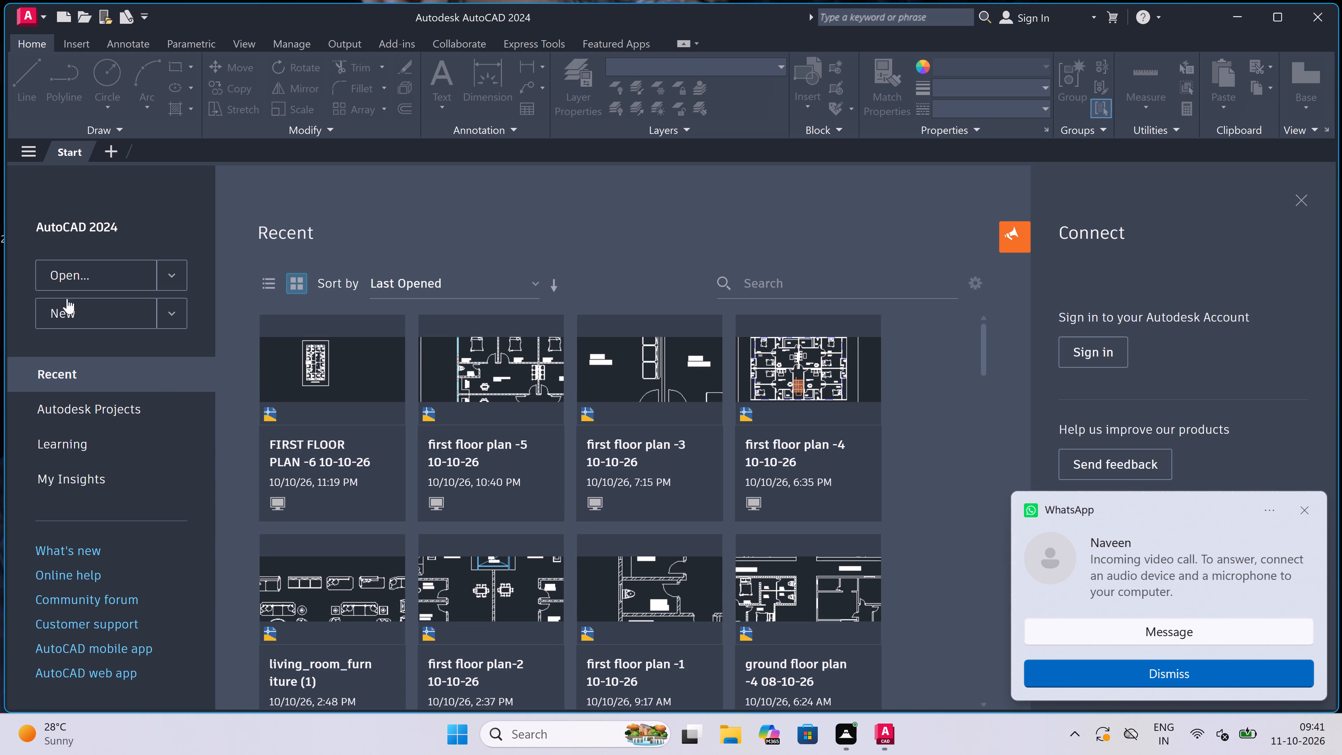
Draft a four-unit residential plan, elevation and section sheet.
Create a new blank drawing.
double_click(109, 315)
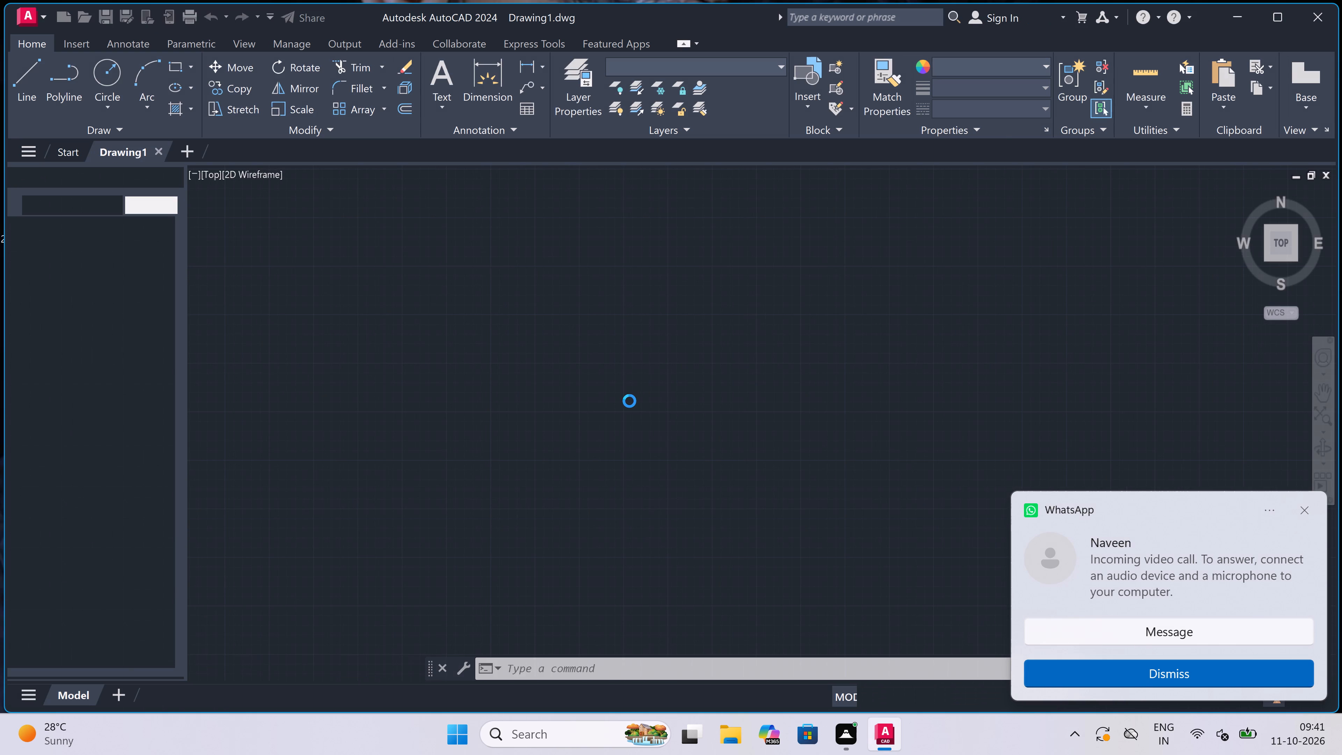
Set the drawing units to Engineering length type with 0'-0" precision and an insertion scale in inches.
type("un")
key("space")
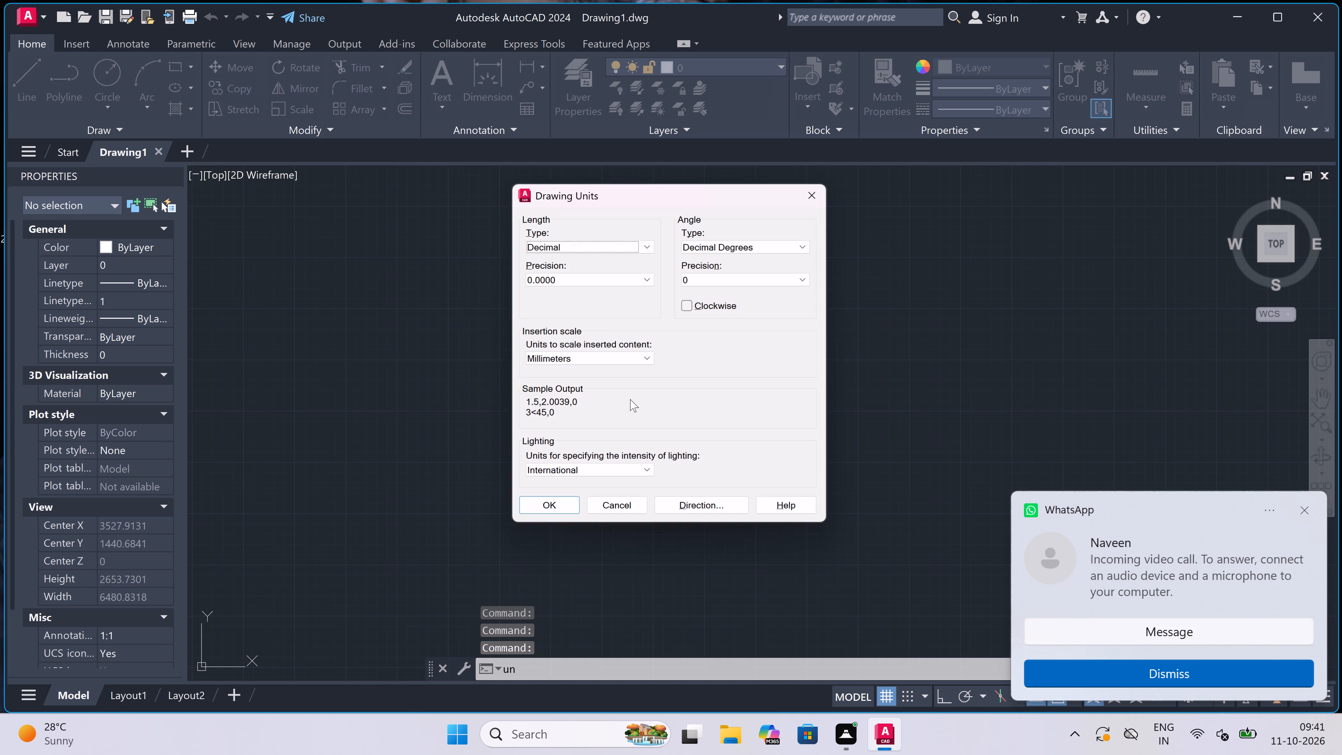
left_click(582, 244)
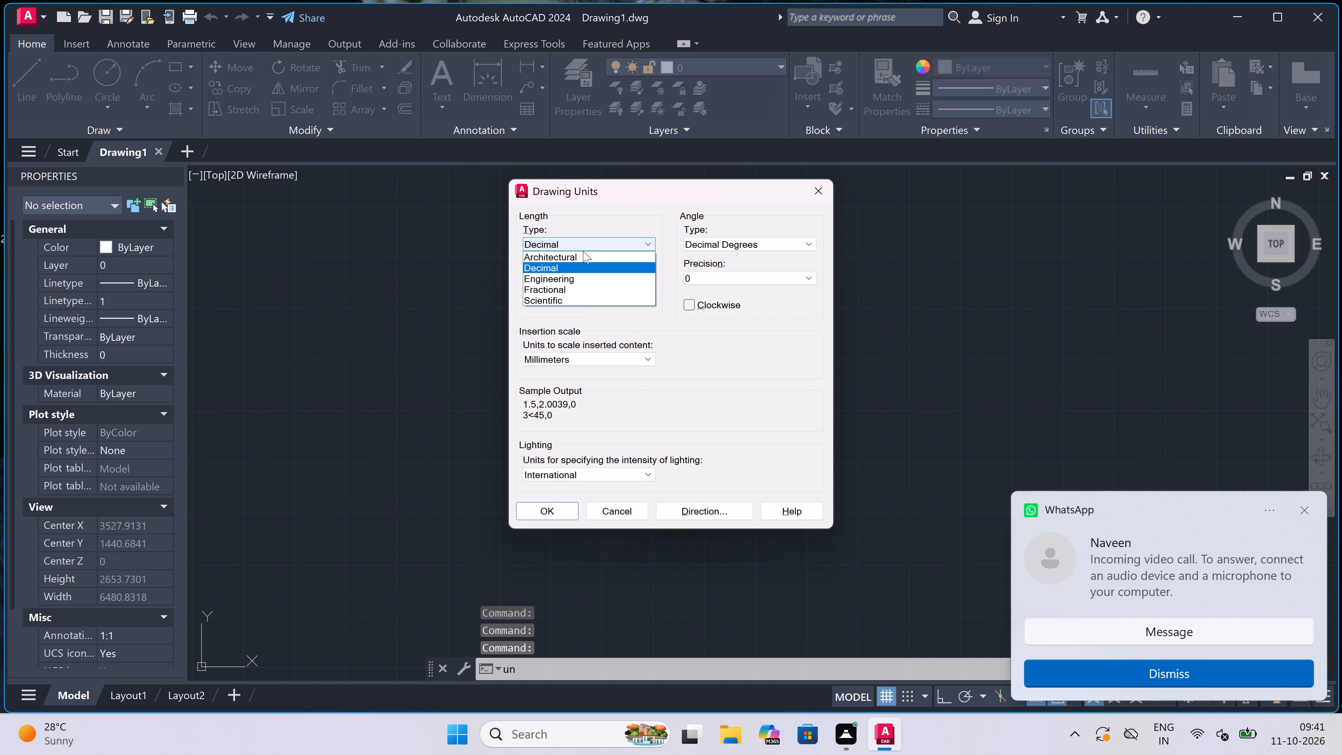
left_click(579, 273)
left_click(579, 273)
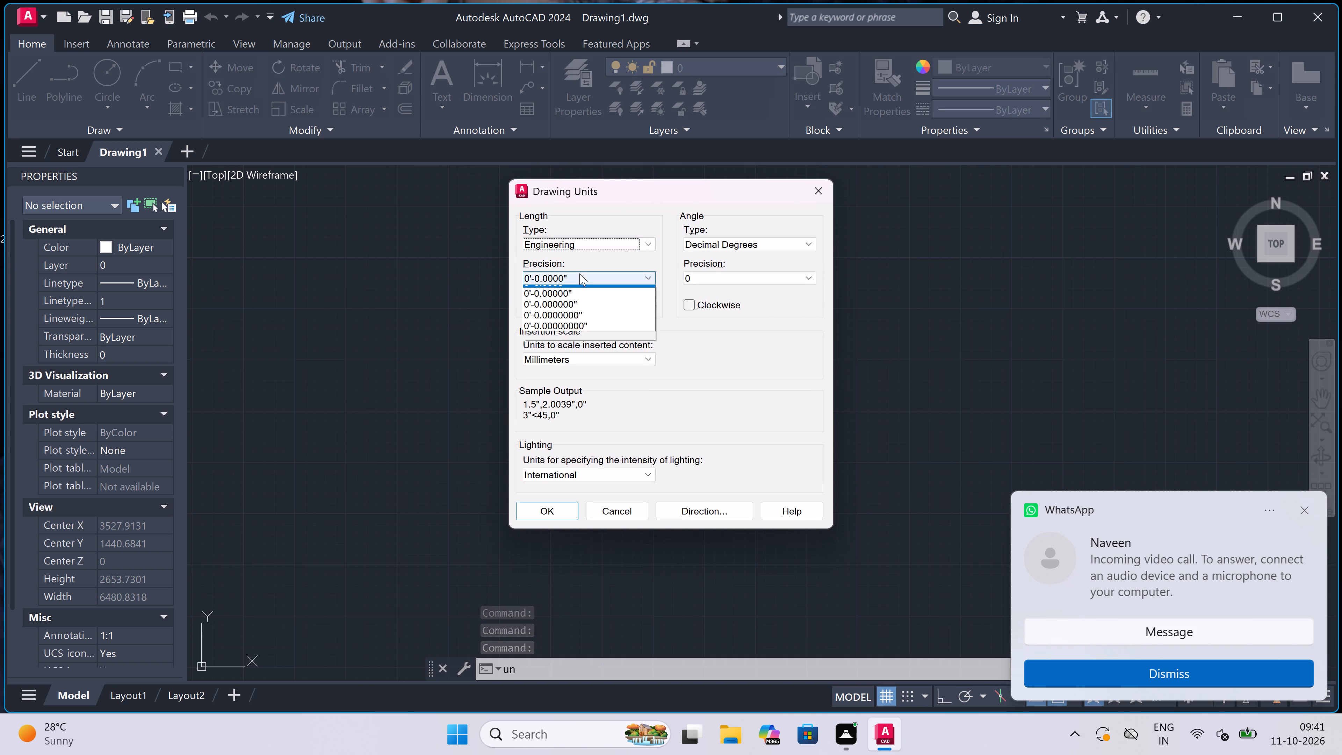
left_click(573, 293)
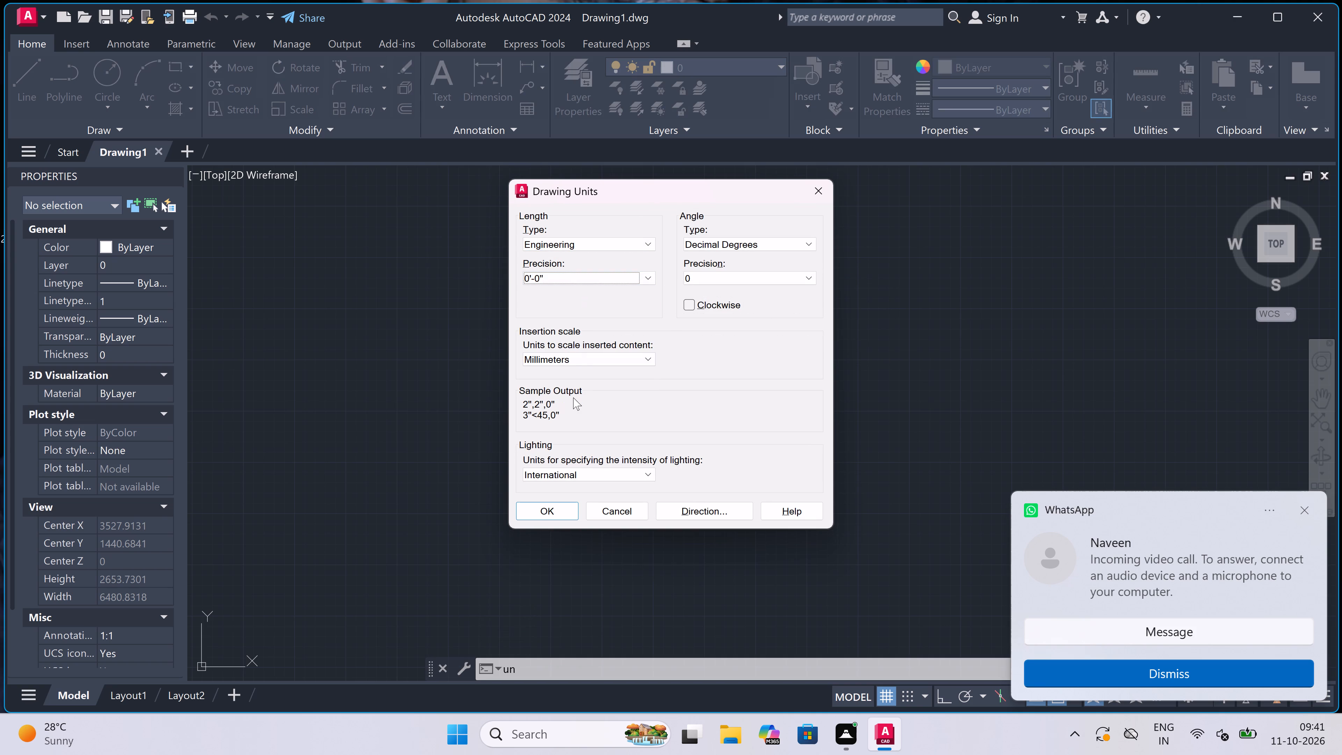
left_click(580, 355)
left_click(577, 382)
left_click(538, 506)
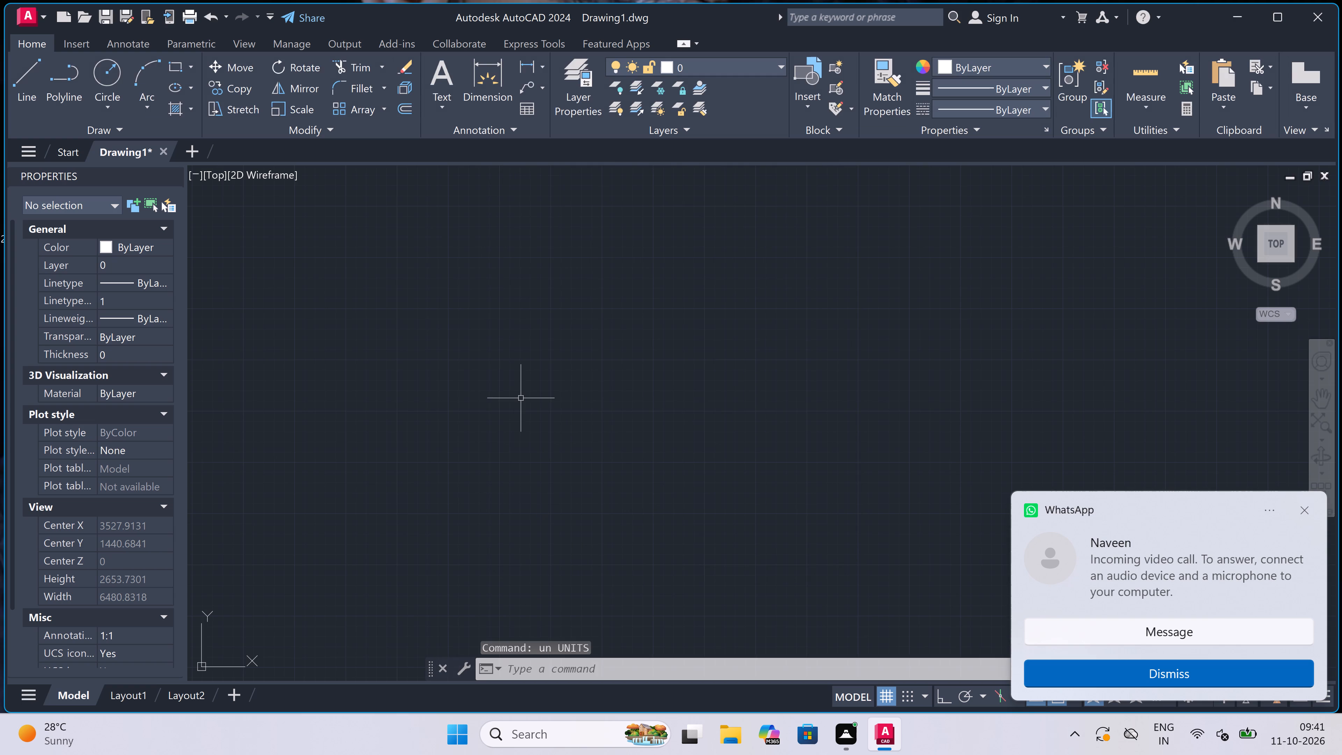
Draw one horizontal and one vertical construction line through a common point, with Ortho on.
type("xl")
key("space")
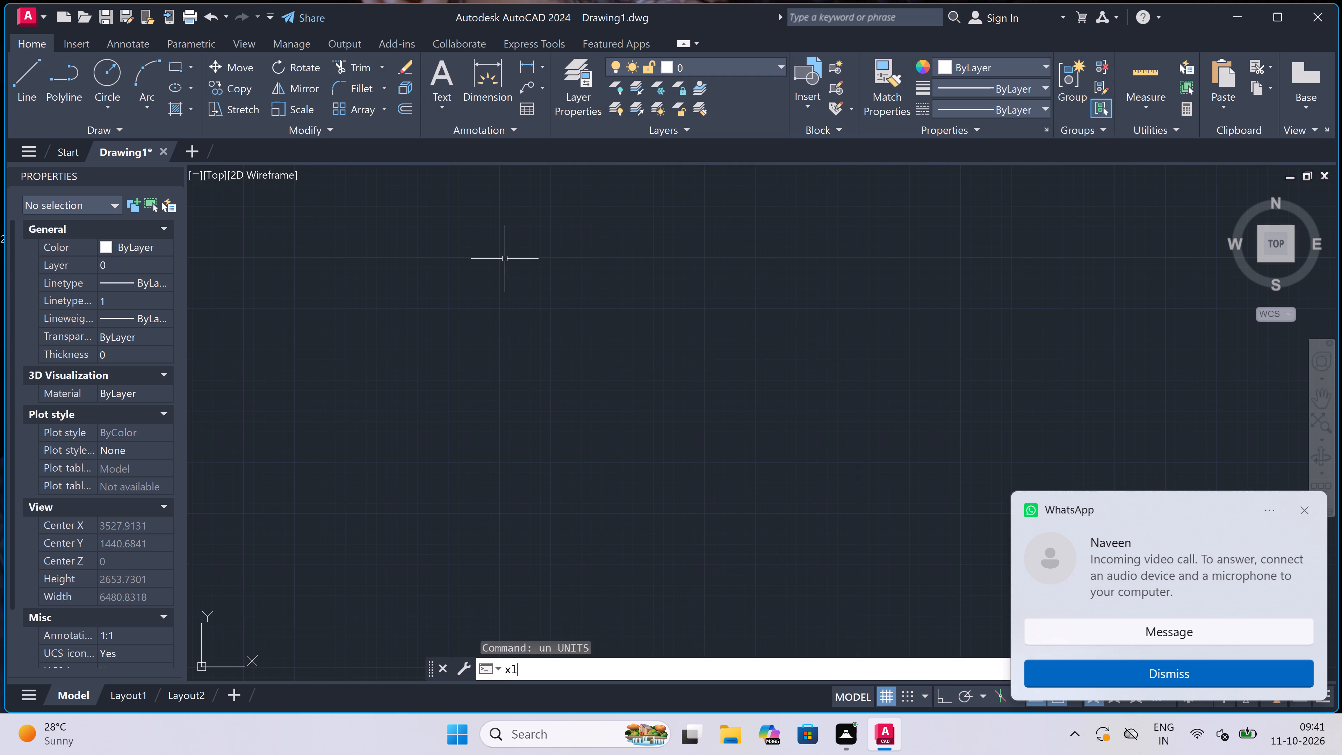
left_click(460, 271)
key("F8")
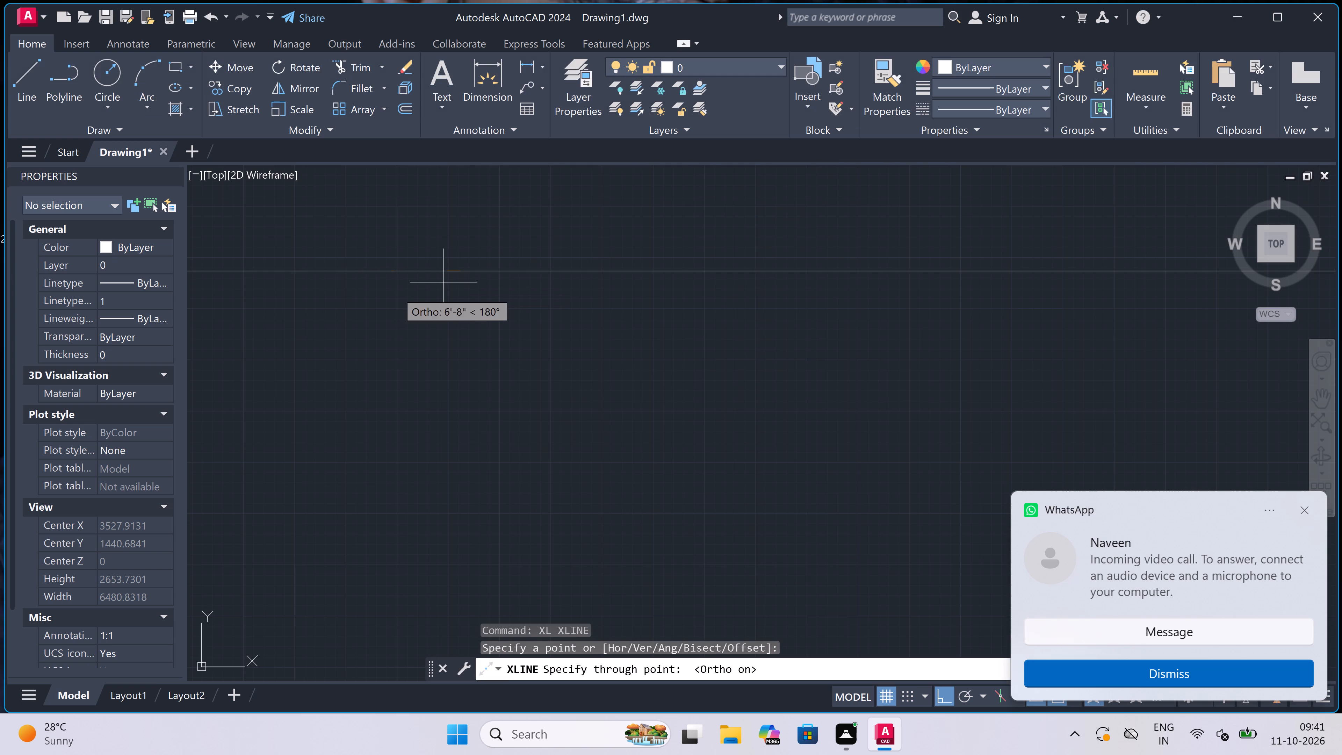
left_click(315, 294)
left_click(466, 499)
key("Escape")
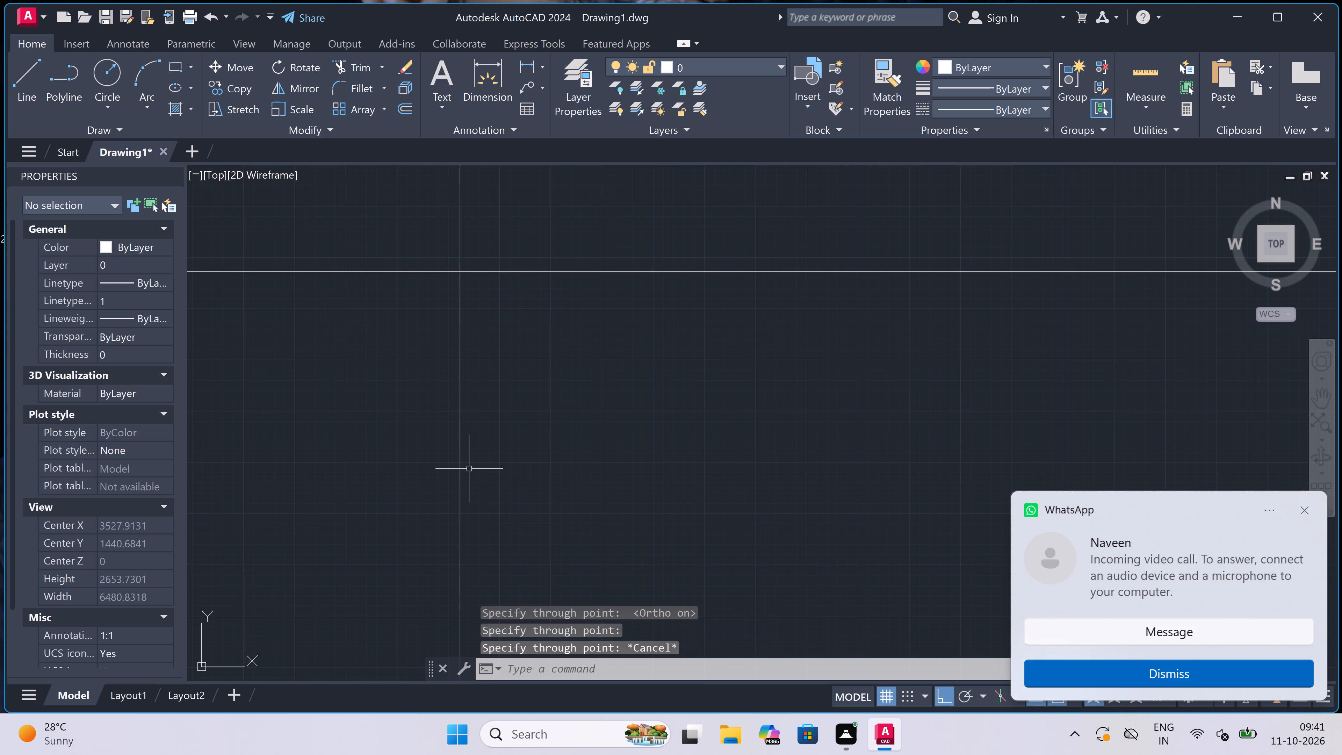
Trim the construction lines above and to the left of their intersection to form the plan's upper-left corner.
type("tr")
key("space")
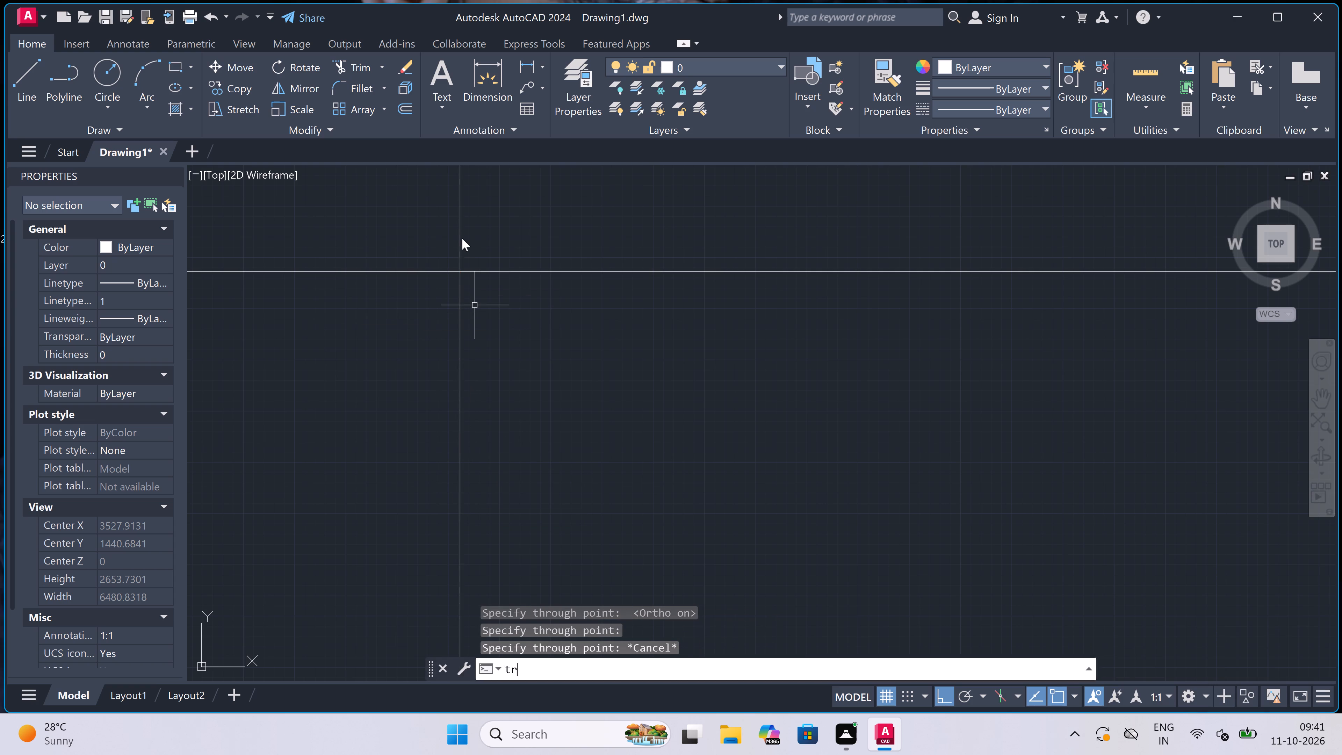
left_click(466, 227)
left_click(291, 326)
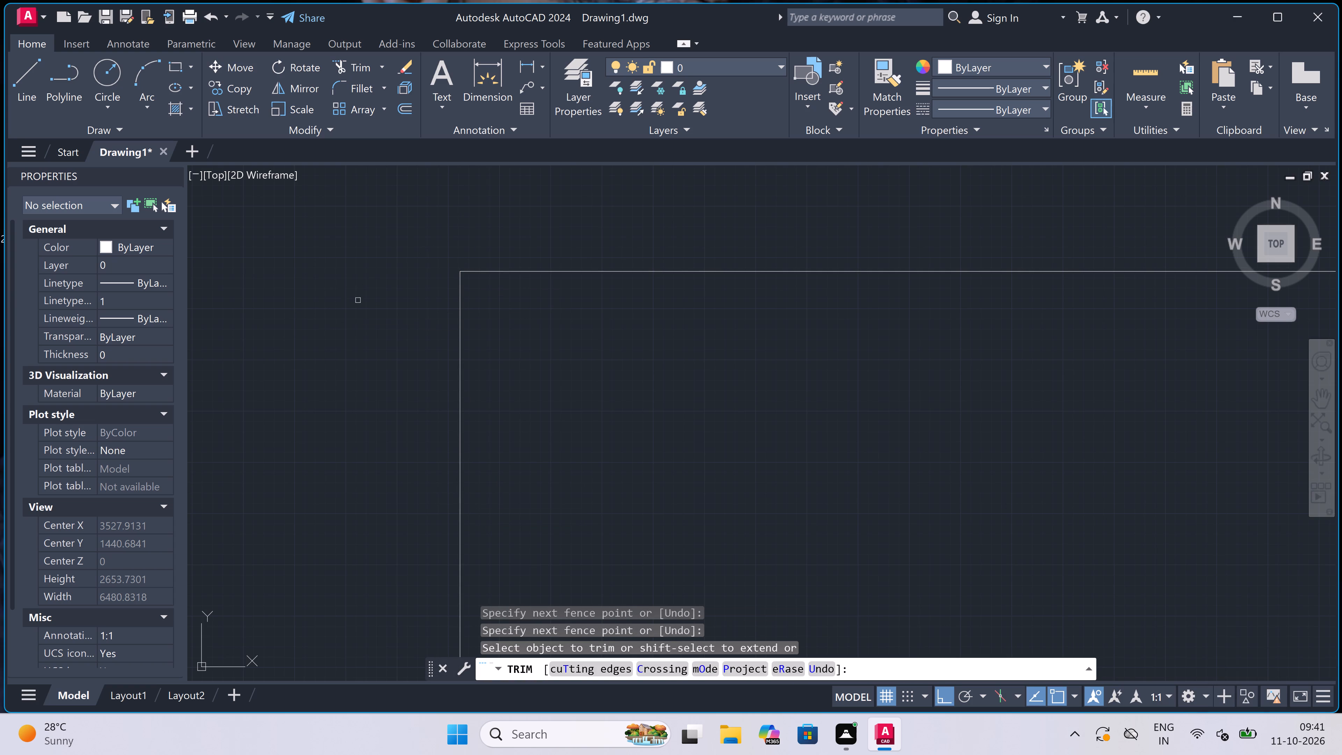
key("Escape")
Offset the top line and the left line 4.5" inward to form the outer wall thickness.
scroll(522, 282, "up", 2)
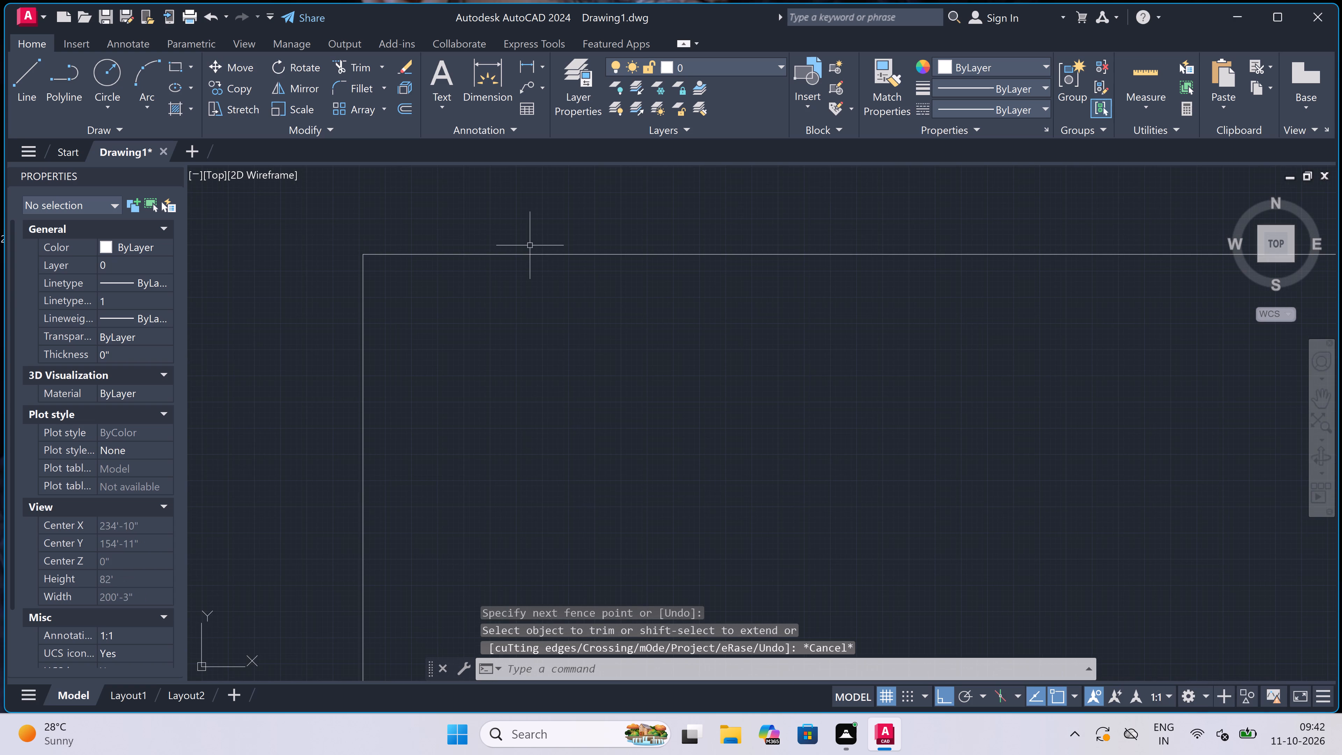
type("o")
key("space")
left_click(533, 253)
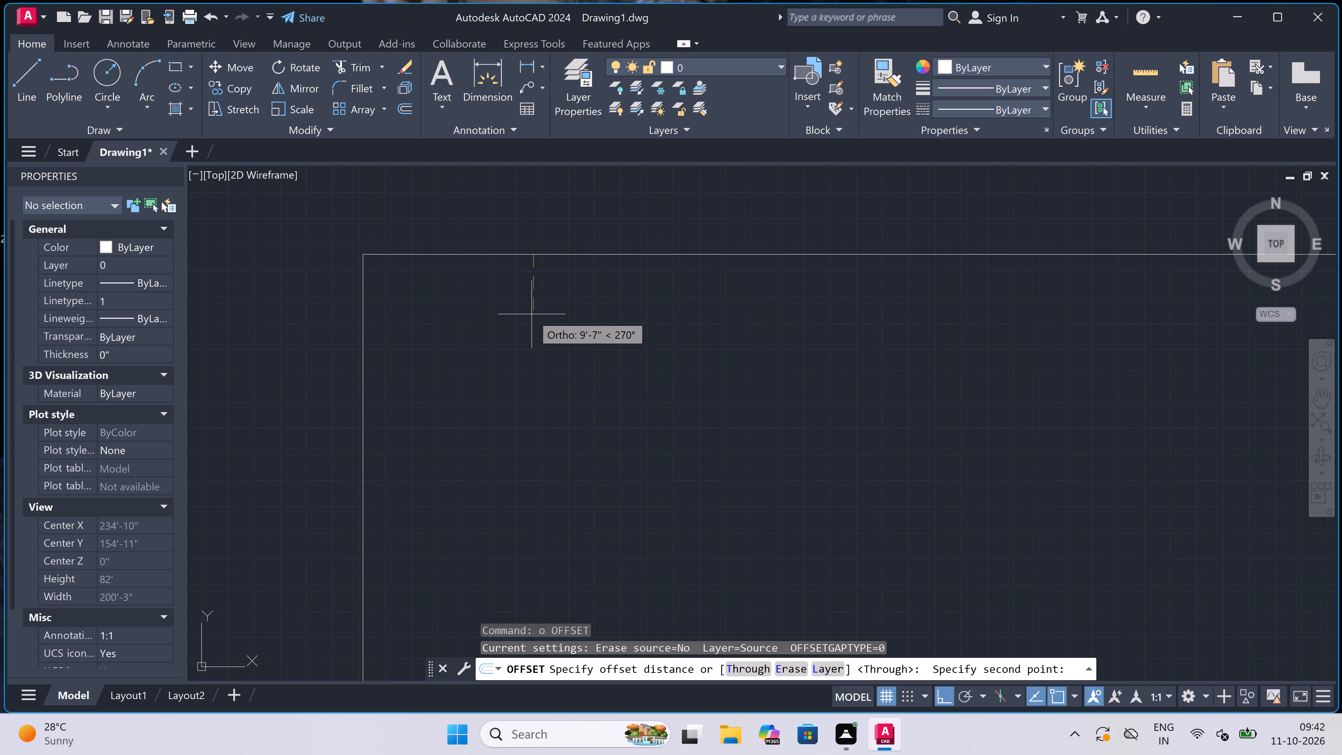
key("4")
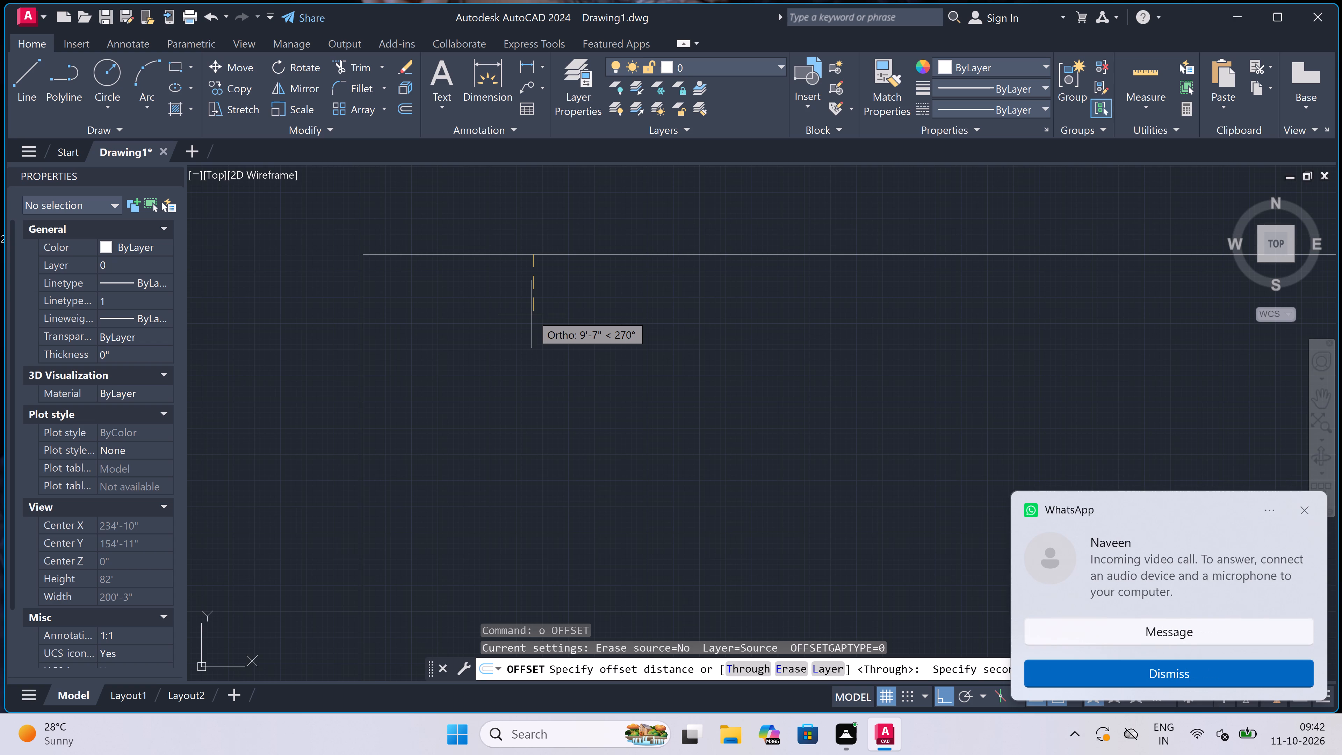
type(".5")
type("\"")
key("space")
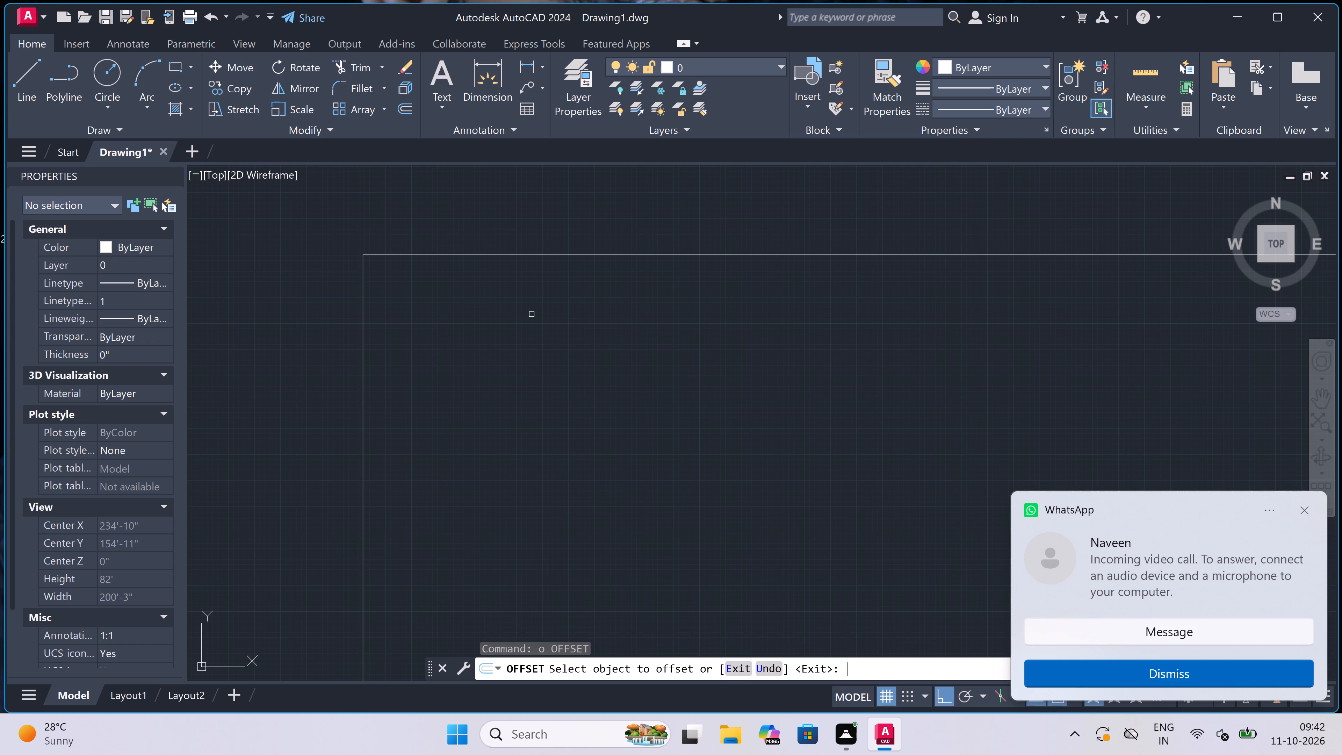
left_click(510, 254)
left_click_drag(508, 287, 509, 299)
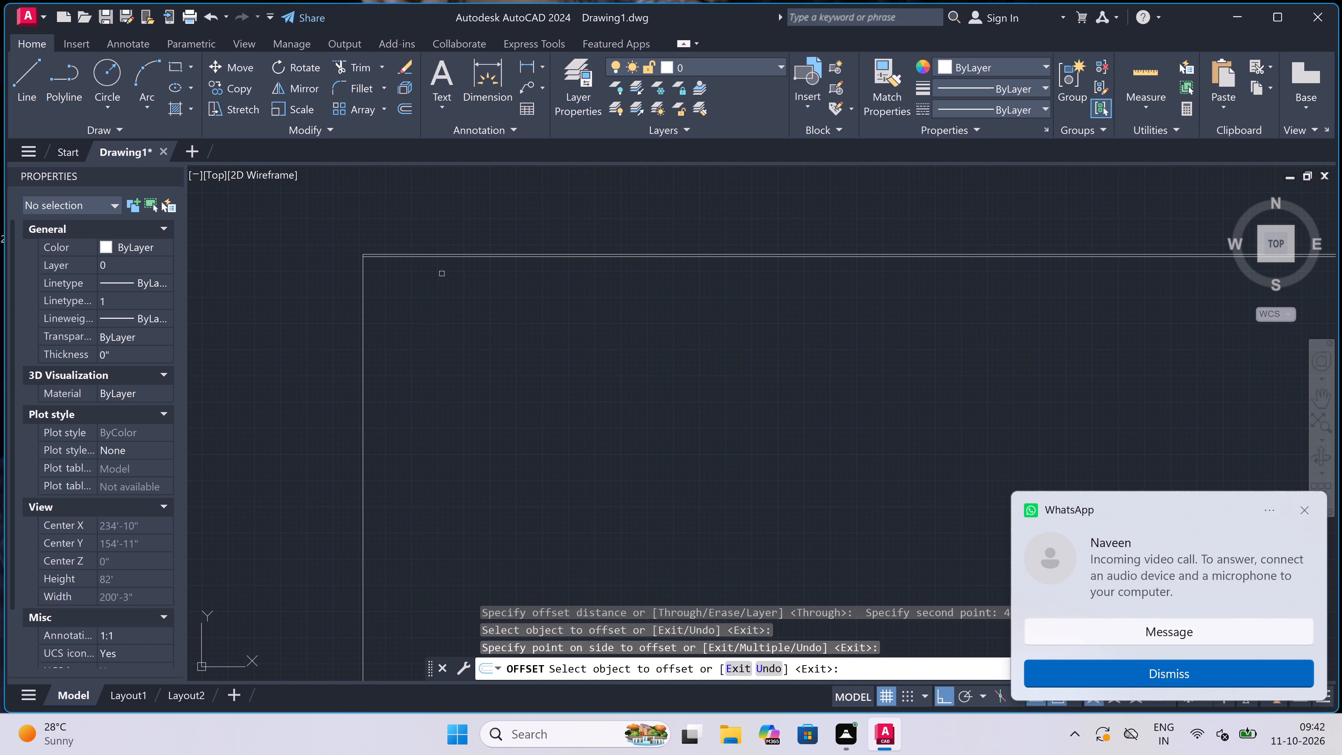
scroll(306, 231, "up", 3)
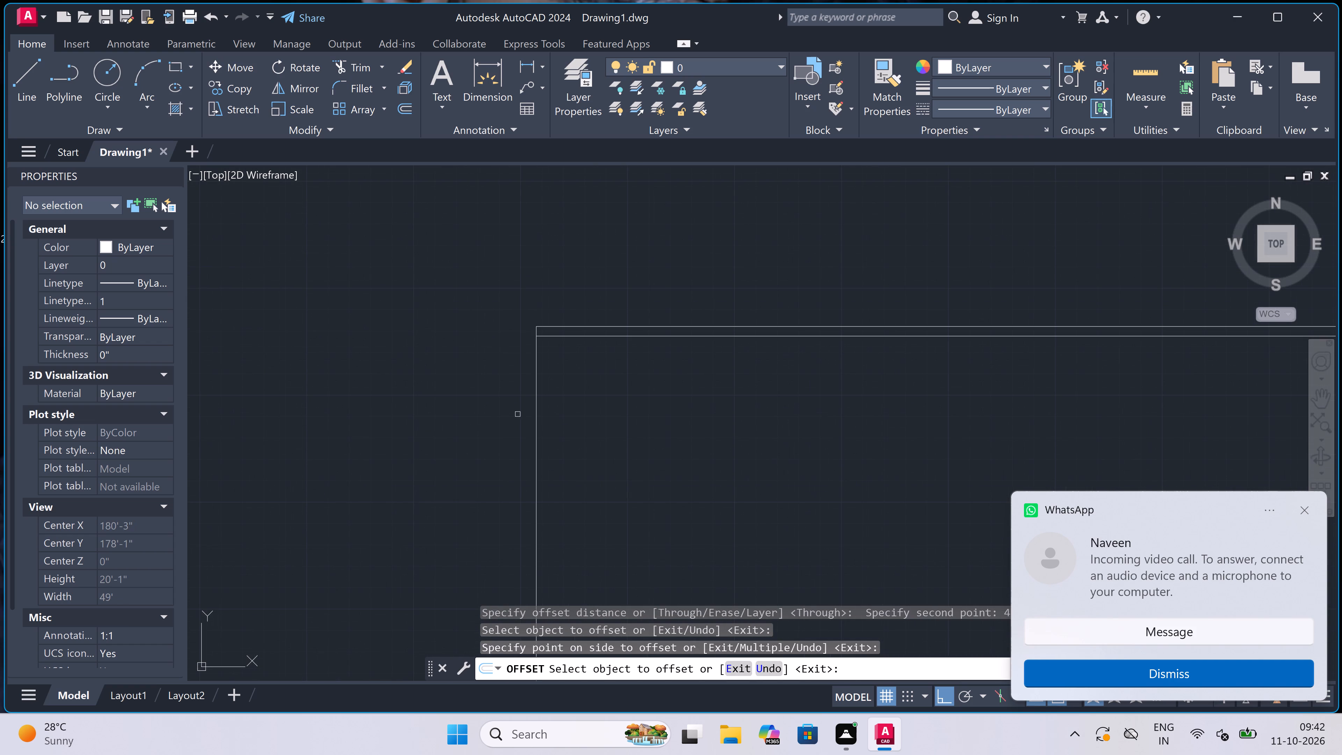
left_click(537, 384)
left_click(601, 389)
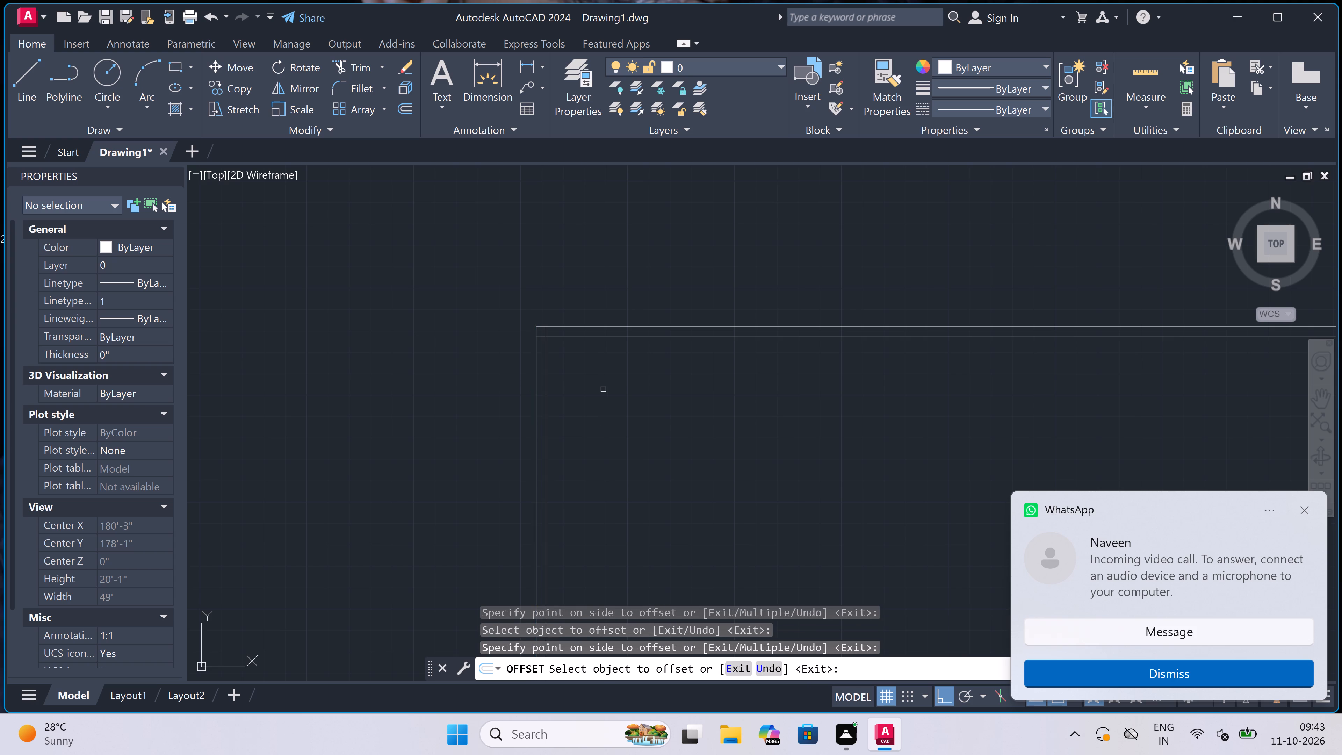
key("Escape")
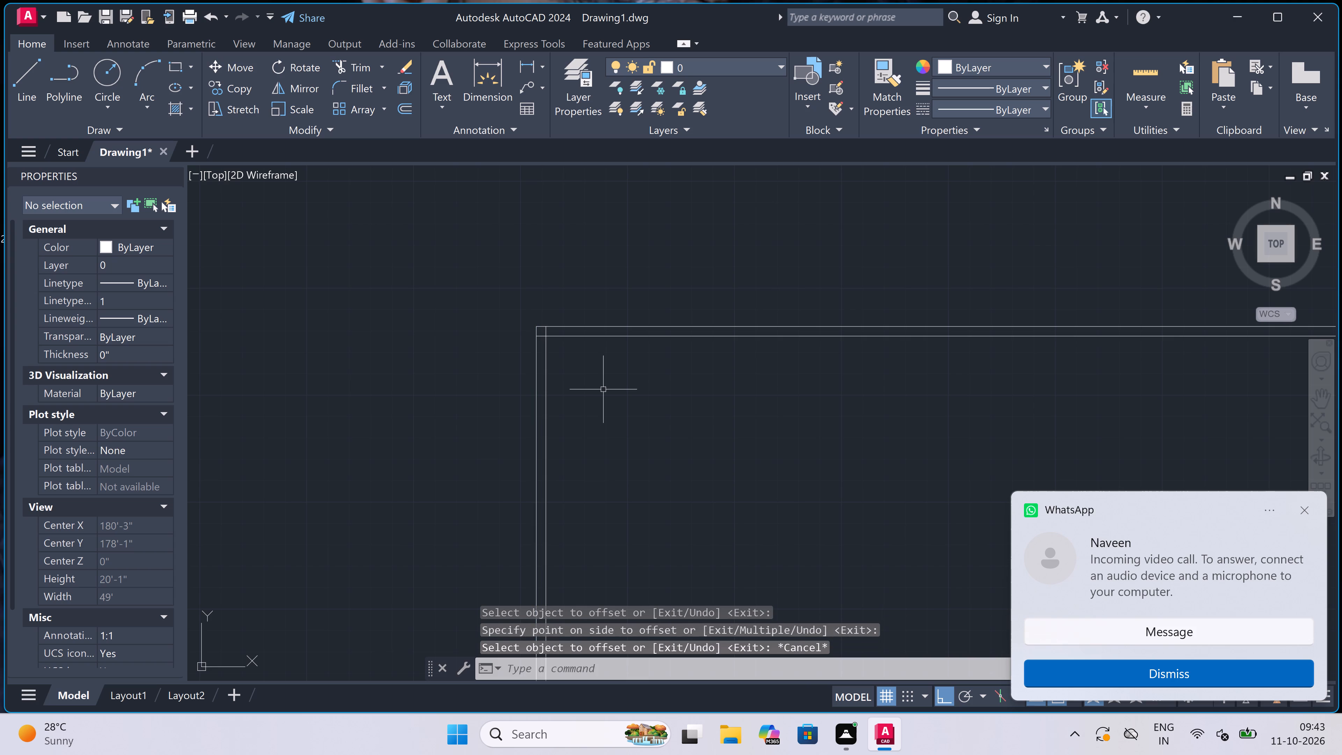
Offset the inner line of the top wall 12' downward.
type("o")
key("space")
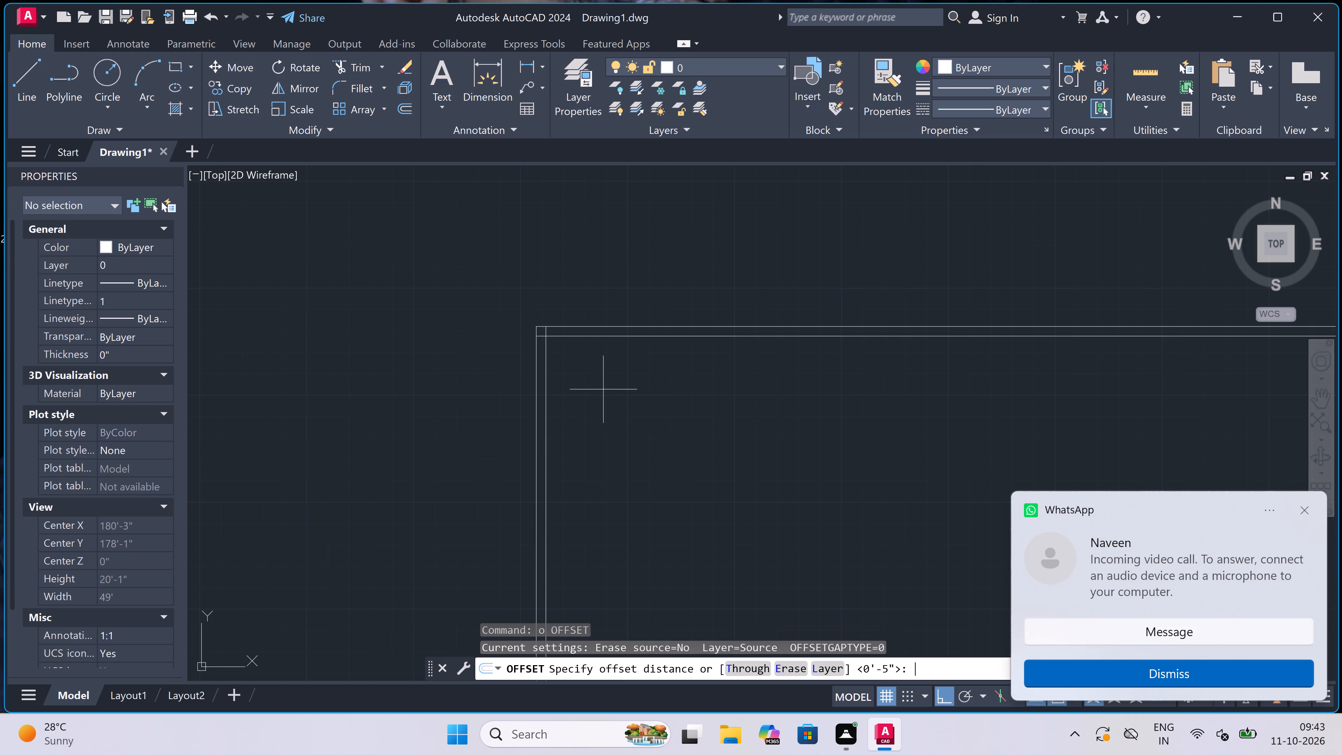
left_click(605, 339)
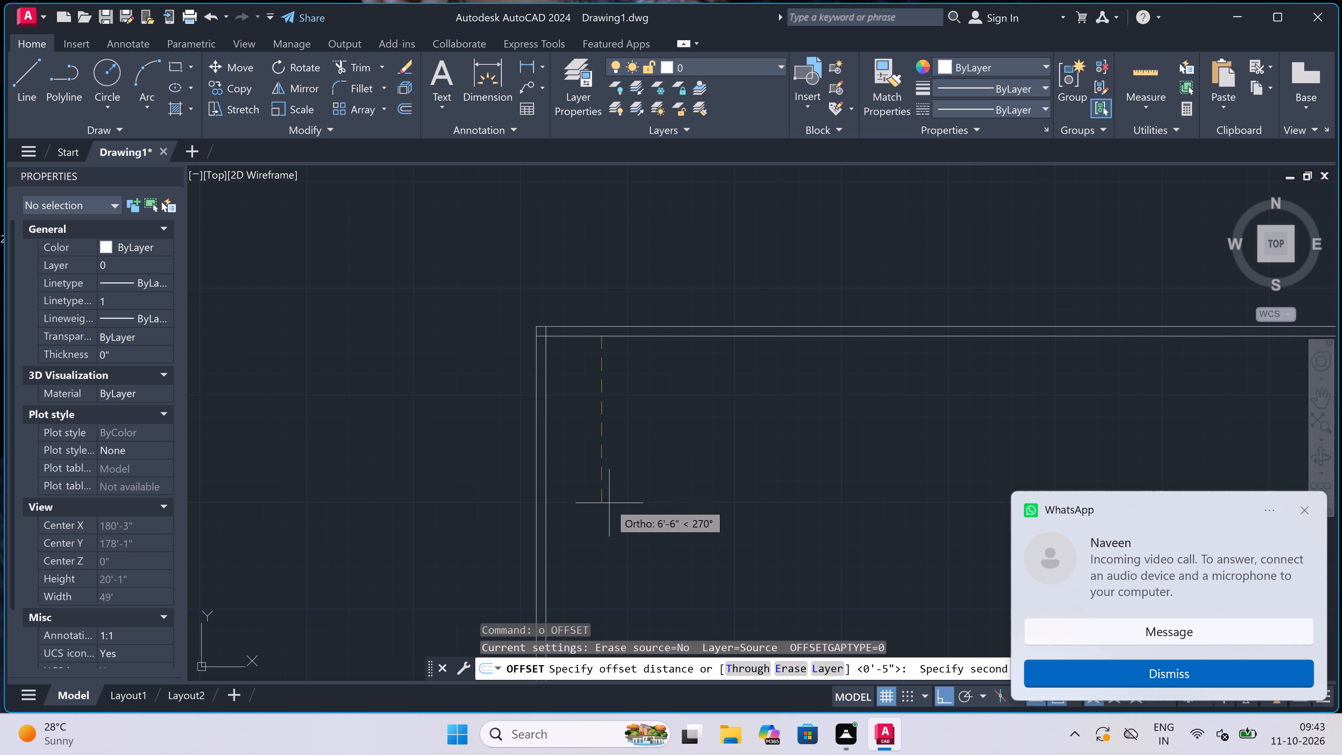
type("12")
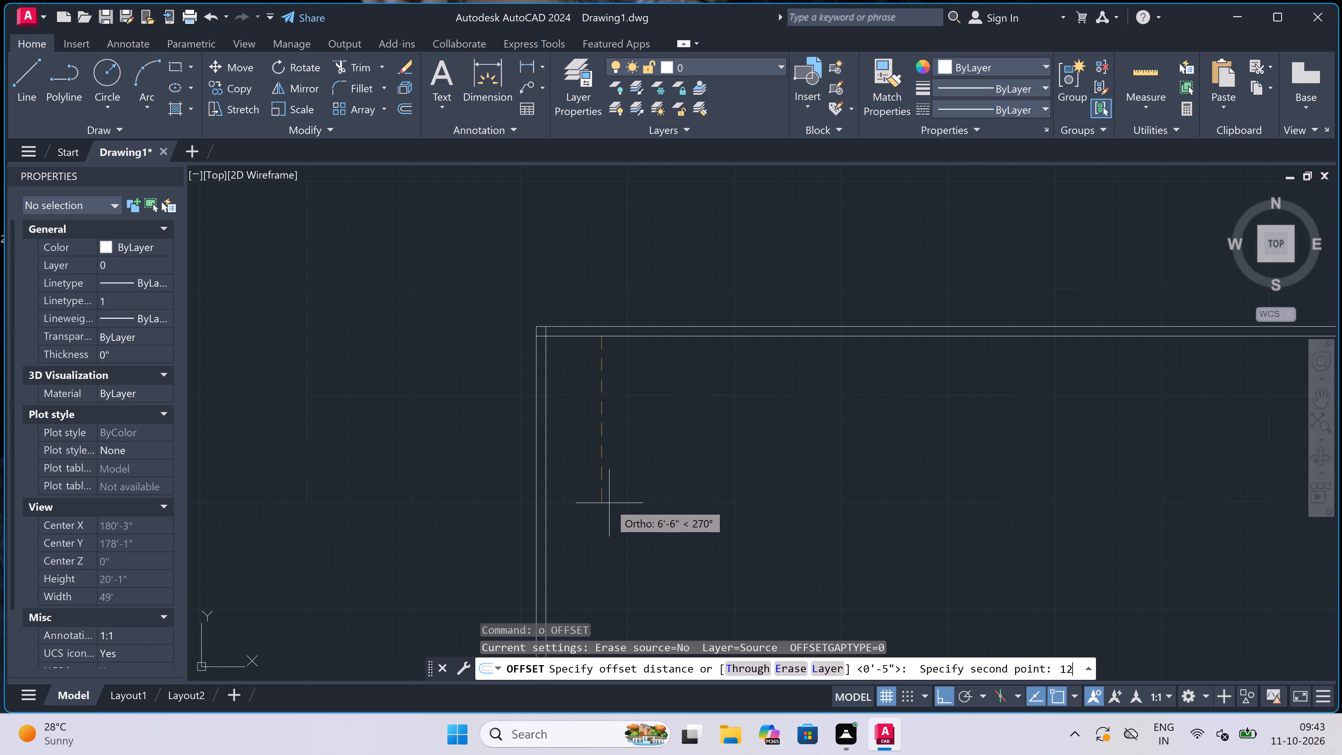
type("'")
key("space")
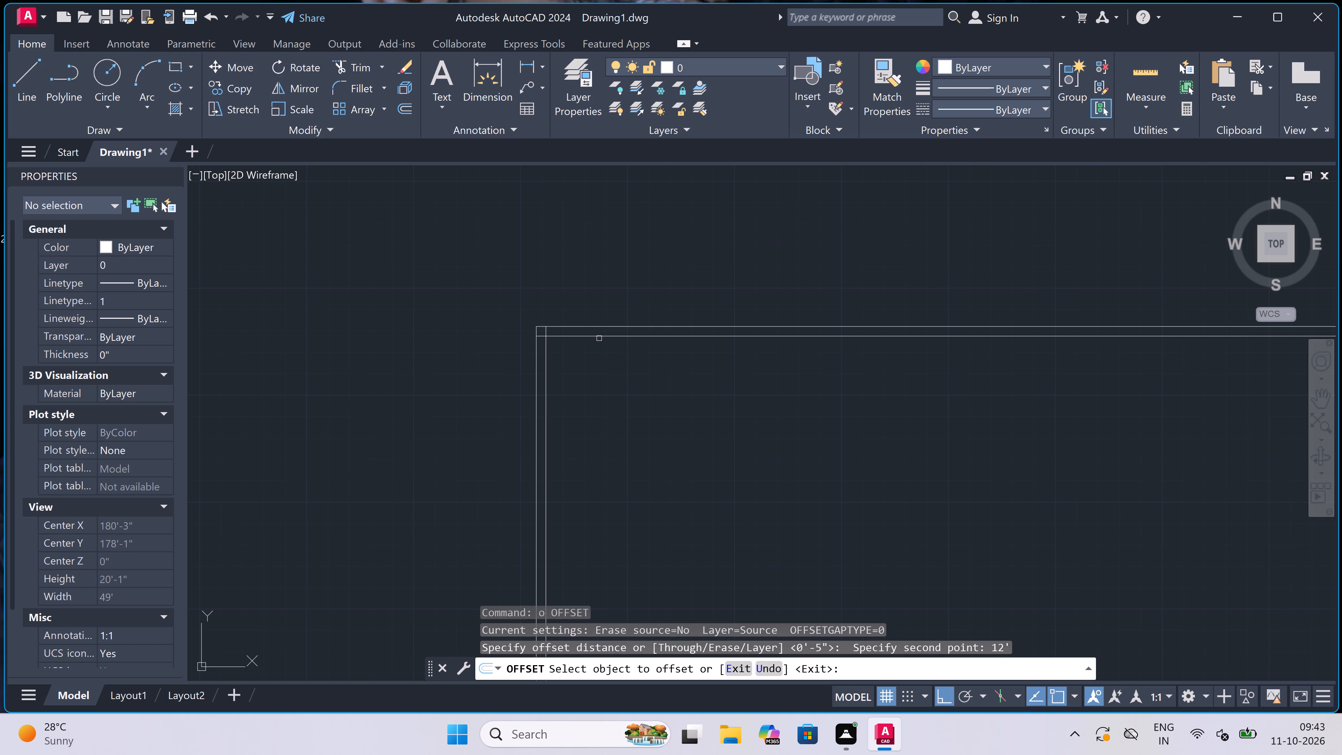
left_click_drag(621, 336, 622, 340)
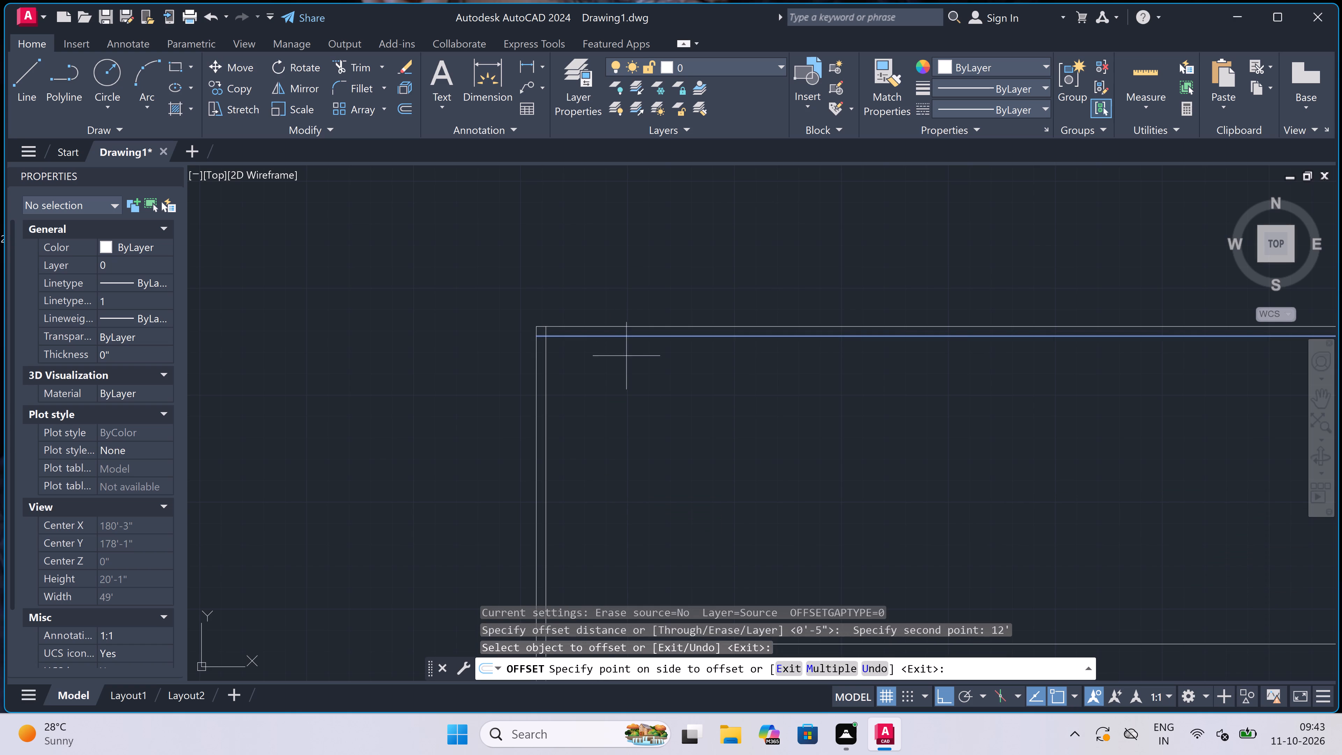
left_click(679, 452)
scroll(578, 411, "down", 4)
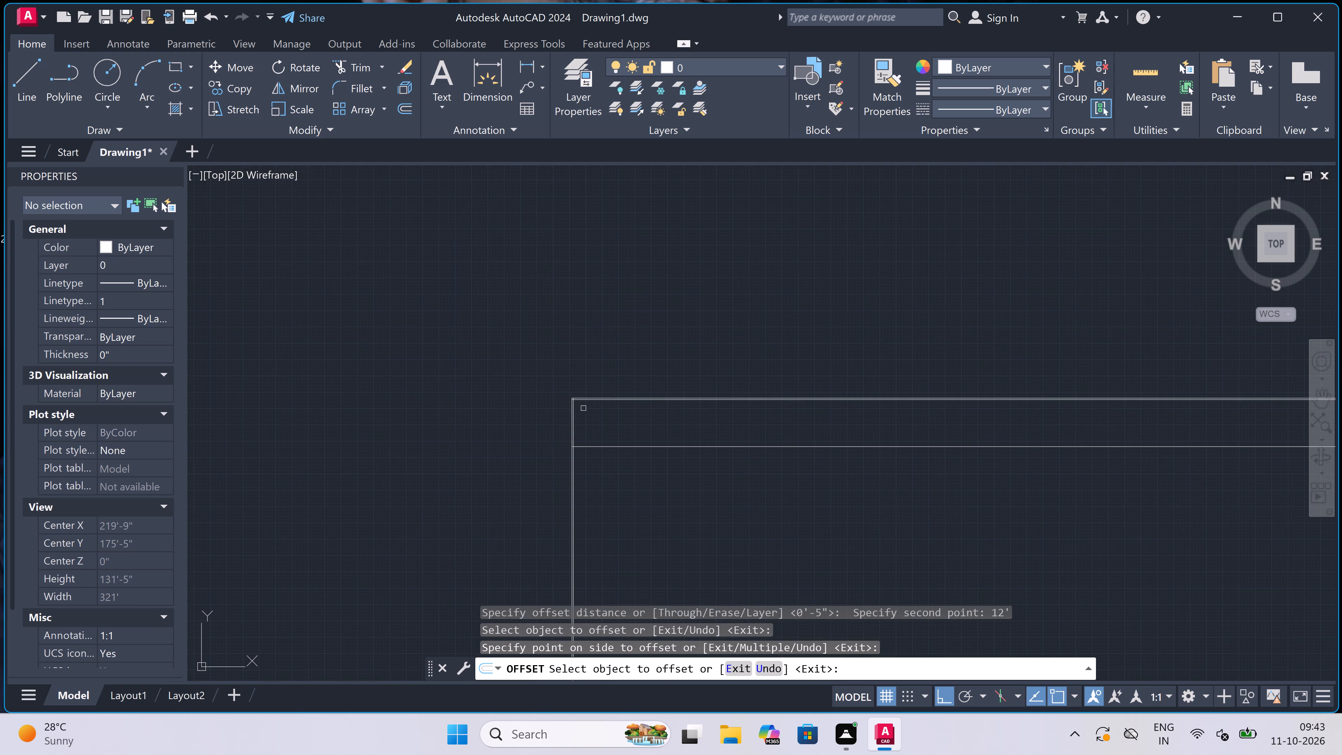
scroll(652, 415, "up", 3)
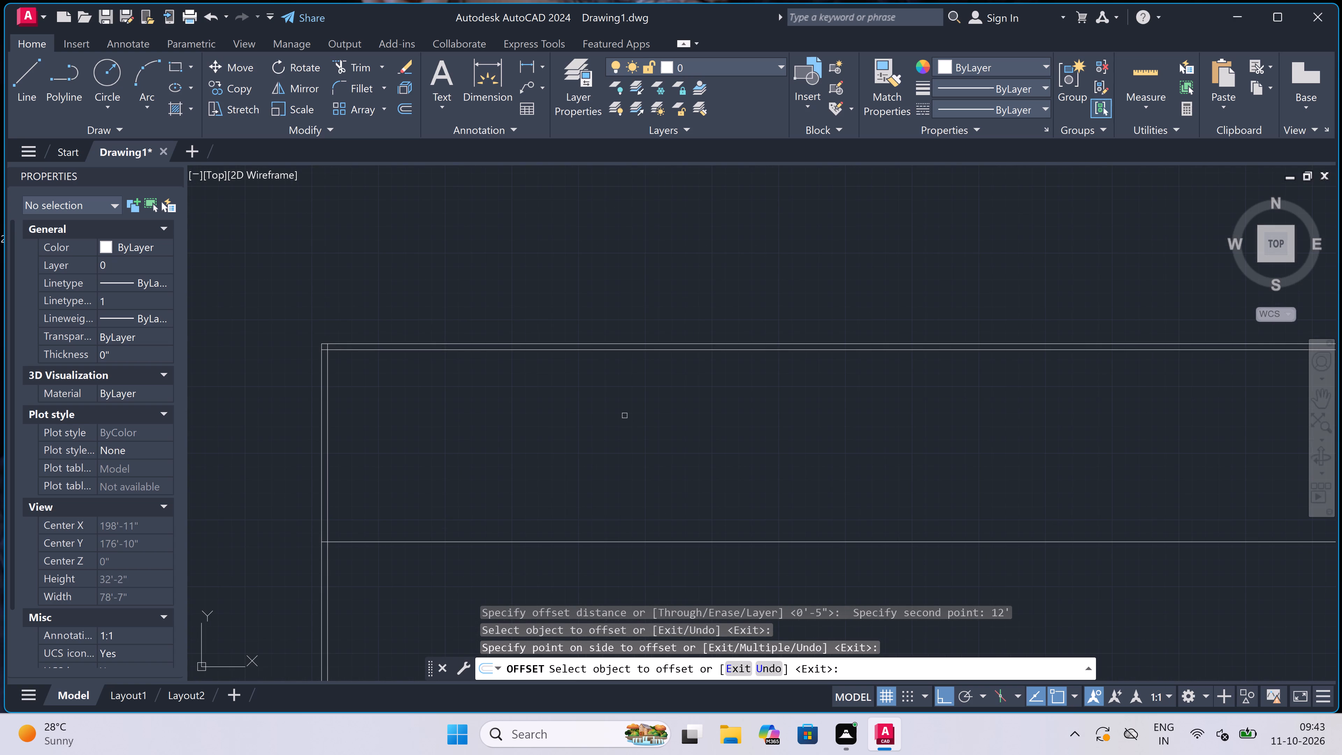
key("Escape")
Offset the horizontal line below the top wall 4.5" downward to give the room's lower wall its thickness.
key("space")
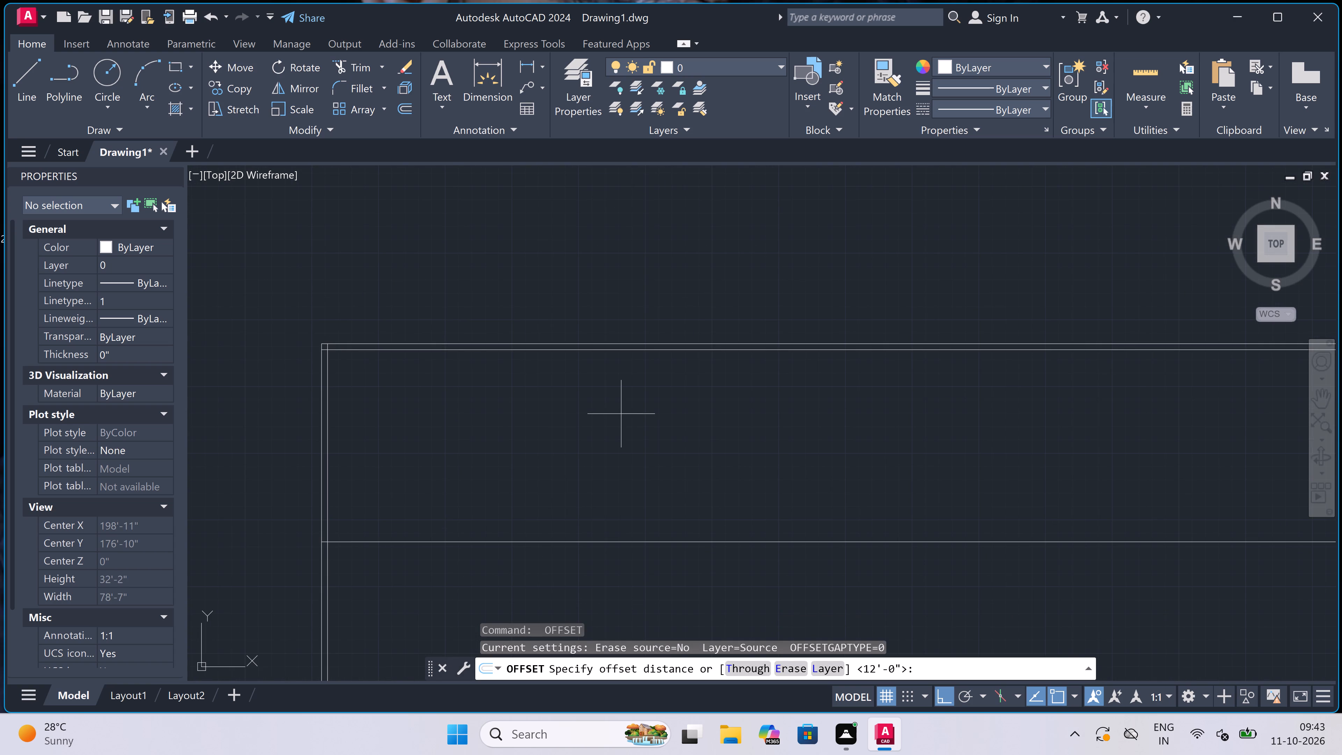
scroll(568, 400, "down", 1)
scroll(471, 504, "up", 1)
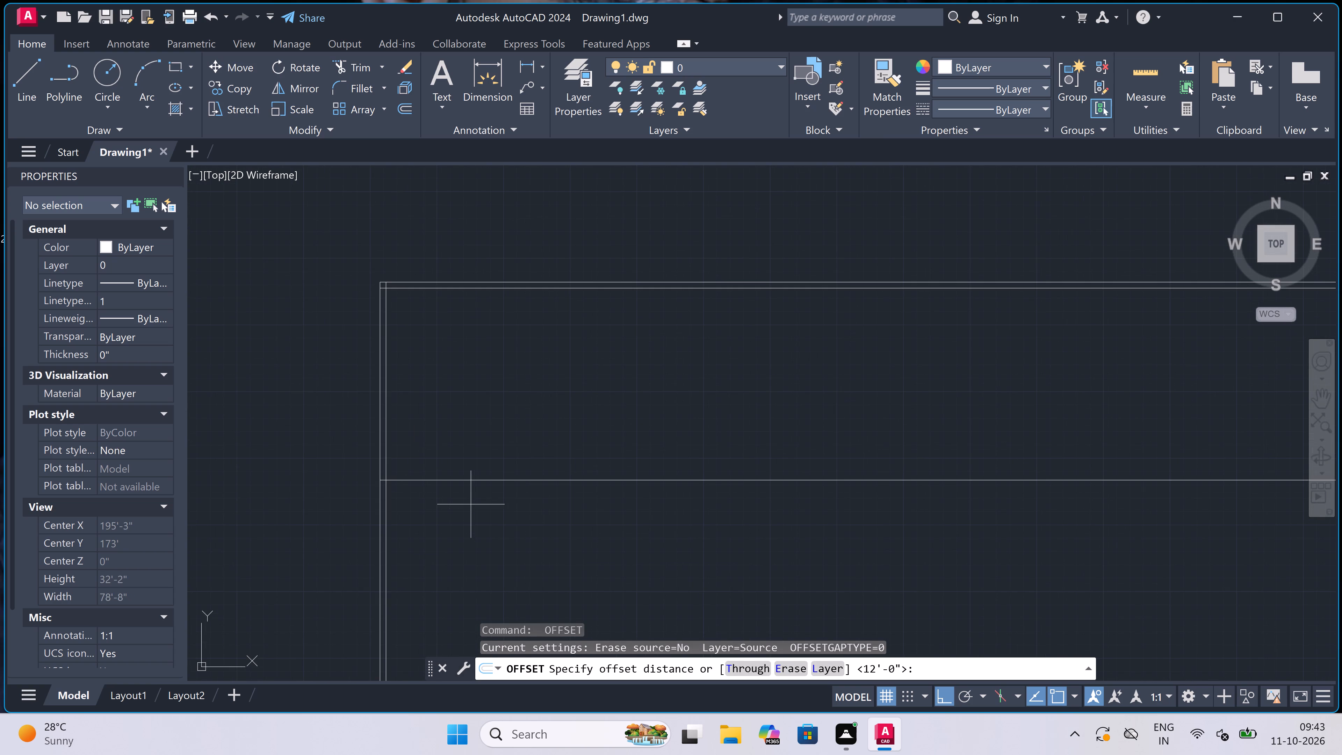
left_click(487, 481)
type("4.5")
type("\"")
key("space")
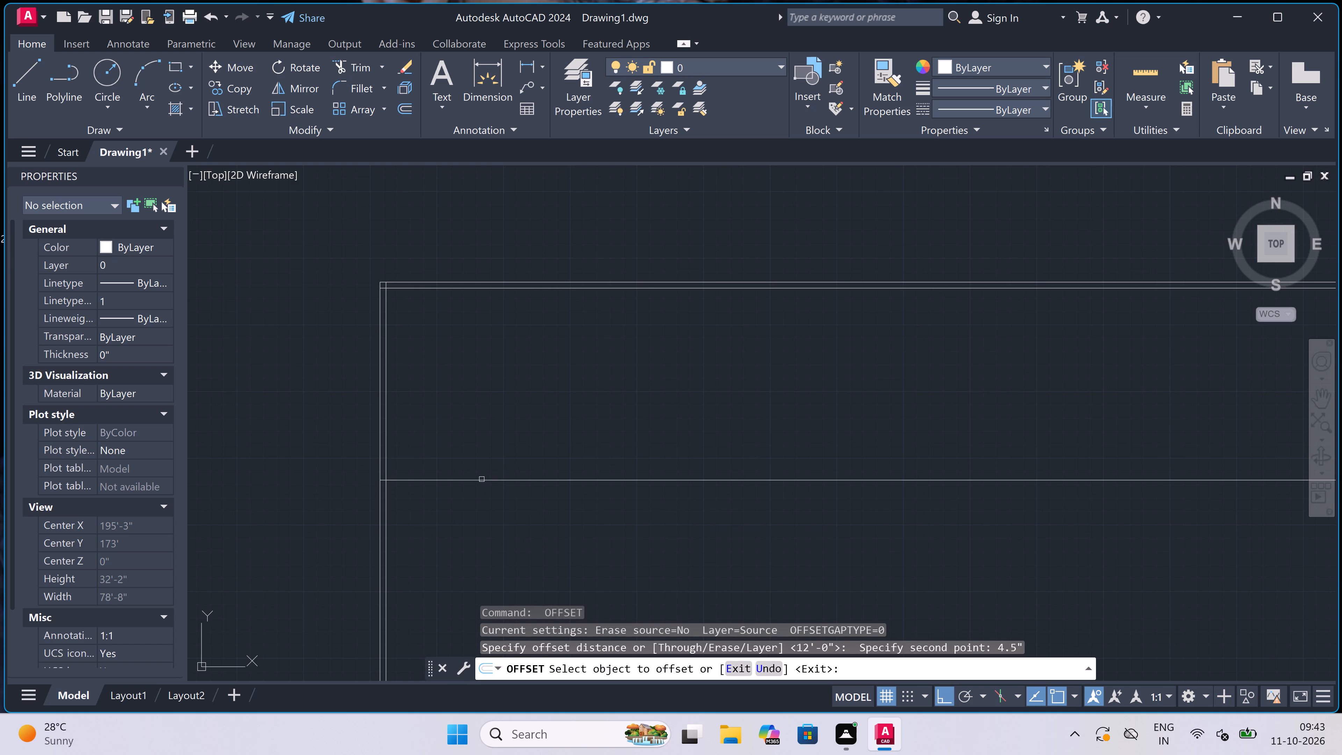
left_click_drag(479, 481, 479, 496)
left_click_drag(476, 509, 476, 513)
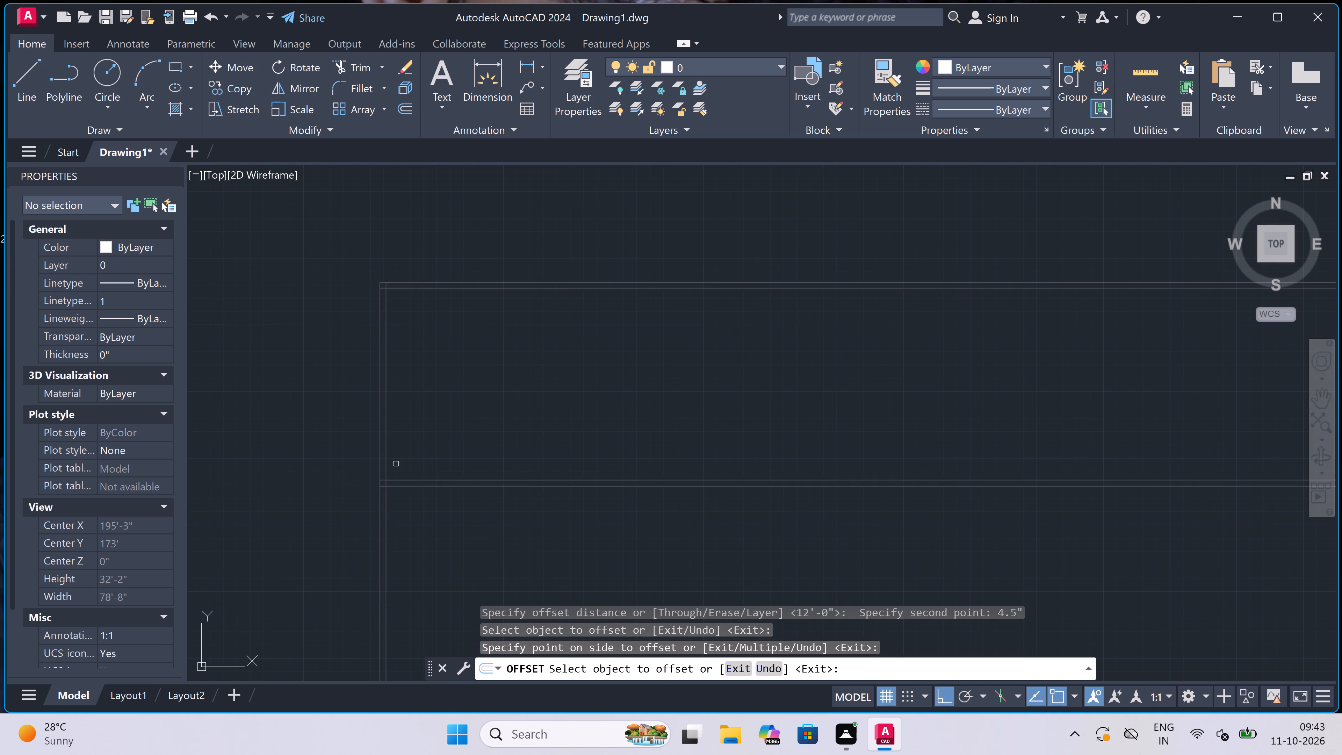
key("Escape")
Offset the inner line of the left wall 10'5" to the right to set the first room's width.
key("space")
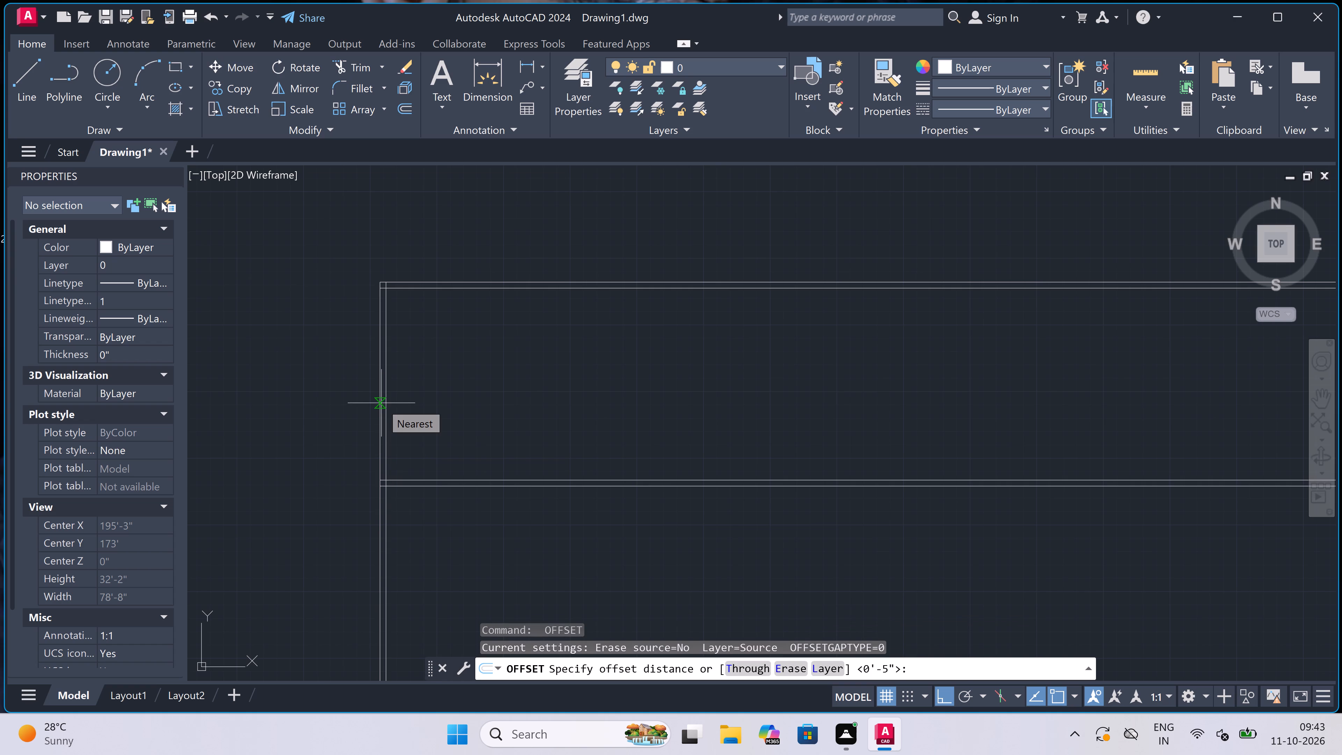
left_click(386, 371)
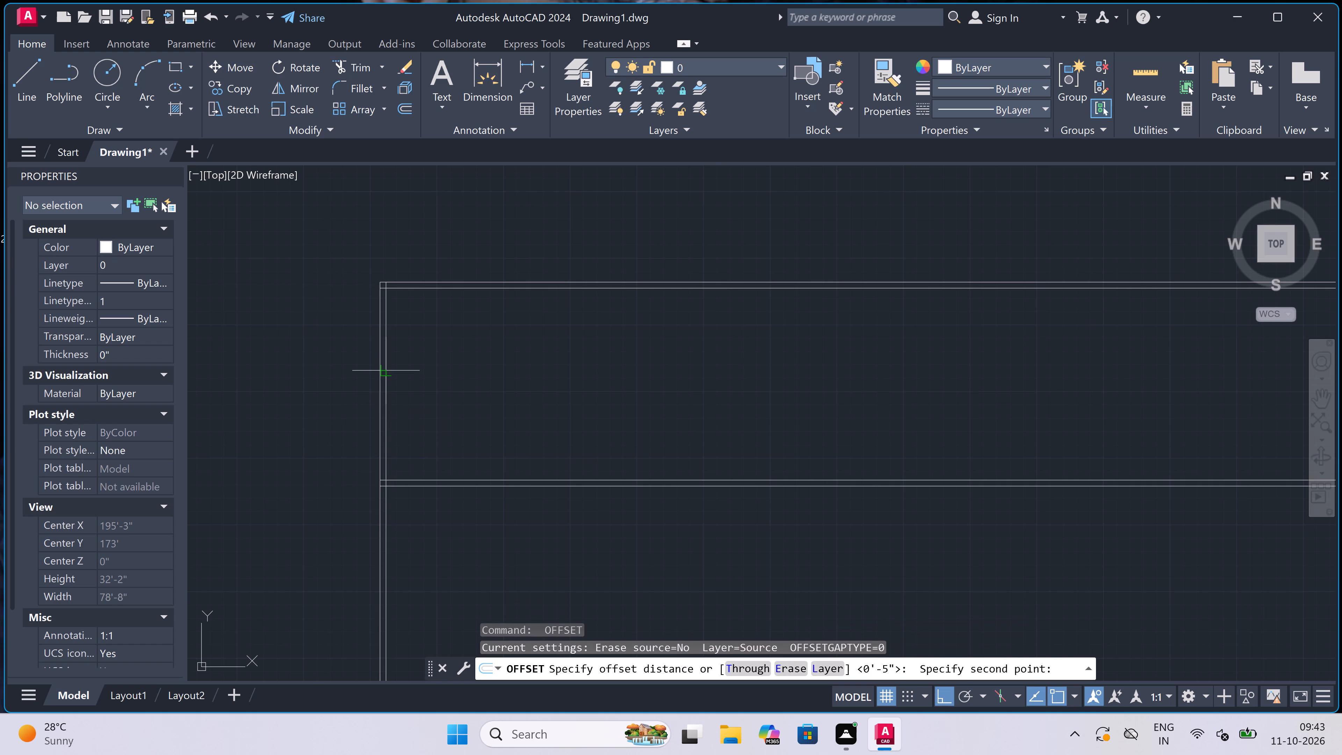
type("10'5")
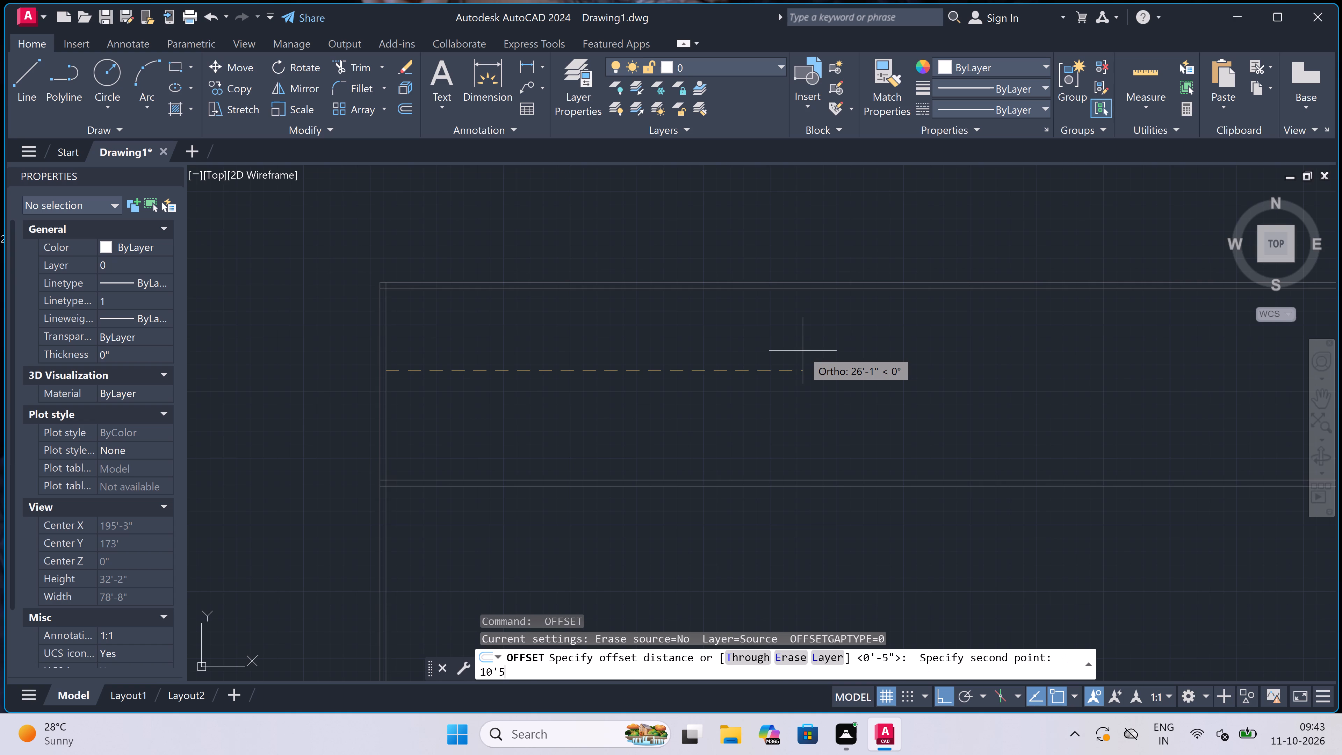
type("\"")
key("space")
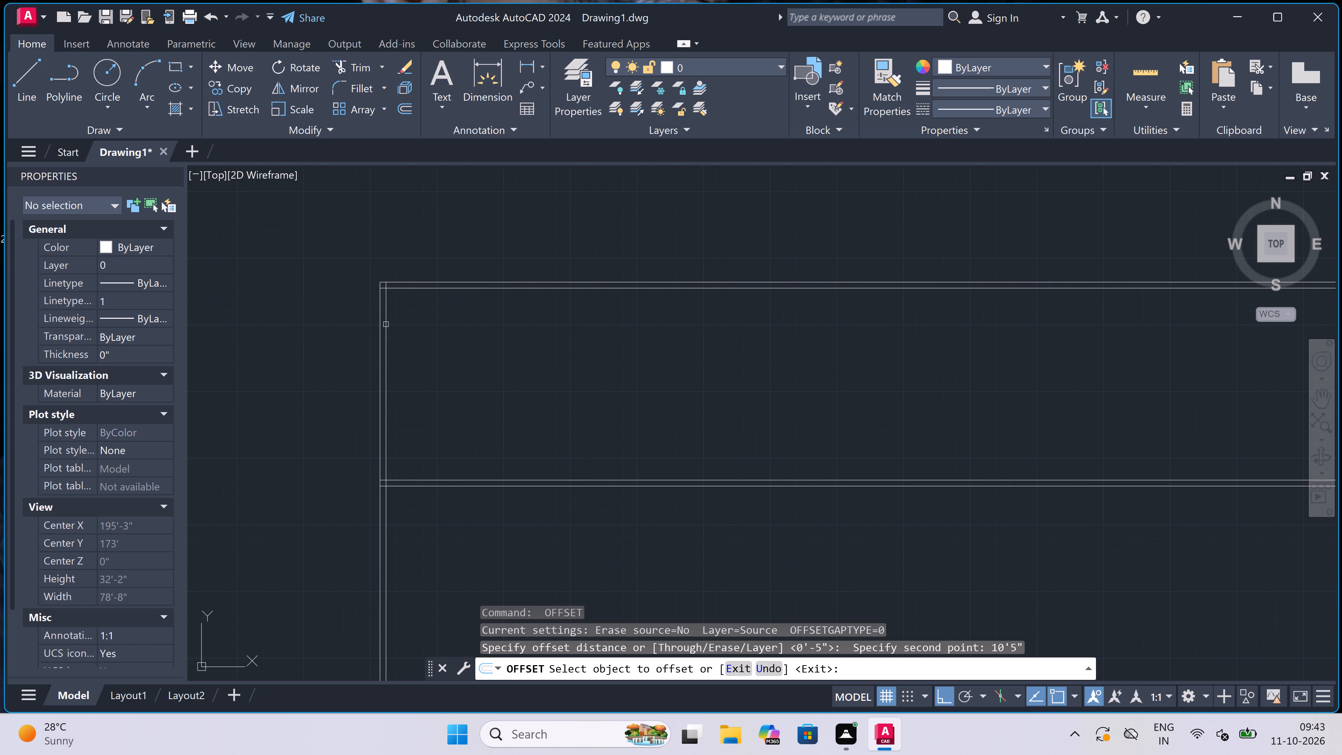
left_click_drag(386, 324, 390, 326)
left_click(586, 360)
key("Escape")
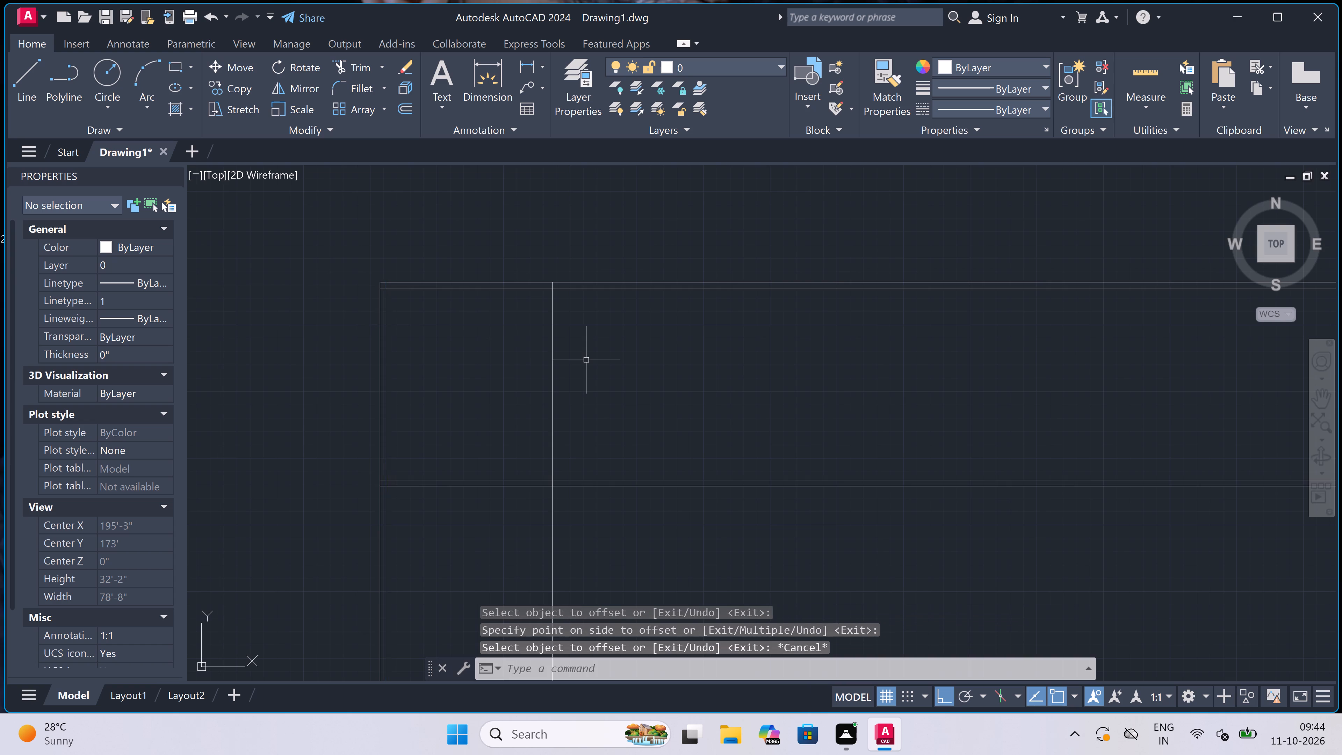
Offset the new vertical line 4.5" to the right to give the first partition wall its thickness.
key("space")
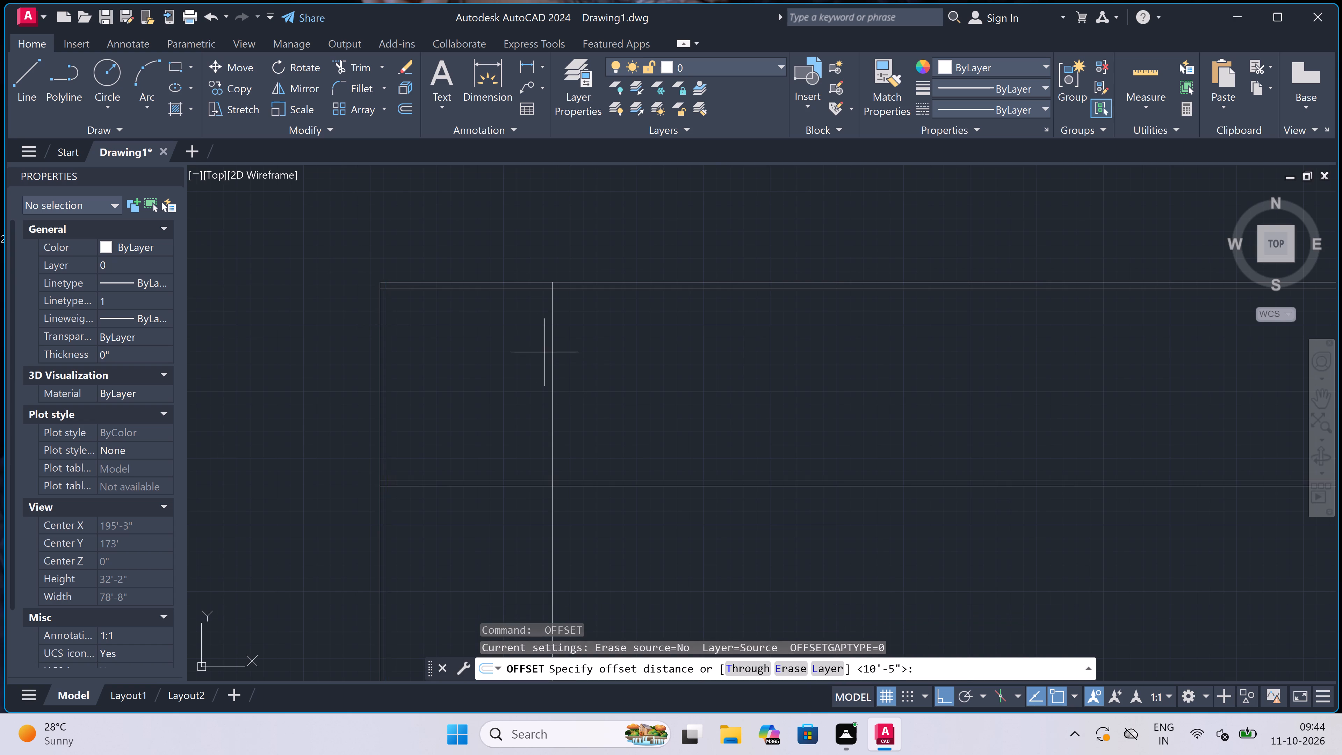
left_click(554, 340)
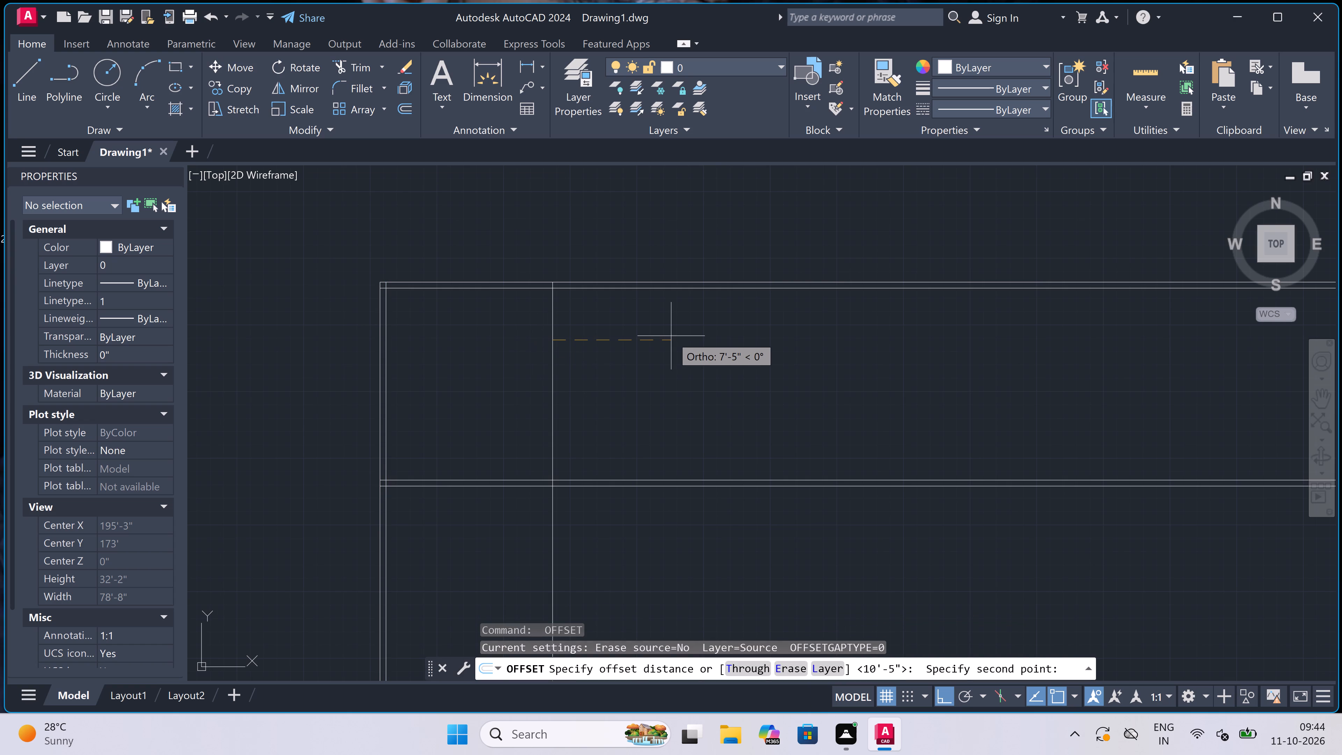
type("4.5")
type("\"")
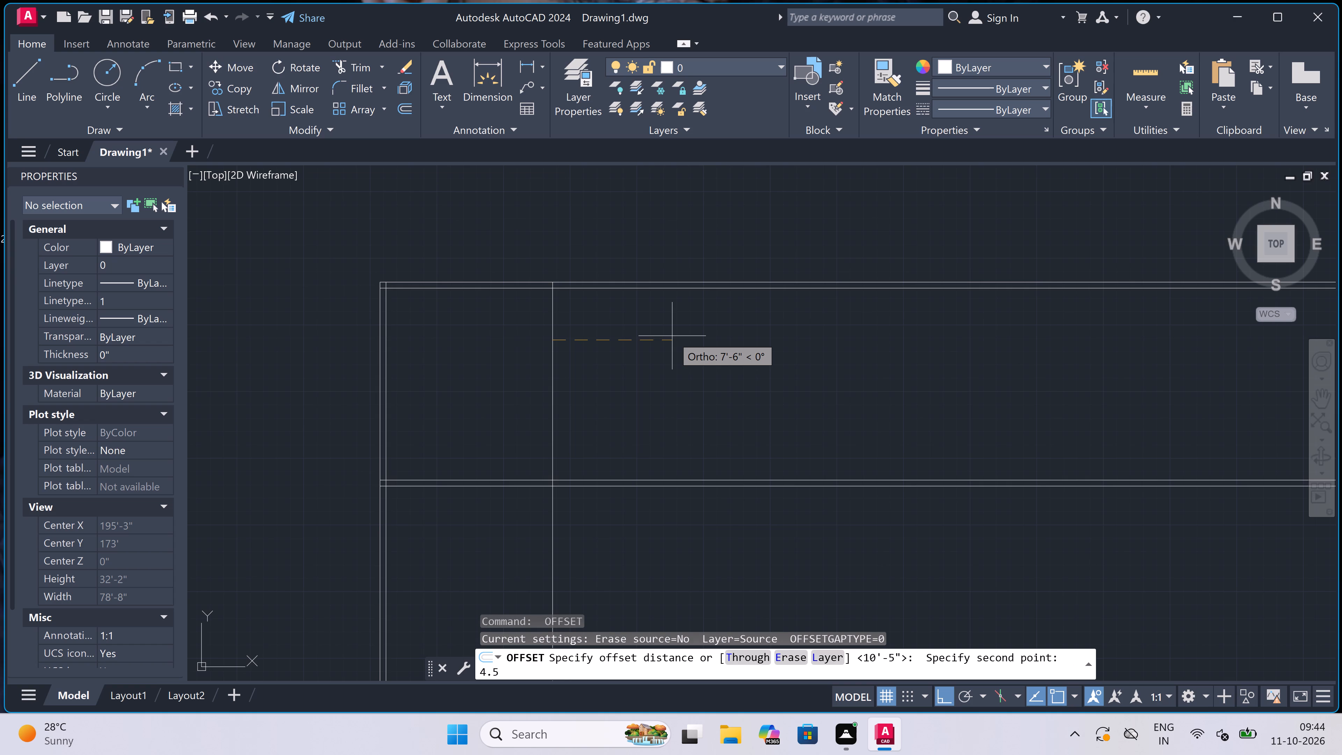
key("space")
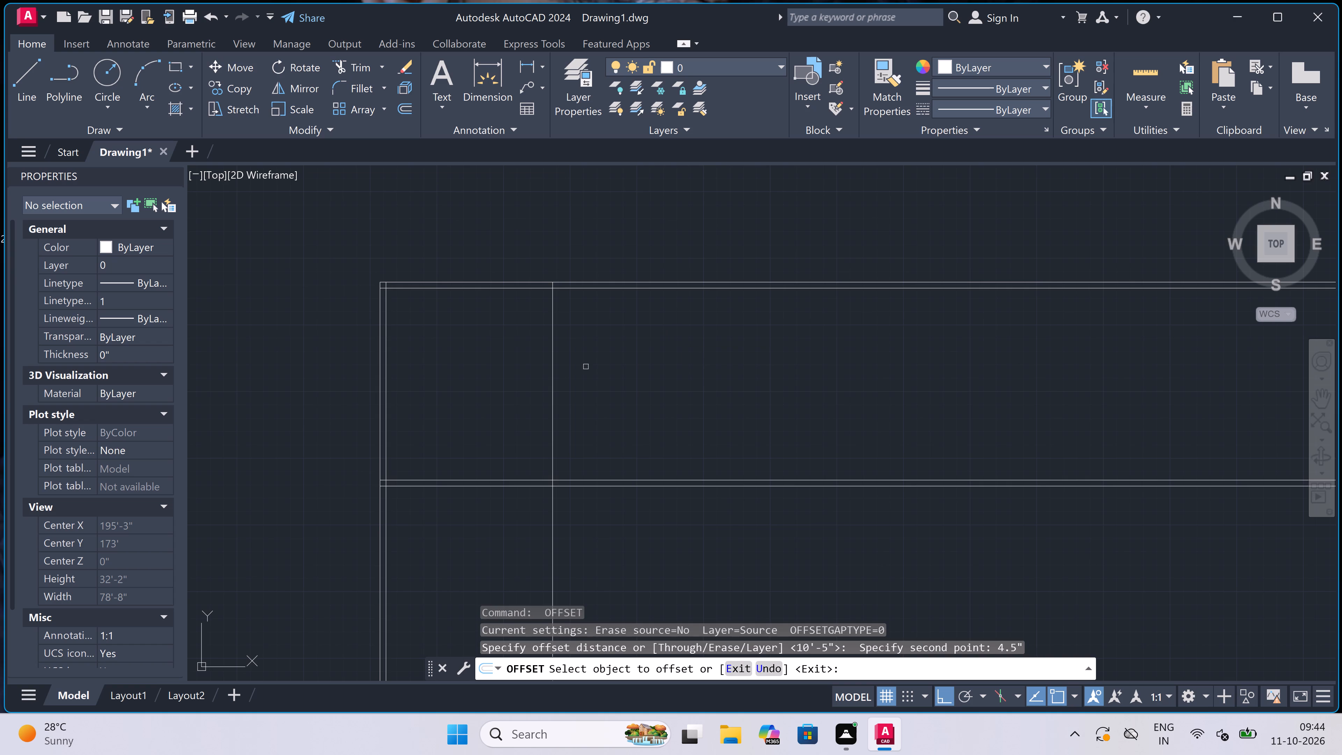
left_click(554, 344)
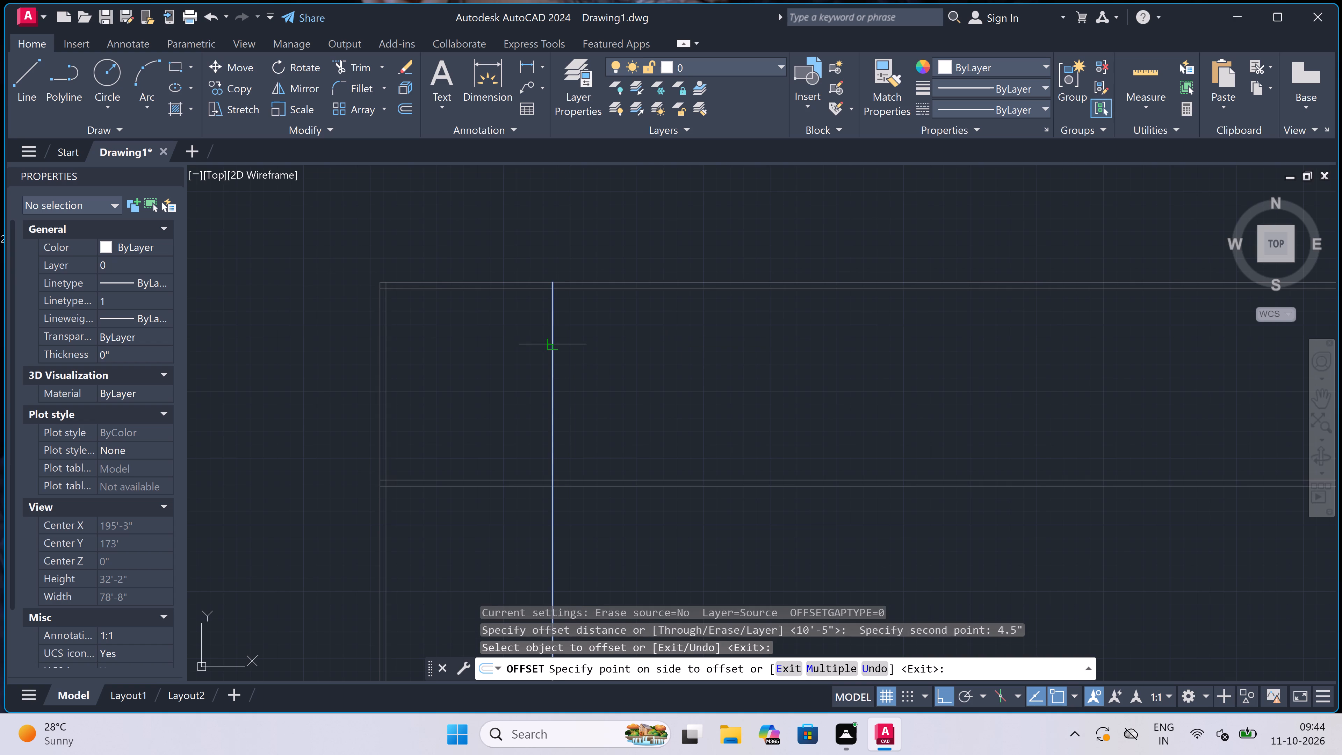
left_click(577, 343)
key("Escape")
Offset the right-hand line of the first partition 10' to the right to set the second room's width.
key("space")
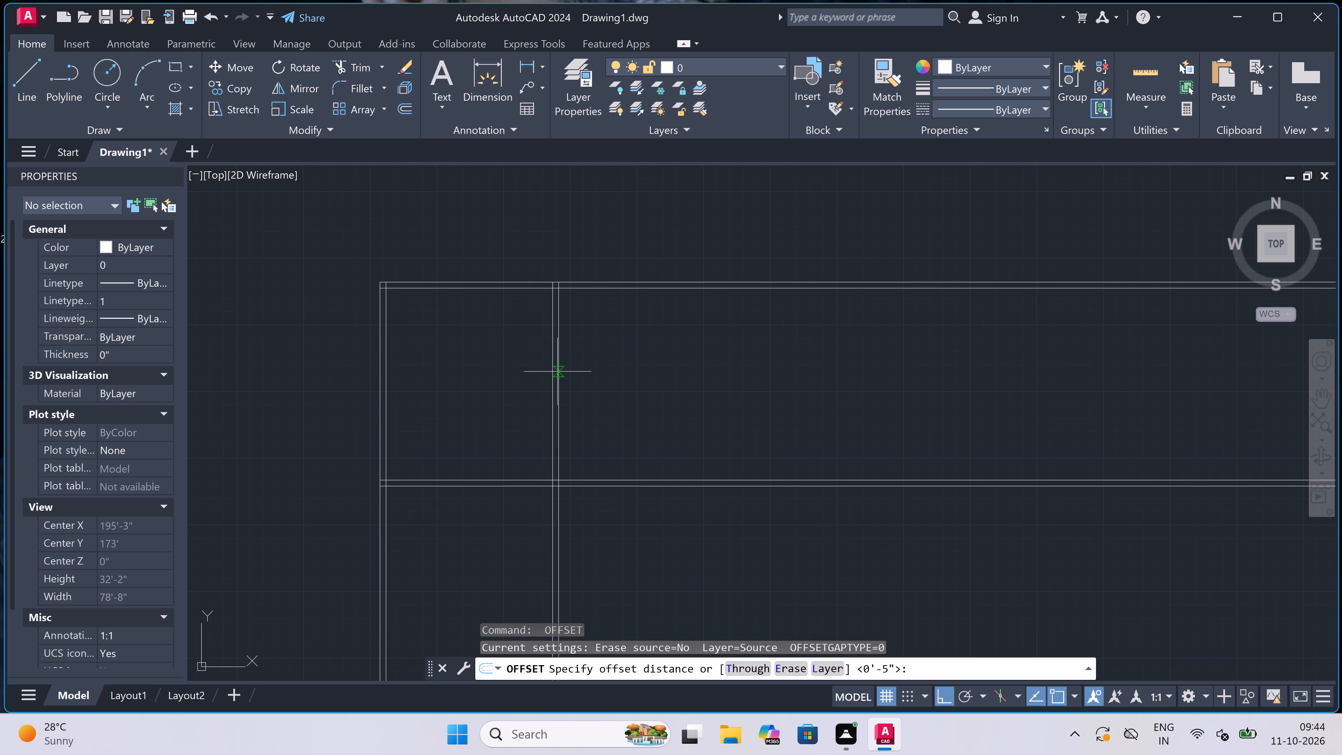
left_click(558, 346)
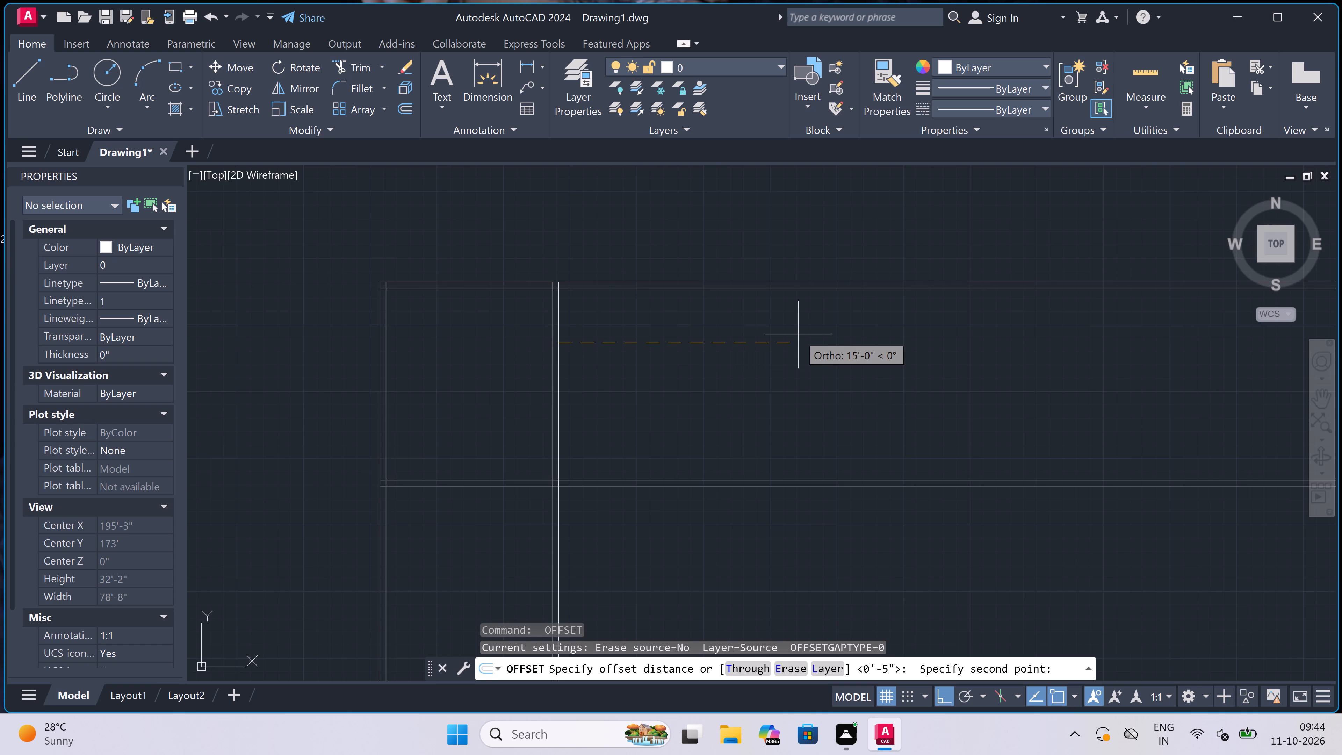
type("10'")
key("space")
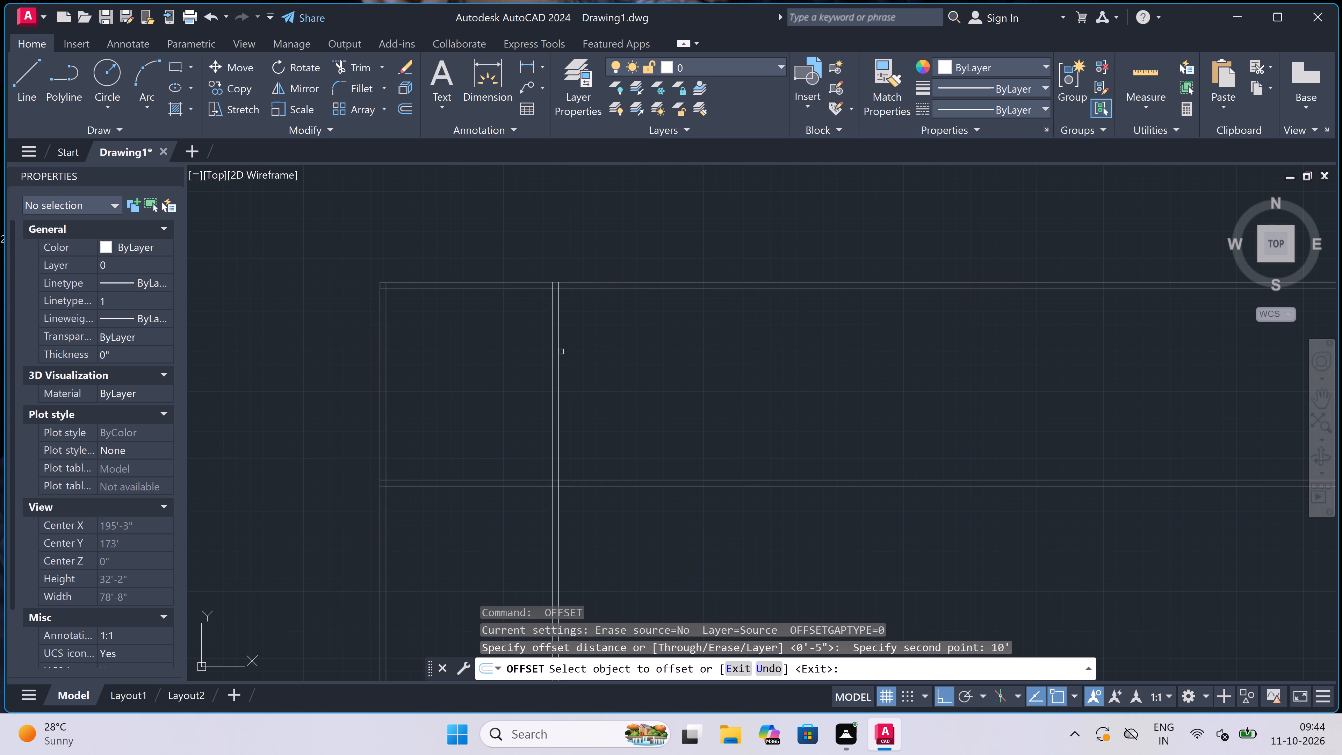
left_click(560, 341)
left_click(957, 351)
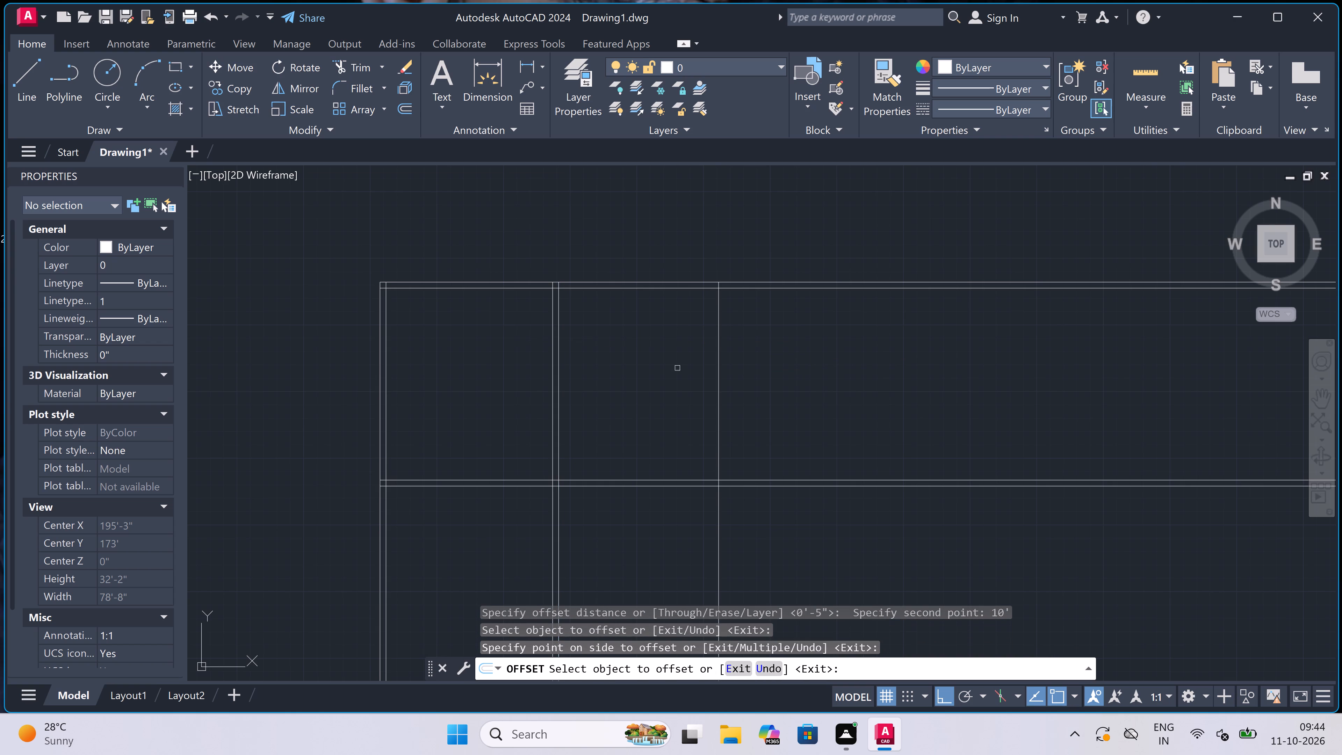
key("Escape")
Offset the second room's right boundary line 4.5" to the right to form the second partition wall.
key("space")
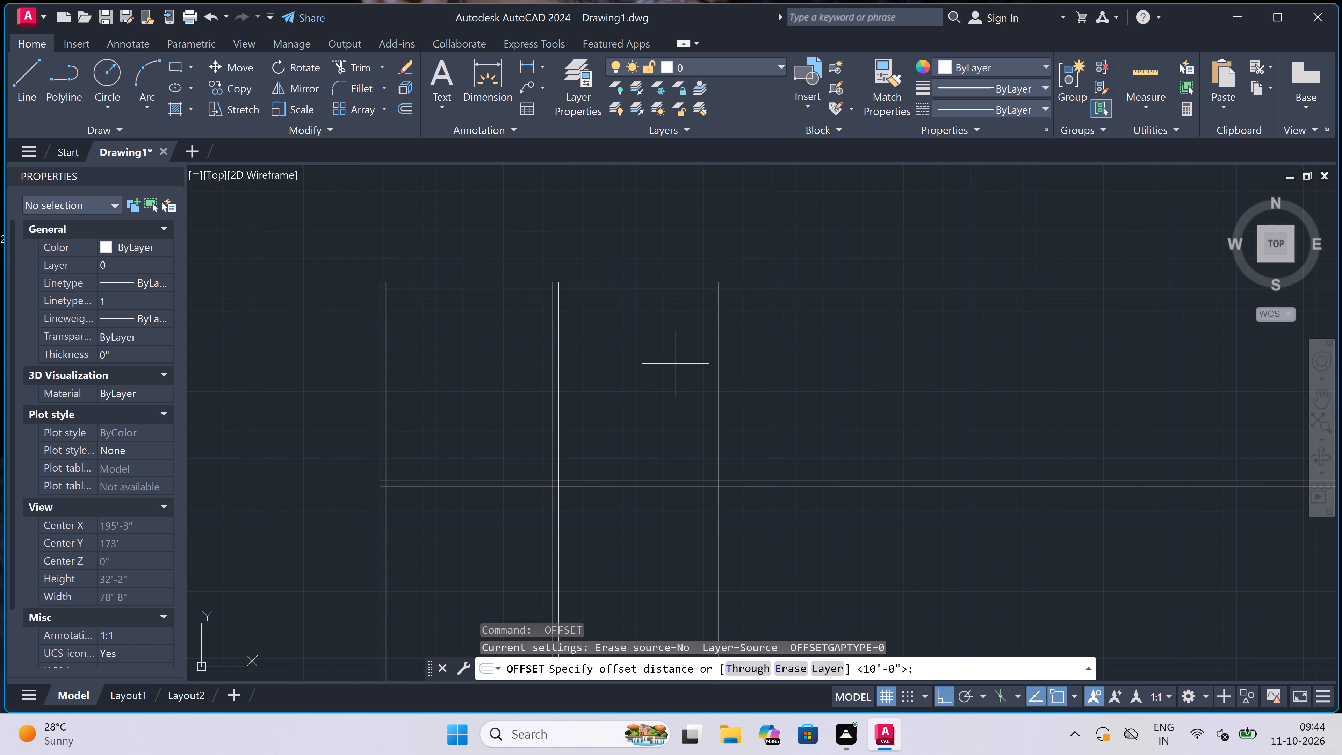
scroll(677, 362, "down", 1)
scroll(708, 353, "up", 2)
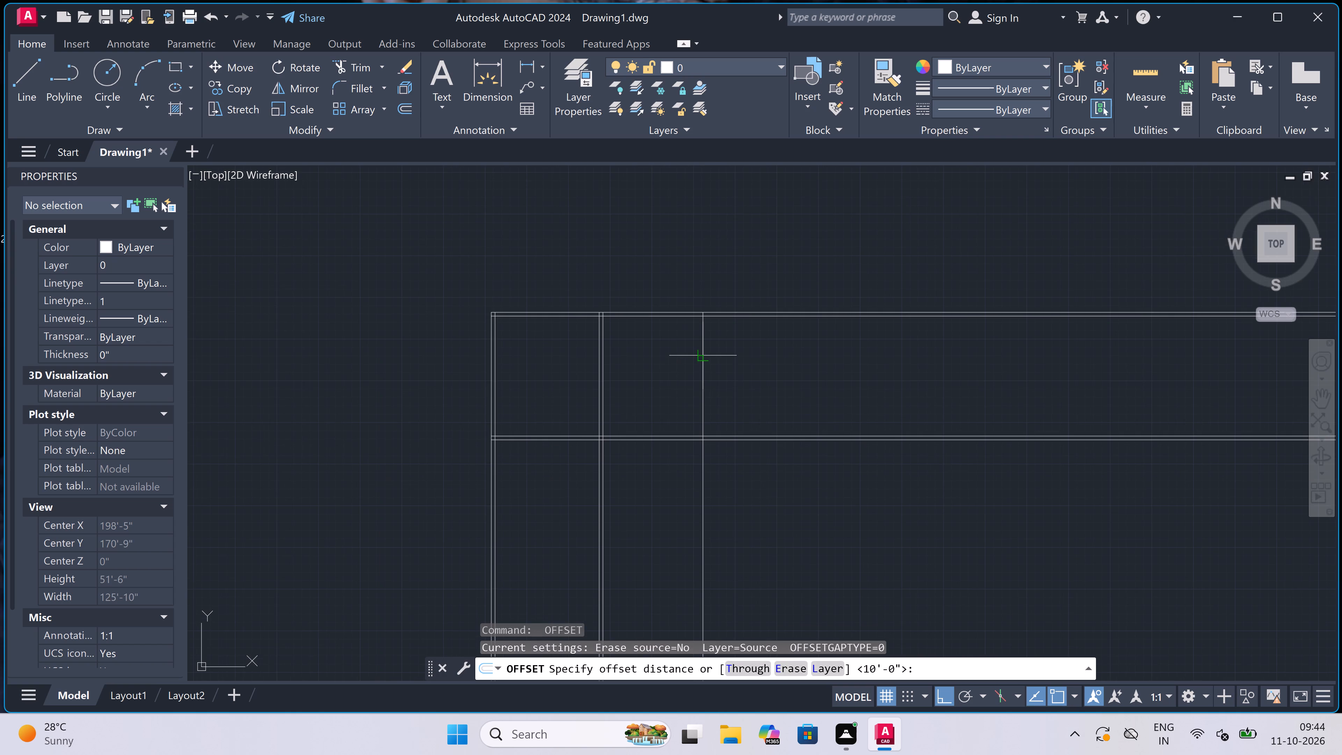
left_click(699, 355)
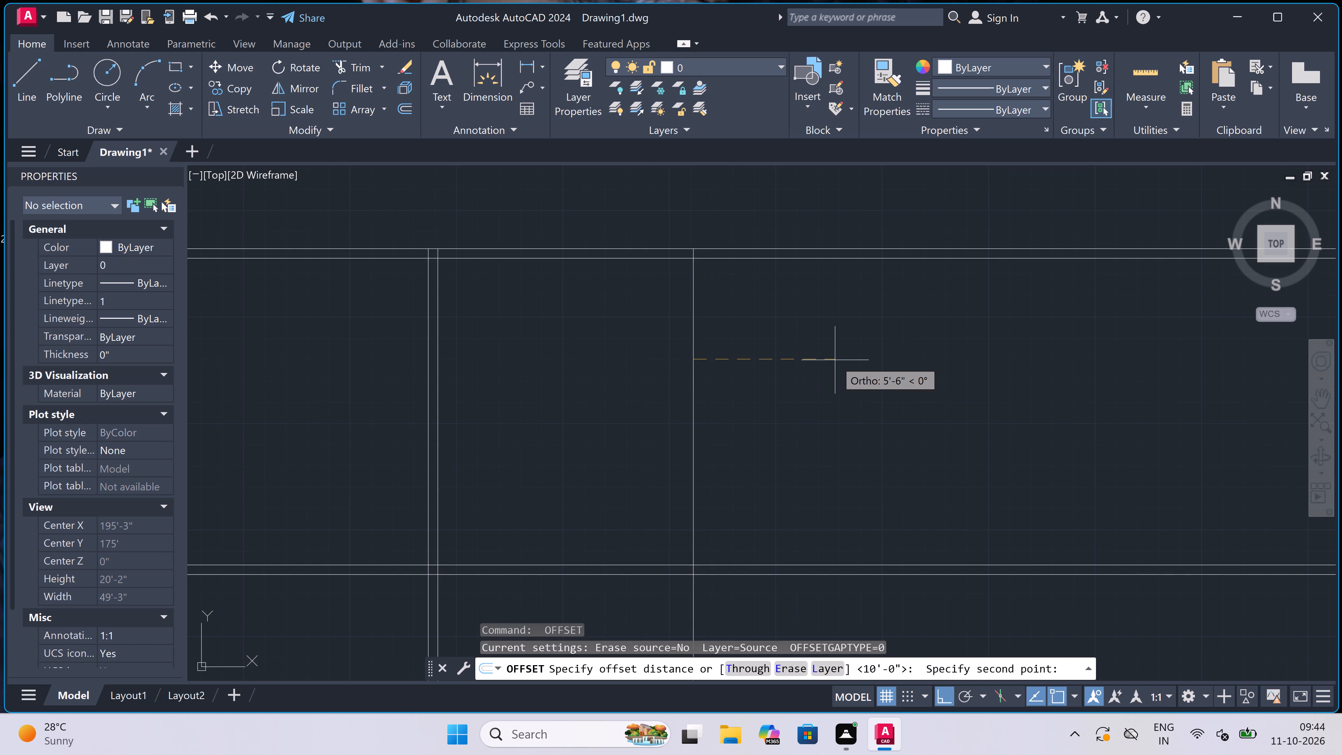
type("4.5")
type("\"")
key("space")
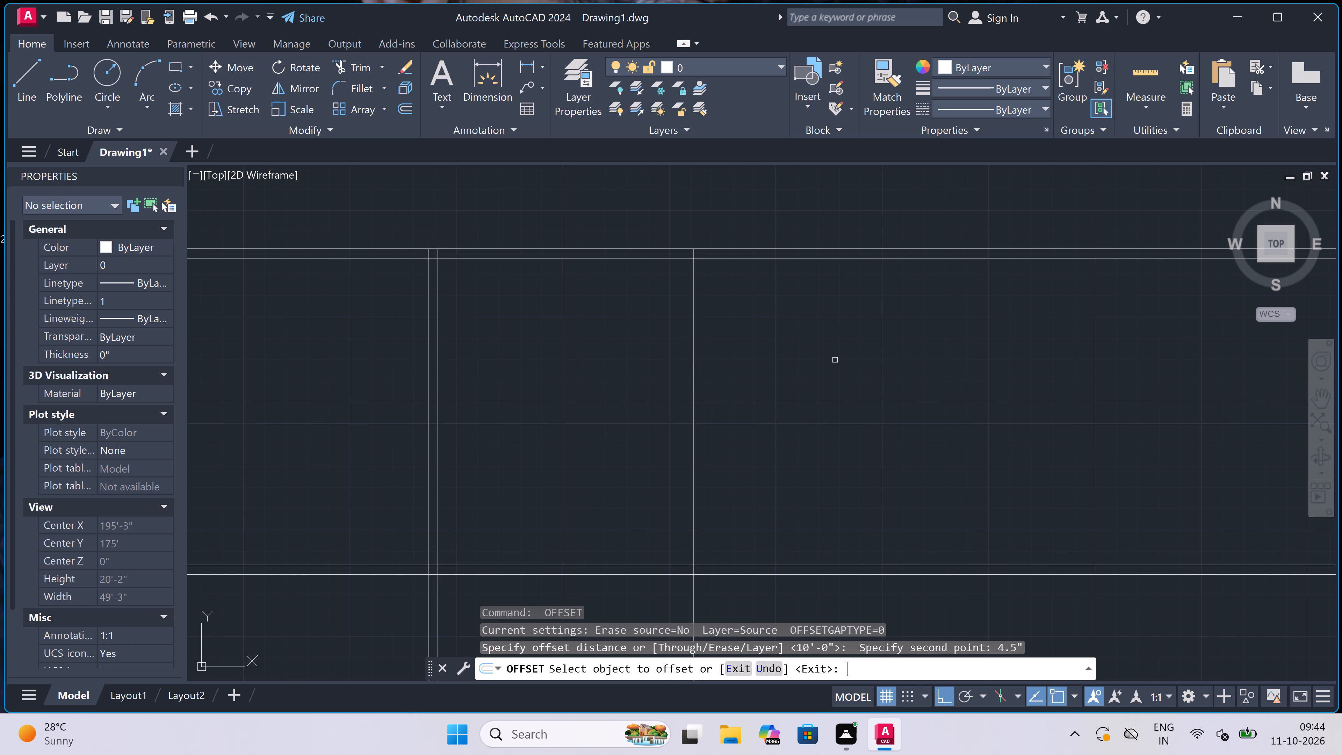
left_click(693, 346)
left_click(720, 345)
scroll(576, 354, "down", 3)
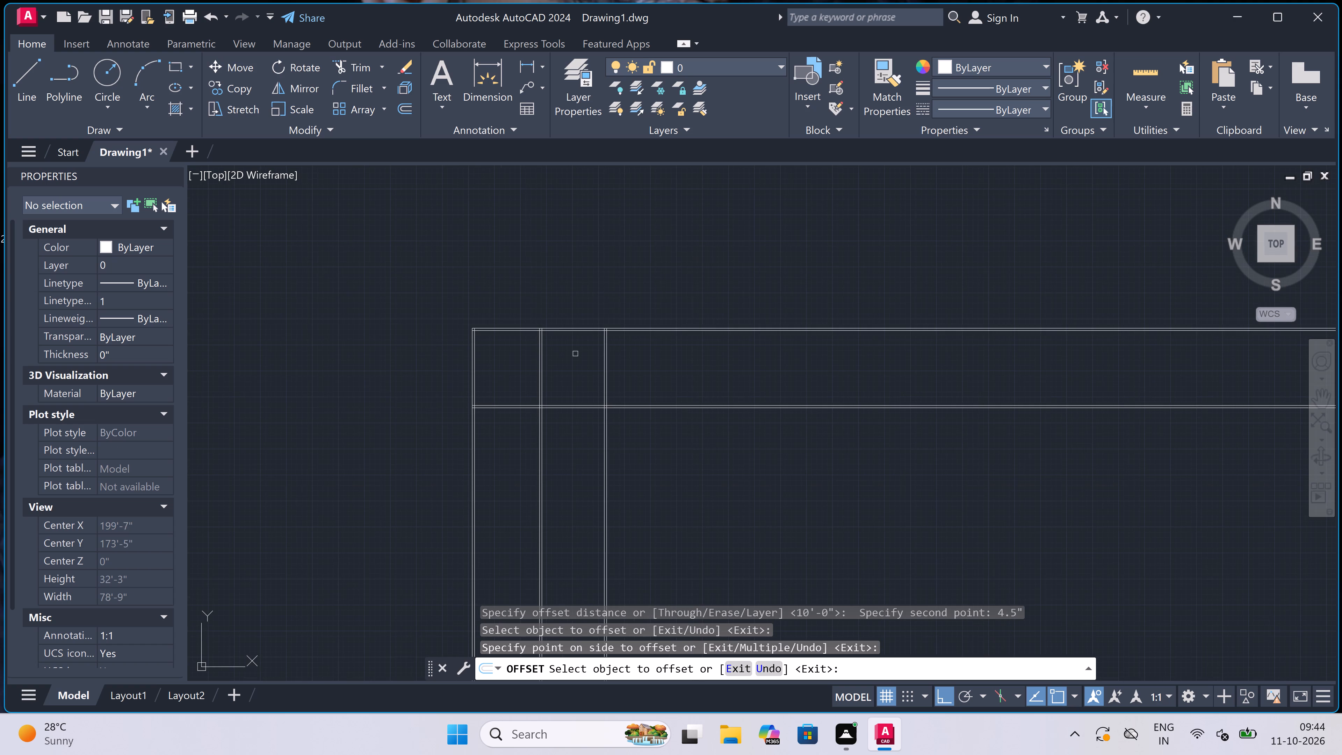
scroll(610, 354, "up", 2)
key("Escape")
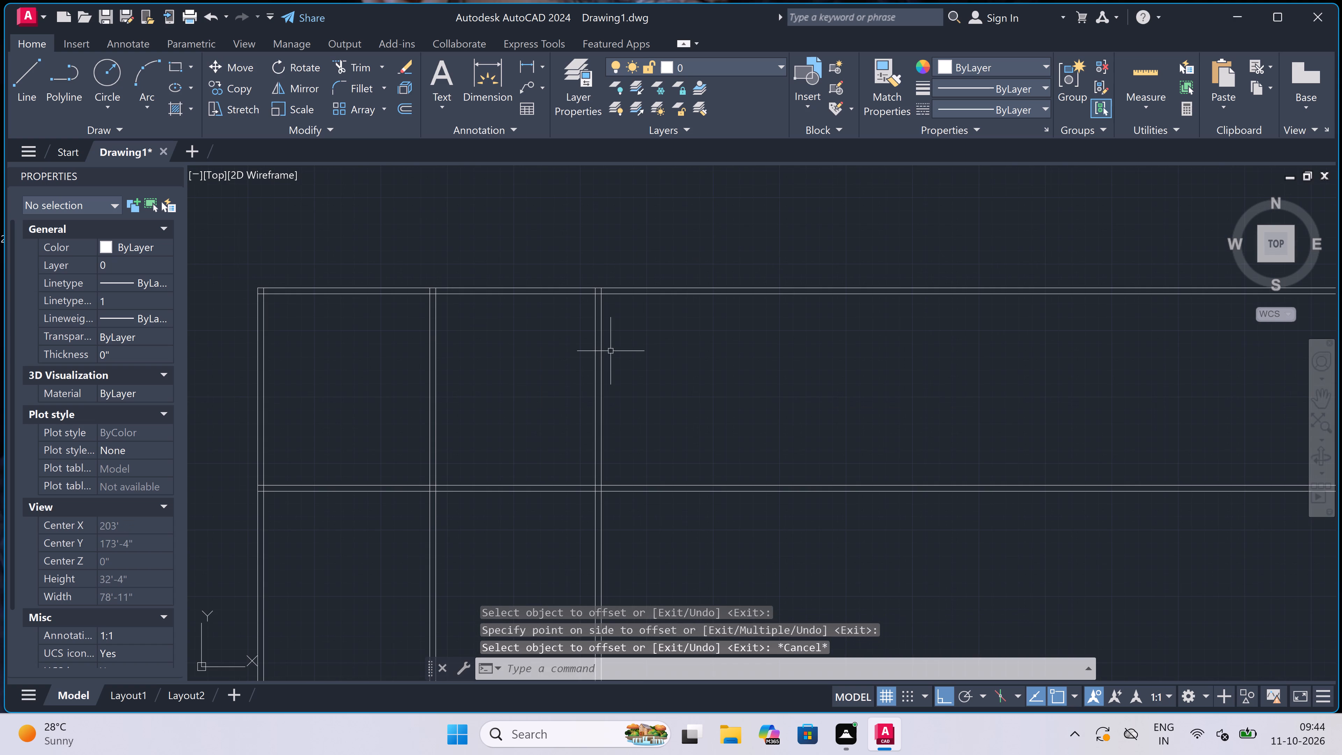
Offset the right-hand line of the second partition 10' to the right to set the third room's width.
key("space")
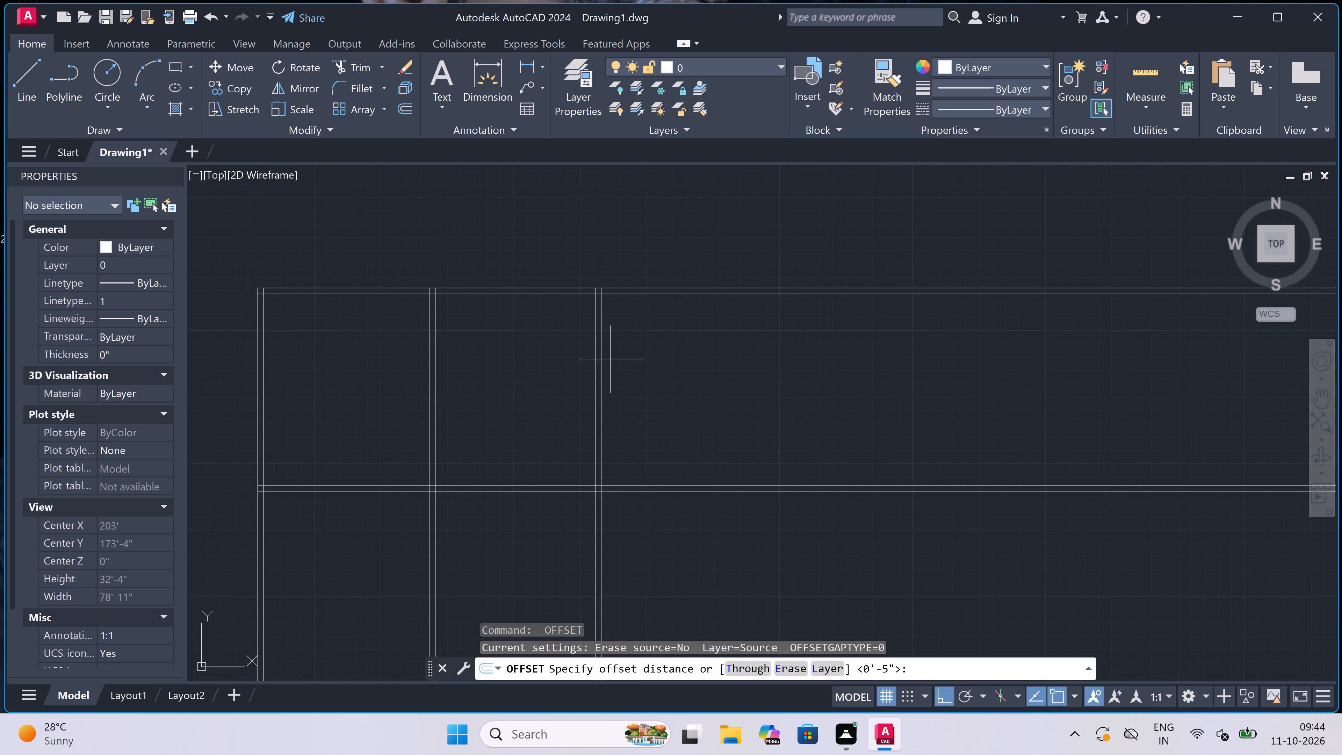
scroll(605, 375, "up", 1)
left_click(601, 371)
scroll(706, 369, "down", 3)
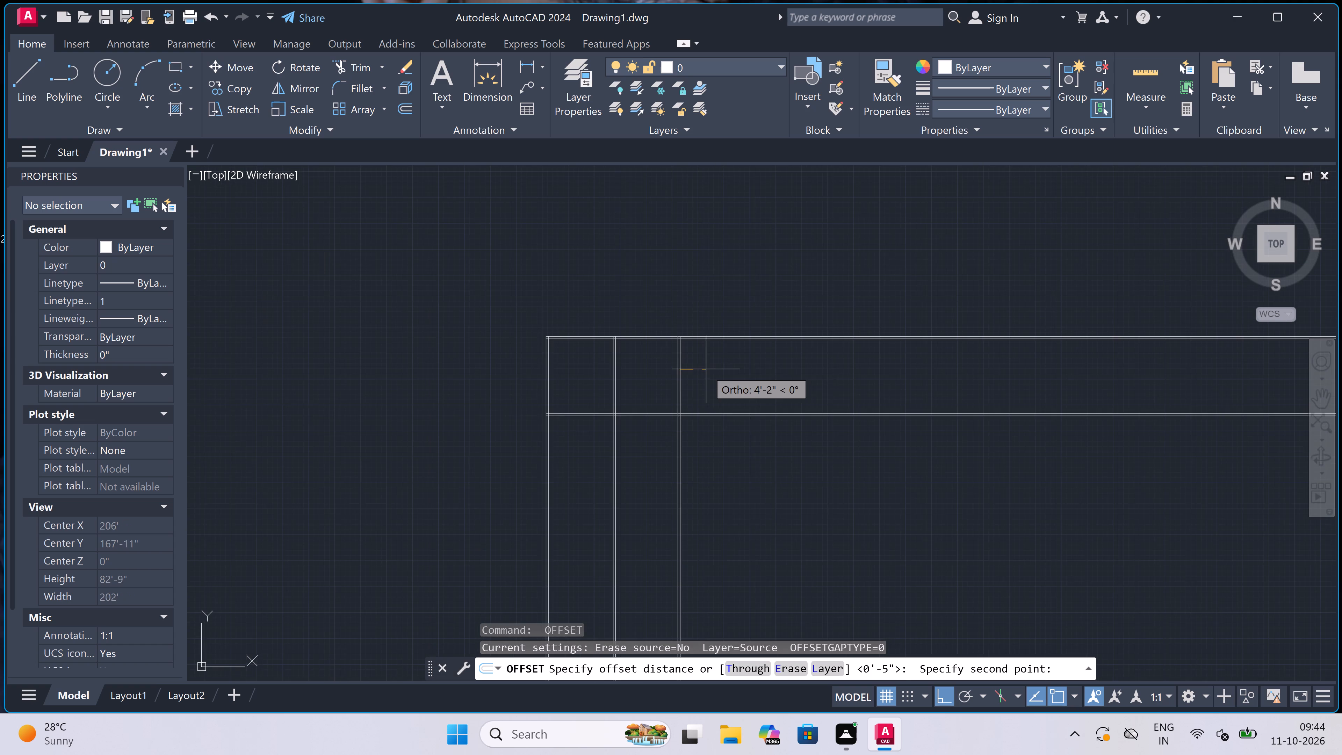
scroll(744, 365, "up", 2)
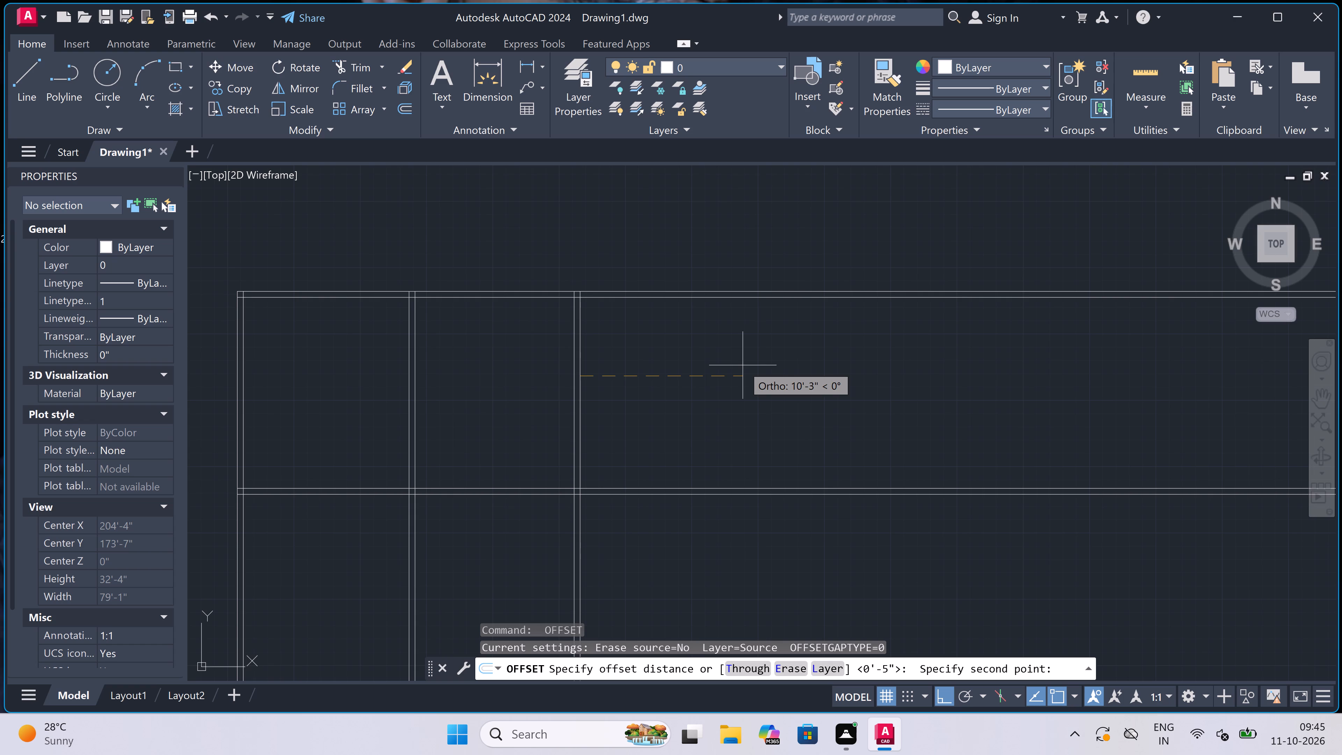
key("1")
type("0'")
key("space")
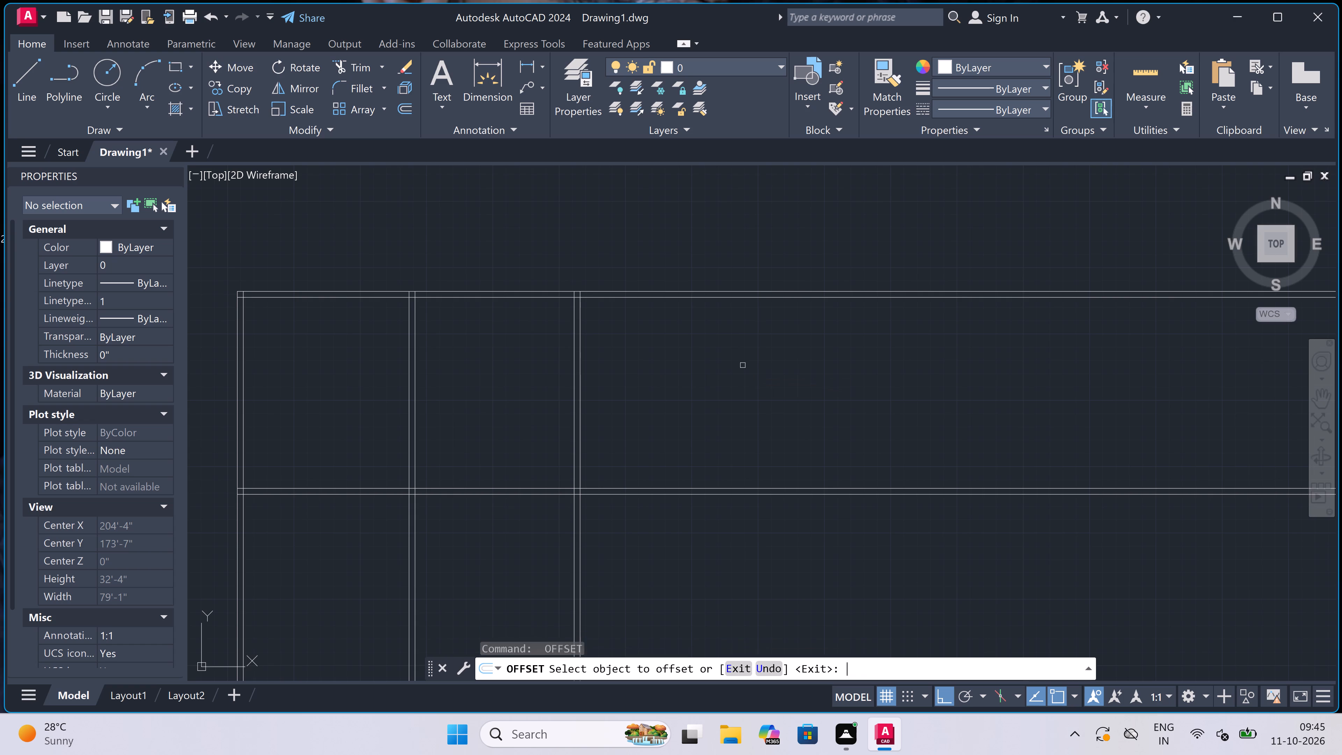
left_click(581, 340)
left_click(783, 355)
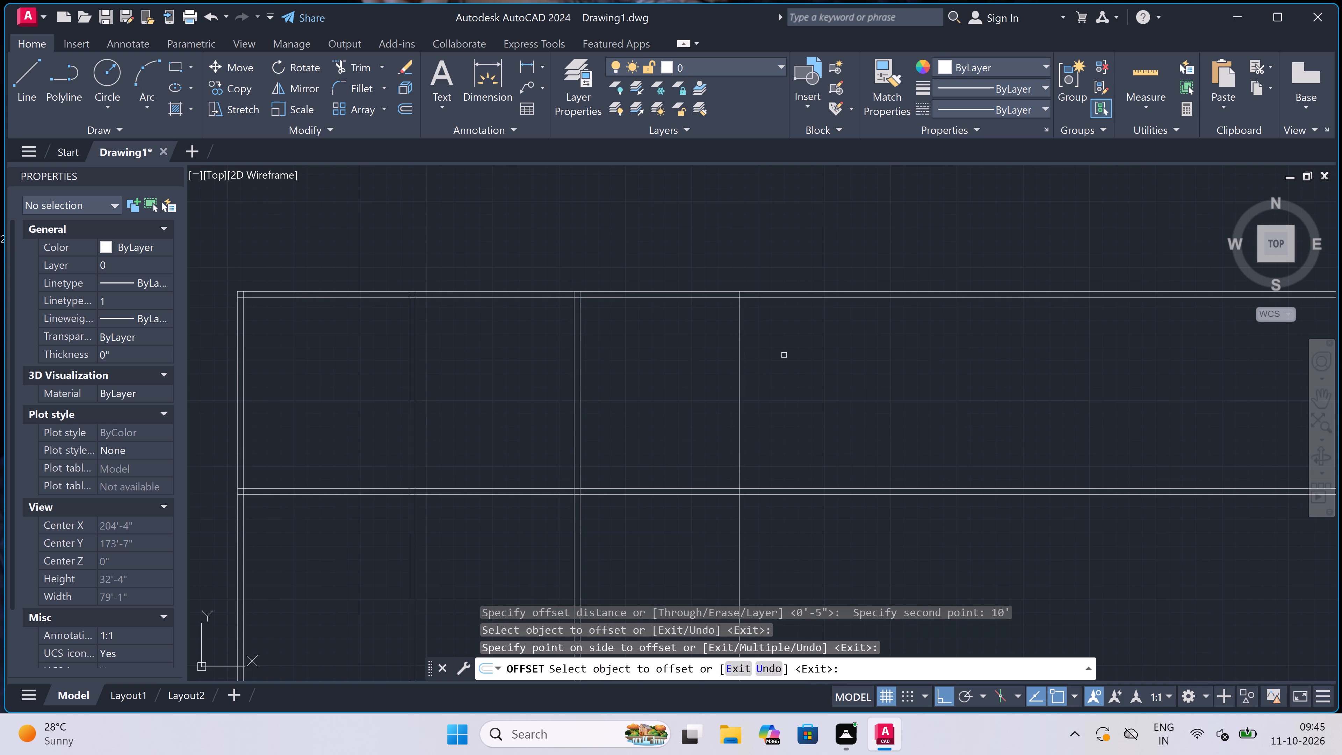
key("Escape")
Offset the third room's right boundary line 4.5" to the right to form the third partition wall.
key("space")
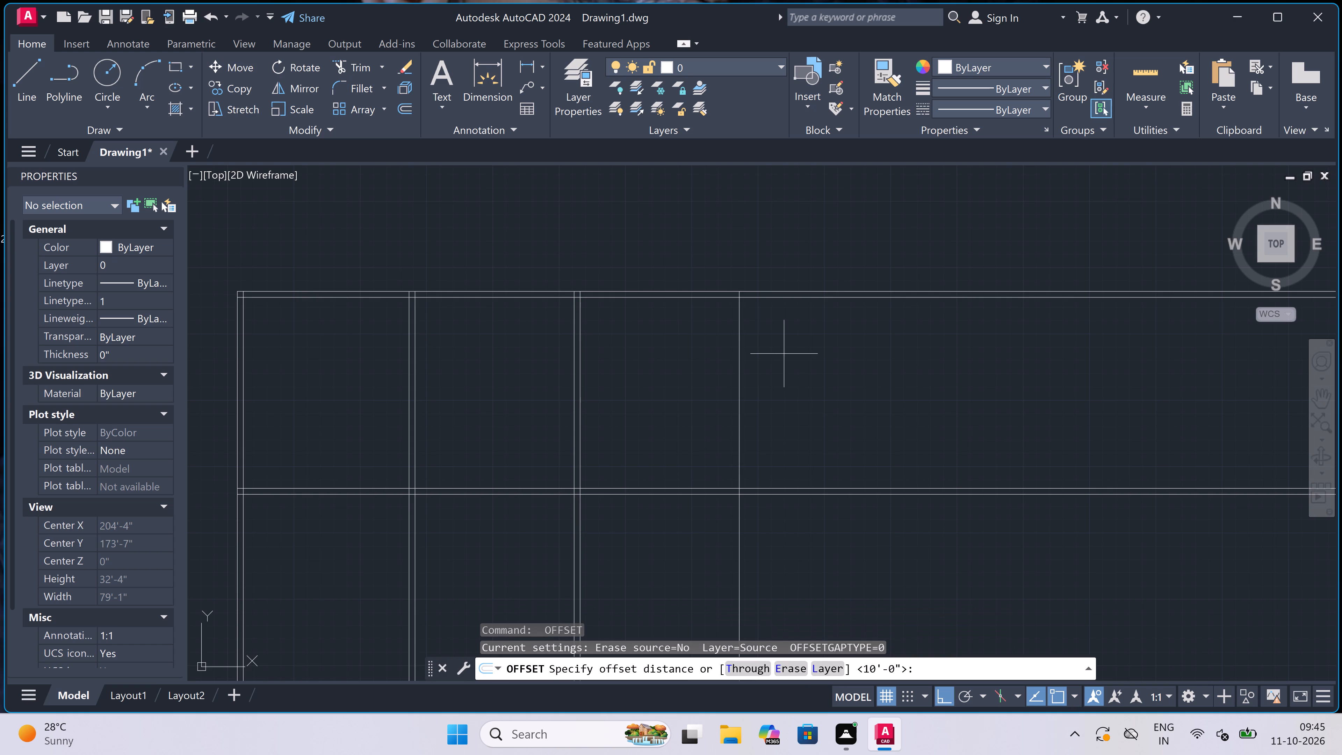
left_click(742, 350)
type("4.5")
type("\"")
key("space")
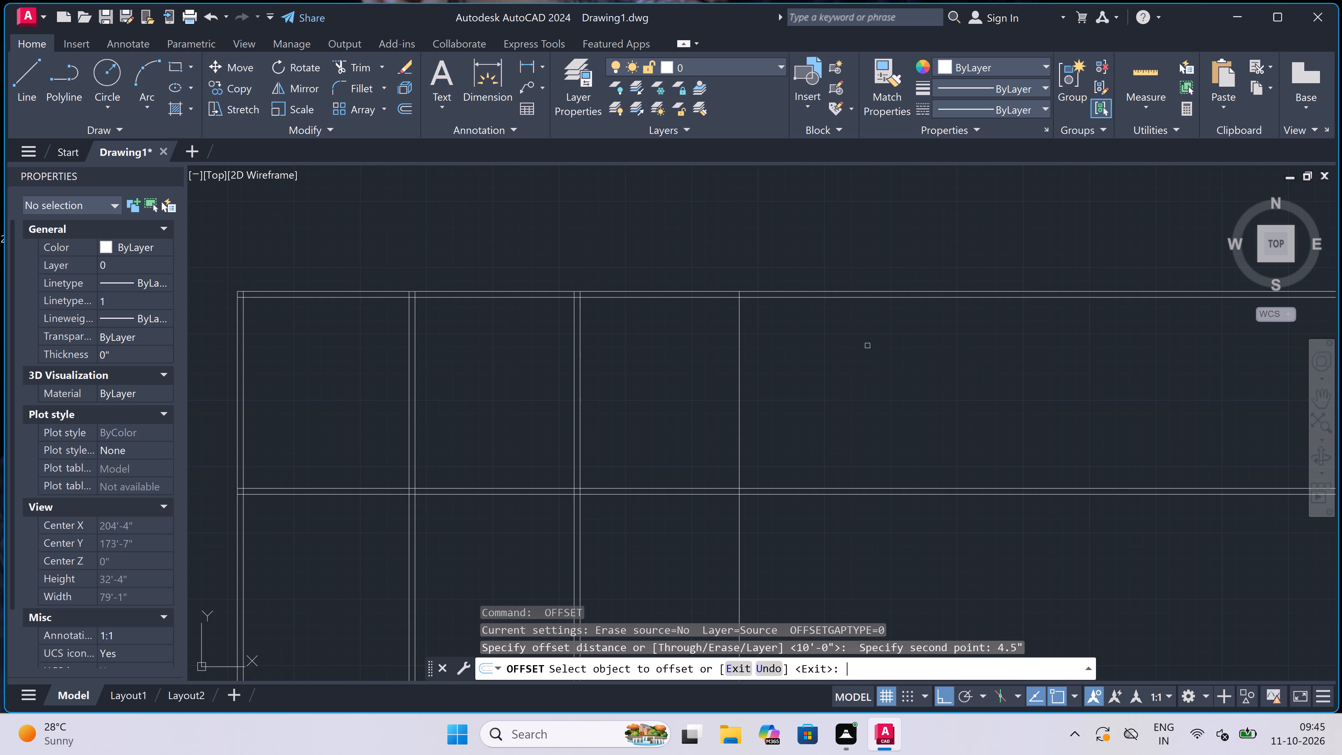
left_click(741, 324)
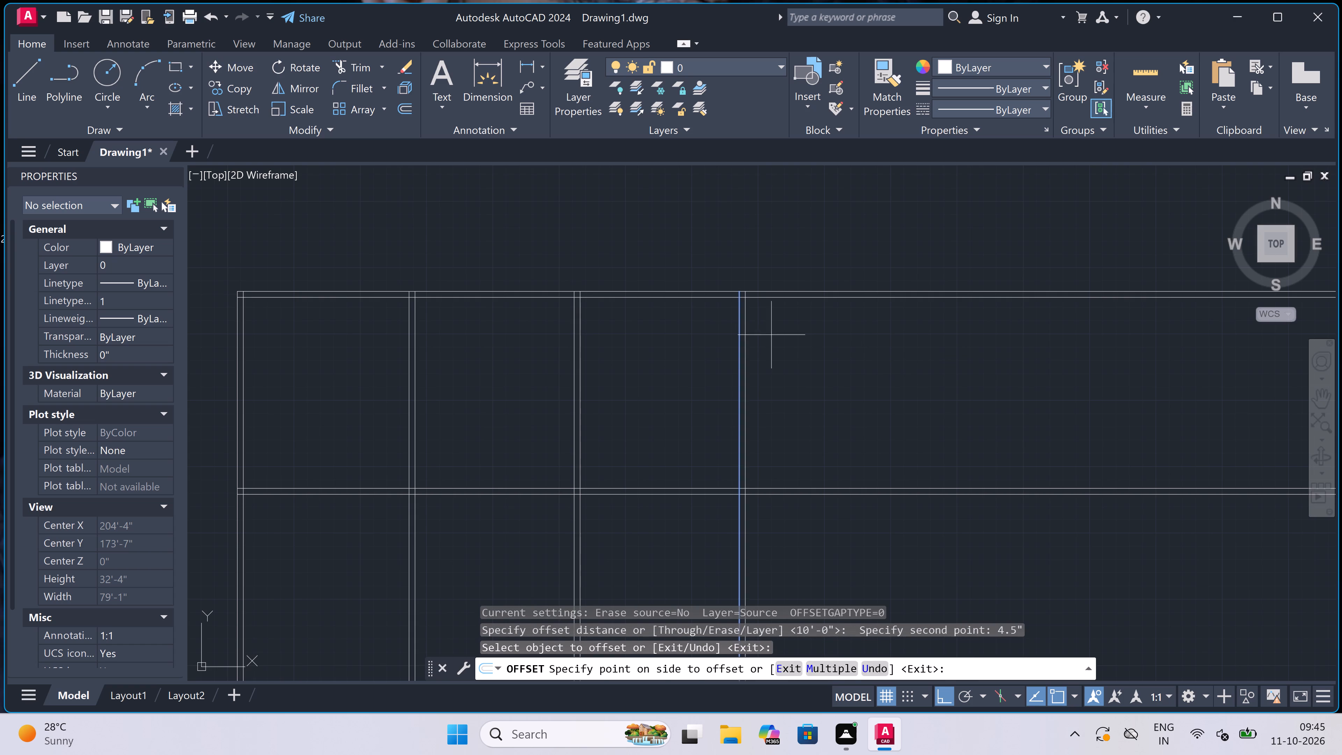
left_click(785, 339)
key("Escape")
Offset the right-hand line of the third partition 10'5" to the right to set the fourth room's width.
key("space")
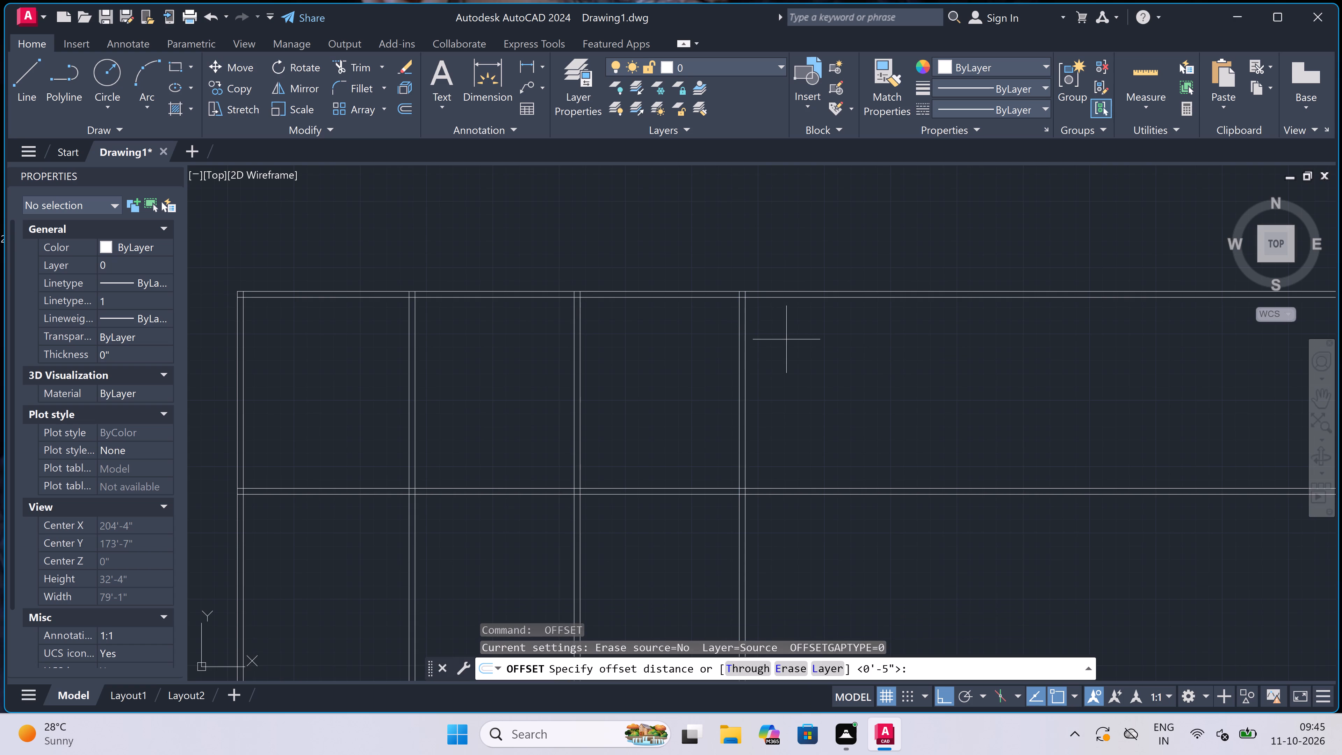
scroll(712, 364, "up", 1)
left_click(770, 350)
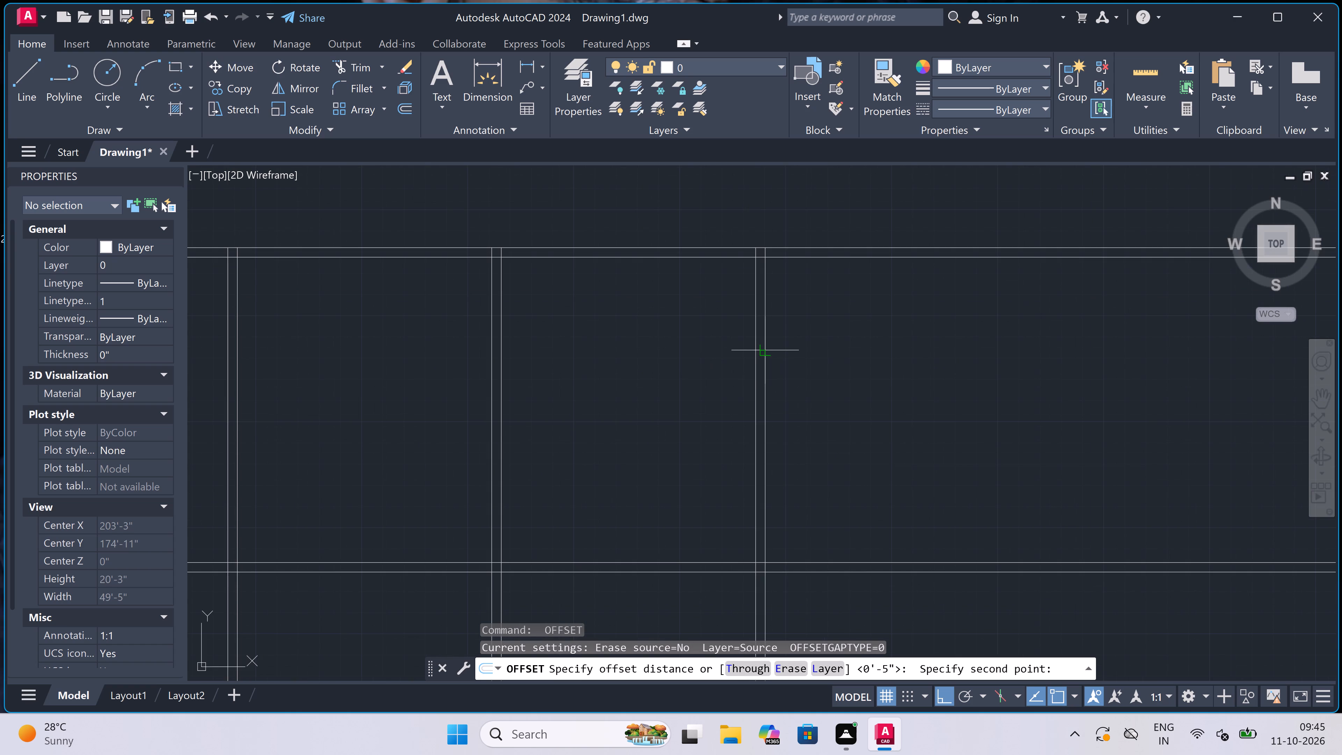
scroll(770, 350, "down", 2)
scroll(833, 341, "up", 2)
scroll(834, 341, "down", 1)
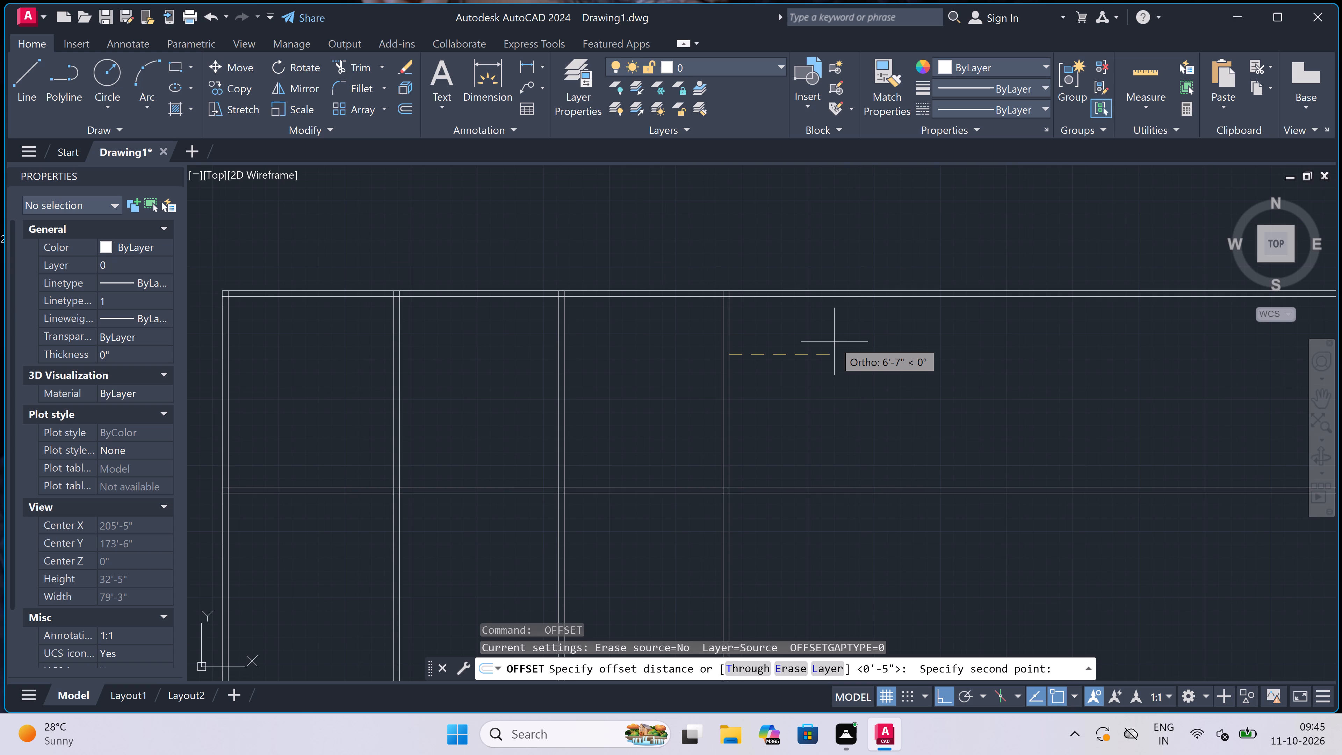
key("1")
type("0'5")
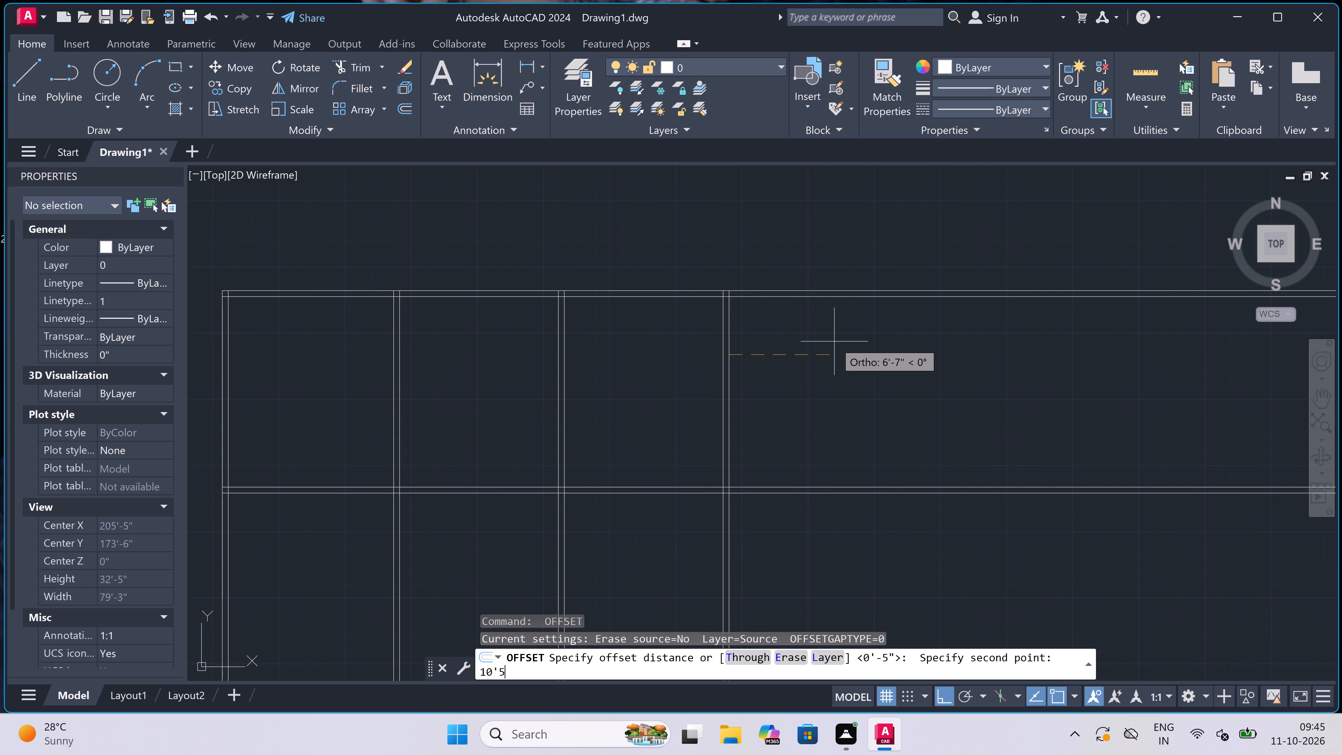
type("\"")
key("space")
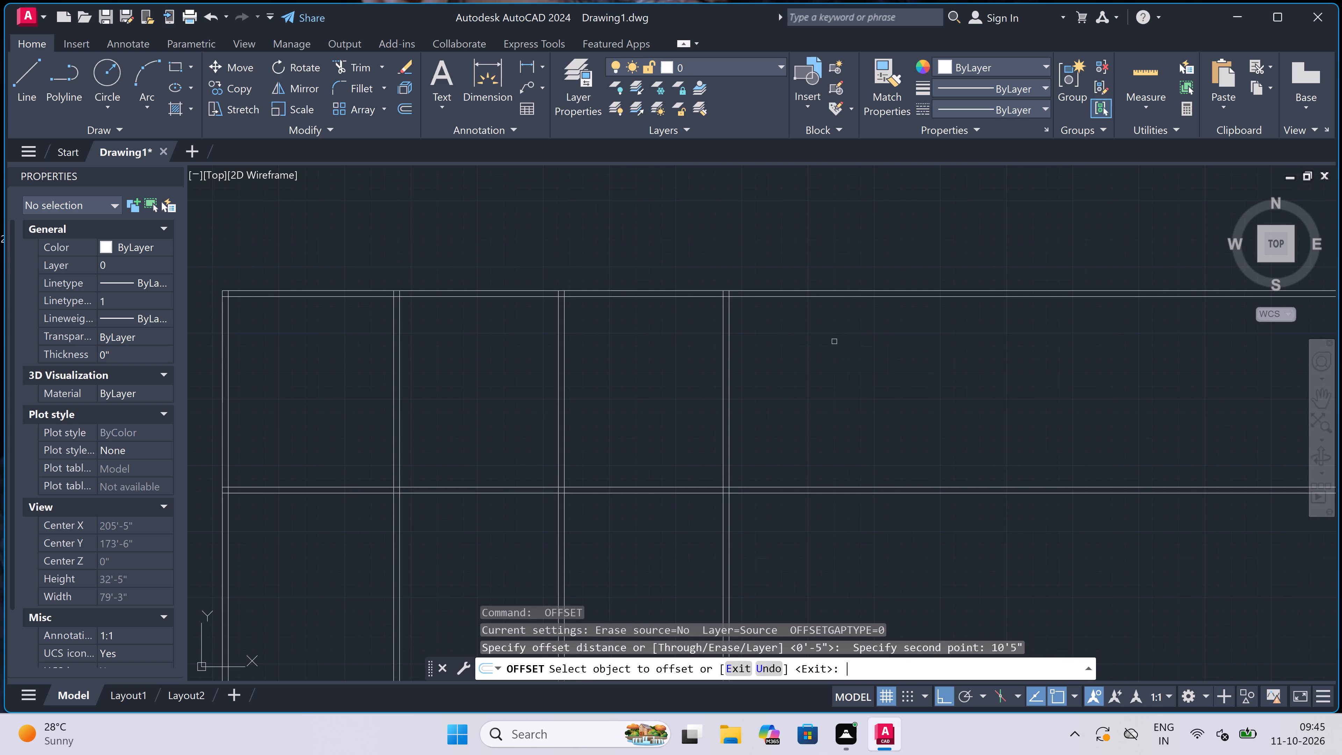
left_click(729, 330)
left_click(810, 344)
scroll(809, 344, "down", 3)
scroll(861, 345, "up", 1)
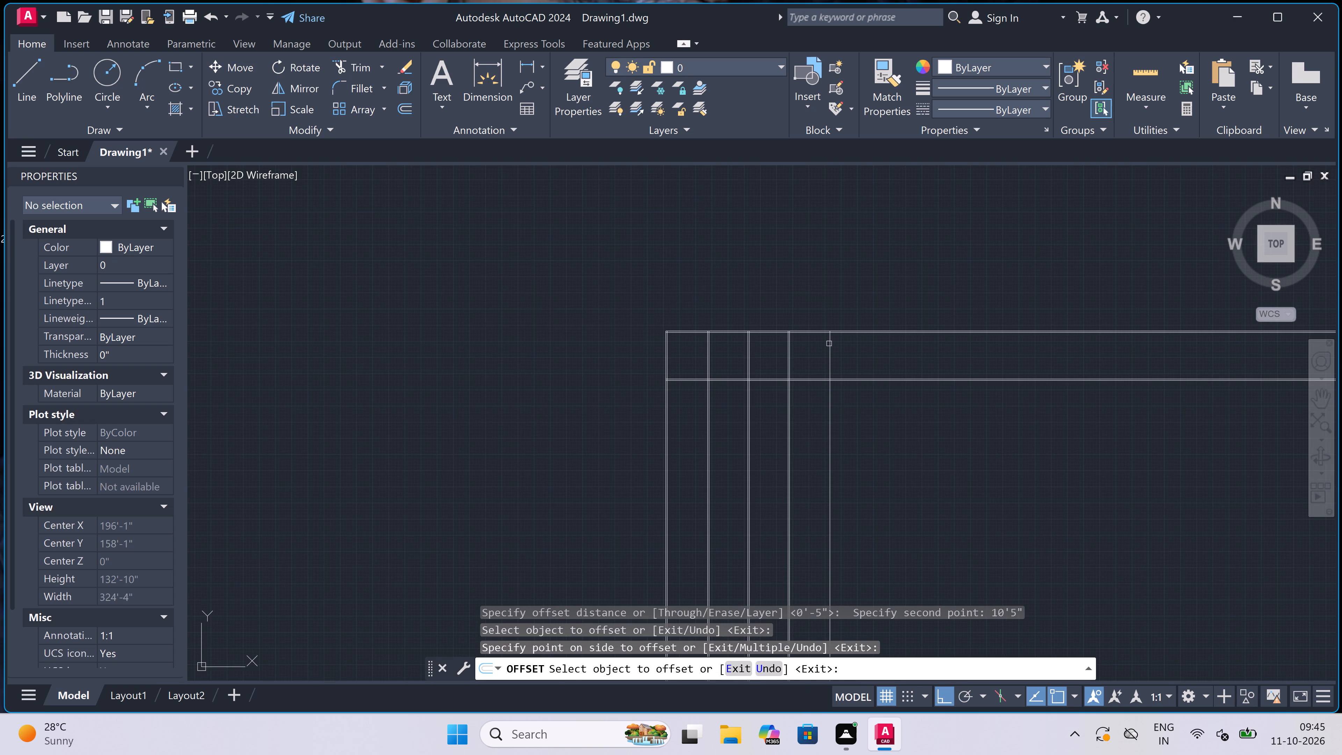
scroll(861, 345, "up", 1)
key("Escape")
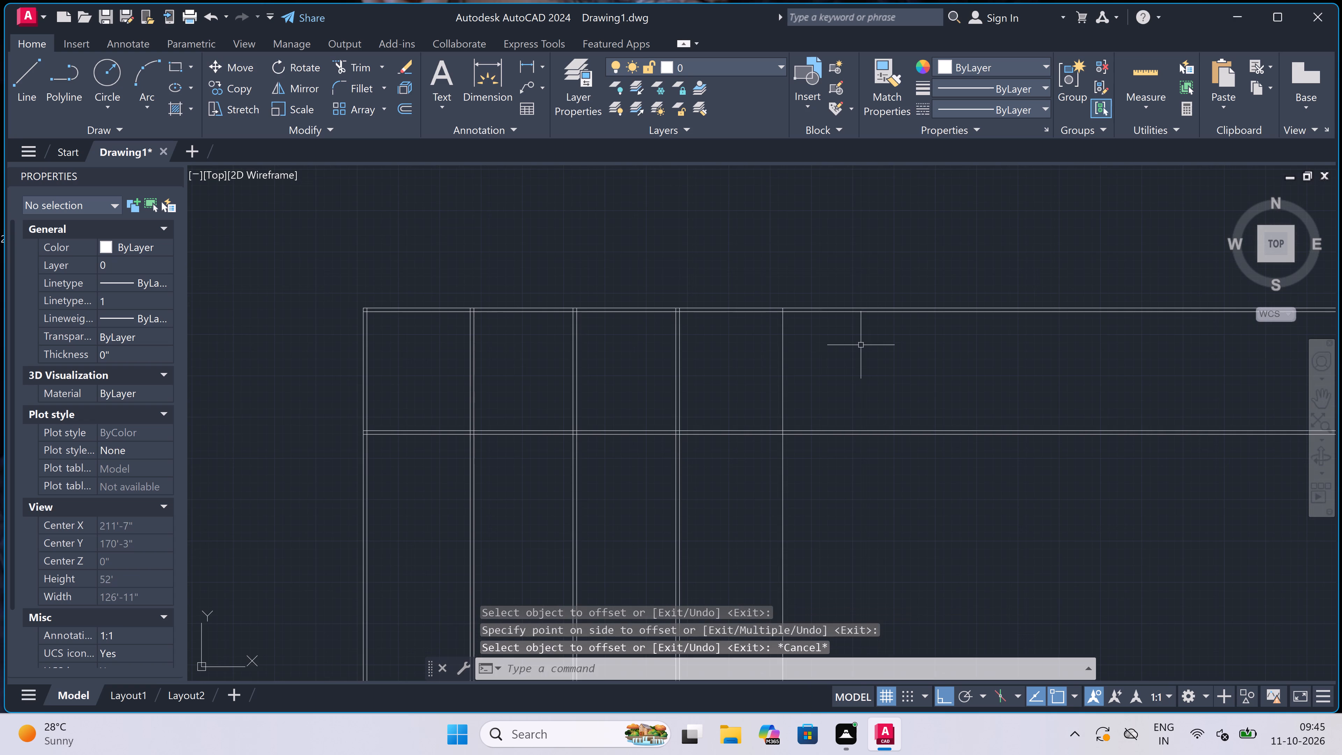
Offset the fourth room's right boundary line 4.5" to the right to form the fourth partition wall.
key("space")
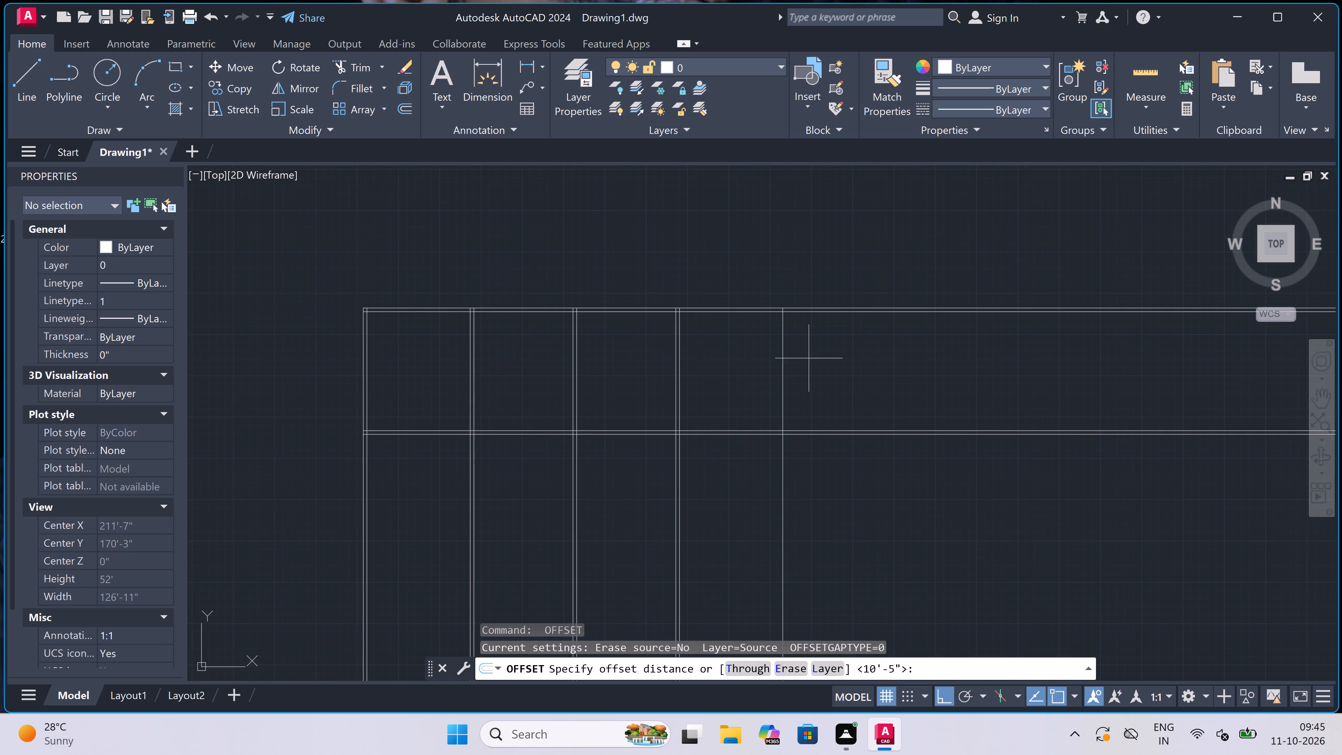
scroll(801, 355, "up", 1)
left_click(772, 355)
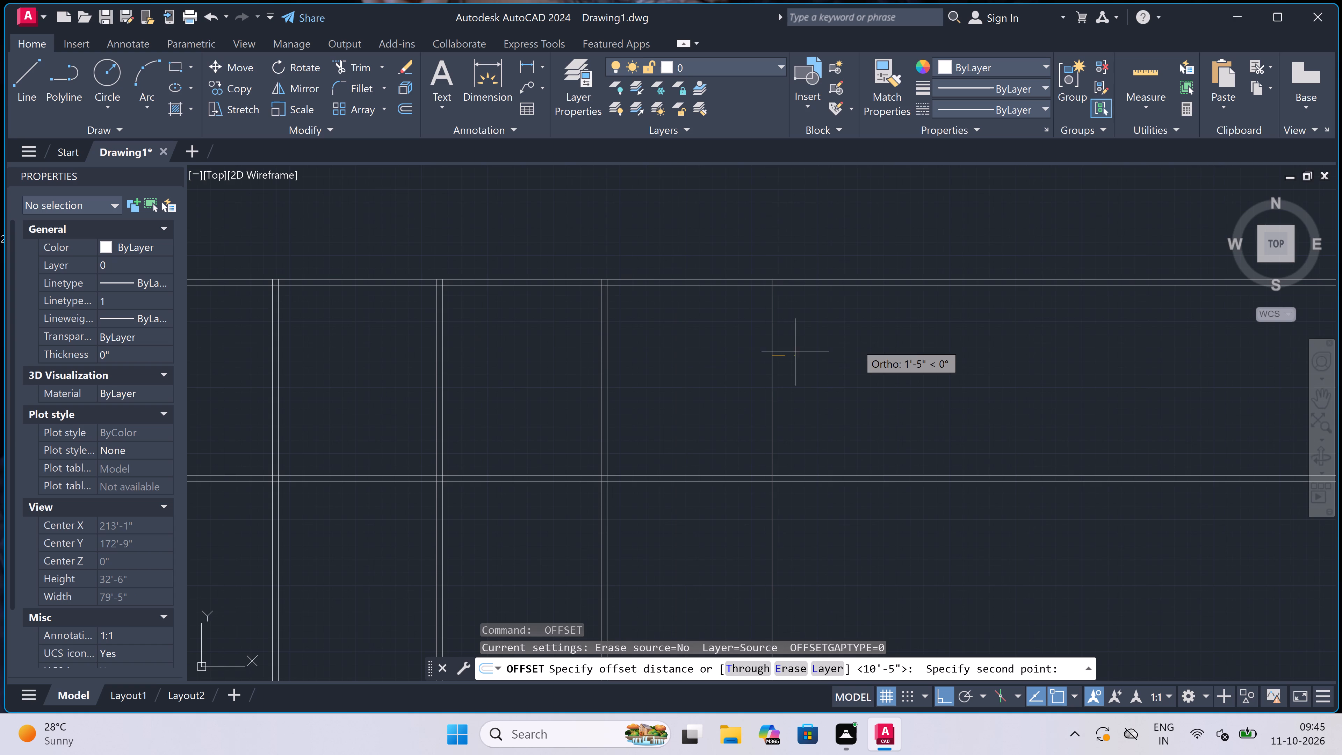
type("4.5")
type("\"")
key("space")
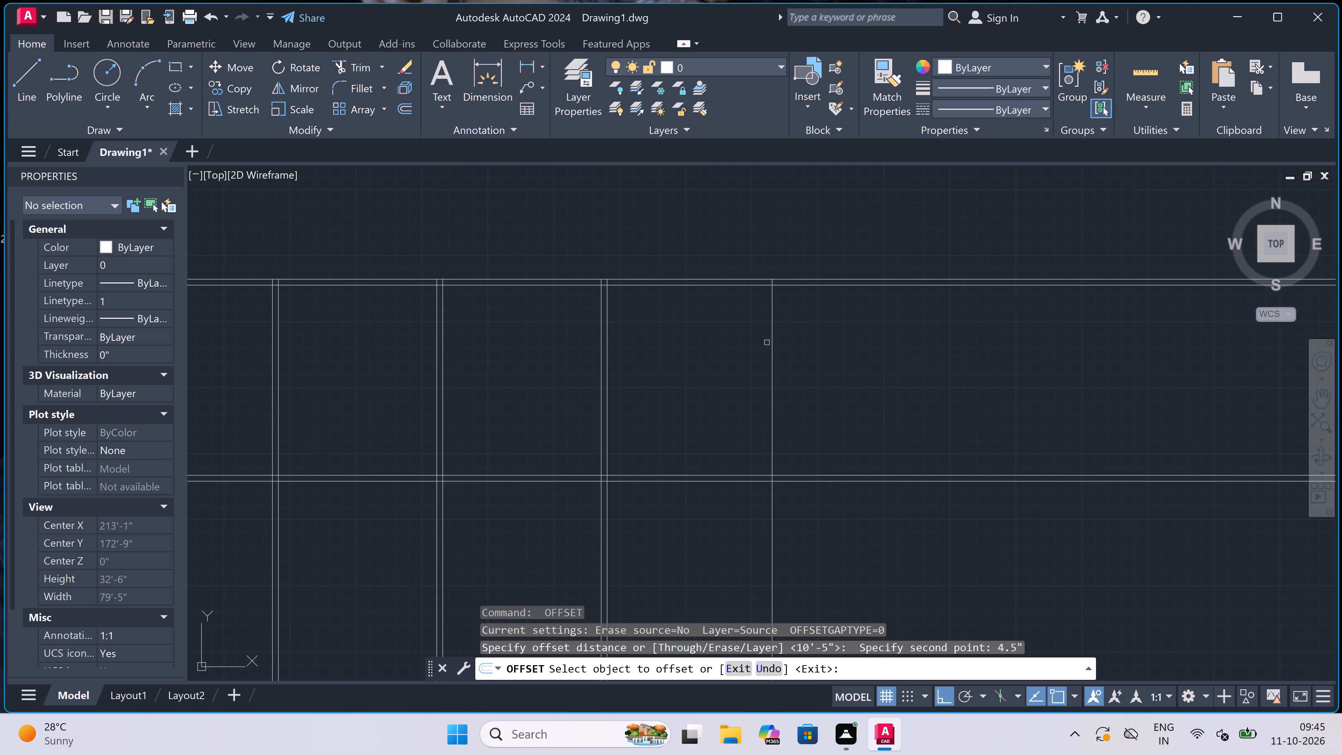
left_click(773, 336)
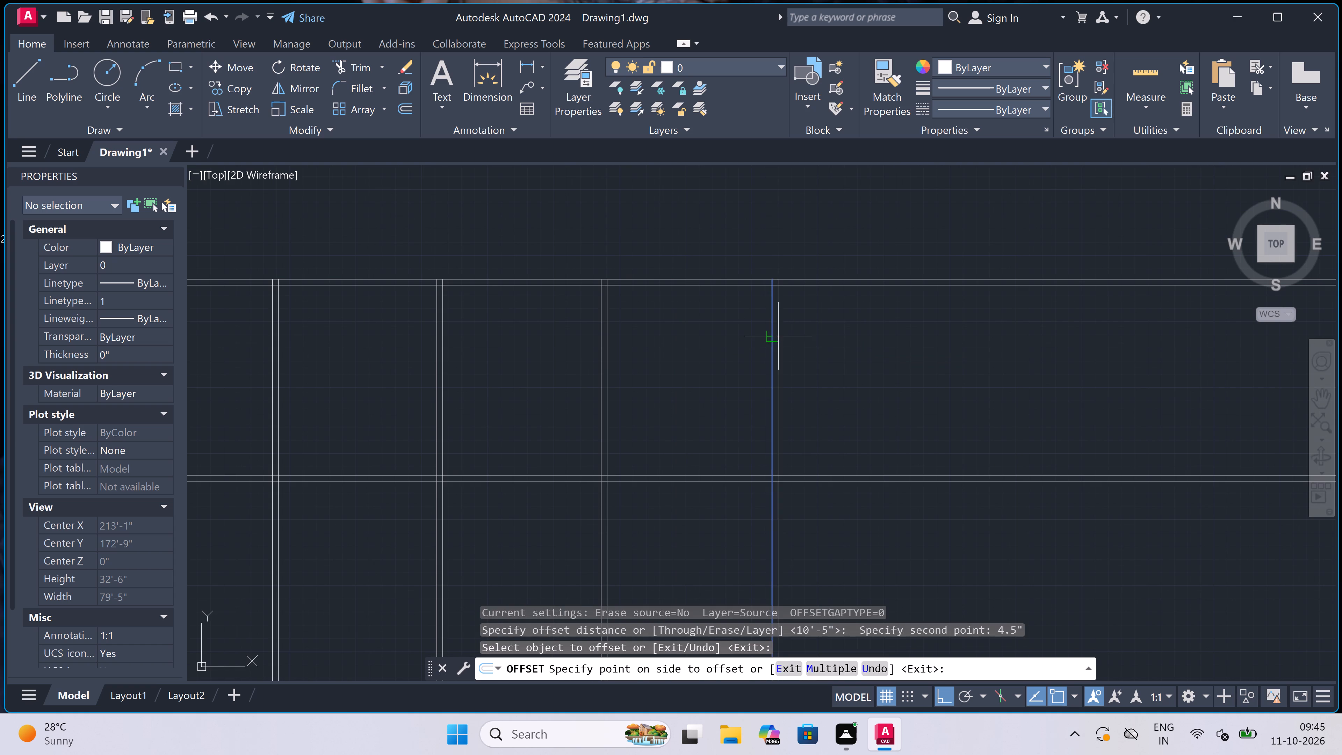
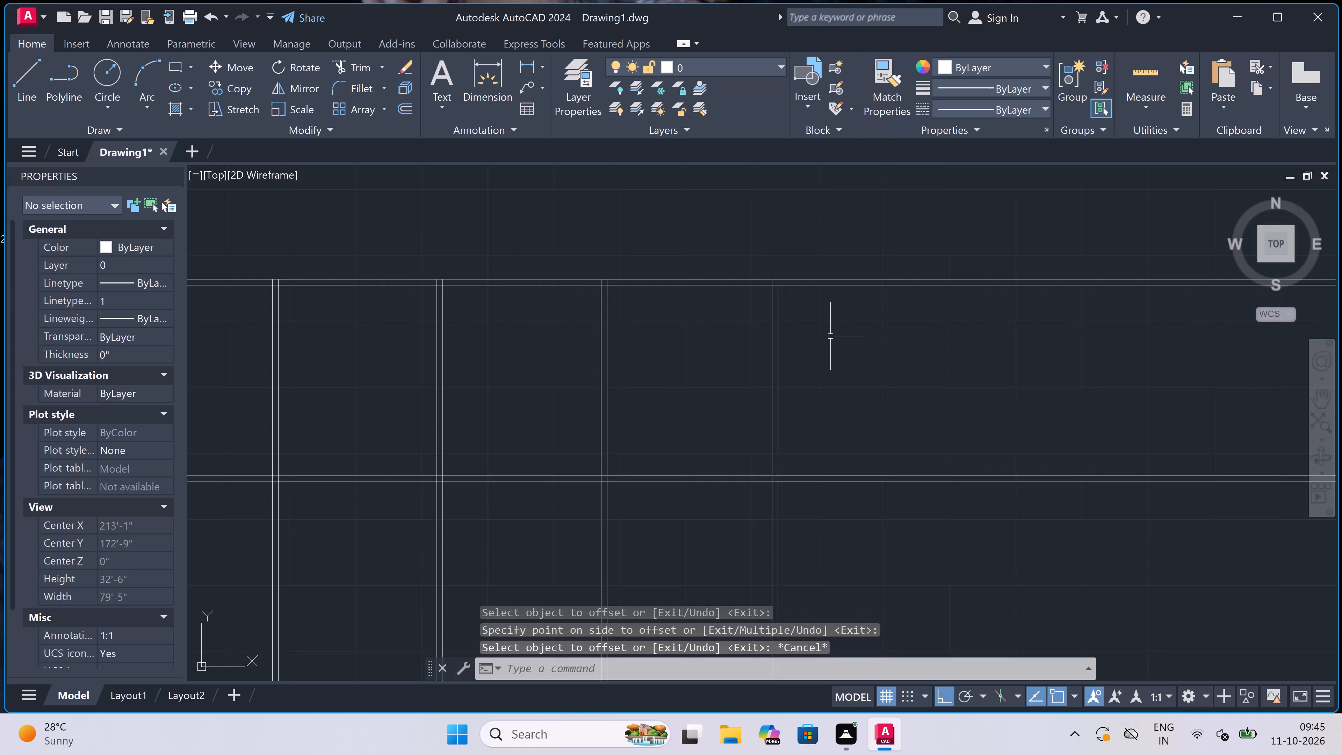
Trim the top and lower wall lines that extend to the right beyond the fourth partition wall.
type("tr")
key("space")
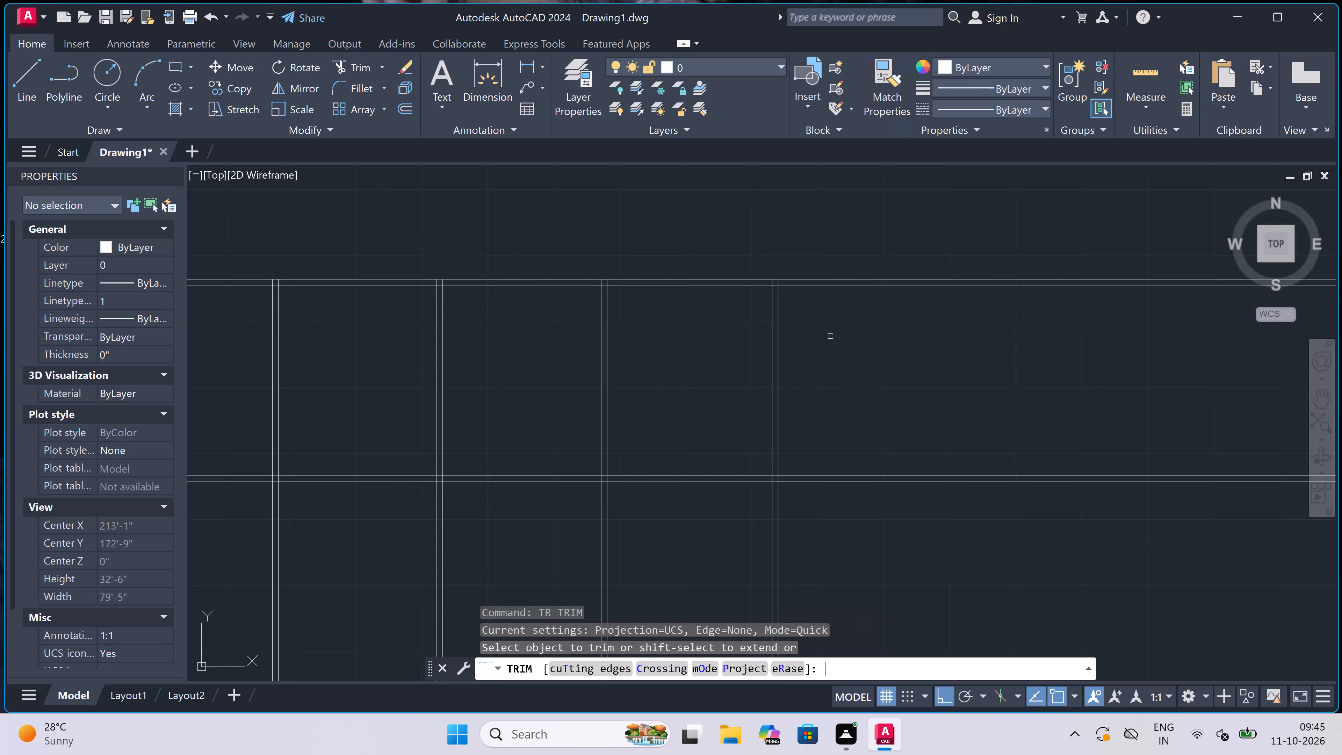
left_click_drag(825, 206, 827, 225)
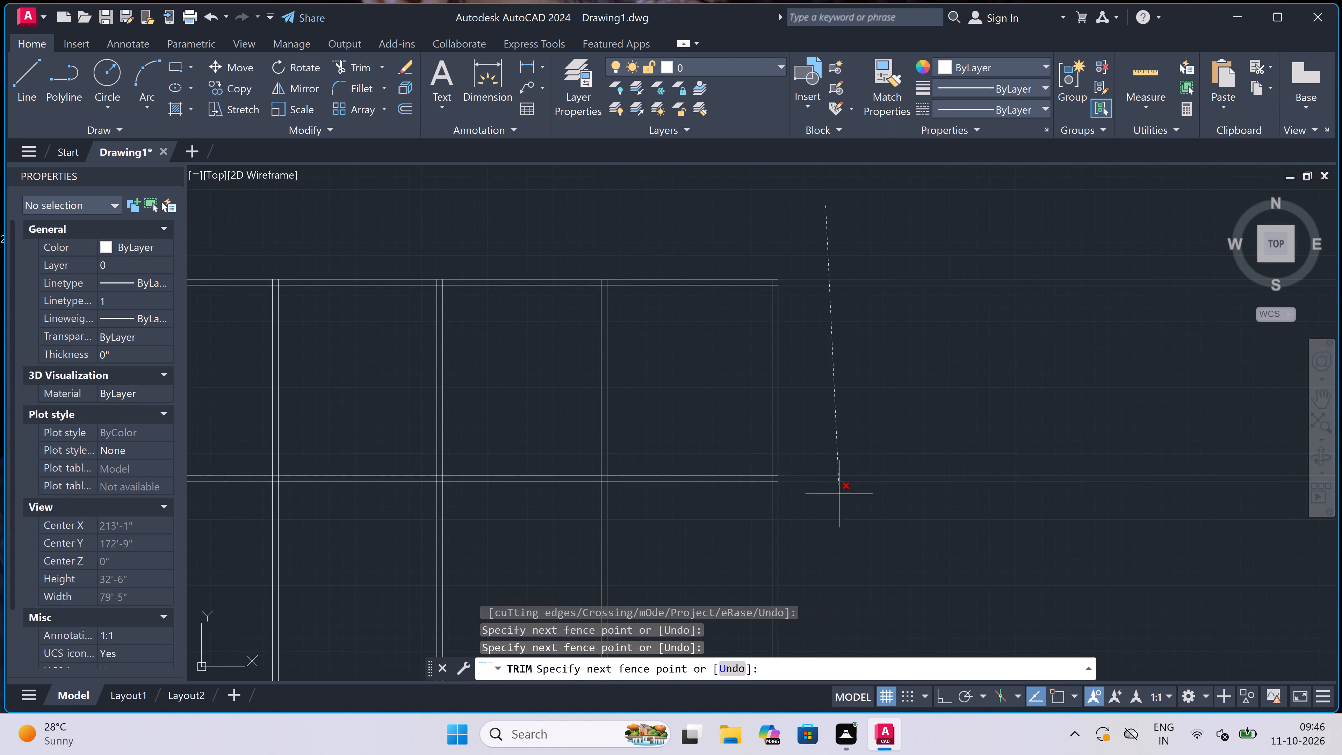
left_click(839, 493)
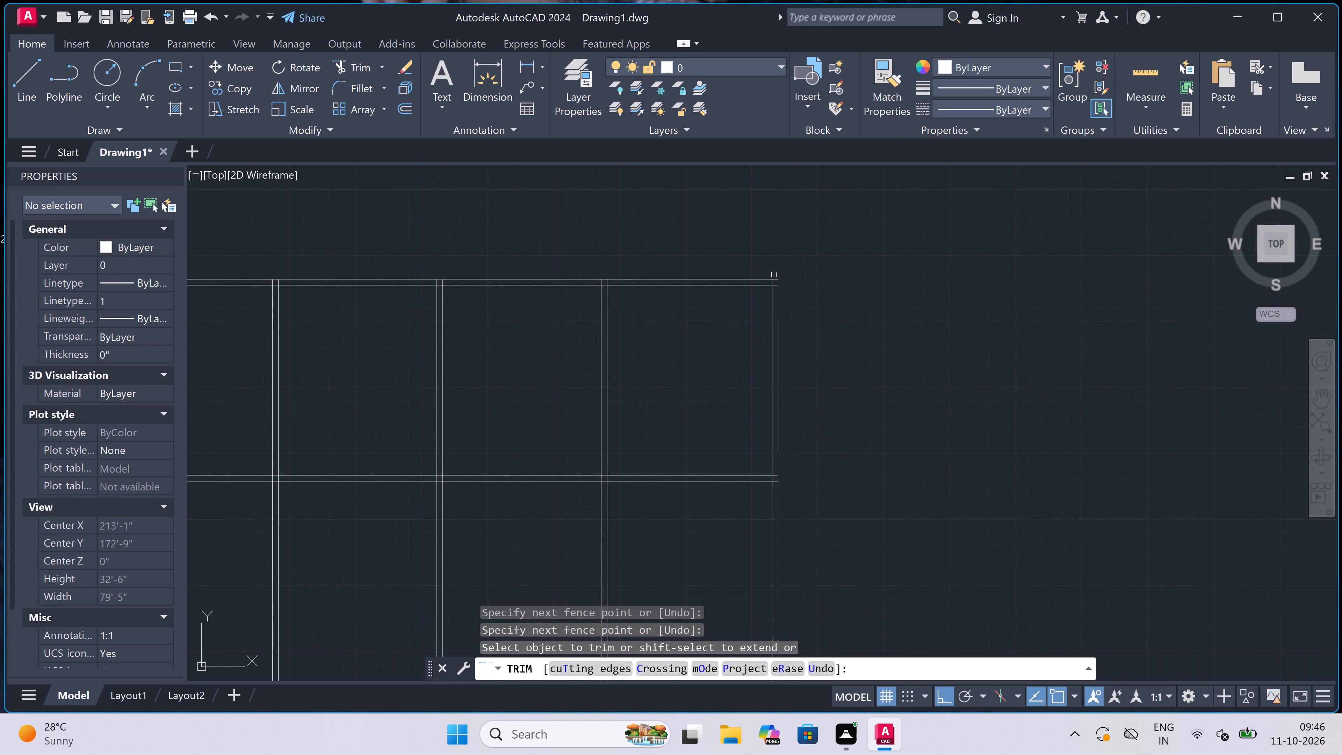
Trim the overlapping inner wall line ends at the plan's upper-right corner to leave a clean corner.
scroll(778, 280, "up", 4)
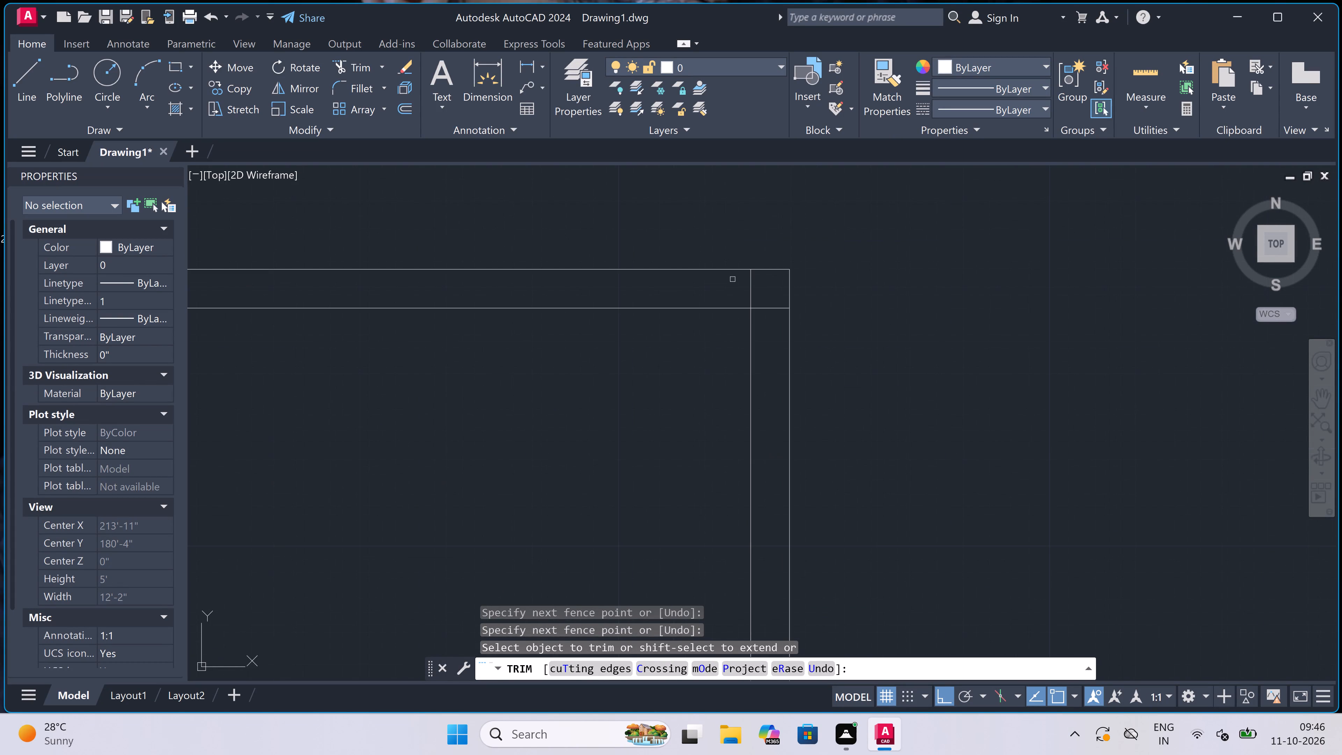
scroll(745, 299, "up", 2)
left_click(742, 290)
left_click(807, 287)
left_click(808, 288)
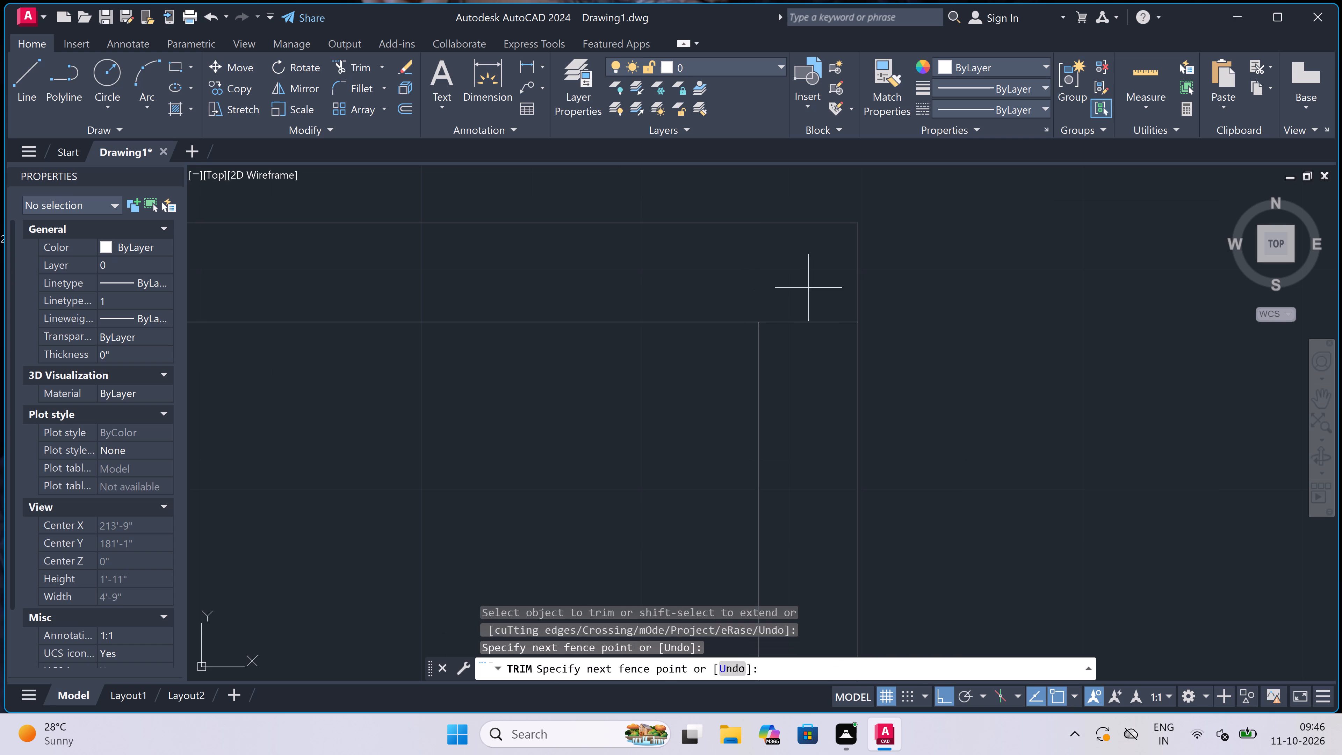
left_click(808, 379)
Trim the crossing lines where the rooms' lower horizontal wall meets the right end wall to open the junction.
scroll(791, 282, "down", 7)
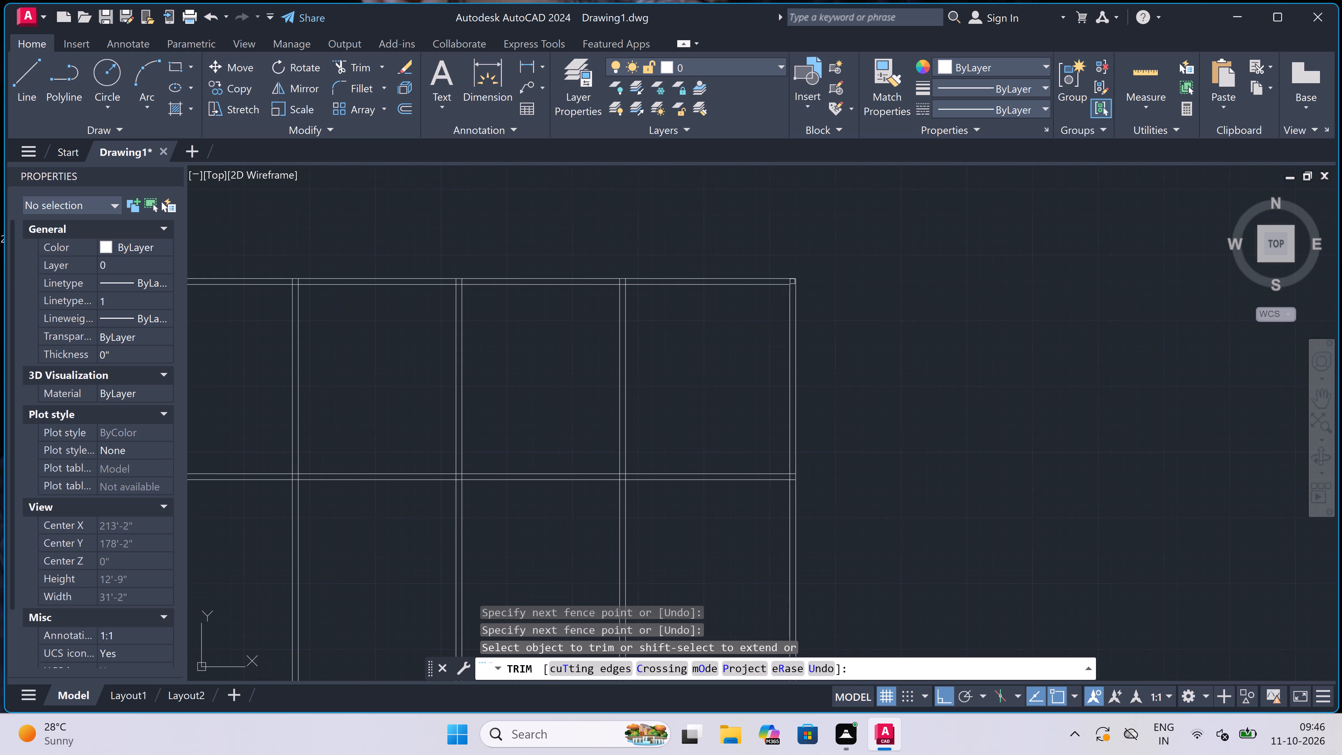
scroll(792, 480, "up", 4)
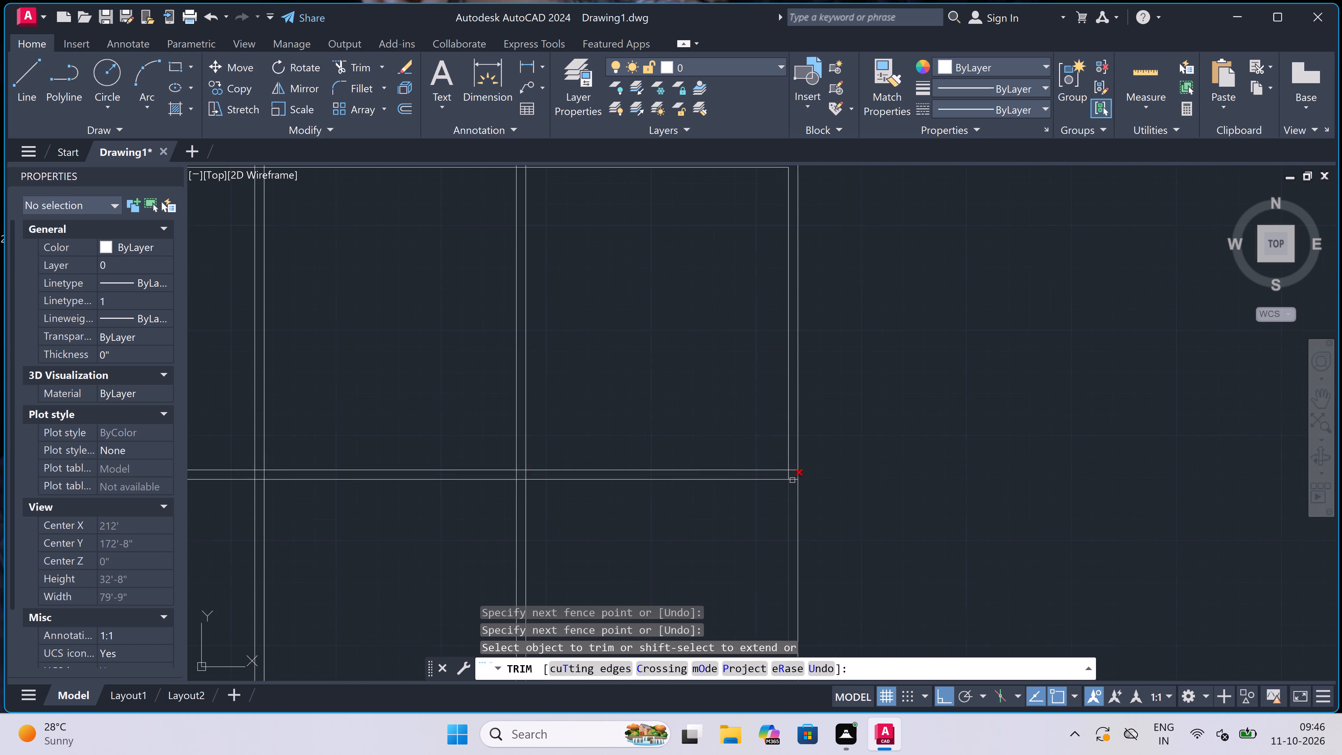
left_click(802, 415)
left_click(806, 497)
scroll(784, 437, "up", 2)
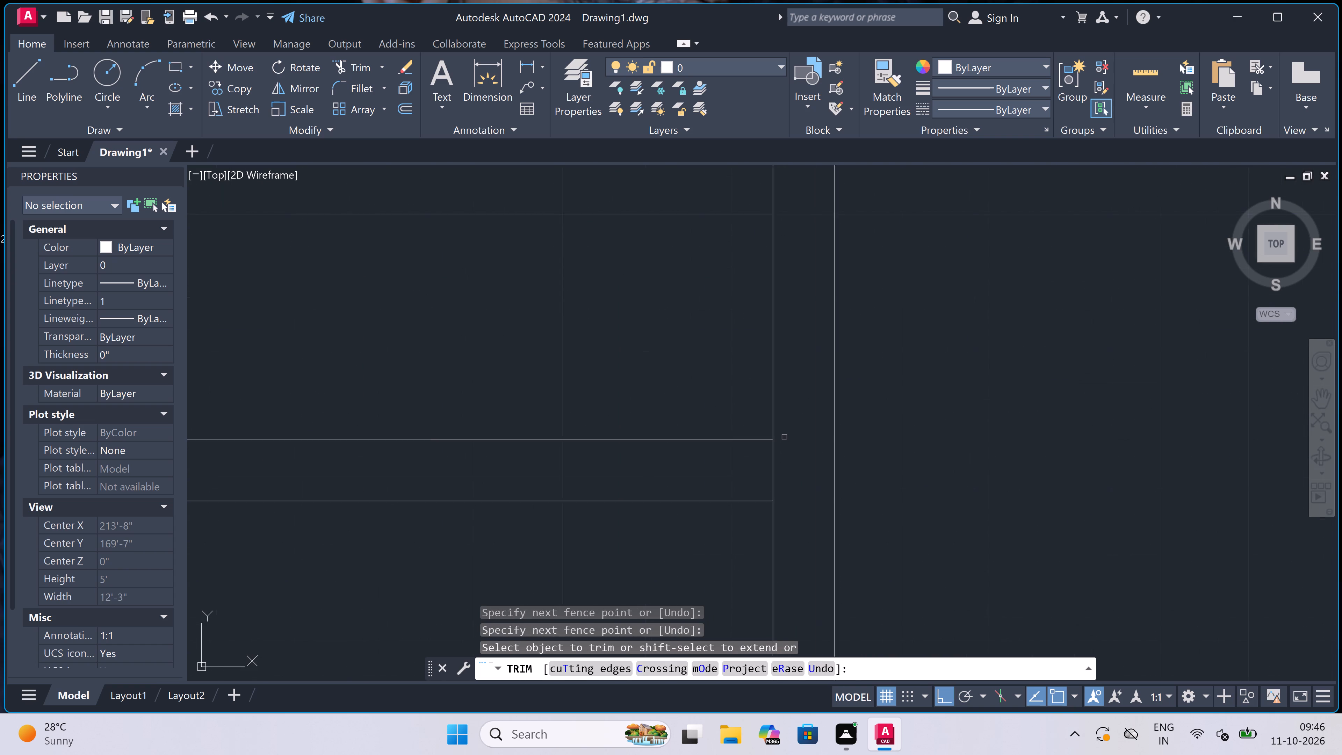
scroll(784, 437, "up", 1)
left_click(777, 474)
left_click(627, 491)
At the third partition's crossing with the lower horizontal wall, trim the partition lines inside the wall and the wall's upper line across the partition.
scroll(755, 452, "down", 6)
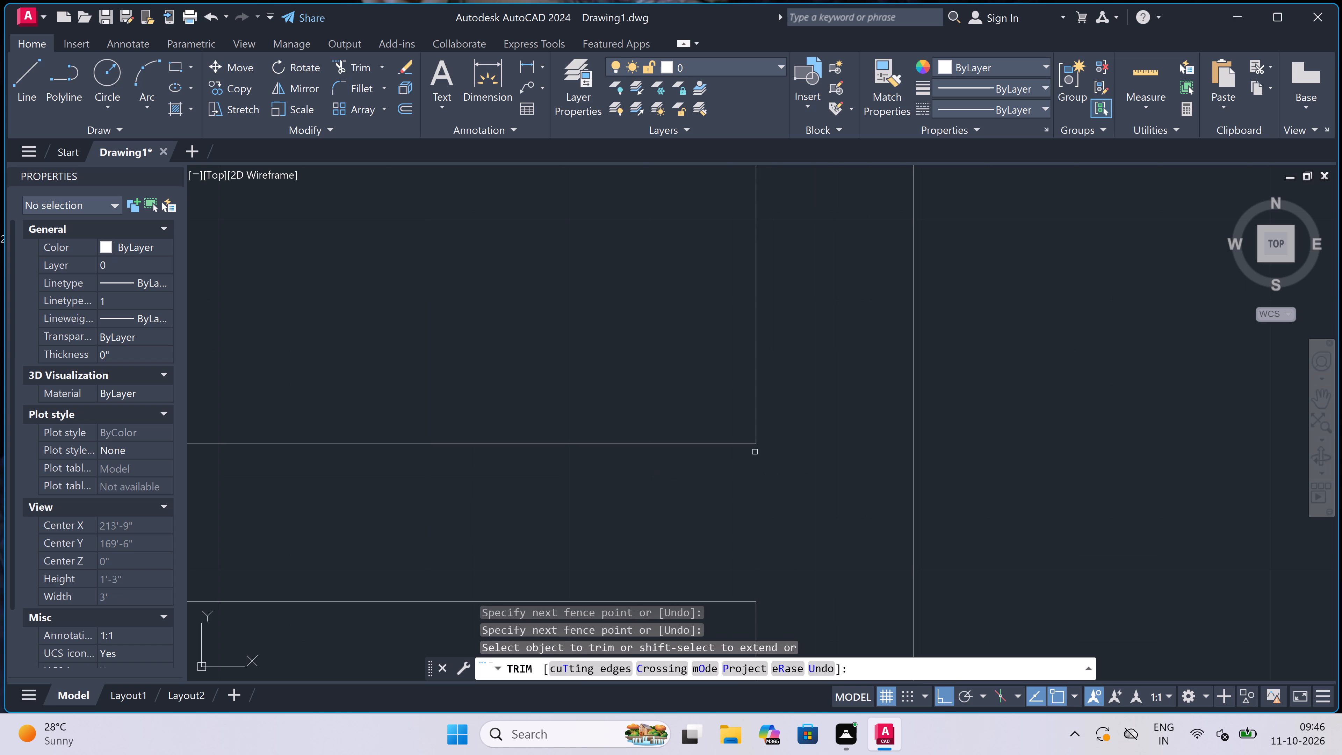
scroll(755, 452, "down", 4)
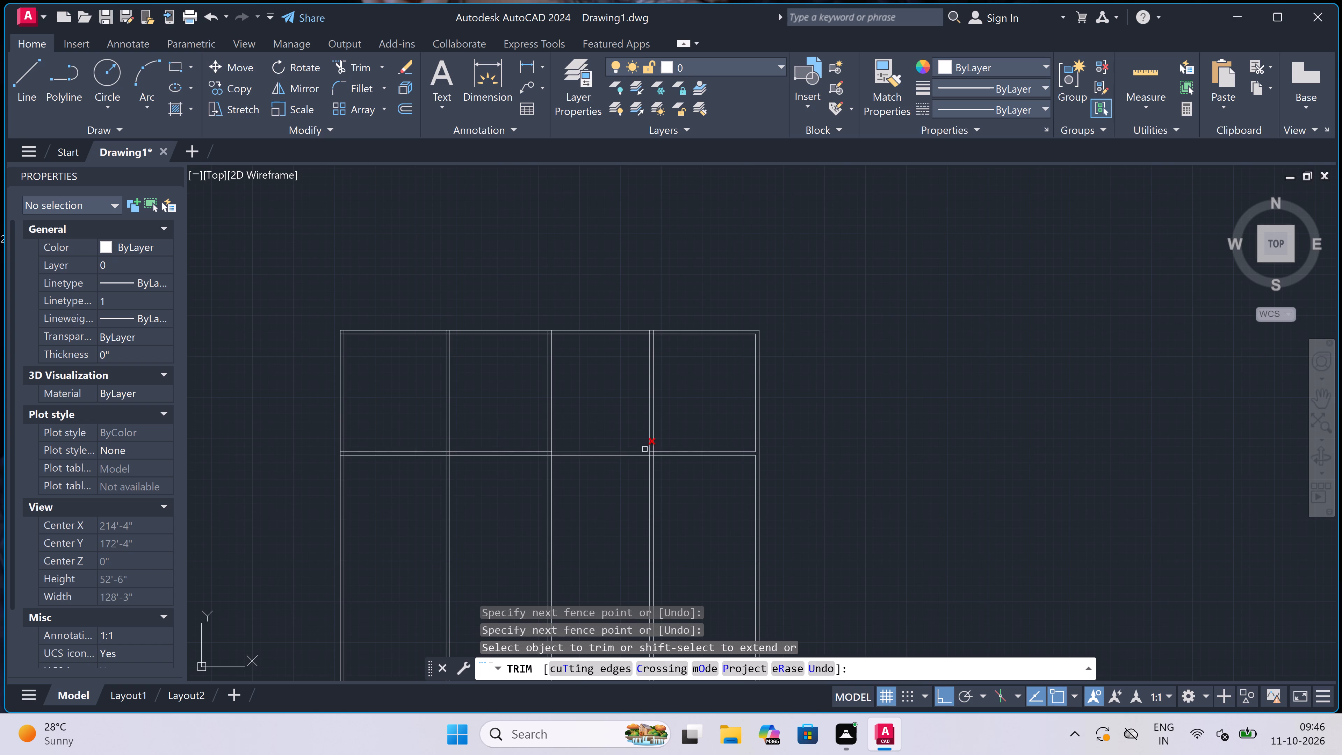
scroll(642, 452, "up", 4)
scroll(720, 472, "up", 3)
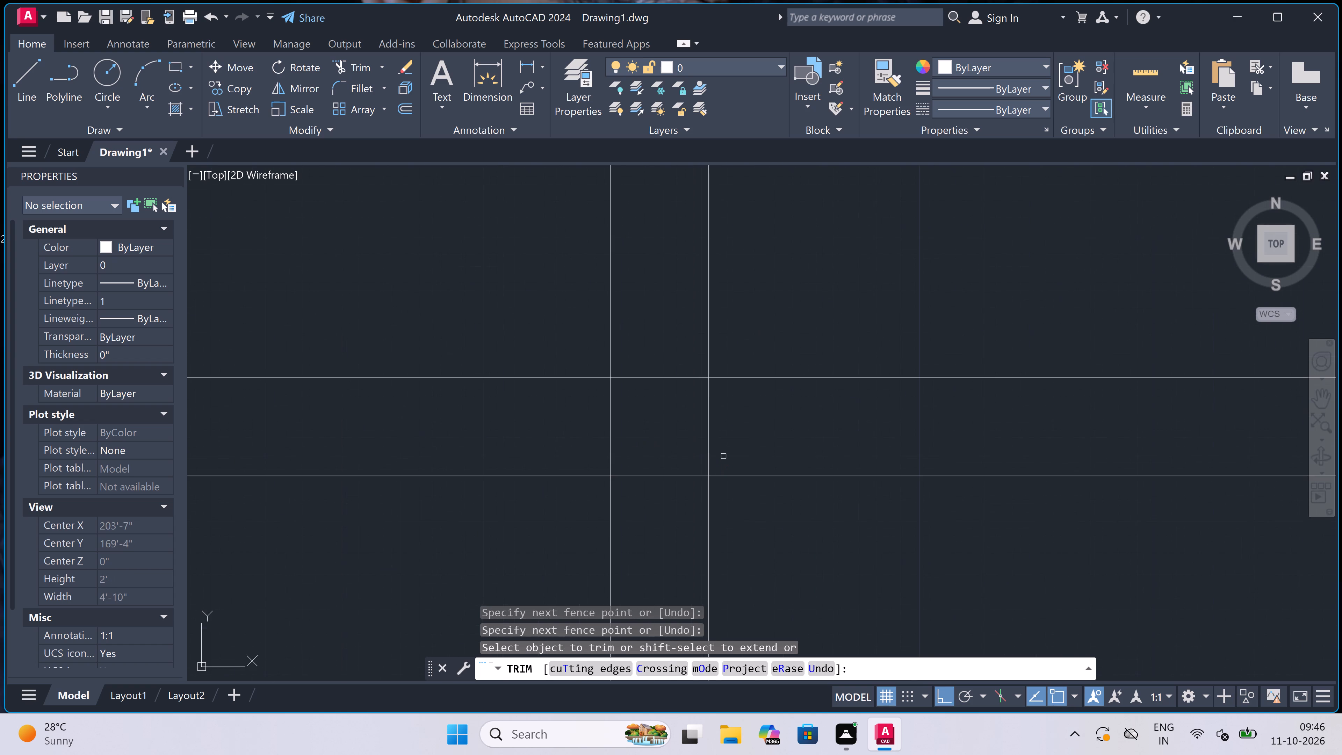
left_click(729, 440)
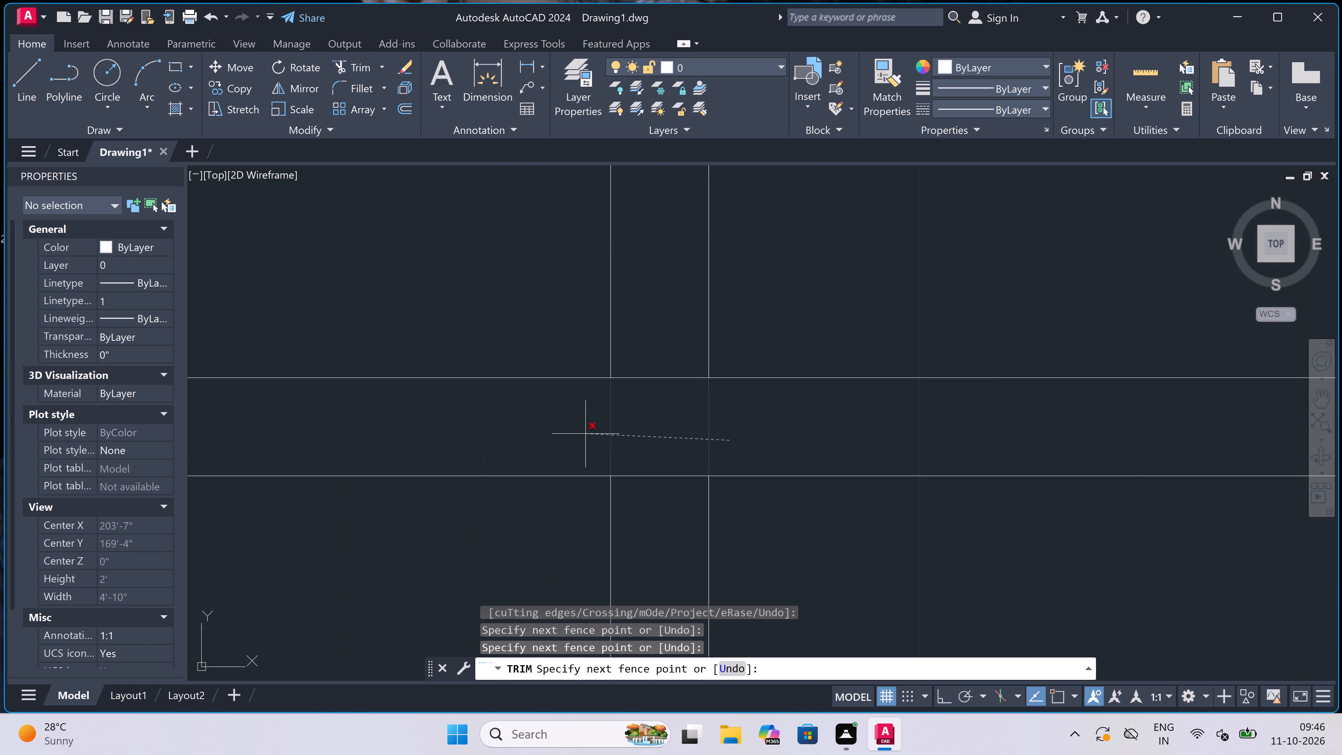
left_click(576, 434)
left_click(652, 338)
left_click(652, 436)
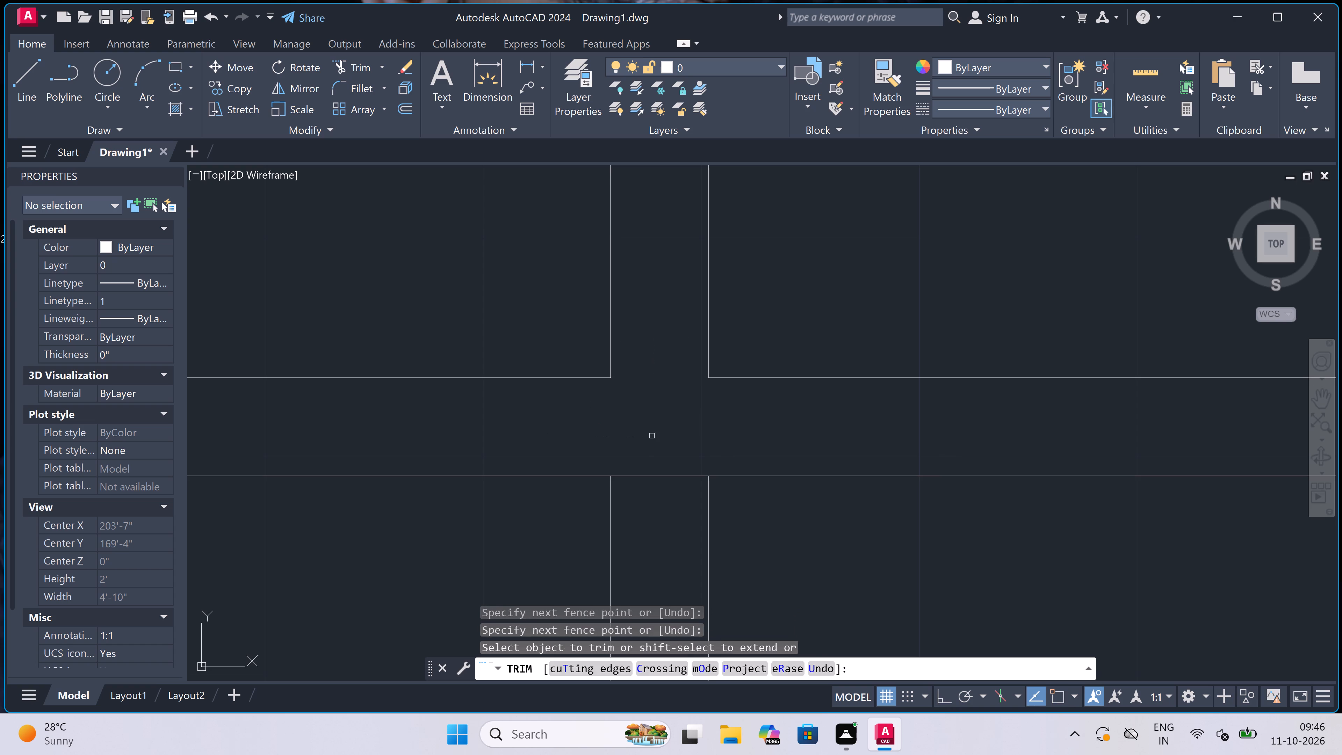
Trim away both lines of the third partition below the lower horizontal wall.
scroll(660, 382, "down", 4)
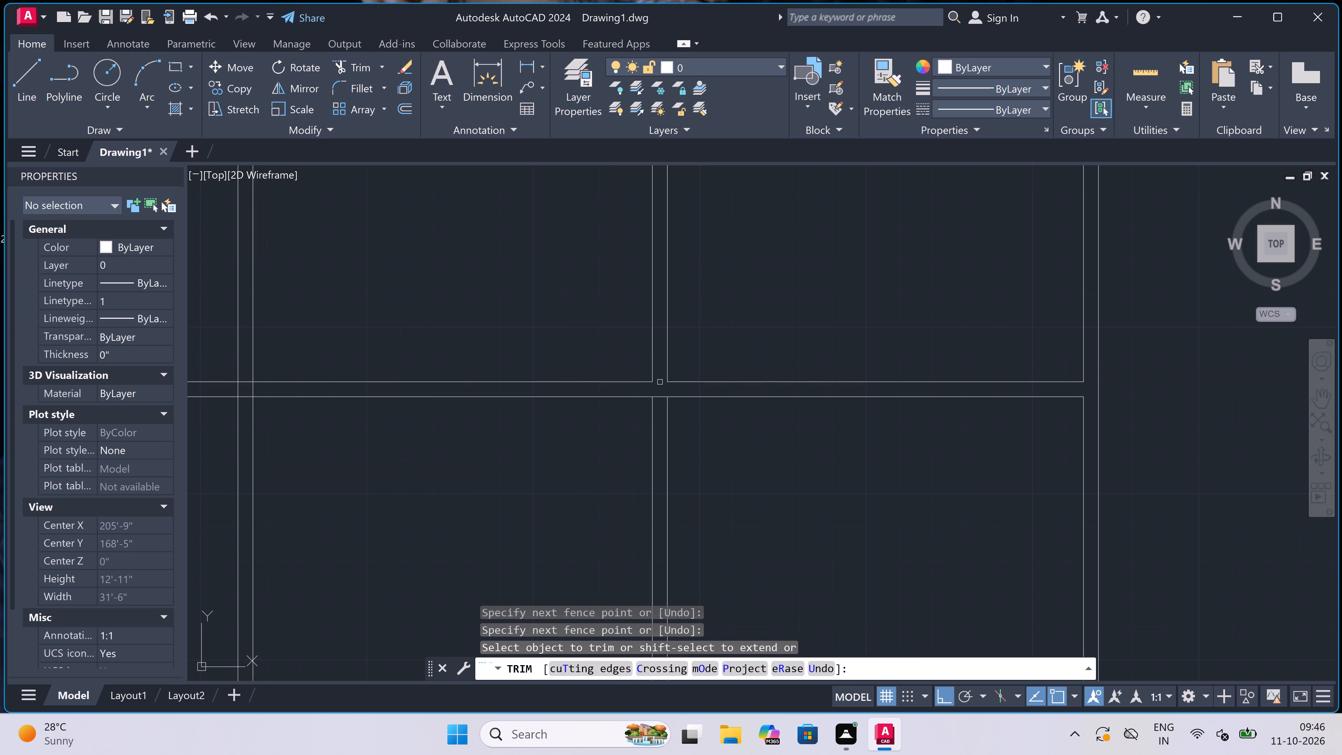
scroll(660, 382, "down", 1)
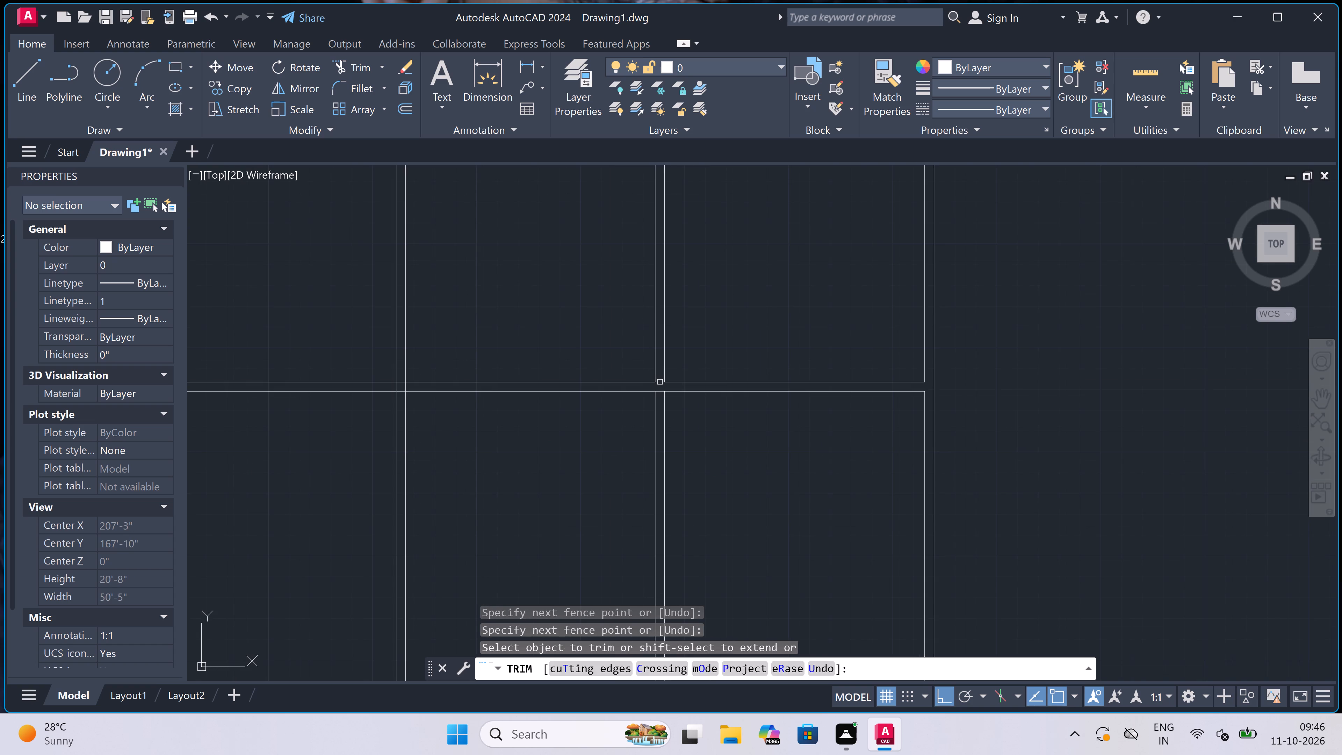
left_click(697, 443)
left_click(545, 443)
Trim all four overlapping line segments where the second partition crosses the lower horizontal wall, leaving an open cross junction.
scroll(727, 437, "down", 4)
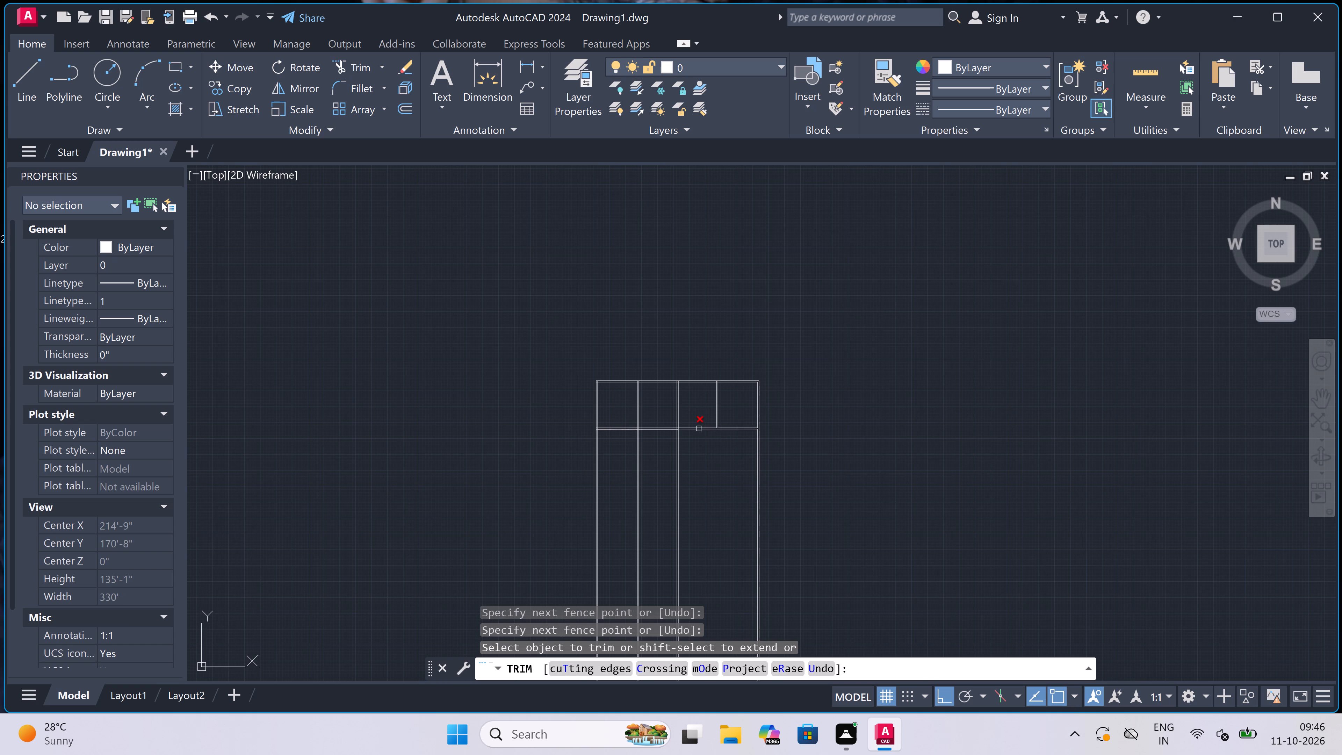
scroll(679, 431, "up", 3)
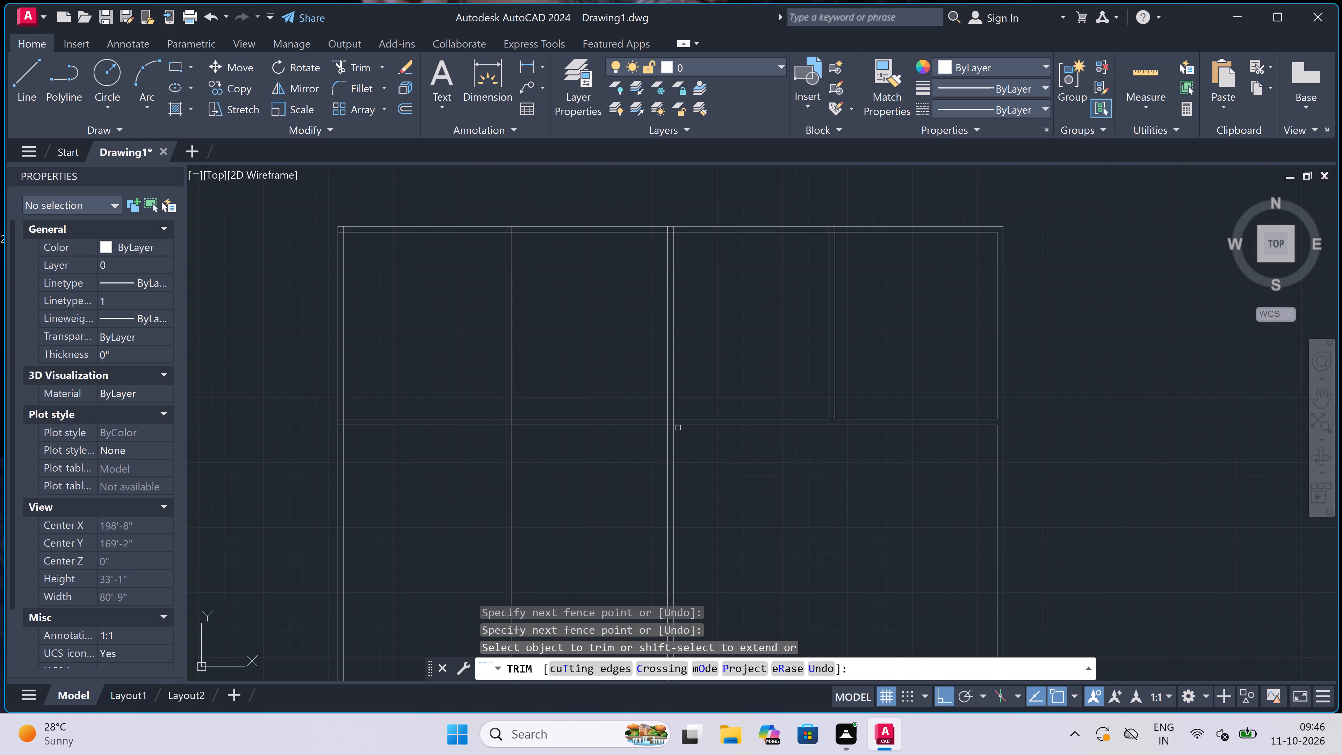
scroll(678, 428, "up", 3)
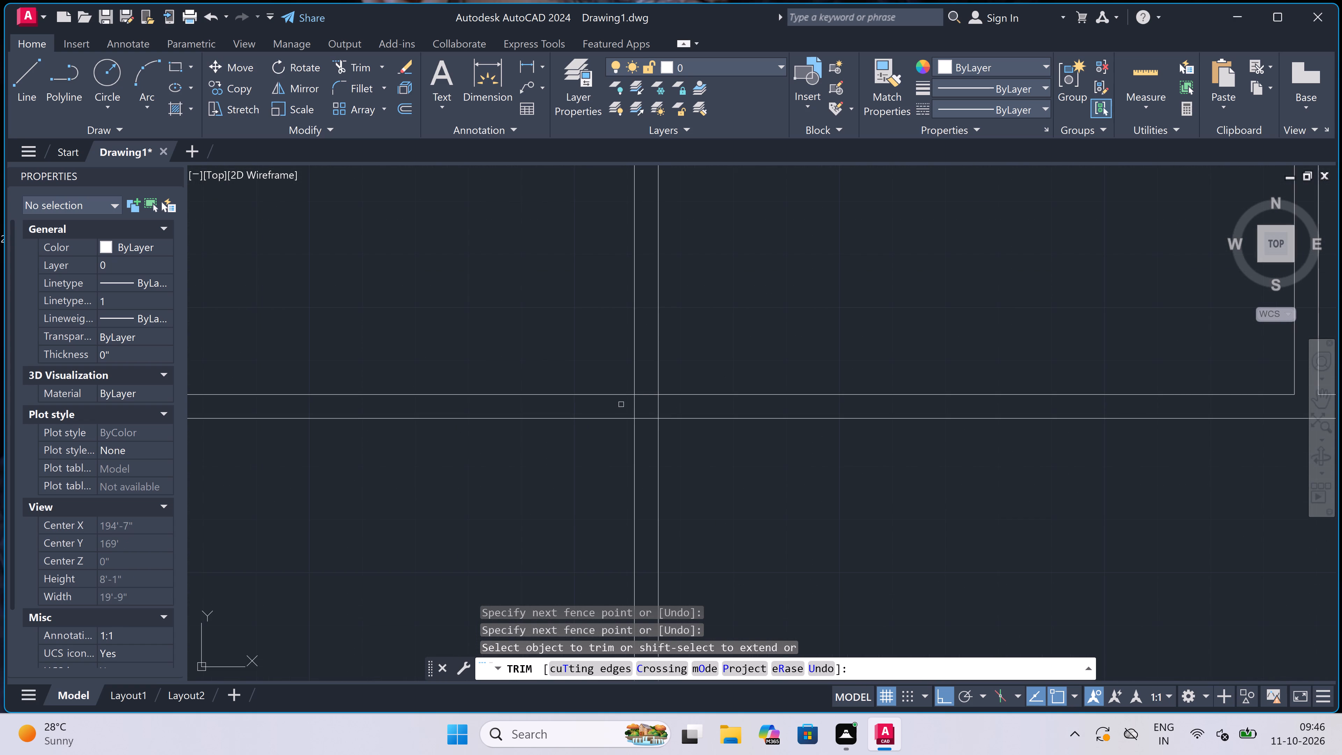
scroll(621, 404, "up", 1)
left_click(620, 404)
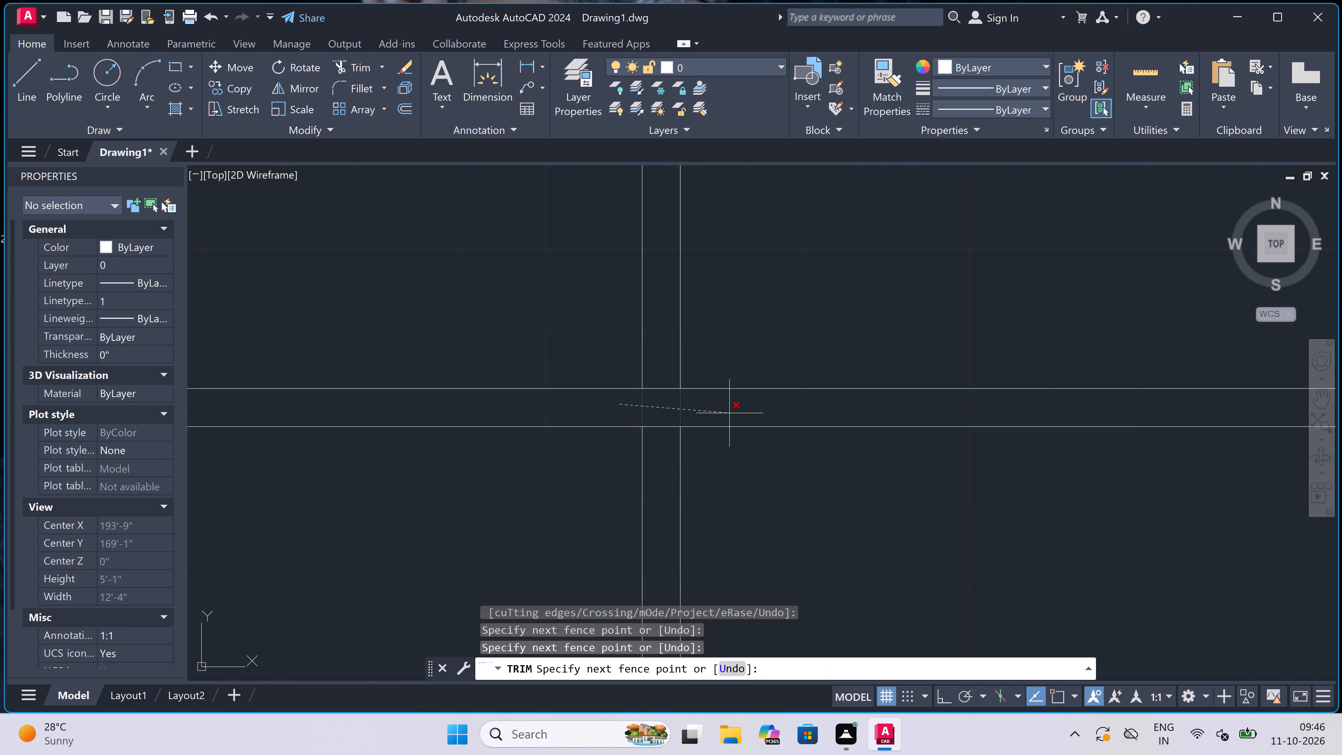
left_click(729, 413)
left_click(661, 355)
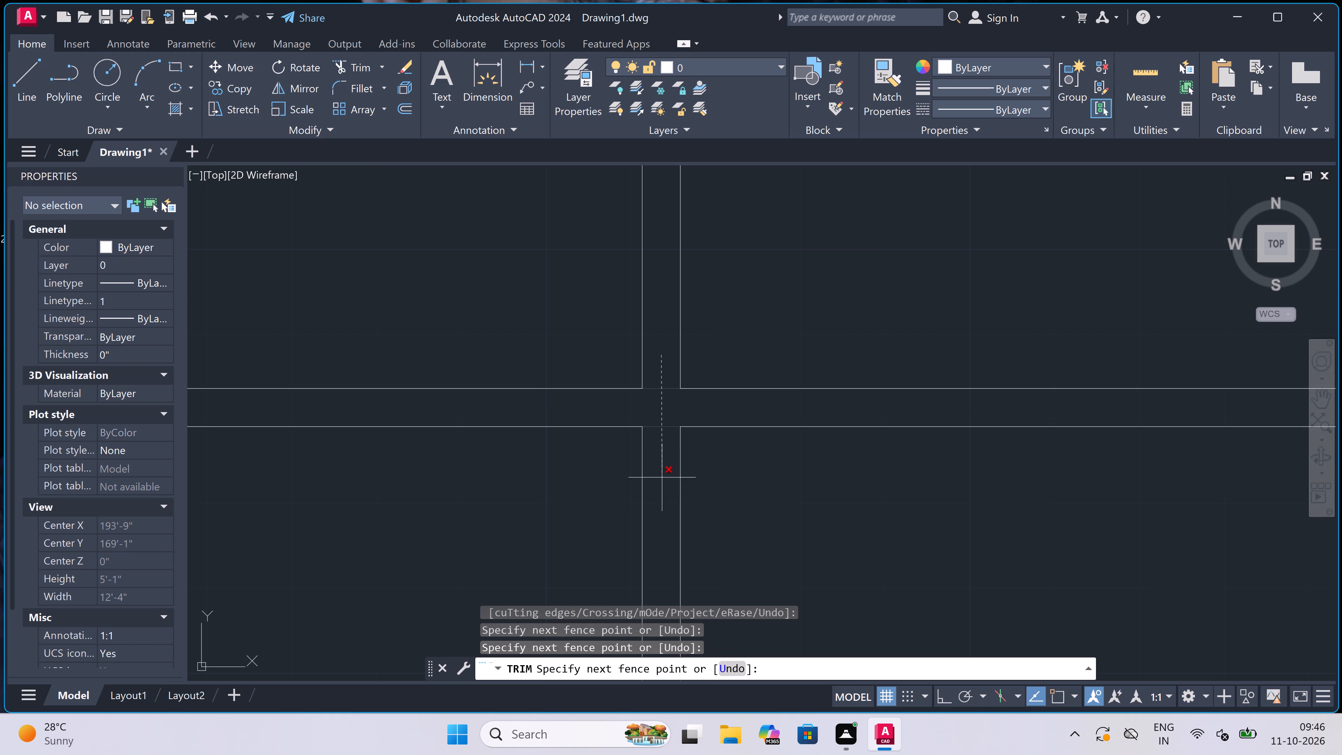
left_click(662, 477)
Trim the first partition's two lines inside the lower horizontal wall.
scroll(676, 380, "down", 6)
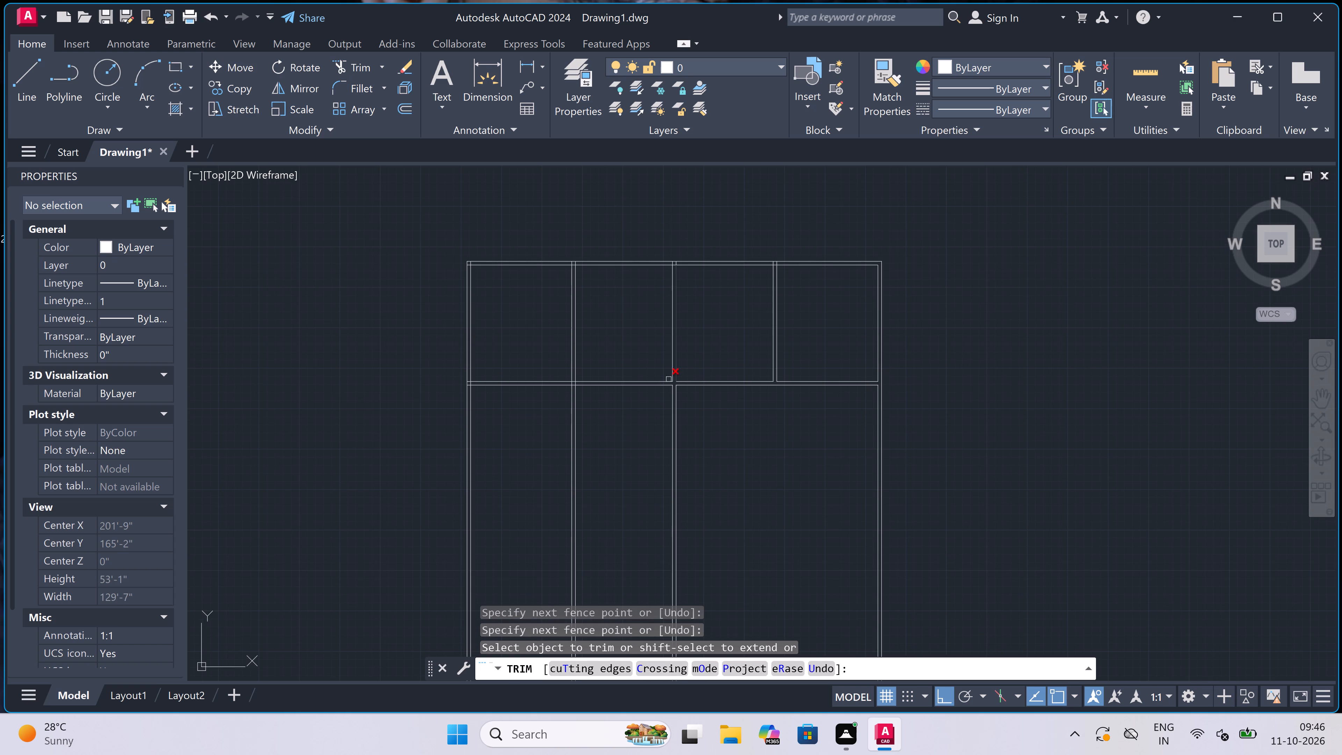
scroll(562, 381, "up", 4)
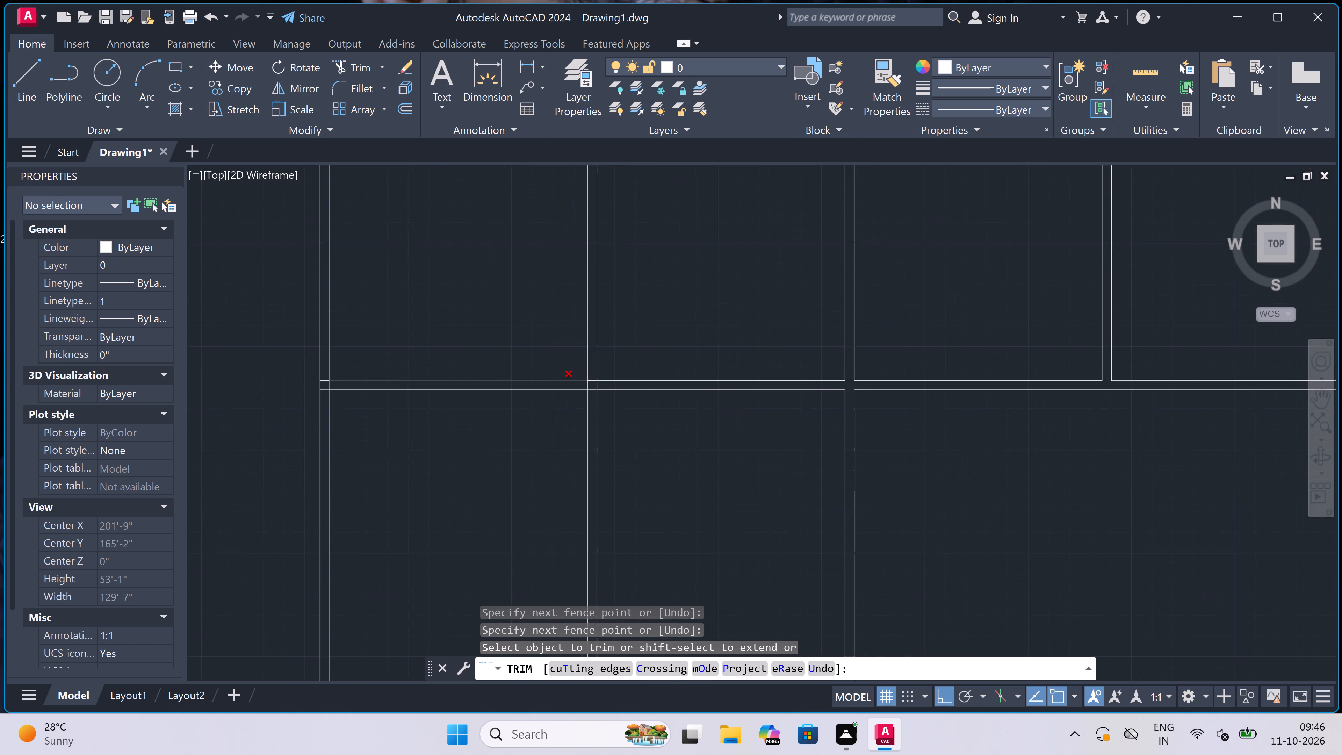
scroll(562, 382, "up", 1)
scroll(722, 395, "up", 1)
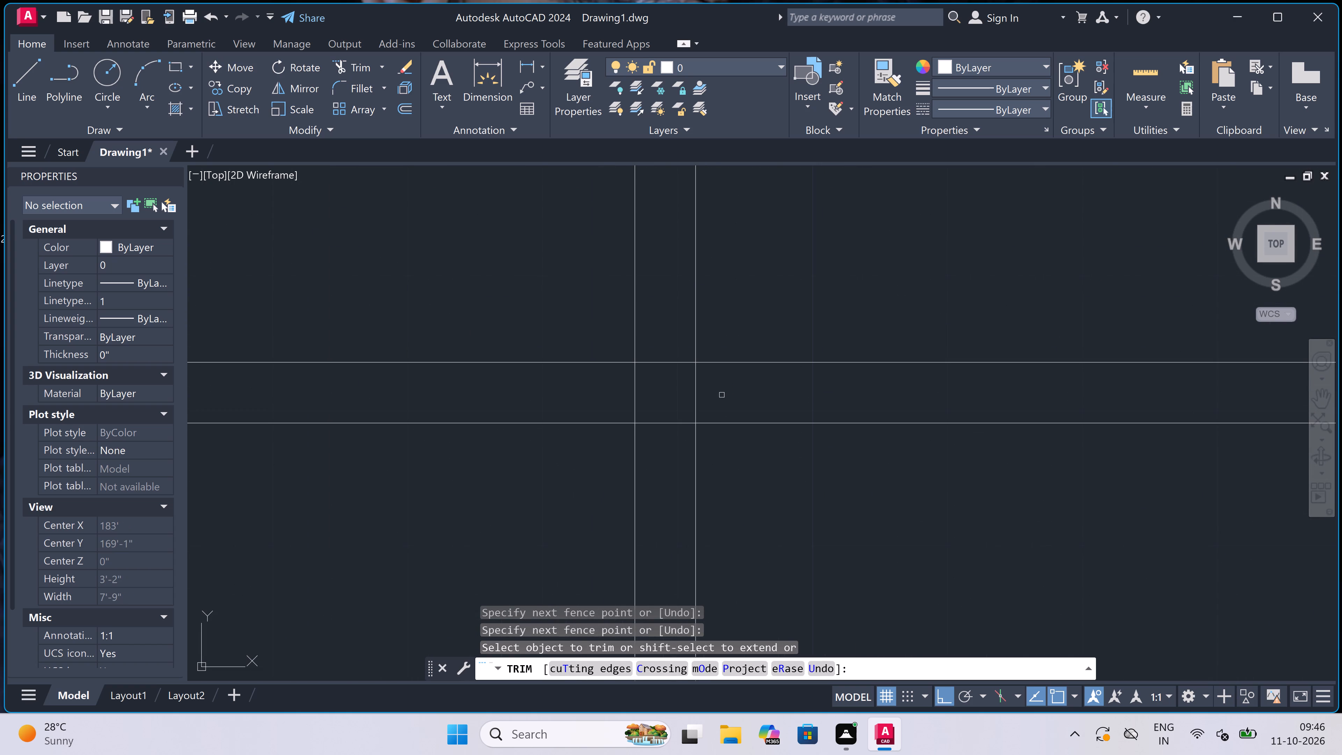
left_click(723, 392)
left_click(593, 379)
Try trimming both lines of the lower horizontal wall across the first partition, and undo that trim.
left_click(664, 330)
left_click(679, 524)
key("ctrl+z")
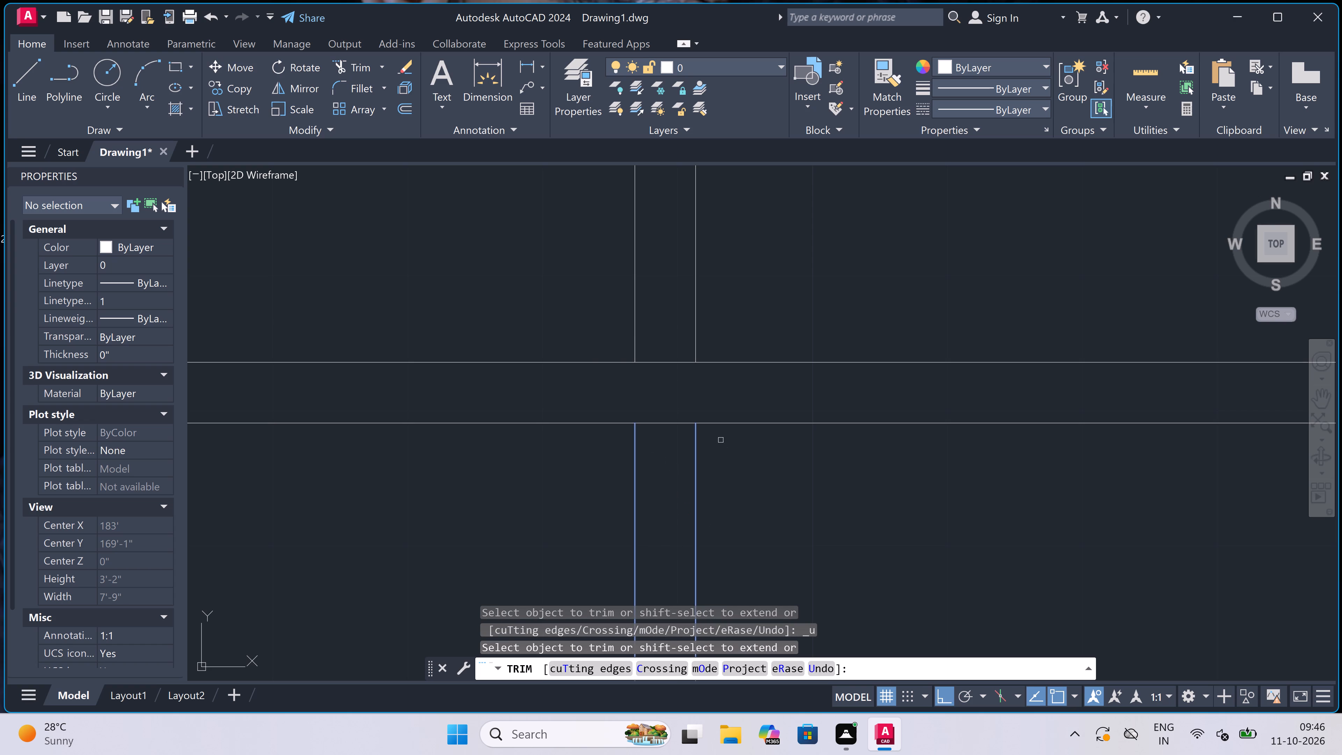
Trim only the lower horizontal wall's upper line across the first partition and remove that partition's lines below the wall.
left_click(656, 317)
left_click(651, 410)
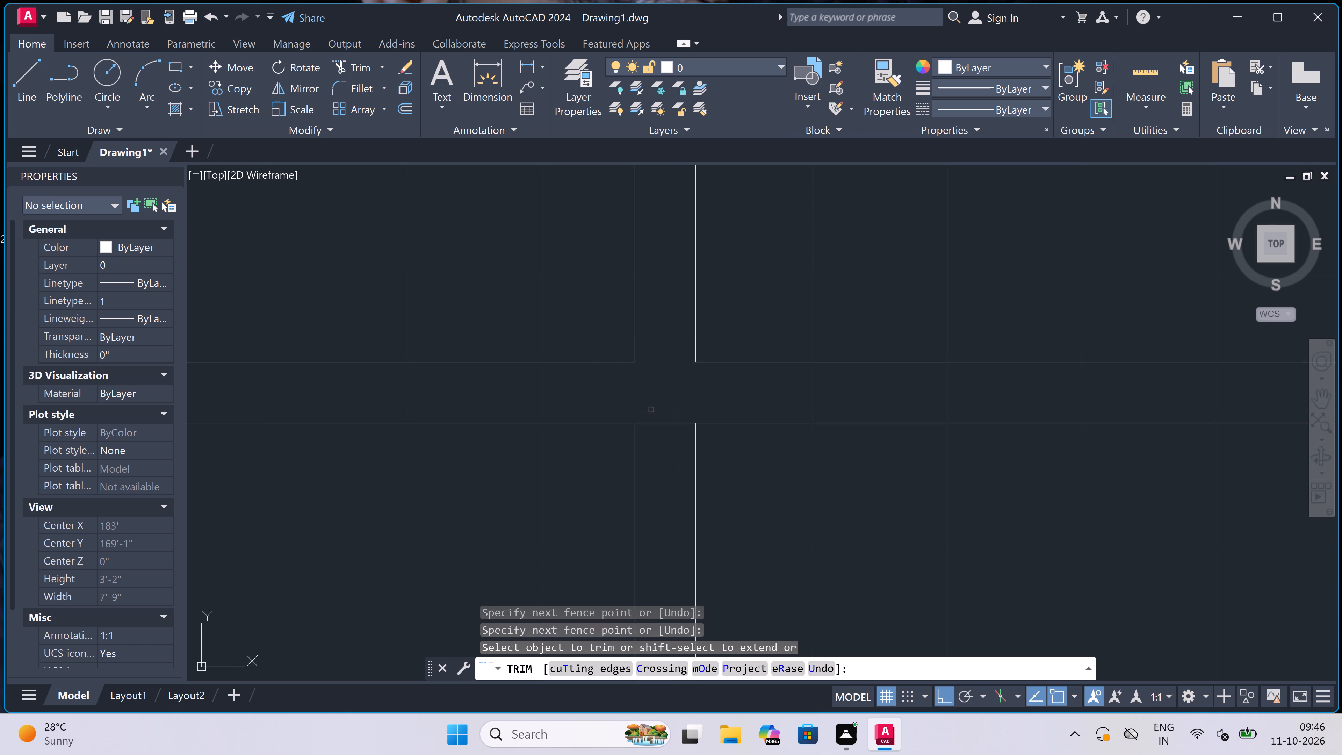
scroll(656, 388, "down", 6)
left_click(684, 444)
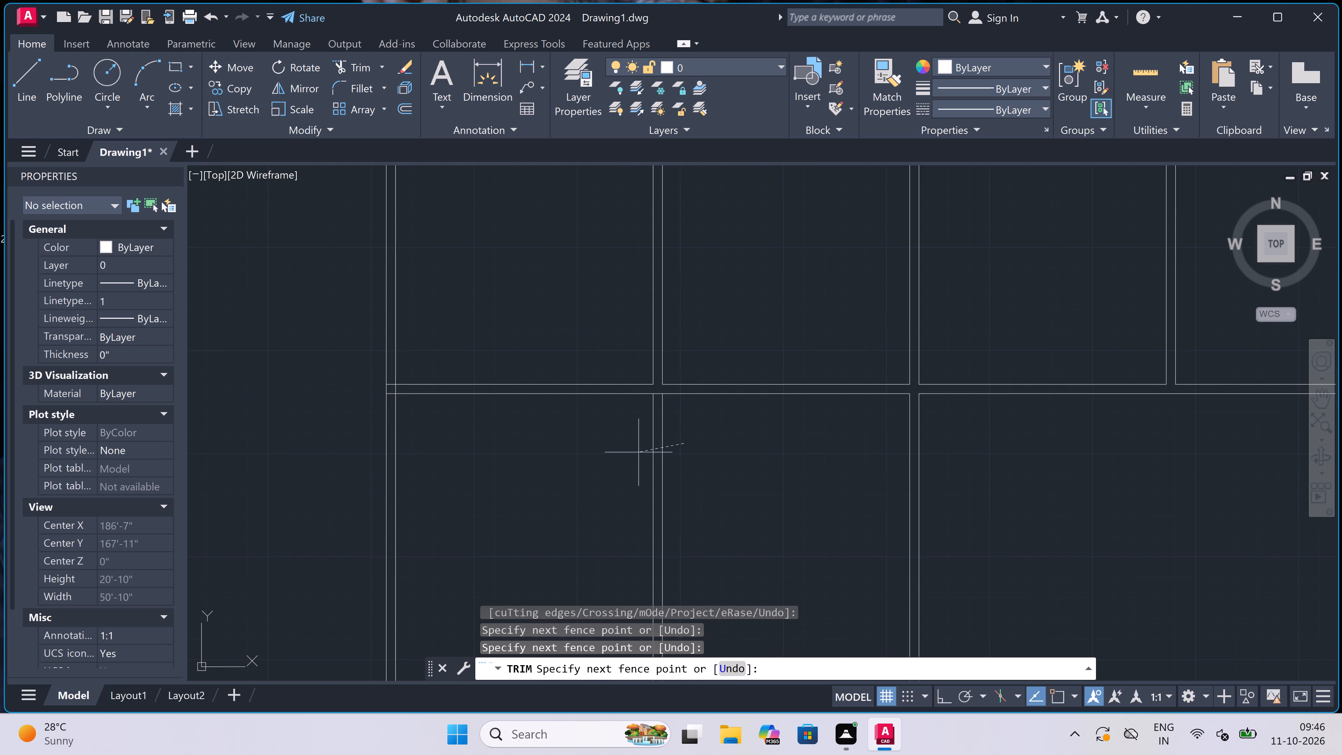
left_click(606, 456)
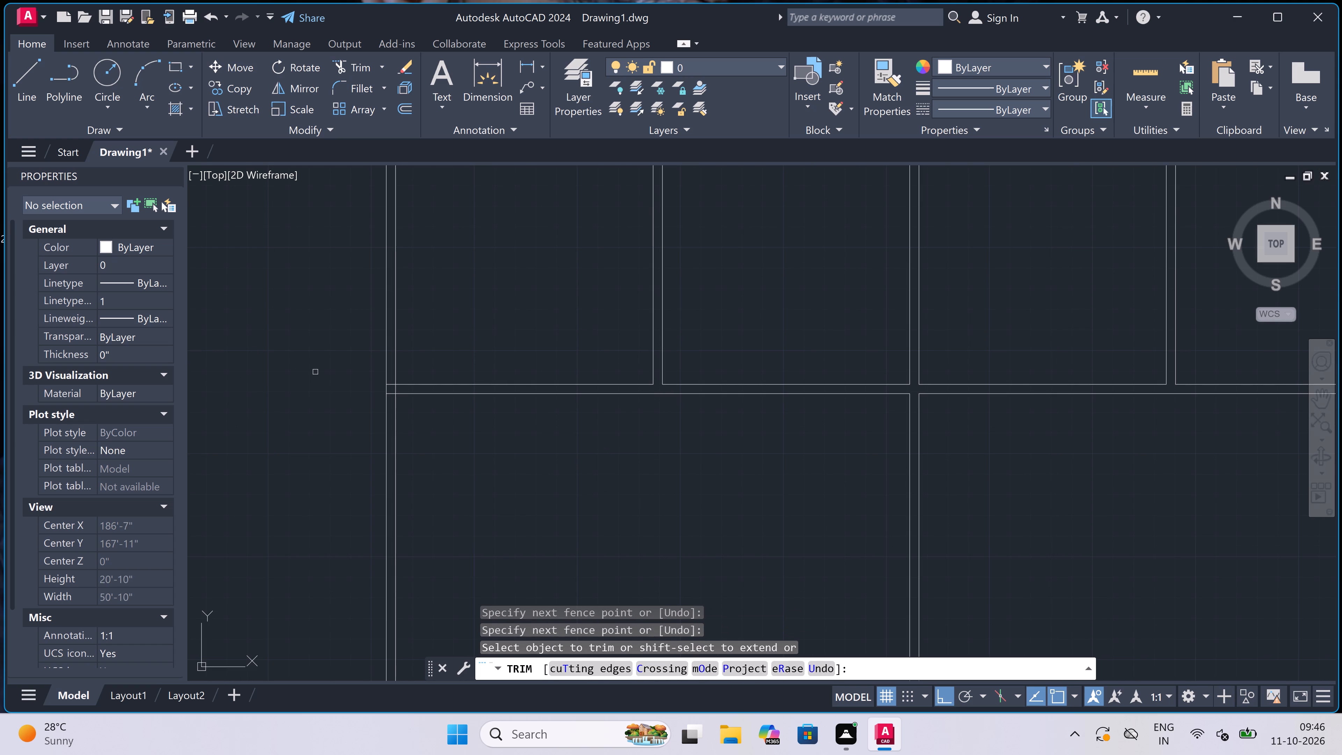
Trim the crossing lines where the lower horizontal wall meets the left end wall to open the junction.
scroll(394, 389, "up", 4)
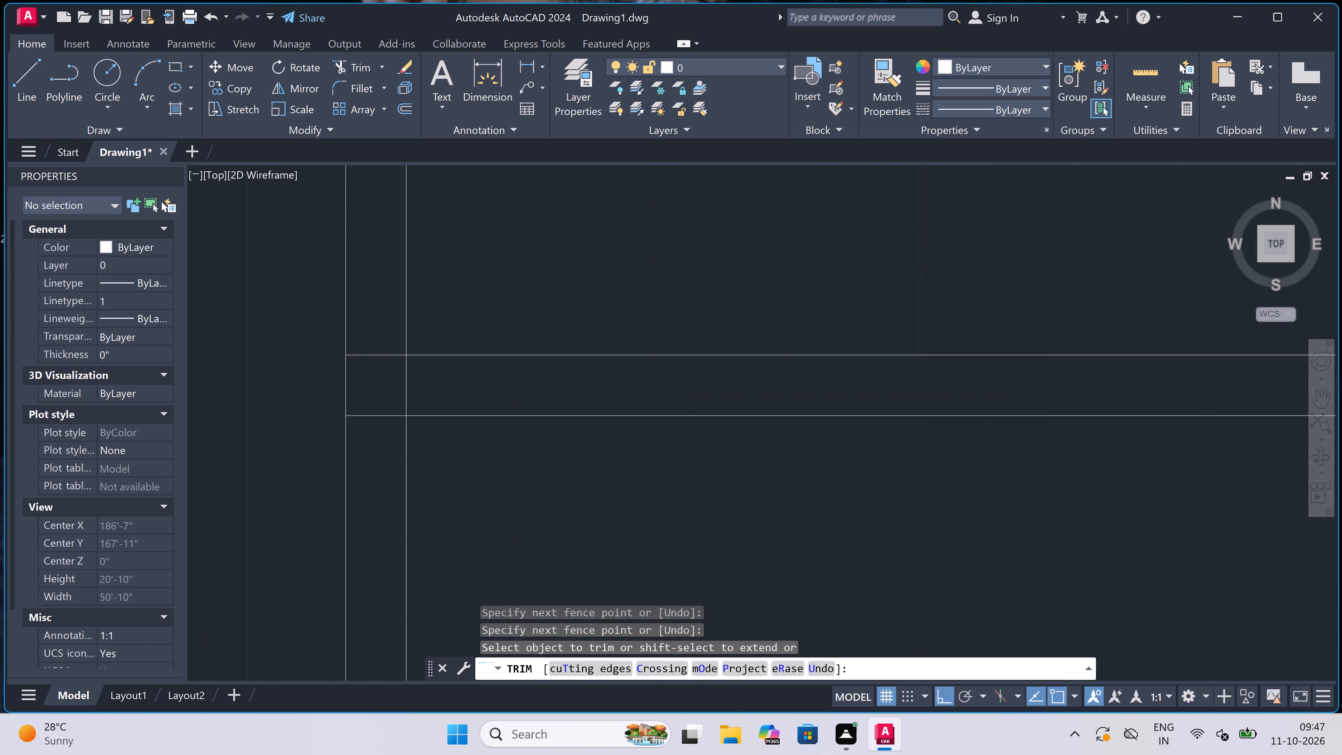
left_click(376, 302)
left_click_drag(371, 552, 371, 549)
scroll(397, 416, "up", 2)
left_click(363, 384)
left_click(504, 325)
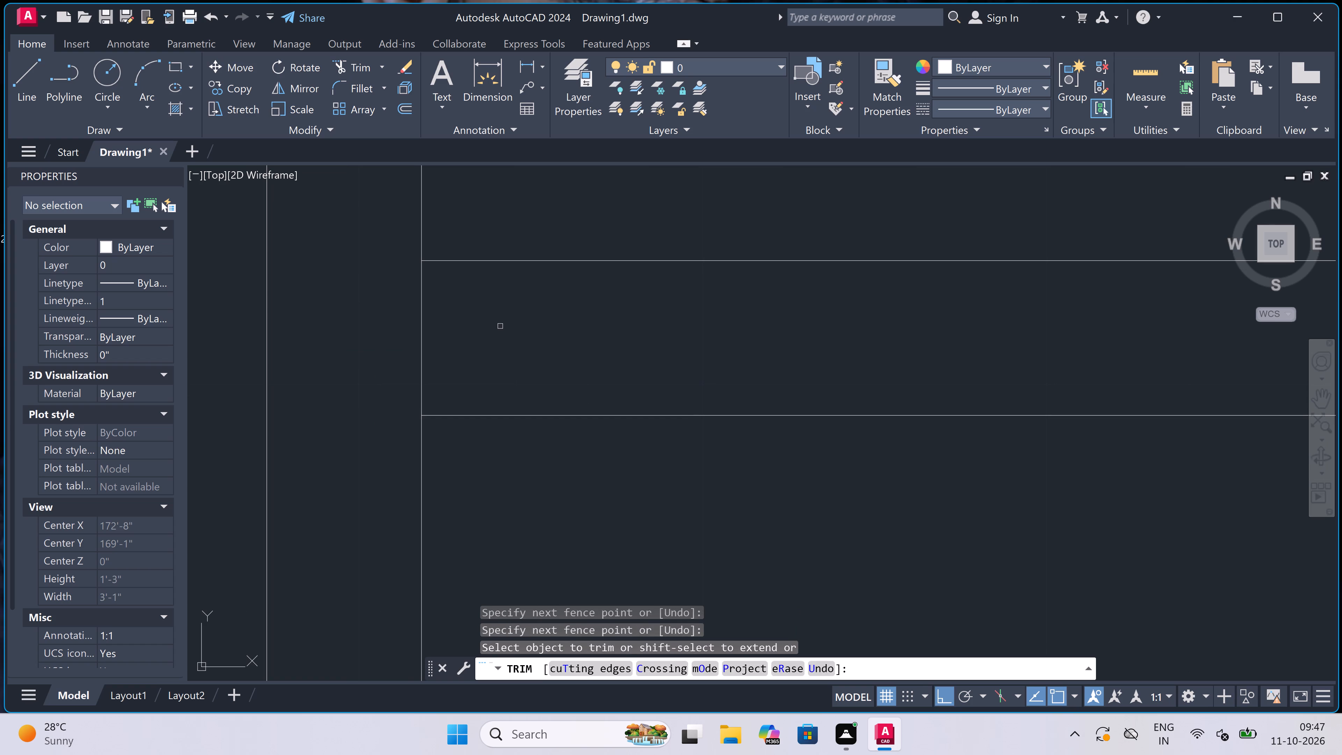
left_click(366, 373)
Trim the overlapping inner lines at the plan's upper-left outer corner so the two walls join cleanly.
scroll(379, 368, "down", 10)
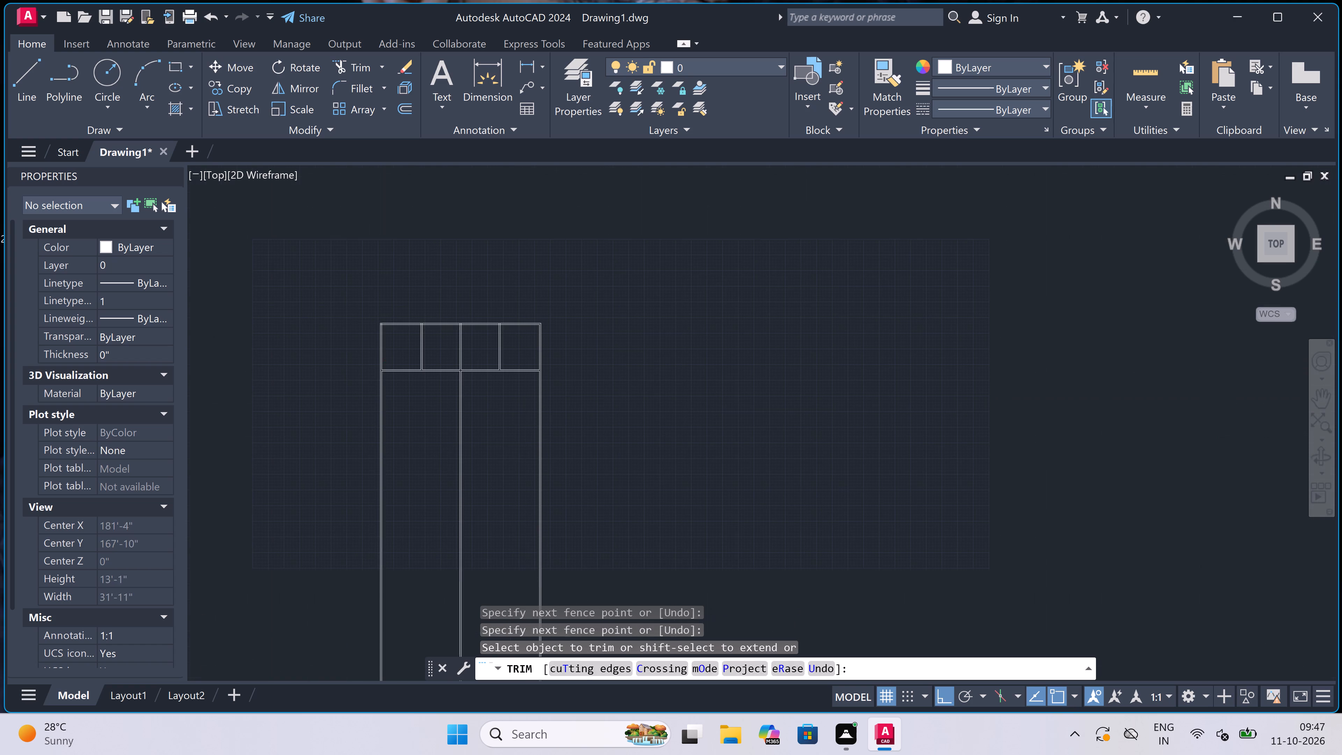
scroll(370, 320, "up", 5)
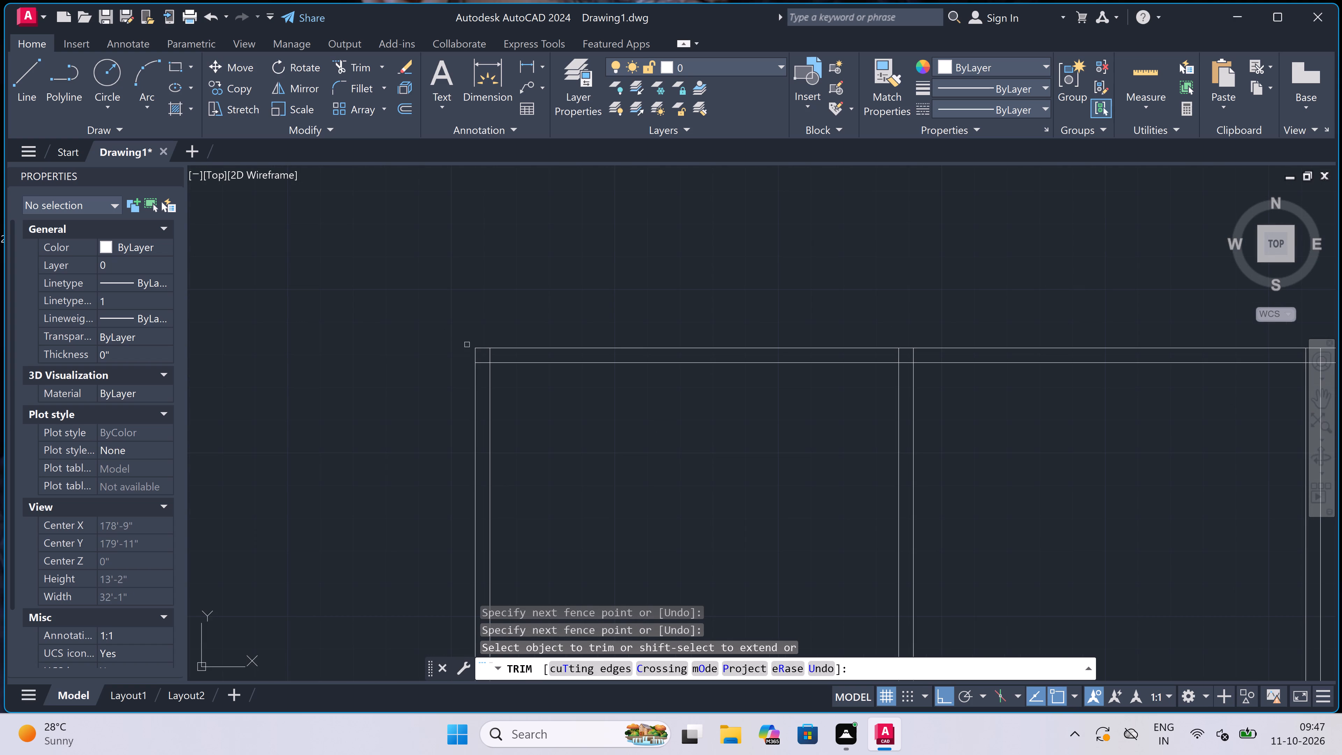
scroll(482, 355, "up", 4)
left_click_drag(482, 356, 487, 375)
left_click(487, 485)
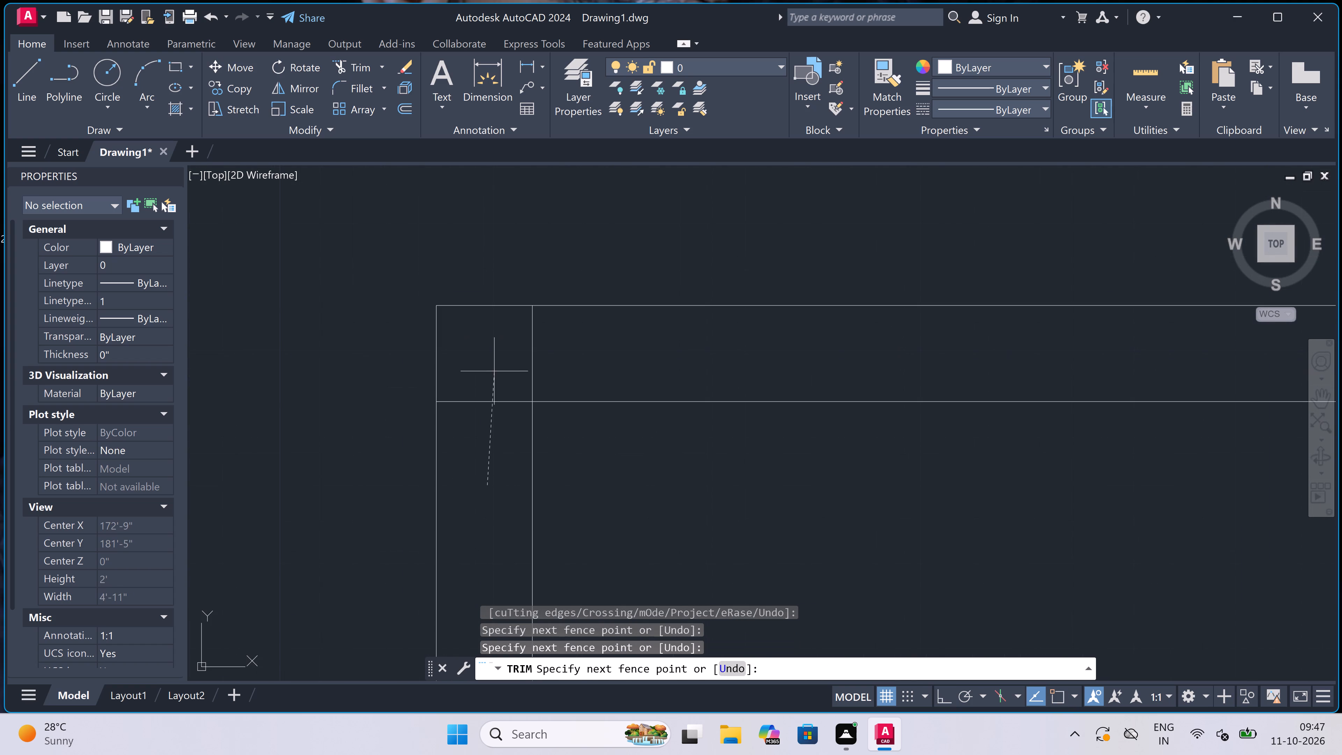
left_click(496, 367)
left_click(480, 357)
left_click(707, 358)
Trim the first partition's lines inside the top wall and open the wall's inner line between them.
scroll(467, 354, "down", 5)
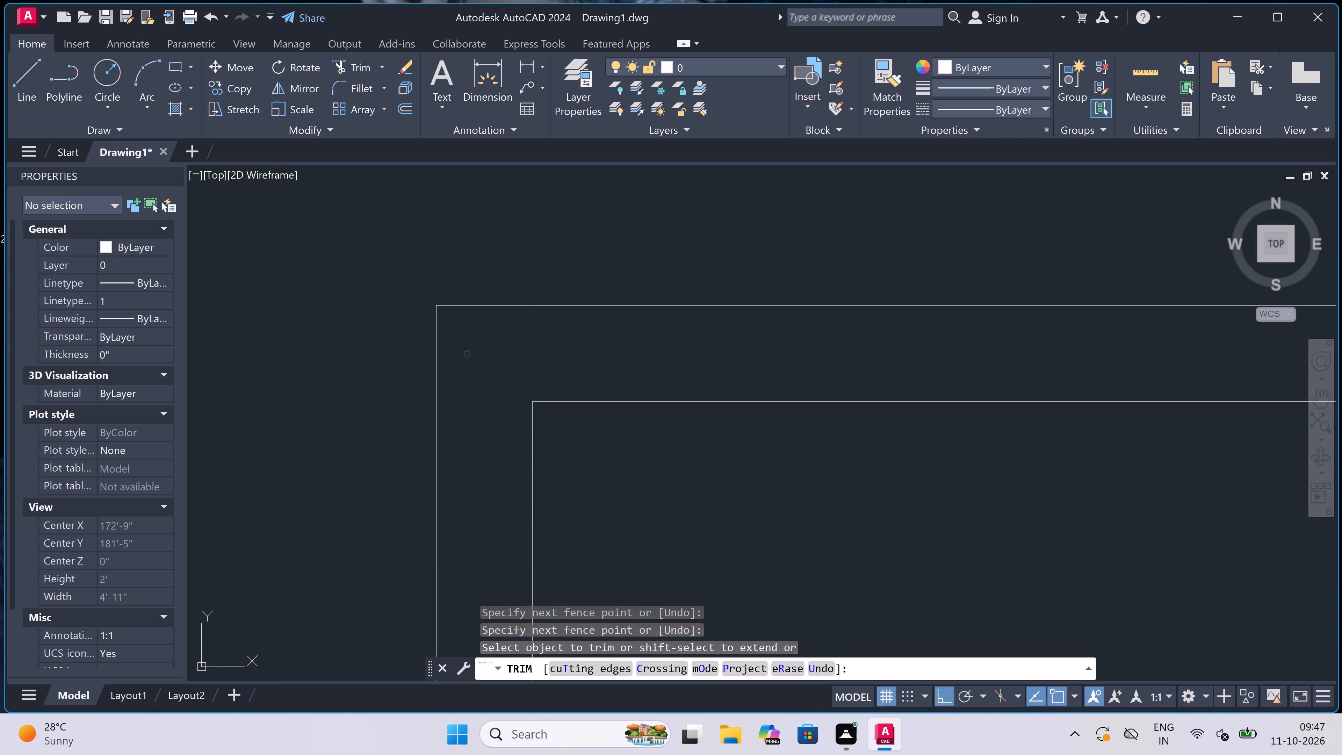
scroll(467, 354, "down", 1)
scroll(609, 360, "up", 3)
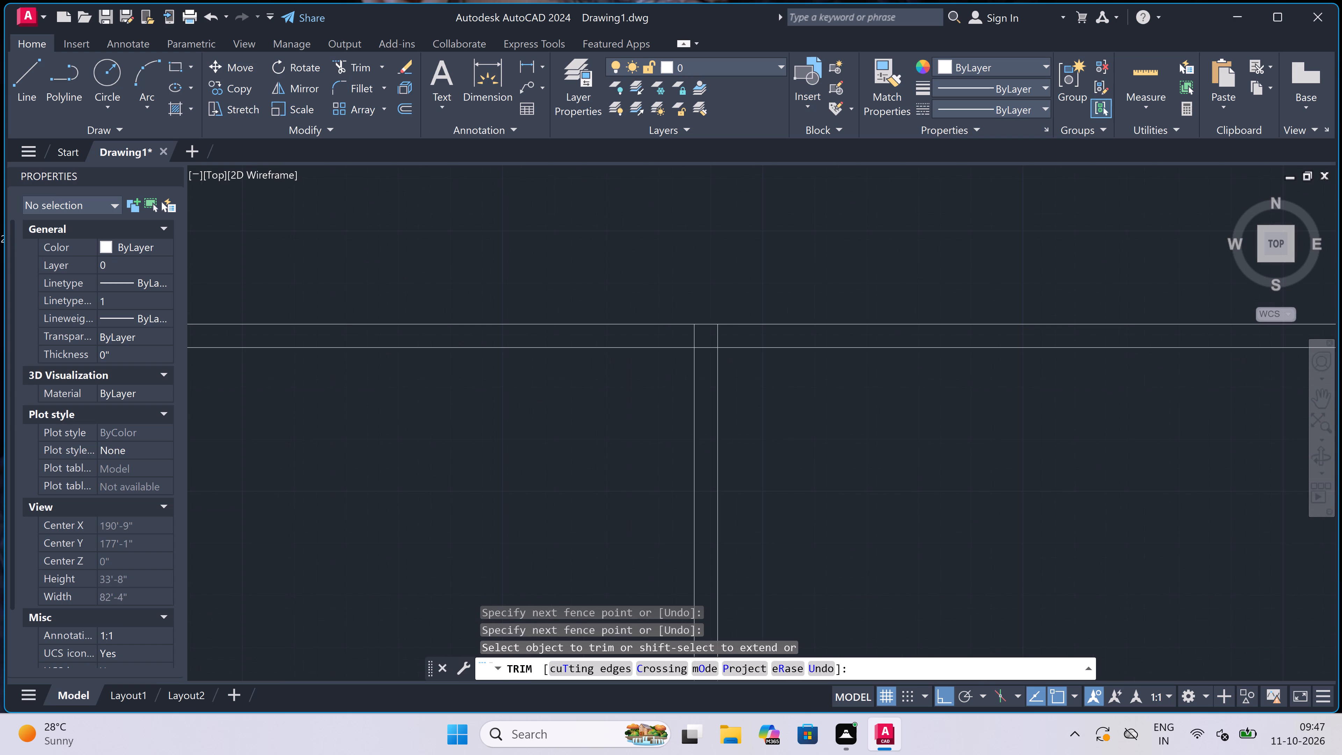
scroll(747, 341, "up", 2)
left_click(715, 331)
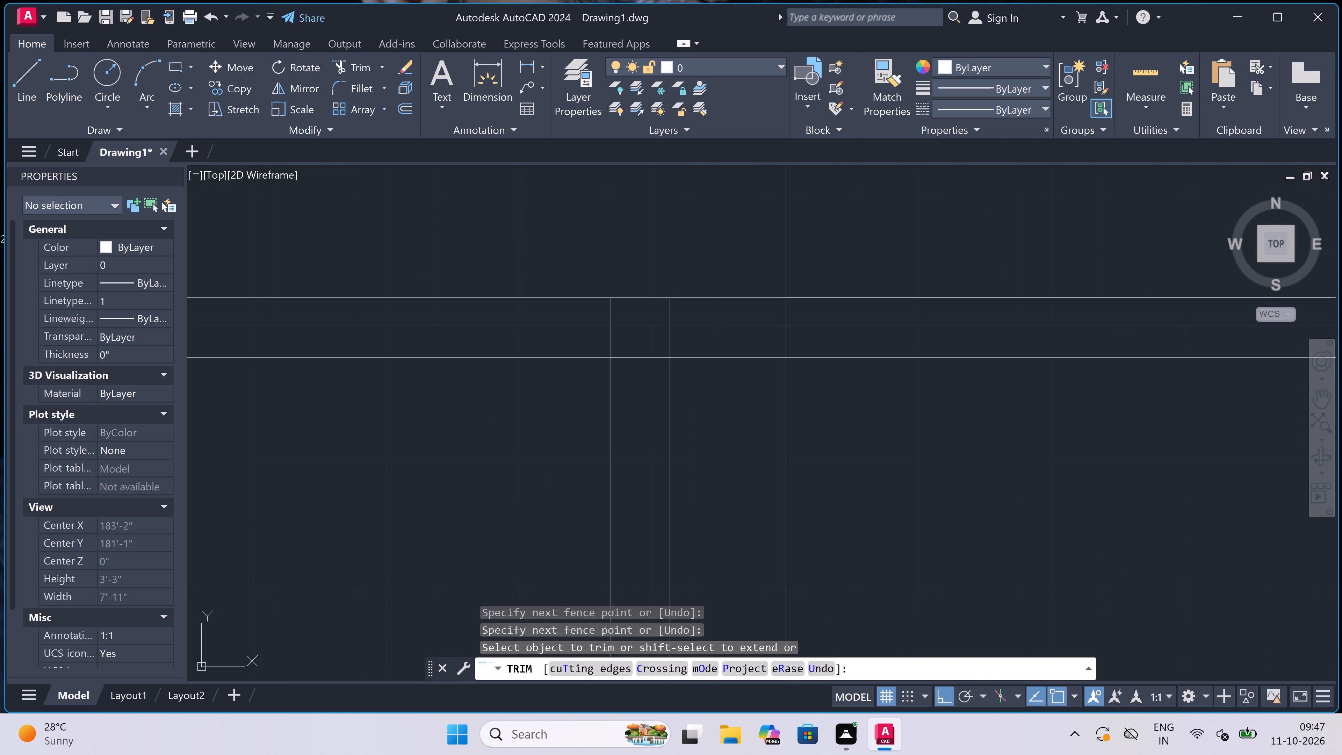
left_click(566, 332)
left_click(638, 331)
left_click(637, 425)
Trim the middle partition's lines inside the top wall and open the wall's inner line between them.
scroll(608, 331, "down", 6)
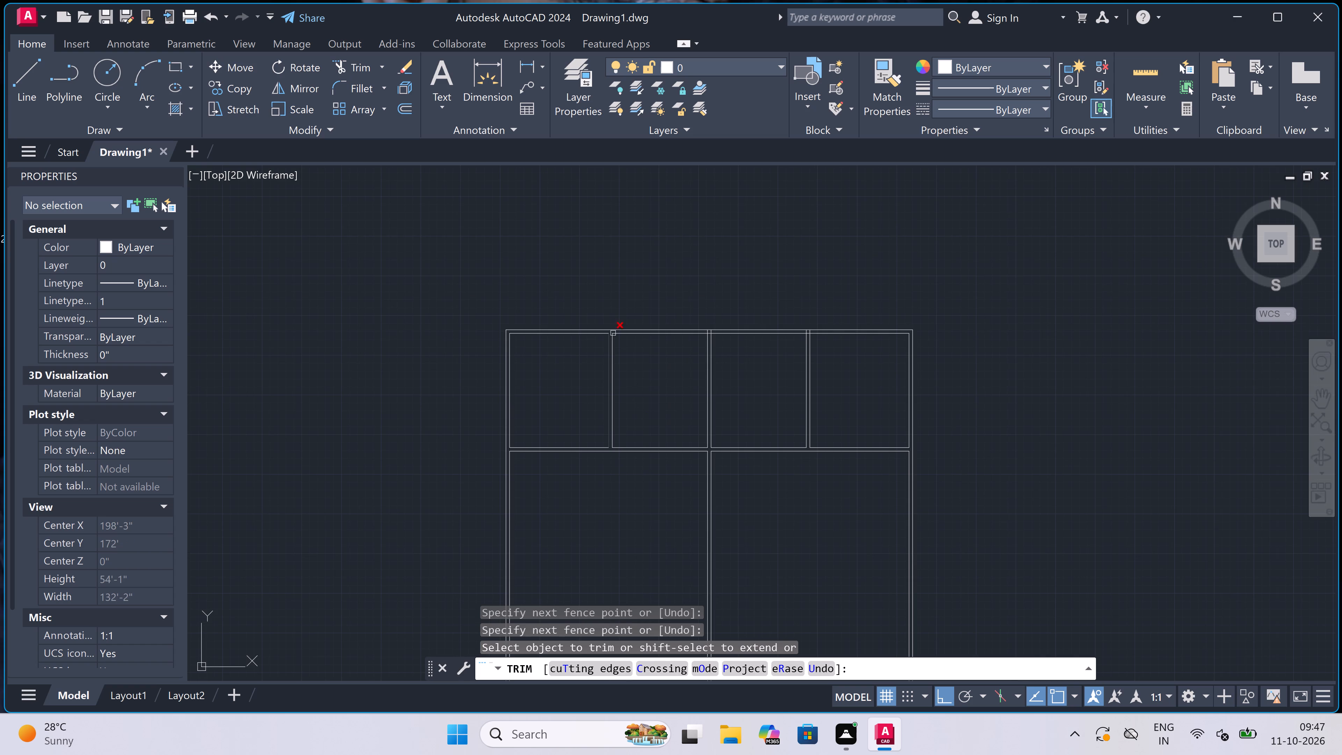
scroll(720, 341, "up", 3)
scroll(605, 285, "up", 2)
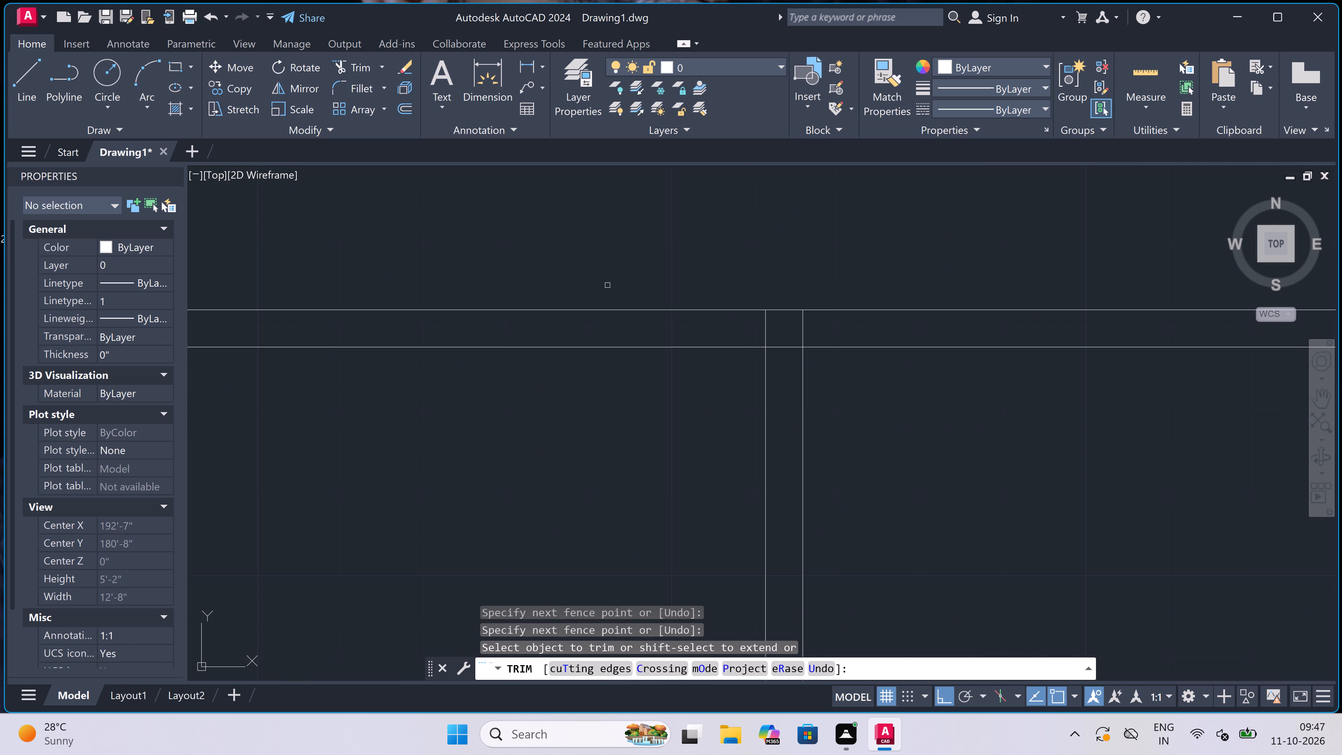
scroll(852, 321, "up", 2)
left_click(774, 357)
left_click(547, 354)
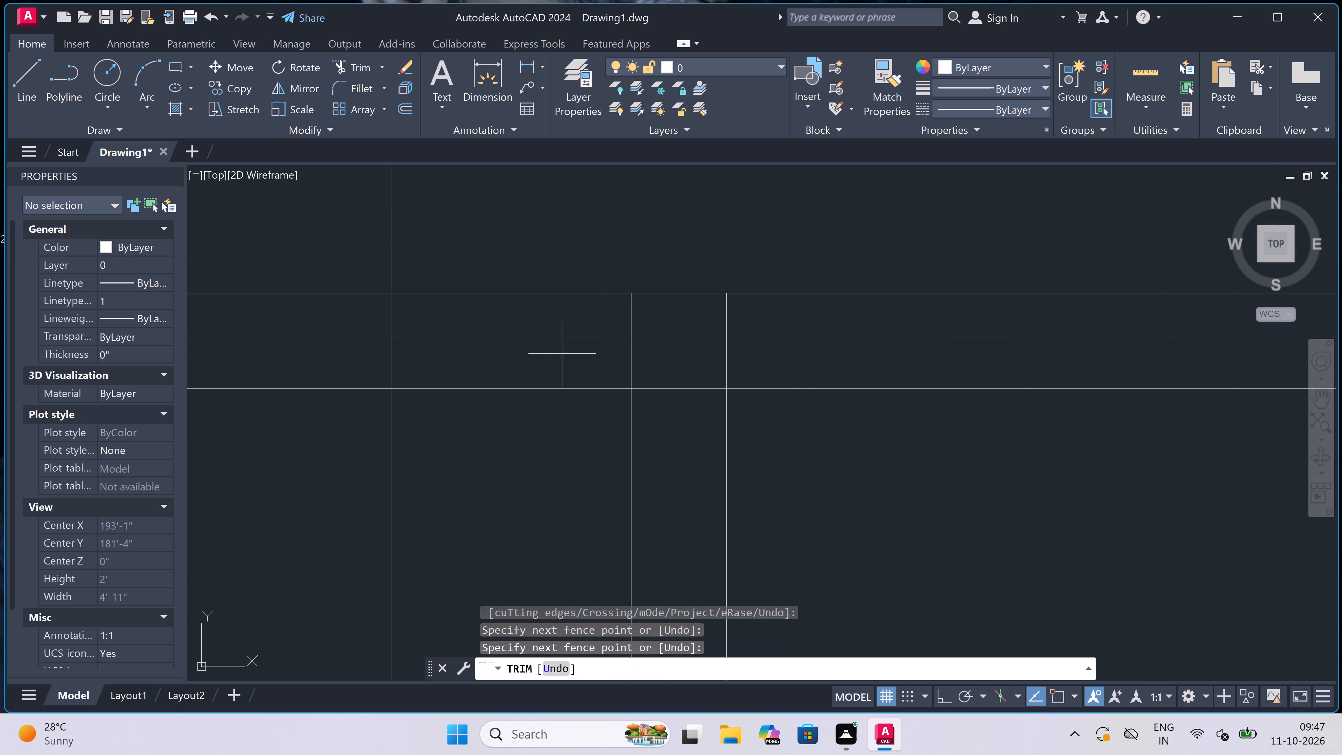
left_click(896, 354)
left_click(629, 350)
left_click(660, 460)
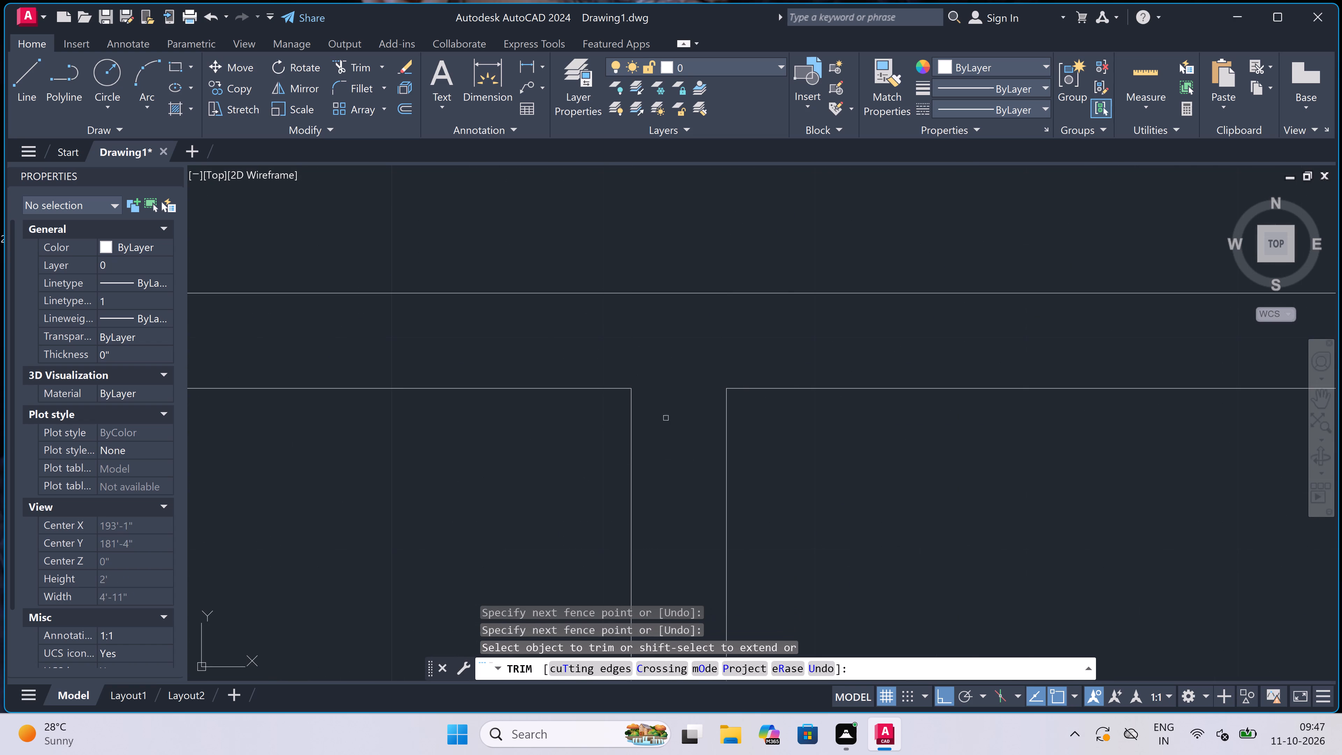
Trim the third partition's lines inside the top wall, open the wall's inner line between them, and finish trimming.
scroll(662, 350, "down", 4)
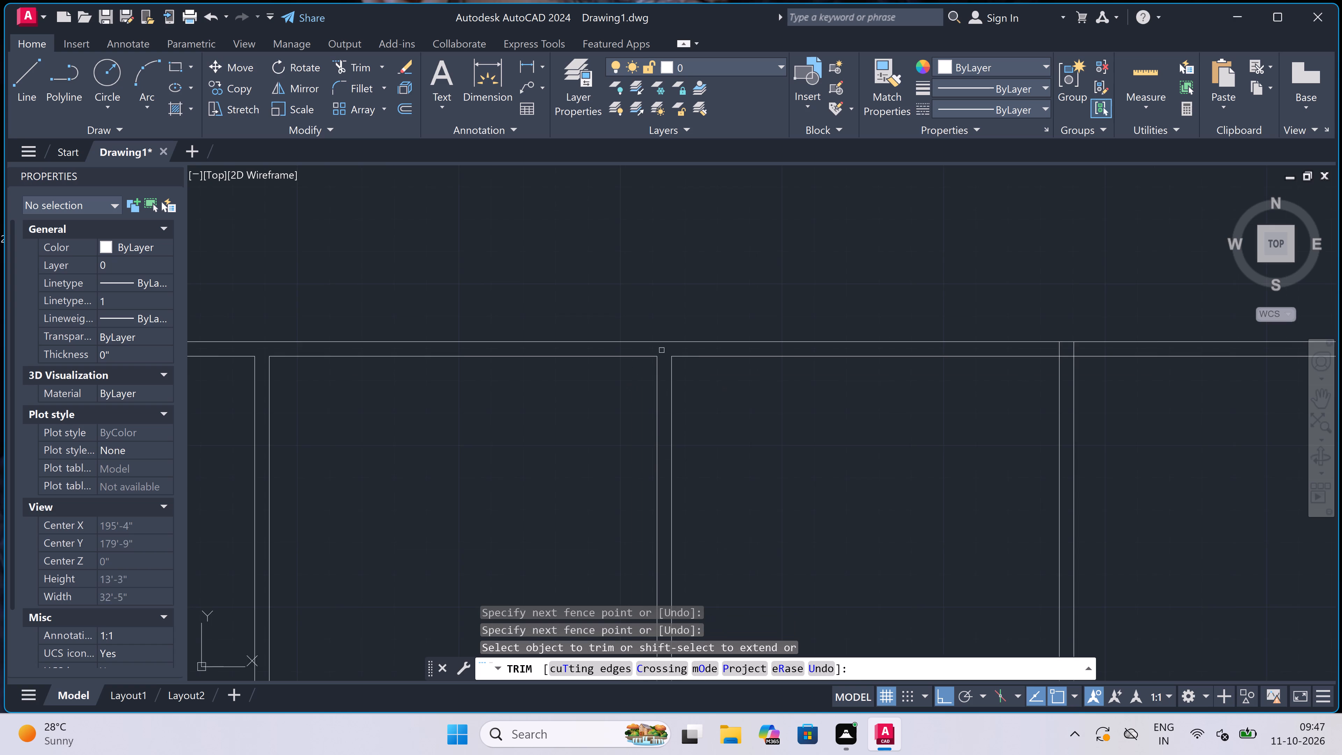
scroll(662, 350, "down", 3)
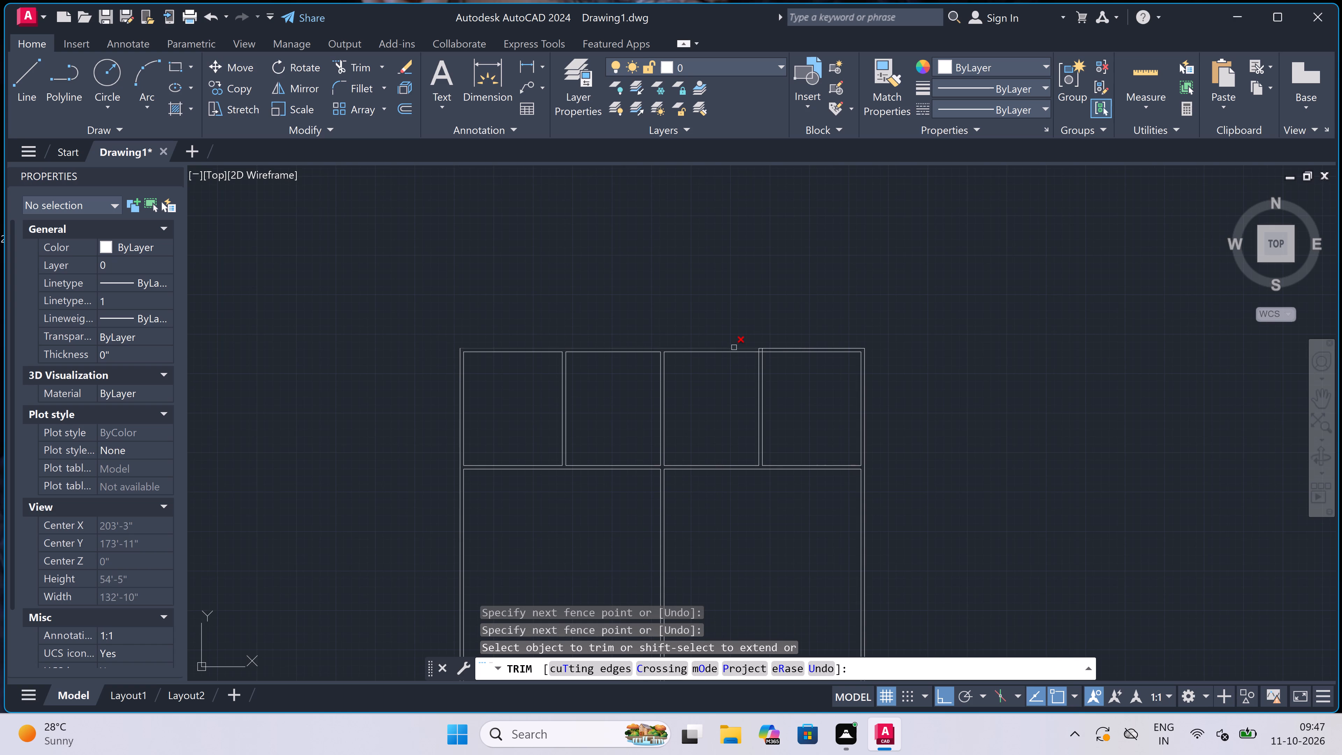
scroll(777, 352, "up", 4)
scroll(683, 341, "up", 2)
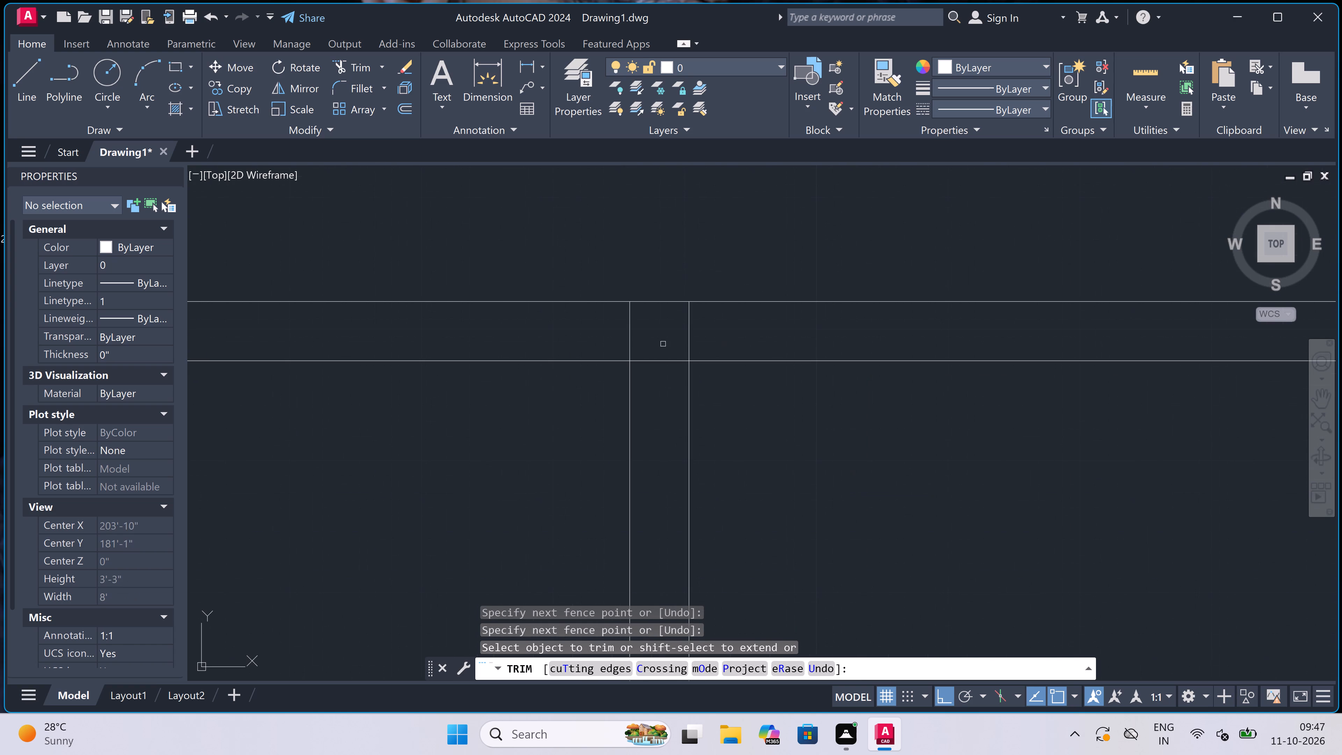
left_click(554, 343)
left_click(739, 339)
scroll(655, 344, "up", 2)
left_click(654, 344)
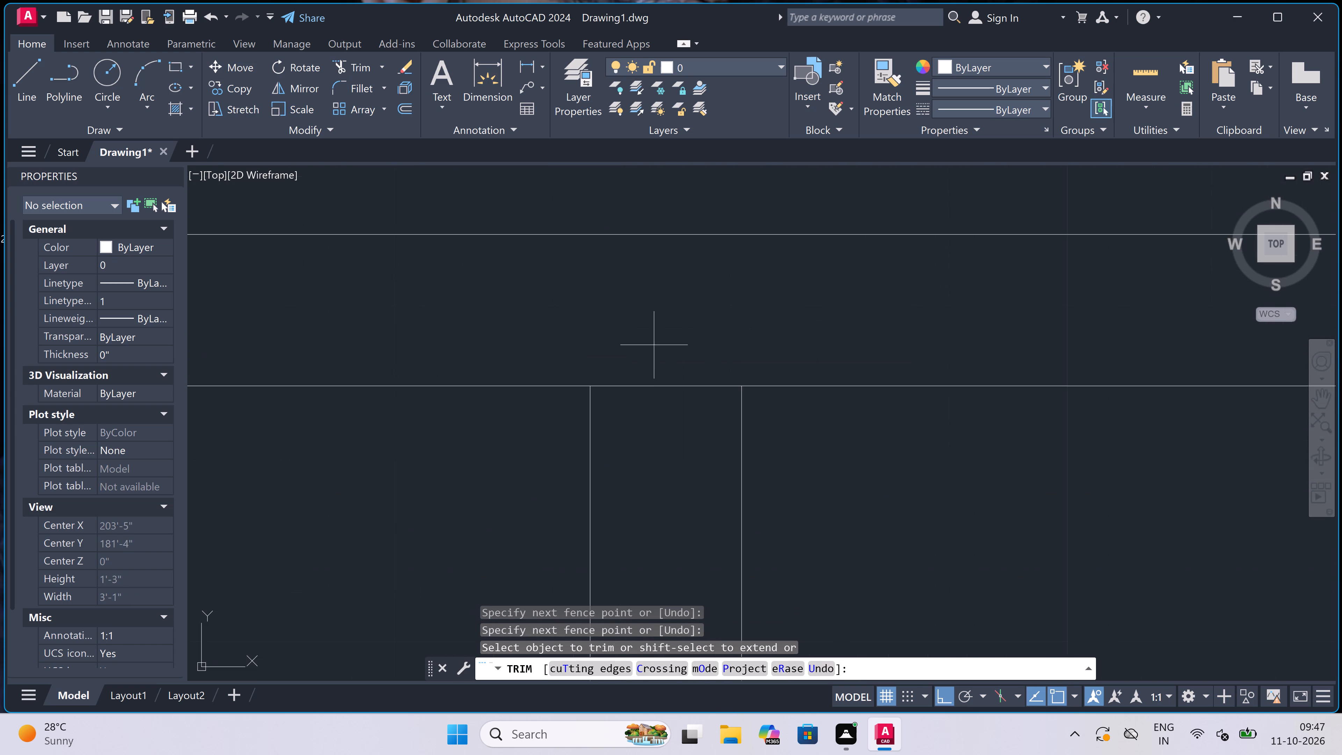
left_click(648, 490)
scroll(640, 323, "down", 10)
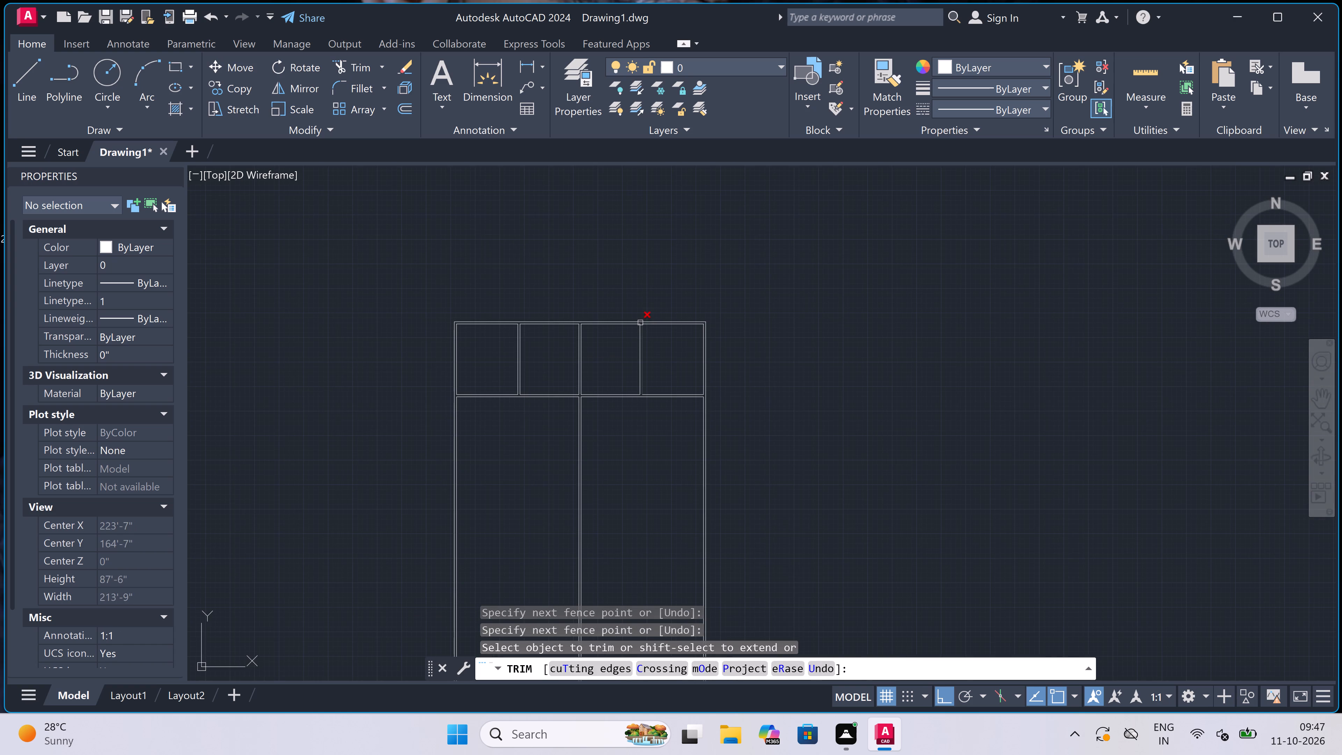
scroll(634, 346, "up", 3)
key("Escape")
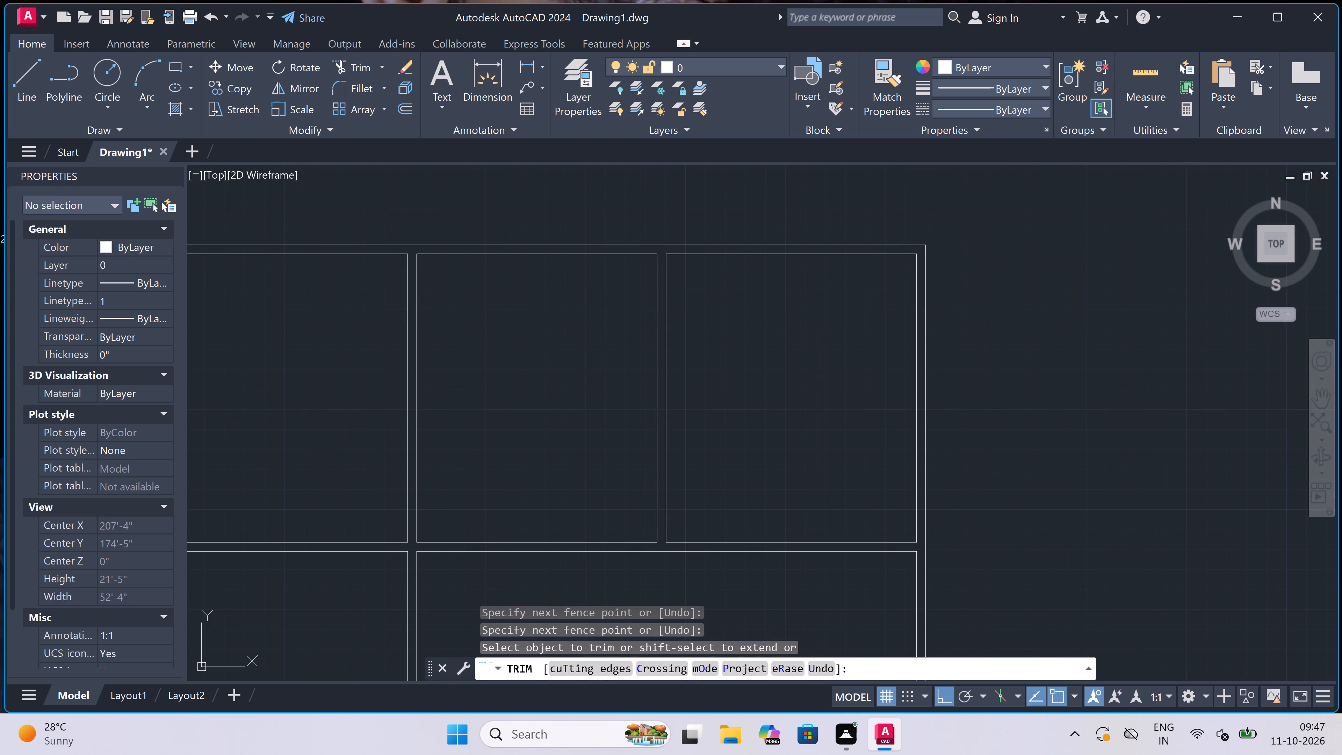
Draw a door jamb across the lower horizontal wall just left of the third partition, with a 2" stub leftward from its midpoint and a 3' leaf upward.
type("l")
key("space")
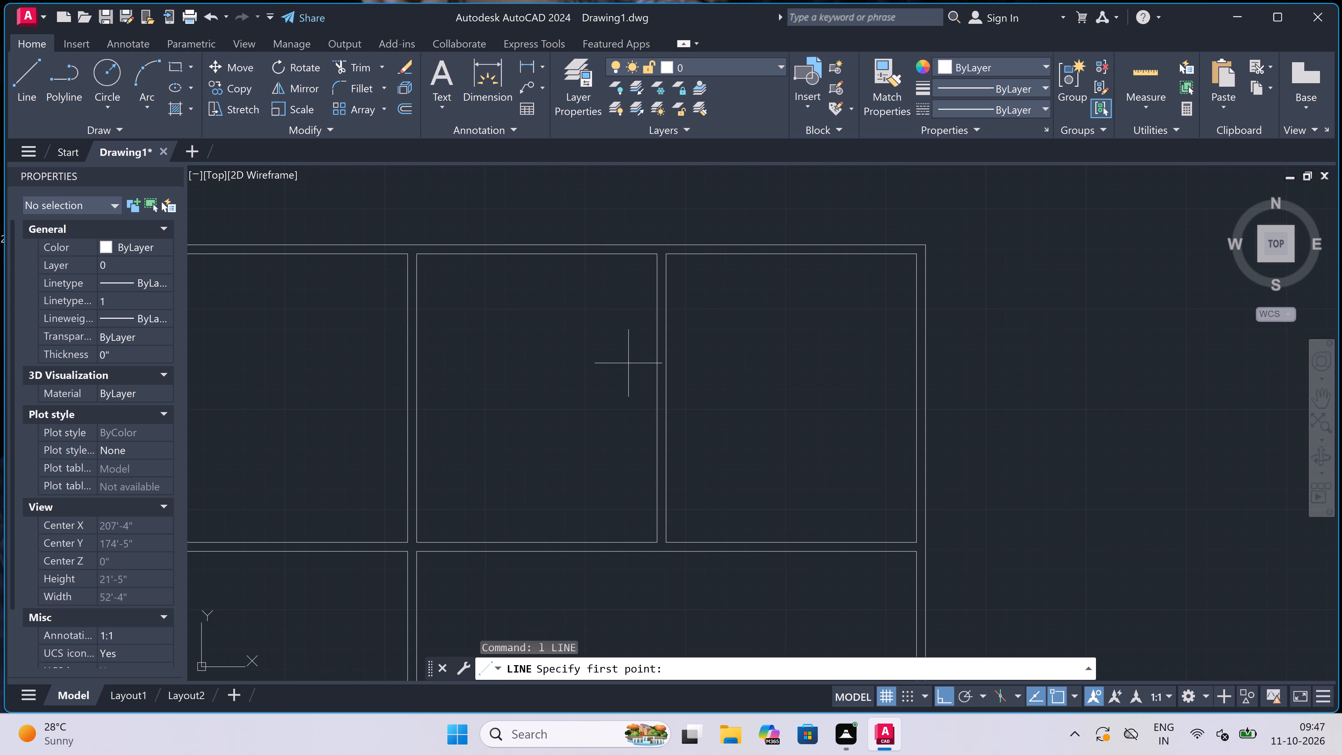
scroll(628, 362, "down", 2)
scroll(628, 437, "up", 4)
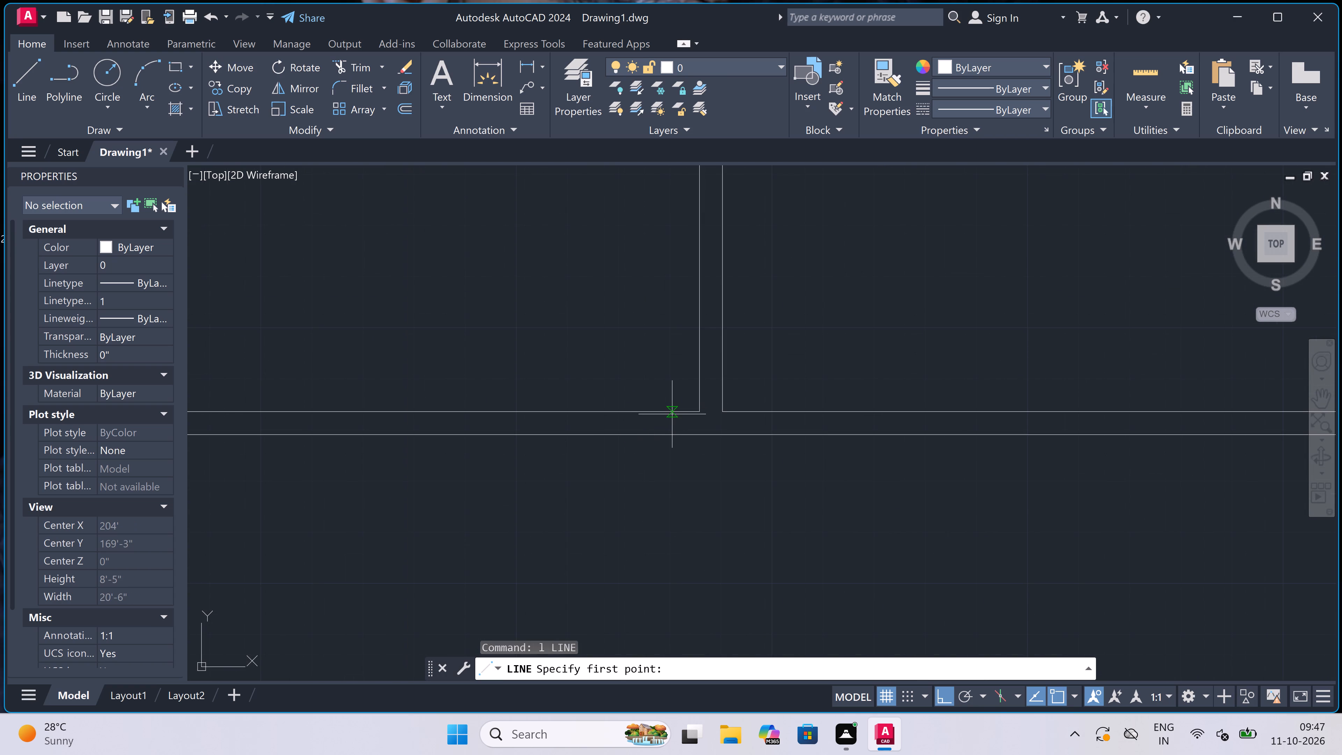
left_click(672, 414)
left_click(667, 433)
left_click(667, 422)
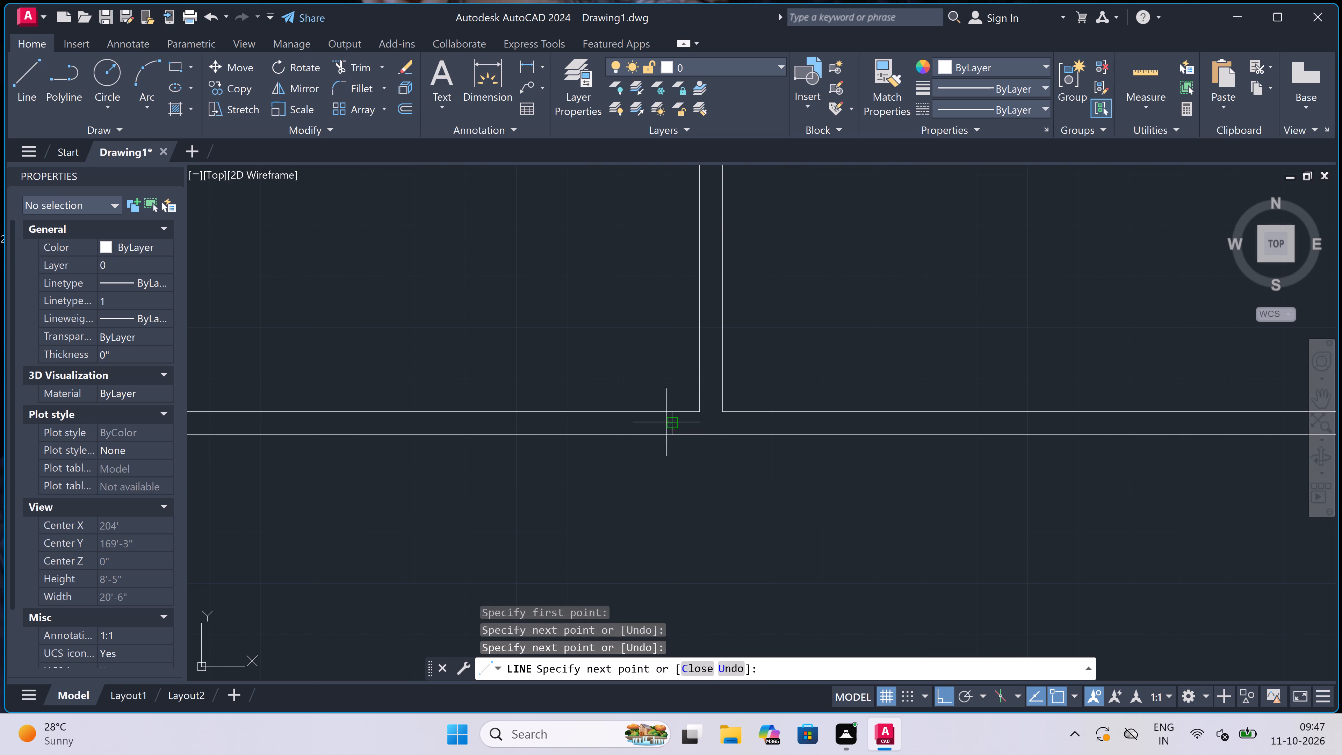
key("2")
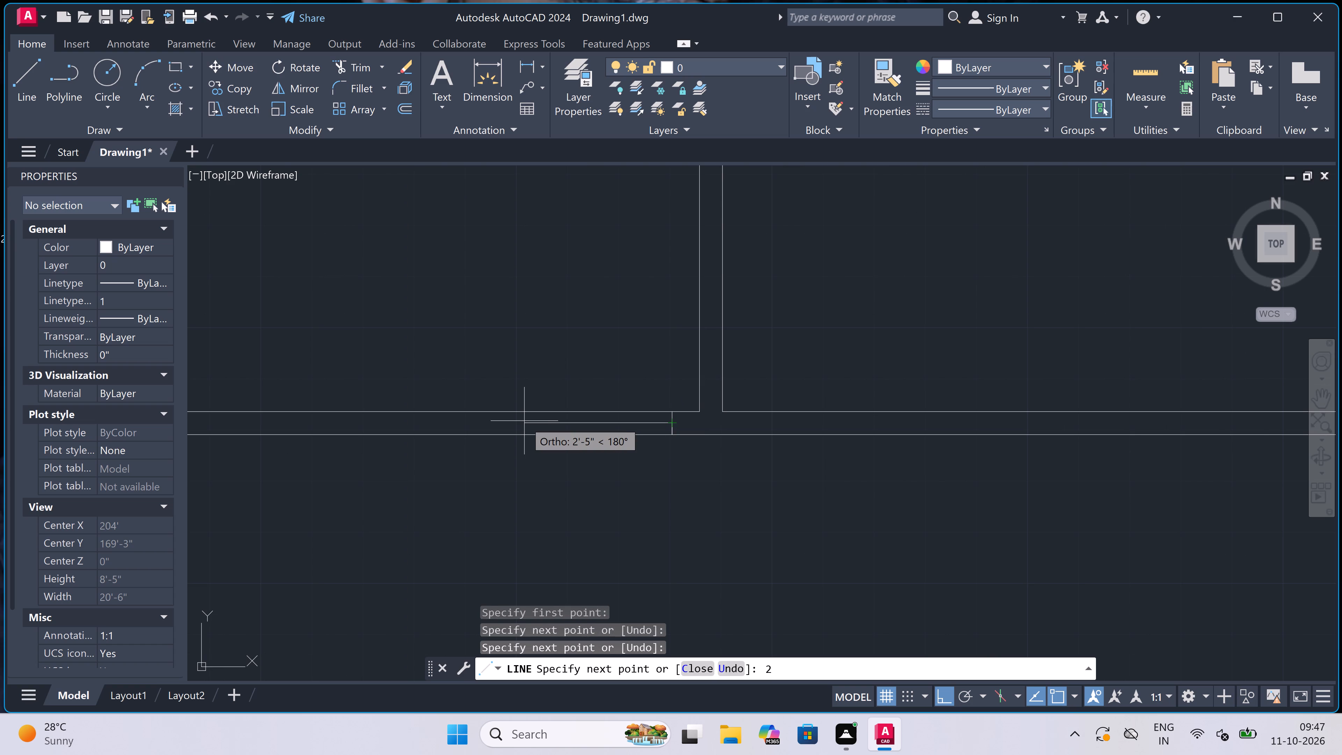
type("\"")
key("space")
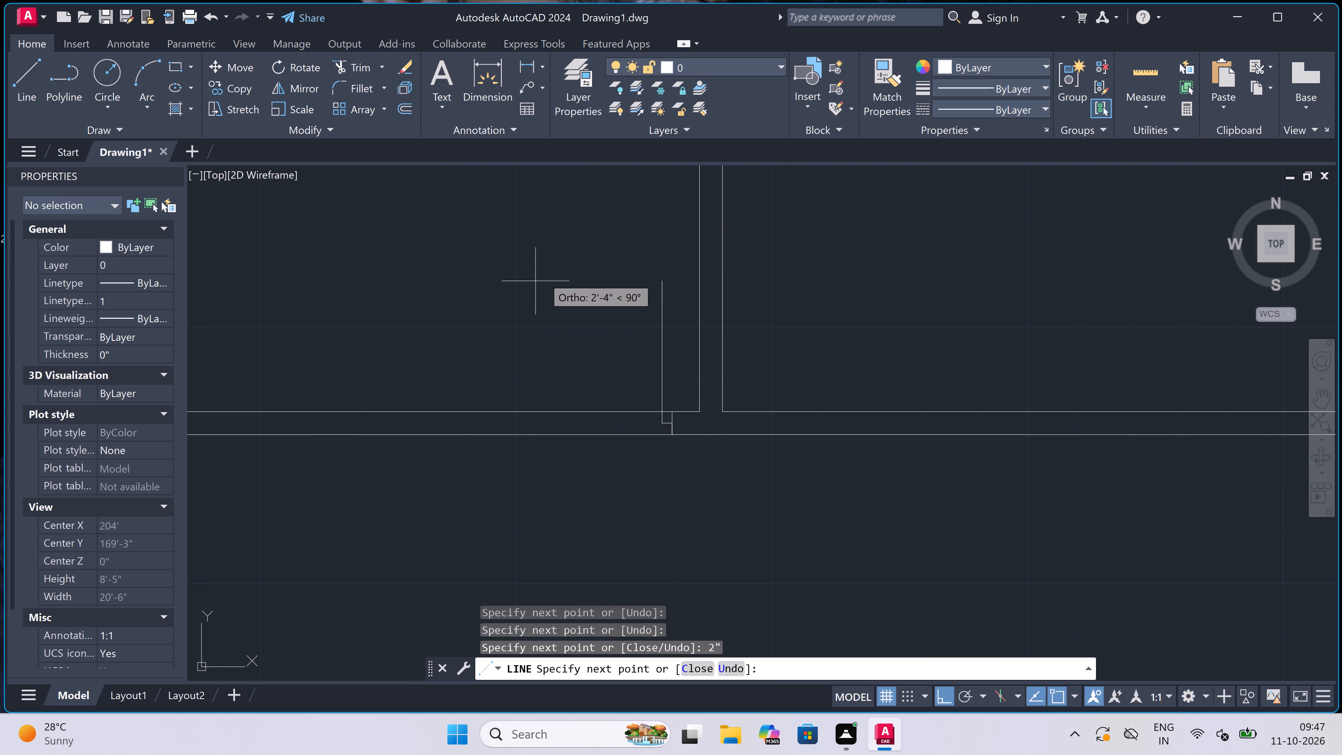
key("3")
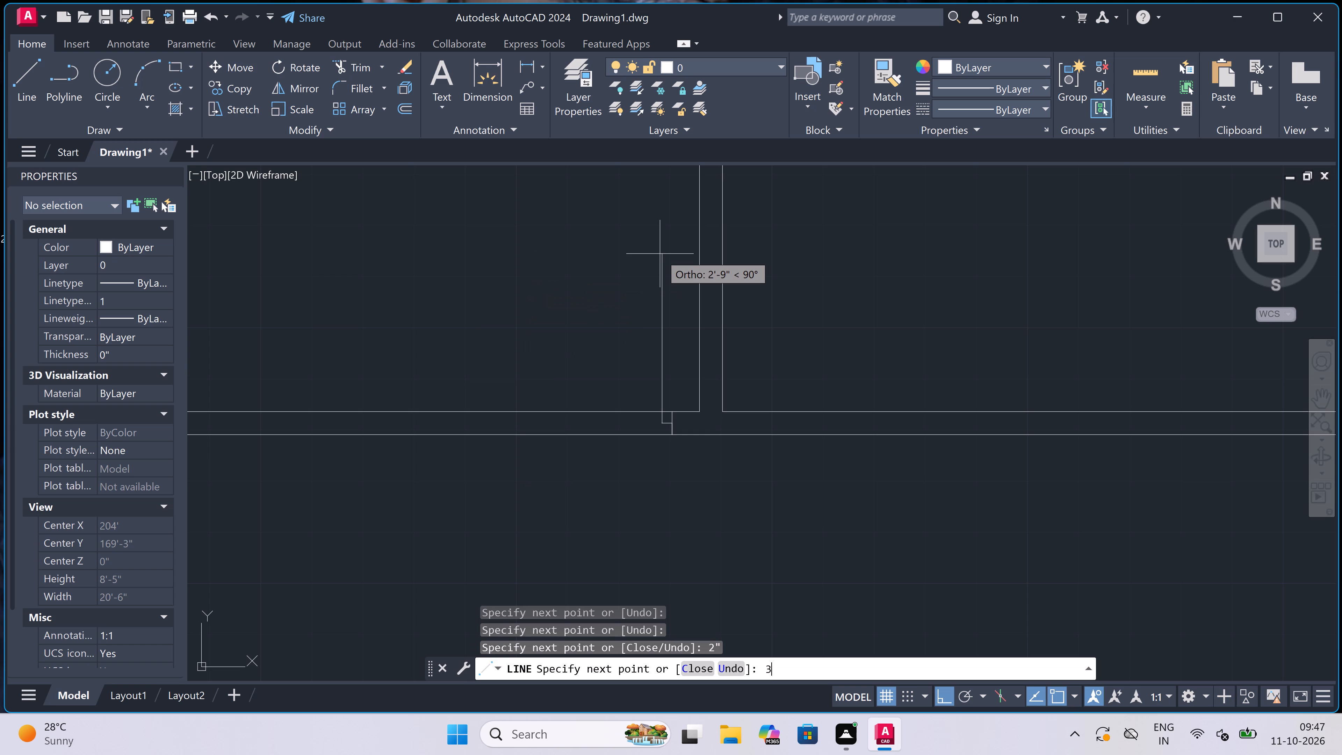
type("'")
key("space")
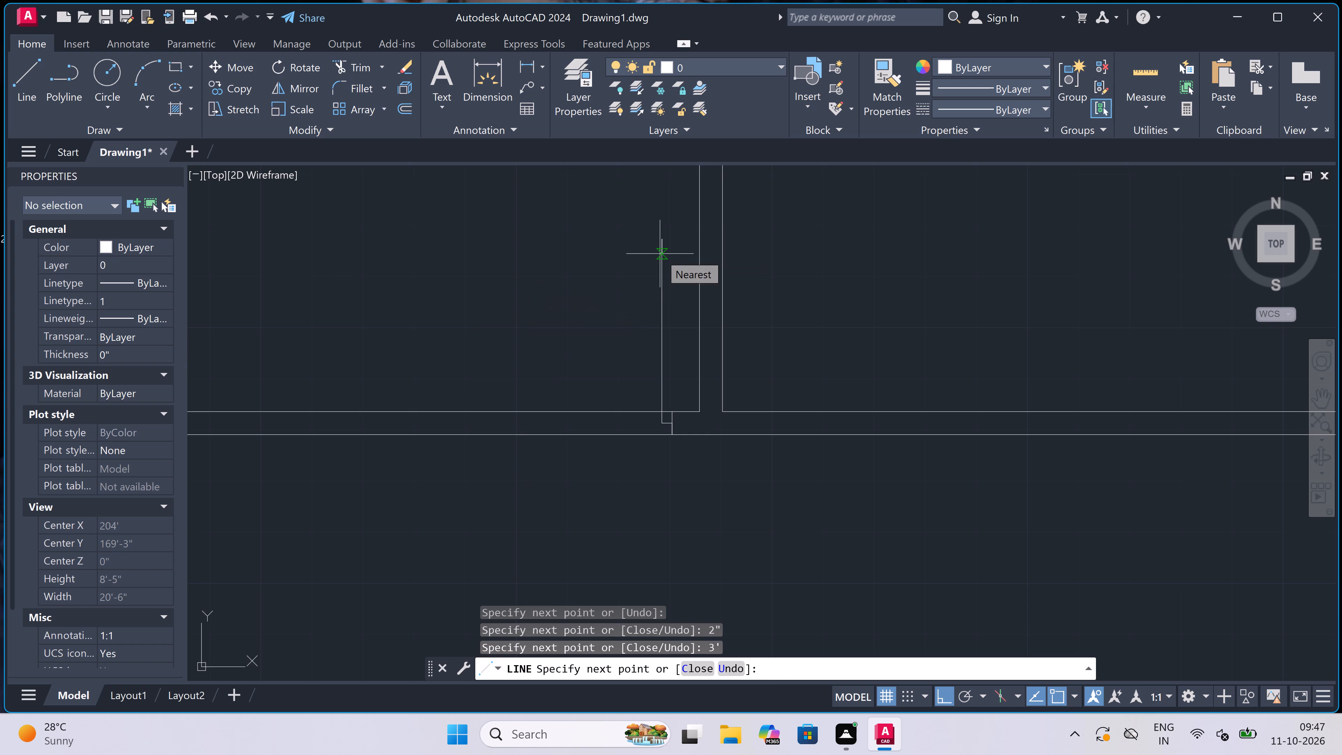
key("Escape")
Draw the opposite door jamb across the same wall further left, with a 2" stub from its midpoint toward the door leaf.
key("space")
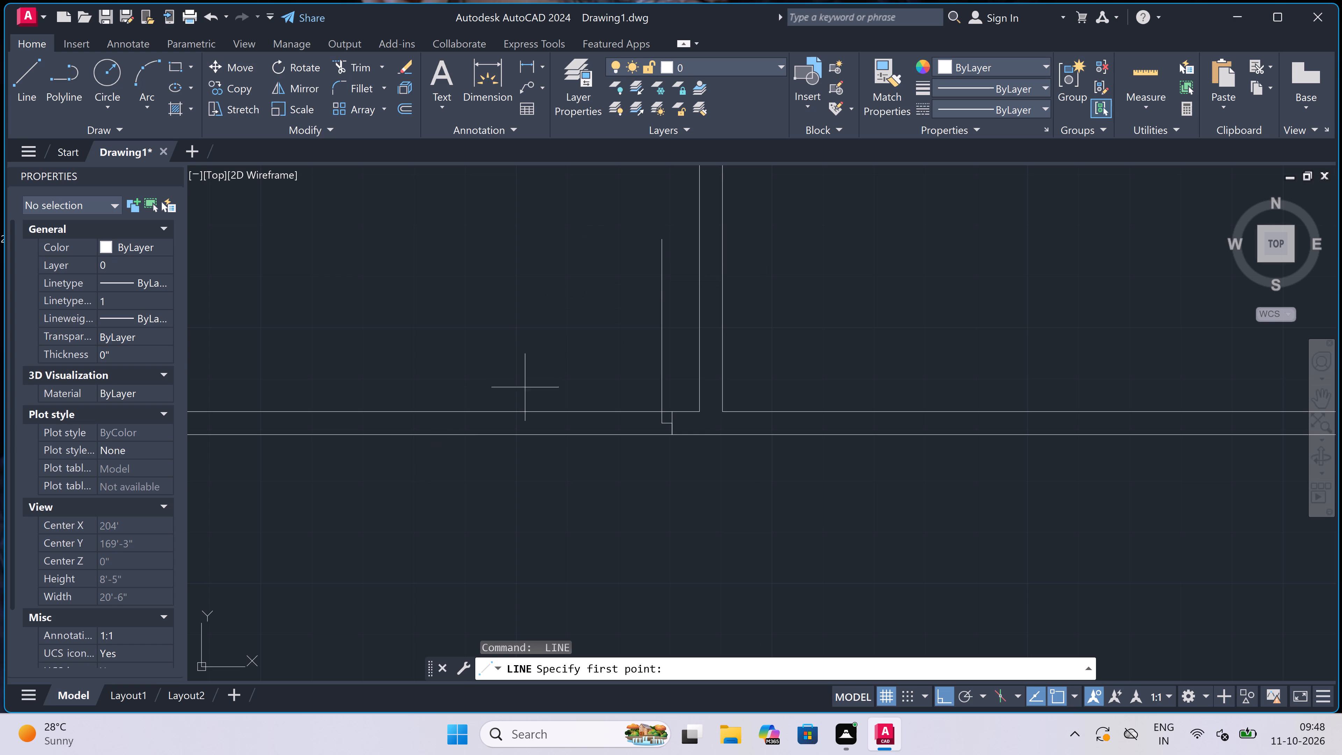
left_click(490, 410)
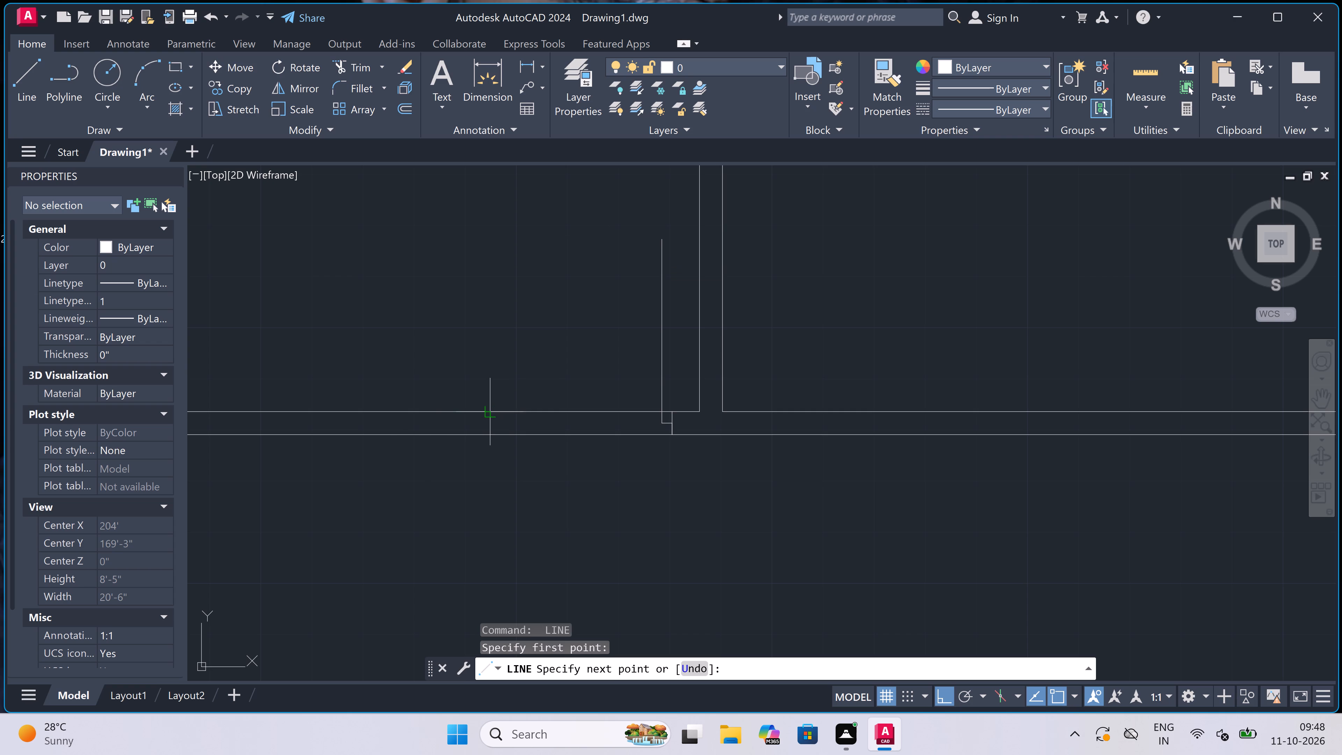
left_click(482, 436)
left_click(492, 417)
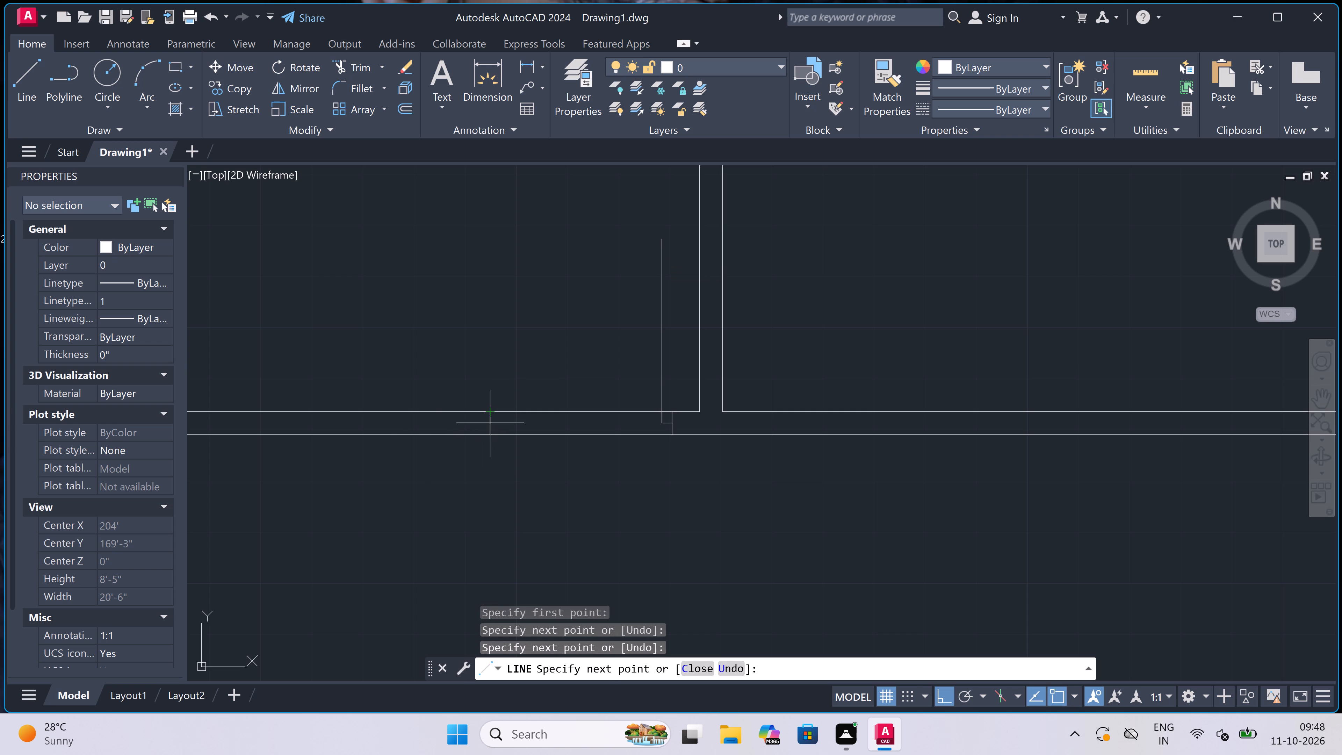
left_click(491, 425)
key("2")
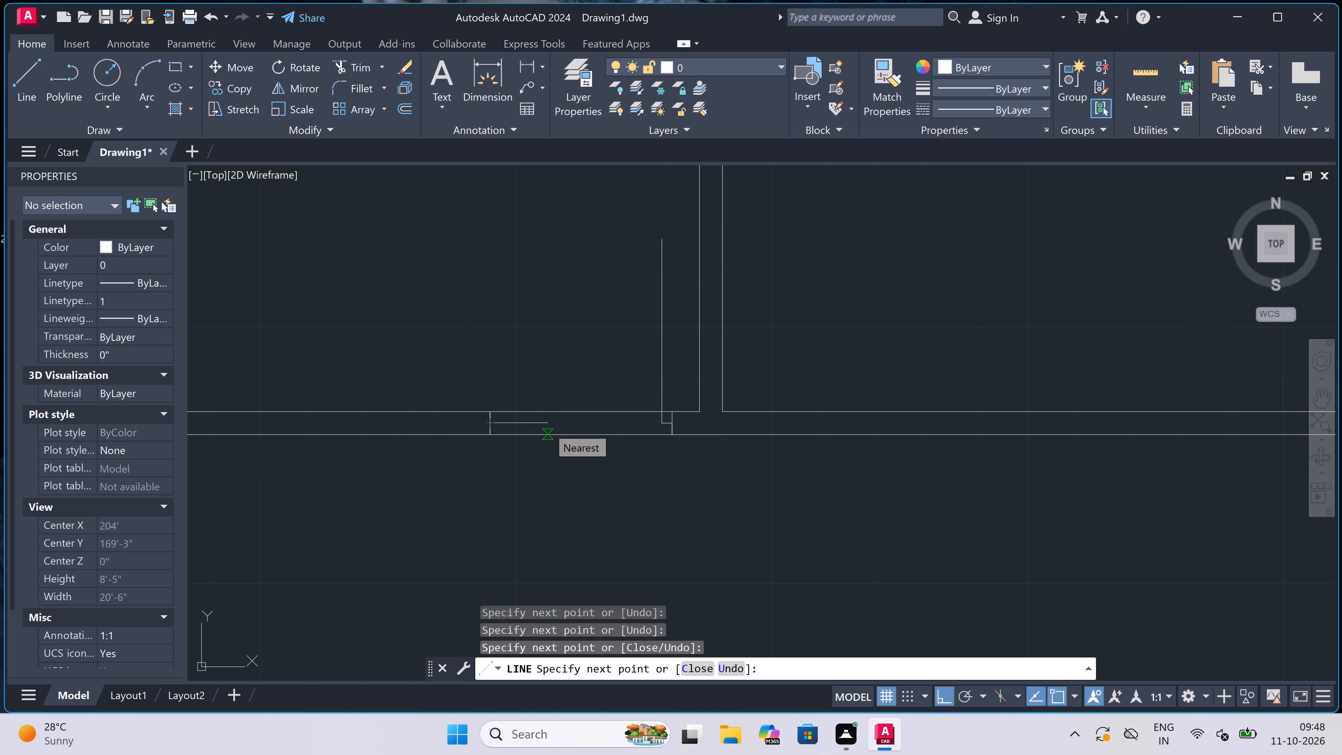
type("\"")
key("space")
key("Escape")
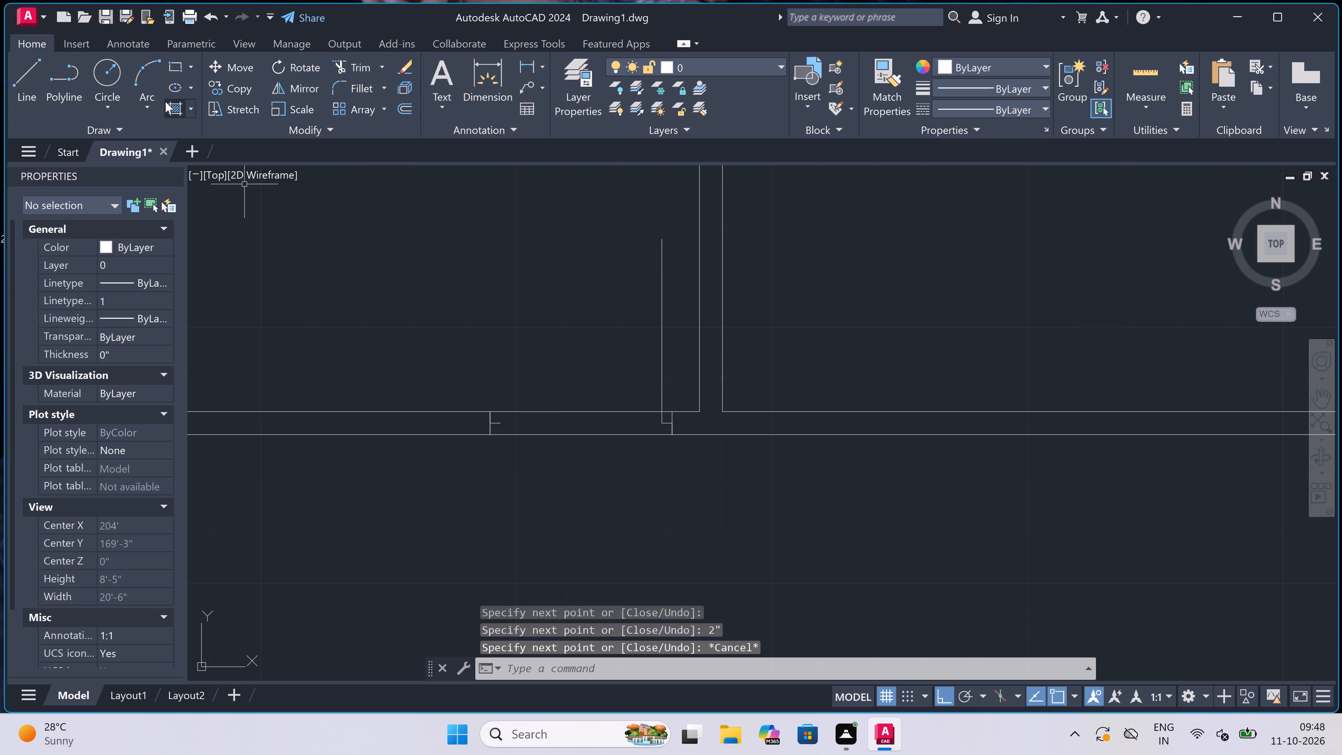
Draw the door swing as a Start, End, Direction arc from the leaf's top to the opposite stub's end, with a horizontal leftward start tangent.
left_click(148, 93)
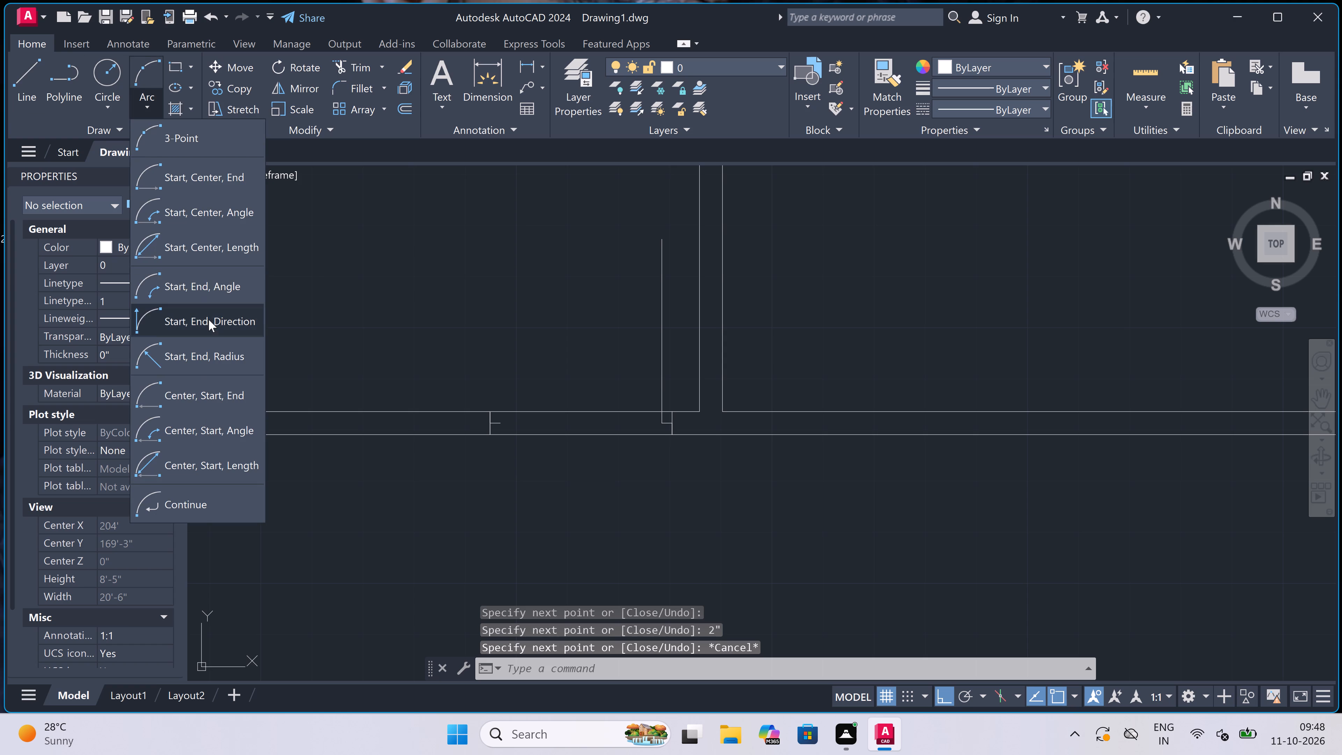
left_click(209, 317)
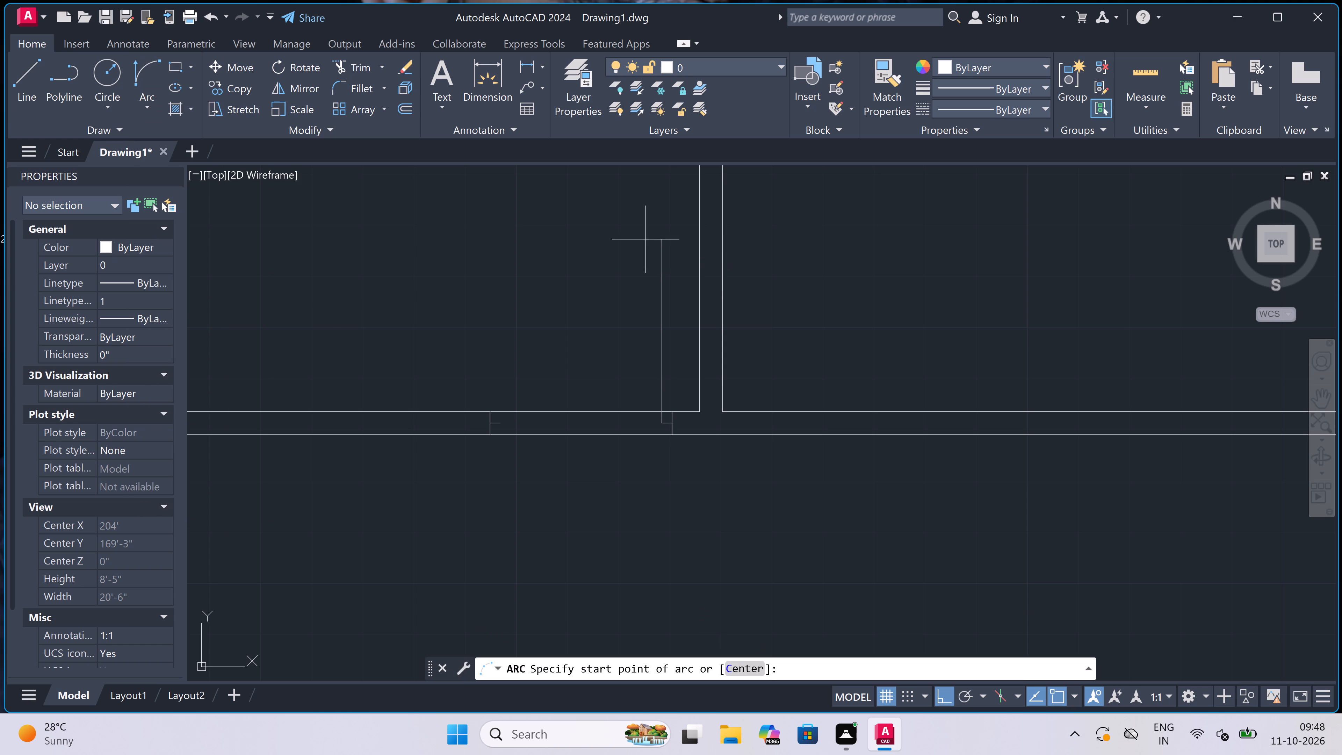
left_click(663, 240)
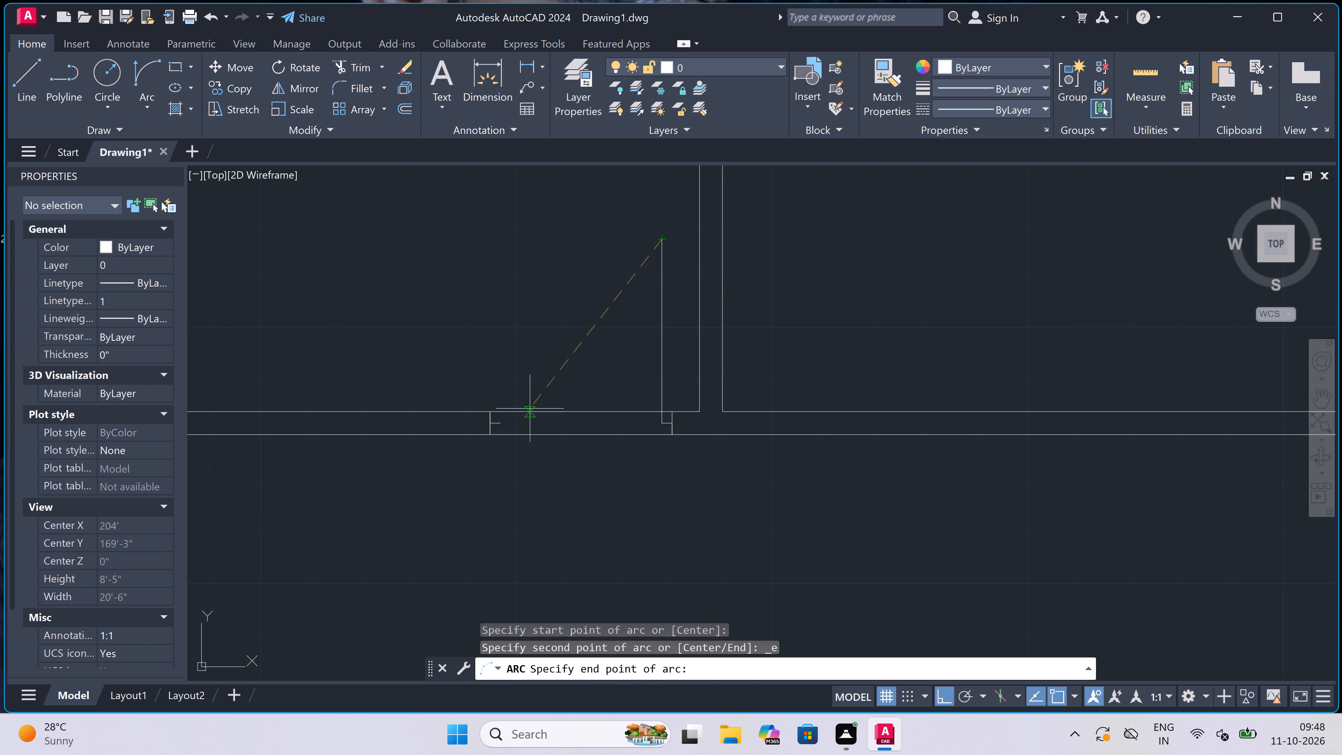
left_click(499, 422)
left_click(478, 247)
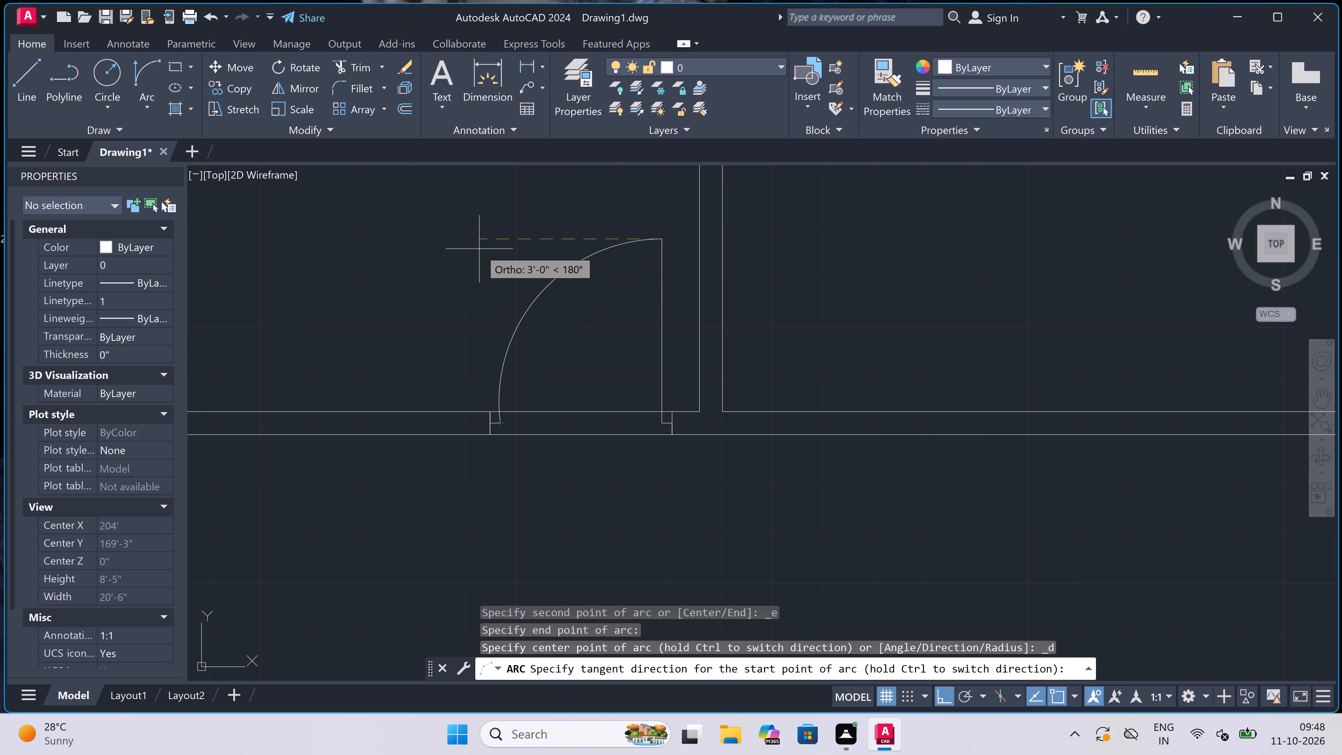
Trim both lines of the lower horizontal wall between the two jambs to open the doorway.
type("tr")
key("space")
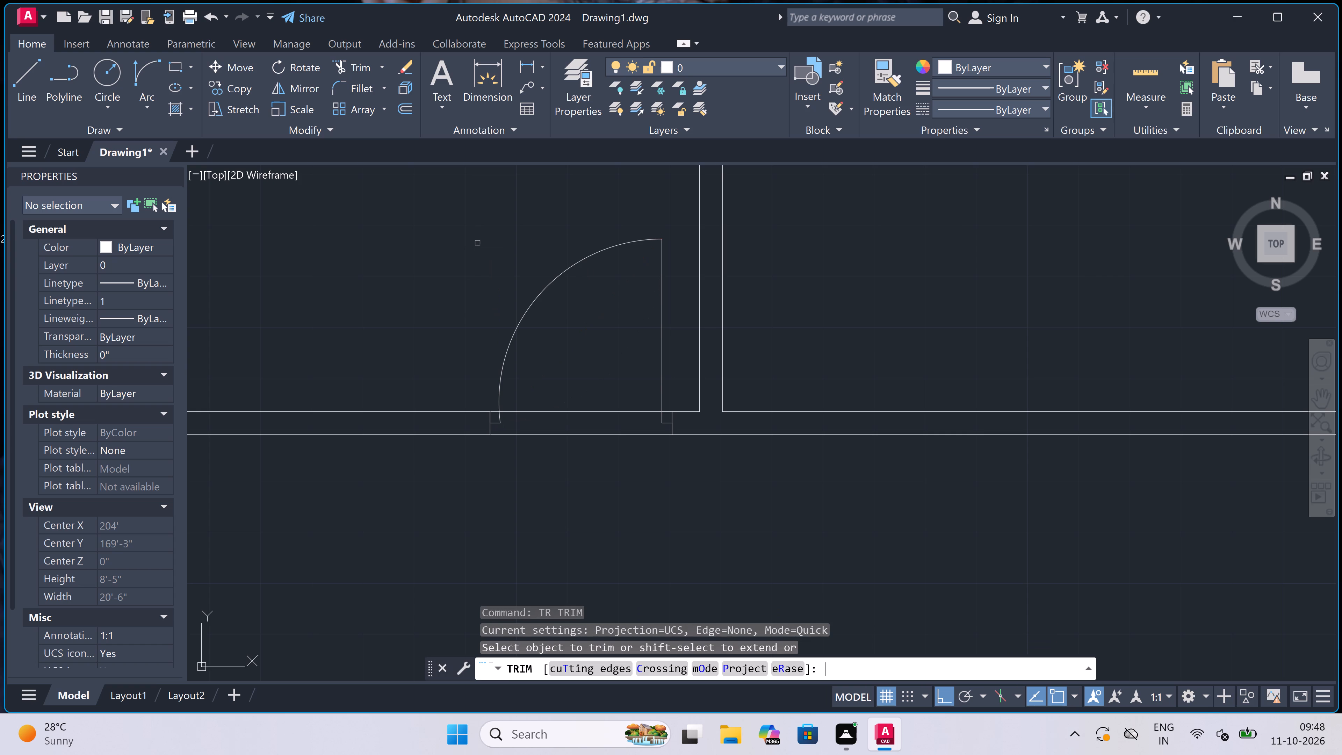
left_click_drag(614, 389, 614, 393)
left_click(551, 505)
scroll(556, 404, "down", 3)
scroll(637, 385, "up", 1)
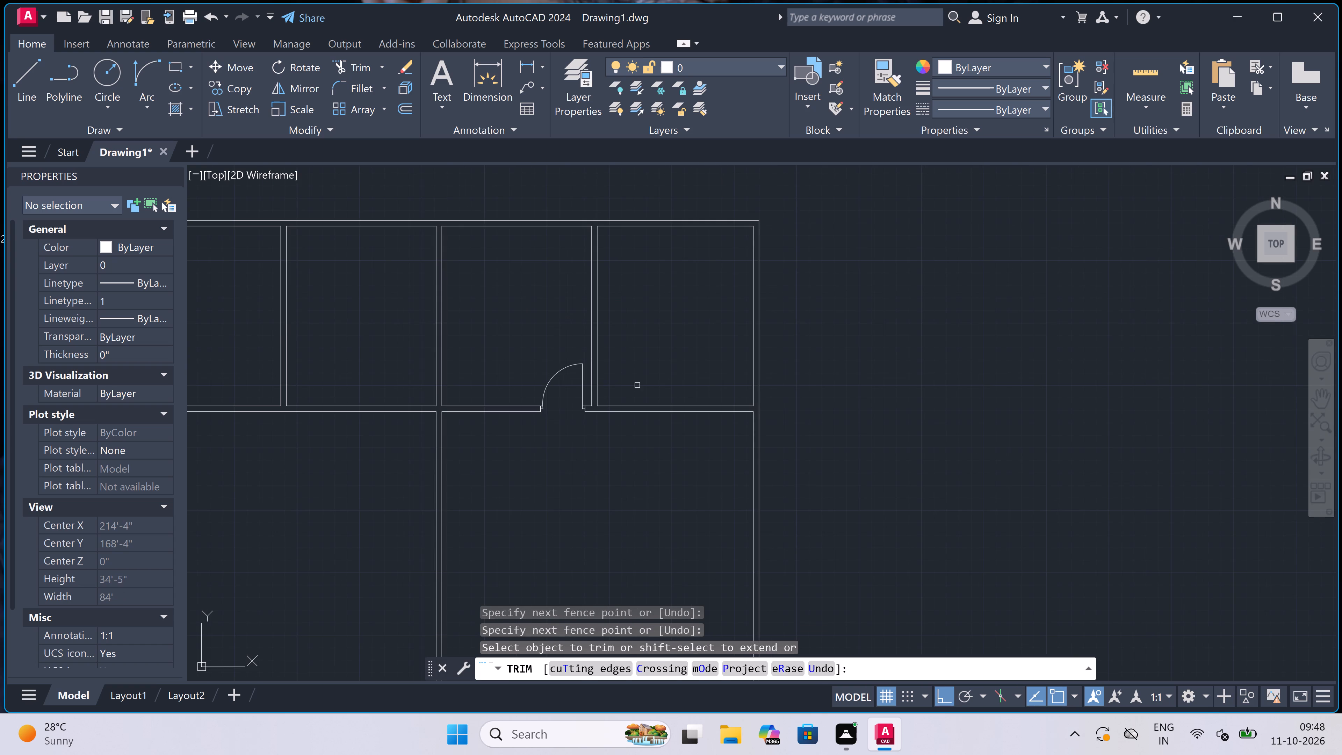
Draw a door jamb across the lower horizontal wall just right of the third partition, with a 2" stub rightward from its midpoint and a 3' leaf upward.
scroll(637, 385, "up", 1)
key("Escape")
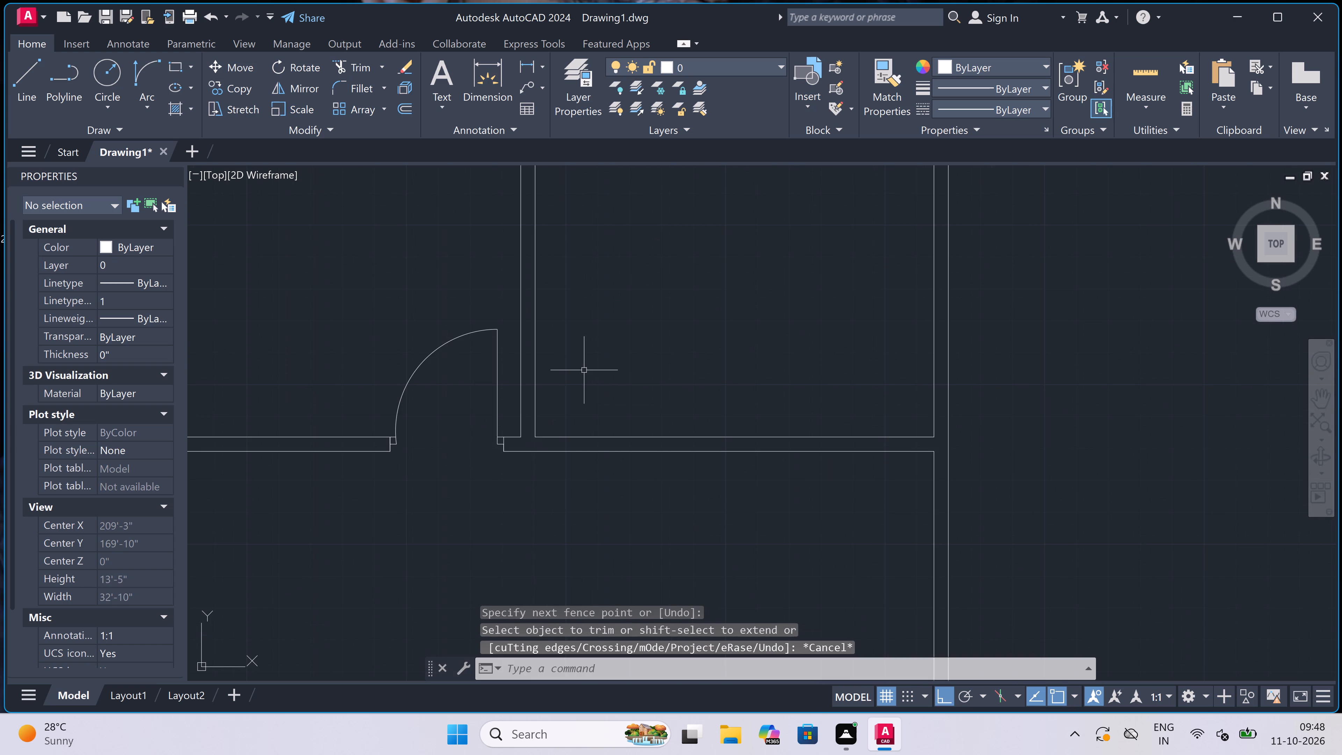
type("l")
key("space")
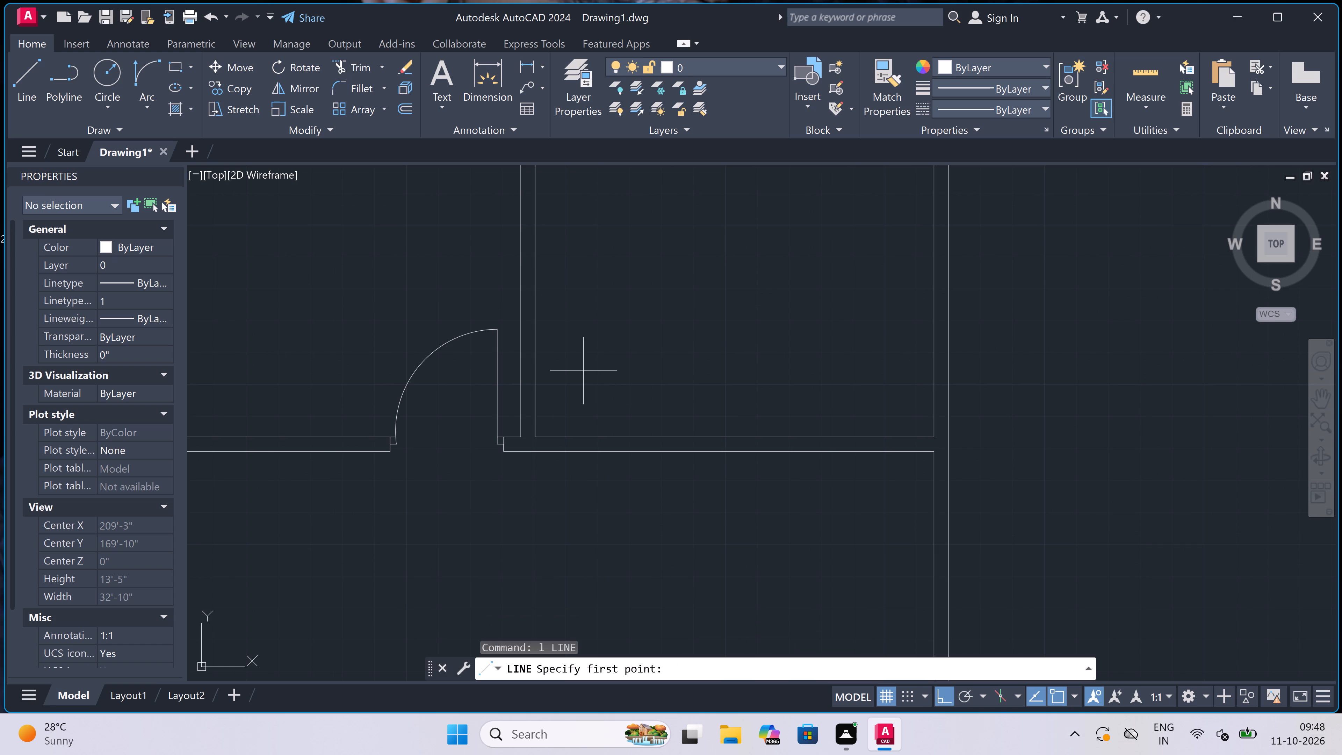
scroll(517, 452, "up", 1)
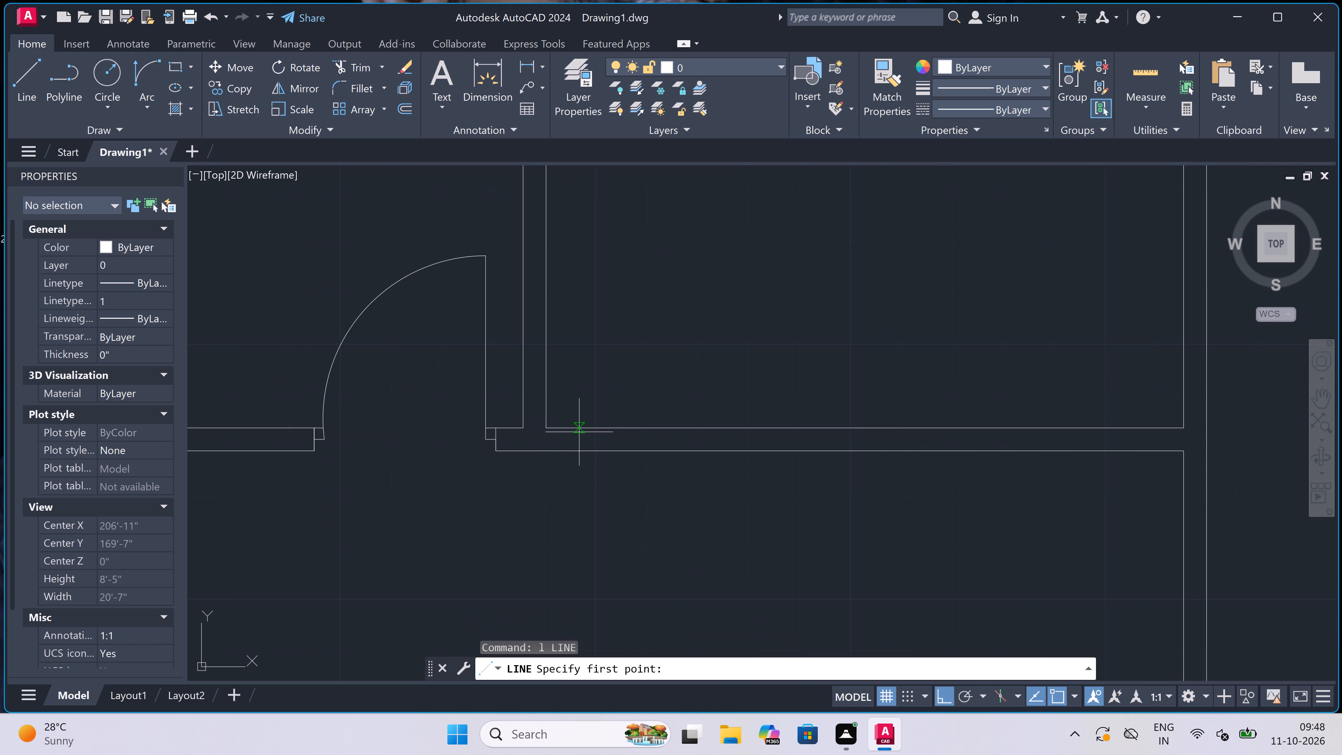
left_click(572, 426)
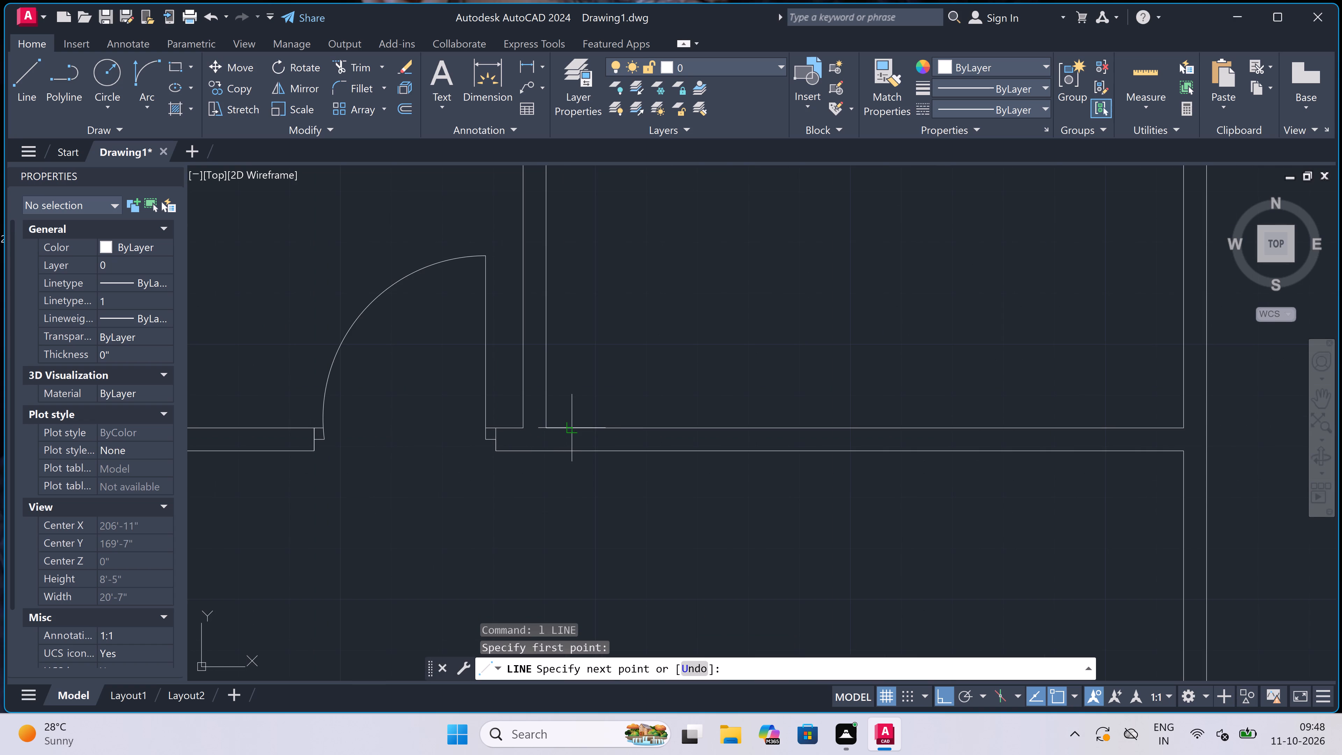
left_click(570, 457)
left_click(568, 441)
scroll(586, 438, "up", 1)
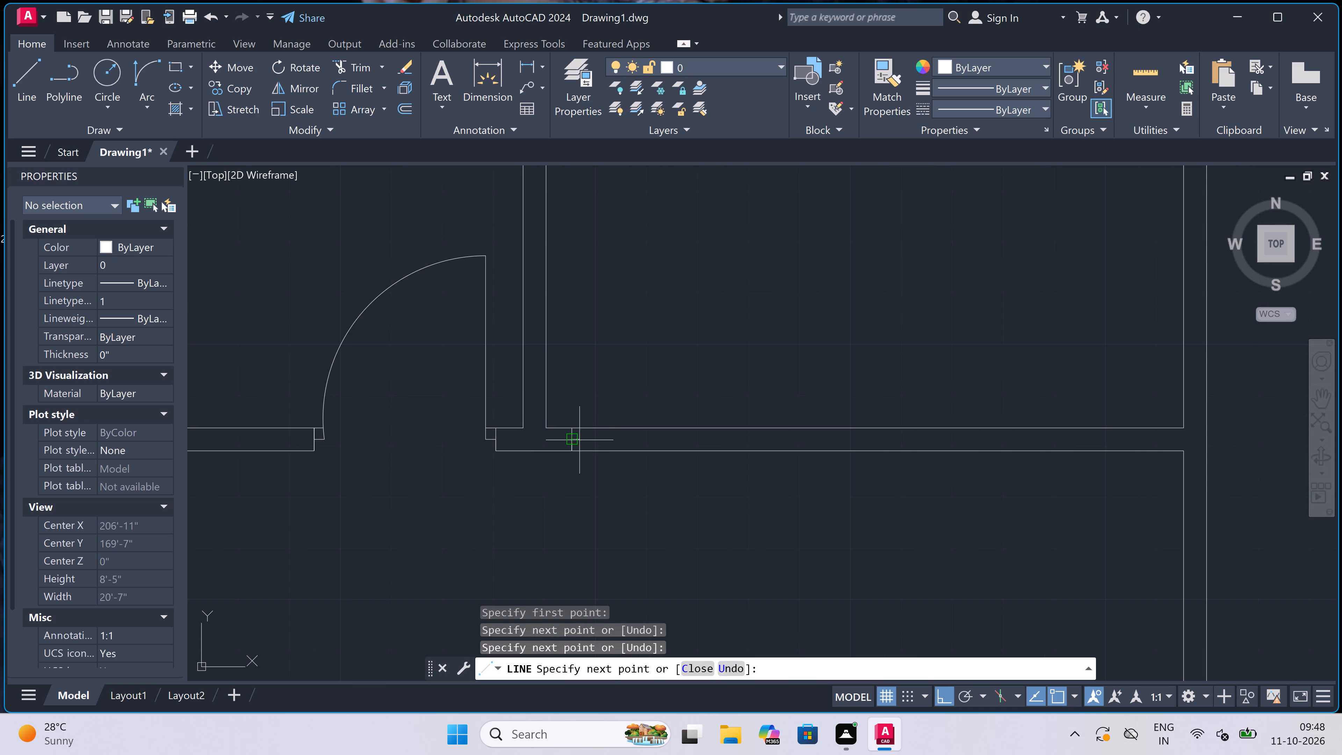
scroll(586, 438, "up", 1)
key("2")
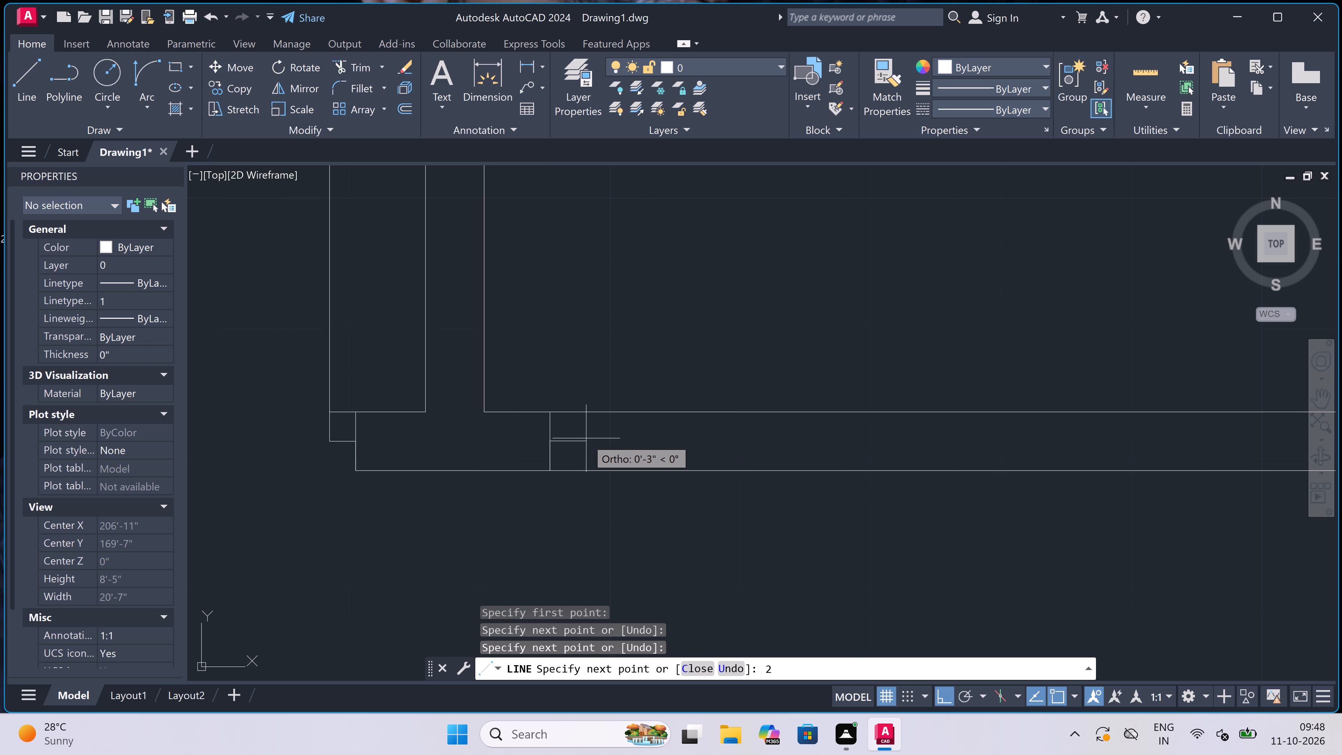
type("\"")
key("space")
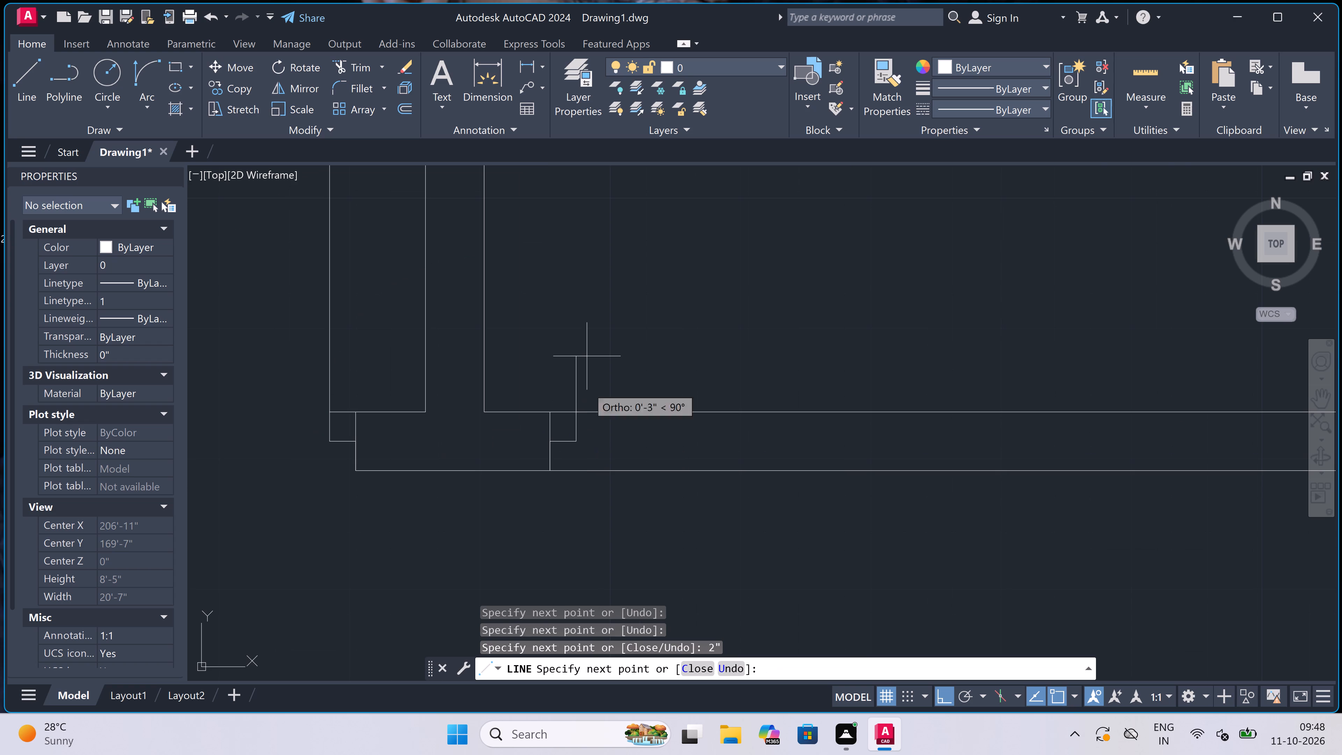
scroll(587, 356, "down", 4)
scroll(587, 356, "up", 4)
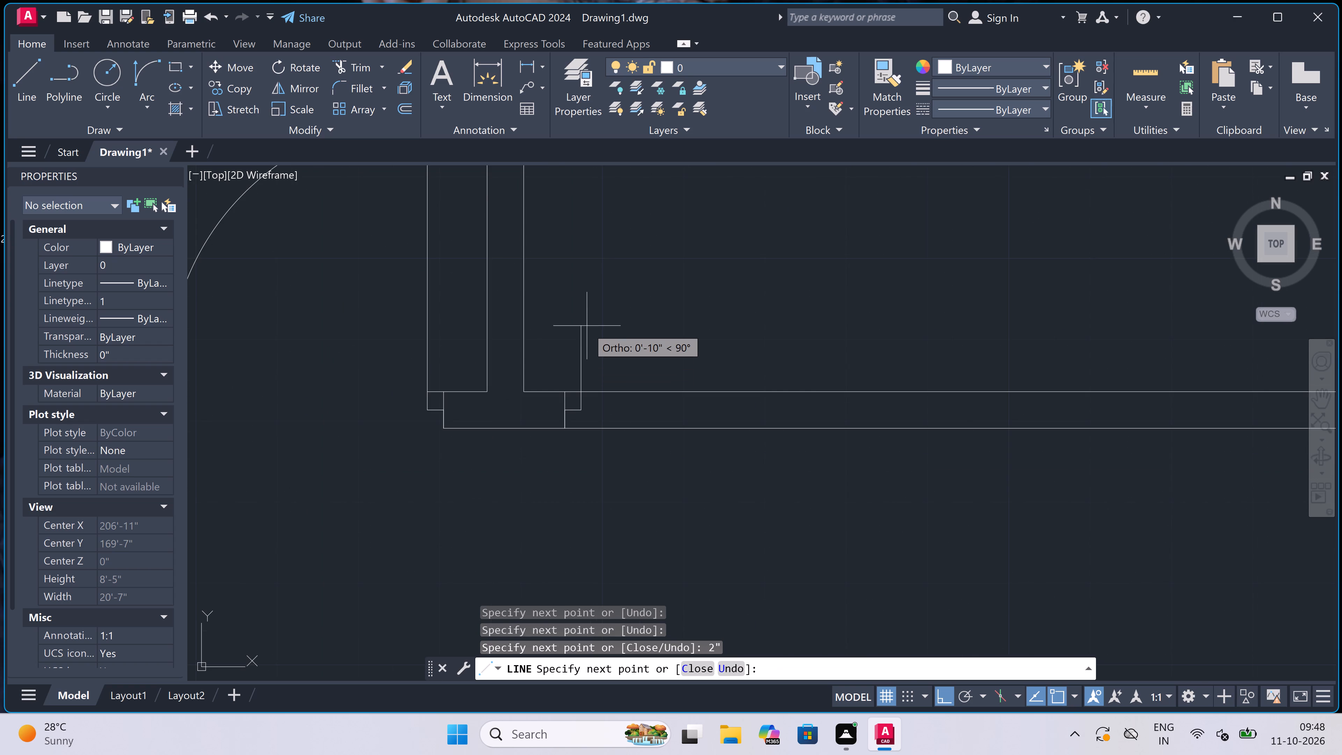
scroll(587, 326, "down", 3)
type("3'")
key("space")
key("Escape")
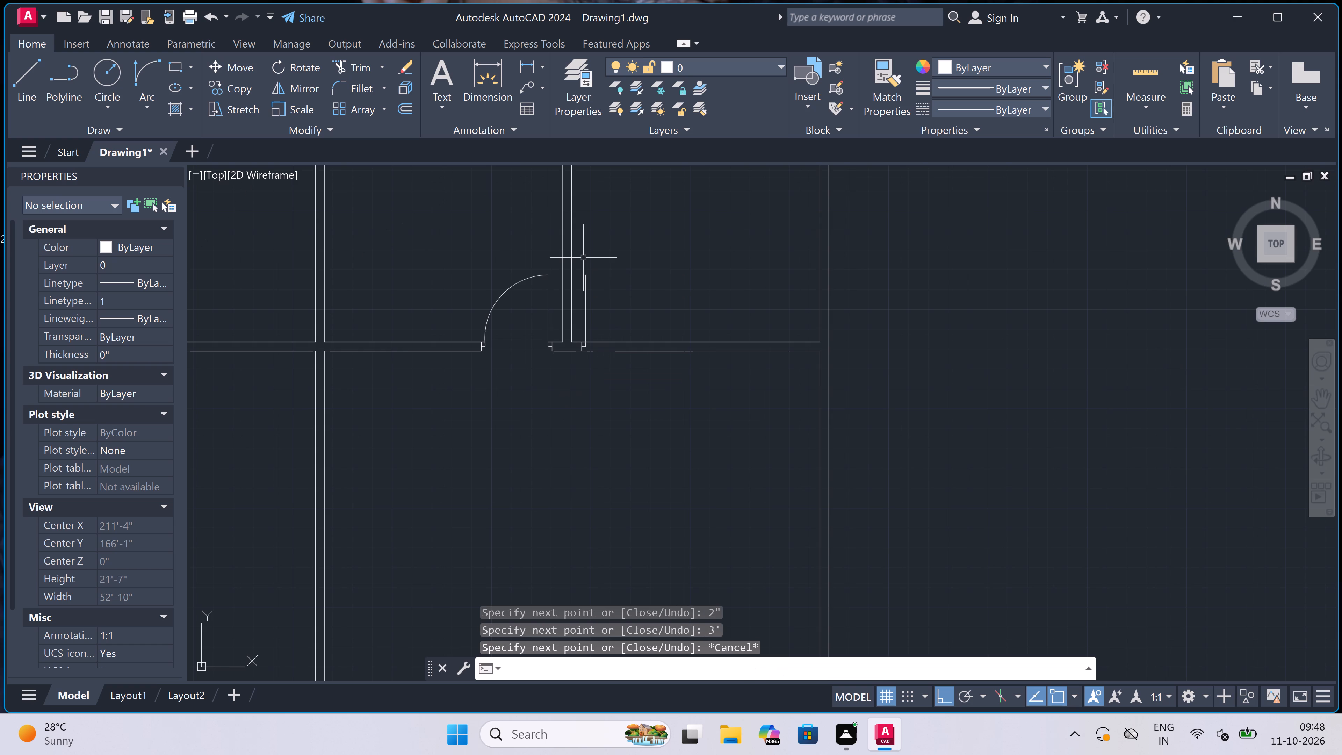
Draw the opposite door jamb across the same wall further right, with a 2" stub from its midpoint toward the new door leaf.
key("space")
scroll(606, 263, "up", 2)
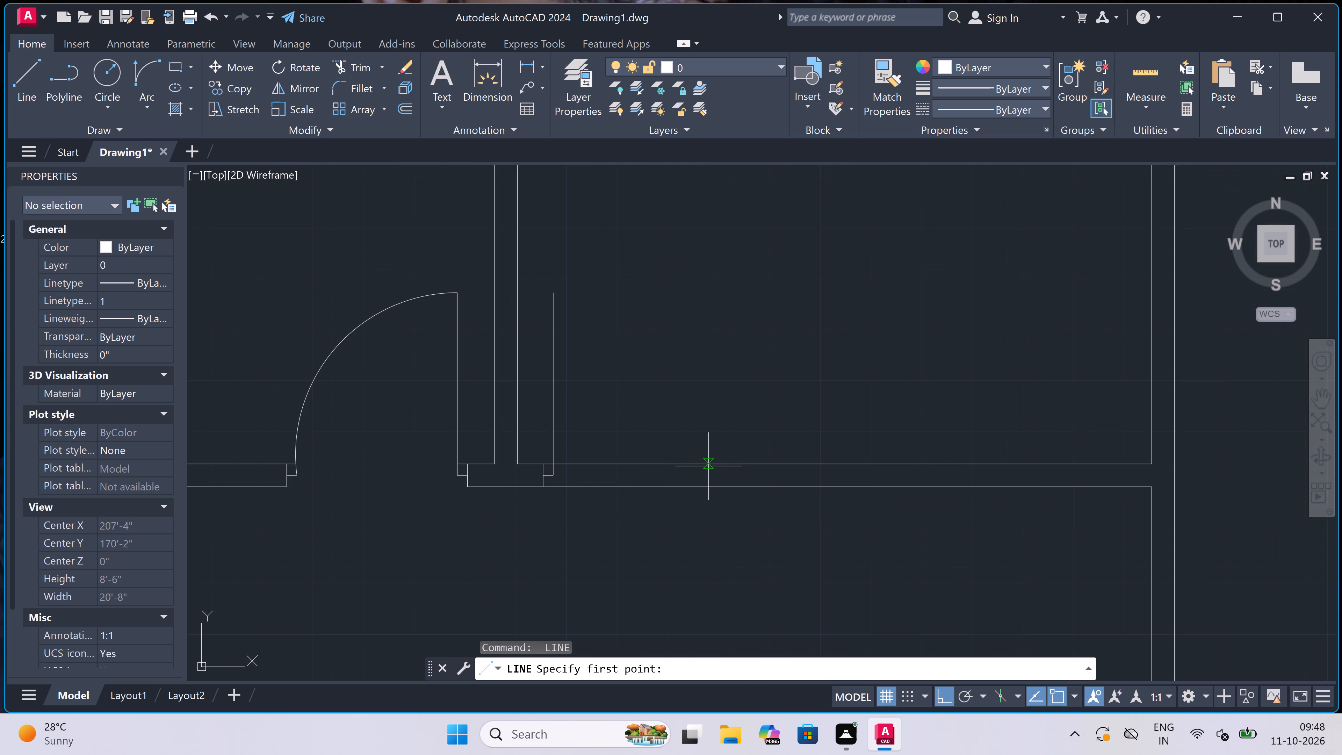
left_click(713, 462)
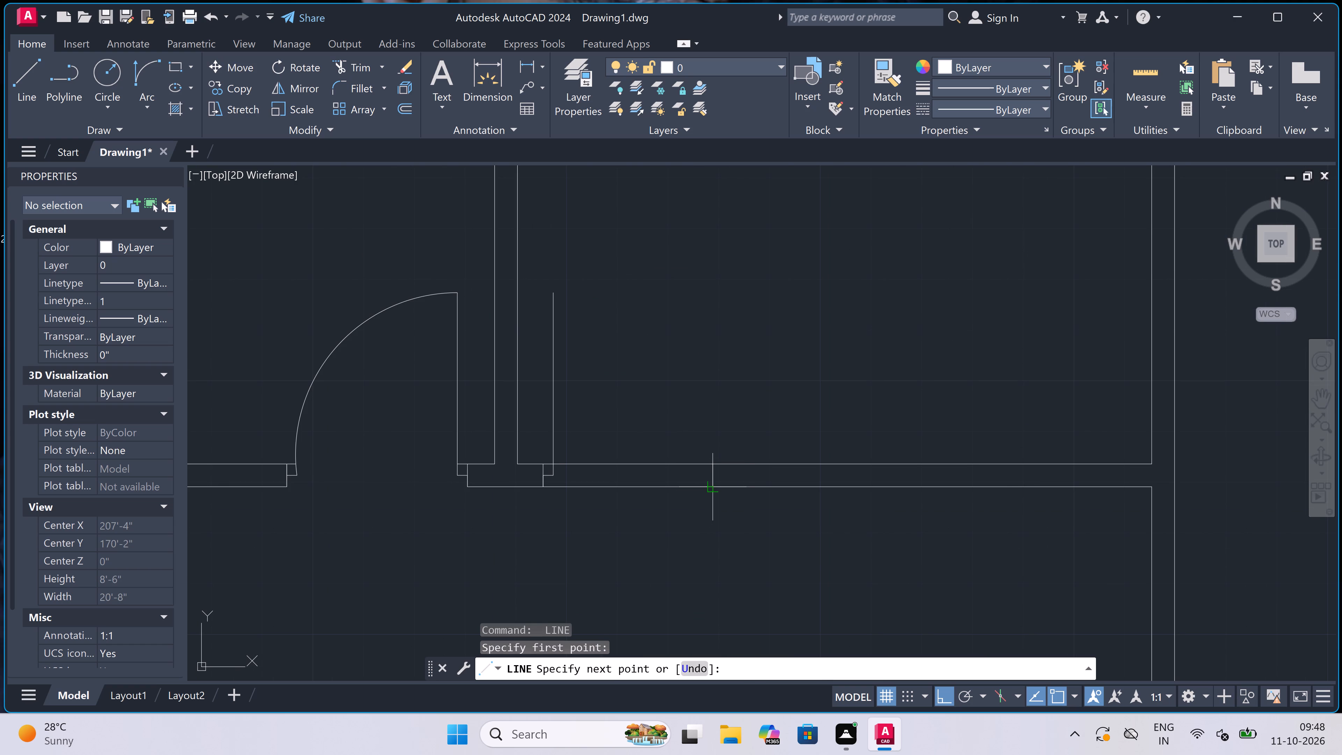
left_click(709, 490)
left_click(712, 470)
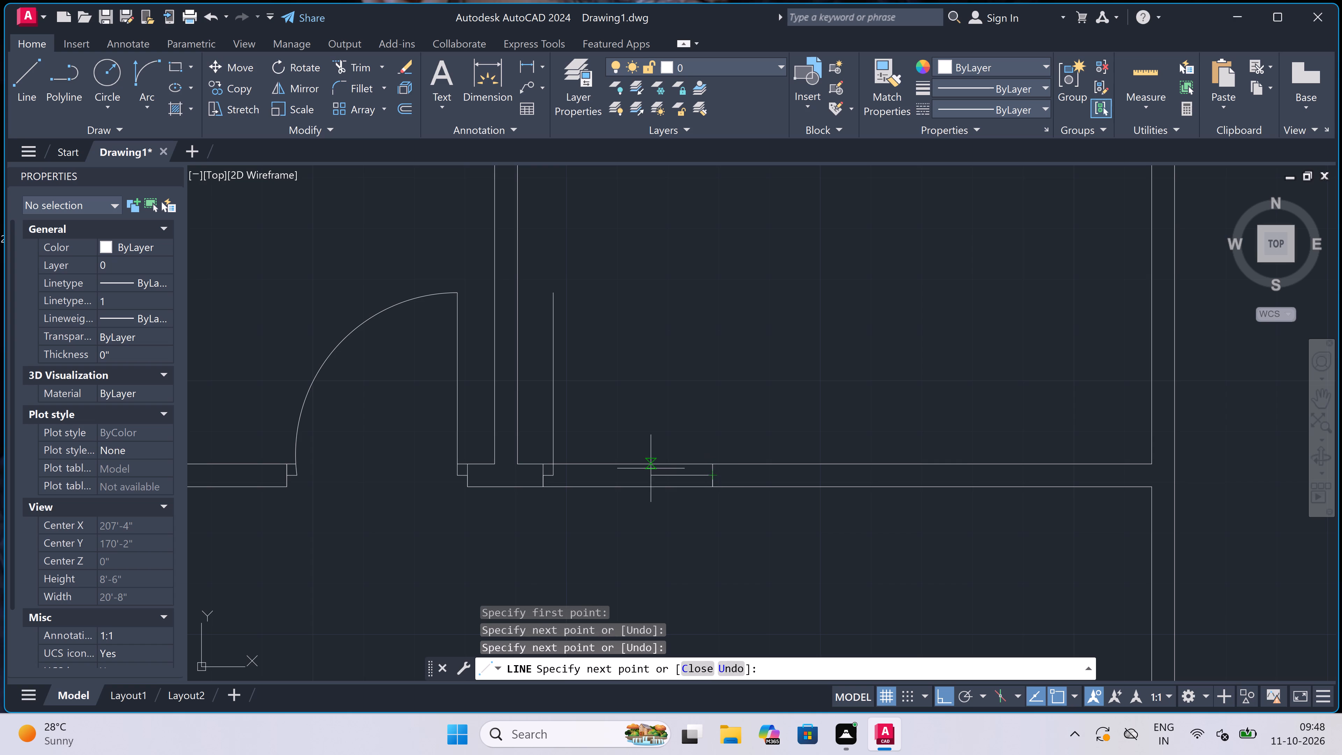
key("2")
type("\"")
key("space")
key("Escape")
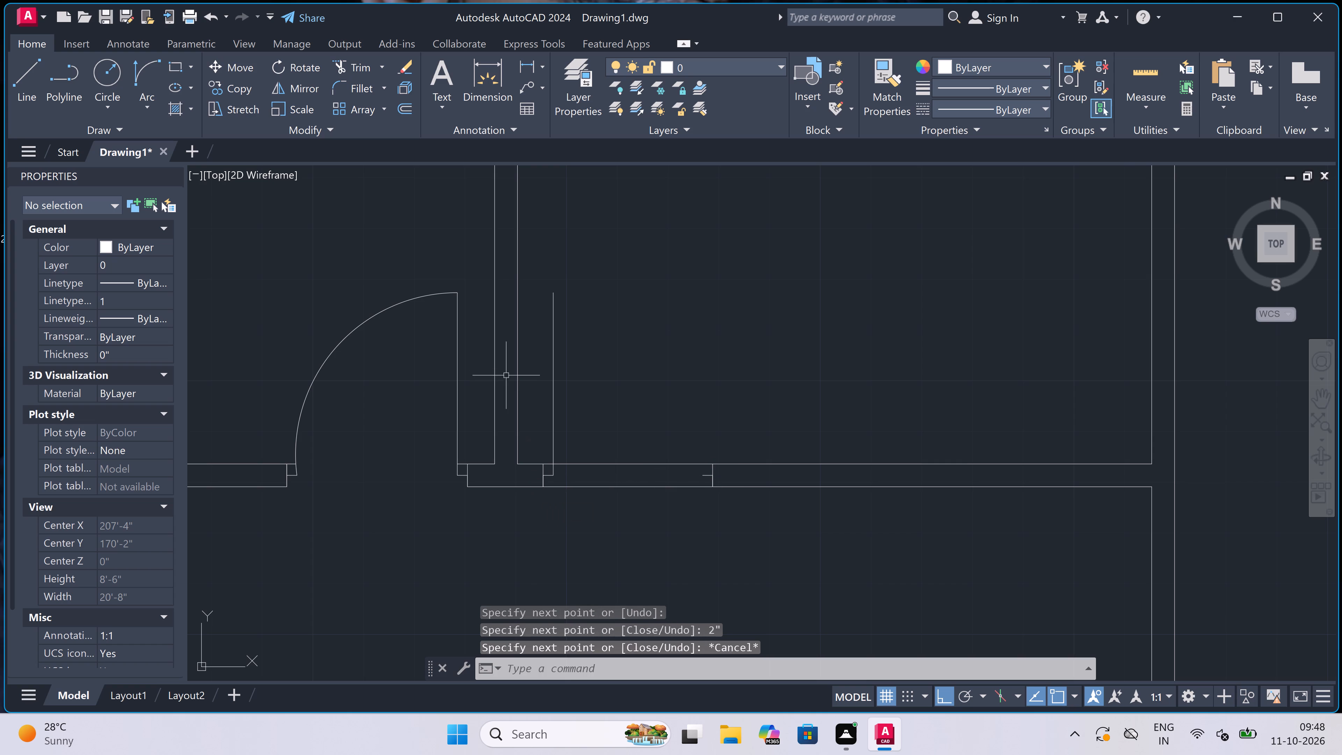
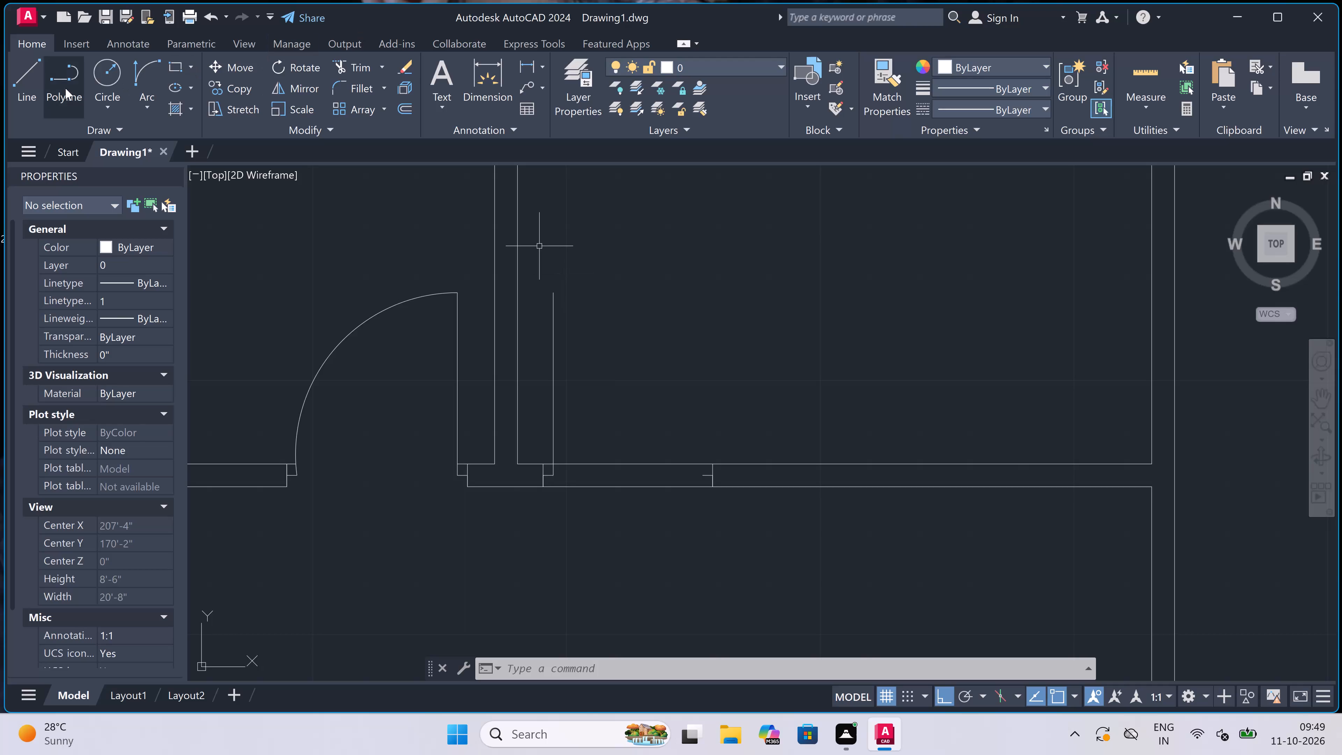
Draw the door swing as a Start, End, Direction arc from the leaf's top to the opposite stub's midpoint, with a horizontal rightward start tangent.
left_click(152, 68)
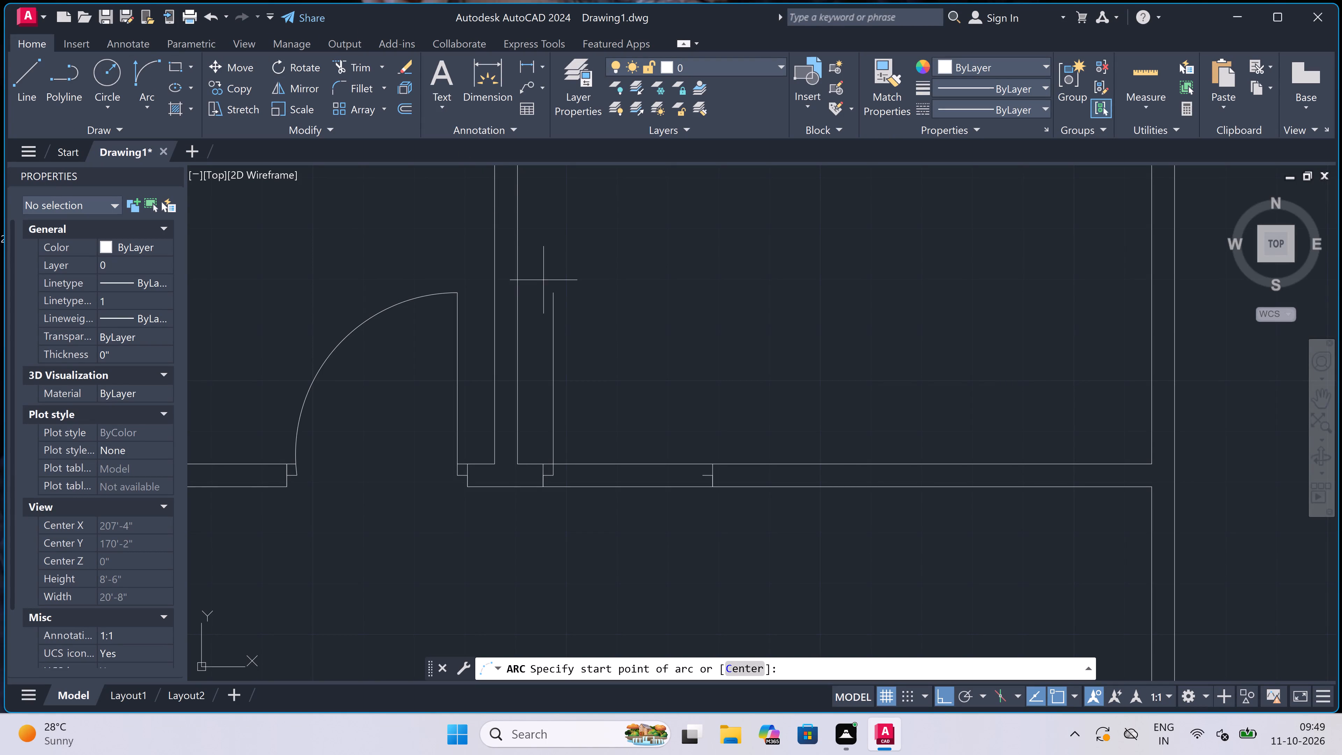
left_click(555, 293)
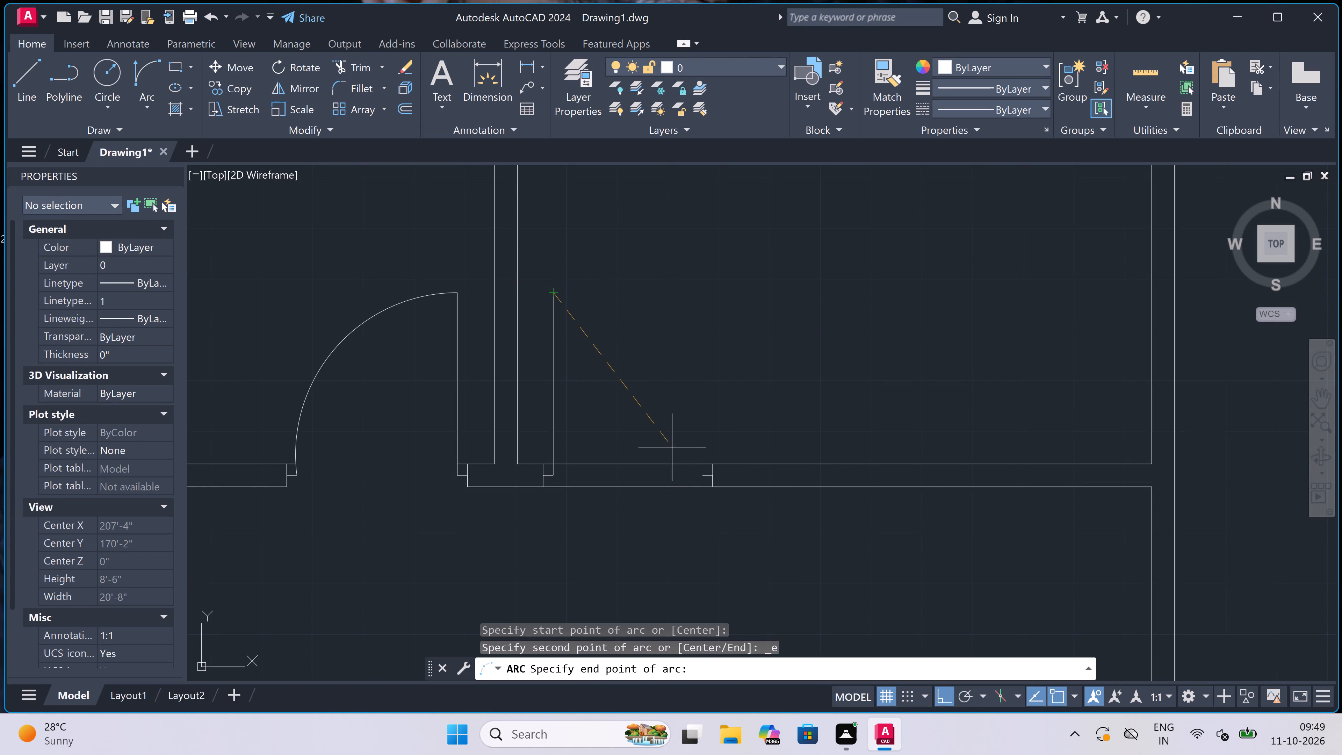
left_click(707, 476)
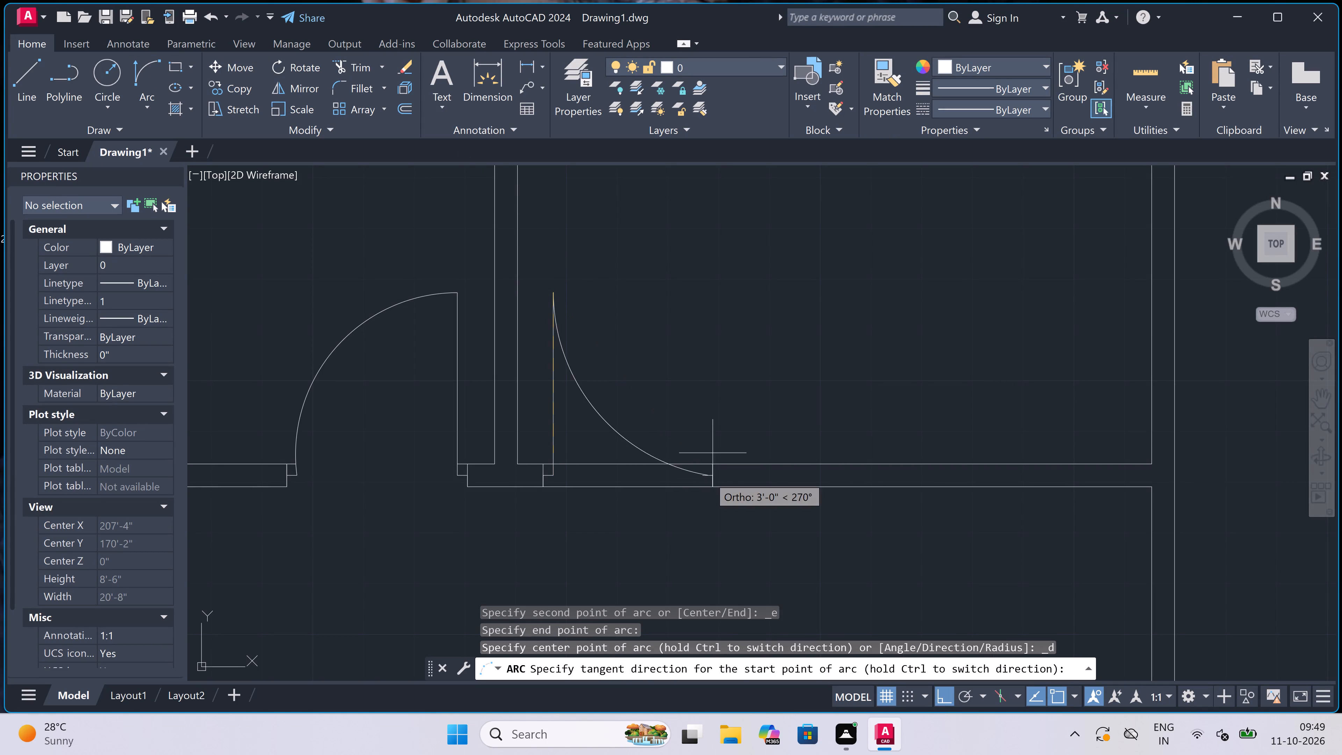
left_click(728, 397)
Trim the part of the opposite jamb's stub that projects past the door swing arc.
type("tr")
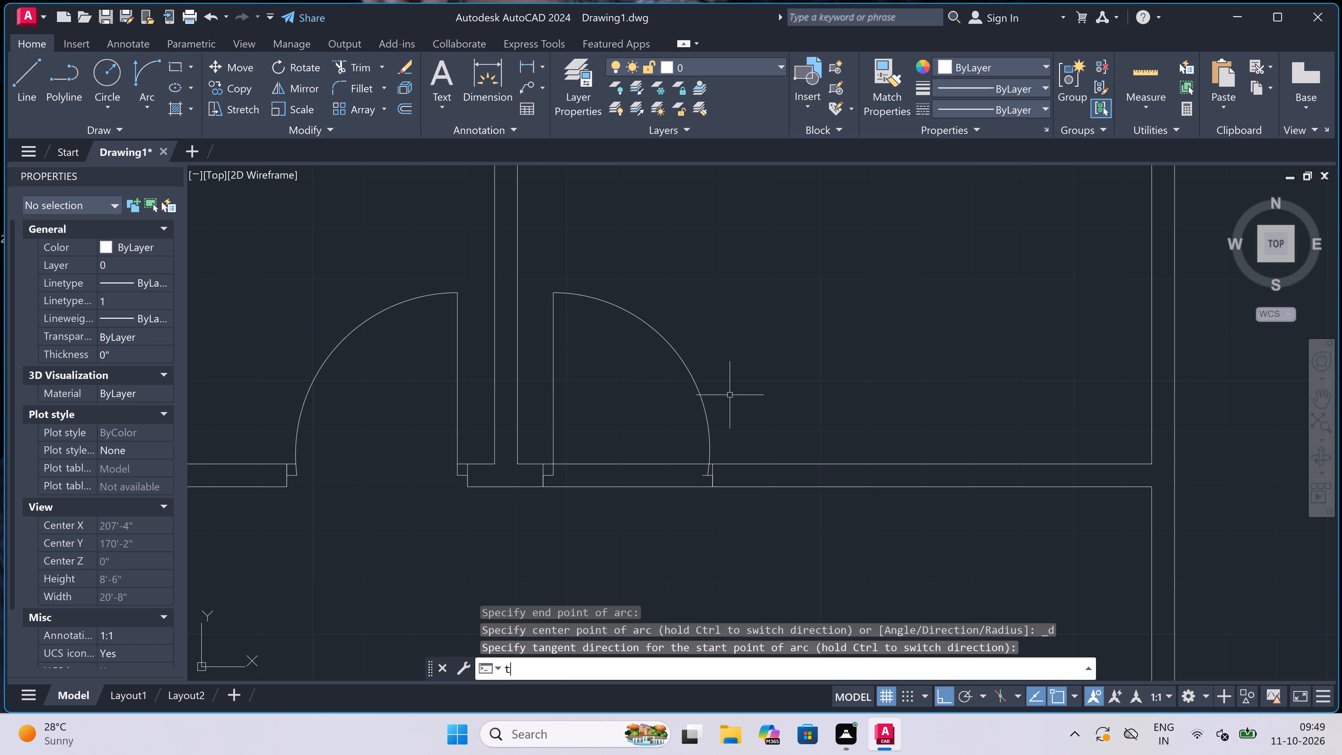
key("space")
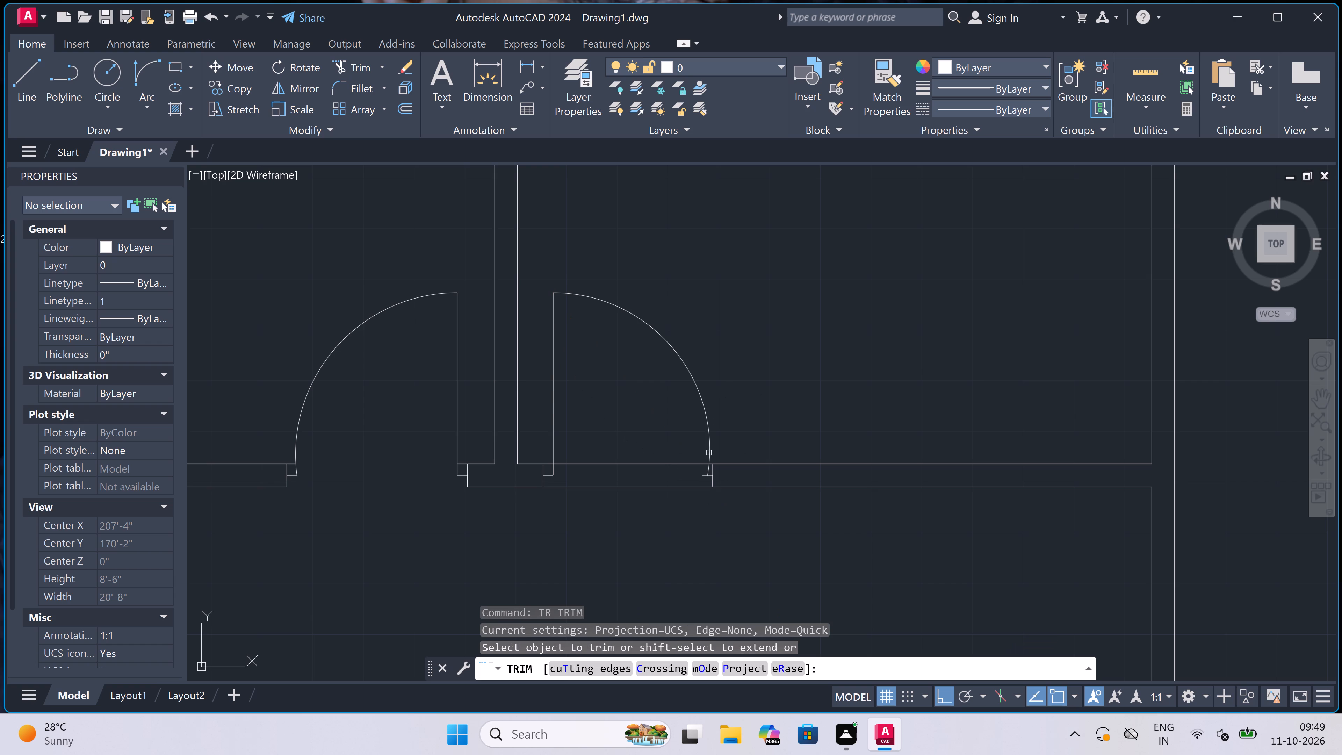
scroll(684, 503, "up", 2)
scroll(722, 432, "up", 3)
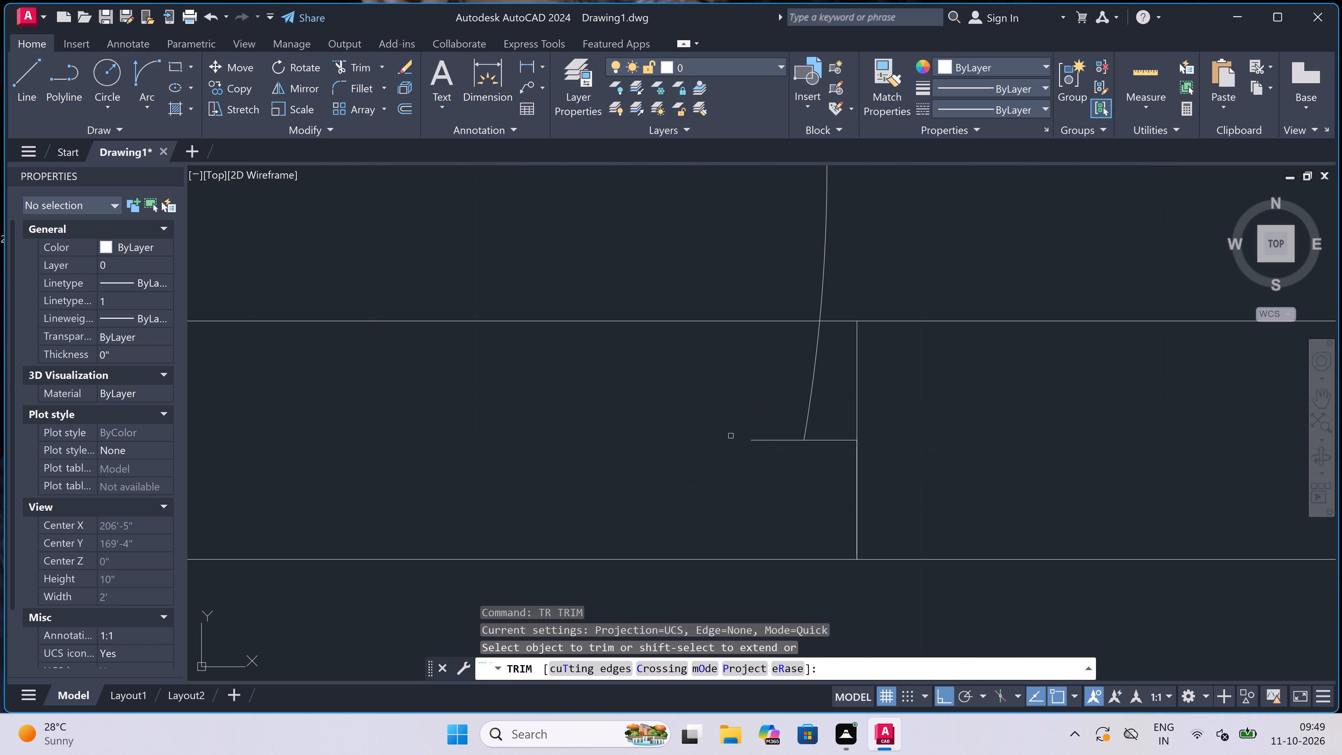
left_click(765, 452)
left_click(765, 414)
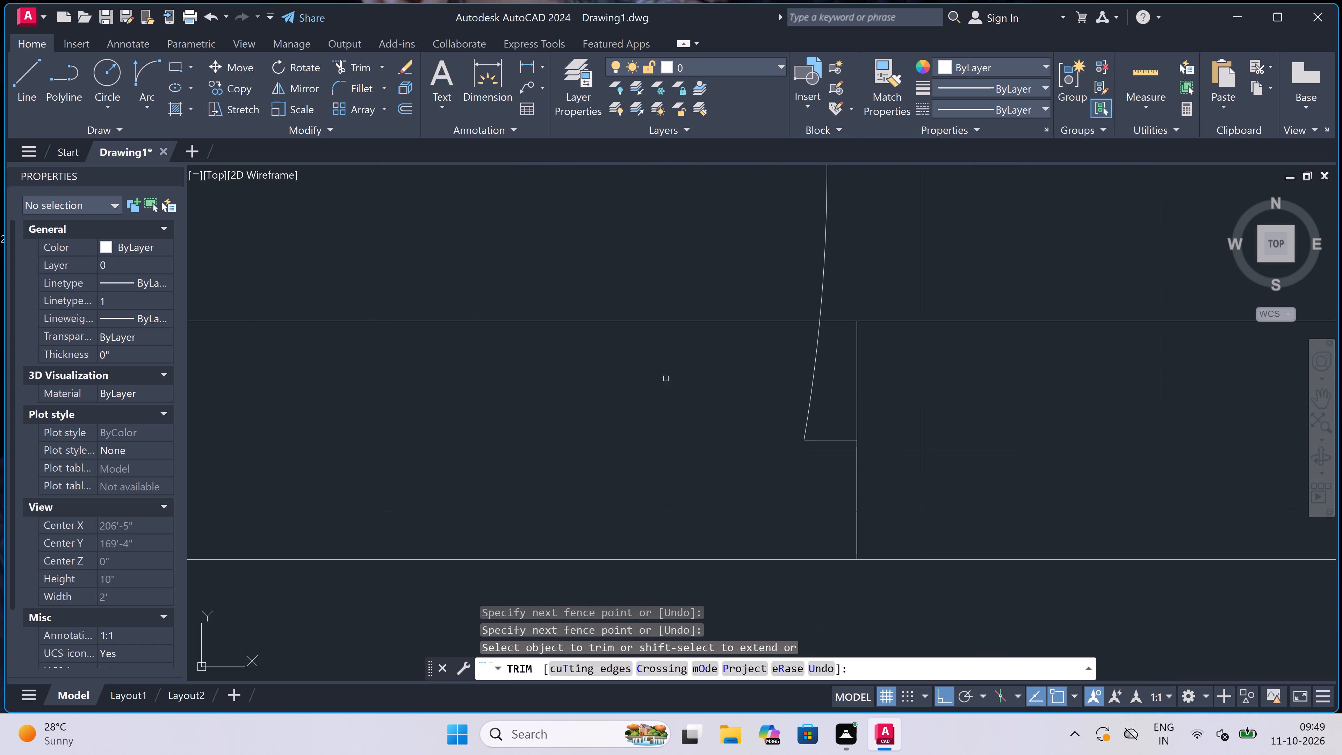
Trim both lines of the lower horizontal wall between the two jambs to open the doorway right of the third partition.
scroll(666, 378, "down", 5)
left_click(634, 336)
left_click(626, 459)
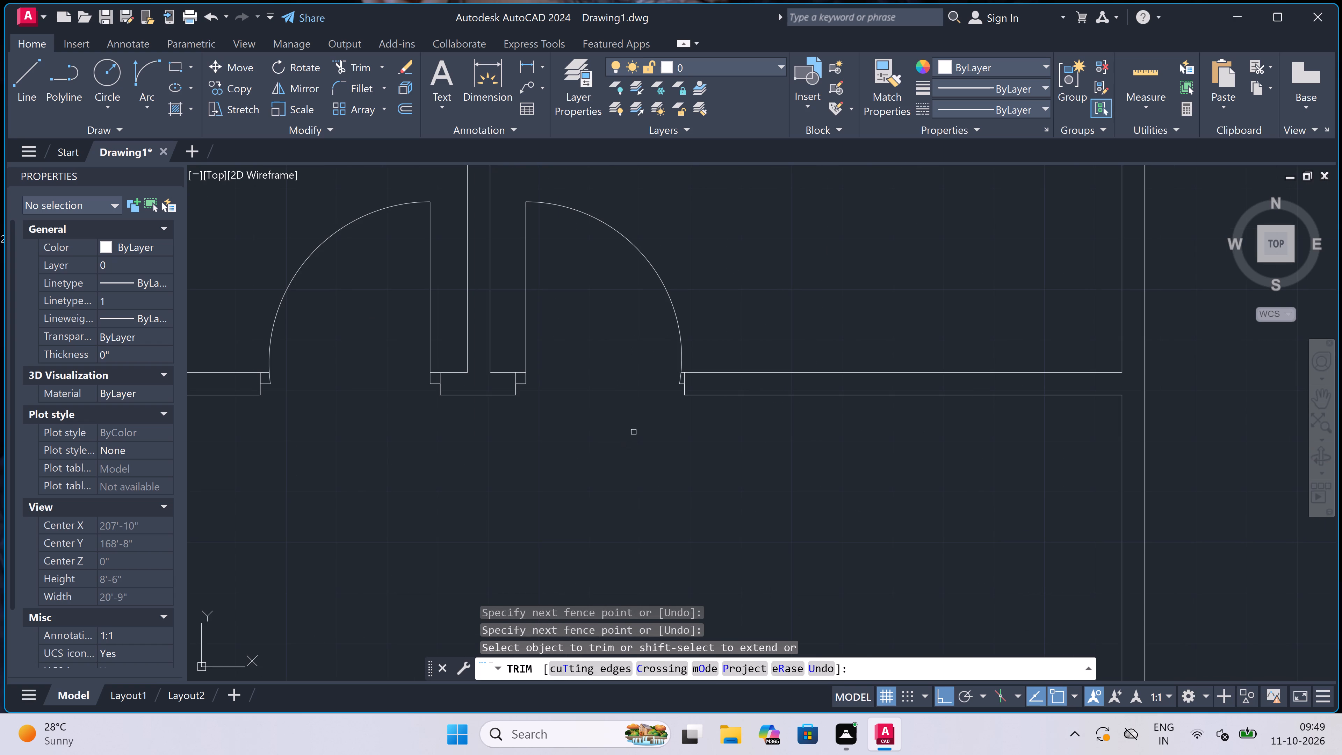
scroll(634, 429, "down", 8)
scroll(531, 429, "up", 3)
scroll(579, 334, "up", 1)
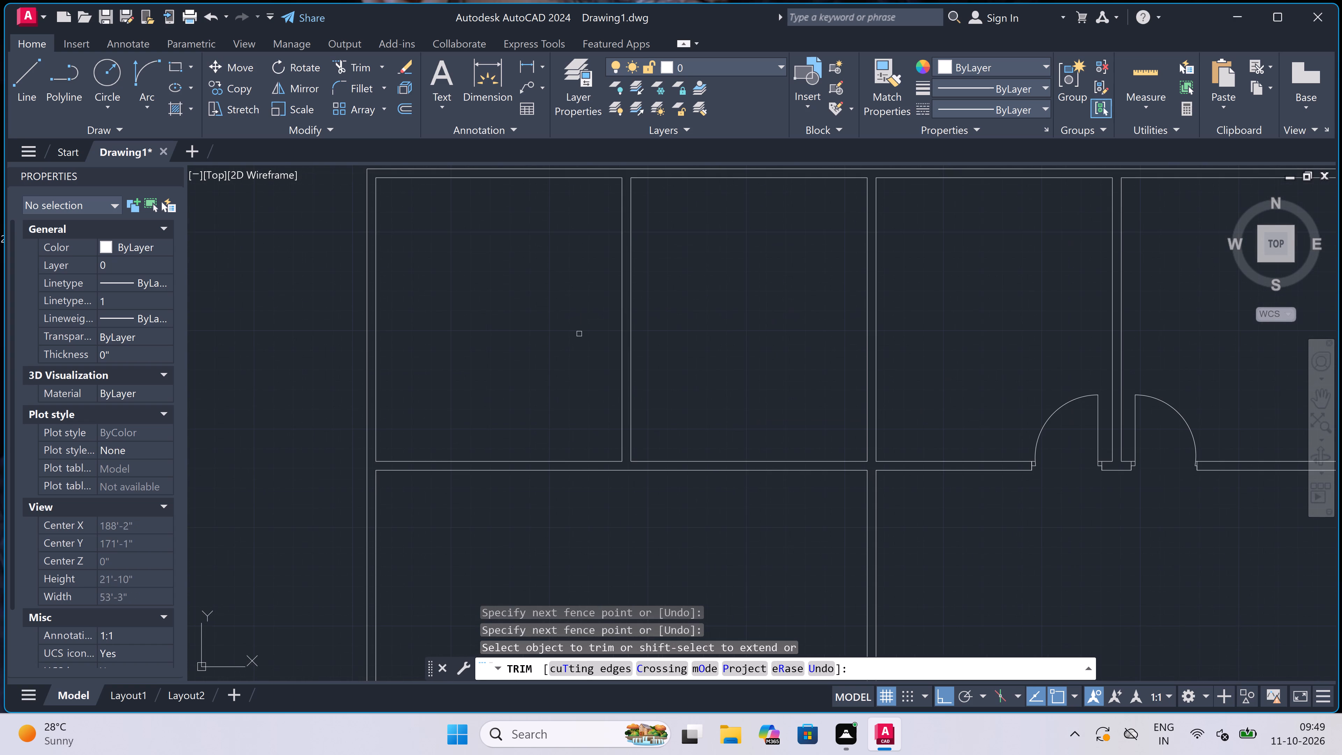
key("Escape")
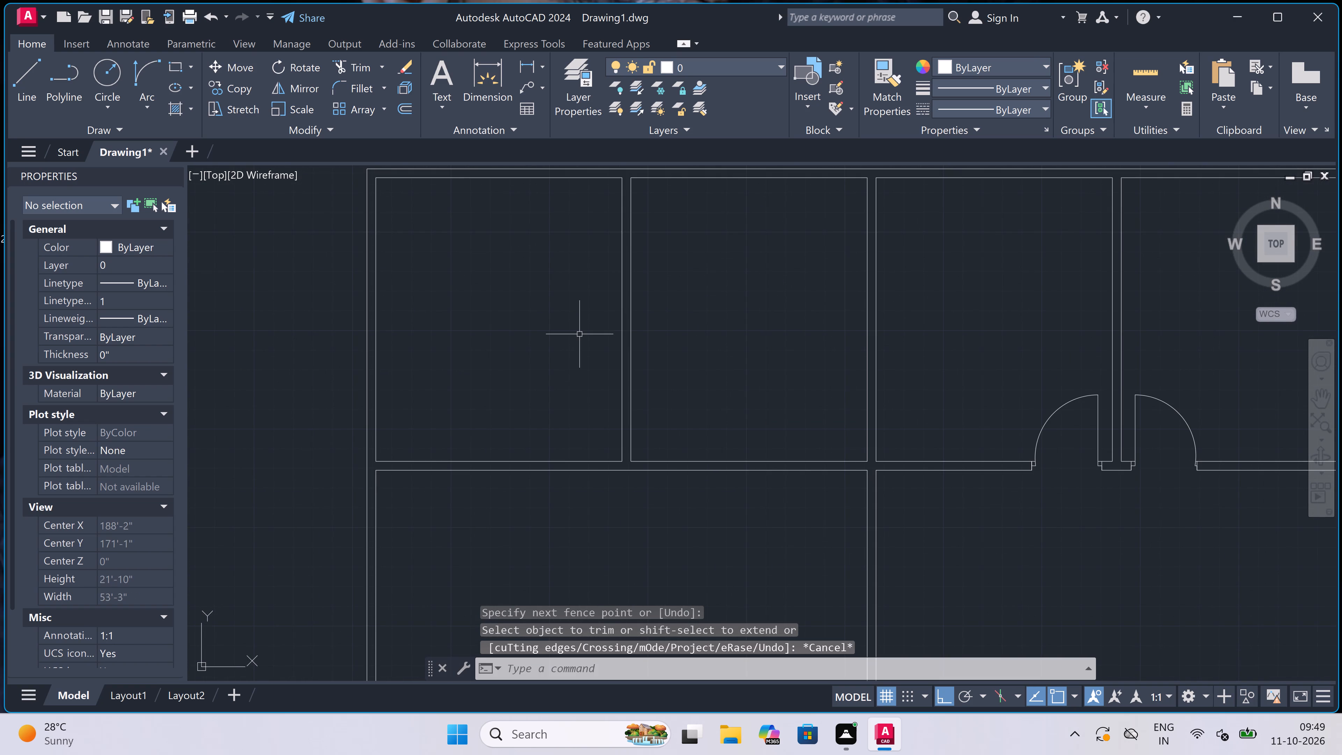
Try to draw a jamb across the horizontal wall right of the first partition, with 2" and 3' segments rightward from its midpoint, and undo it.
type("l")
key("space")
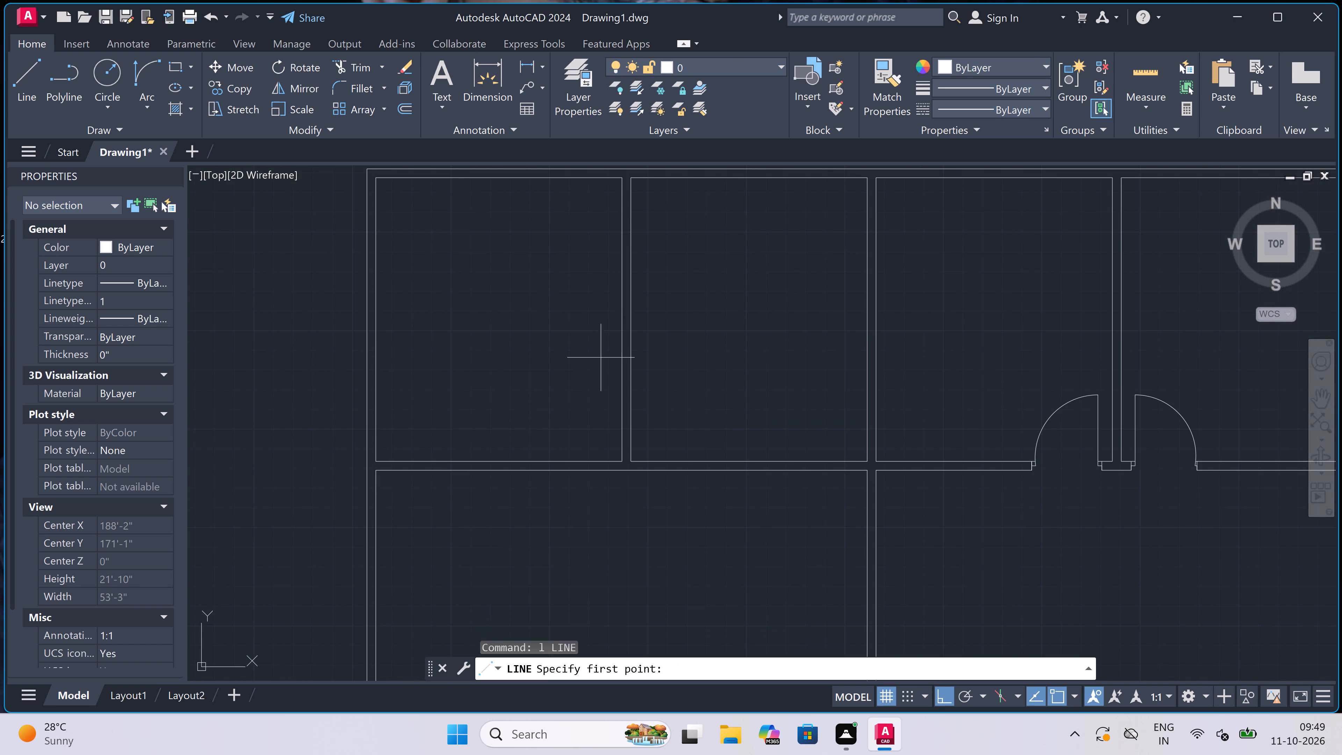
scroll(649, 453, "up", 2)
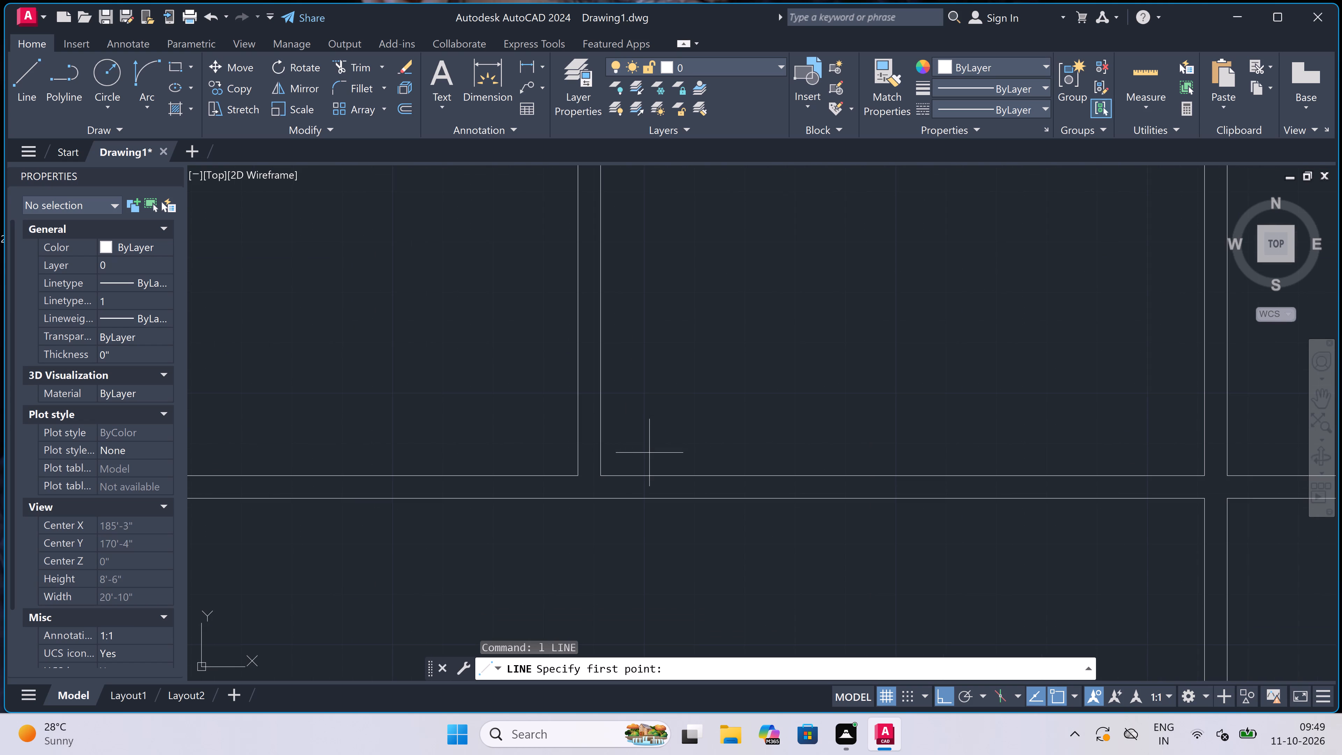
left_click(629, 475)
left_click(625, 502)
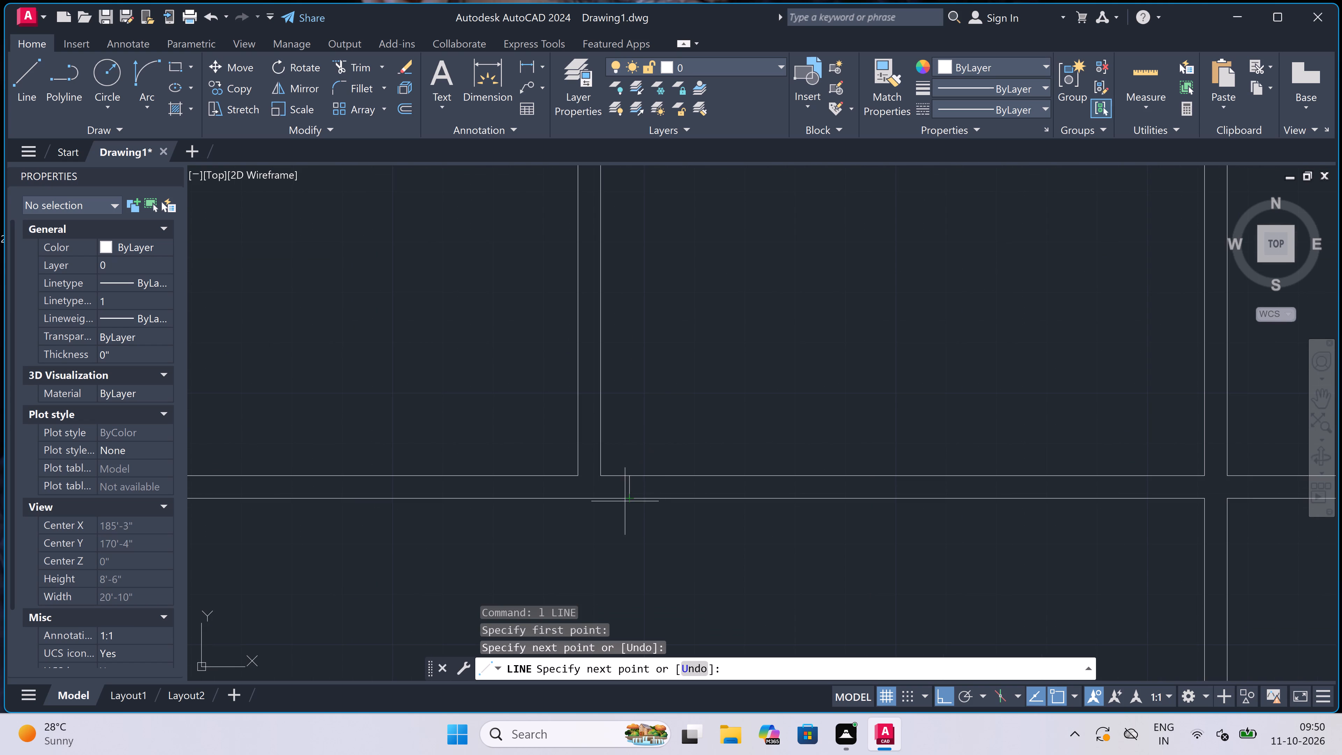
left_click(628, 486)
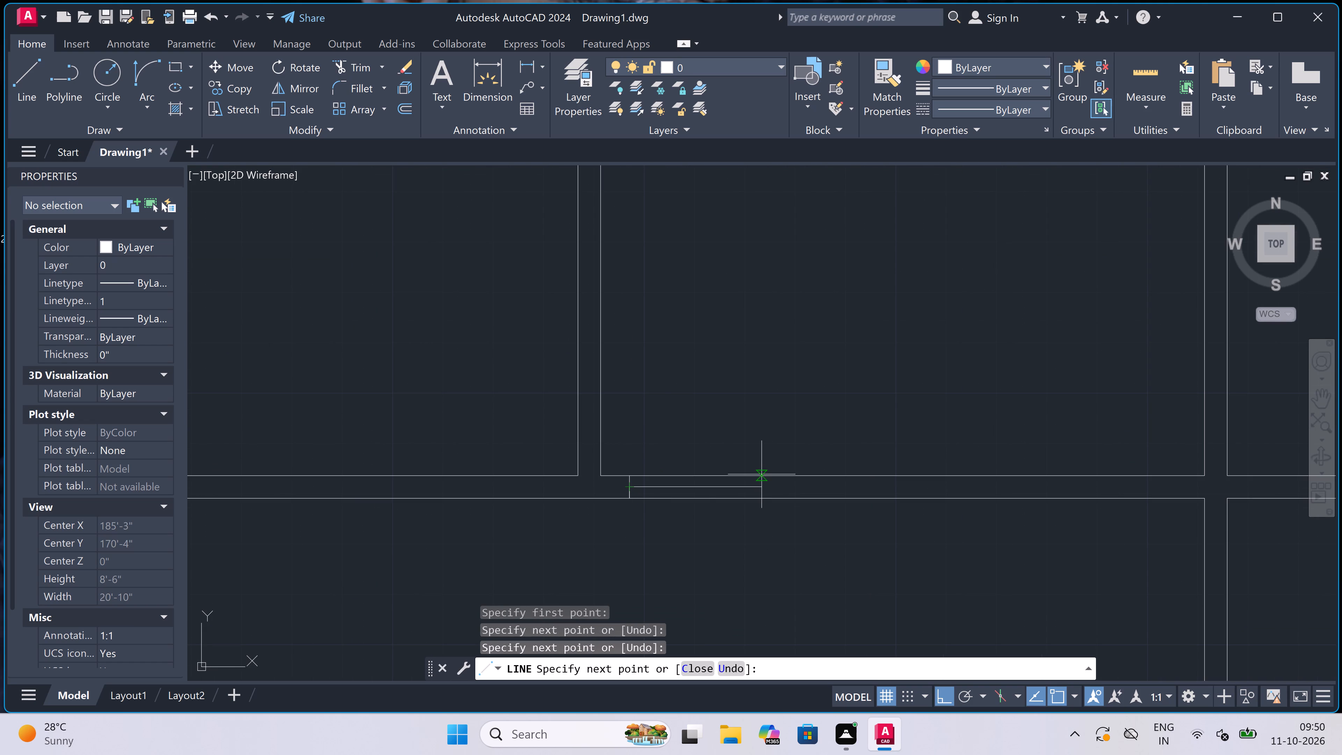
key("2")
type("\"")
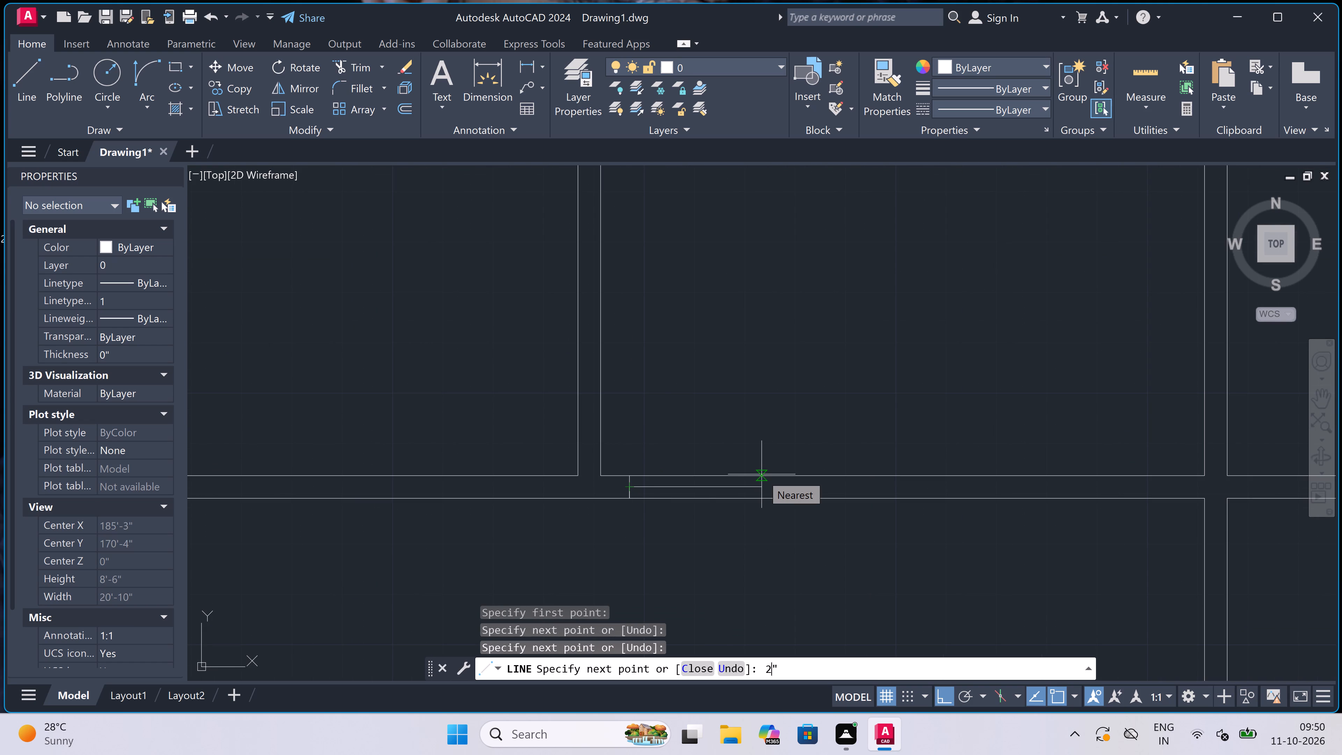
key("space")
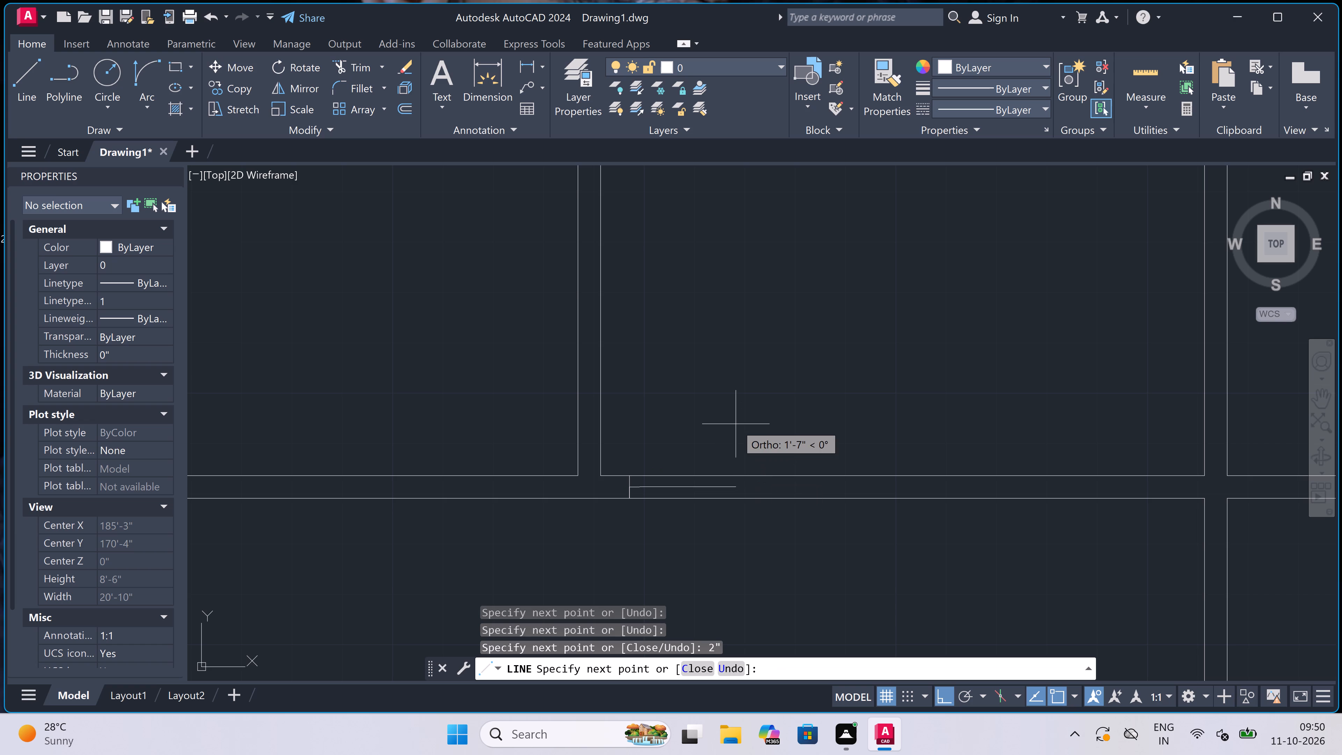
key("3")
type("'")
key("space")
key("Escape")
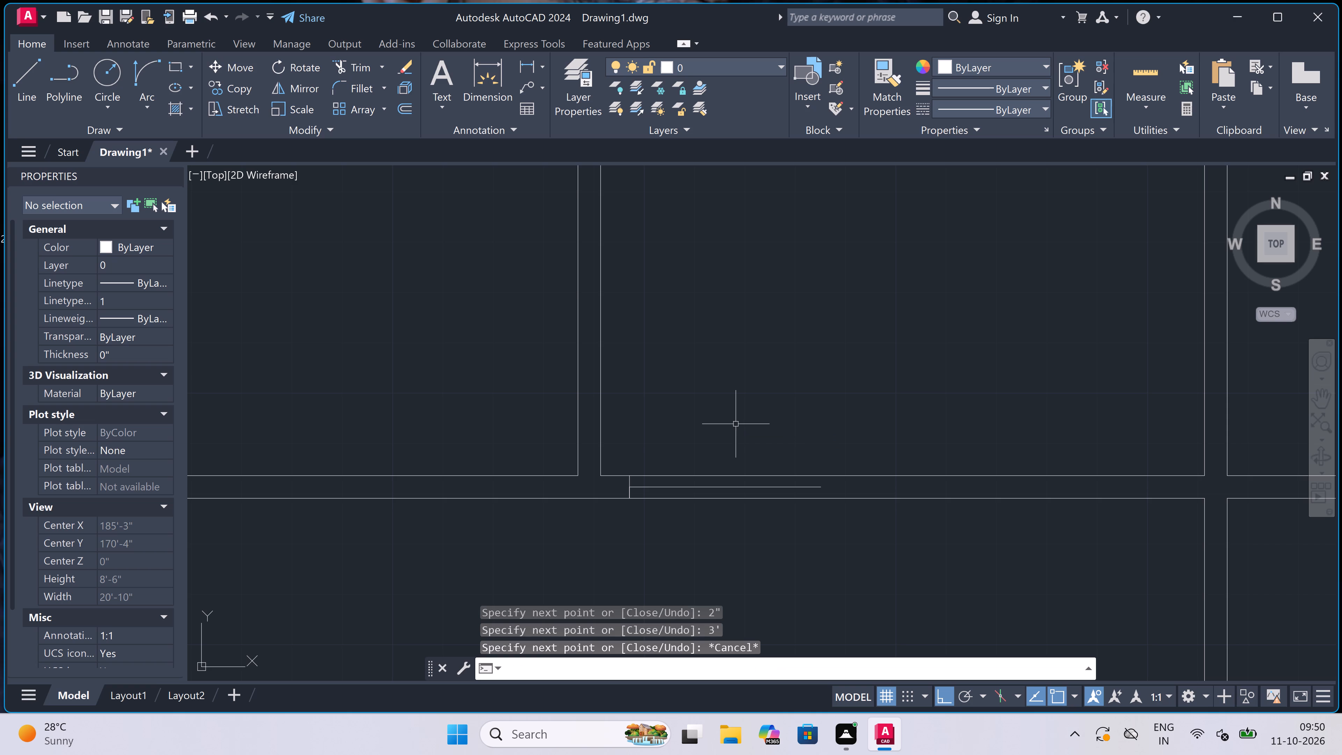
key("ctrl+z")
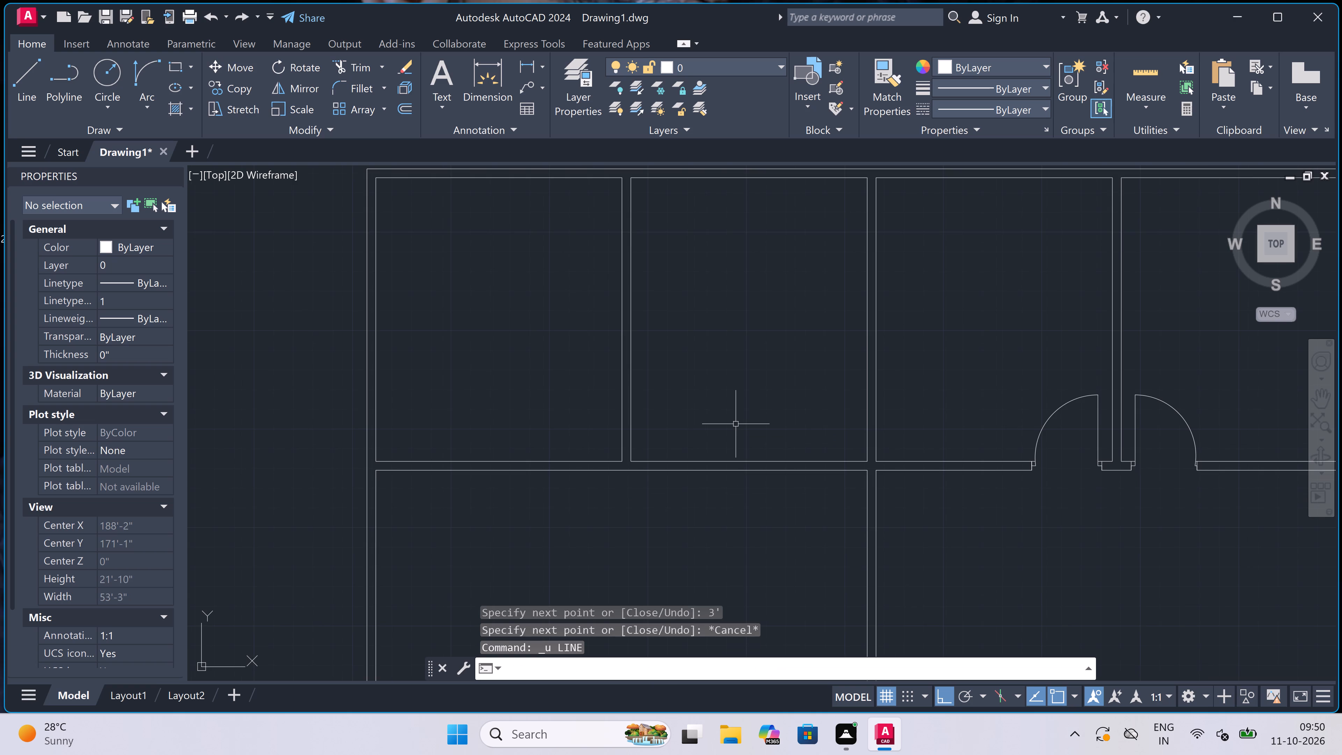
Draw a door jamb across the horizontal wall just right of the first partition, with a 2" stub rightward from its midpoint and a 3' leaf upward.
type("l")
key("space")
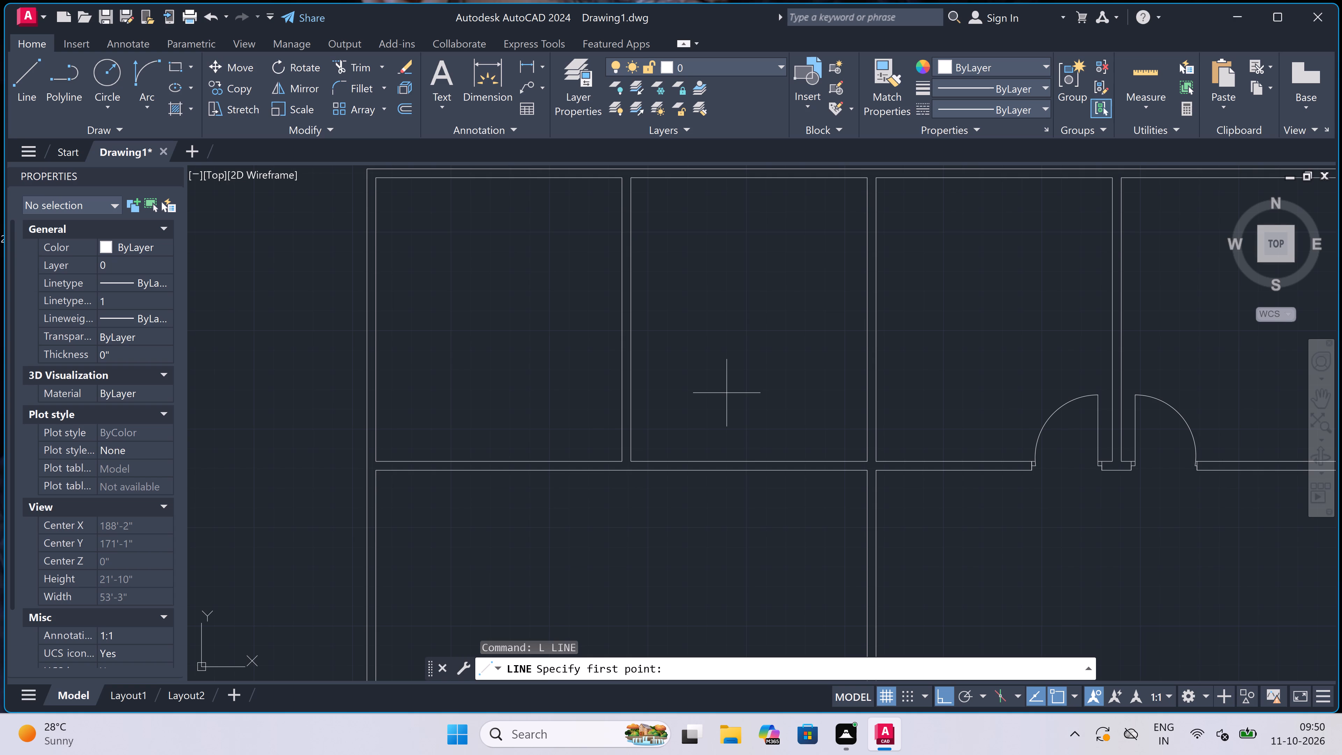
type("l")
key("space")
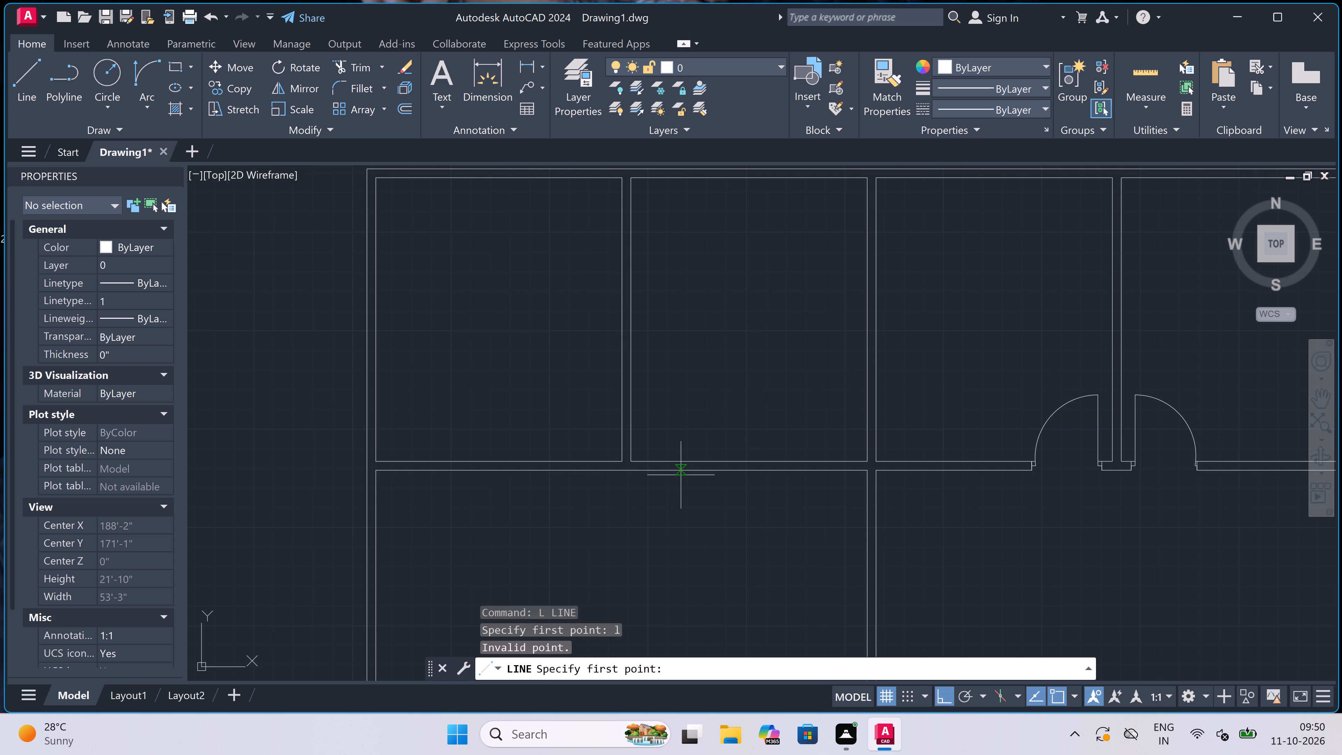
scroll(681, 475, "up", 2)
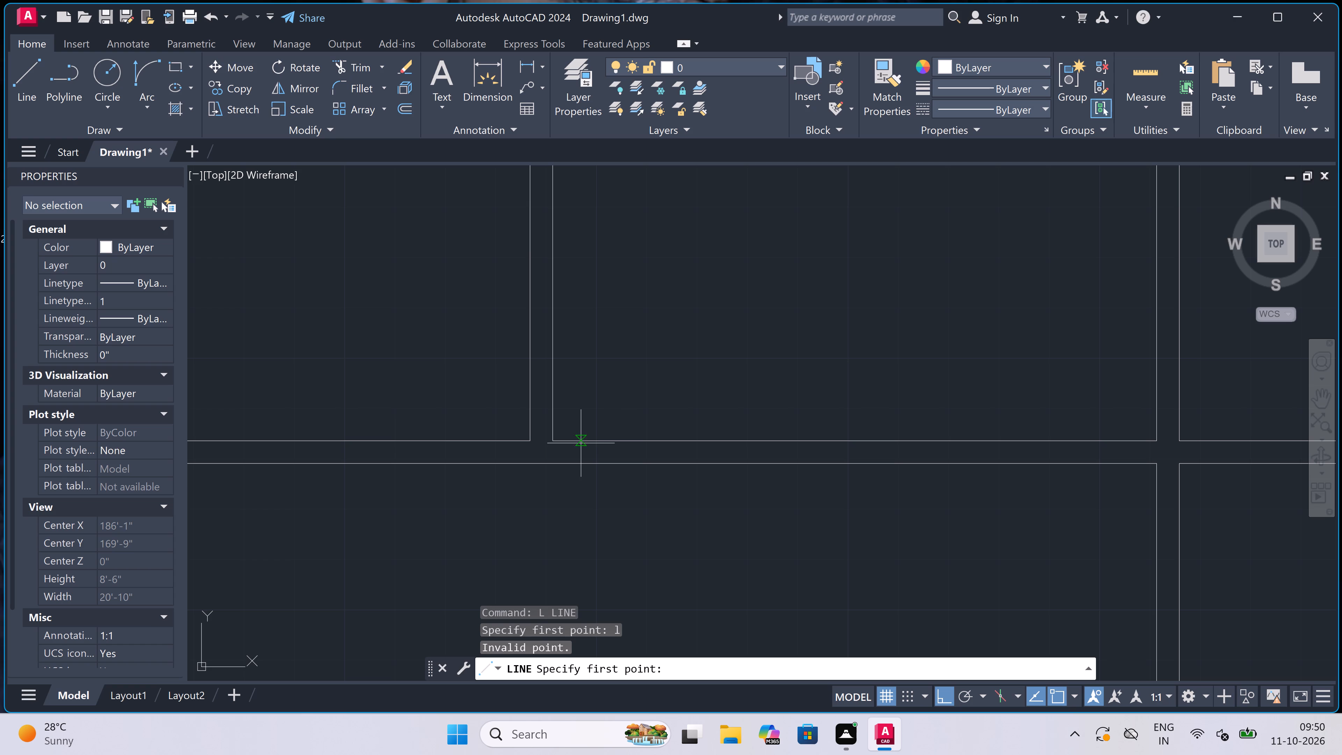
left_click(593, 440)
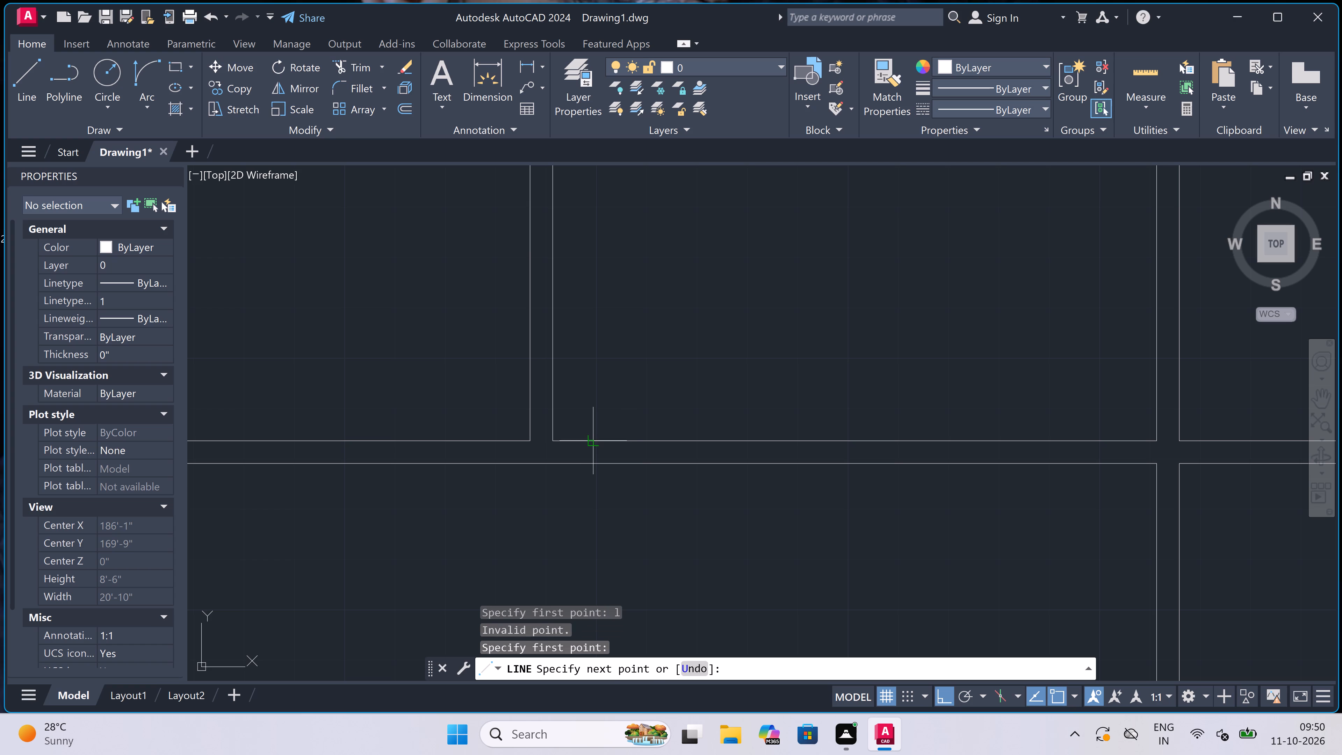
left_click(593, 456)
left_click(593, 455)
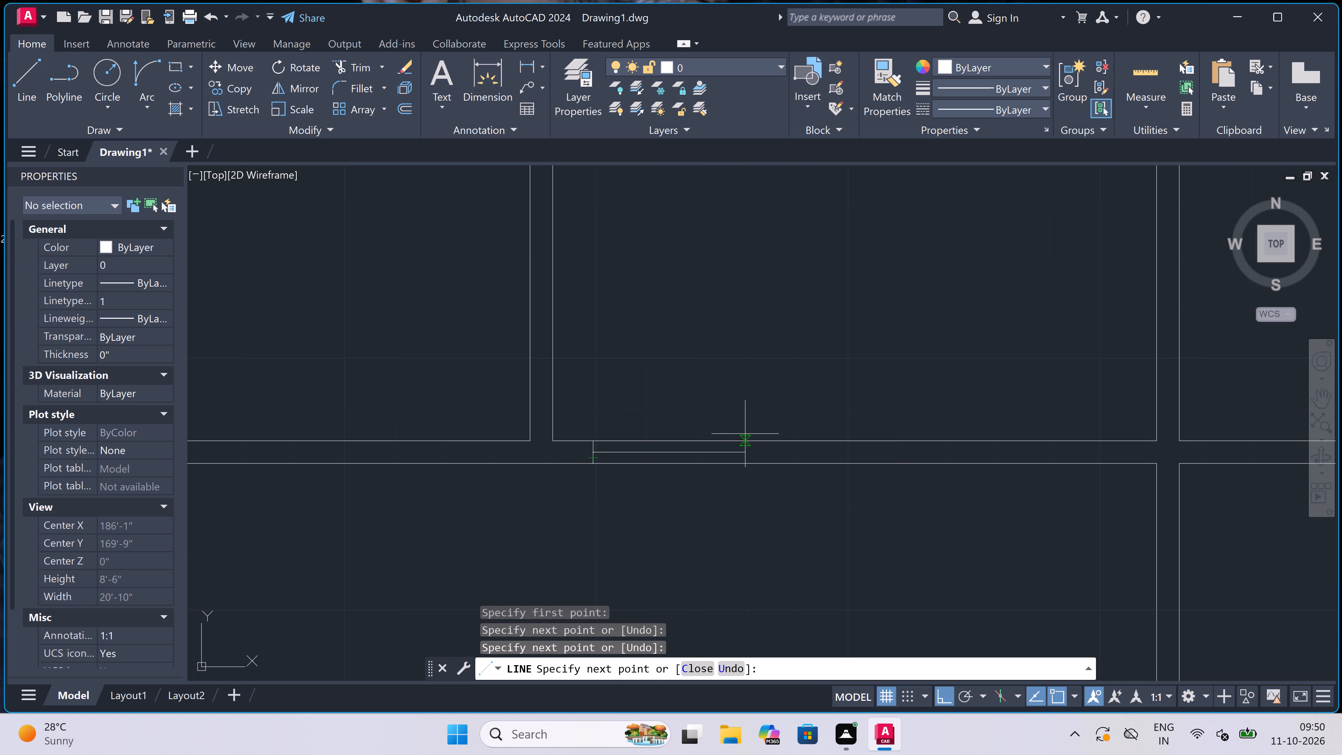
key("2")
type("\"")
key("space")
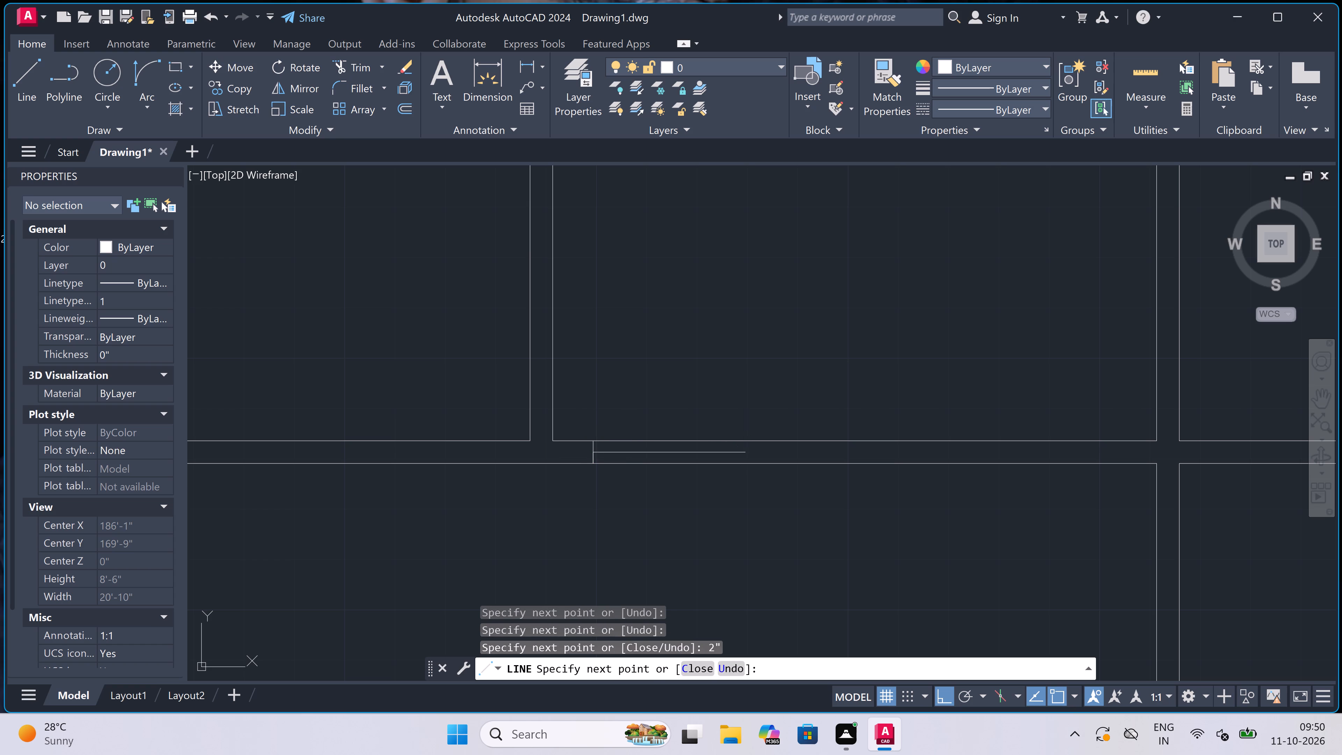
key("3")
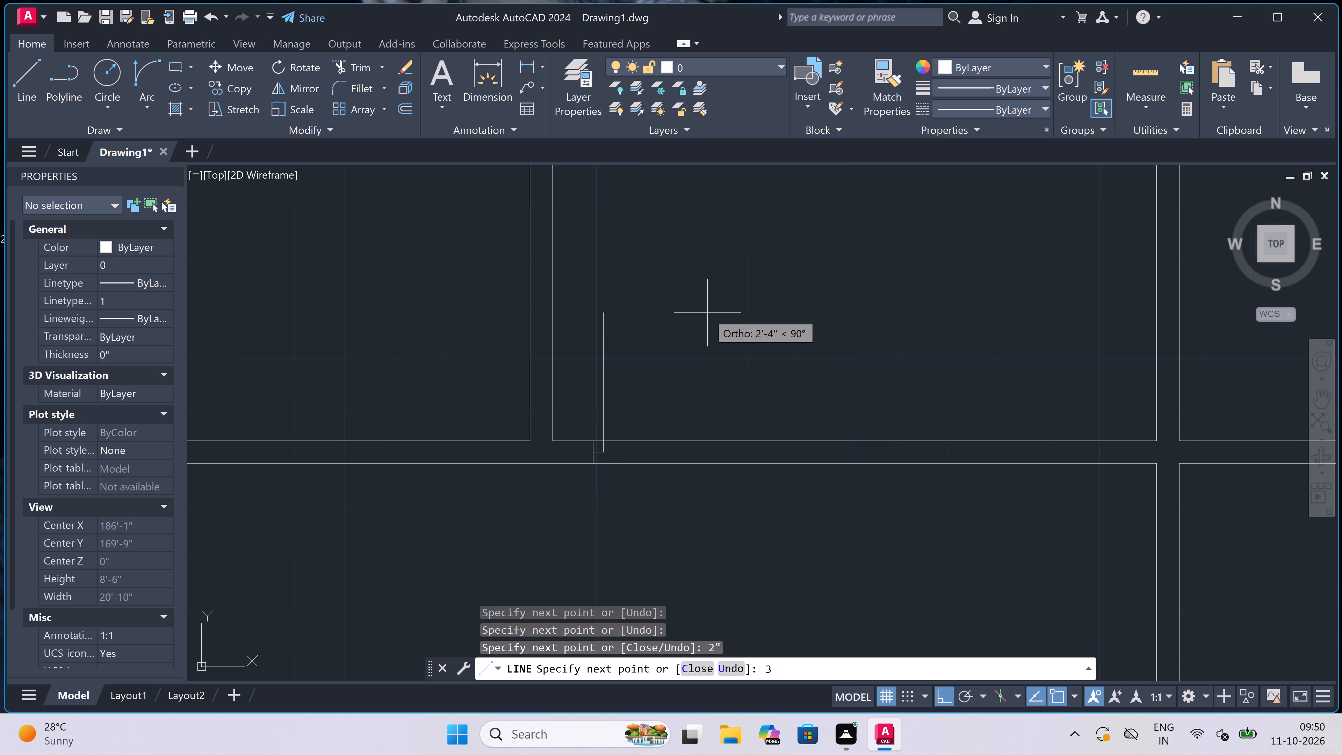
type("'")
key("space")
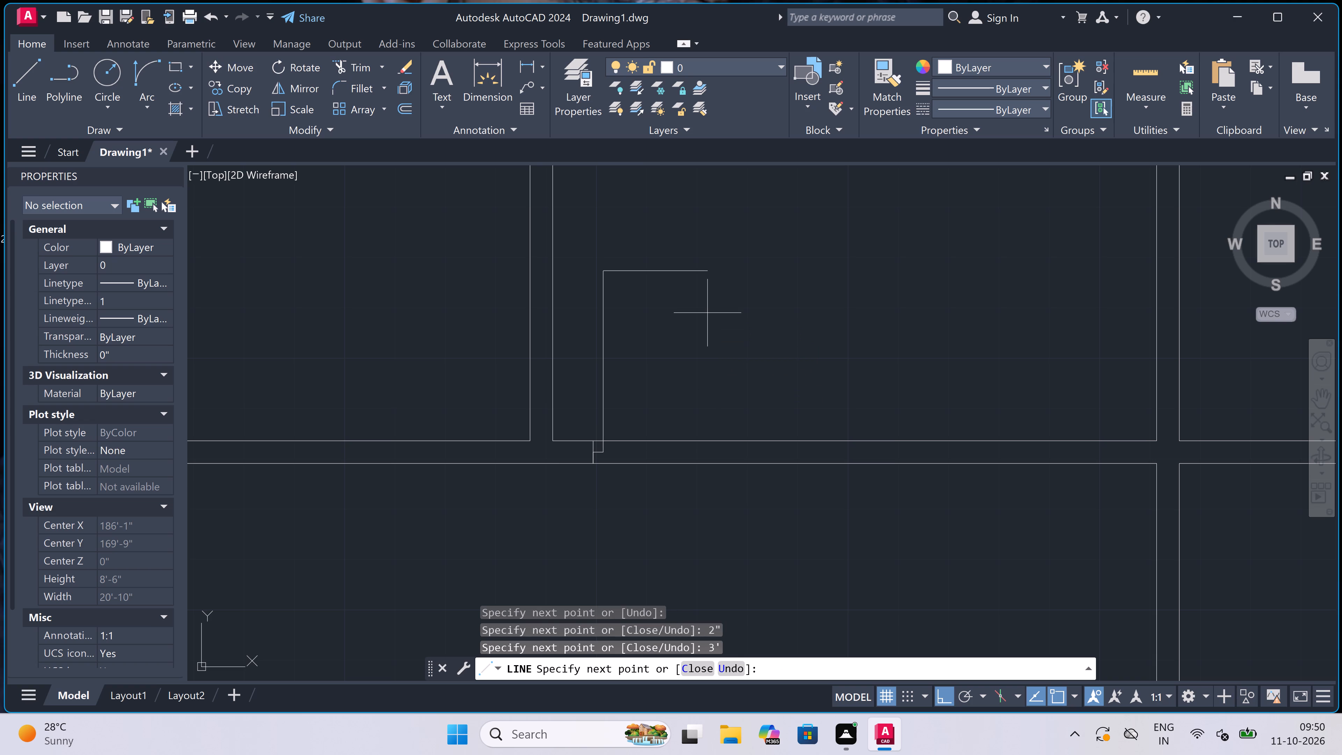
key("Escape")
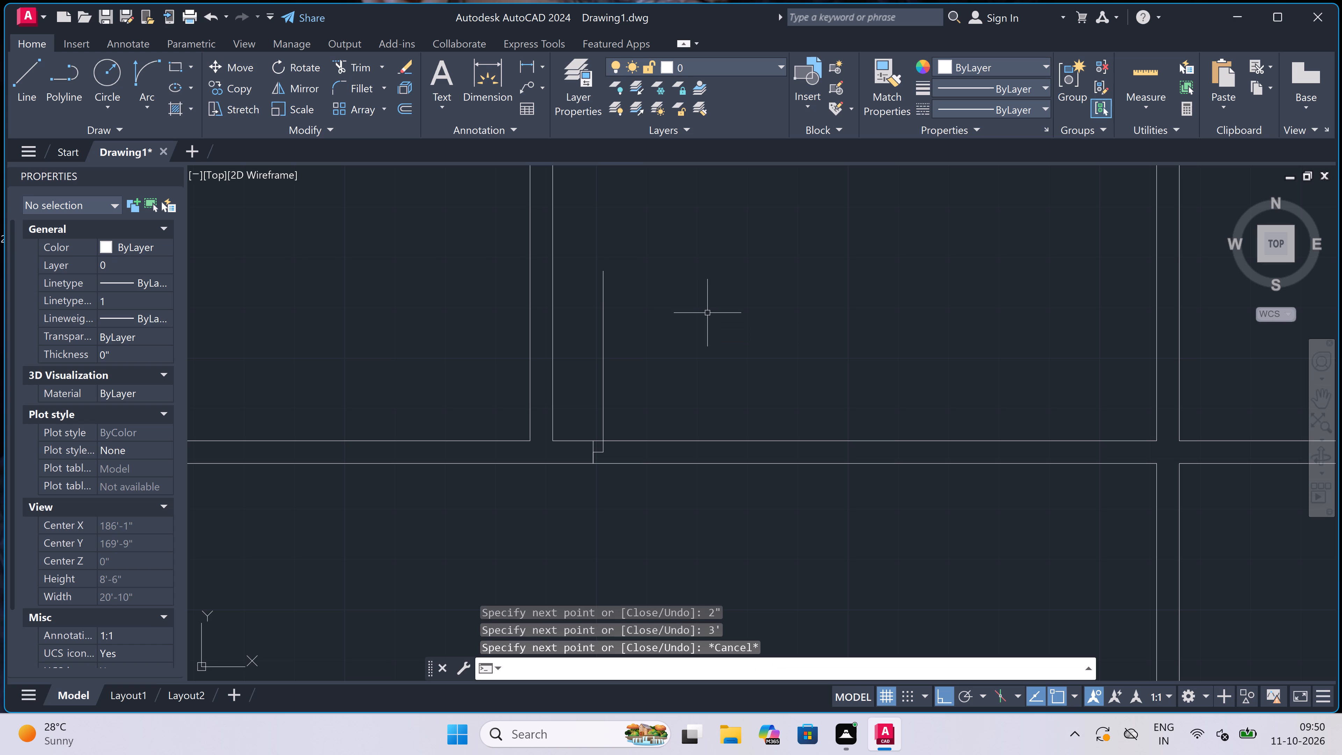
Draw the opposite door jamb across the same wall further right, with a 2" stub from its midpoint toward the new door leaf.
type("l")
key("space")
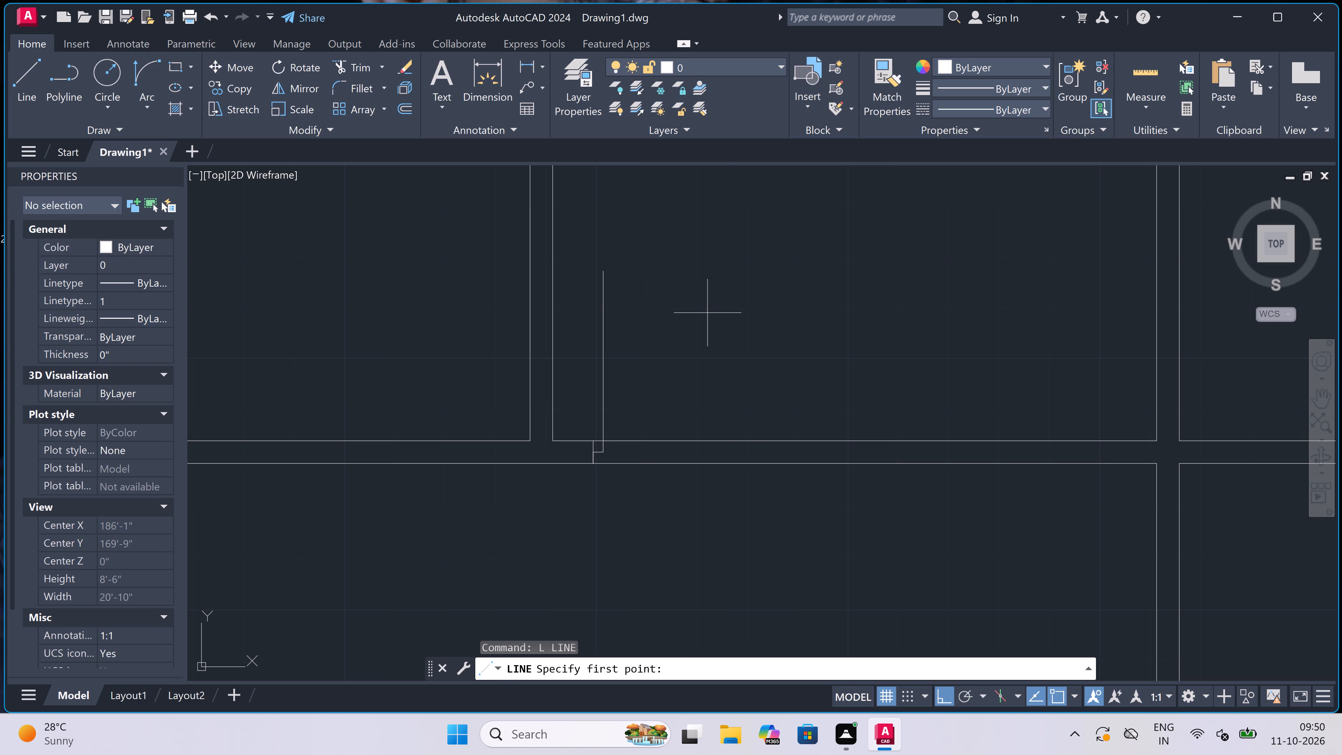
left_click(754, 440)
left_click(751, 461)
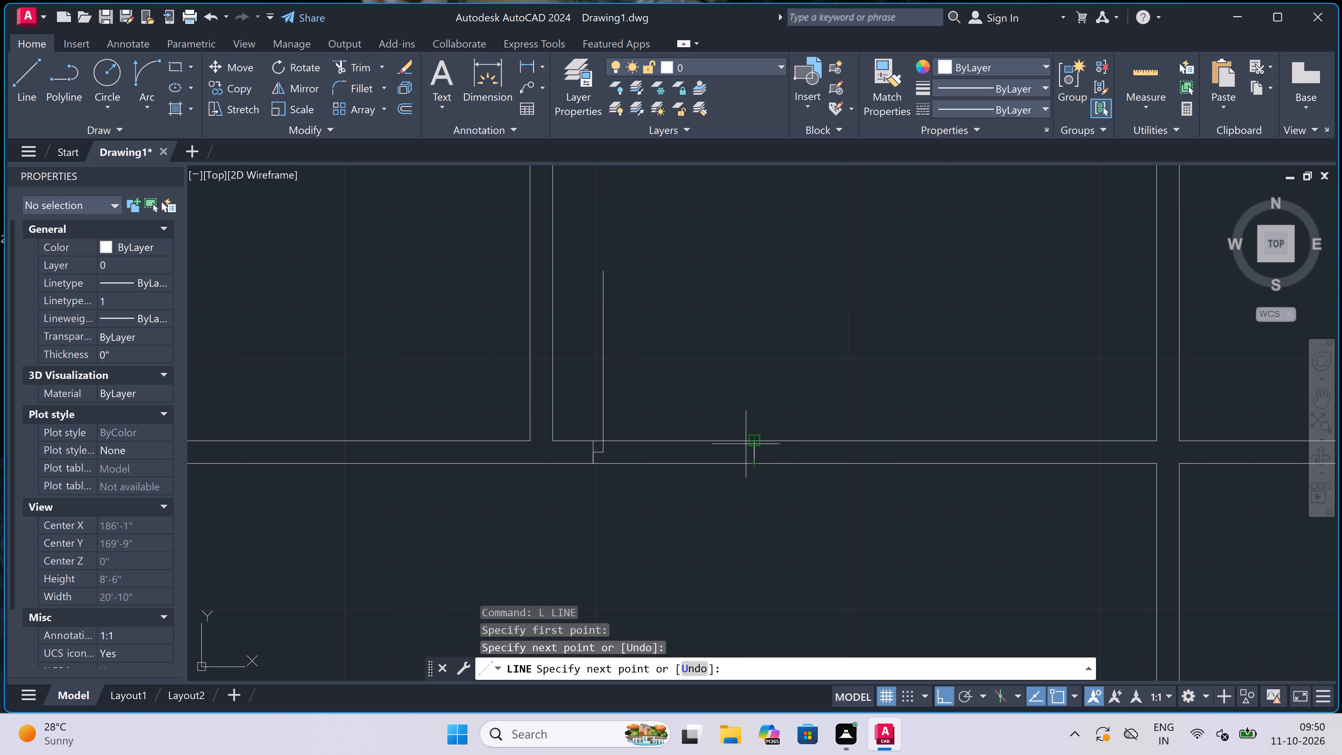
left_click(749, 454)
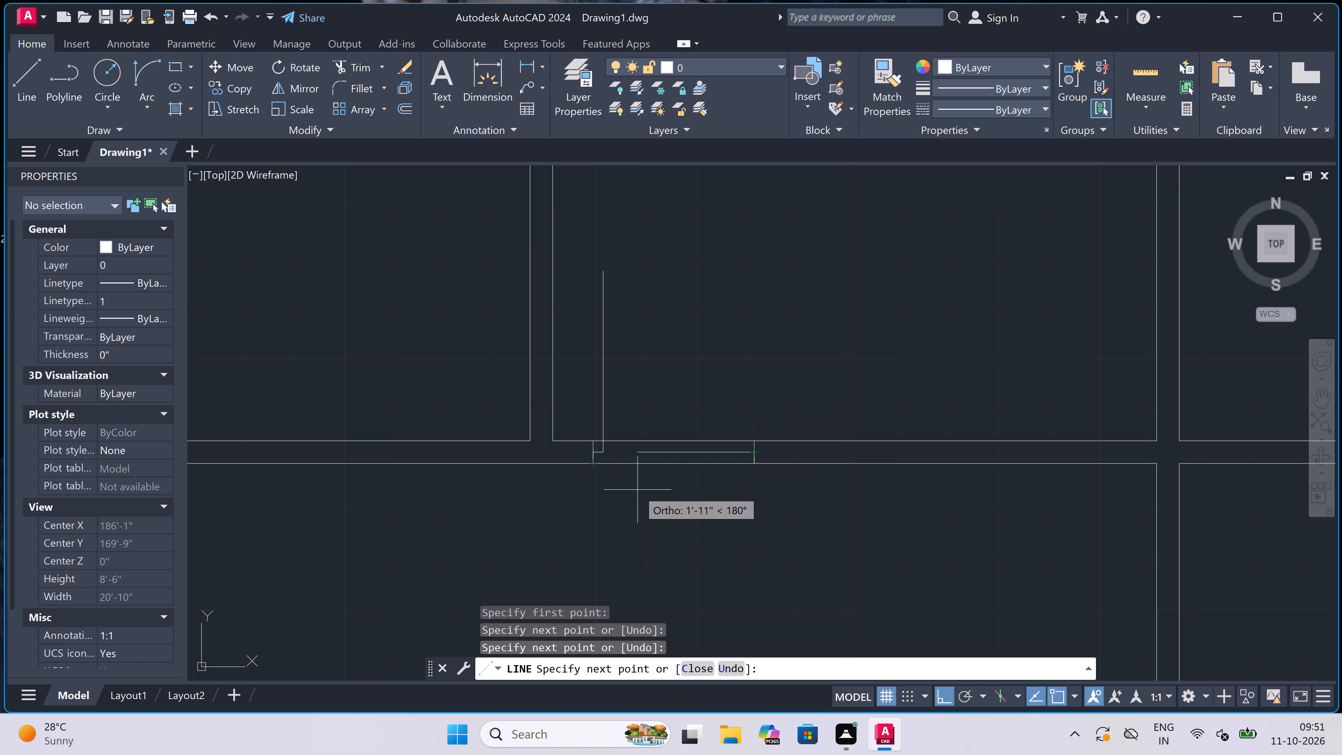
key("2")
type("\"")
key("space")
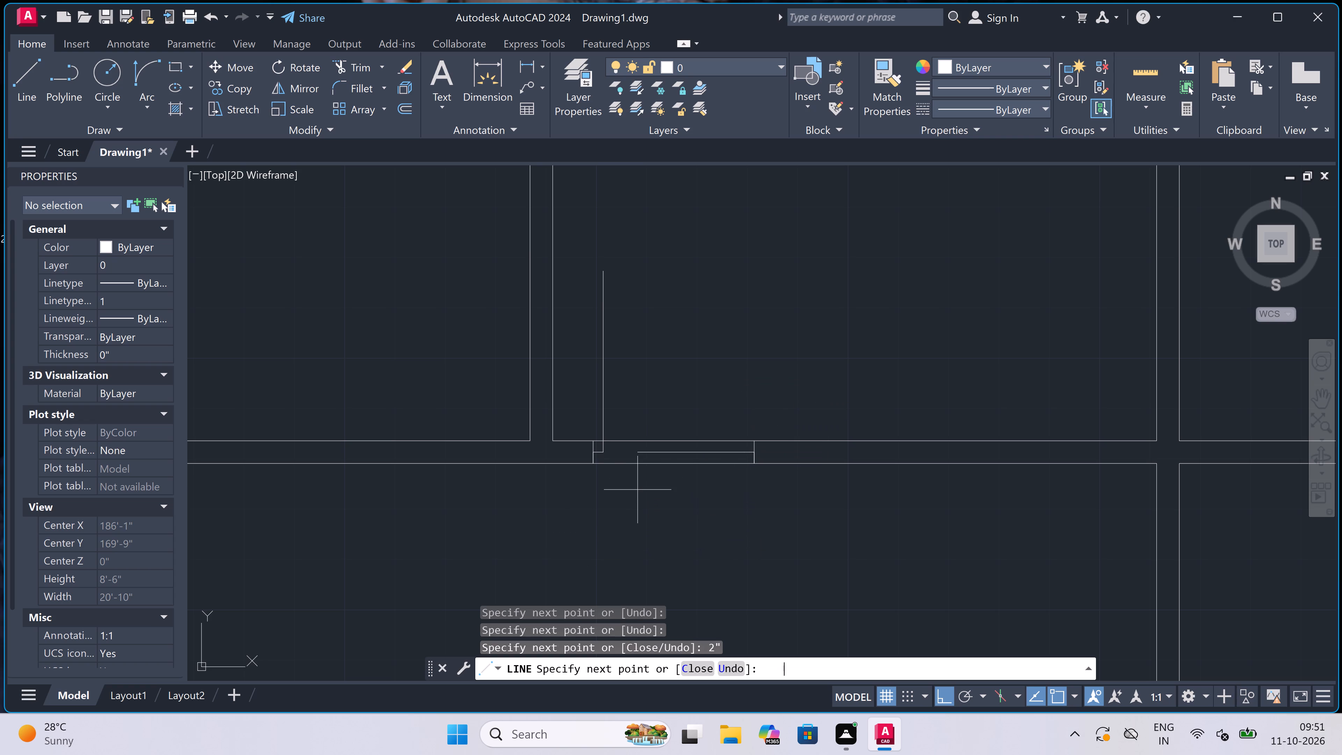
key("Escape")
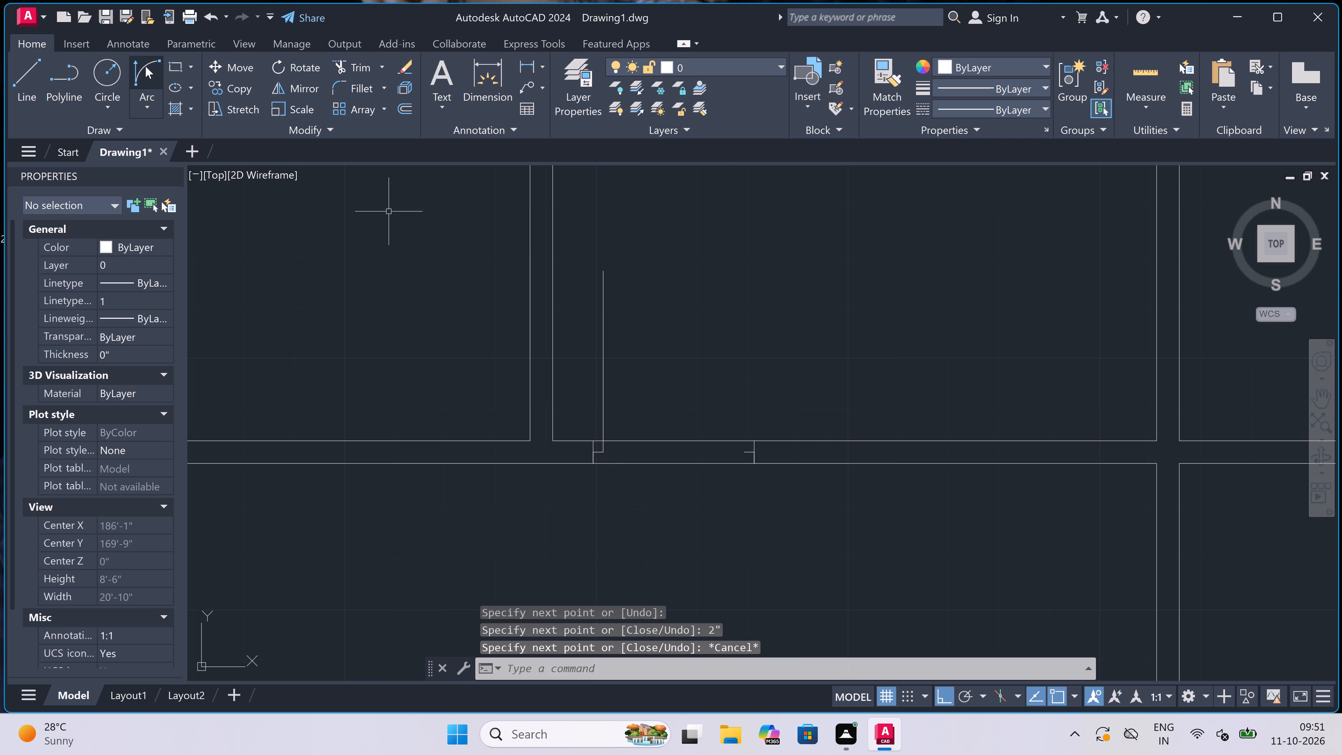
Draw the door swing arc from the leaf's upper end to the opposite jamb stub right of the first partition.
left_click(148, 65)
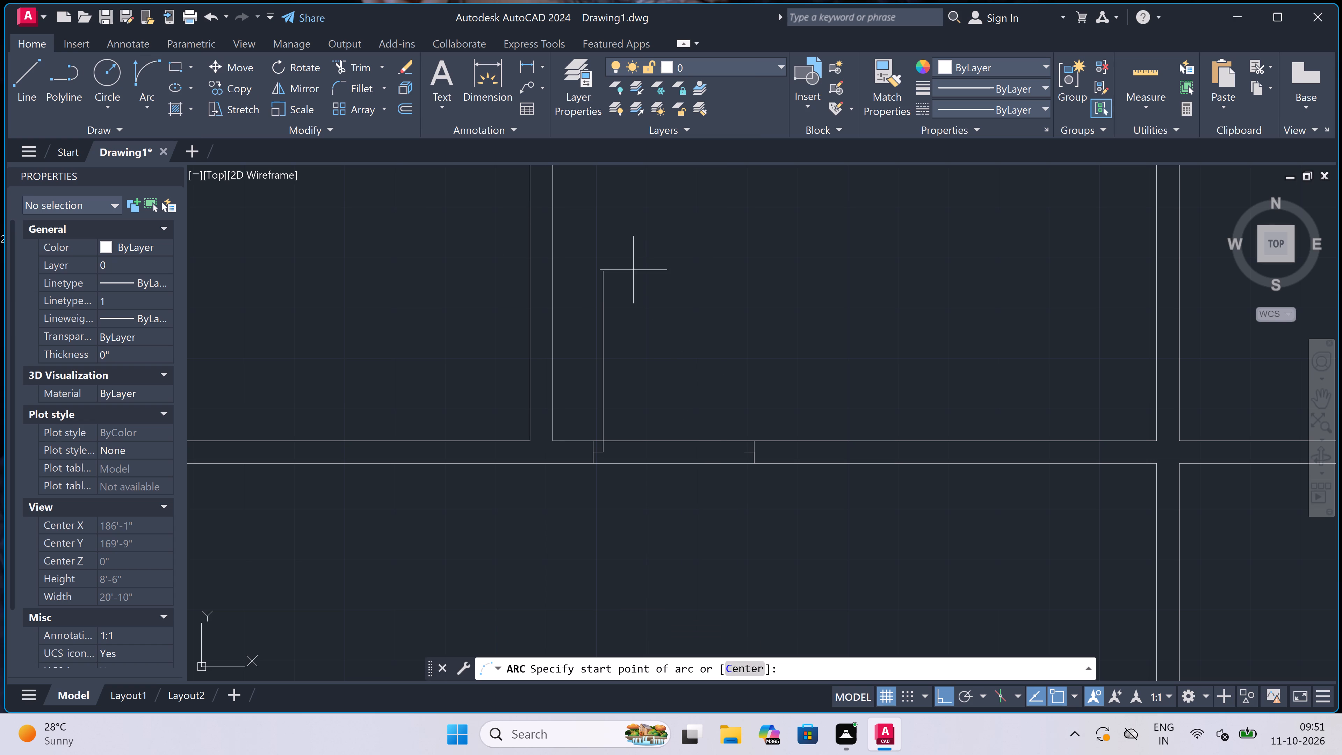
left_click(607, 269)
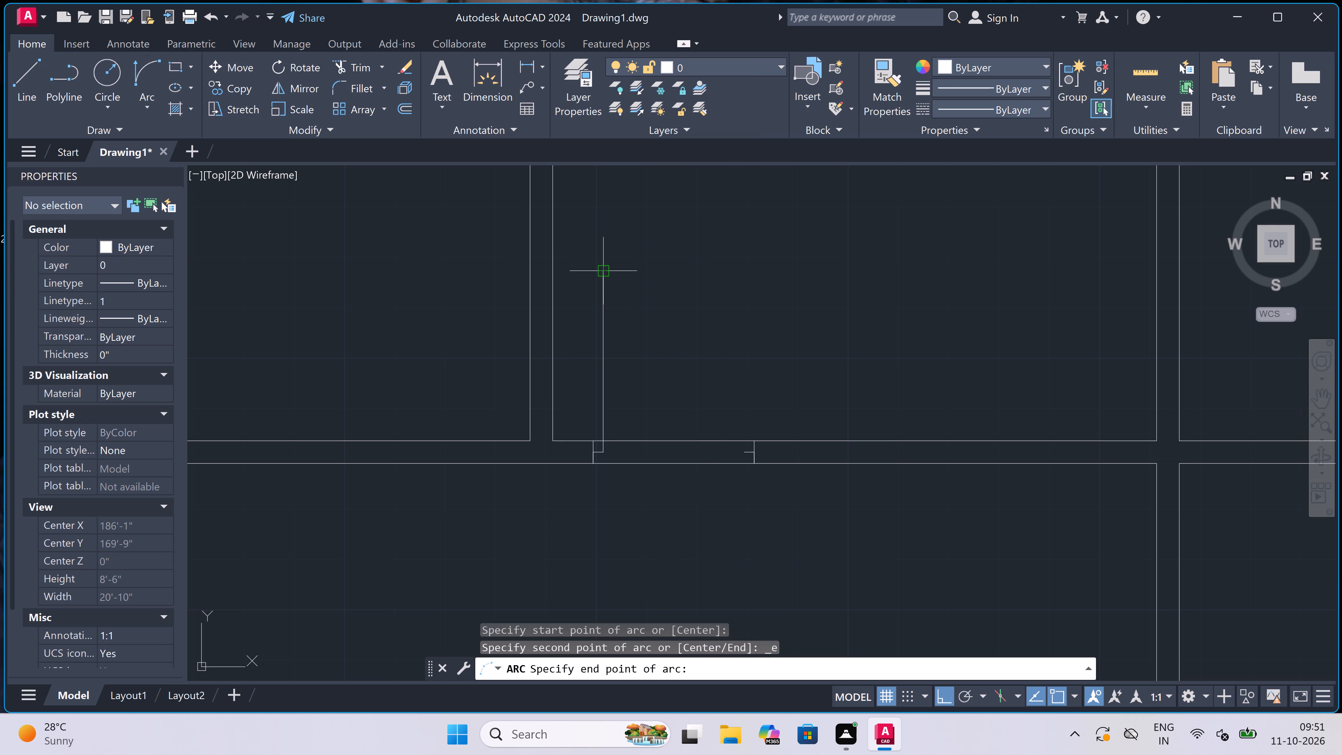
left_click(743, 451)
left_click(773, 391)
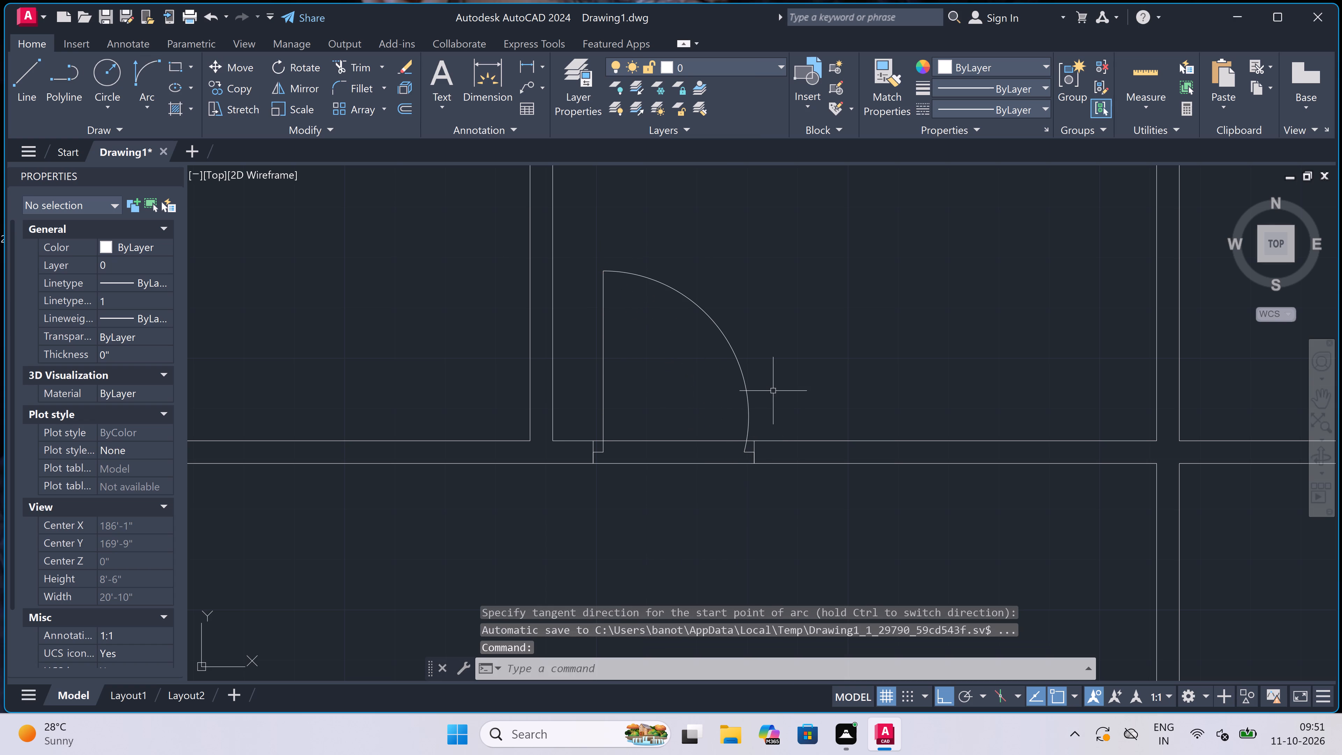
Trim both lines of the horizontal wall between the two jambs to open the doorway right of the first partition.
type("tr")
key("space")
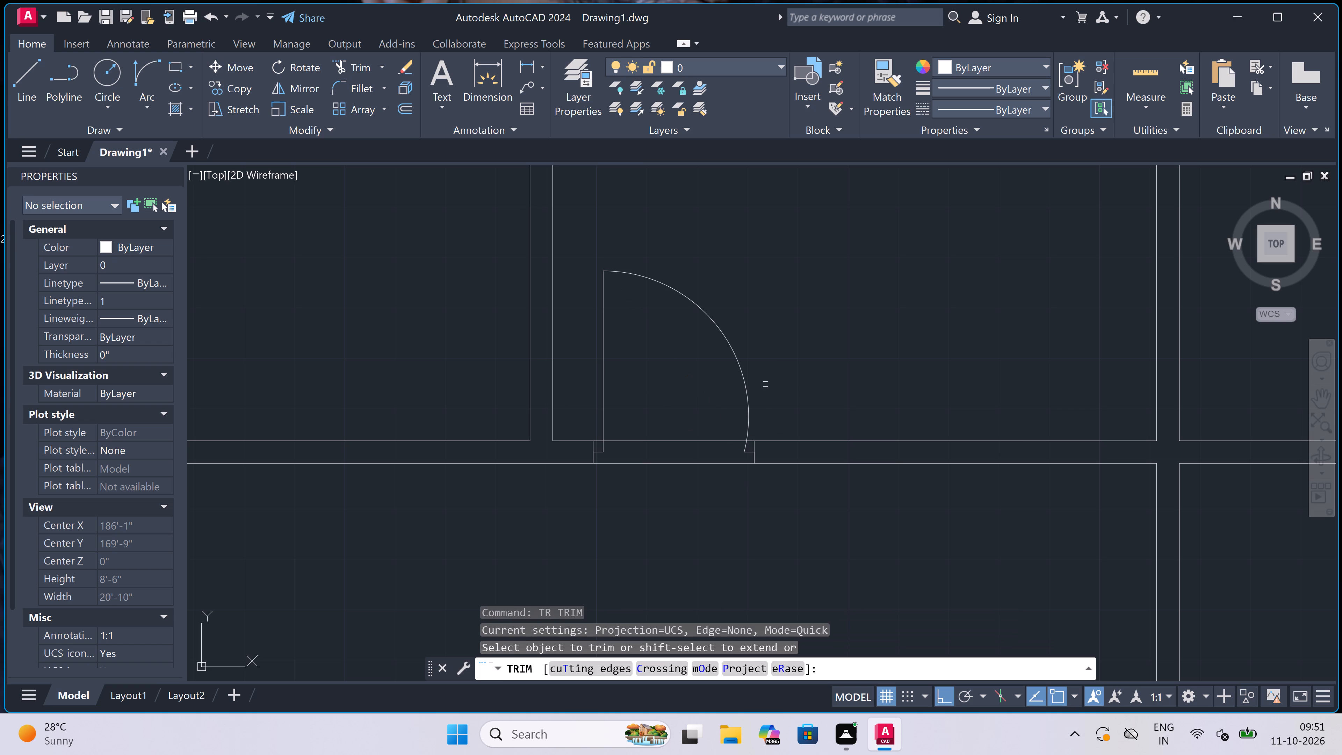
left_click(634, 402)
left_click(638, 494)
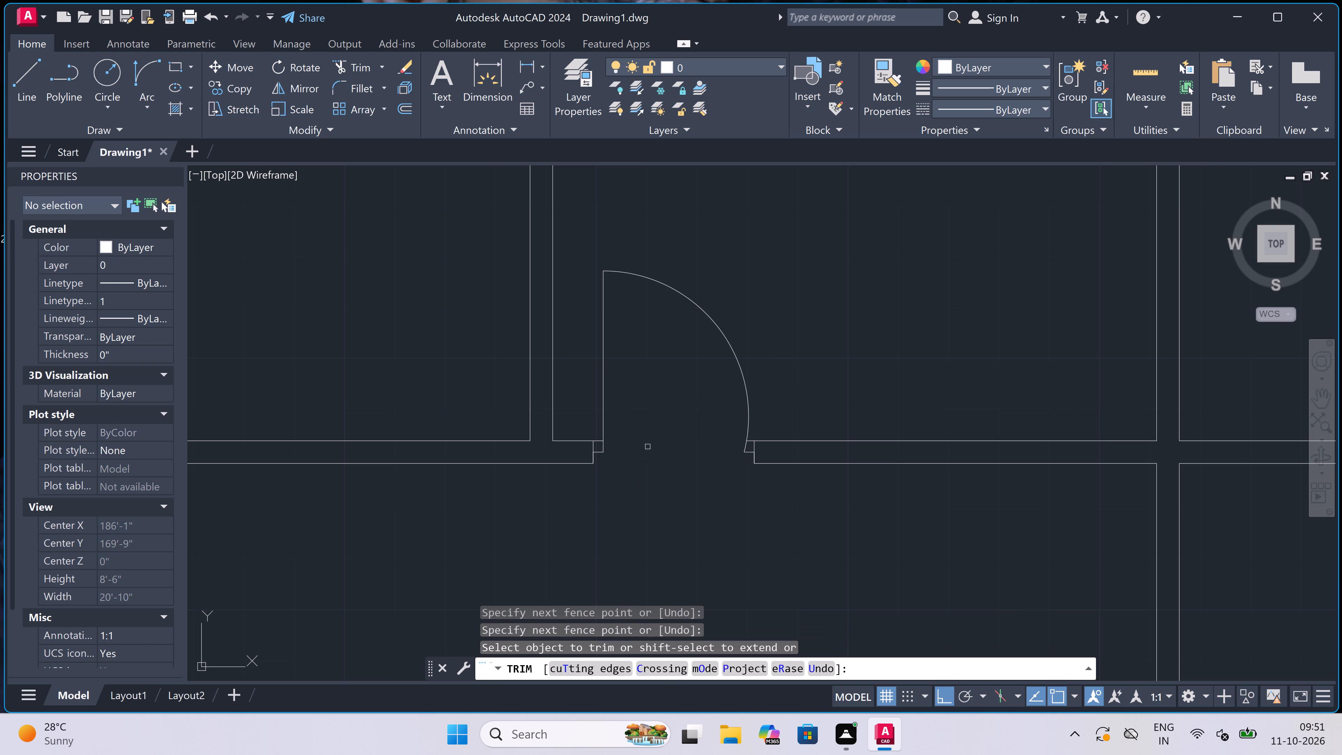
scroll(649, 431, "down", 2)
scroll(565, 425, "up", 1)
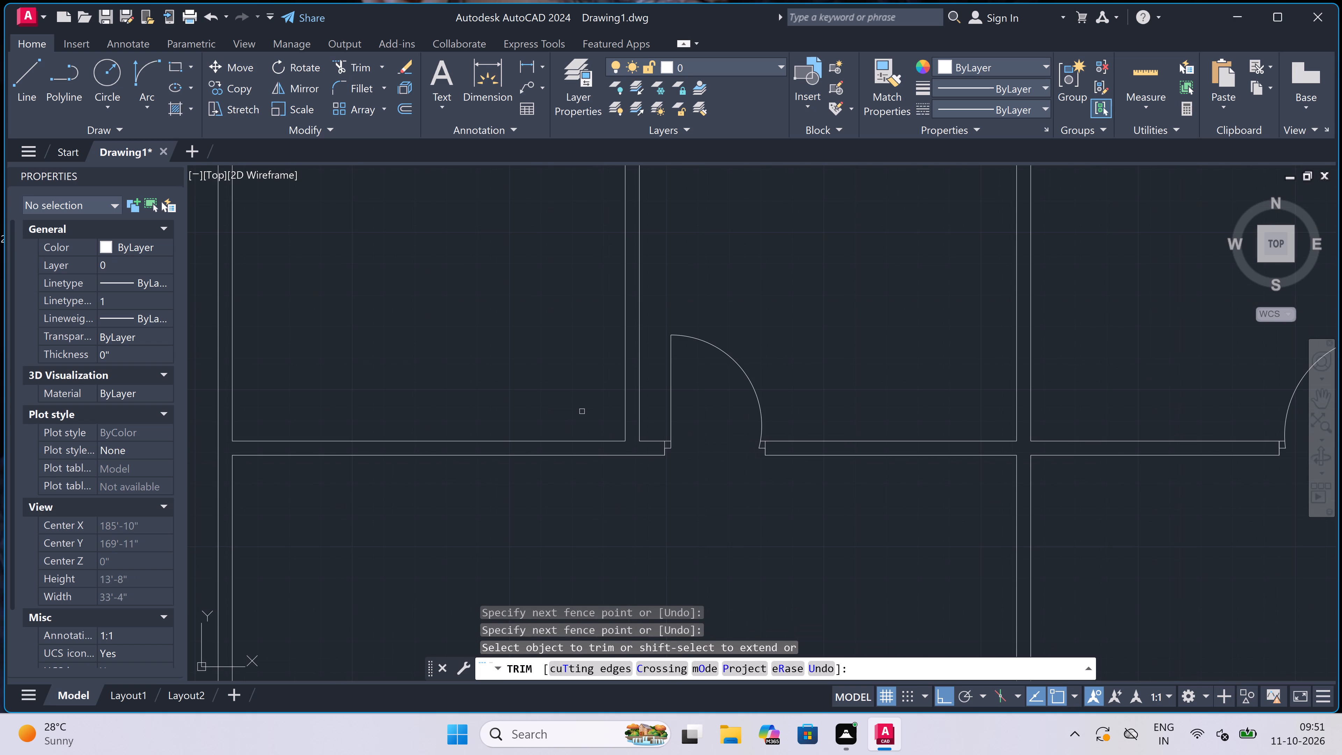
key("Escape")
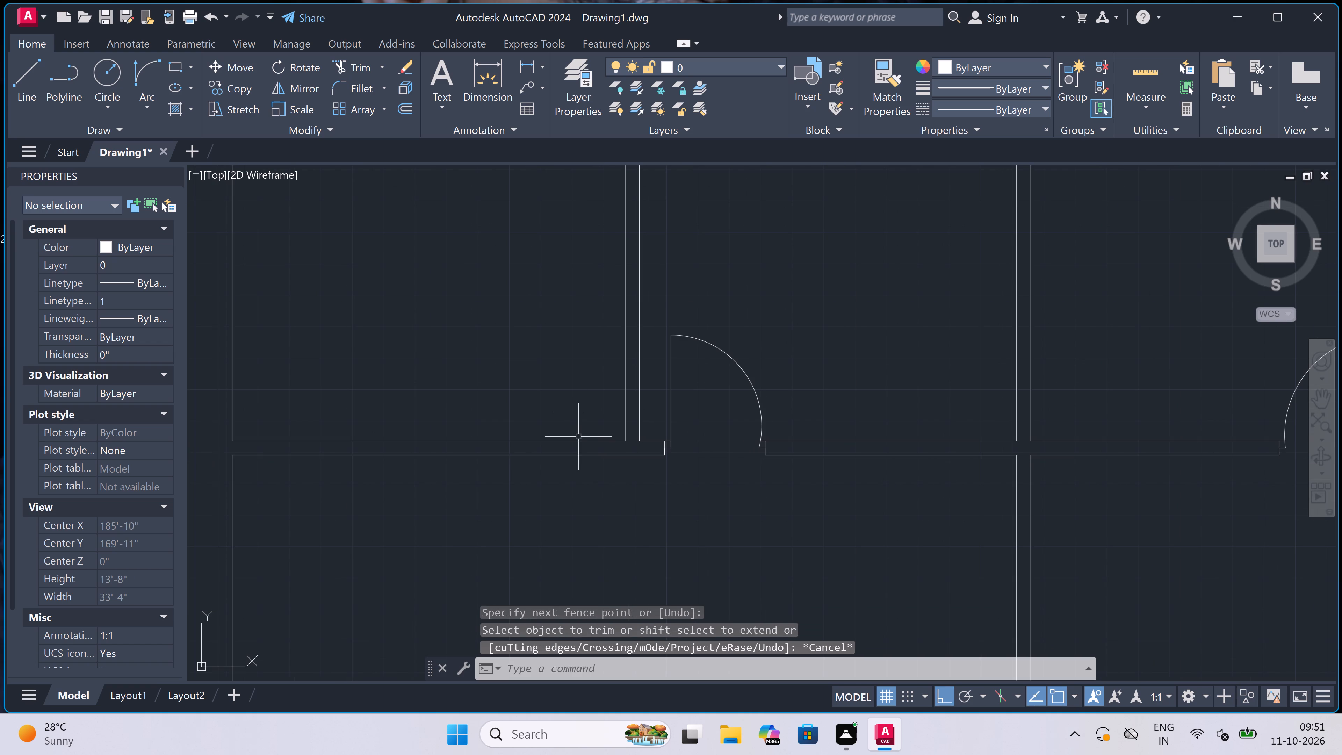
Draw a door jamb across the horizontal wall just left of the first partition, with a 2" stub leftward from its midpoint and a 3' leaf upward.
type("l")
key("space")
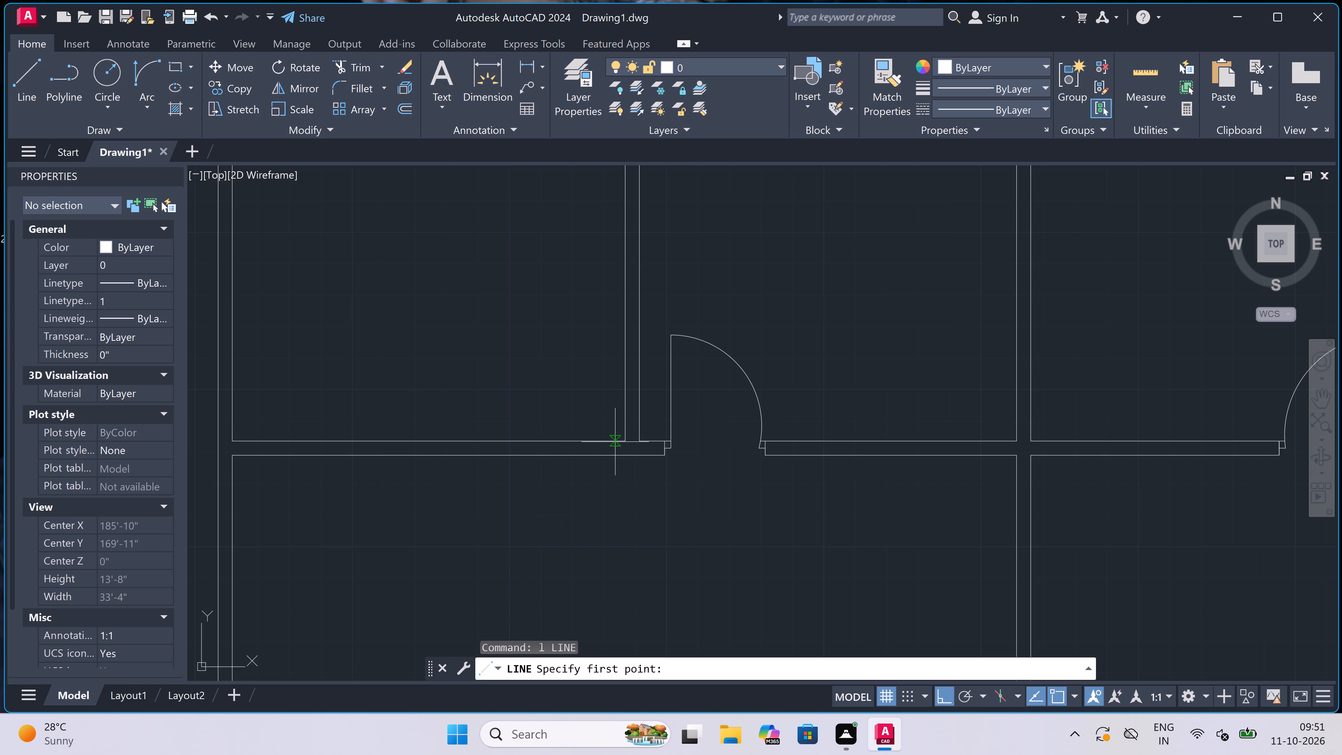
scroll(604, 440, "up", 2)
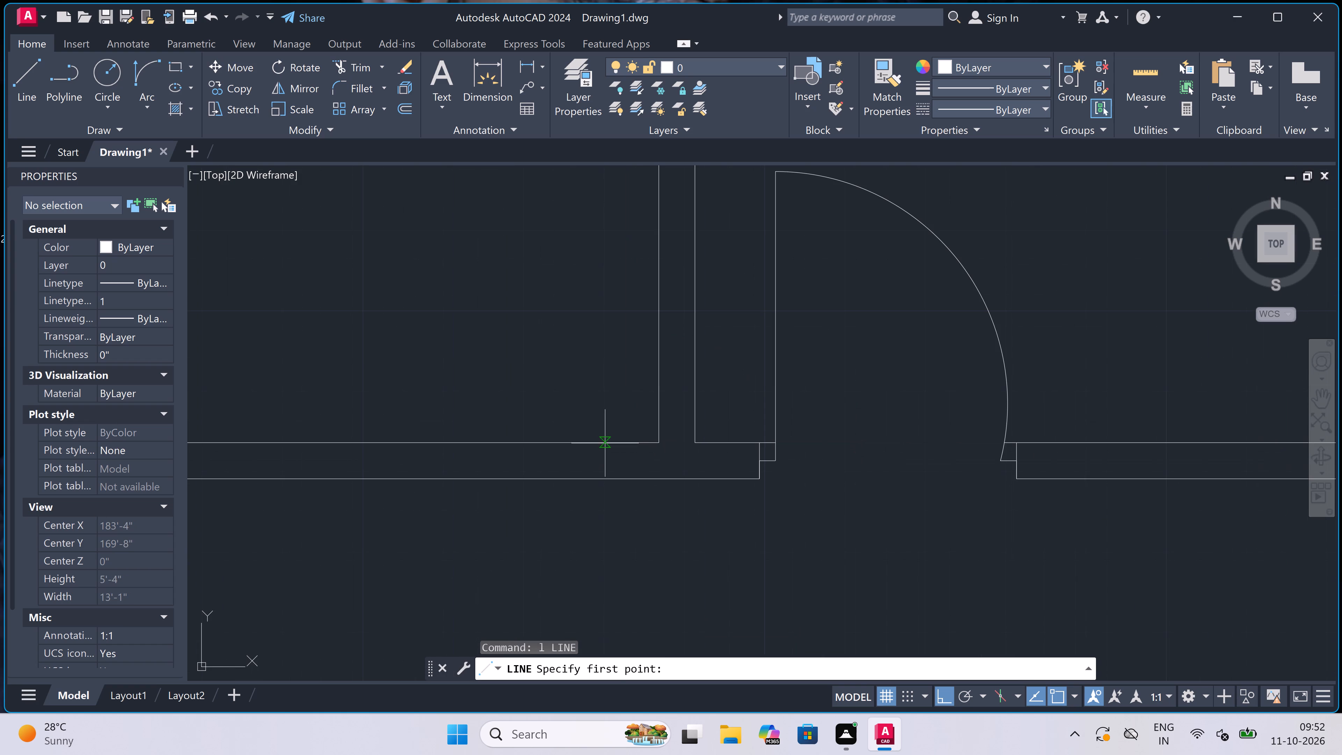
left_click(605, 443)
left_click(604, 477)
left_click(603, 461)
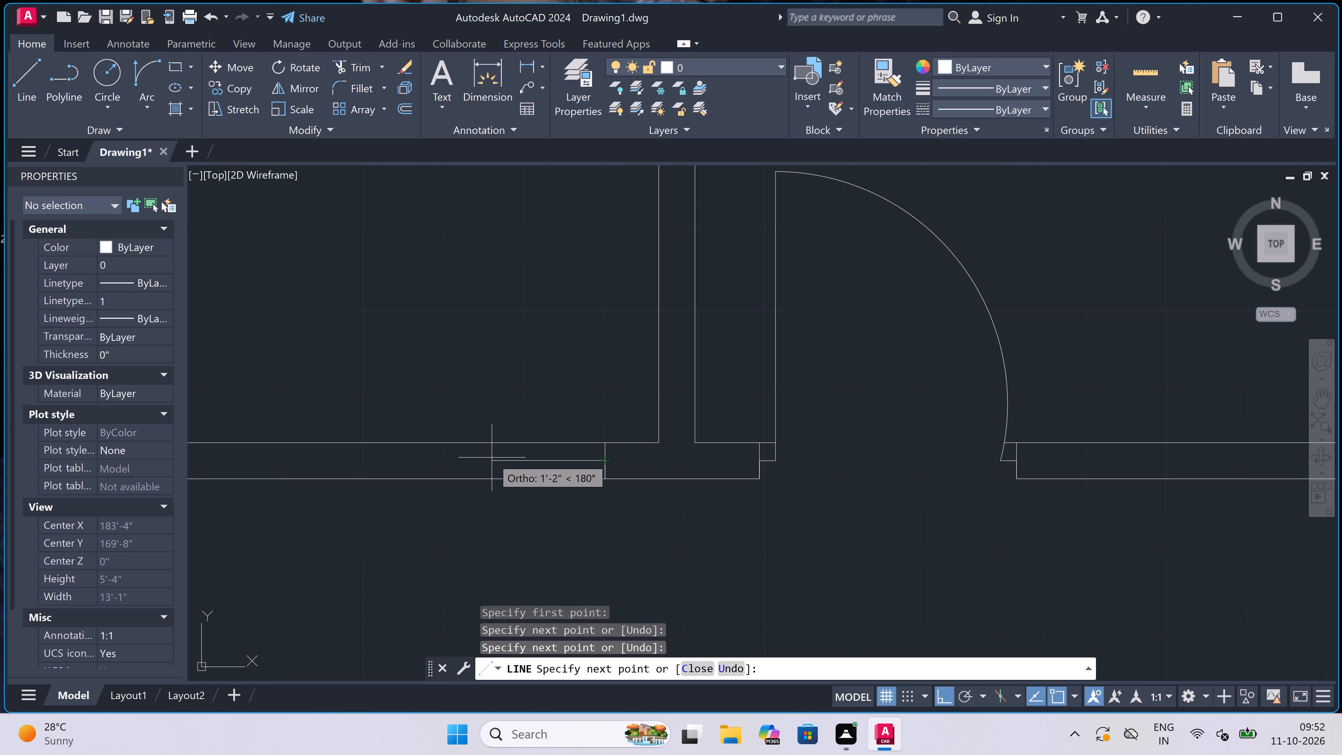
key("2")
type("\"")
key("space")
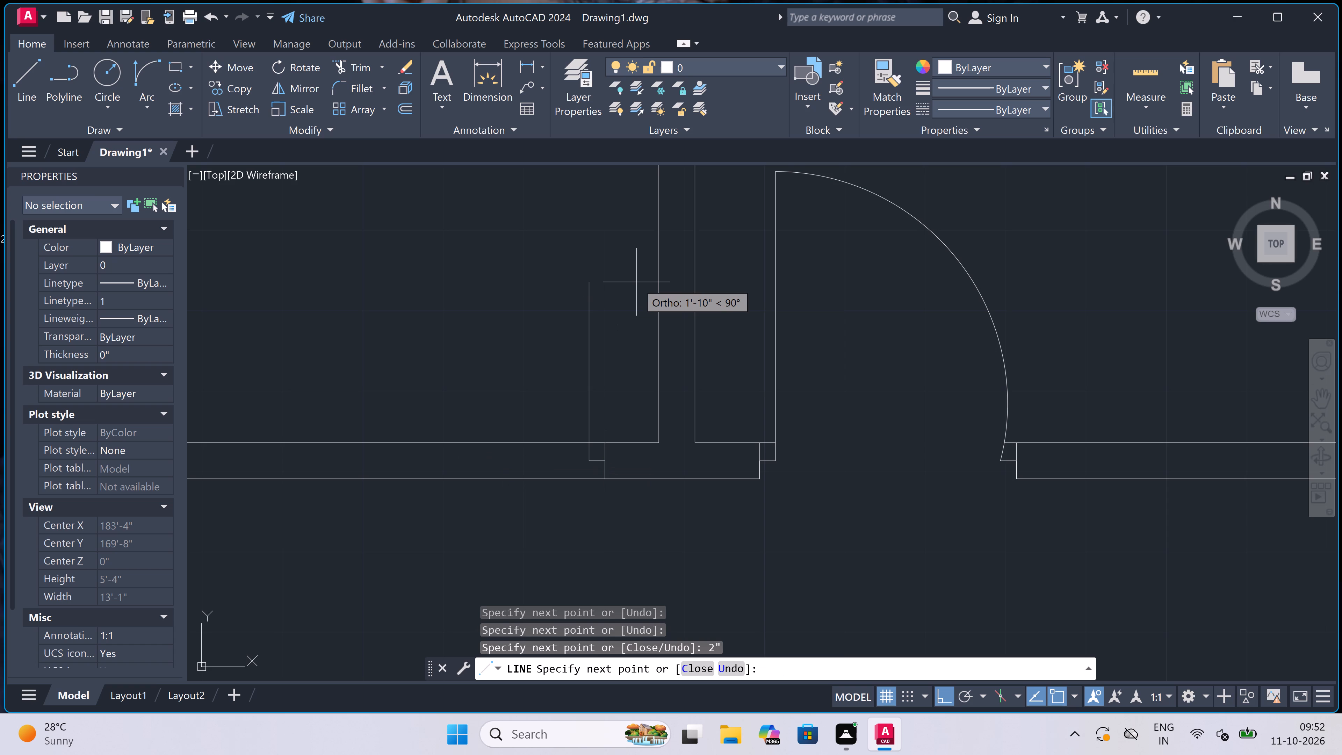
type("3'")
key("space")
key("Escape")
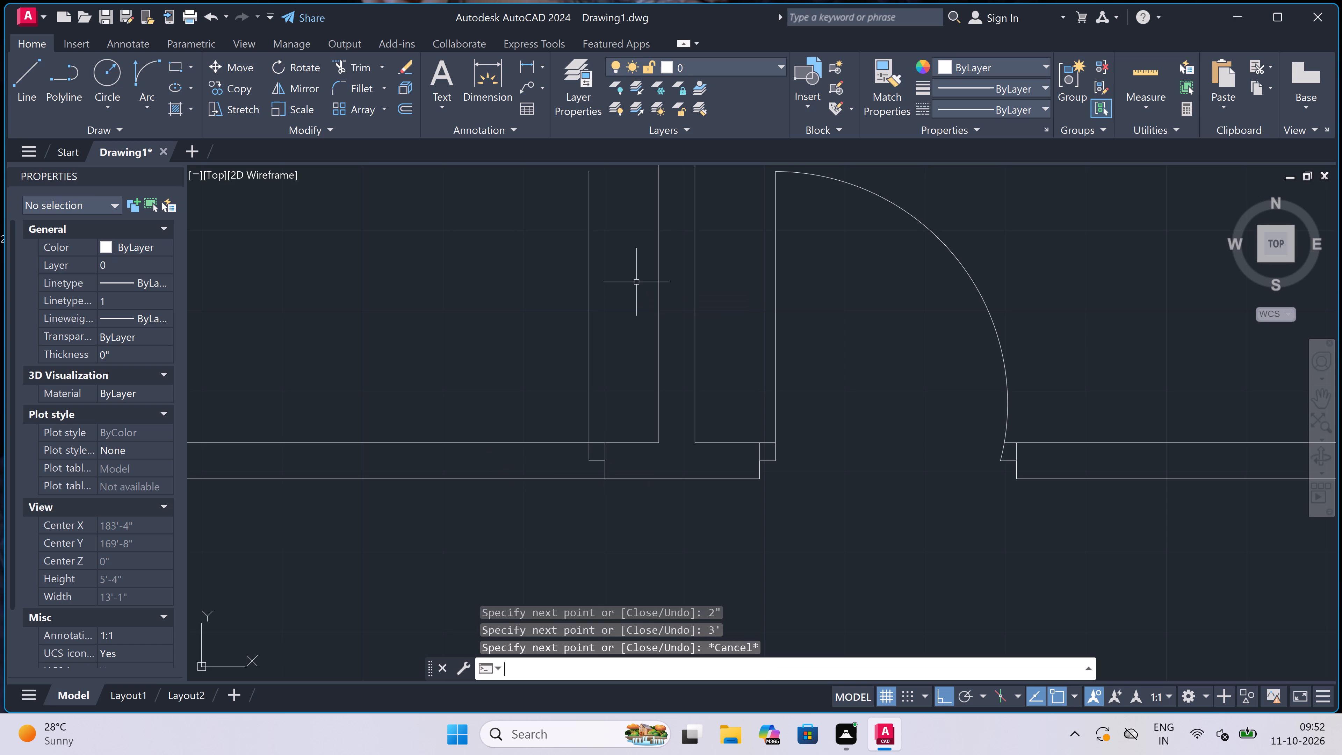
Draw the opposite door jamb across the same wall further left, with a 2" stub rightward from its midpoint toward the new leaf.
key("space")
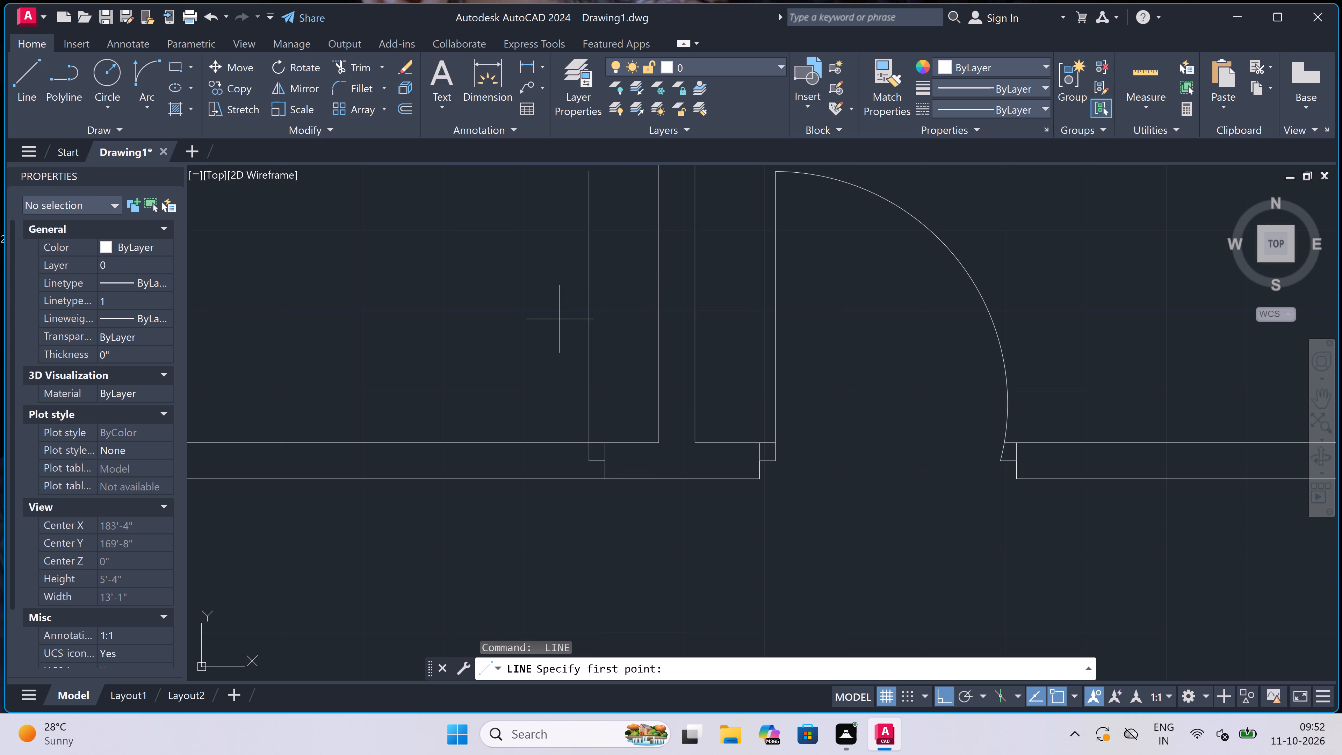
left_click(325, 448)
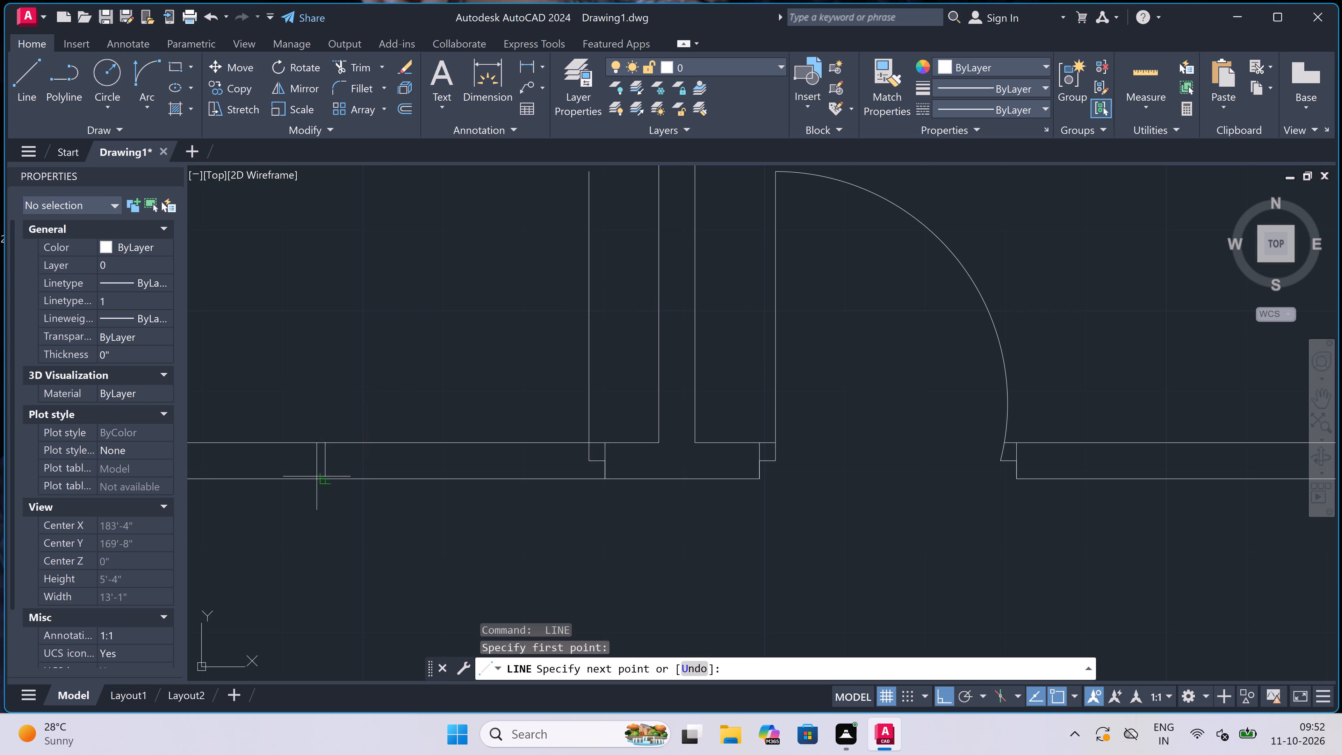
left_click(320, 476)
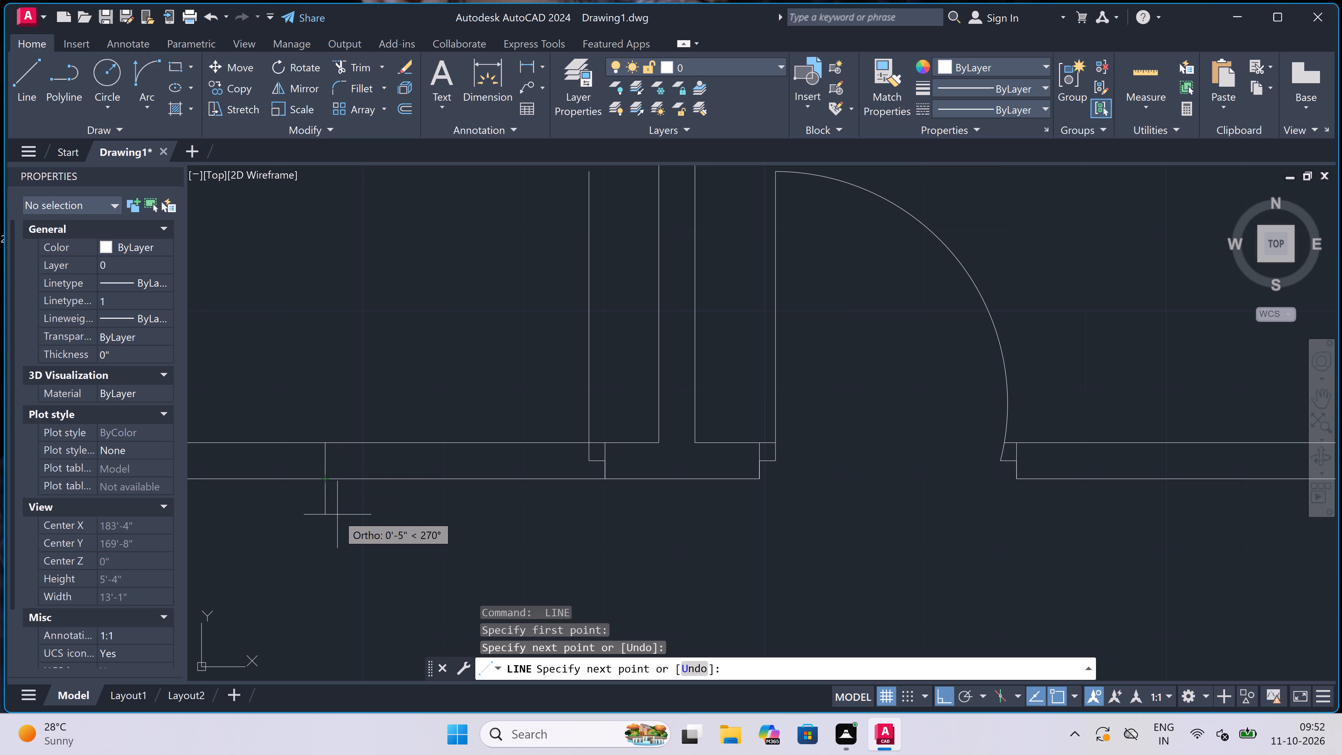
scroll(338, 513, "up", 1)
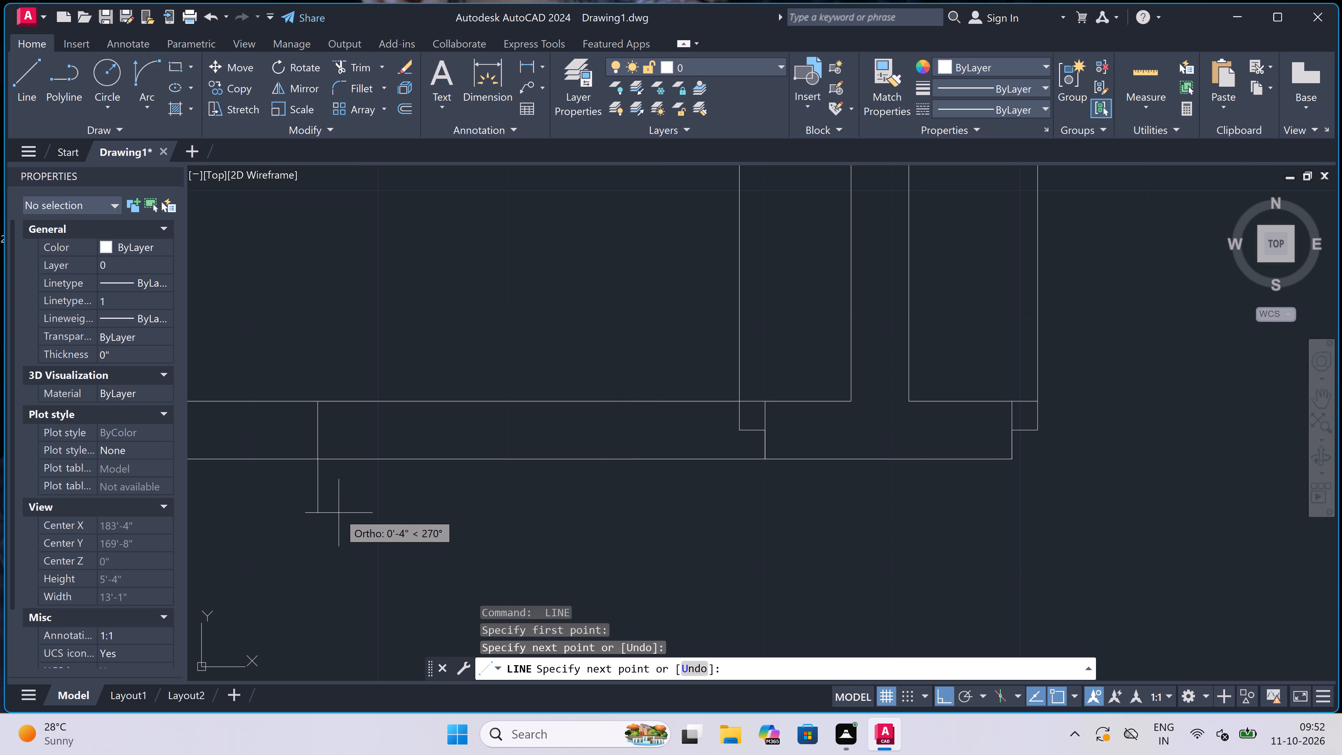
scroll(339, 513, "up", 1)
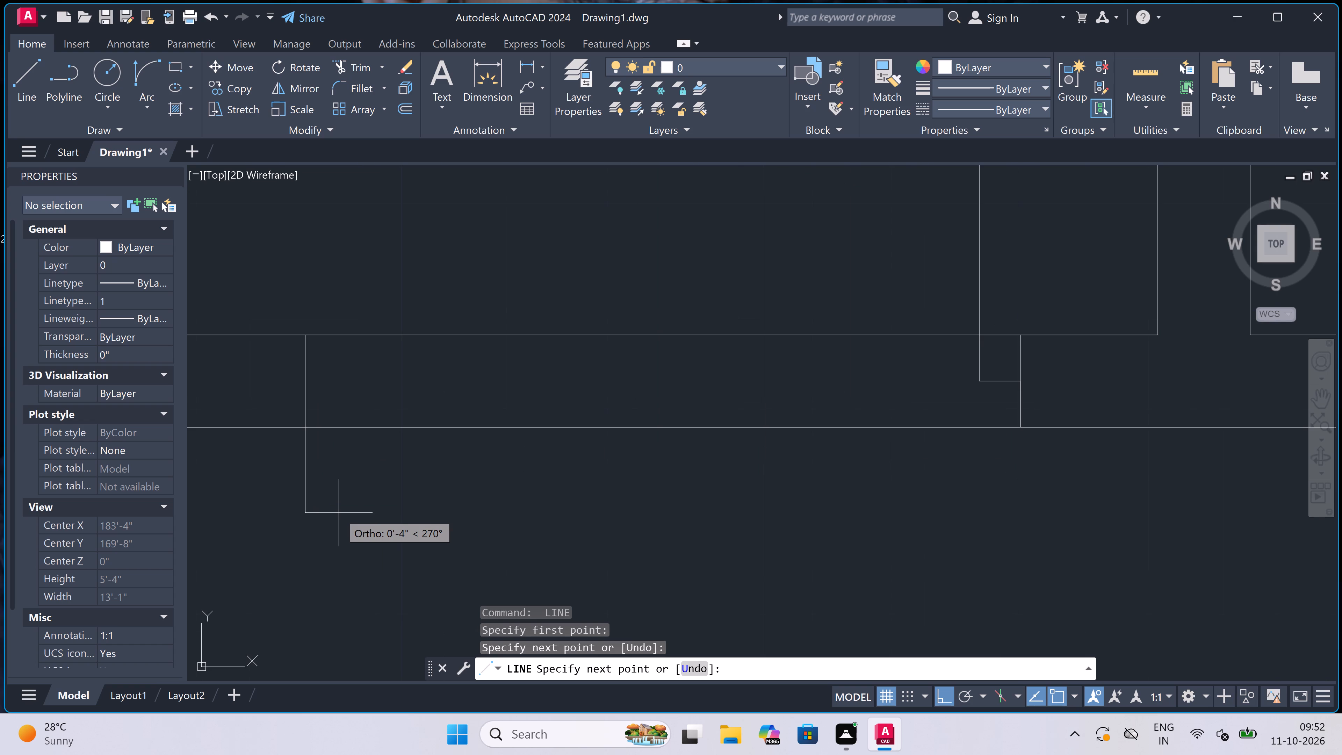
scroll(339, 513, "down", 1)
scroll(339, 513, "up", 1)
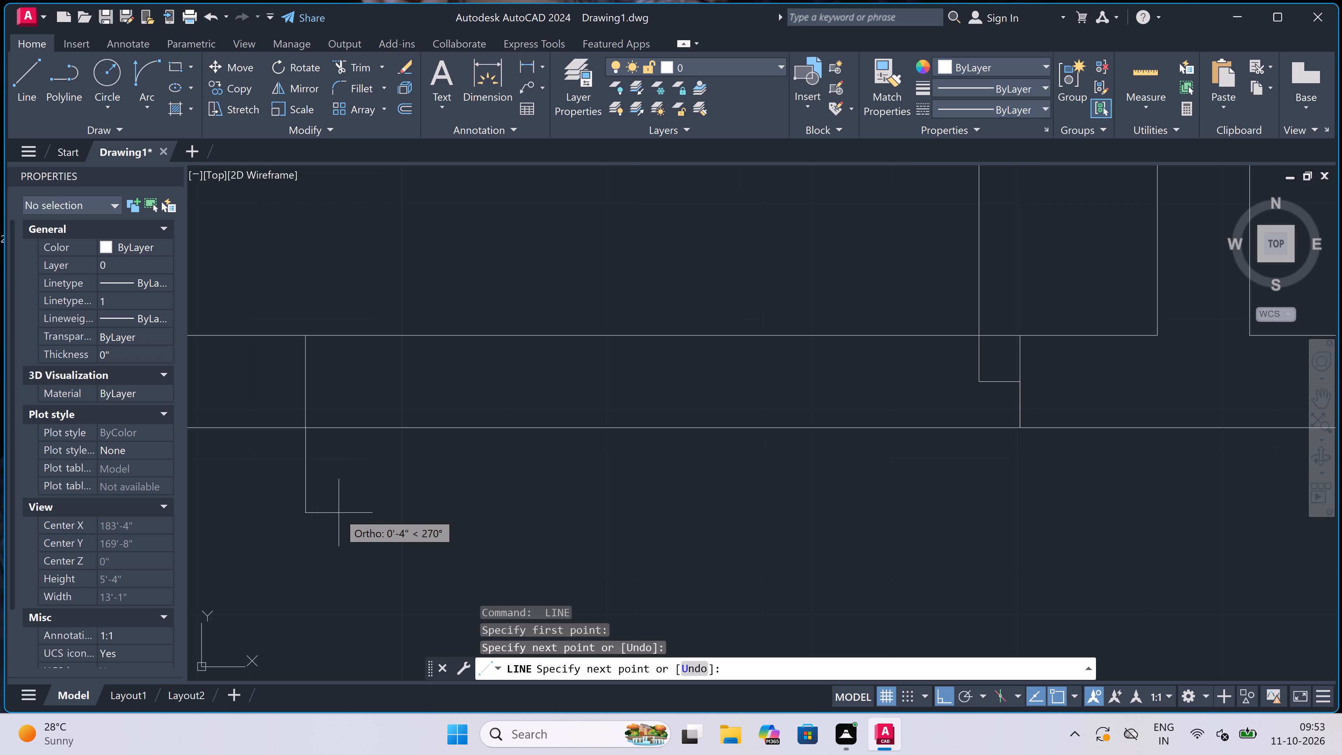
scroll(339, 513, "down", 1)
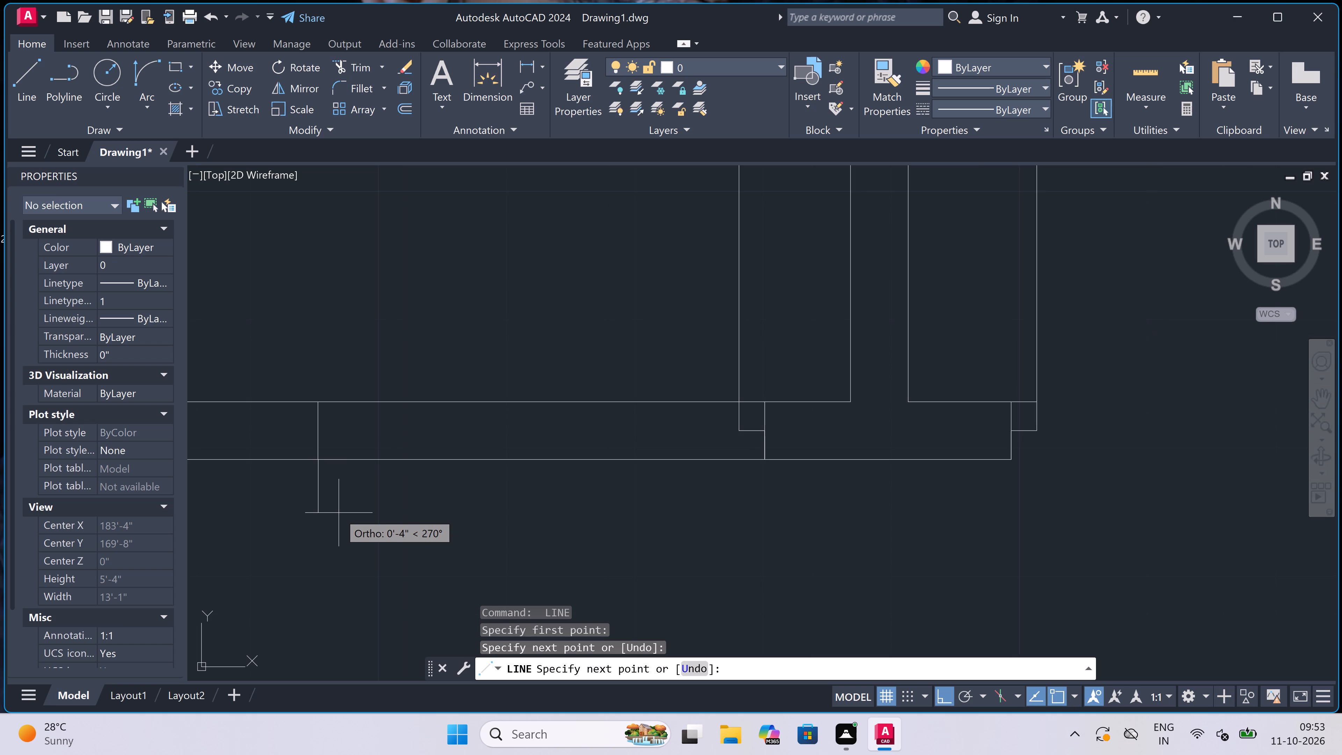
scroll(339, 513, "up", 1)
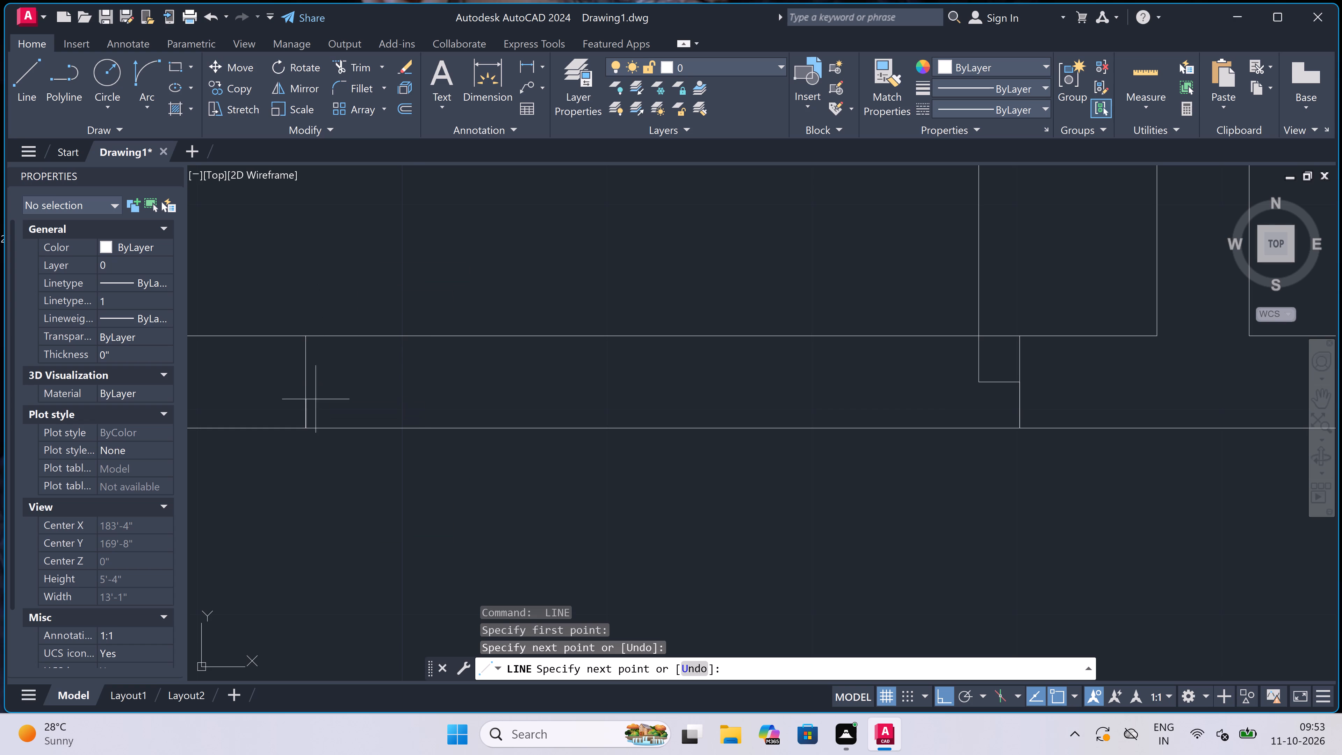
key("Escape")
key("space")
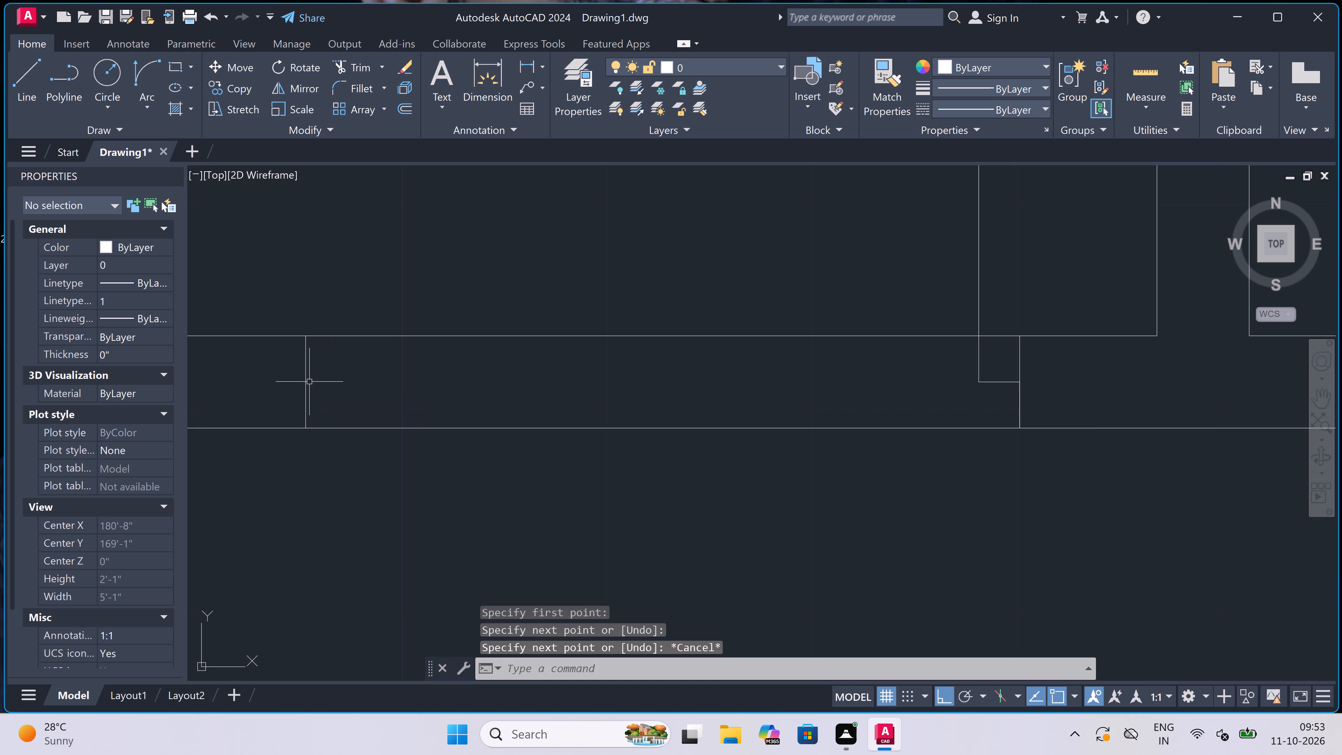
left_click(309, 382)
type("2\"")
key("space")
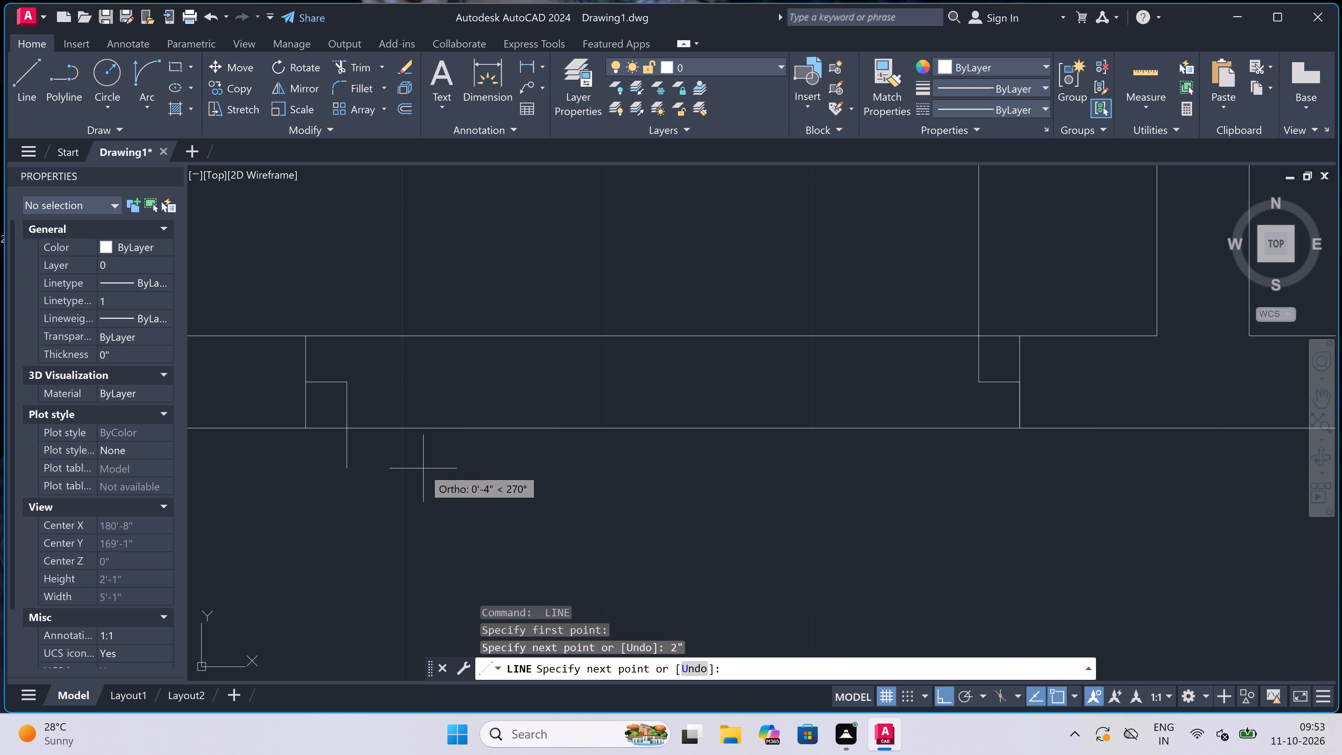
key("Escape")
Draw the door swing arc from the leaf's upper end to the opposite jamb stub left of the first partition.
scroll(423, 467, "down", 3)
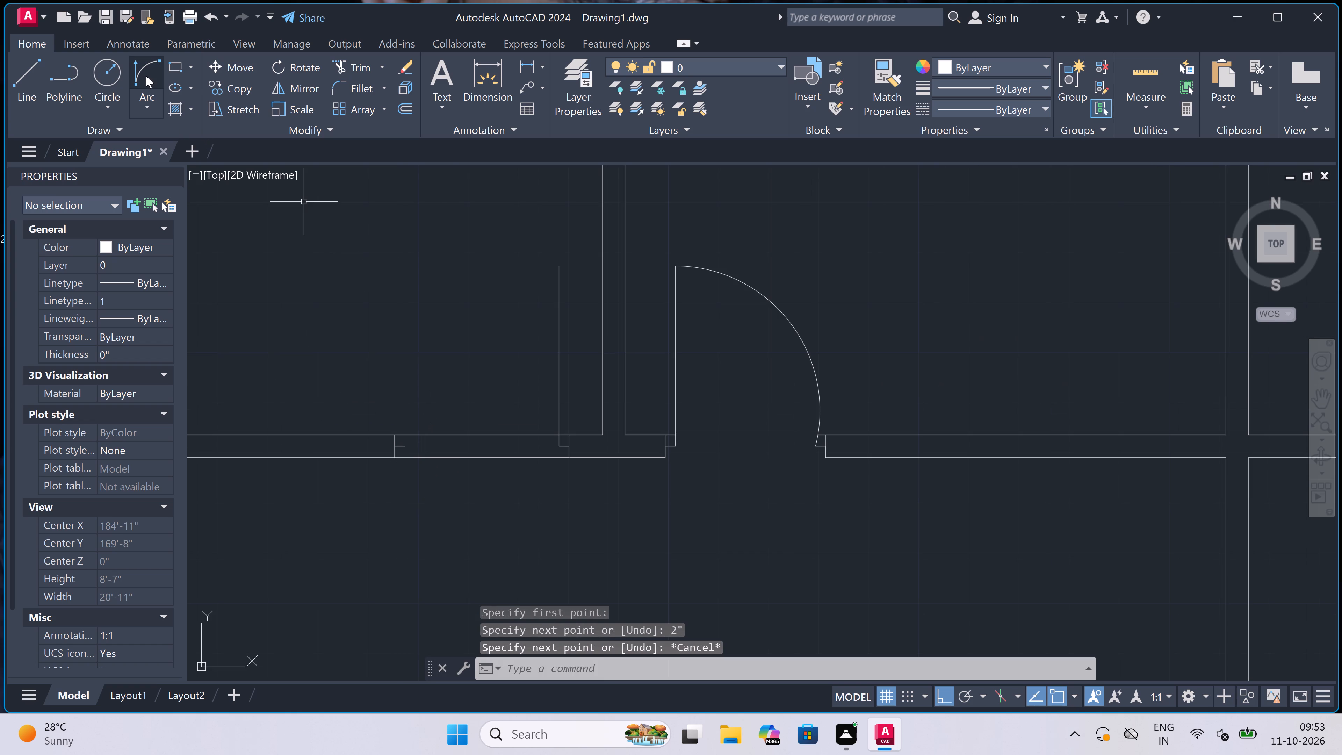
left_click(146, 75)
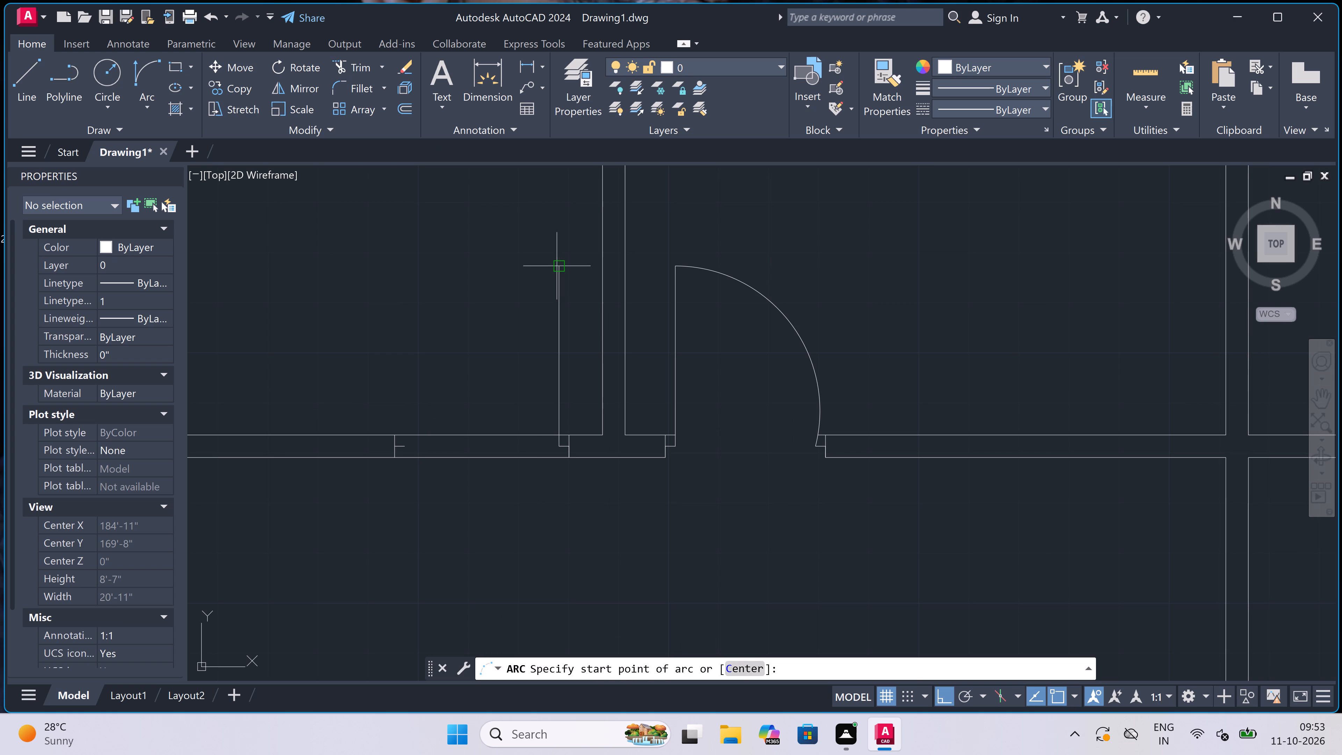
left_click(557, 266)
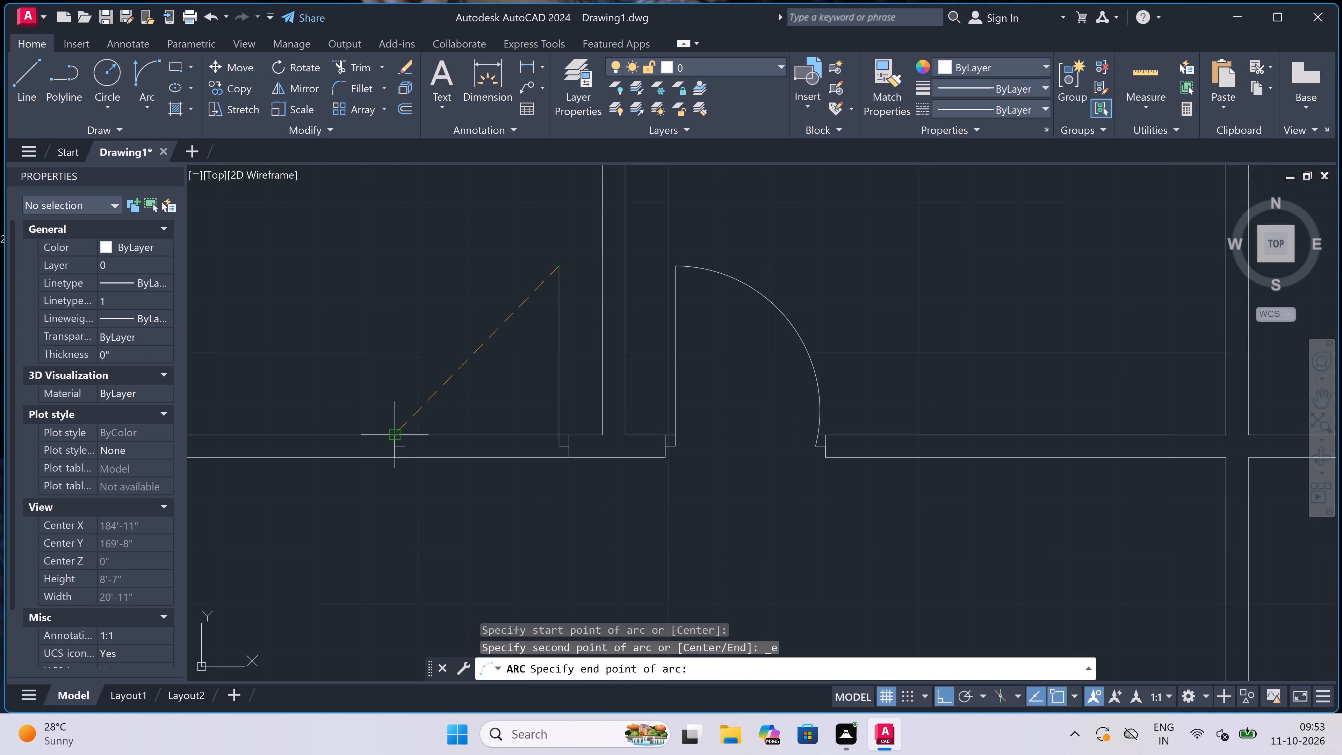
left_click(410, 442)
left_click(395, 360)
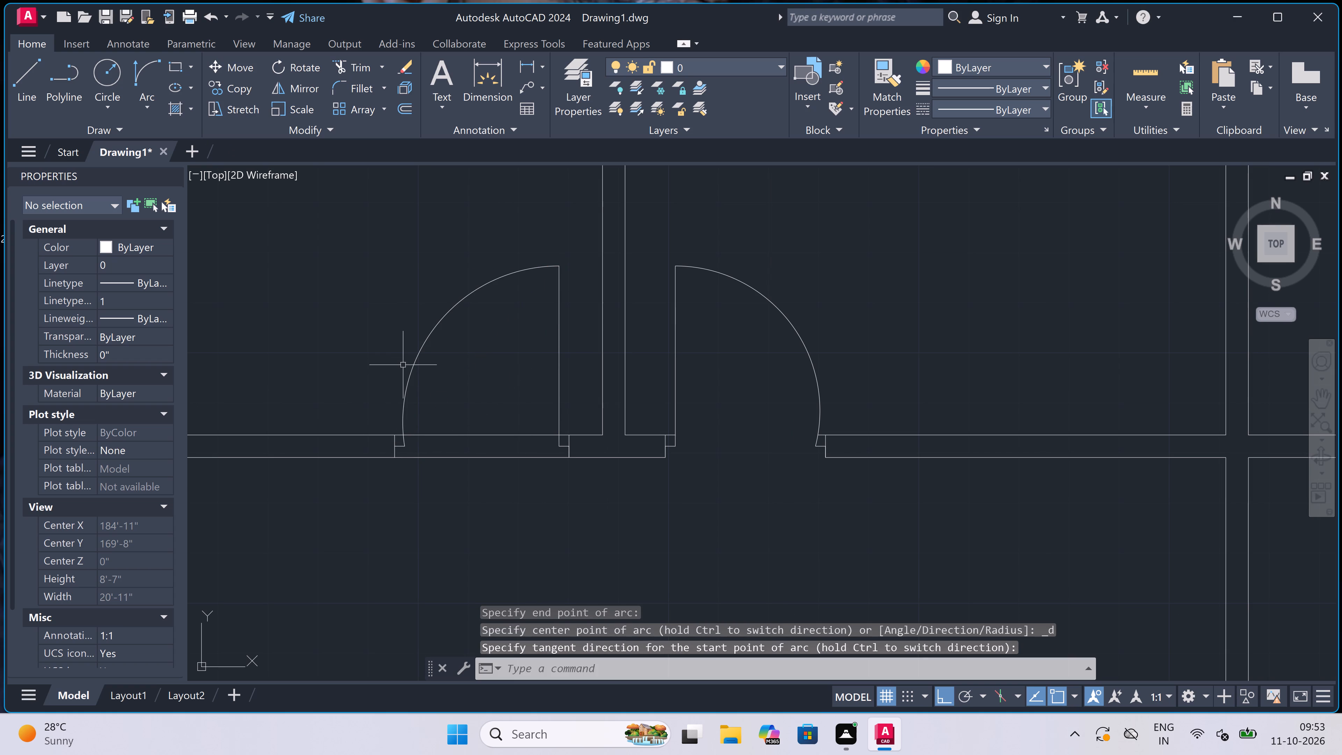
Trim both lines of the horizontal wall between the two jambs to open the doorway left of the first partition.
key("t")
key("r")
key("space")
left_click(453, 523)
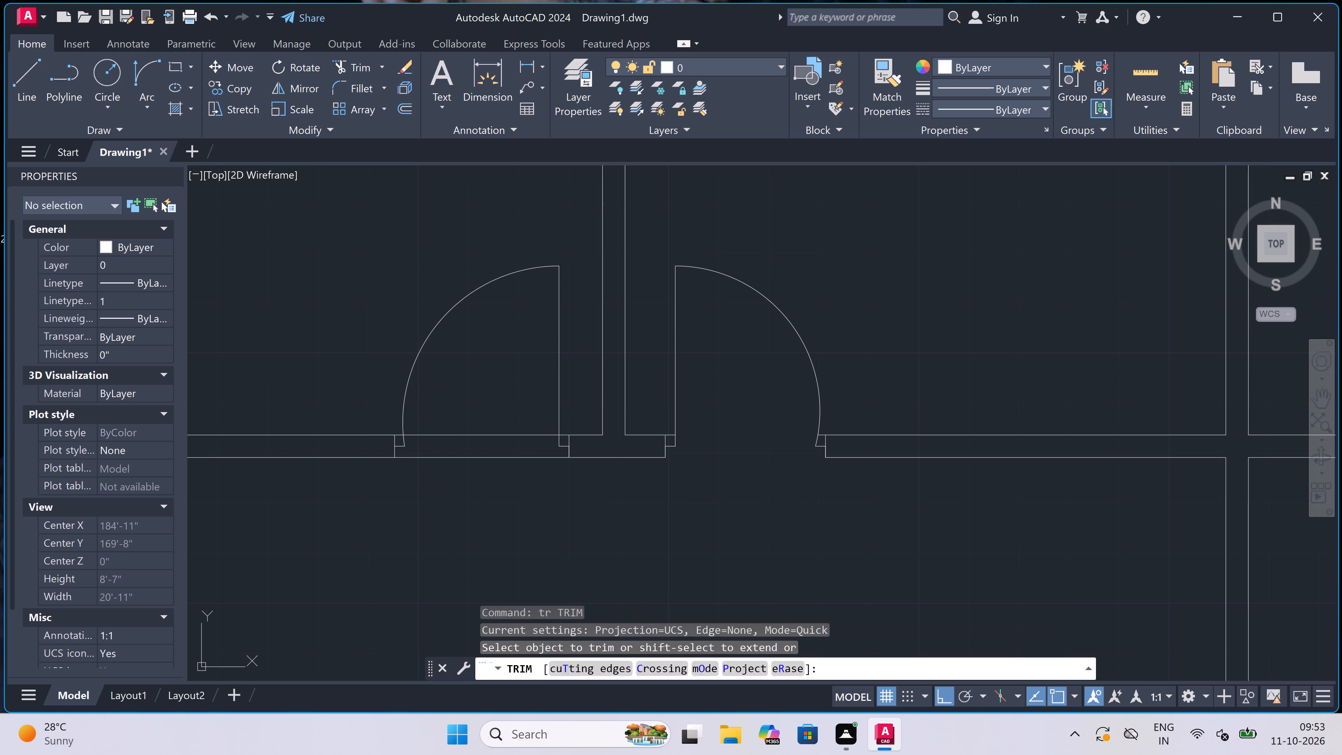
left_click(481, 434)
key("Escape")
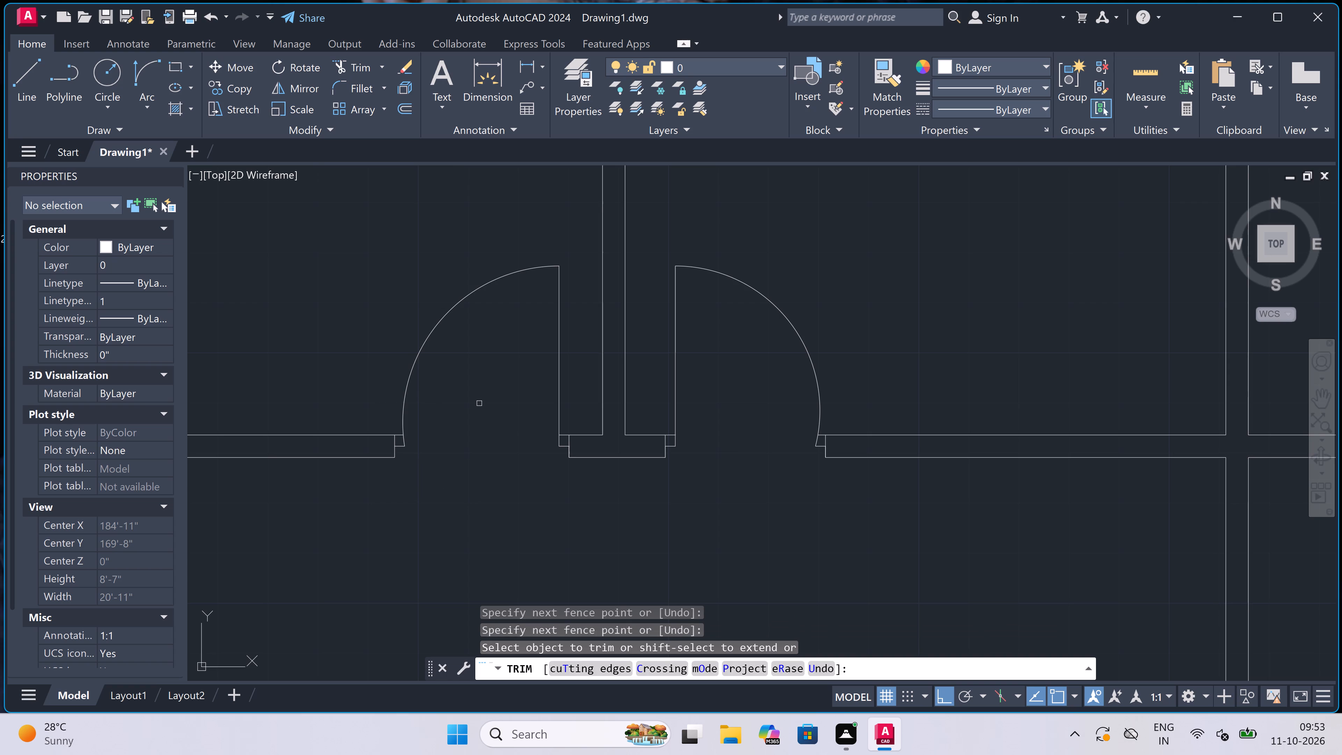
Draw a jamb across the top exterior wall just left of the first partition, with a 2" stub leftward from its midpoint and a 2' leaf upward.
scroll(473, 339, "down", 4)
scroll(462, 203, "up", 2)
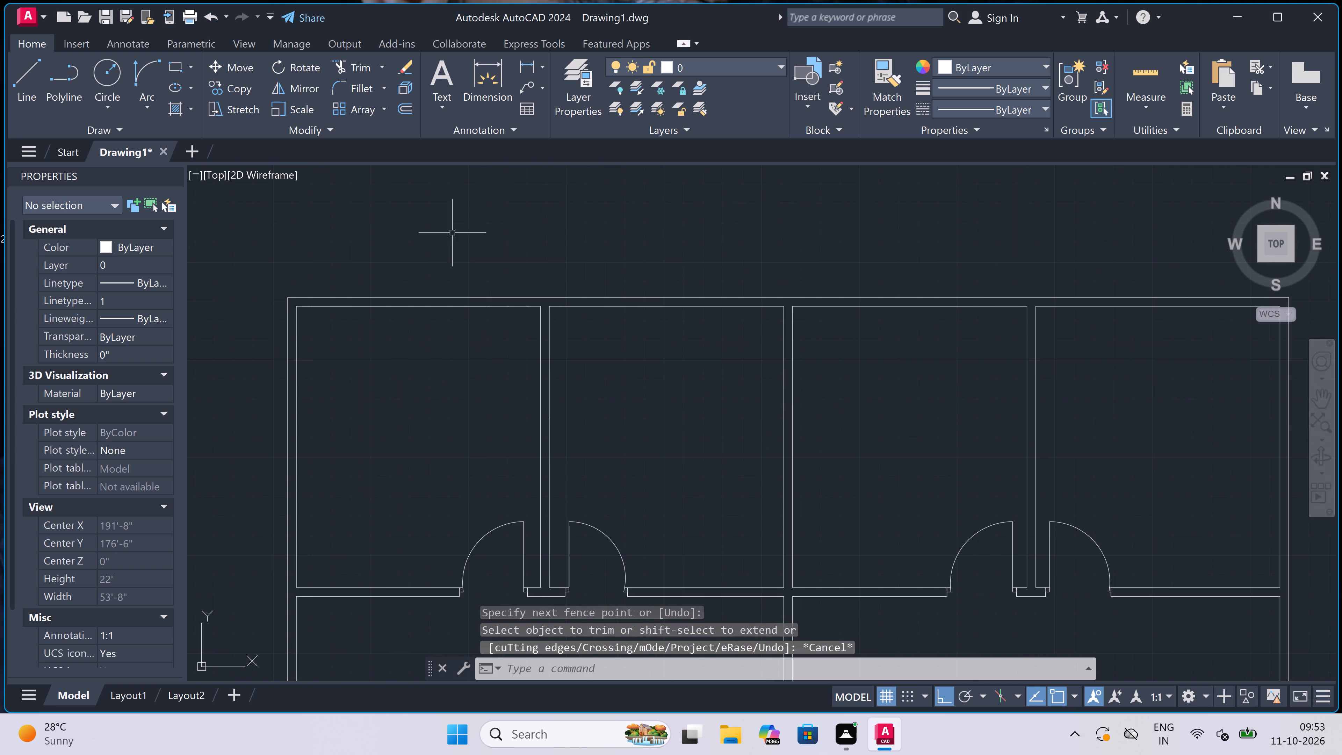
key("l")
key("space")
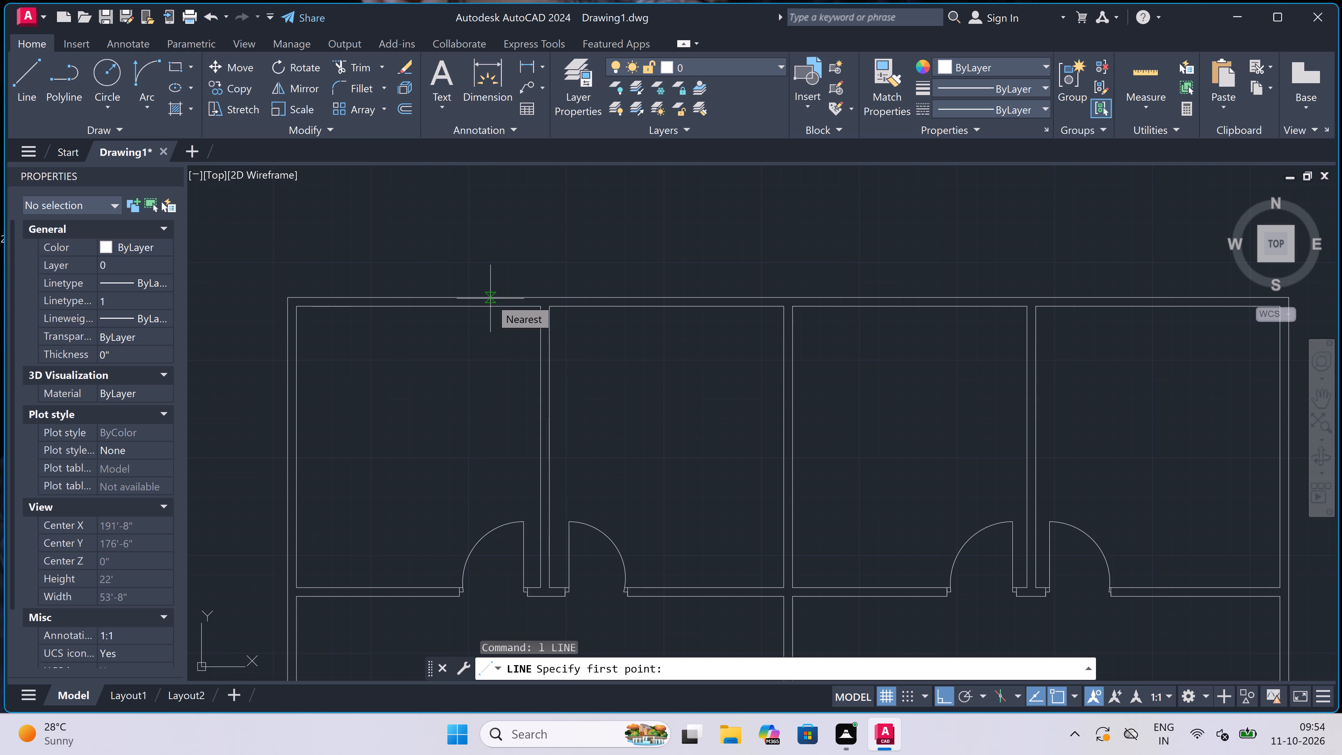
scroll(558, 317, "up", 2)
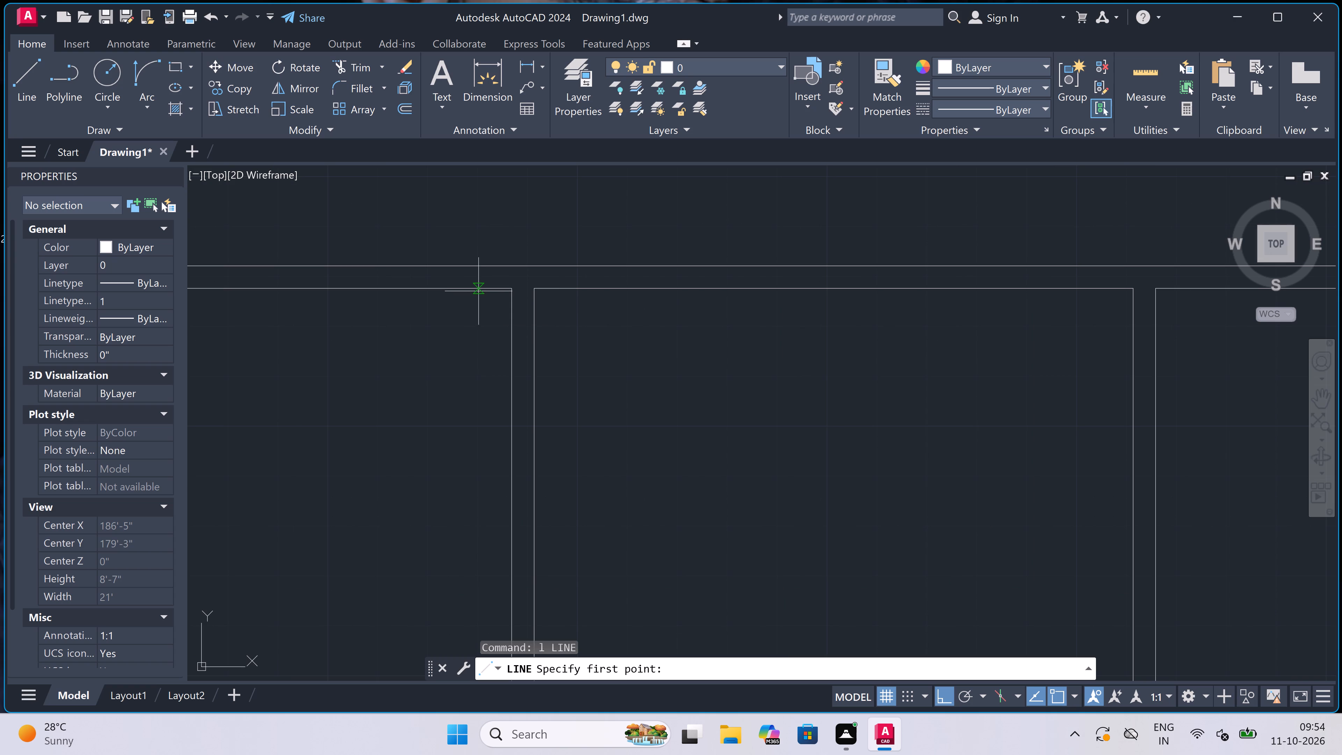
left_click(483, 291)
left_click(486, 265)
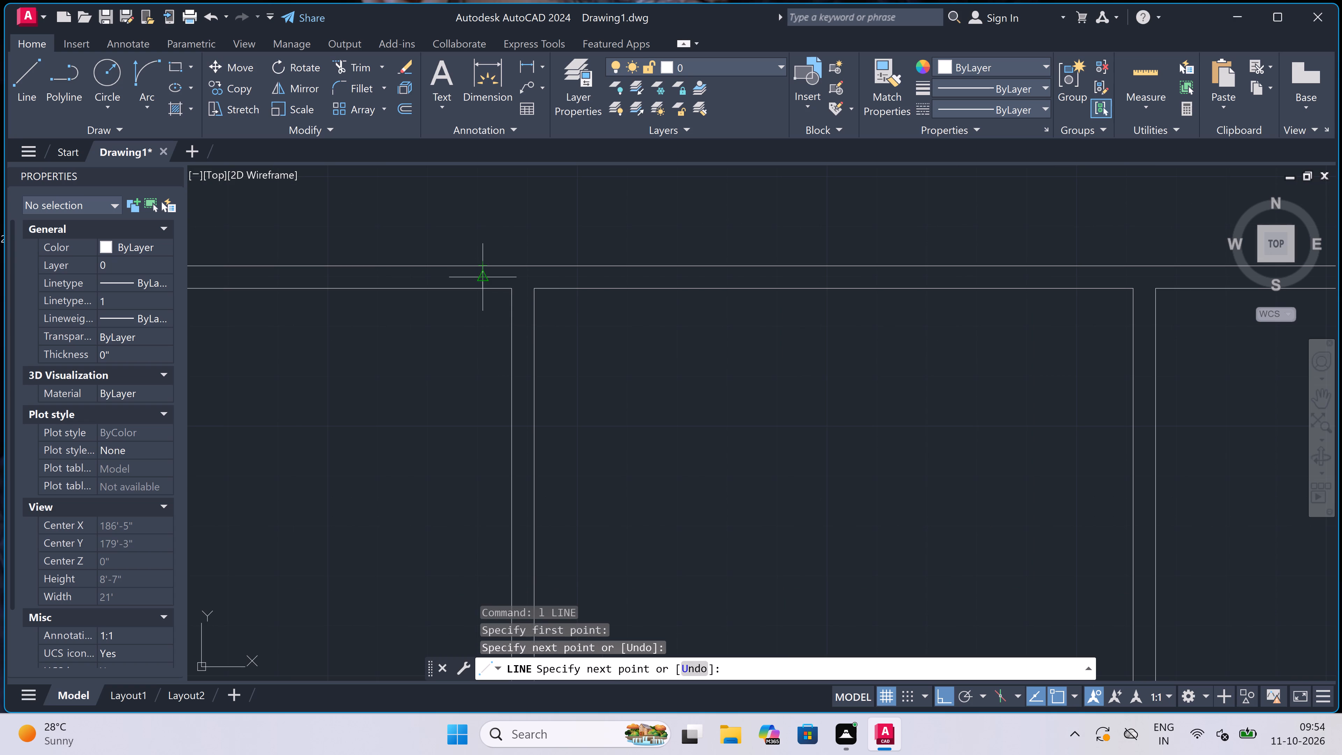
left_click(484, 281)
type("2\"")
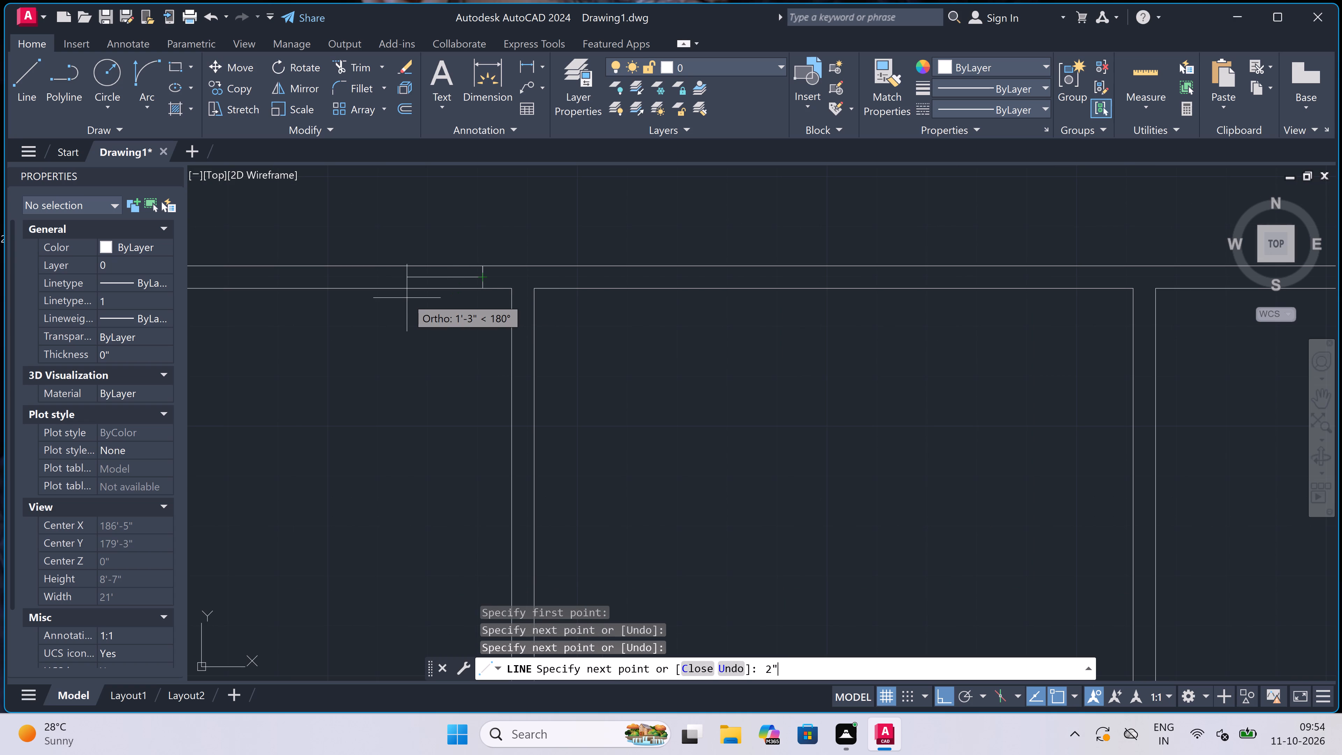
key("space")
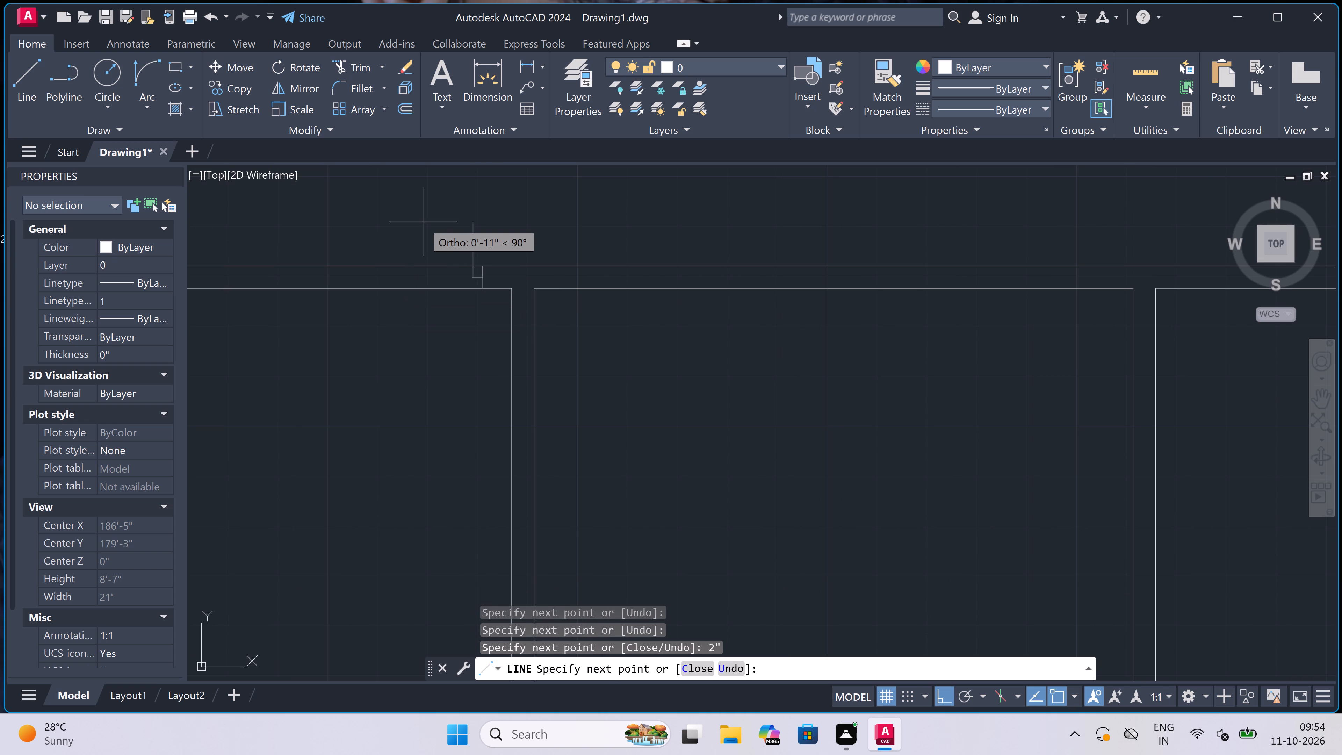
type("2'")
key("space")
key("Escape")
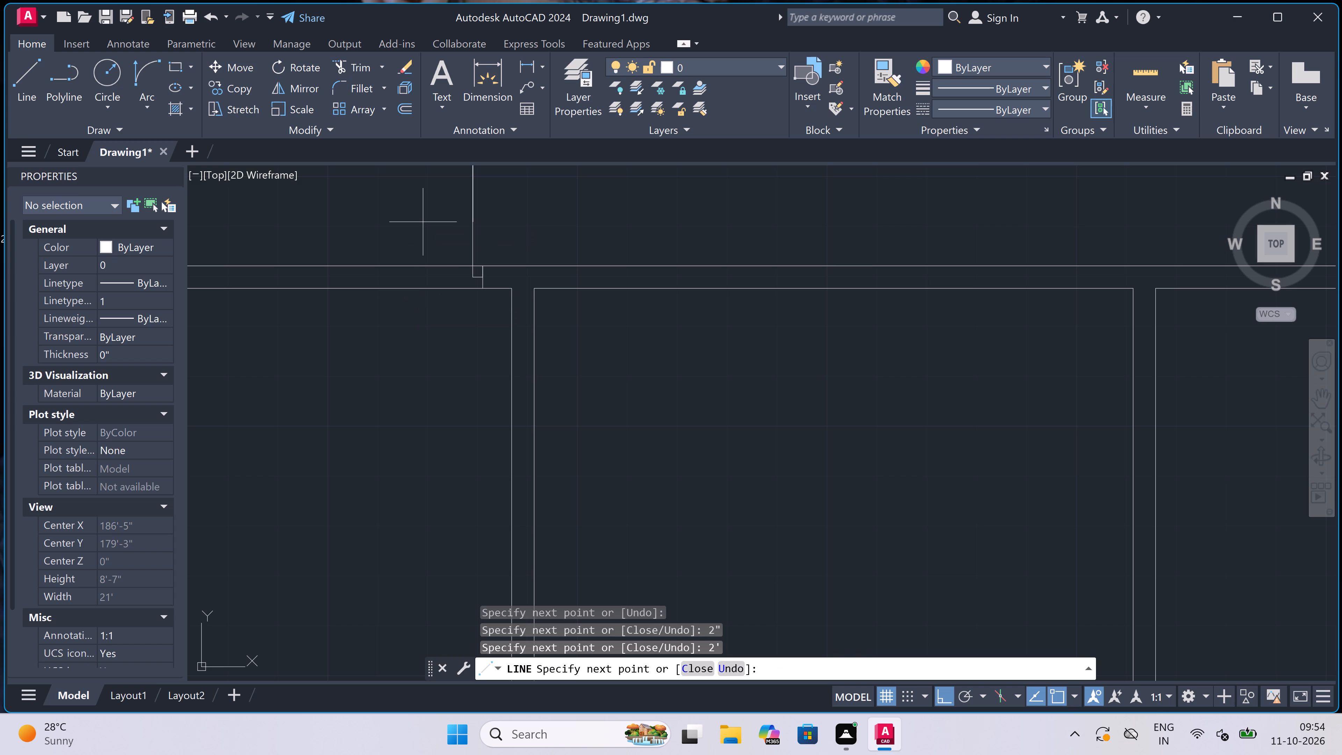
Draw the opposite door jamb across the top exterior wall further left, with a 2" stub rightward from its midpoint toward the leaf.
key("space")
scroll(393, 316, "down", 3)
scroll(396, 271, "up", 3)
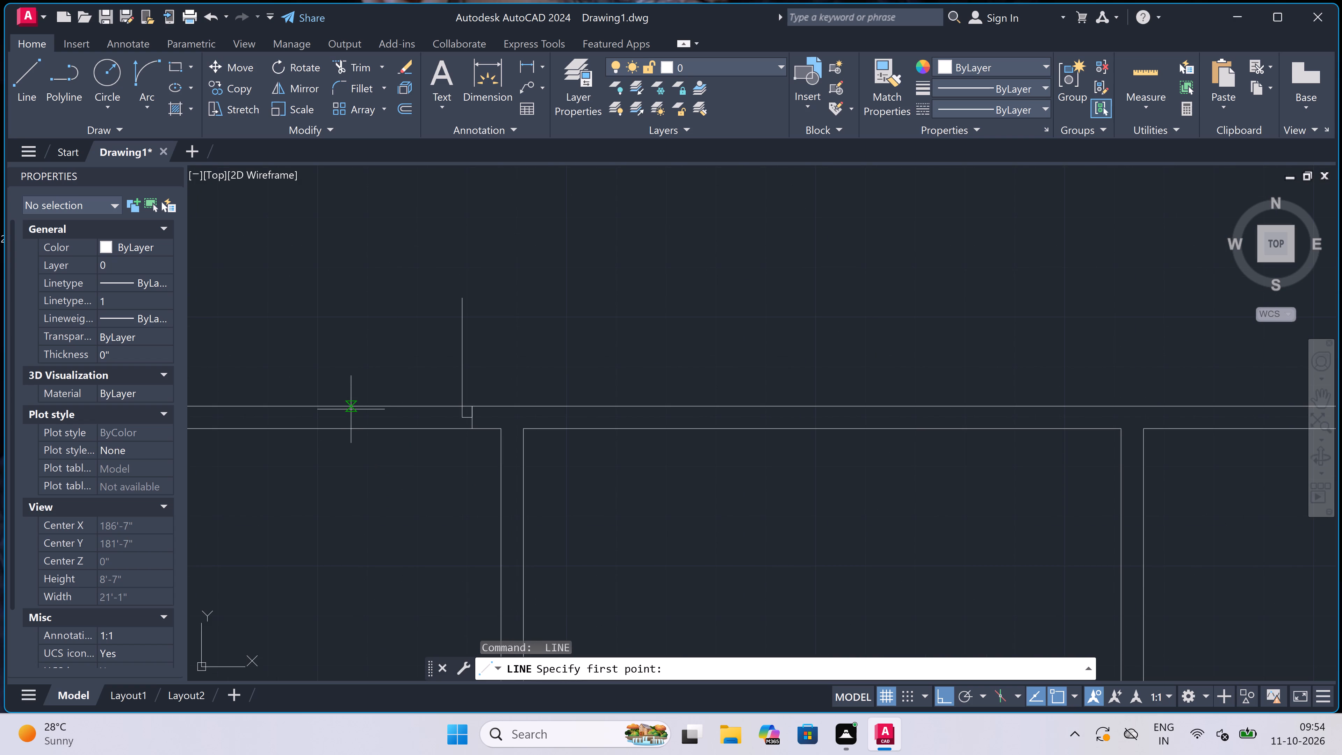
left_click(358, 408)
left_click(356, 424)
scroll(354, 419, "up", 2)
left_click(368, 418)
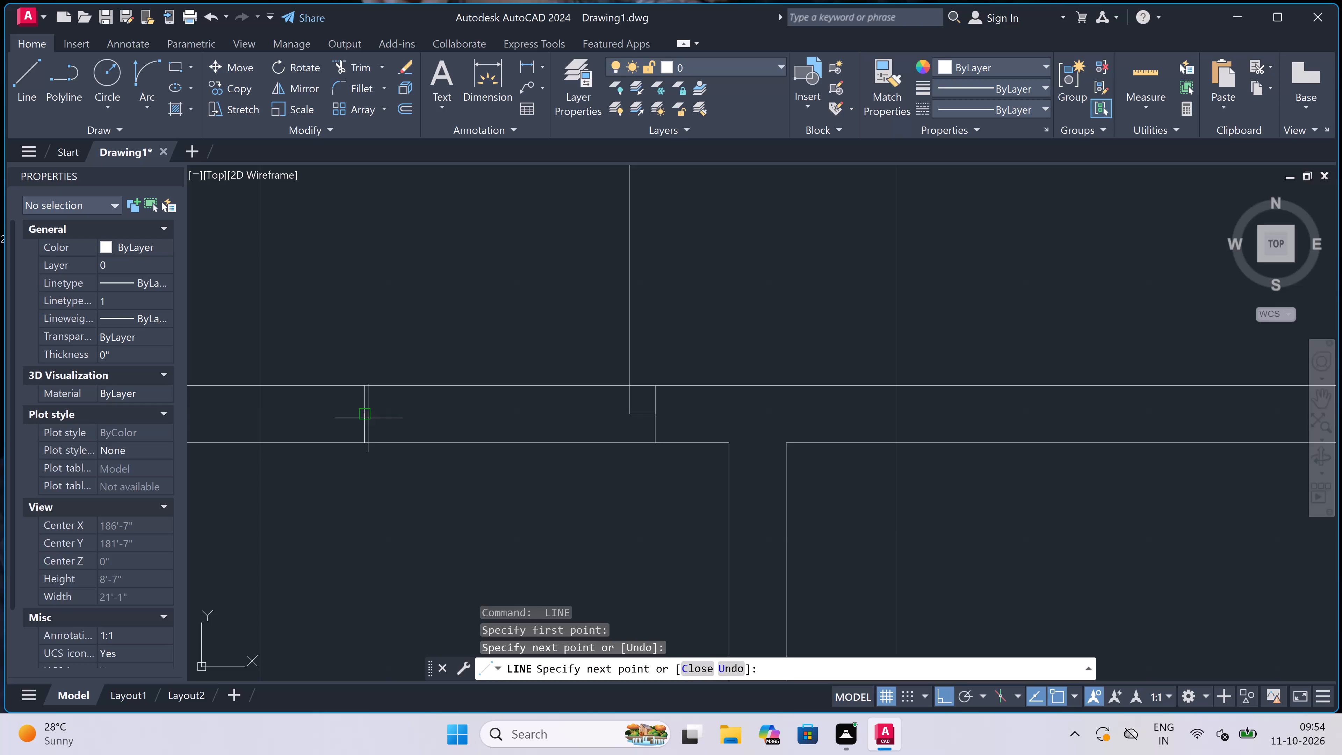
right_click_drag(284, 628, 115, 754)
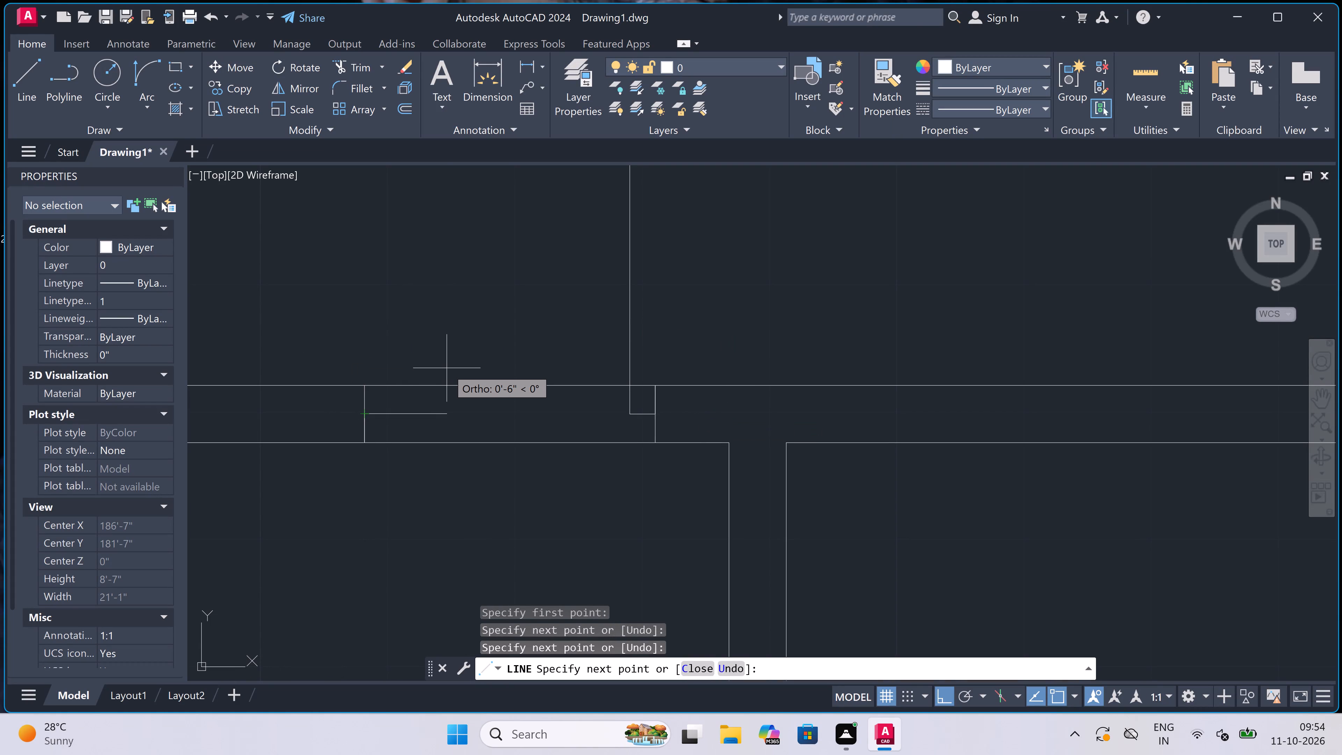
type("2\"")
key("space")
key("Escape")
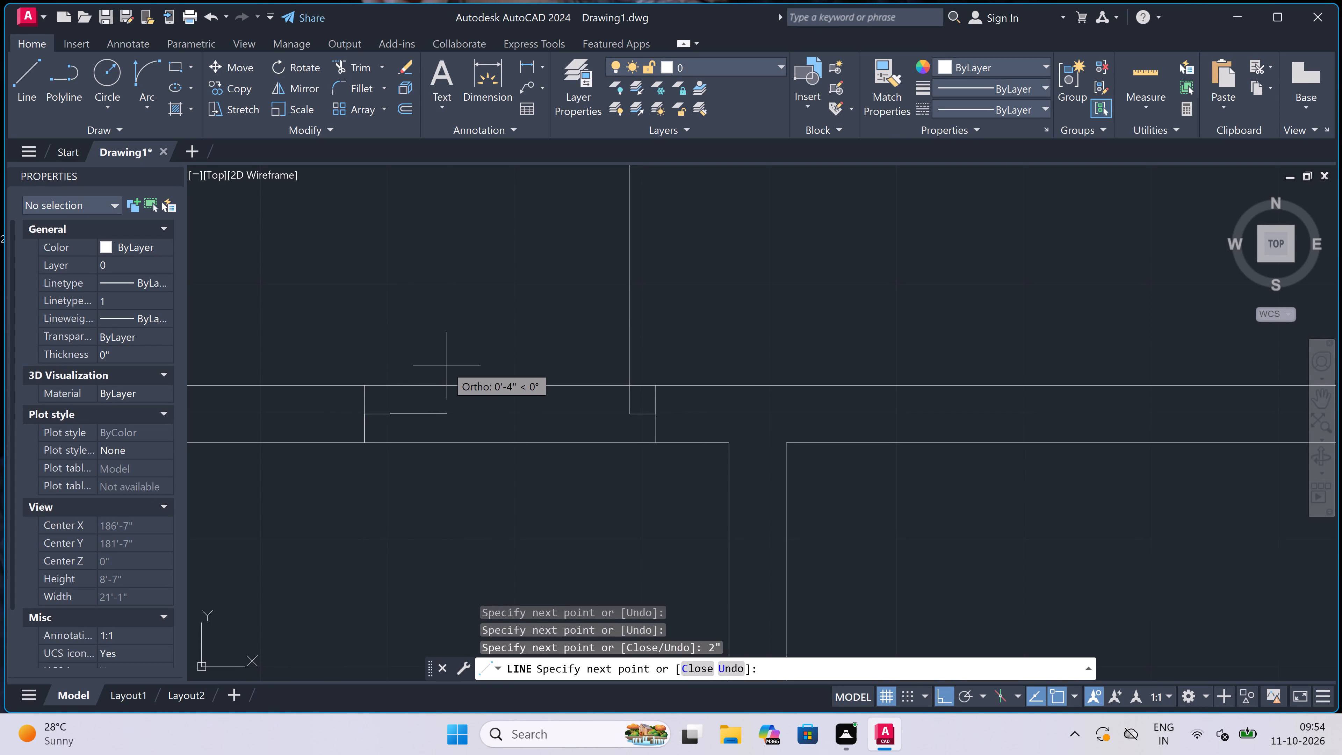
Draw the door swing arc from the leaf's upper end to the opposite jamb stub in the top wall.
scroll(263, 382, "down", 1)
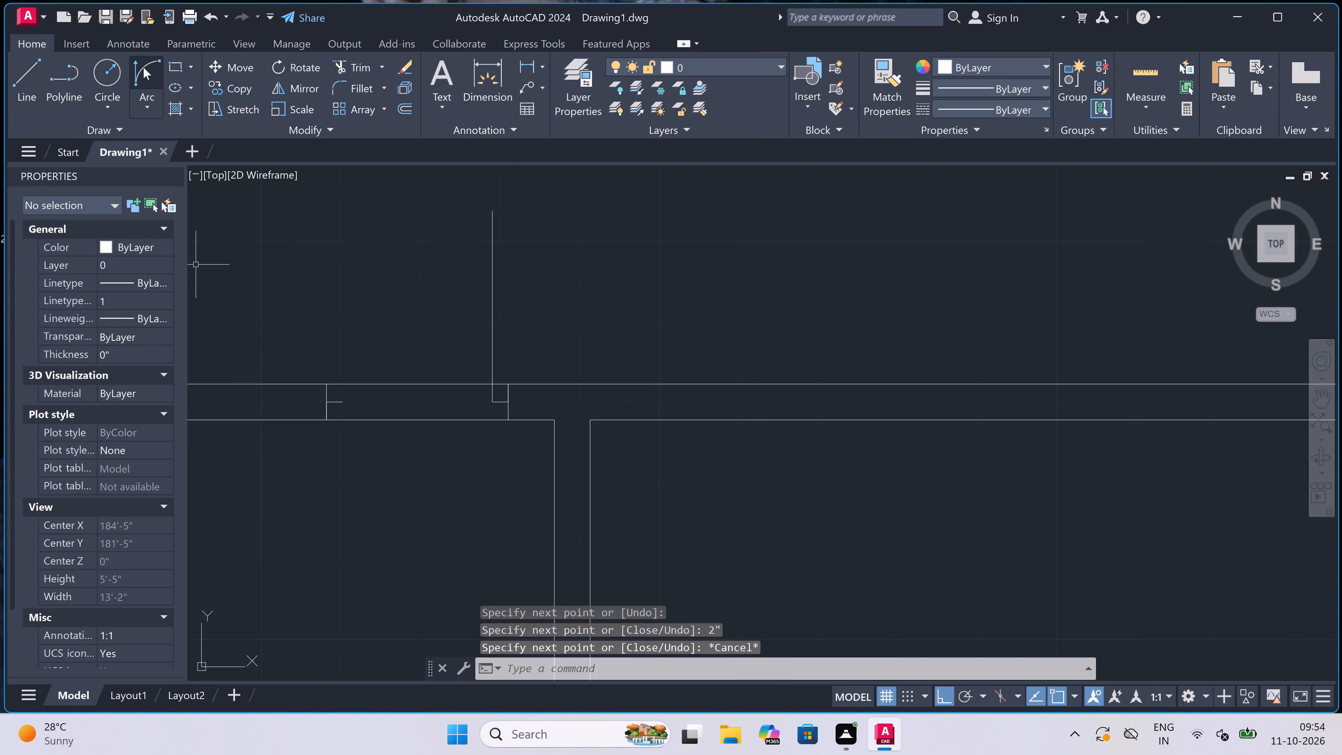
left_click(143, 67)
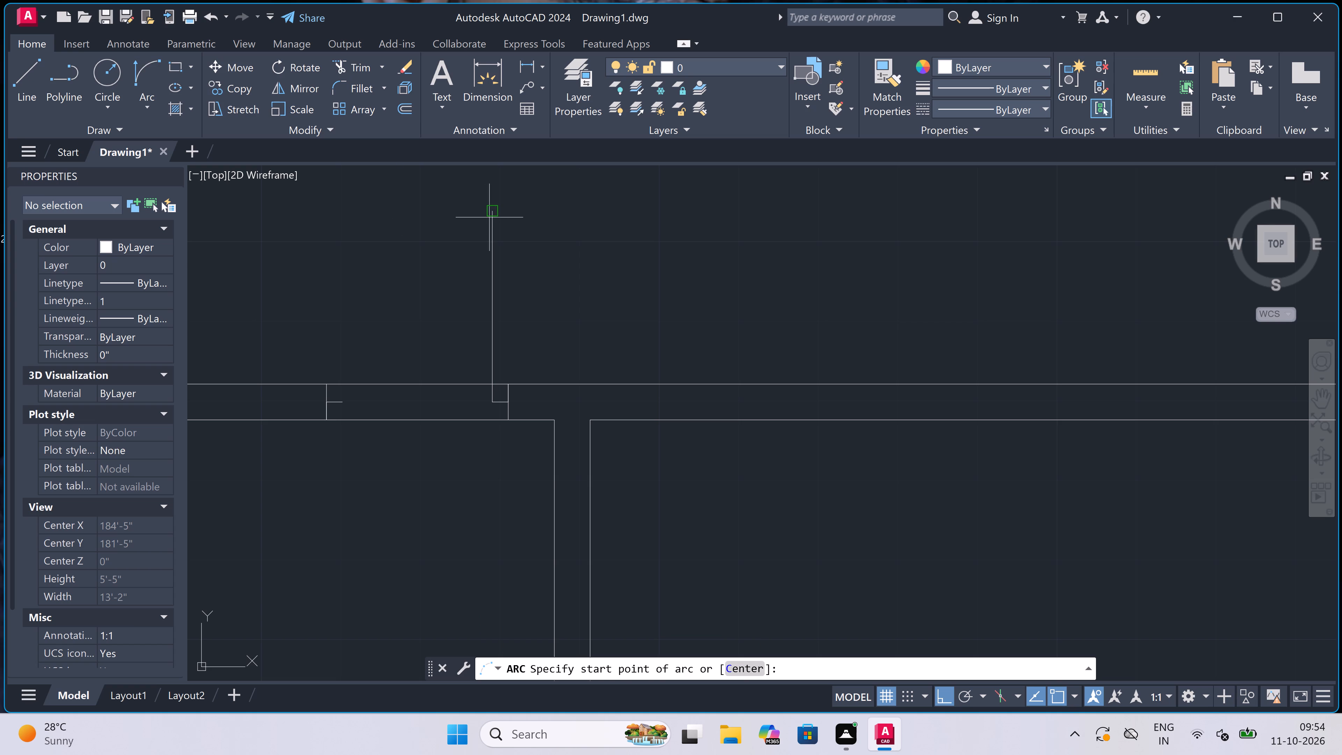
left_click(492, 211)
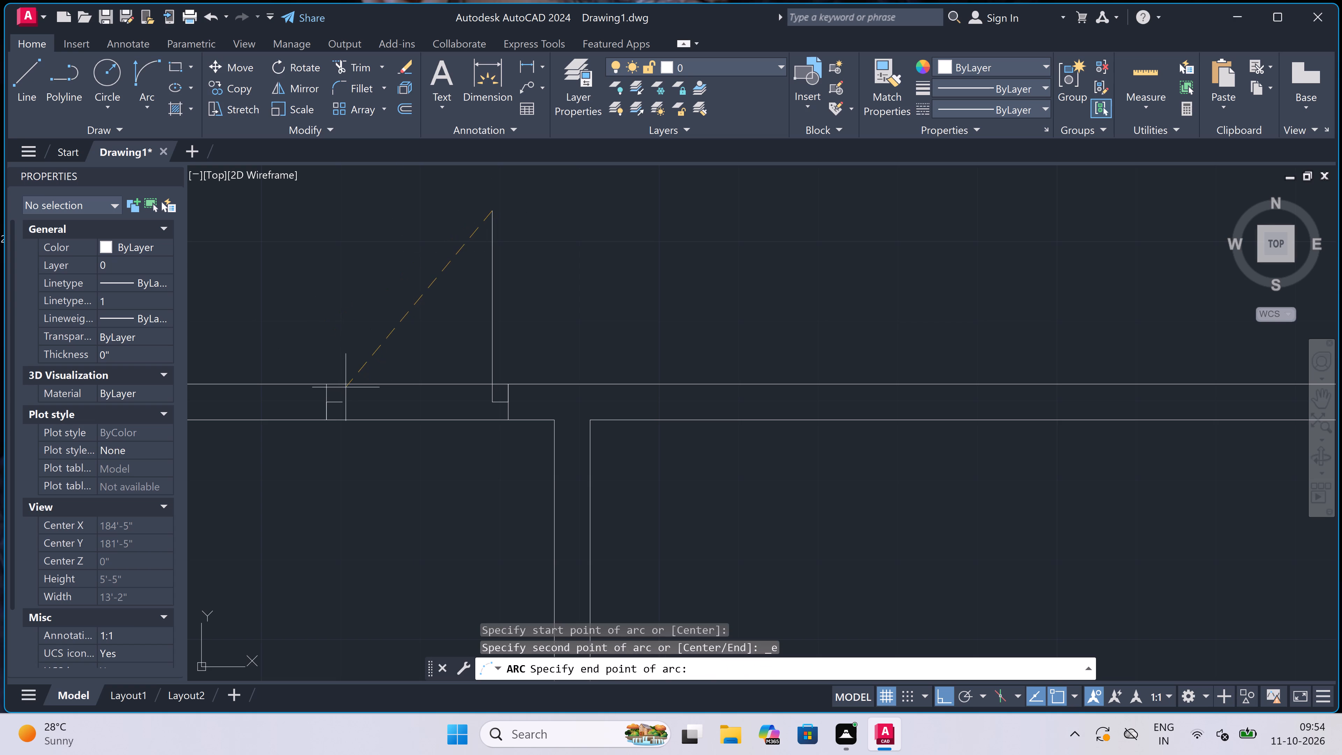
left_click(343, 399)
left_click(325, 326)
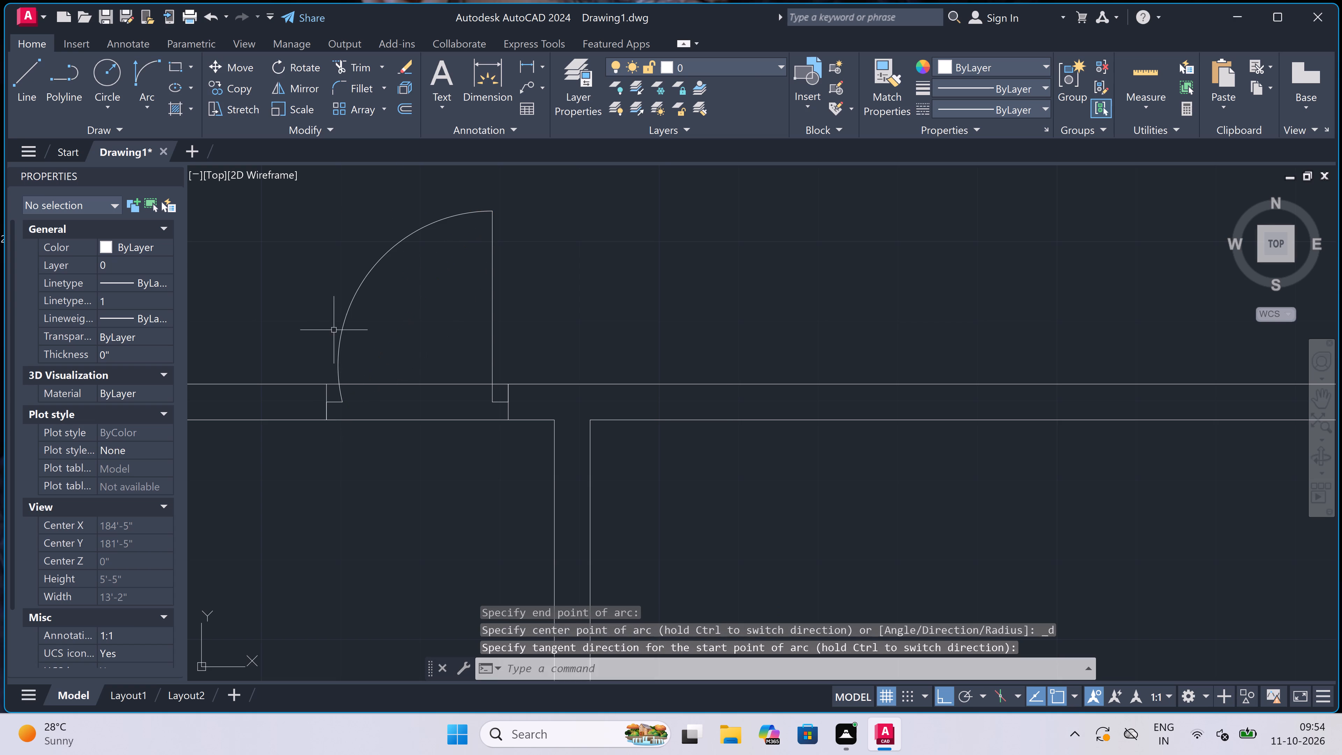
Trim both lines of the top wall between the two jambs to open the doorway left of the first partition.
key("t")
key("r")
key("space")
left_click(409, 463)
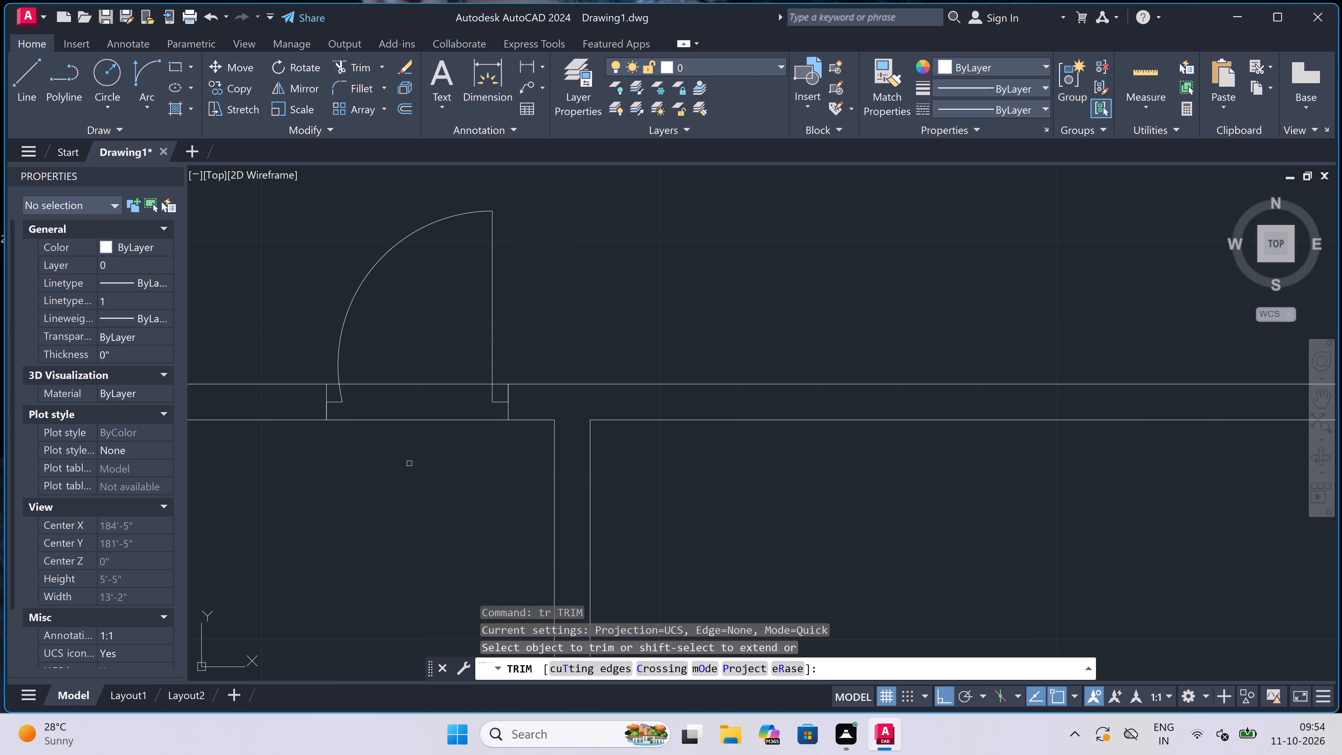
left_click(415, 369)
key("Escape")
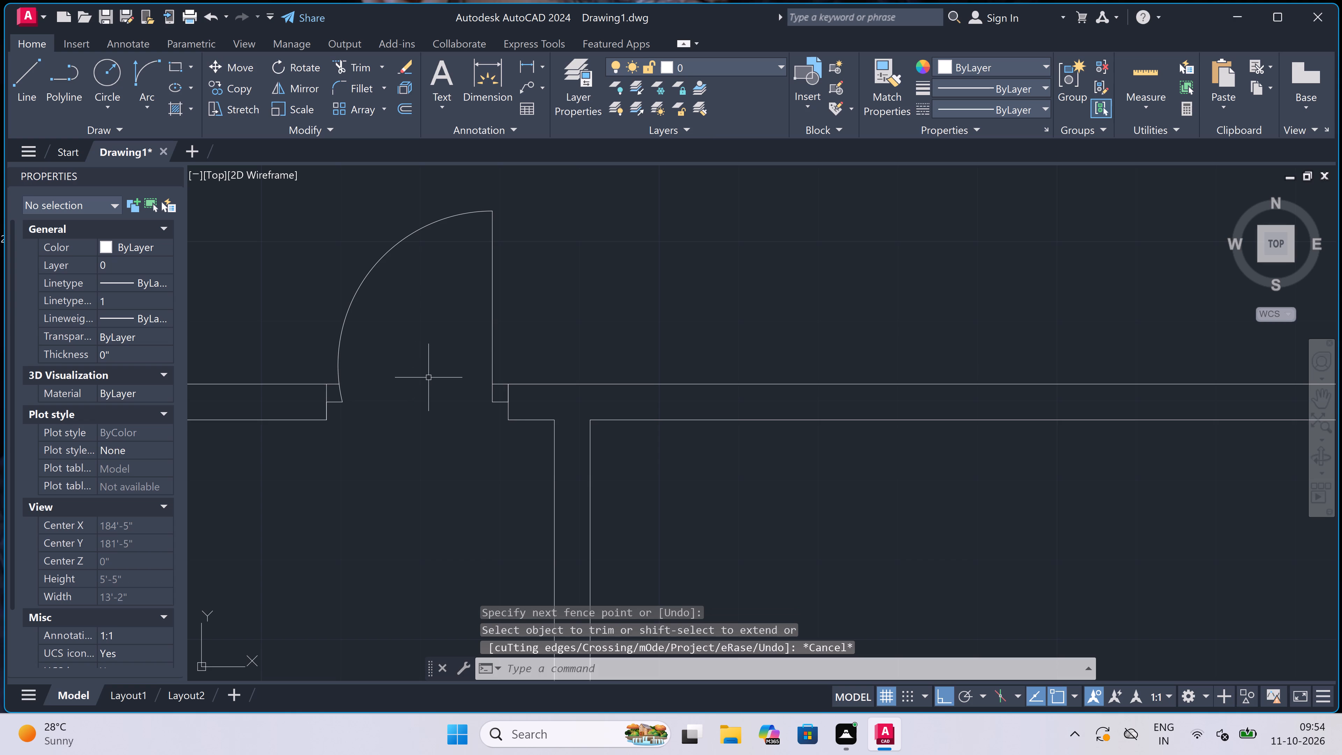
Draw a jamb across the top wall just right of the first partition, with a 2" stub rightward from its midpoint and a 2' leaf upward.
key("l")
key("space")
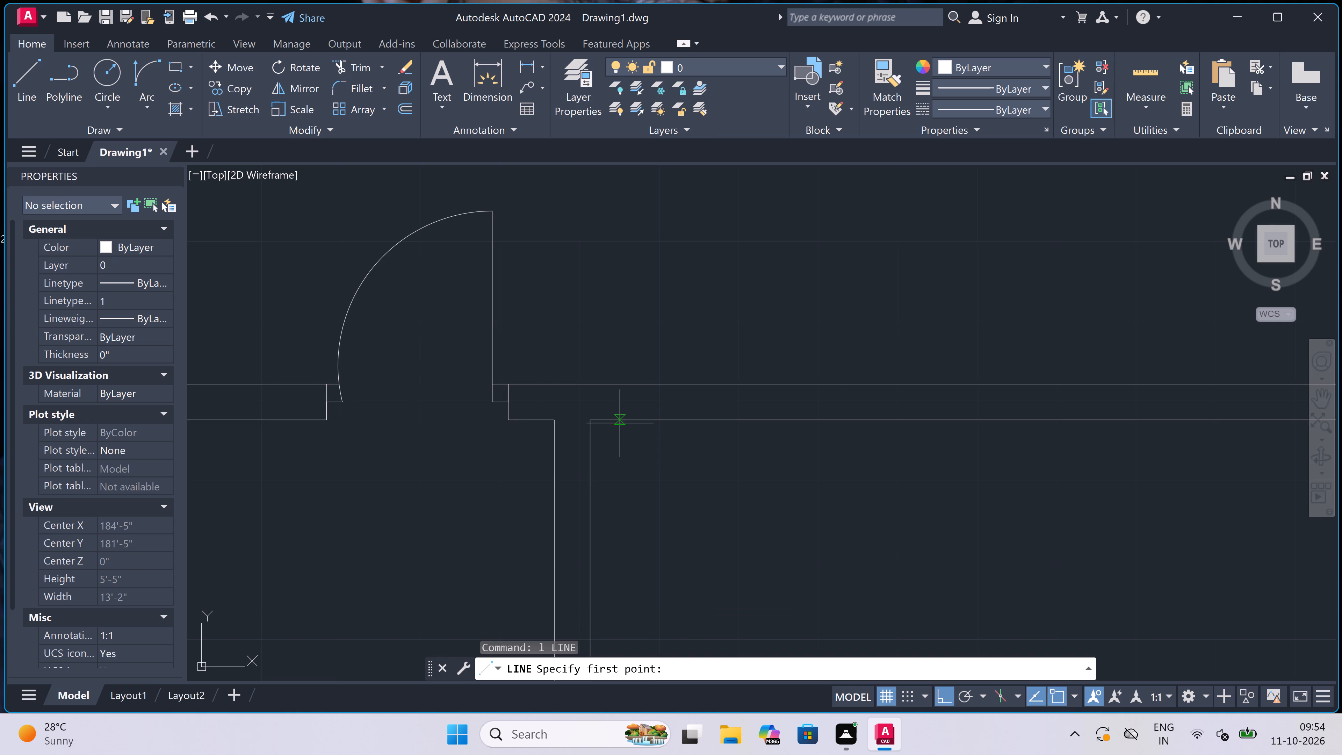
left_click(625, 423)
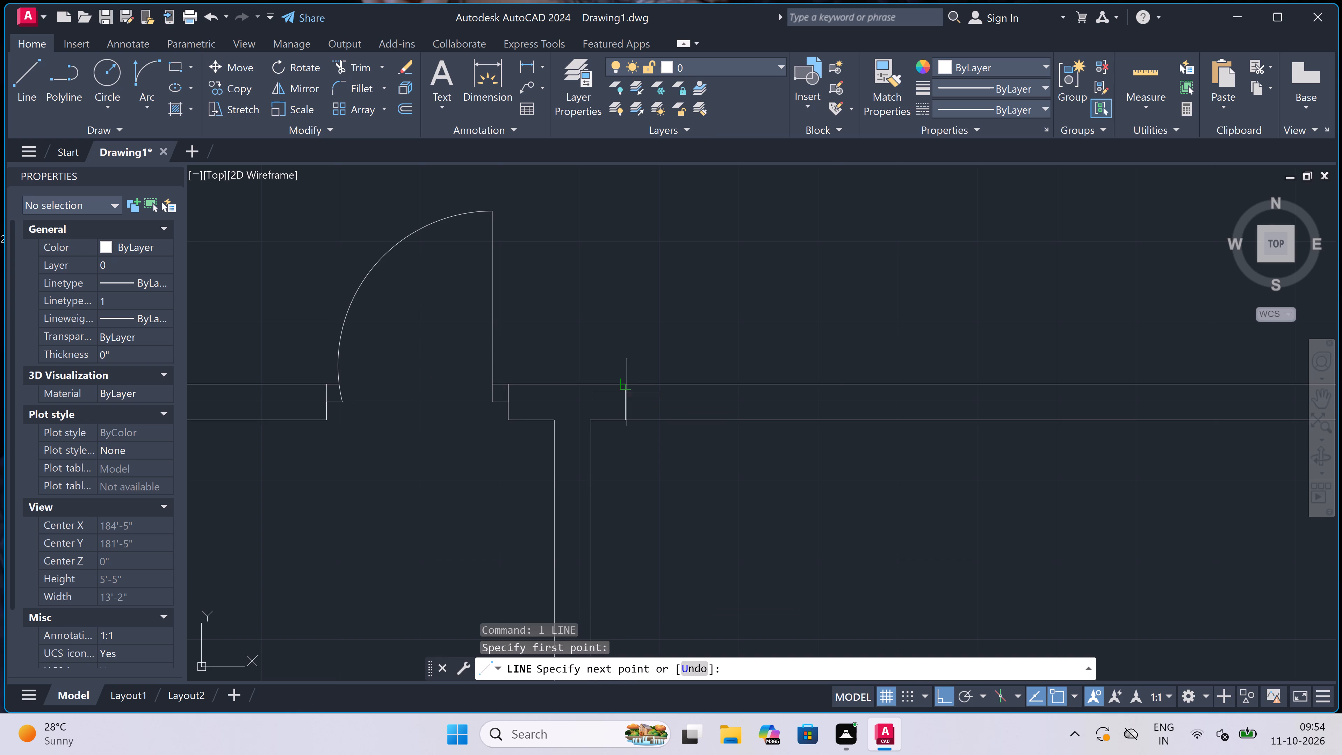
left_click(627, 388)
left_click(627, 398)
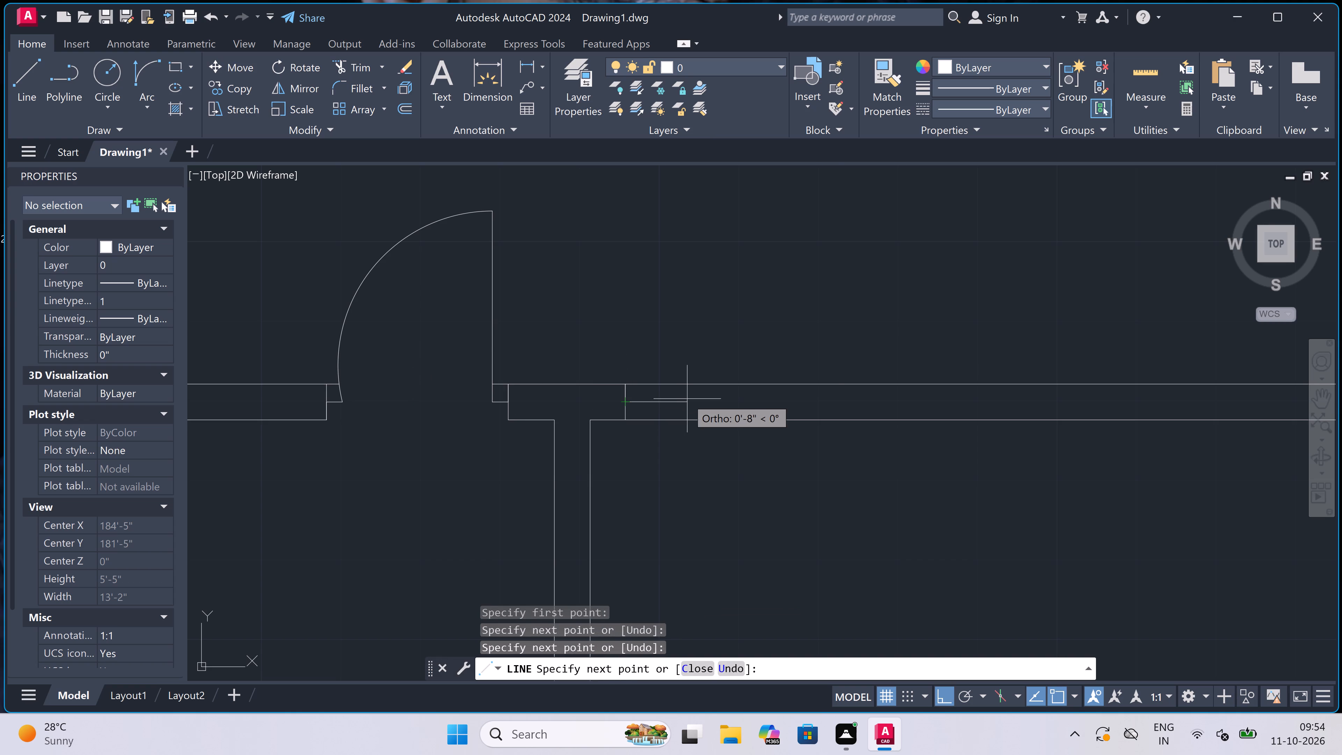
type("2\"")
key("space")
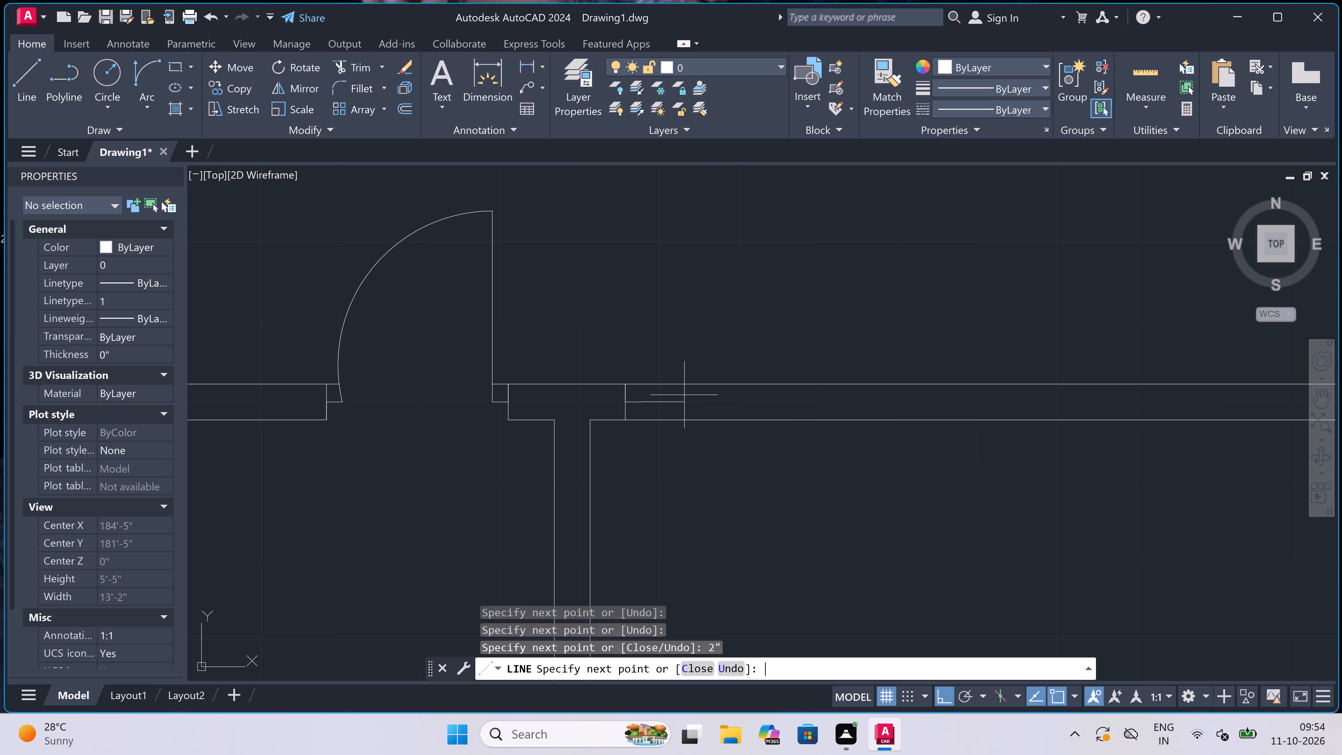
type("2'")
key("space")
key("Escape")
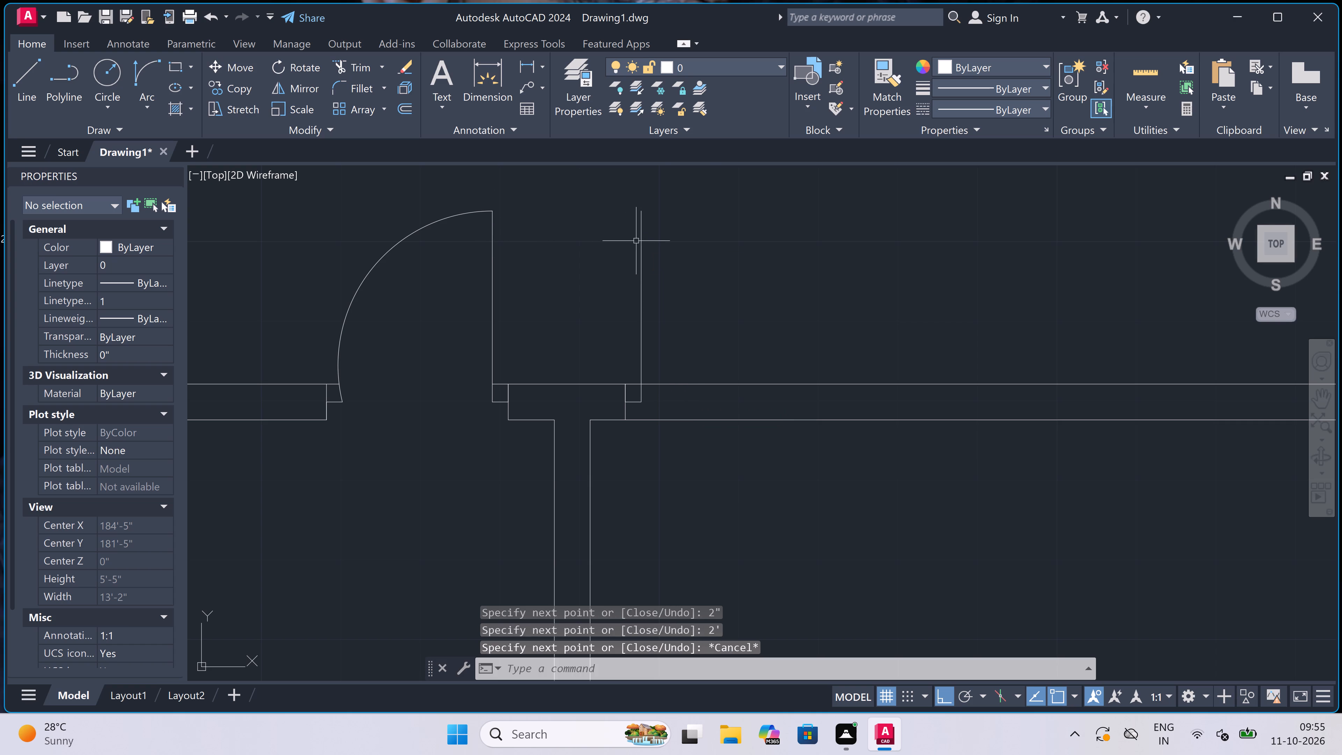
Draw the opposite jamb across the top wall further right, with a 2" stub leftward from its midpoint toward the new leaf.
key("space")
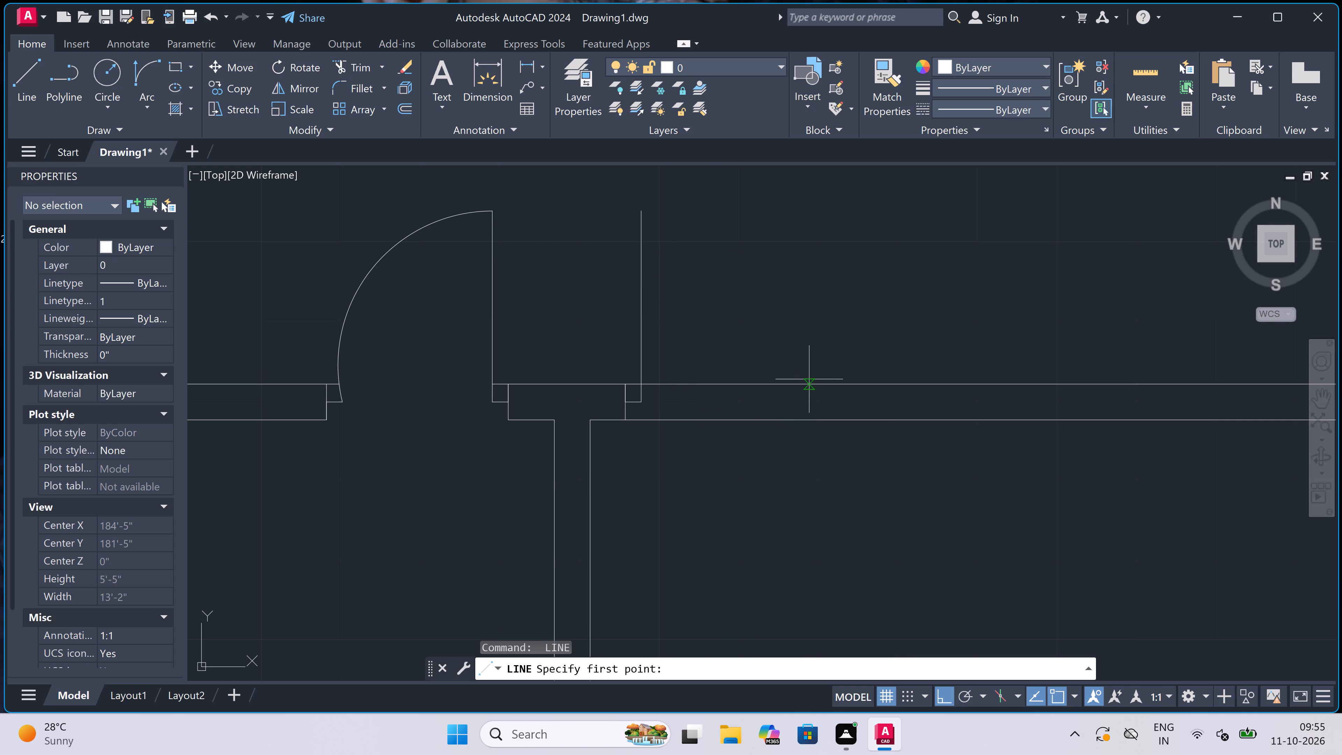
left_click(809, 379)
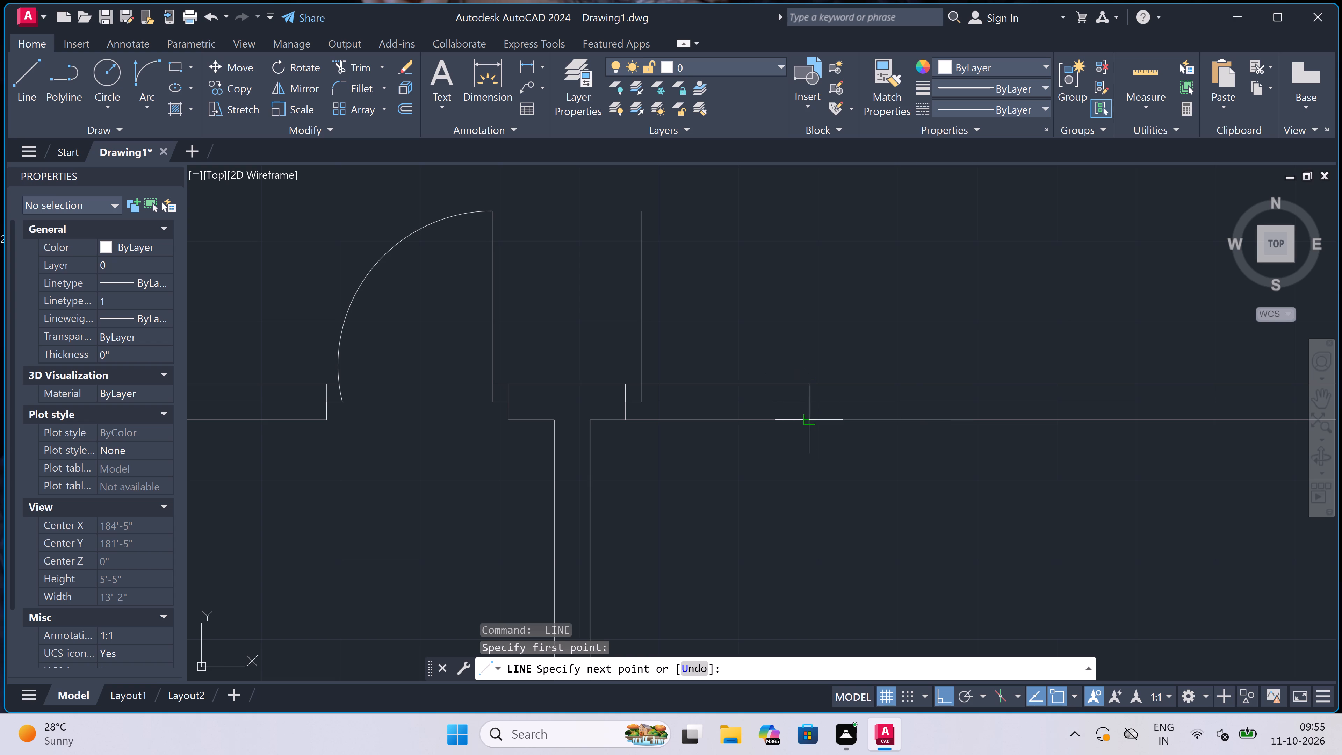
left_click(813, 417)
left_click(810, 399)
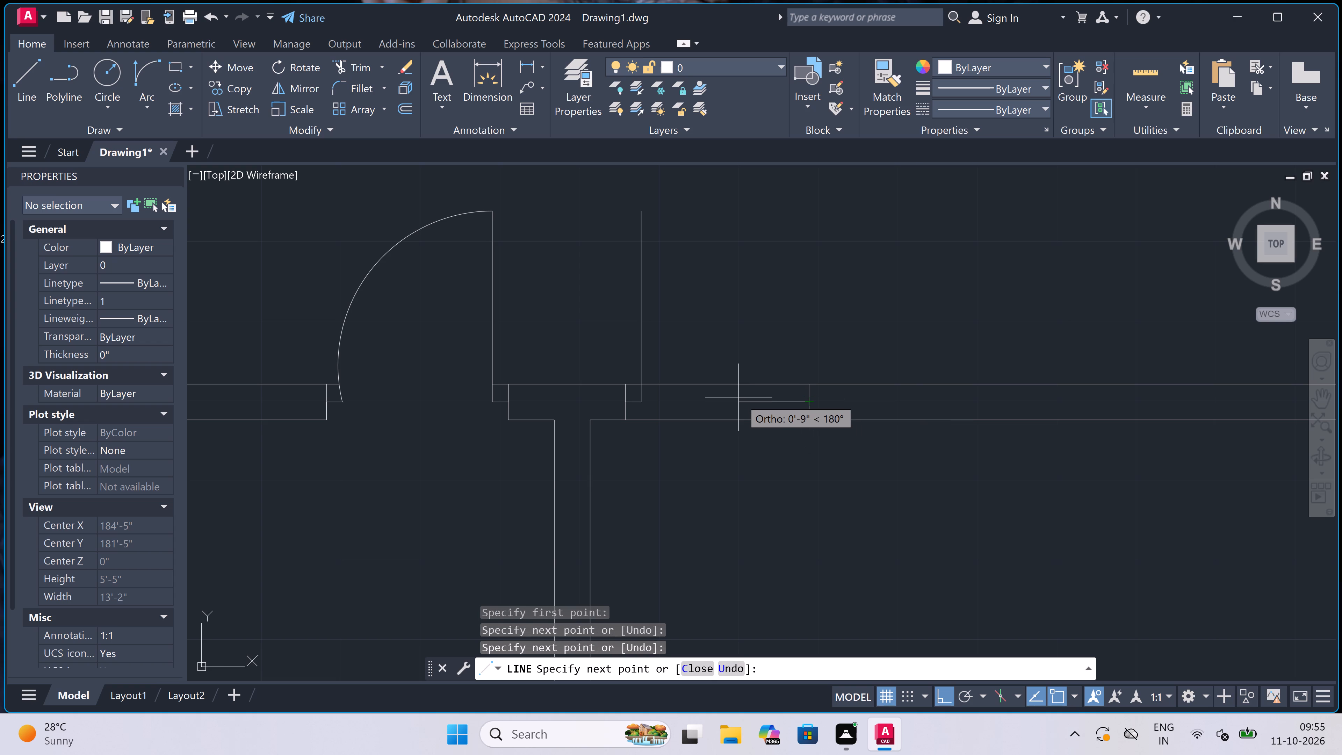
type("2\"")
key("space")
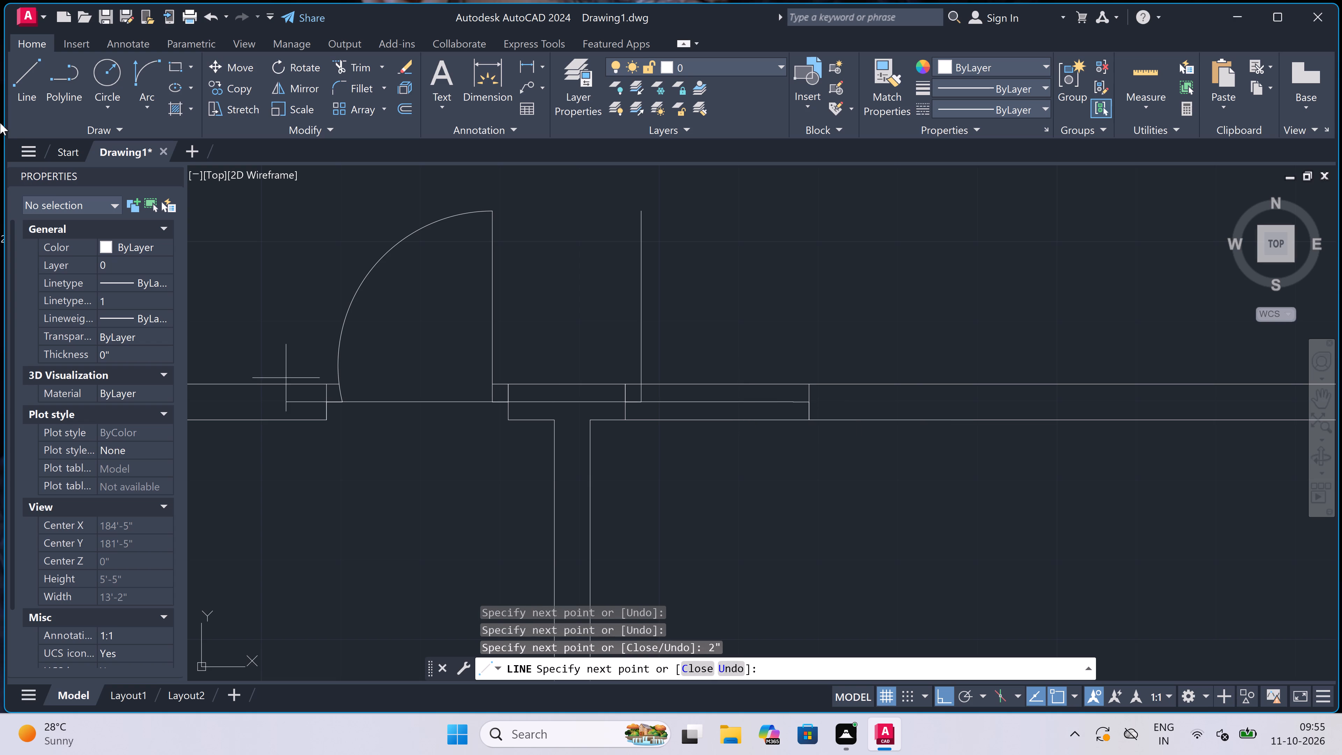
key("Escape")
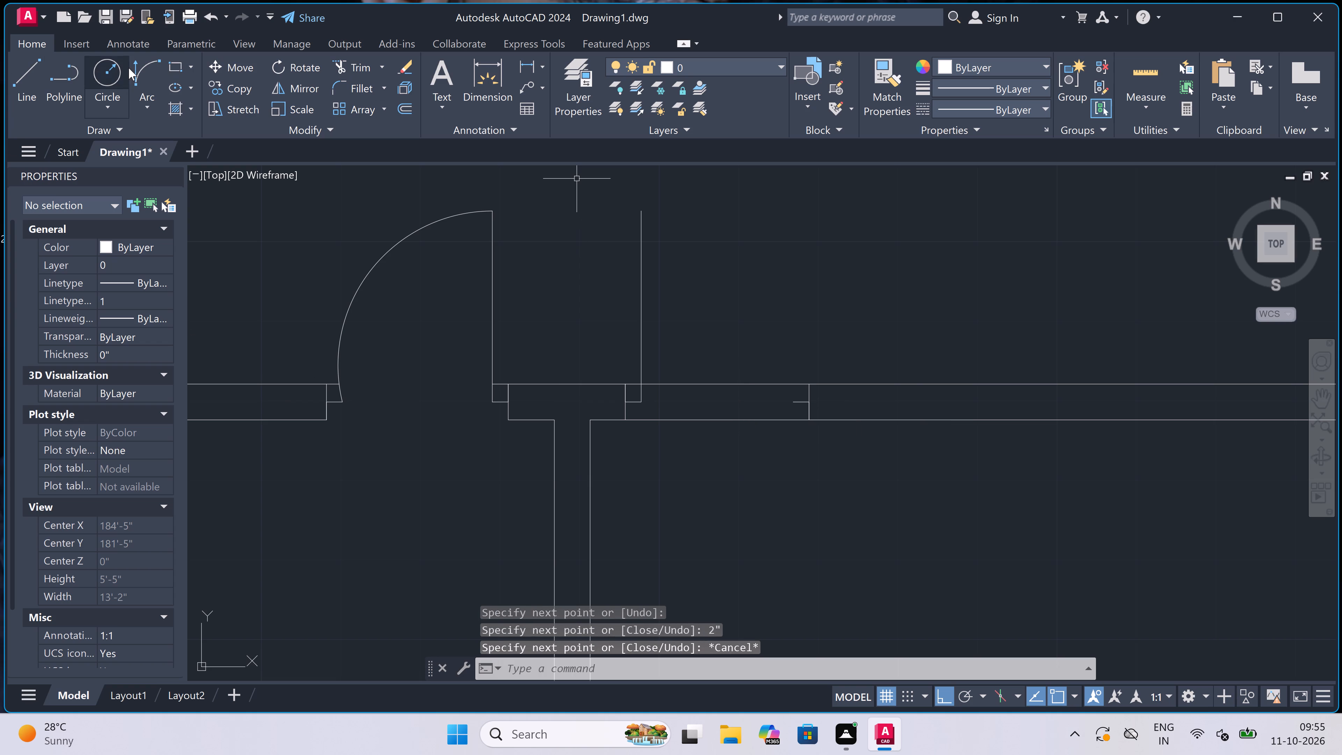
Draw the door swing arc from the new leaf's upper end to the jamb stub on its right.
left_click(149, 71)
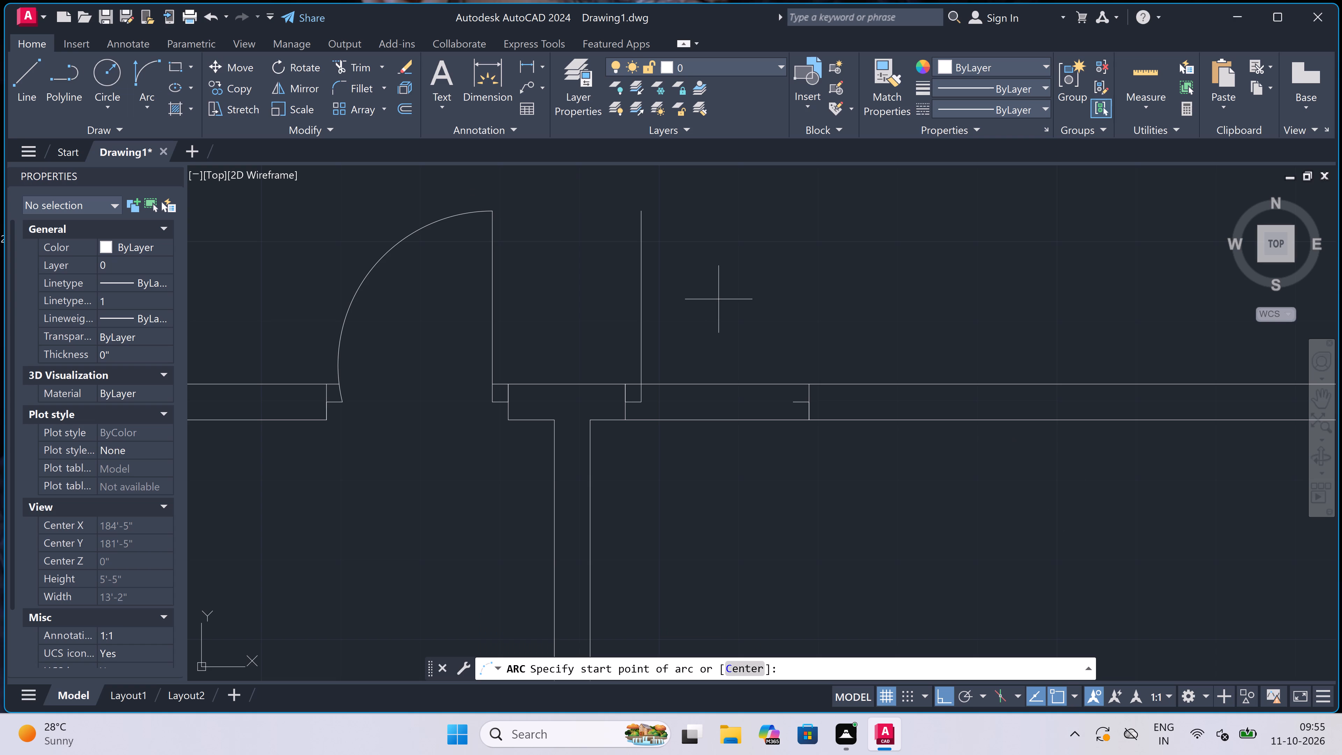
left_click(646, 213)
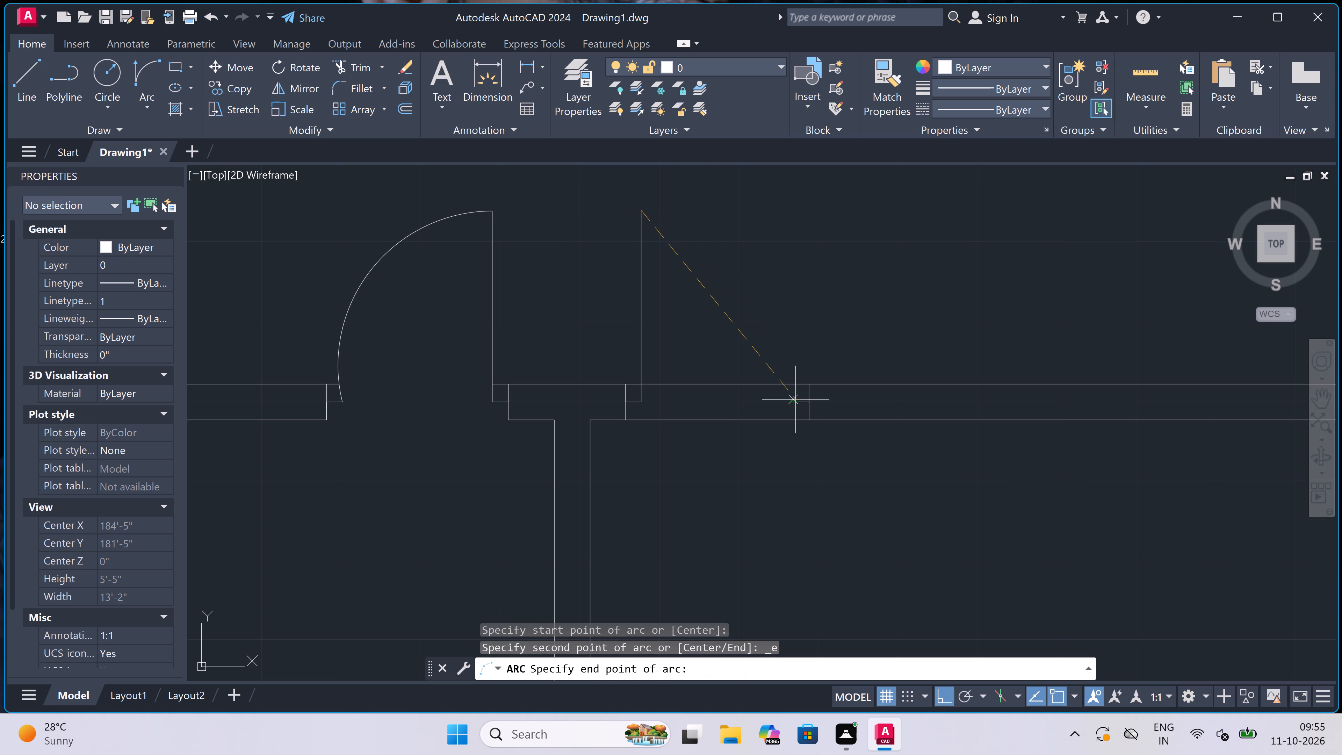
left_click(794, 401)
left_click(824, 317)
Trim both lines of the top wall between the two jambs to open the doorway right of the first partition.
key("t")
key("r")
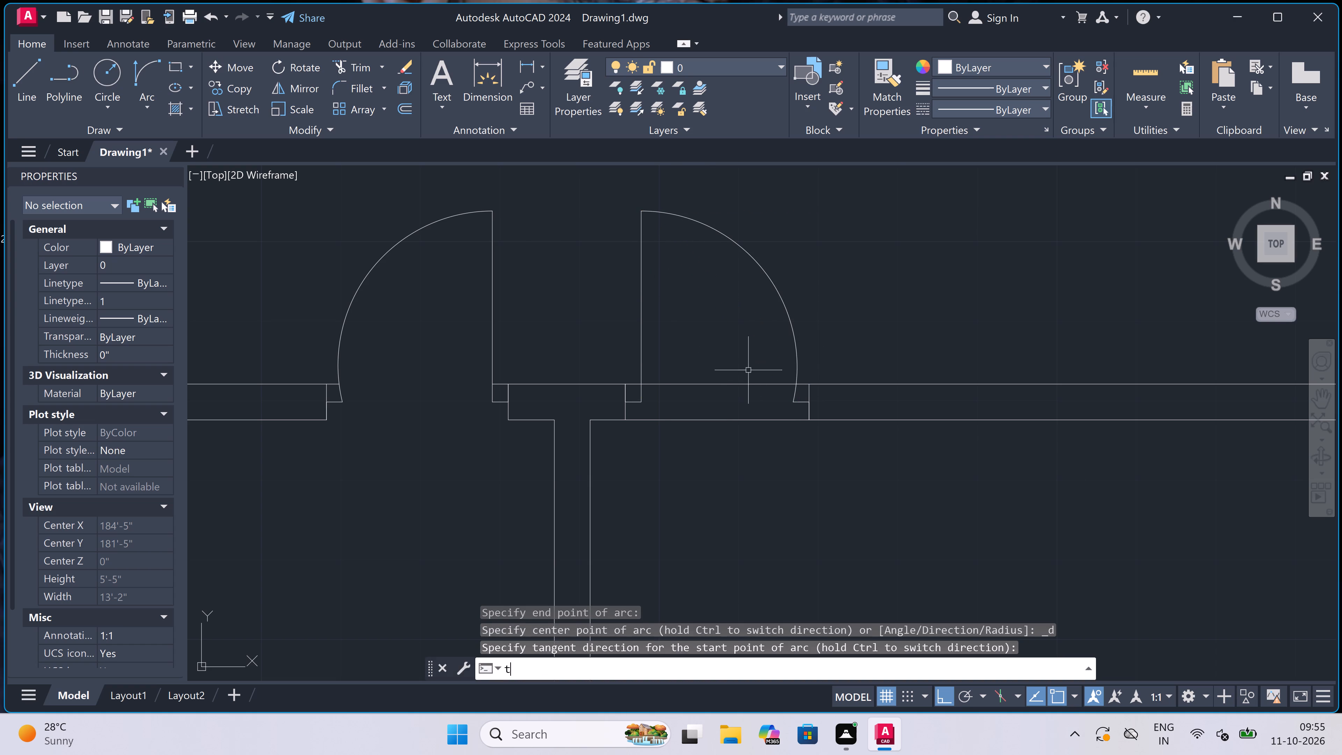
key("space")
left_click(695, 346)
left_click_drag(699, 540, 699, 537)
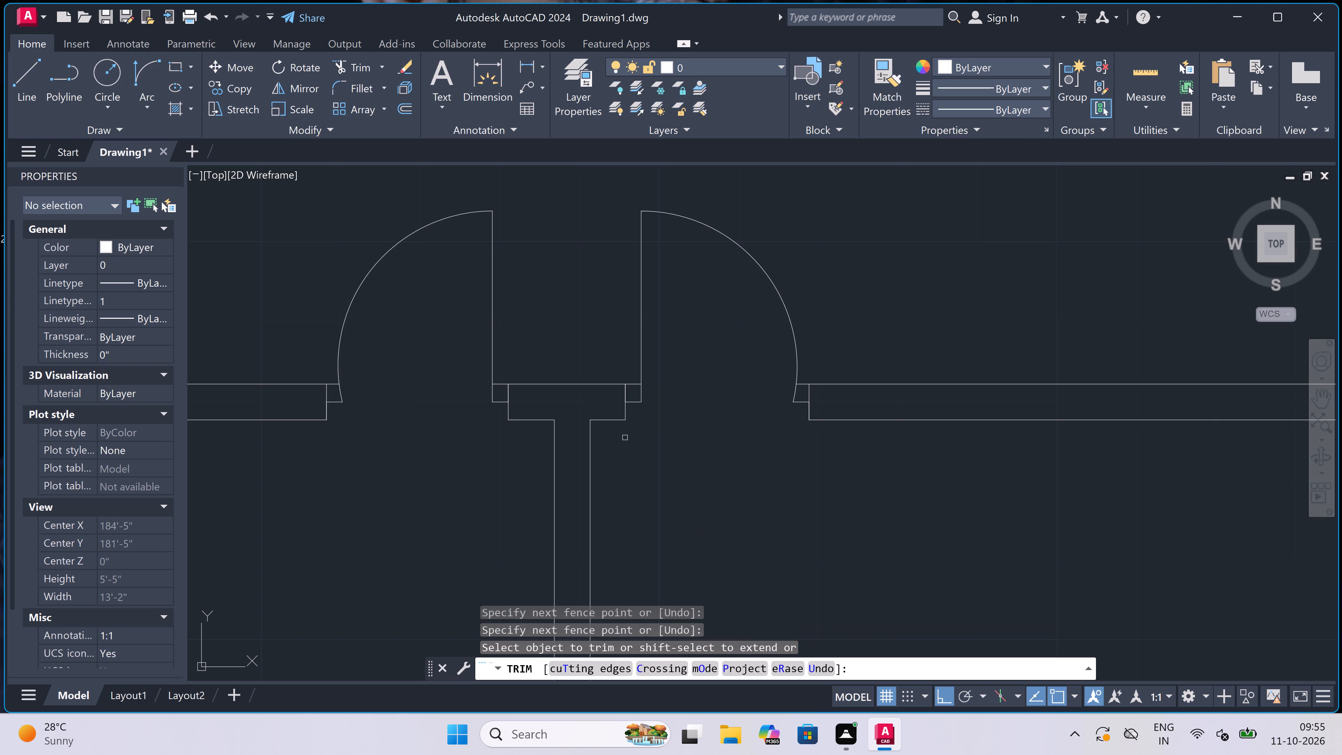
key("Escape")
Start a line on the top wall's outer face left of the two doors, try a 4' upward segment and undo it.
scroll(509, 427, "down", 3)
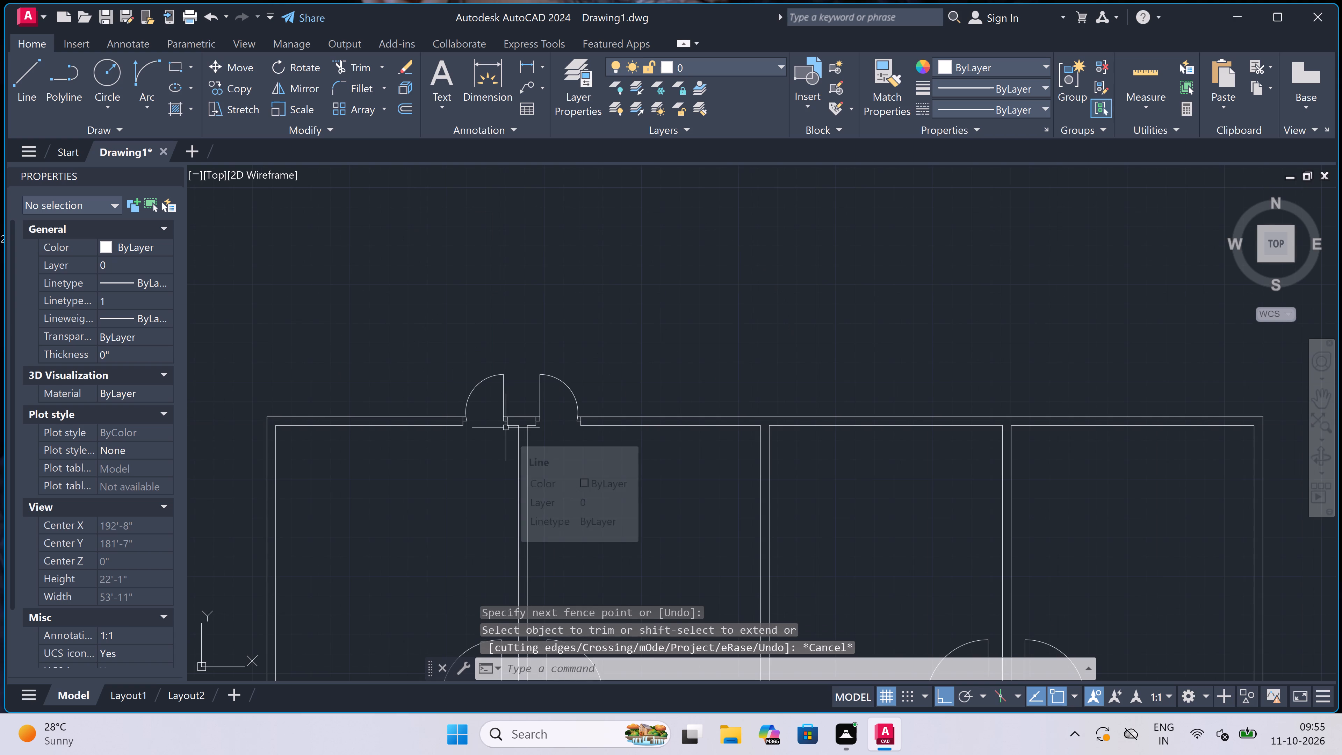
type("l")
key("space")
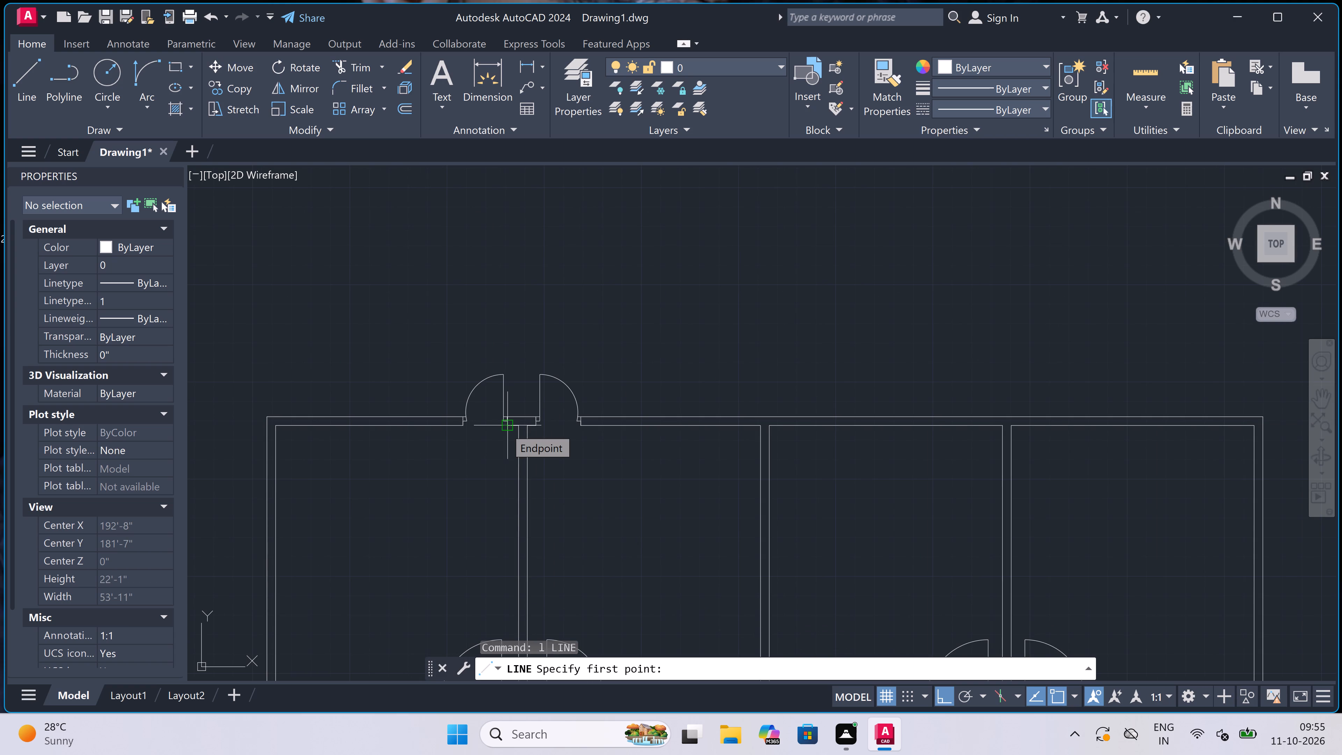
left_click(402, 418)
type("4'")
key("space")
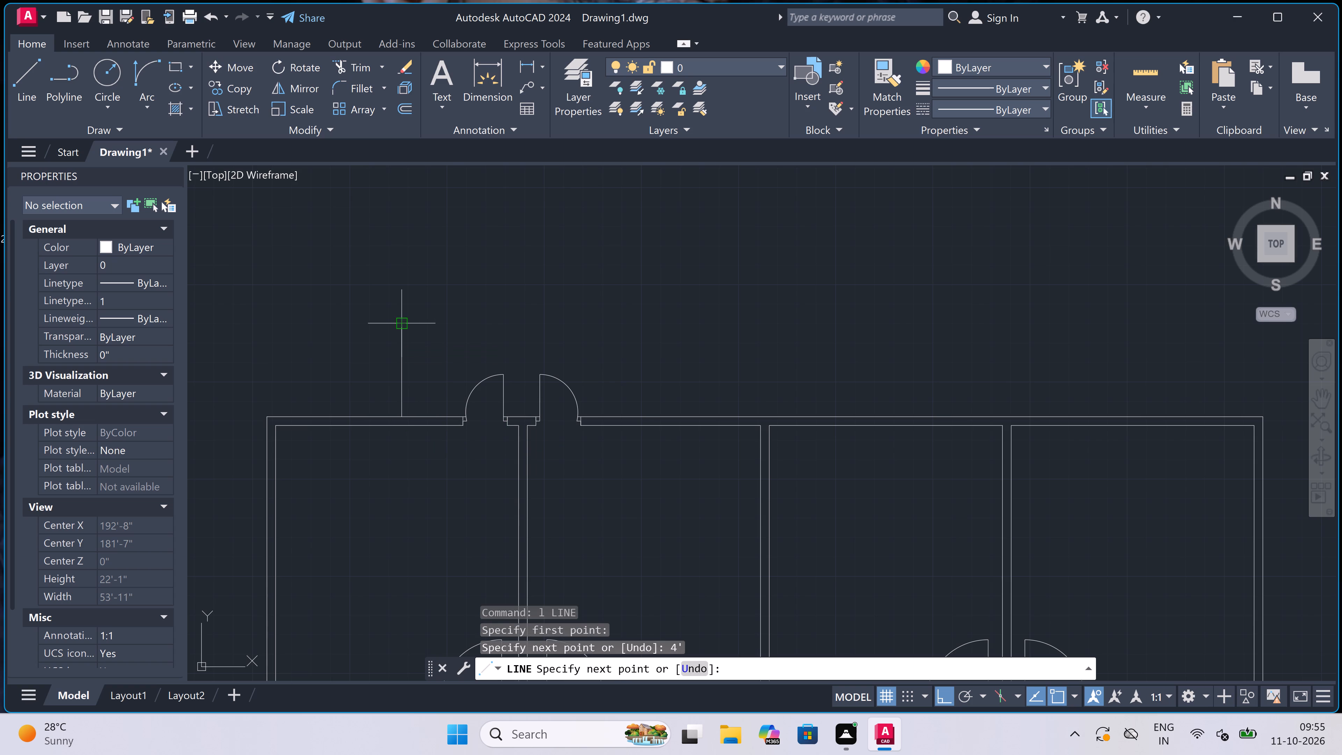
scroll(666, 372, "down", 4)
scroll(666, 372, "up", 3)
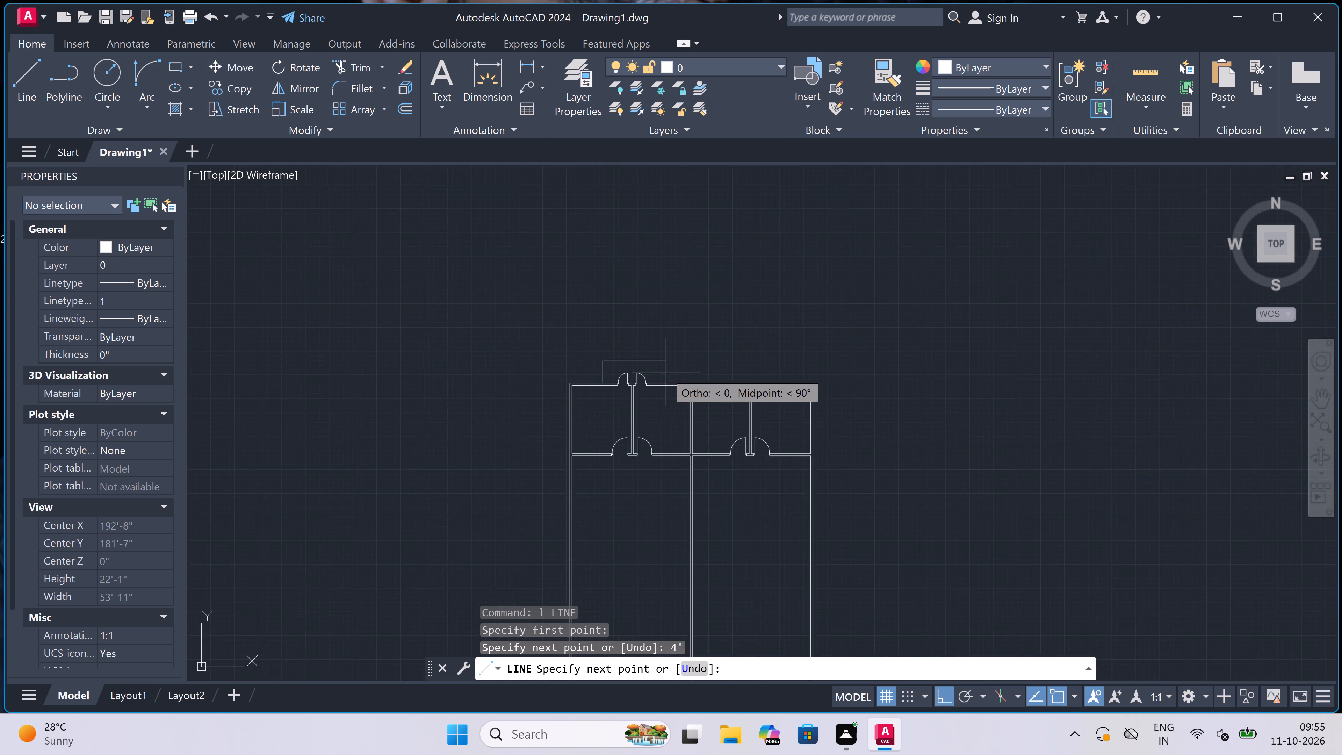
scroll(630, 347, "up", 3)
scroll(634, 394, "down", 1)
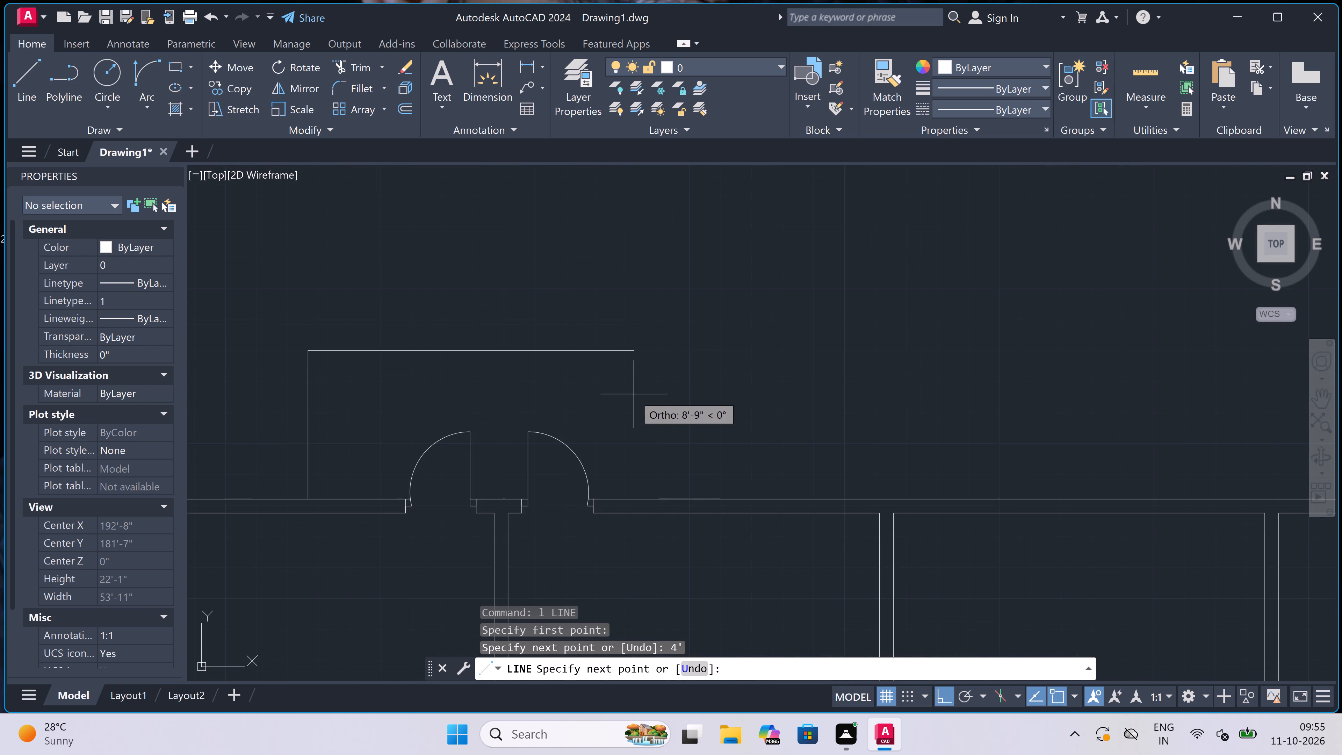
key("ctrl+z")
Draw the inner outline above the two top-wall doors: 3' up, 7', 2' and 1' rightward, and down to the wall's outer face.
scroll(476, 317, "up", 1)
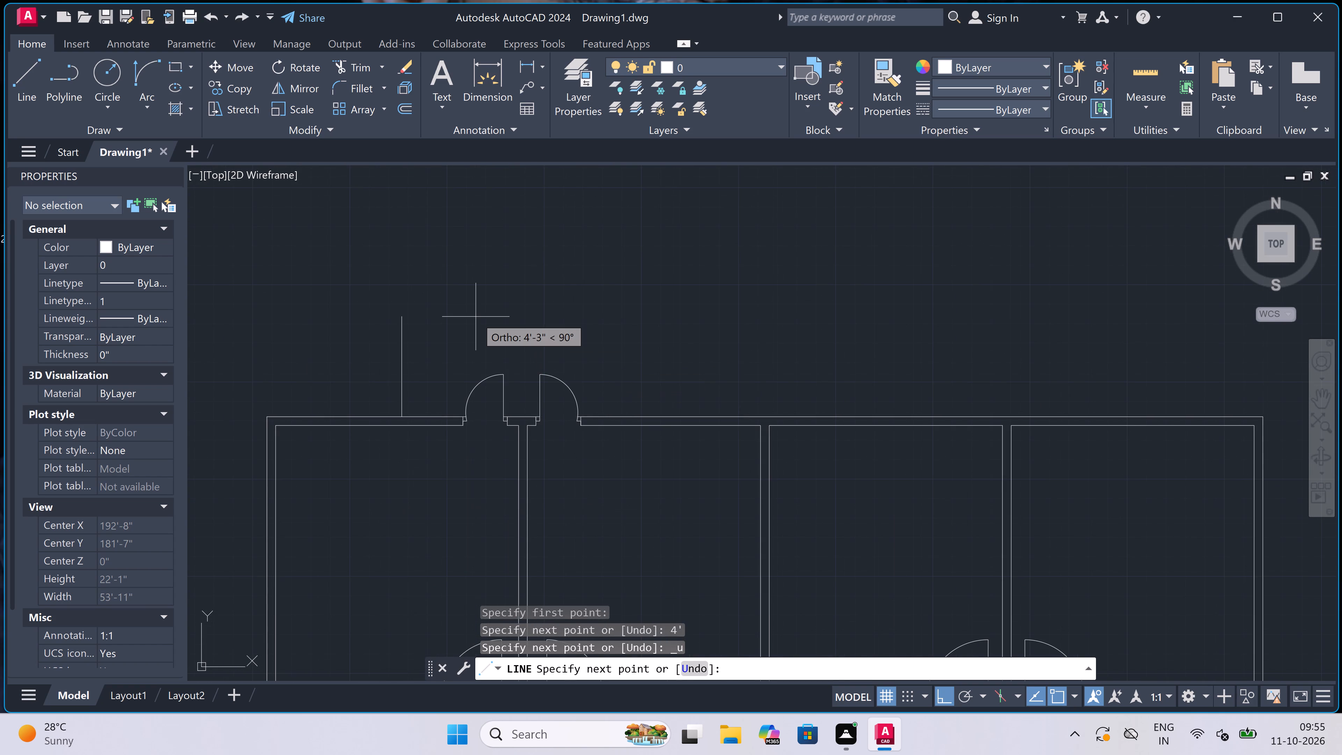
scroll(476, 317, "up", 1)
type("3'")
key("space")
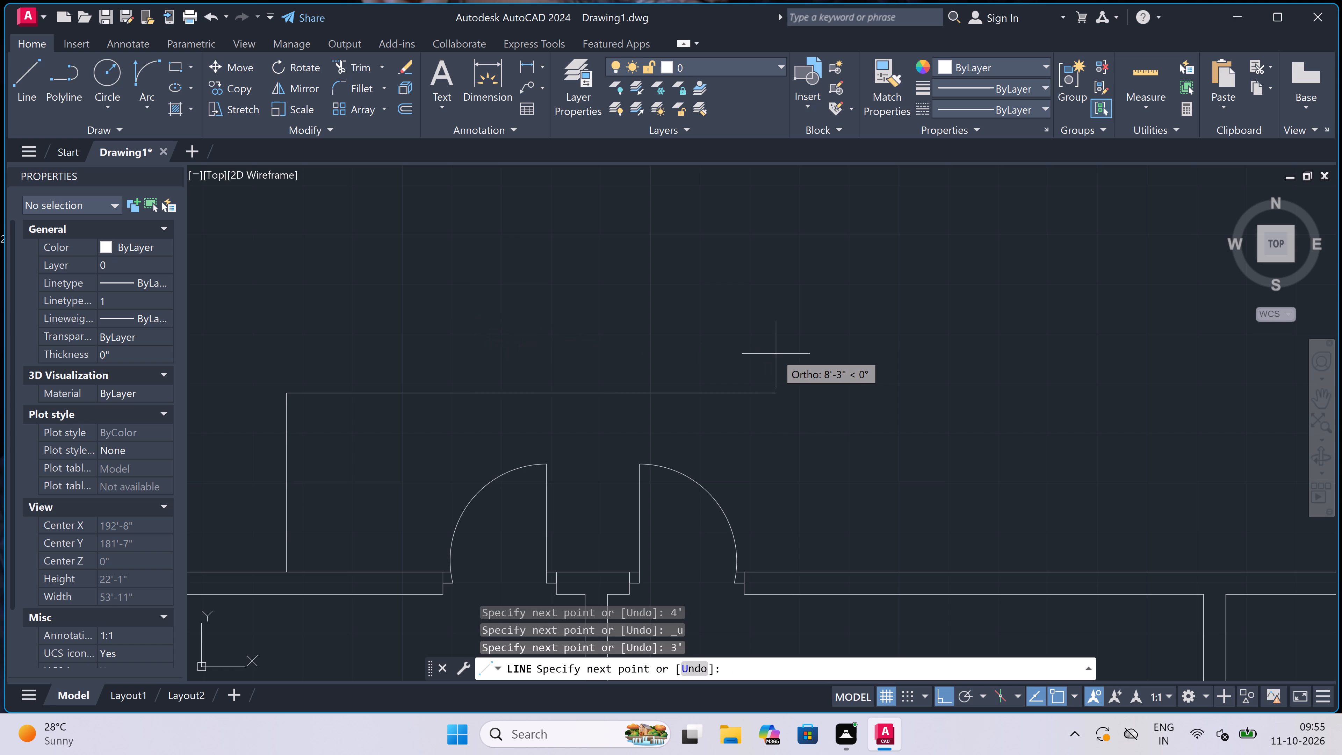
type("7'")
key("space")
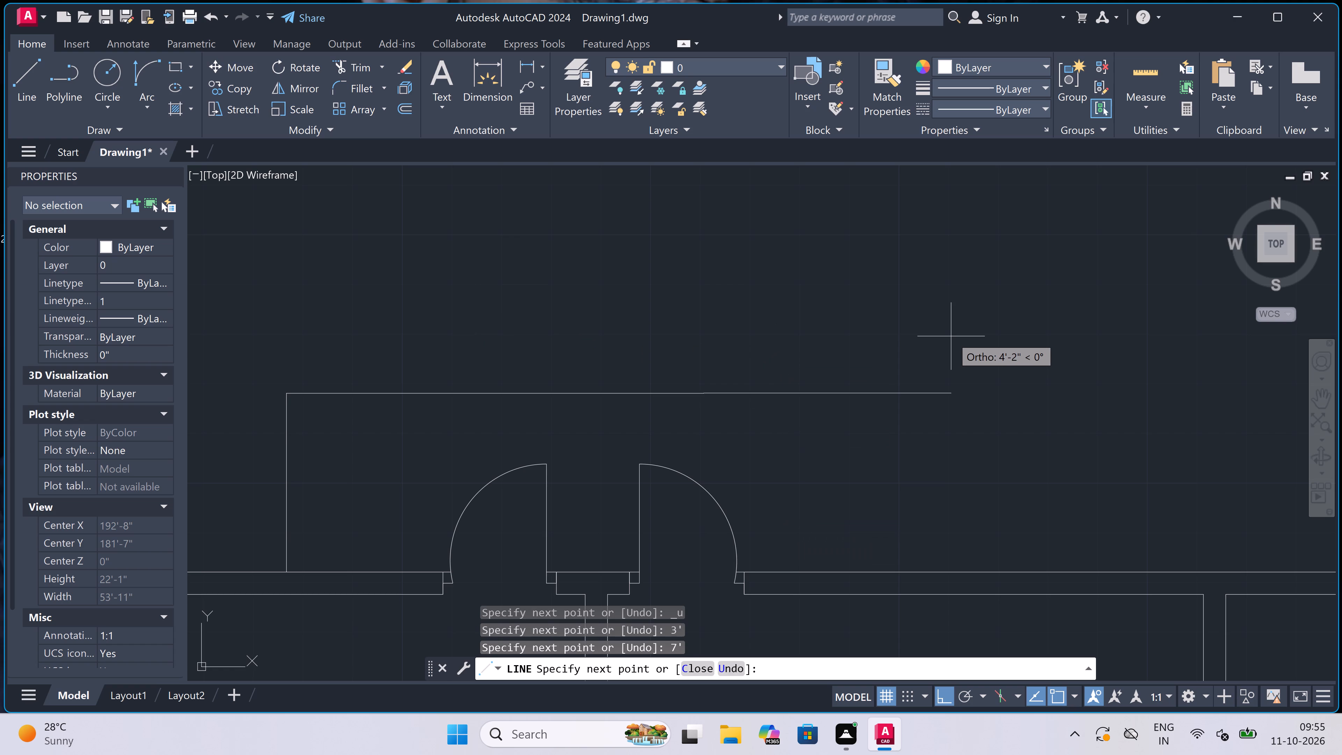
type("2'")
key("space")
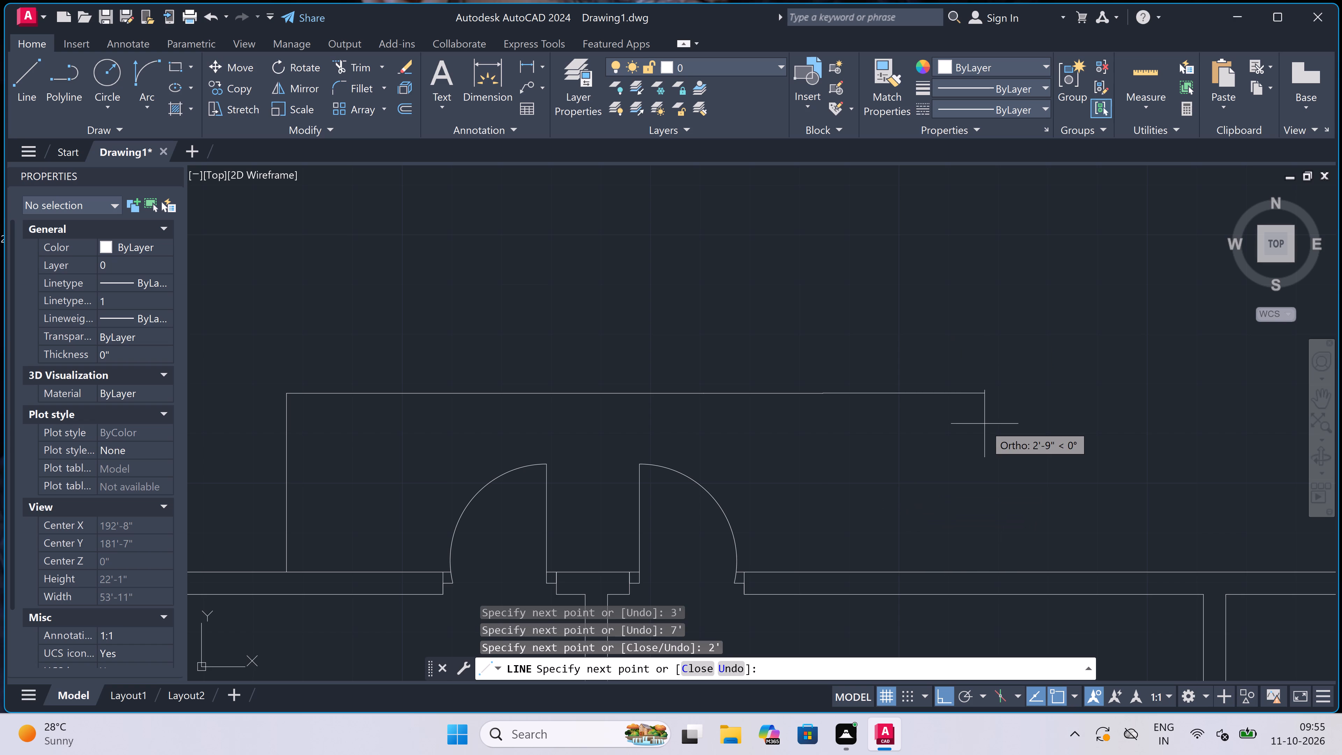
type("1'")
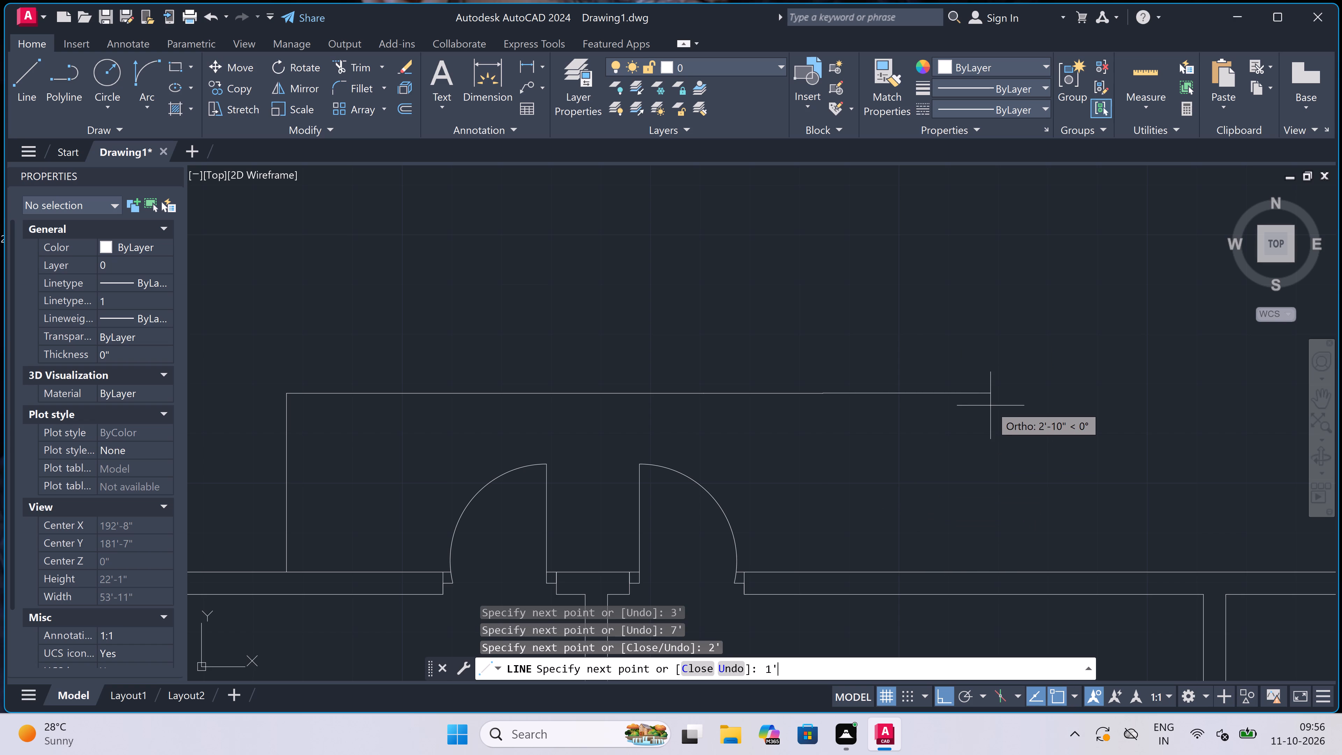
key("space")
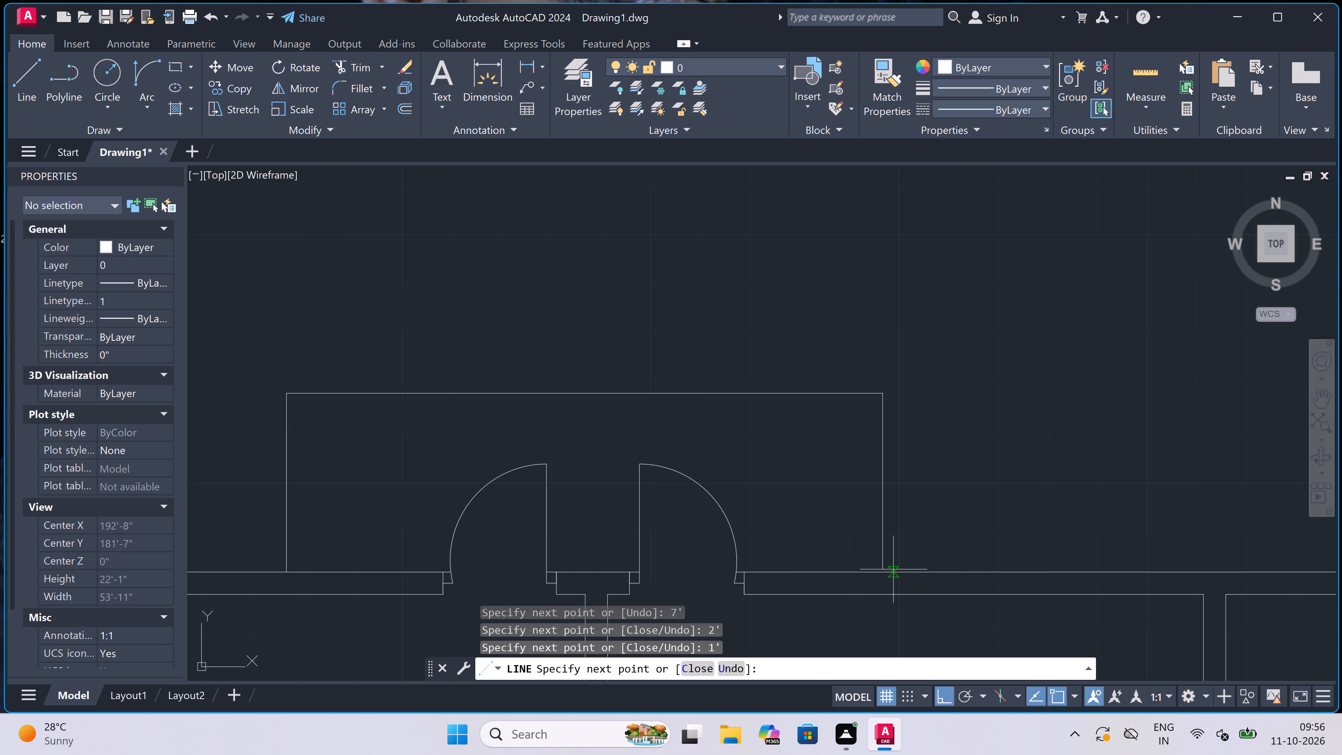
left_click(884, 573)
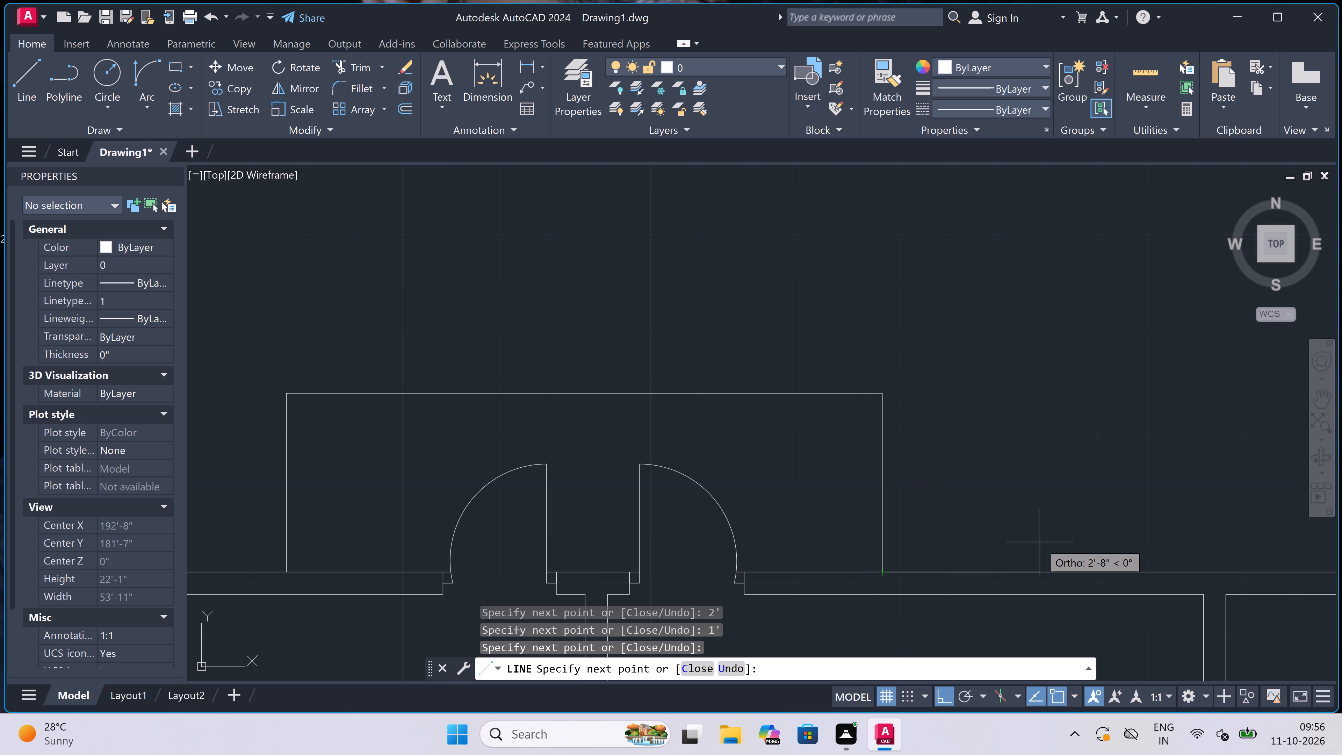
Continue the line 4.5" right along the wall, up level with the inner outline's top edge, and 4.5" beyond it.
type("4.5\"")
key("space")
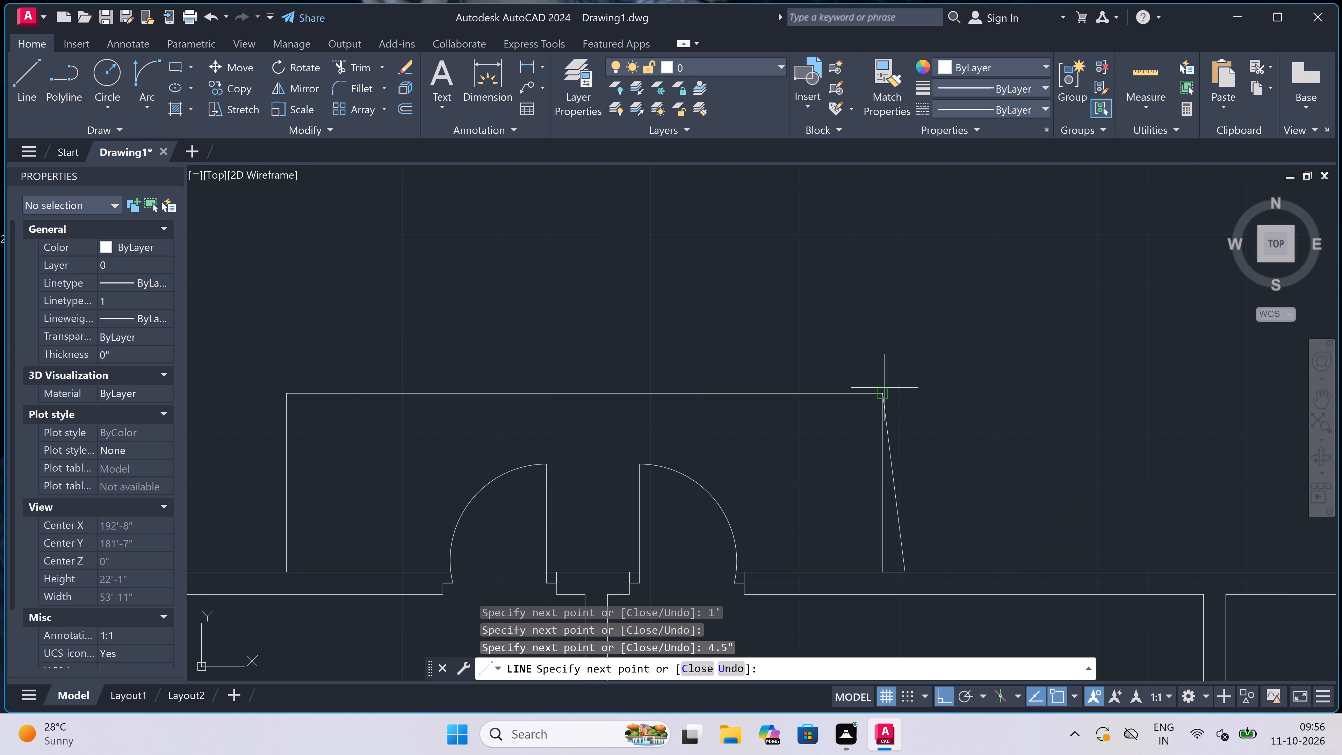
scroll(885, 388, "up", 4)
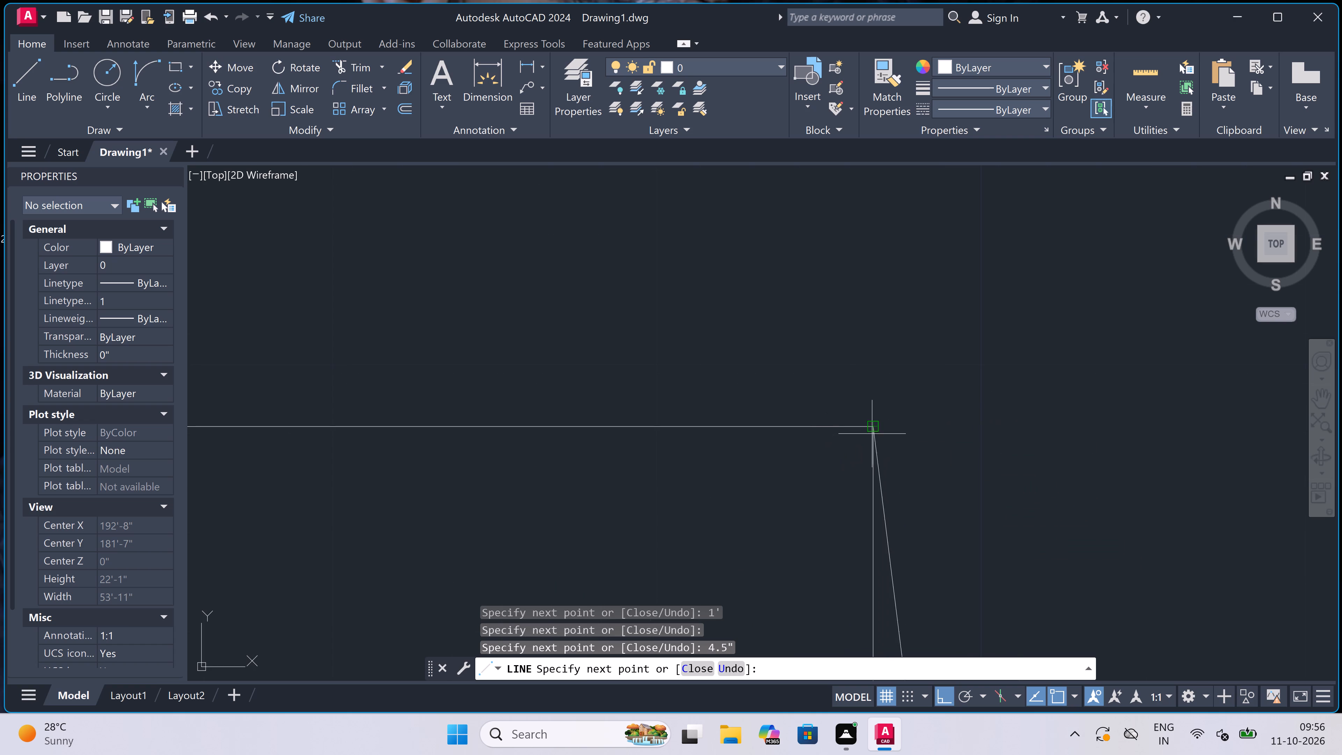
left_click(1025, 424)
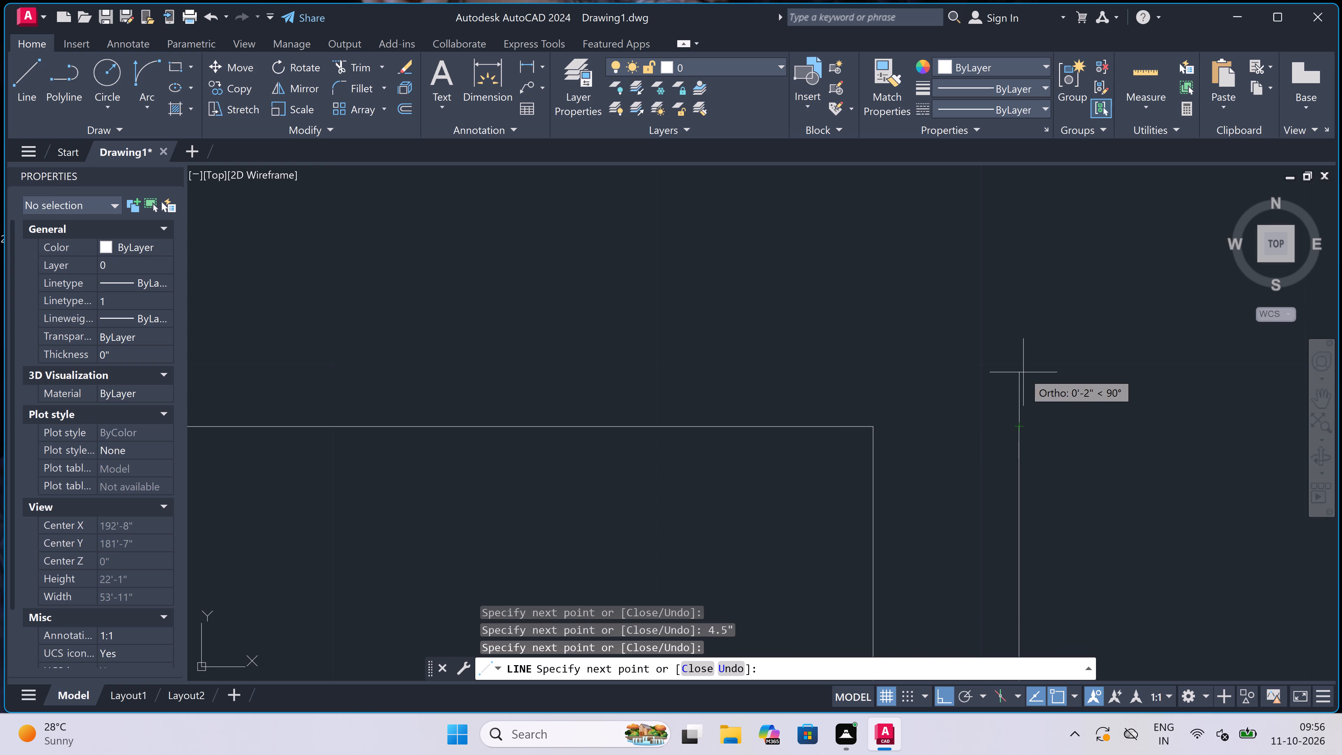
type("4.5\"")
key("space")
Run the outer line leftward above the inner outline, 4.5" past its left corner, and down to the top wall's outer face.
scroll(1023, 372, "down", 3)
scroll(553, 357, "down", 5)
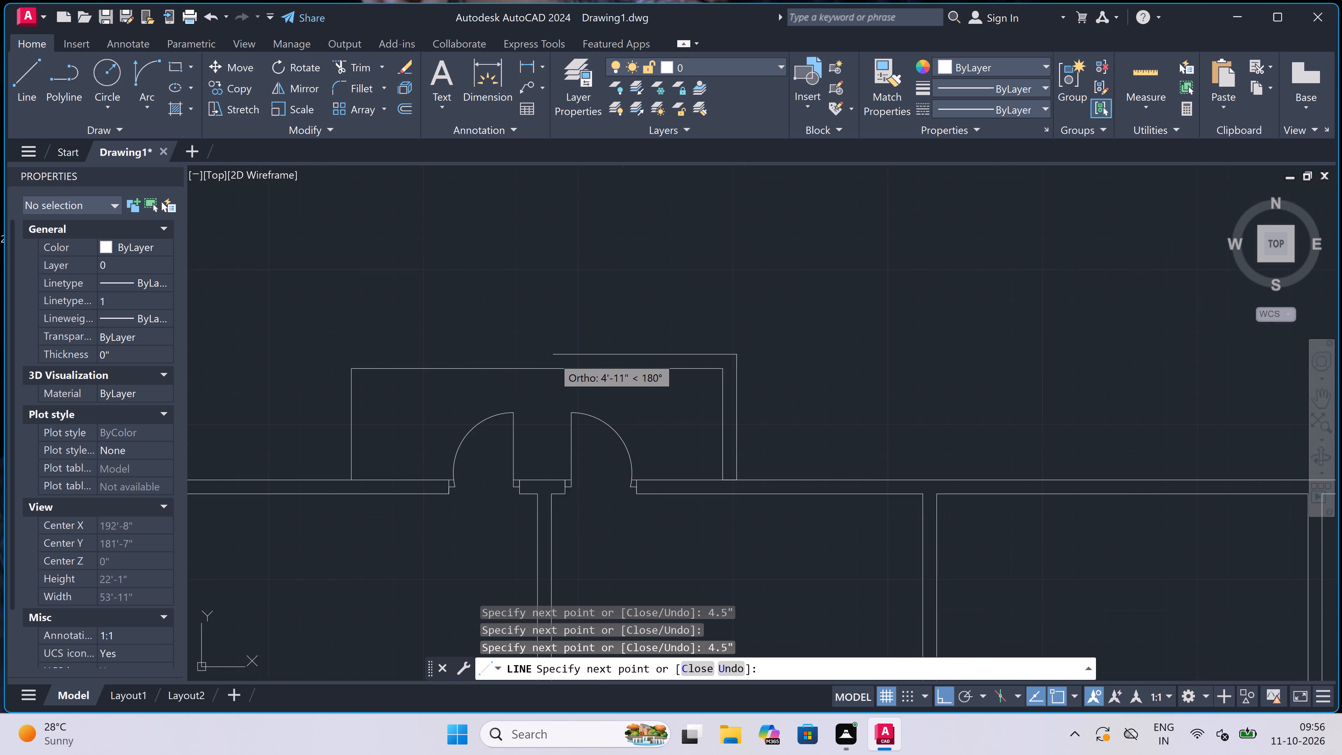
scroll(496, 353, "up", 4)
scroll(550, 377, "up", 1)
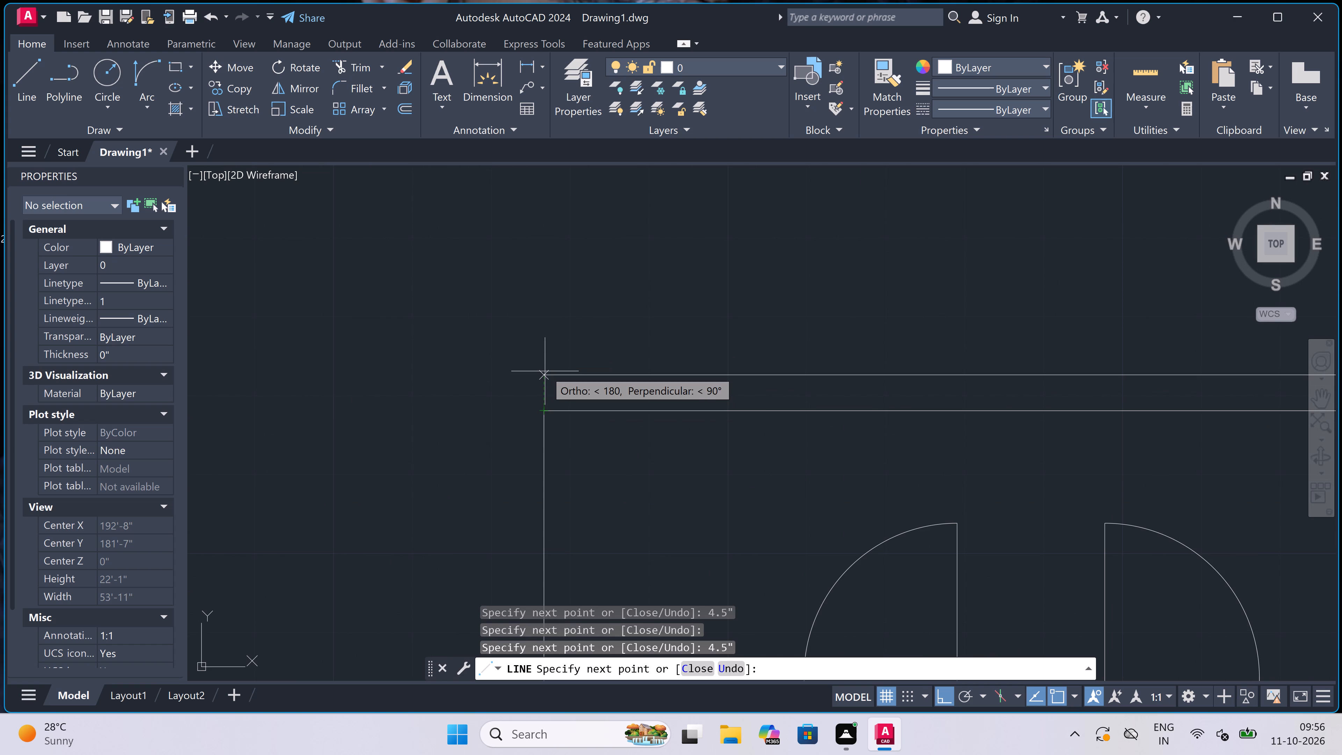
left_click(545, 370)
type("4.5\"")
key("space")
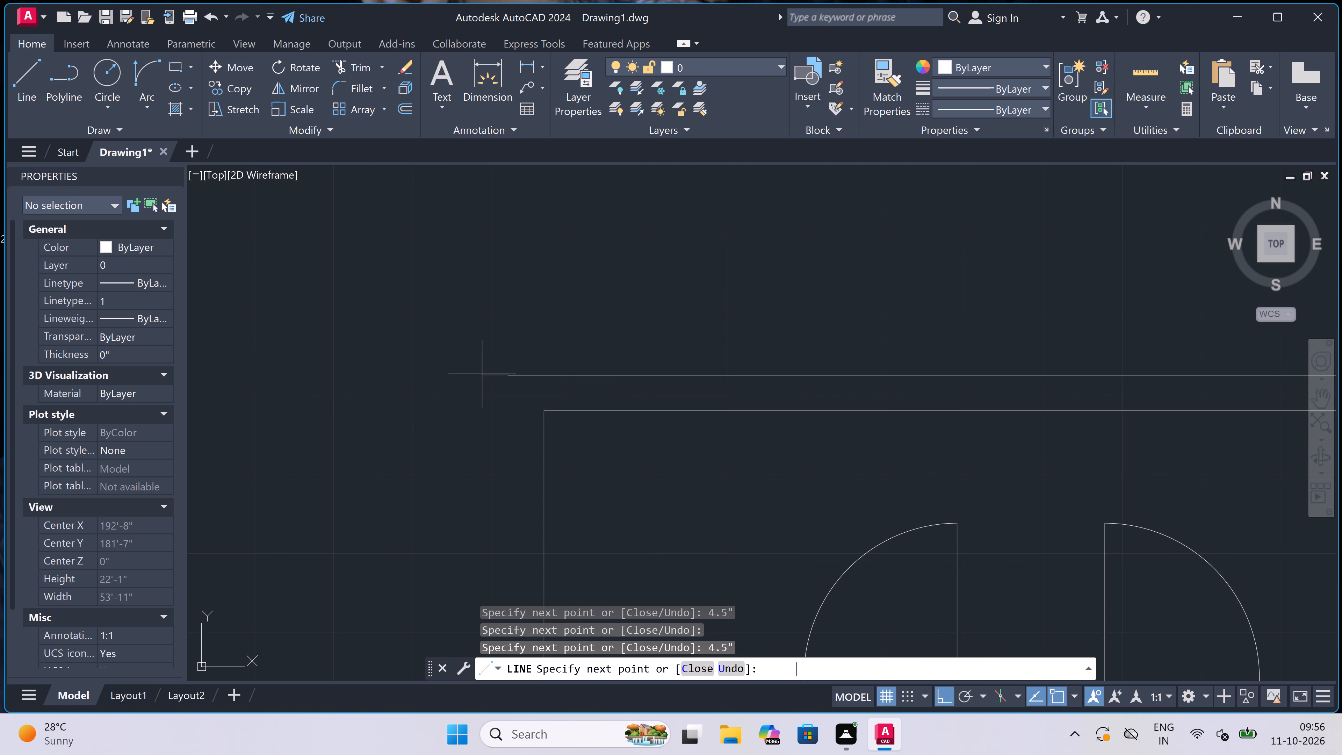
scroll(482, 374, "down", 3)
scroll(486, 451, "up", 4)
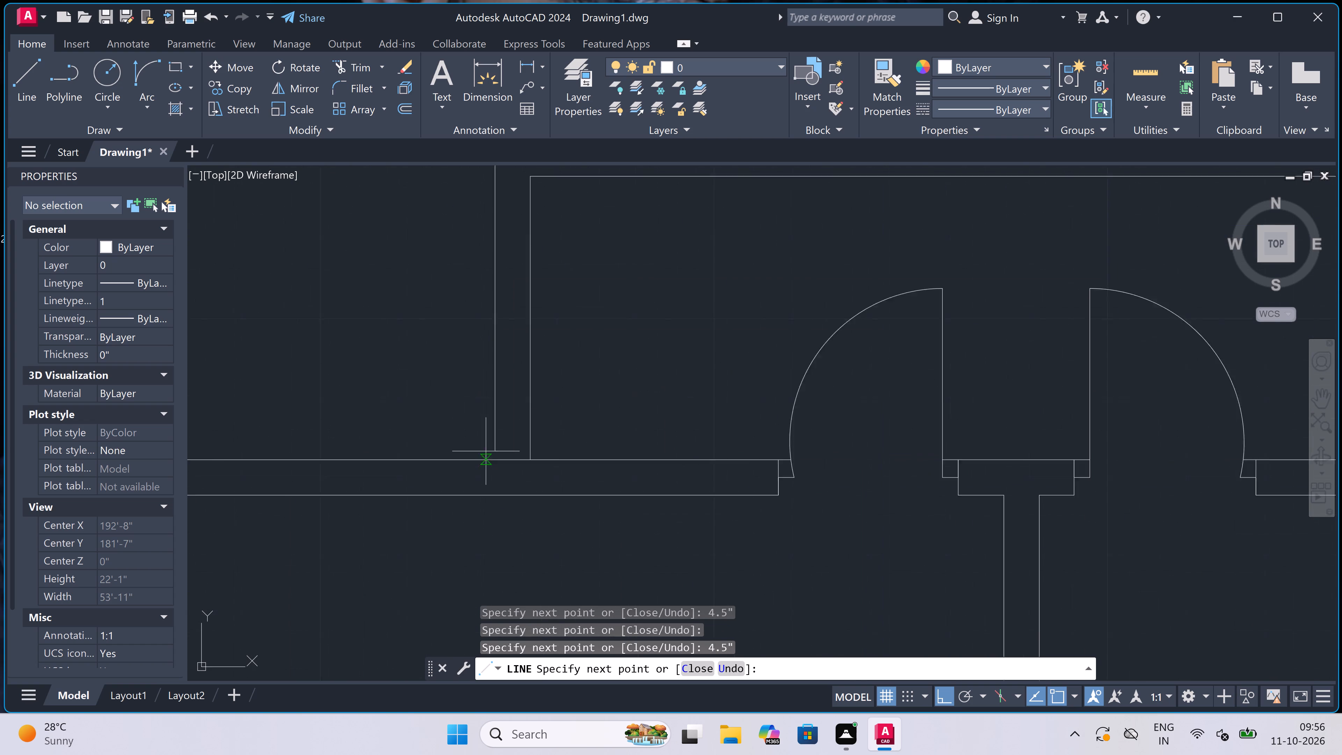
left_click(495, 466)
key("Escape")
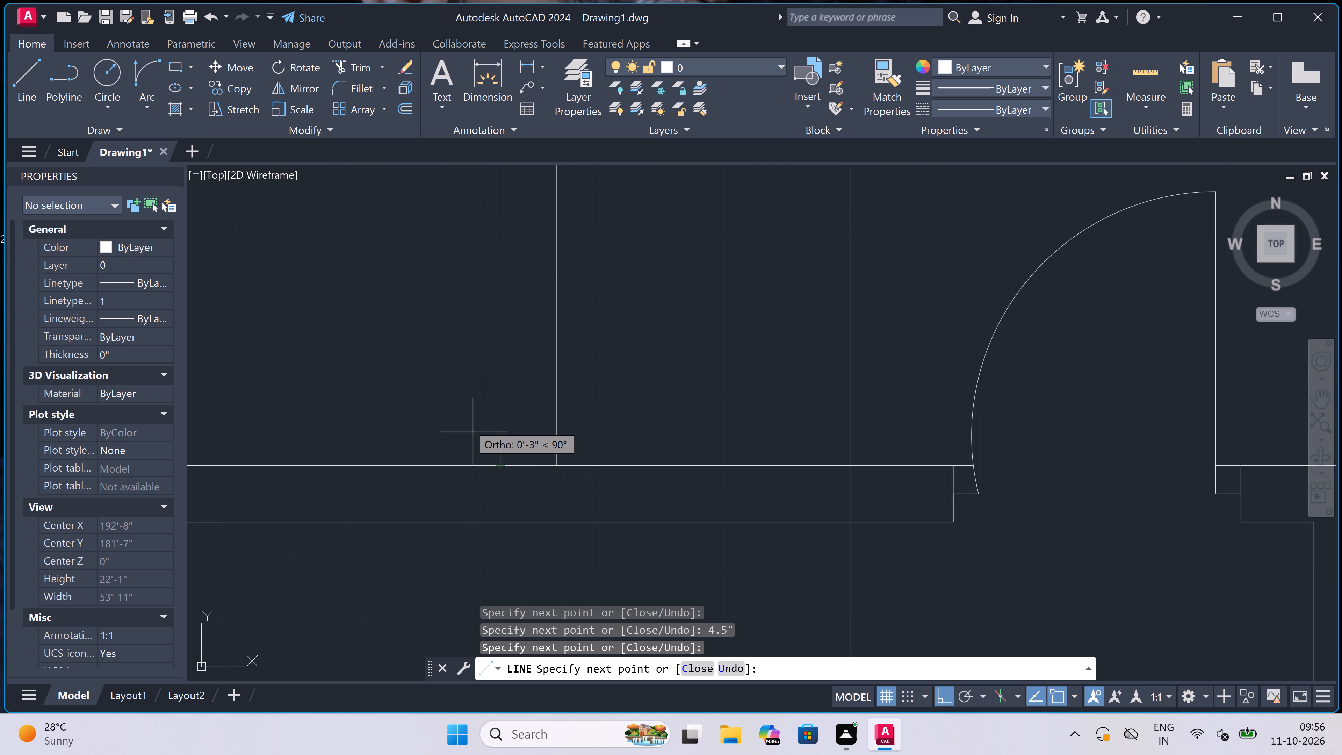
Draw a jamb across the top wall just left of the third partition, with a 2" leftward stub from its midpoint and a 2' leaf upward.
scroll(460, 403, "down", 7)
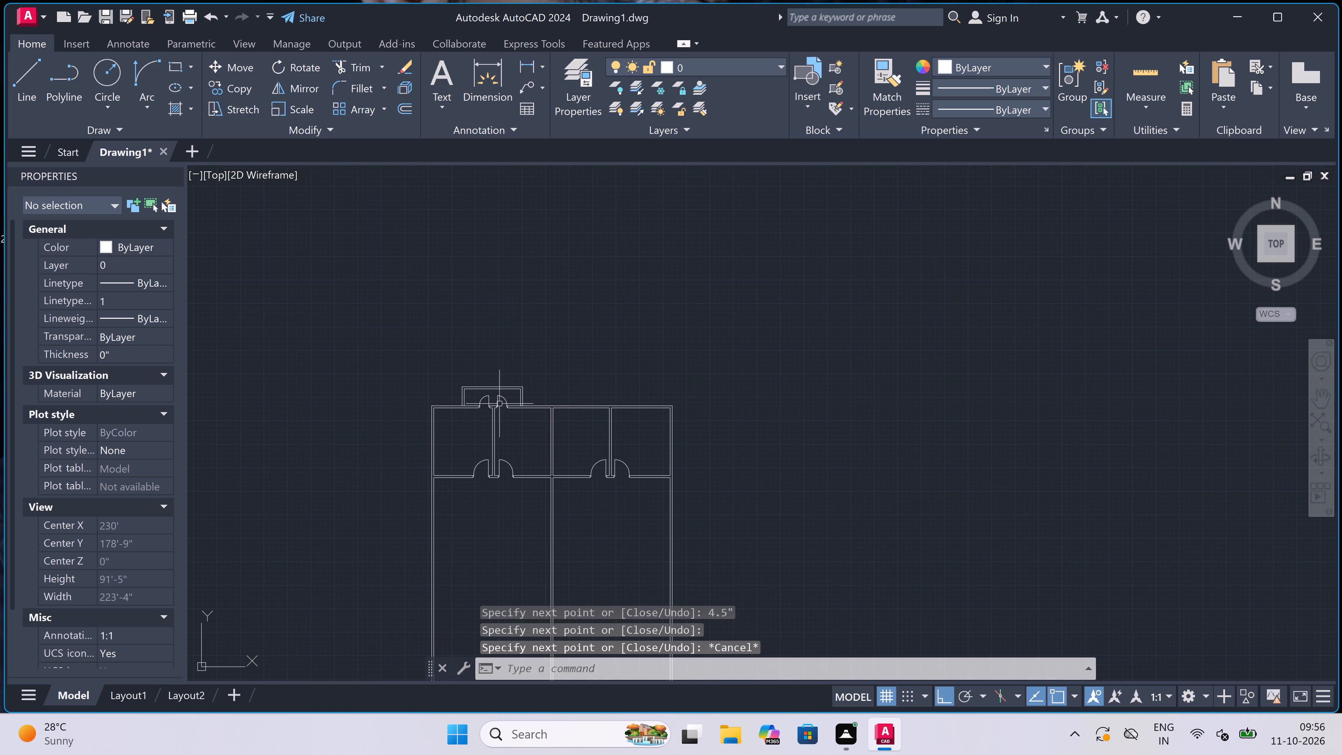
scroll(647, 402, "up", 3)
key("space")
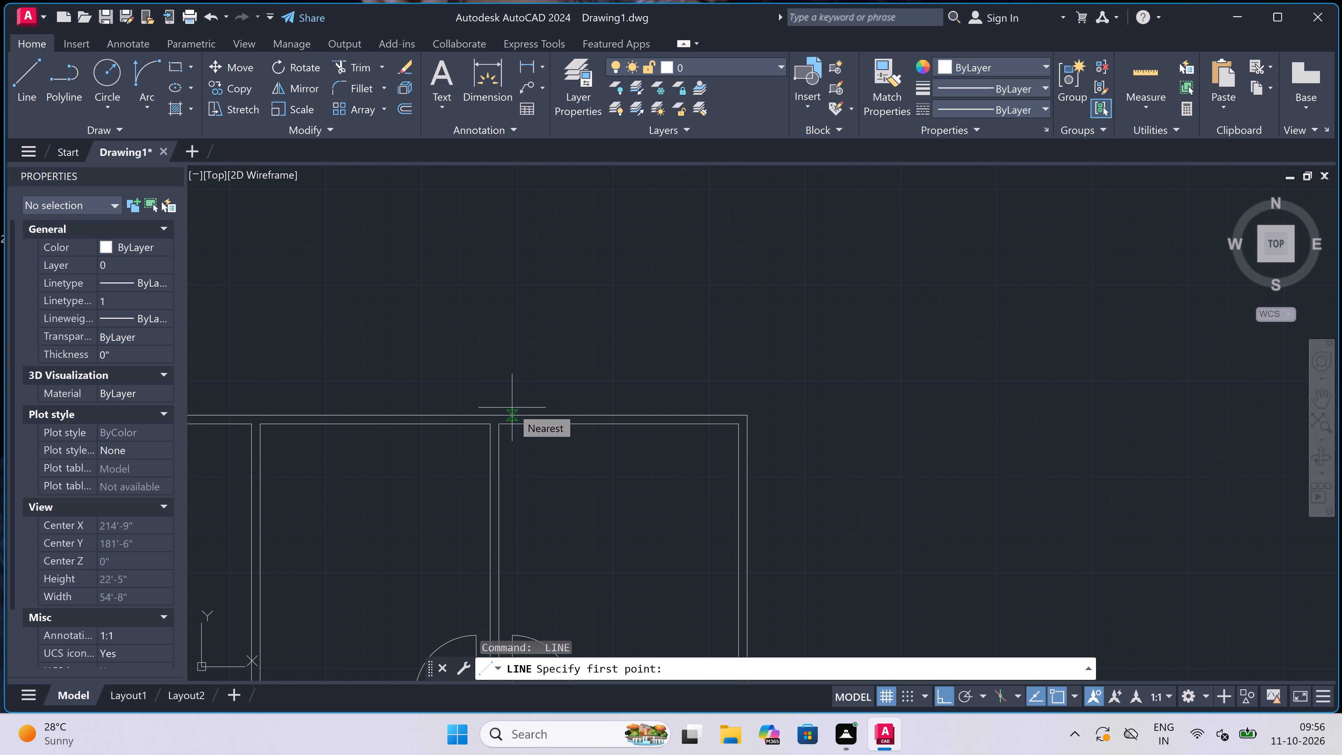
scroll(511, 408, "up", 2)
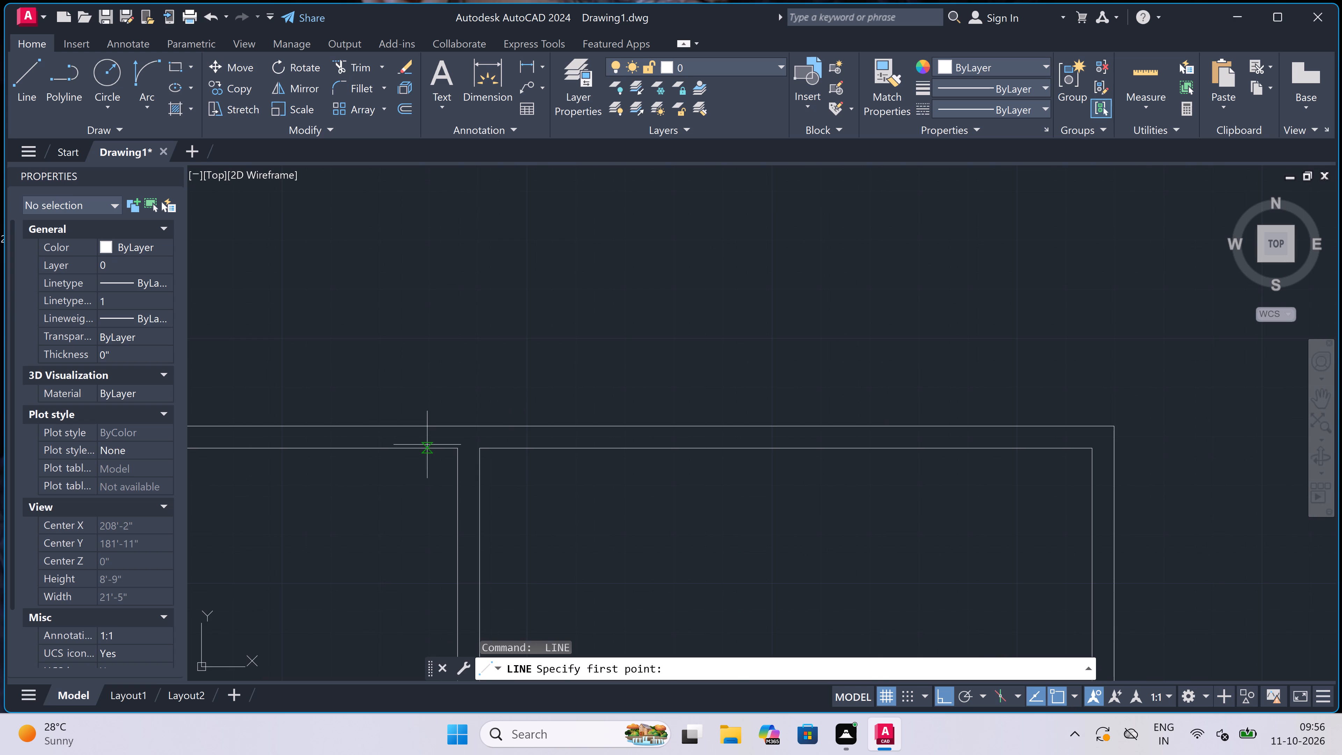
left_click(438, 449)
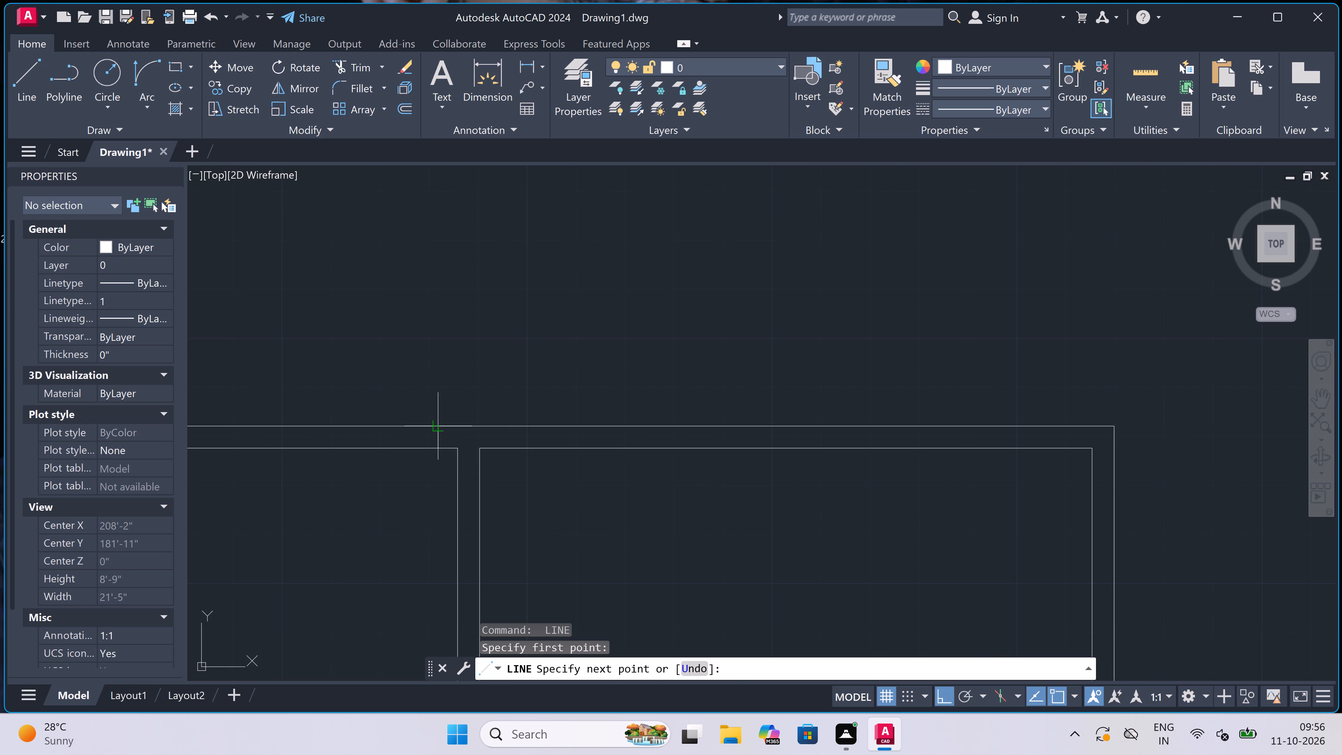
left_click(435, 427)
scroll(435, 427, "up", 1)
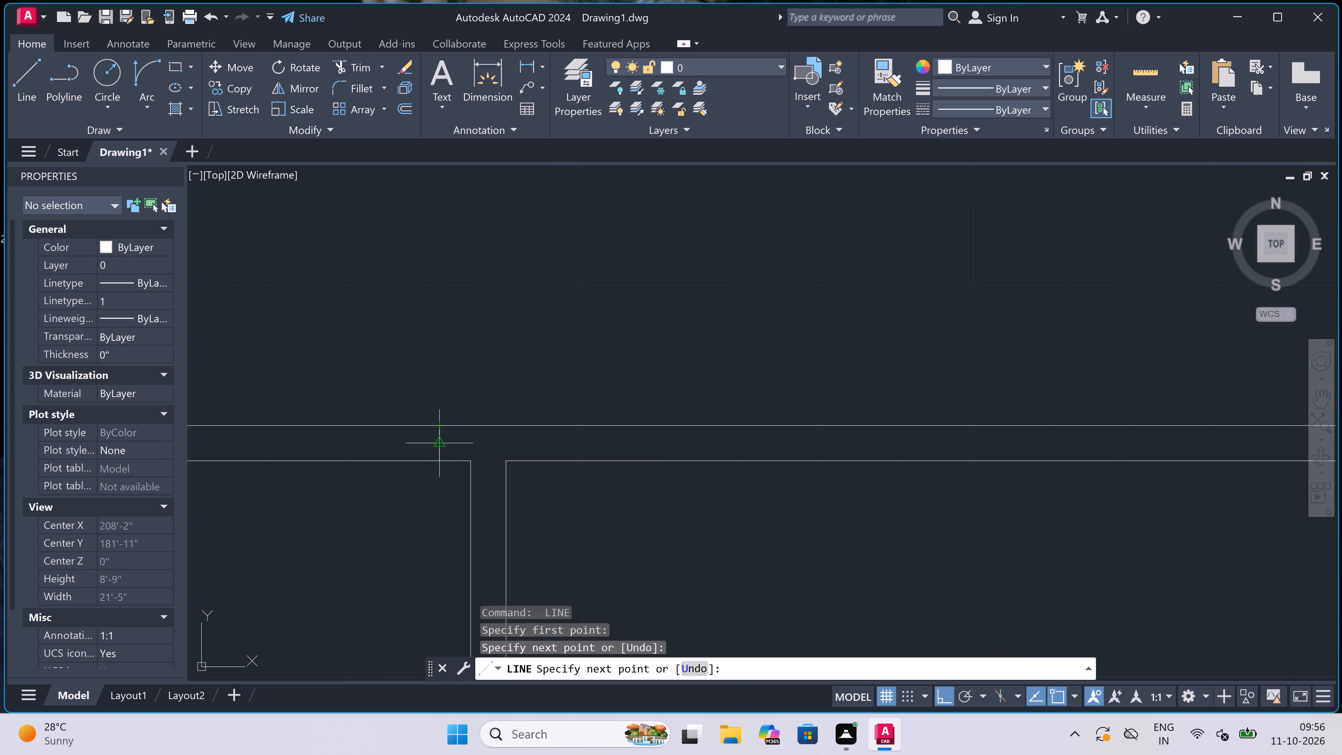
left_click(435, 441)
type("2\"")
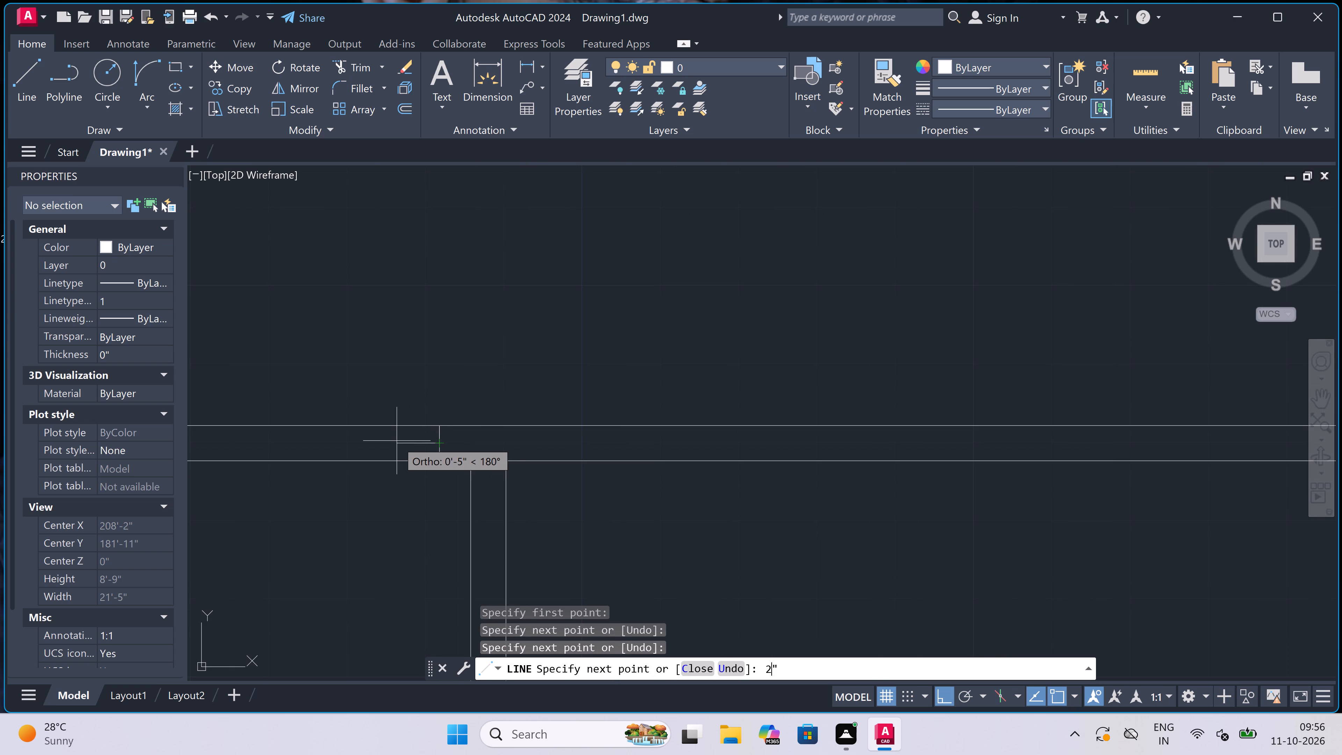
key("space")
type("2'")
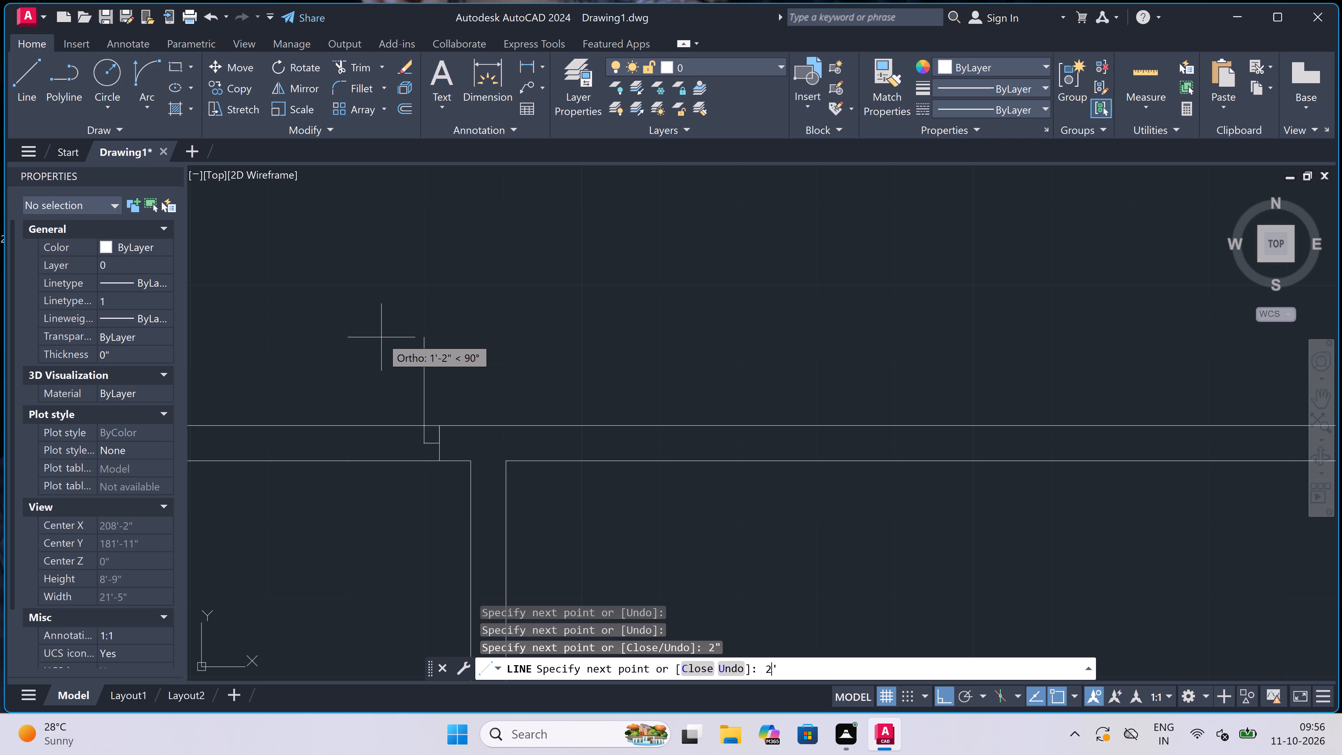
key("space")
key("Escape")
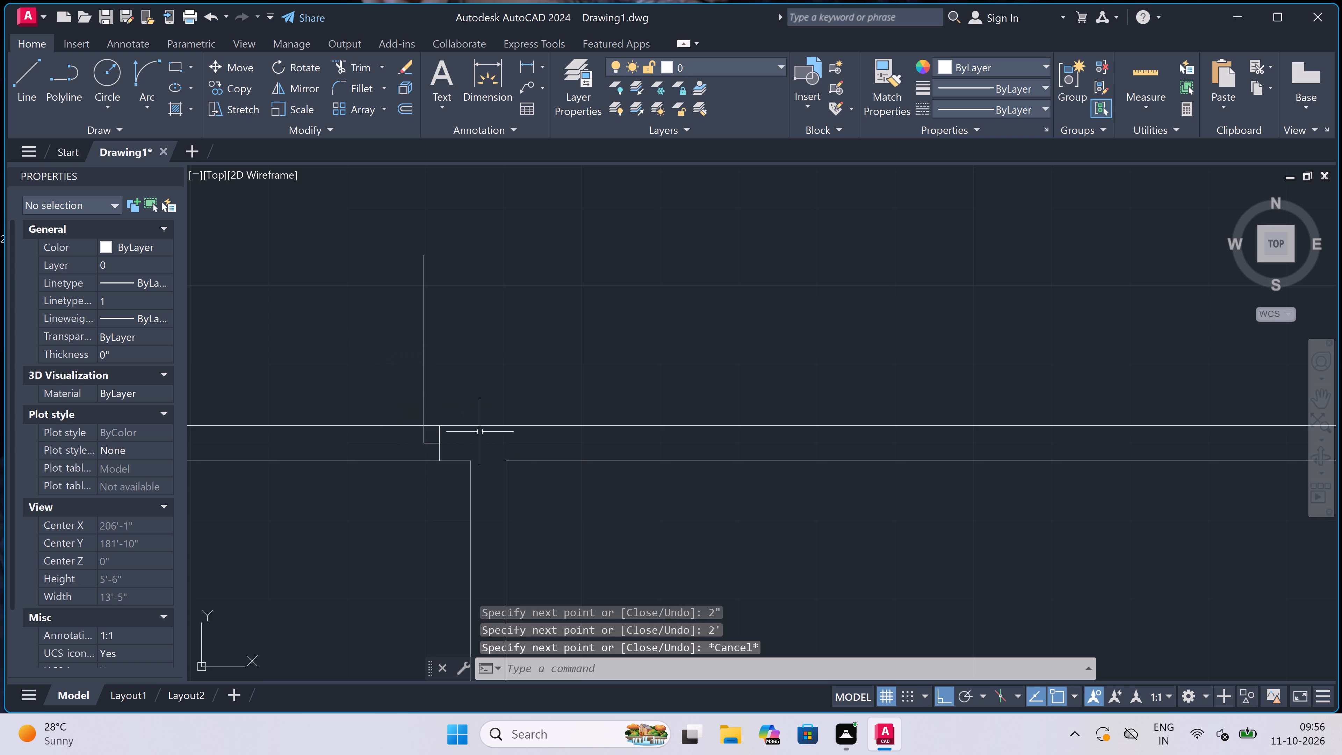
Draw a jamb across the top wall just right of the third partition, with a 2" rightward stub from its midpoint and a 2' leaf upward.
key("space")
left_click(534, 457)
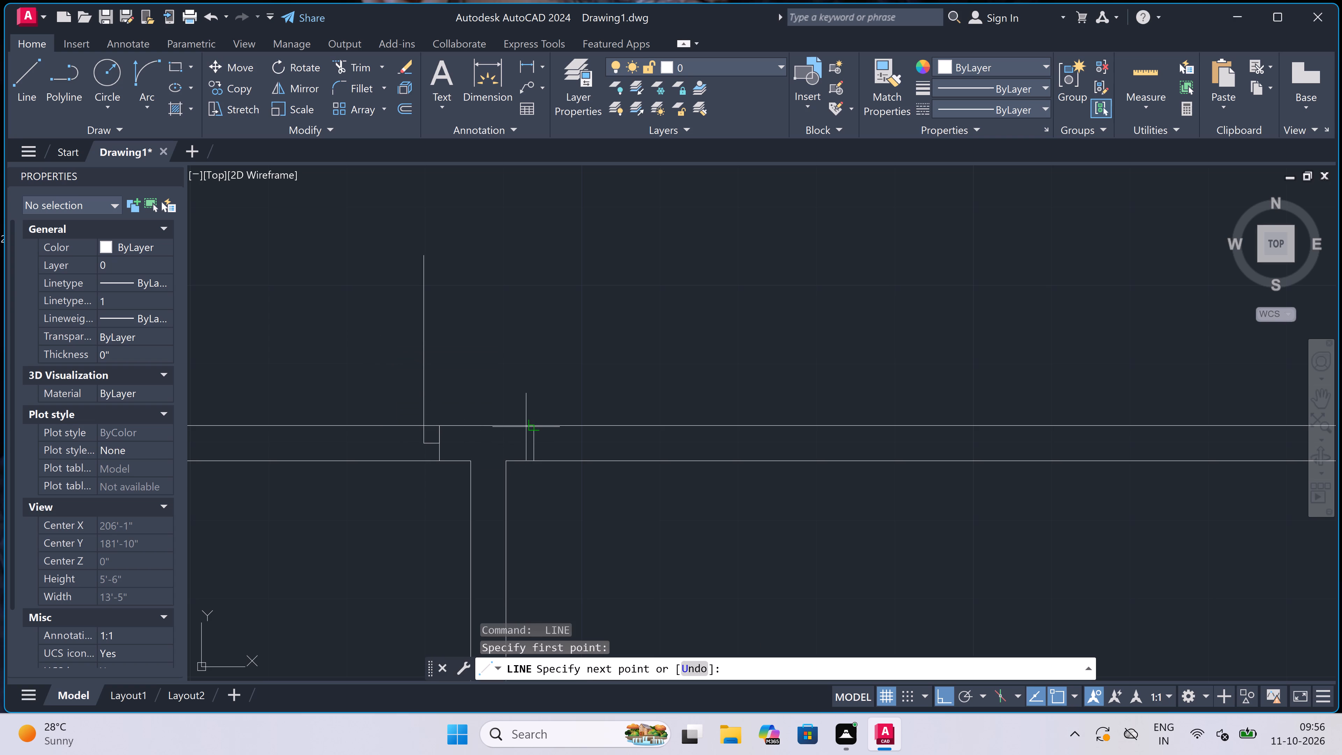
left_click(526, 427)
left_click(532, 445)
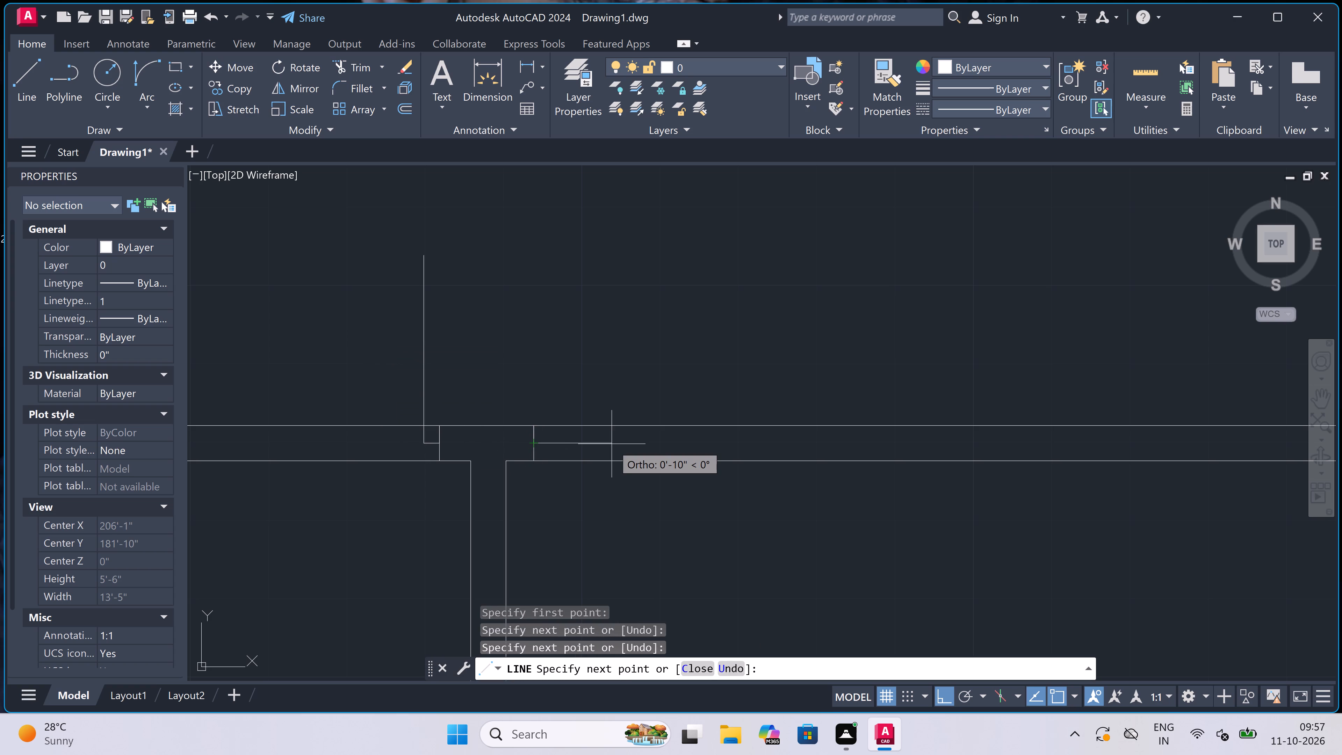
key("2")
type("\"")
key("space")
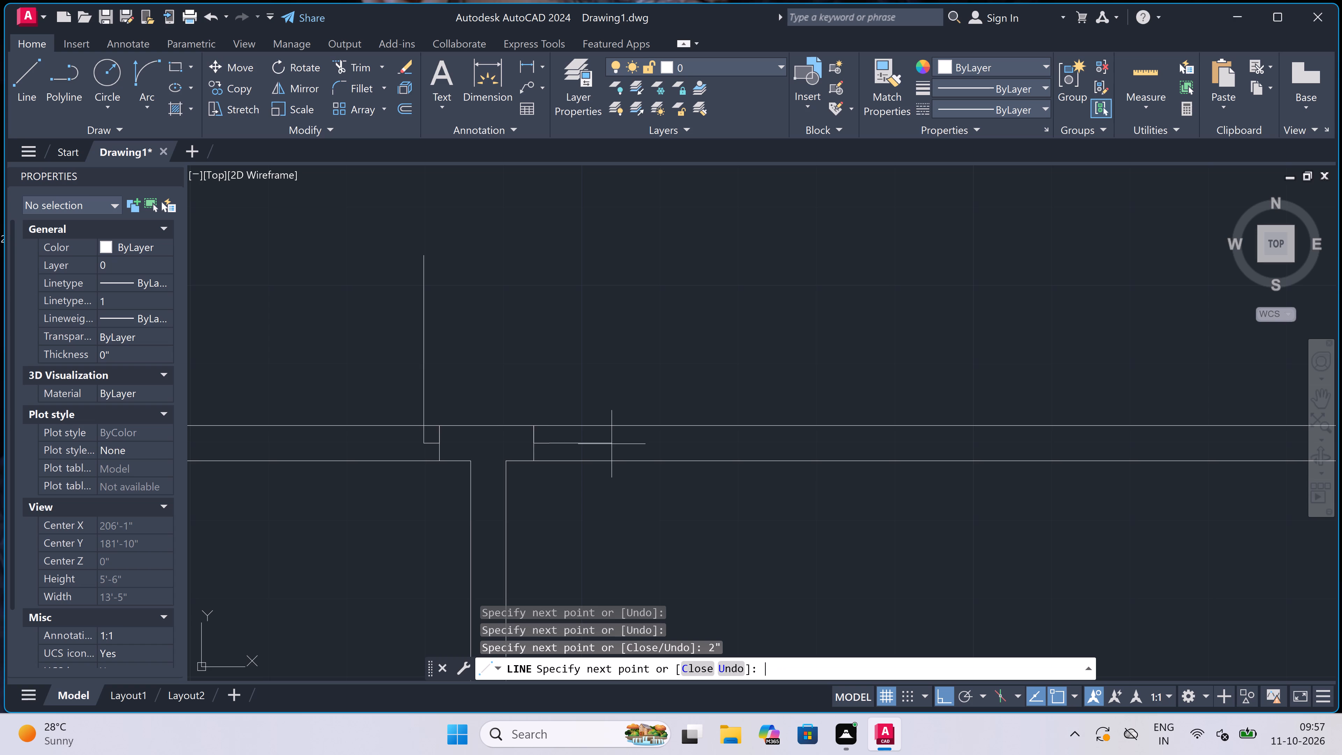
type("2'")
key("space")
key("Escape")
Draw the opposite jamb across the top wall further right, with a 2" stub leftward from its midpoint toward the right leaf.
key("space")
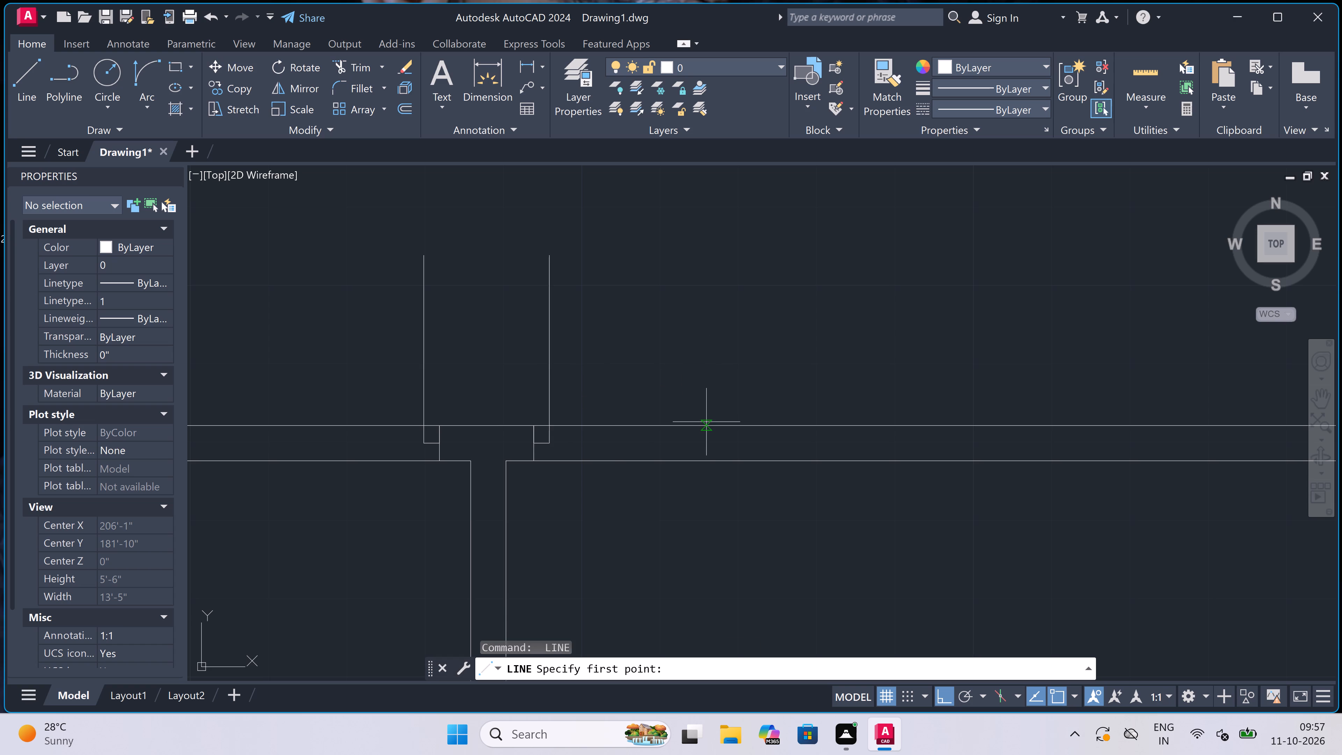
left_click(711, 428)
left_click(711, 458)
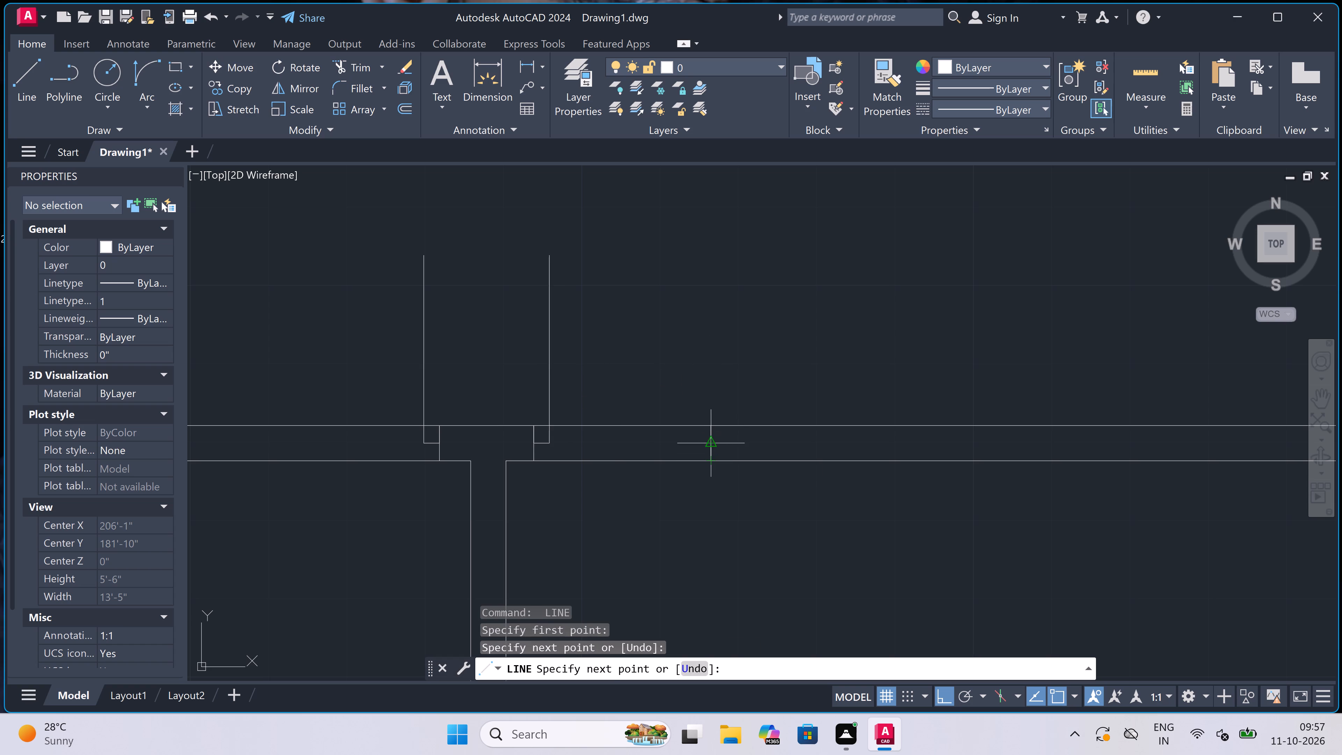
left_click(710, 439)
type("2\"")
key("space")
key("Escape")
Draw the opposite jamb across the top wall further left, with a 2" stub rightward from its midpoint toward the left leaf.
key("space")
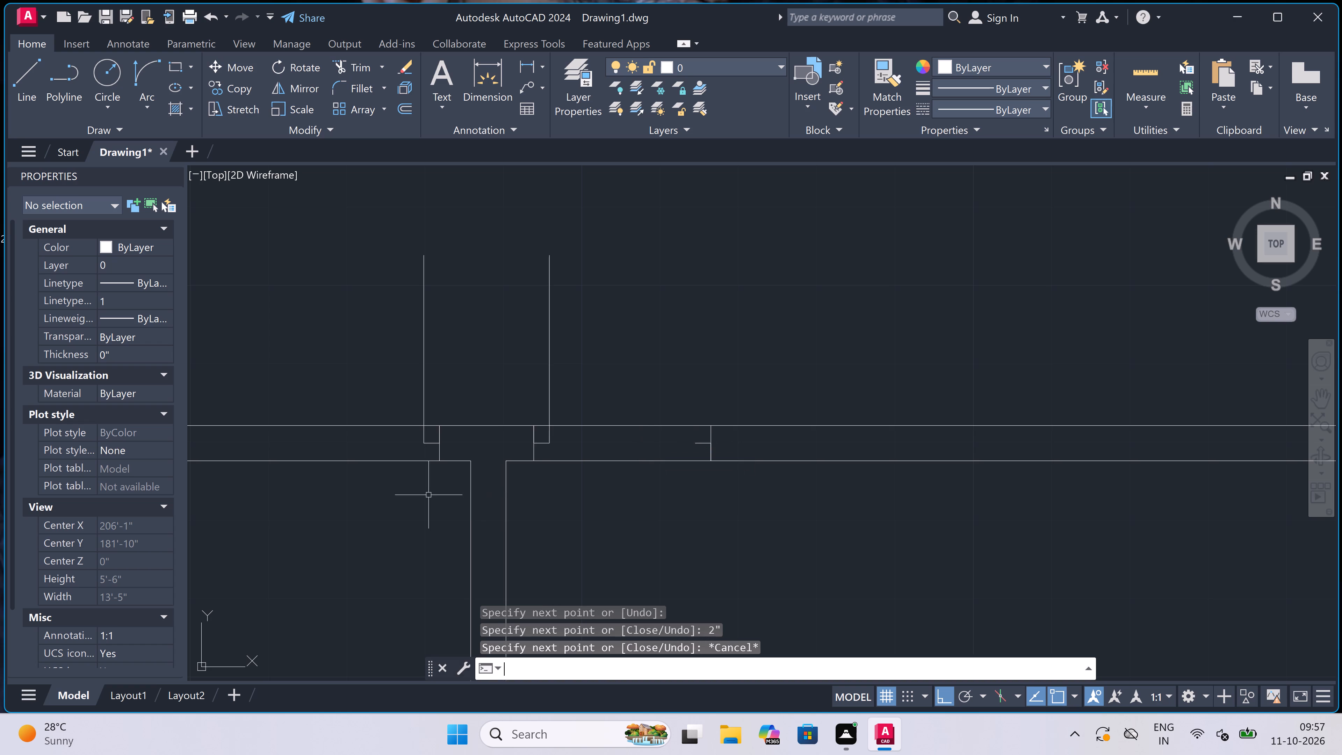
left_click(247, 432)
left_click(242, 462)
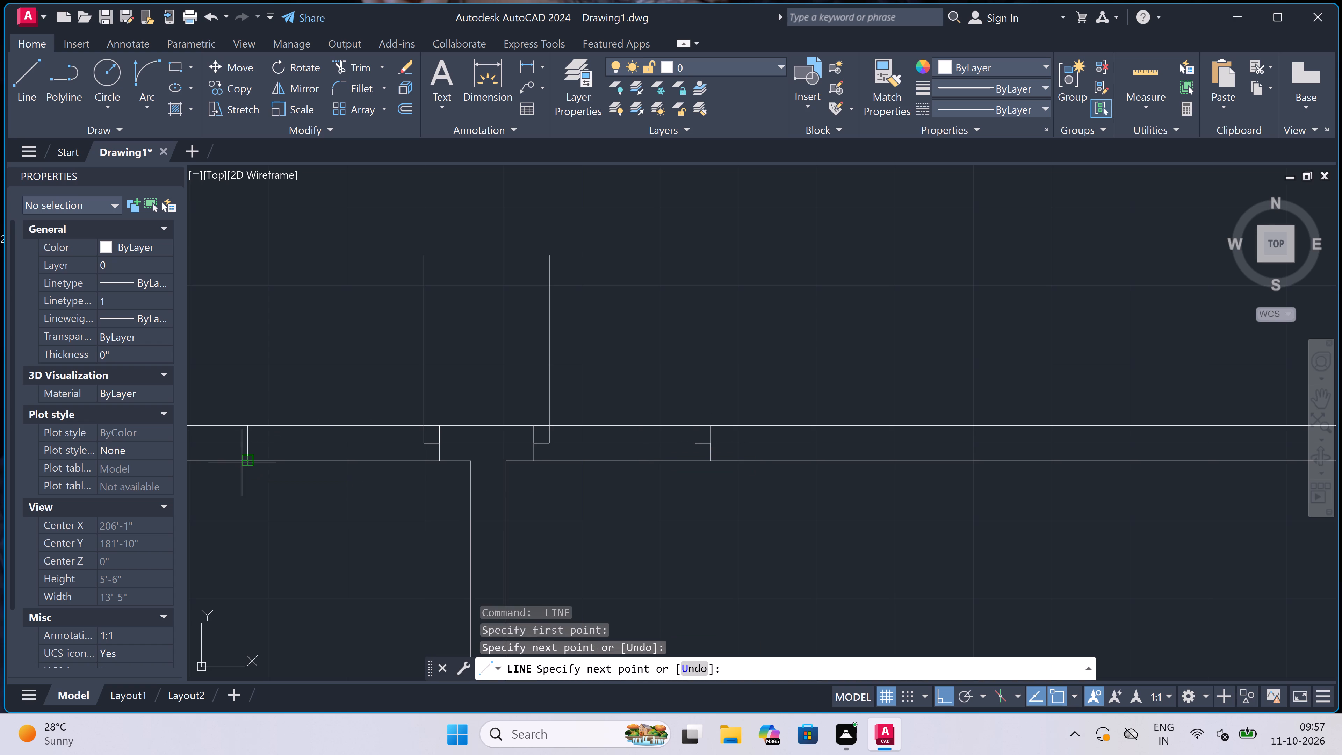
left_click(244, 443)
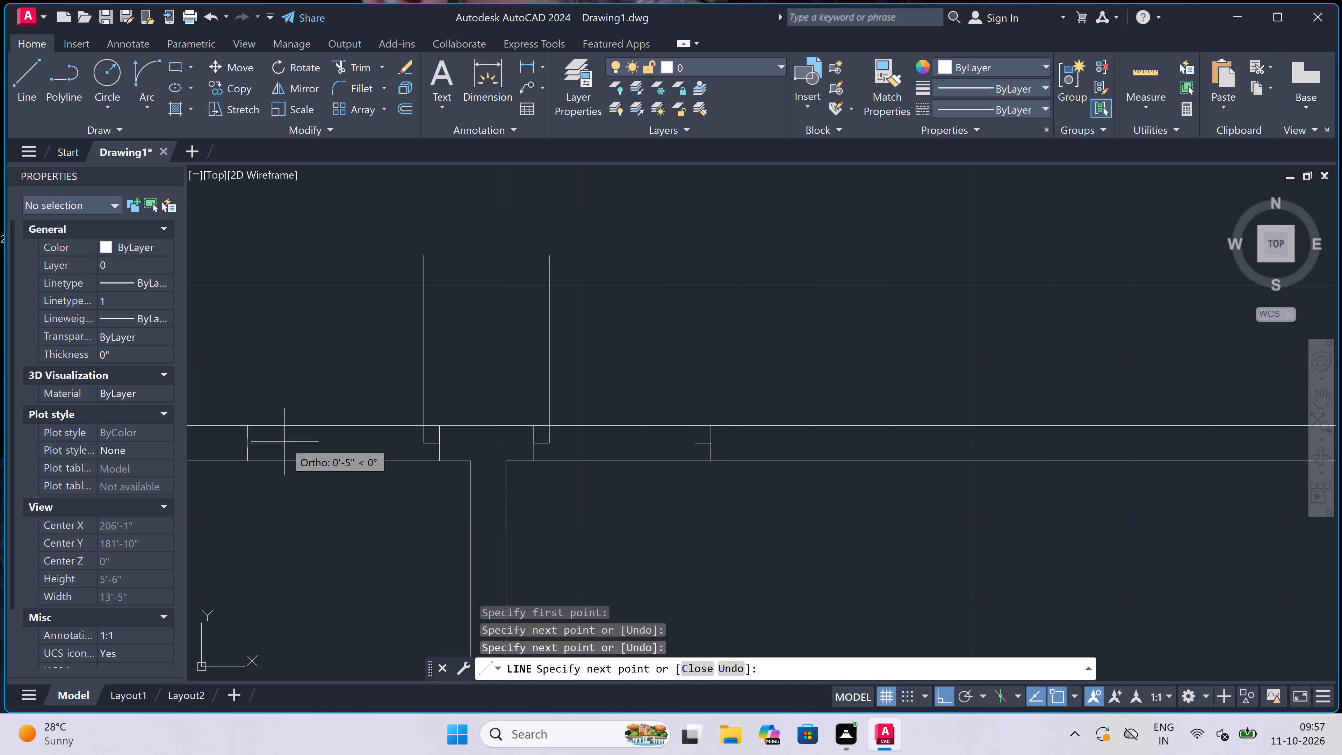
key("2")
type("\"")
key("space")
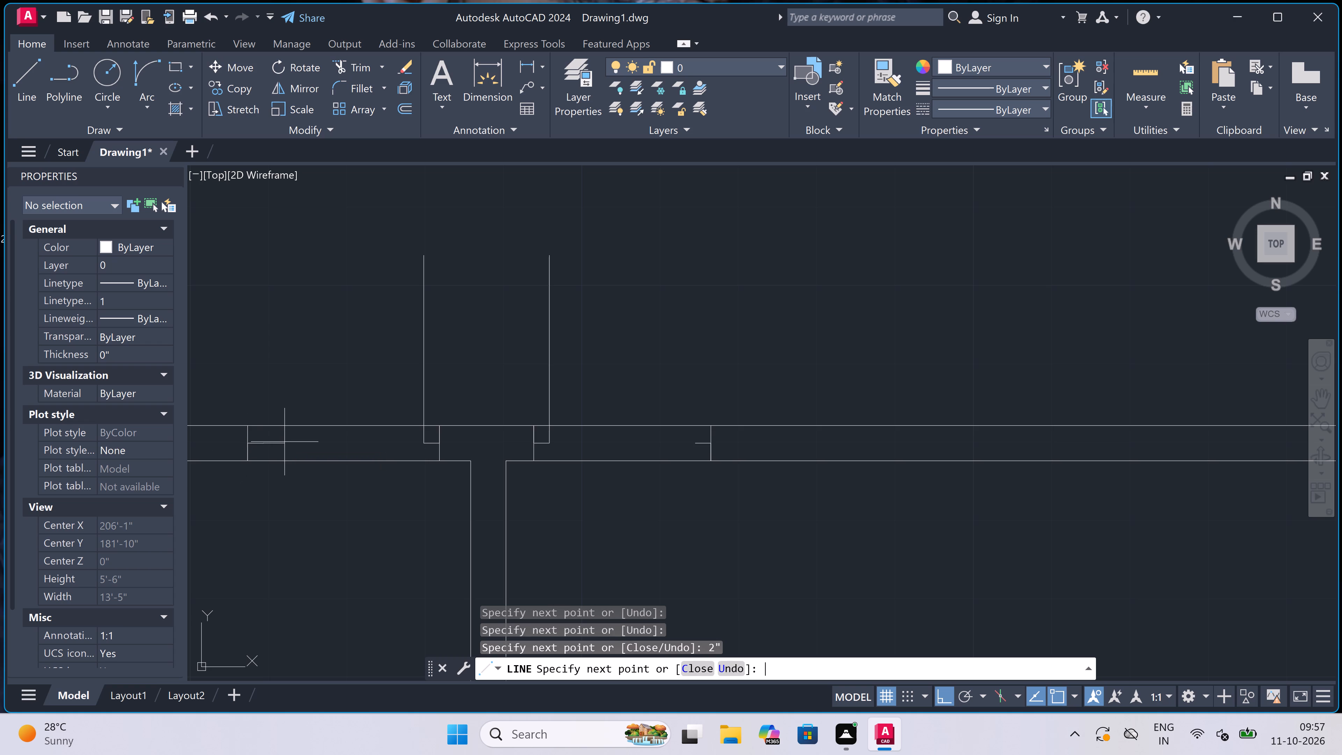
key("Escape")
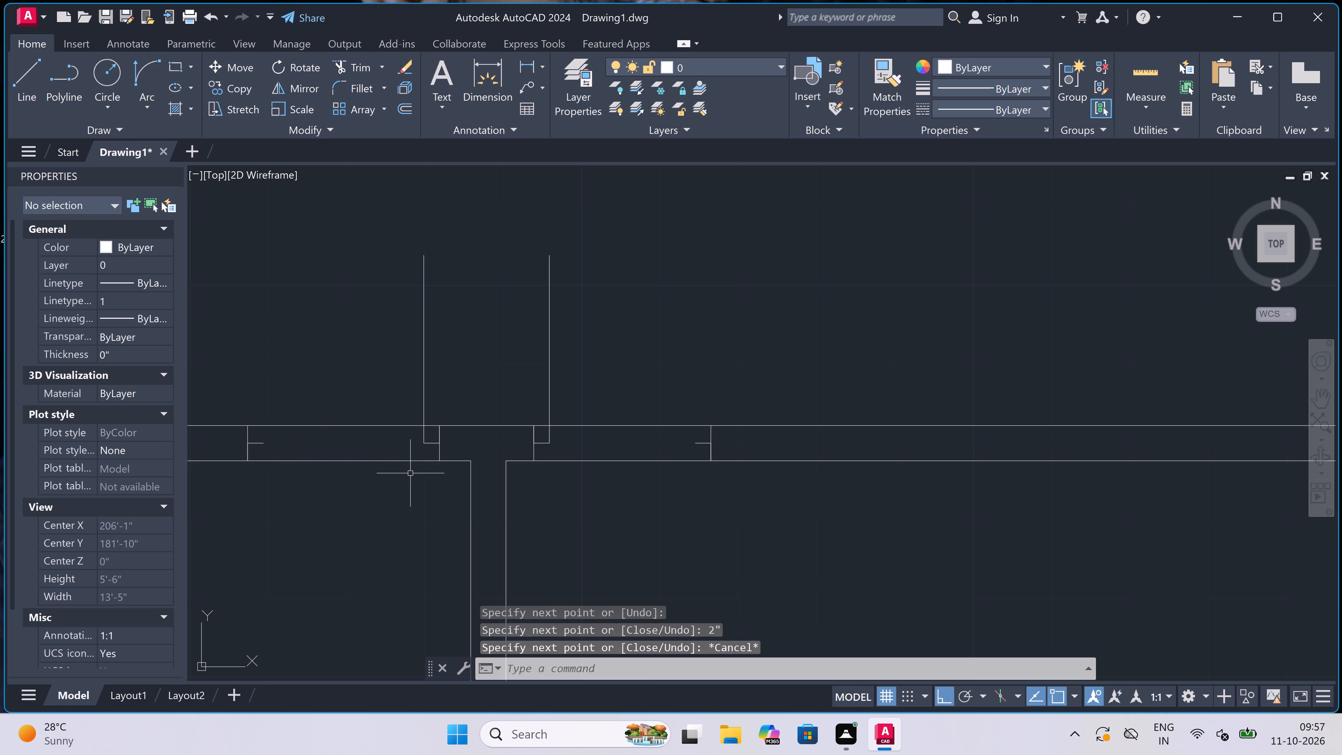
Draw the left door's swing arc from the leaf's top end to the far stub's end, starting tangent leftward.
left_click(150, 80)
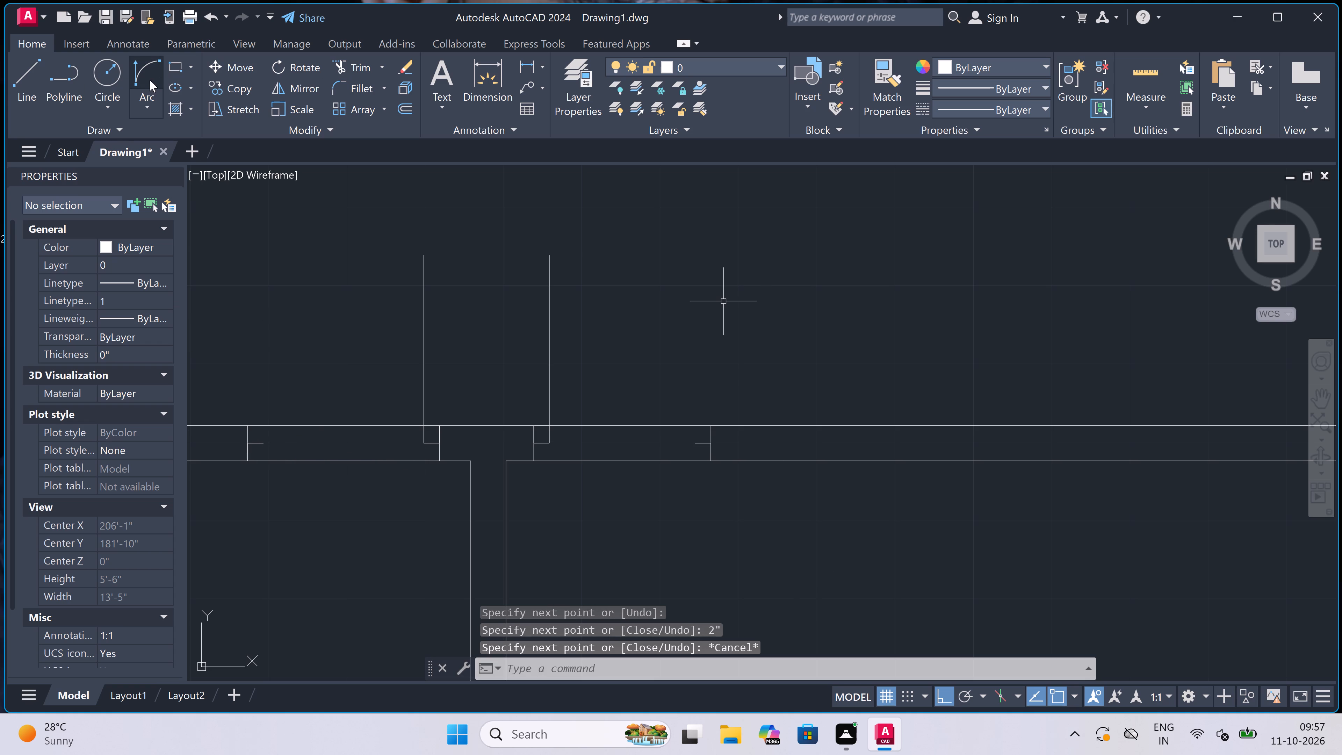
left_click(421, 255)
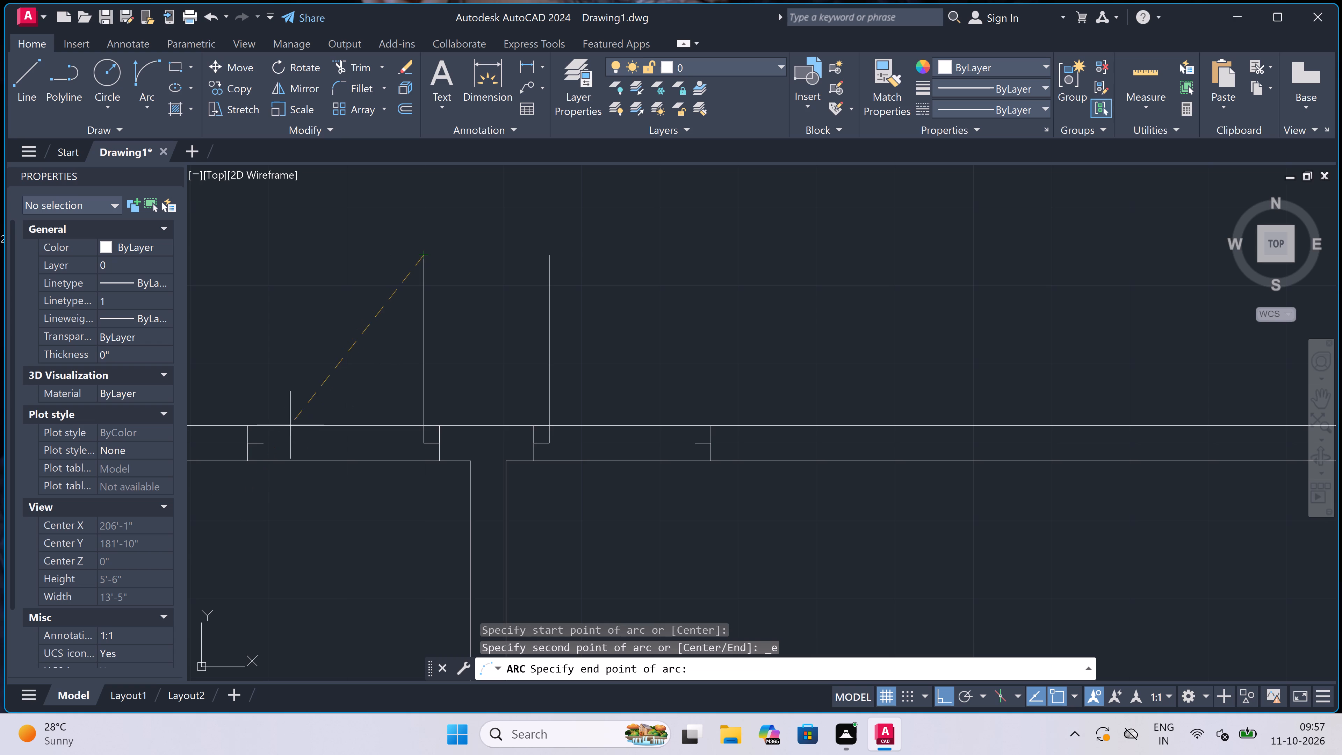
left_click(260, 445)
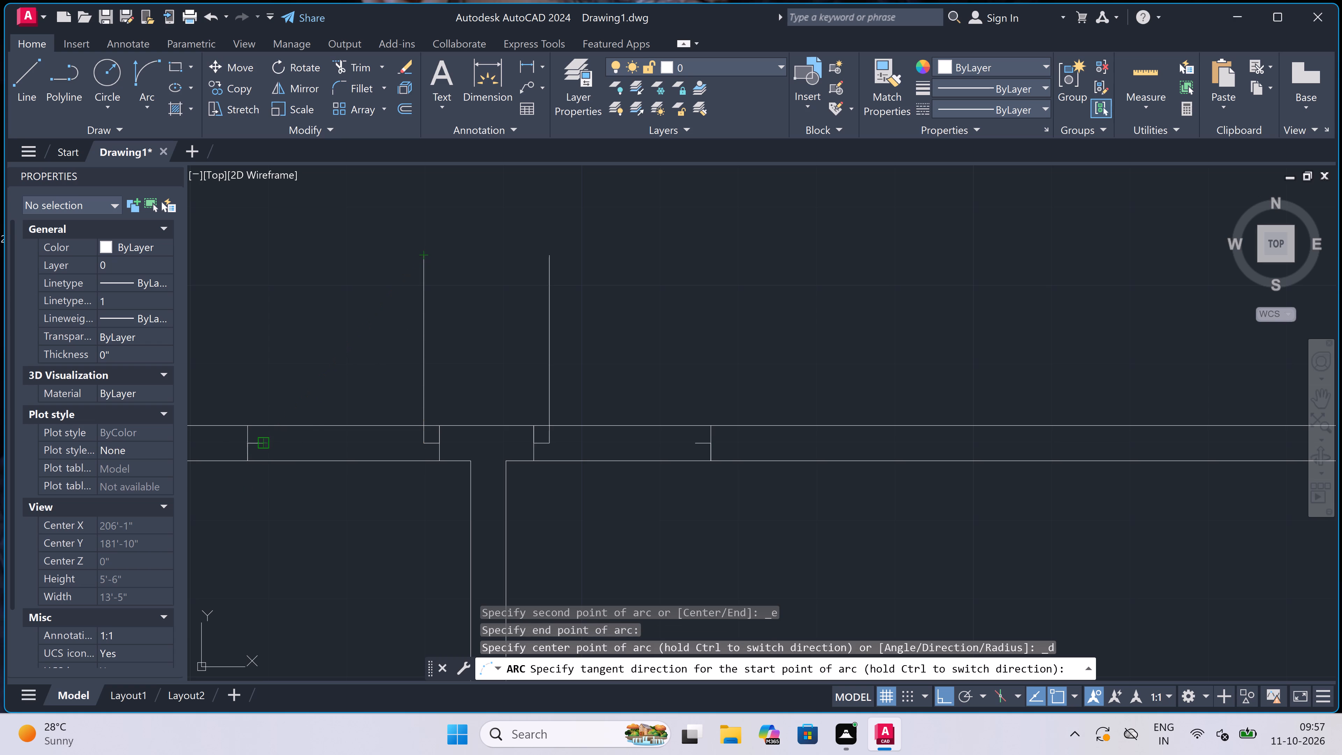
left_click(253, 368)
Draw the right door's swing as a three-point arc from the leaf's top through the far stub's end to below the wall.
key("space")
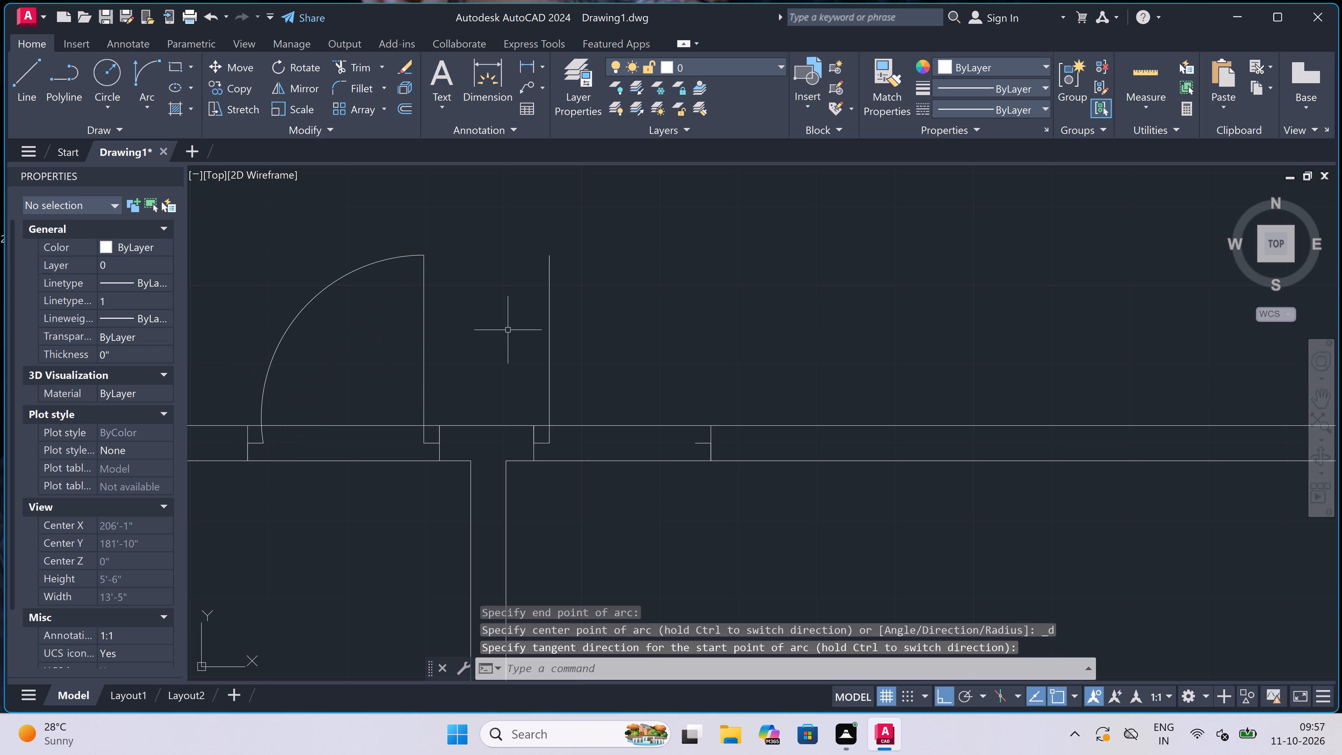
left_click(550, 261)
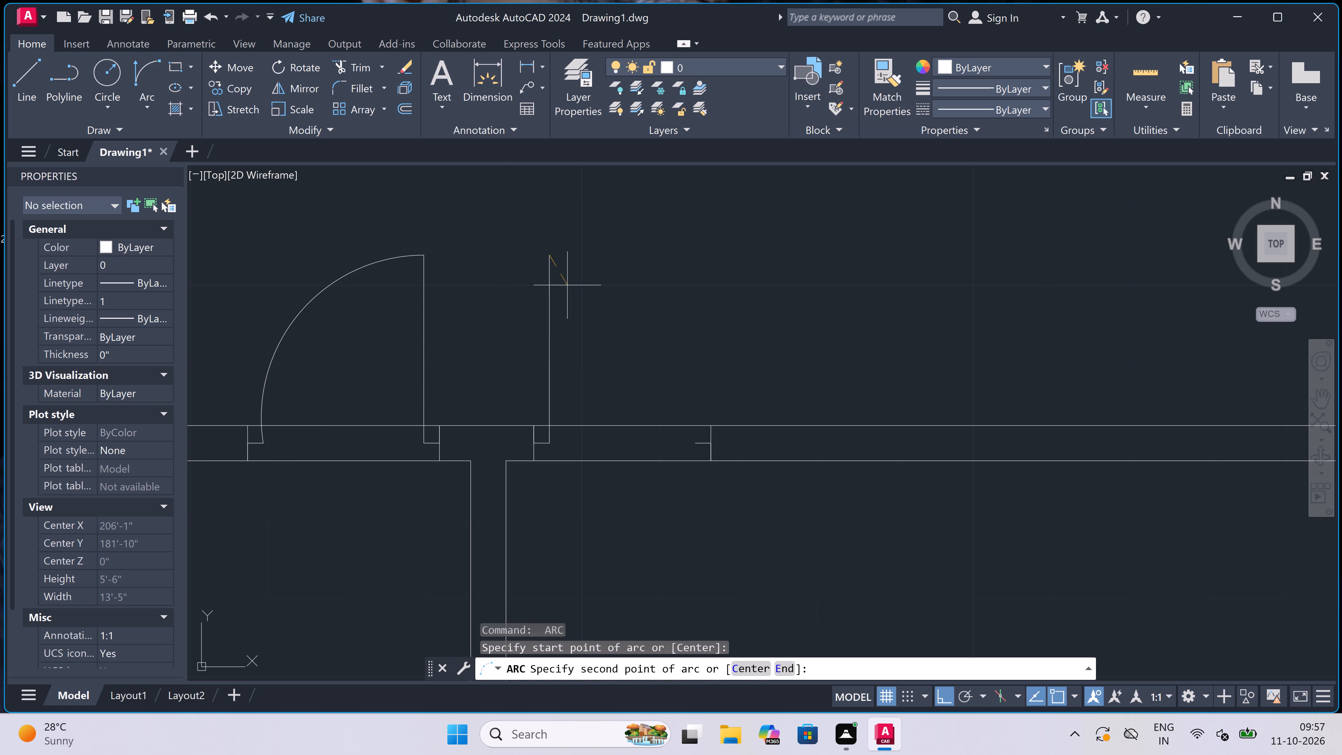
left_click(690, 439)
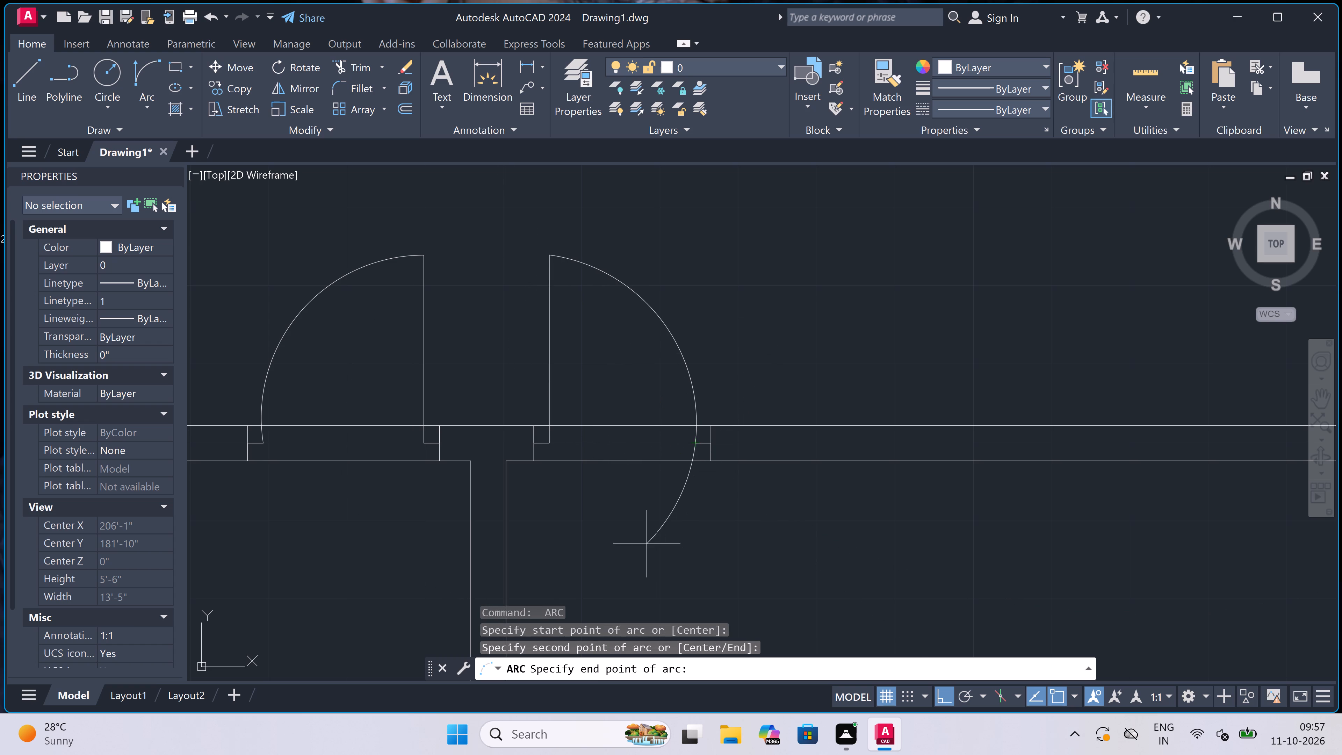
left_click(640, 525)
Trim the top wall's lines out of both doorways and the right swing arc's tail below its stub.
key("t")
key("r")
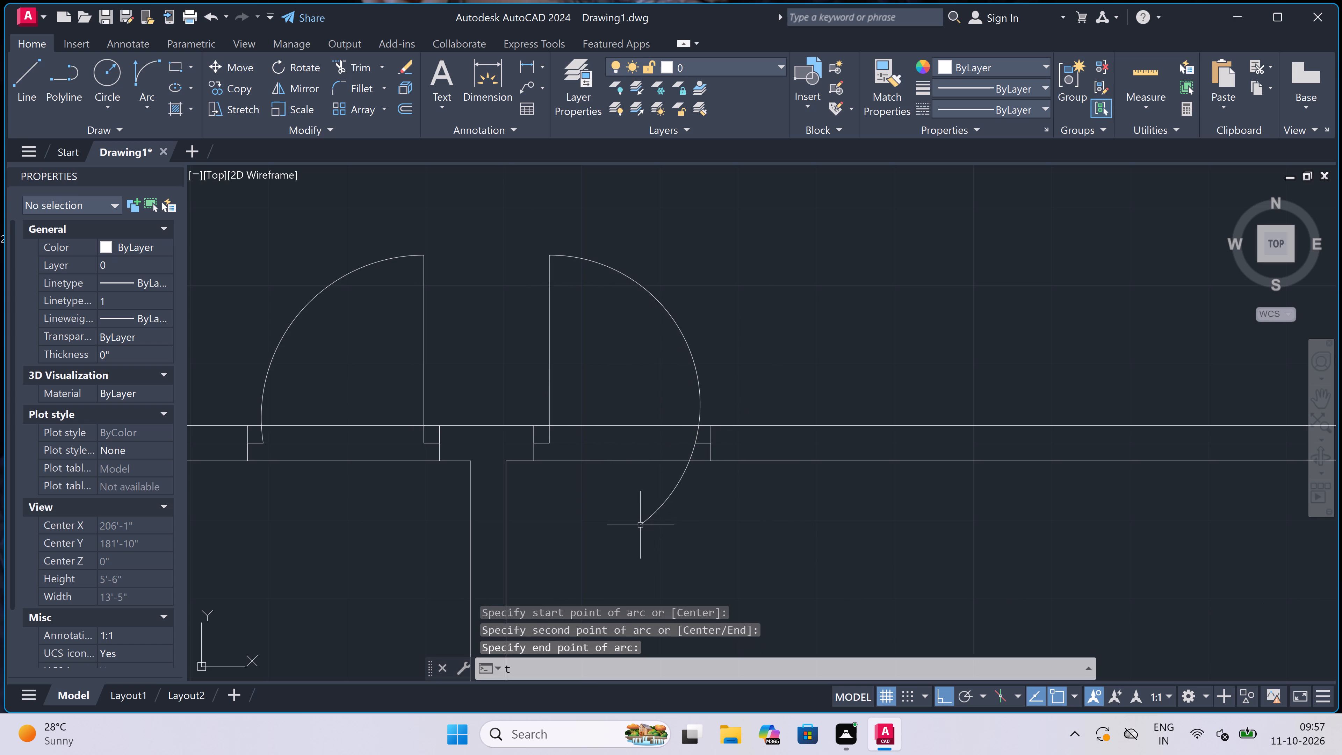
key("space")
left_click_drag(609, 352, 614, 361)
left_click(713, 536)
scroll(712, 448, "up", 3)
left_click(590, 439)
left_click(664, 506)
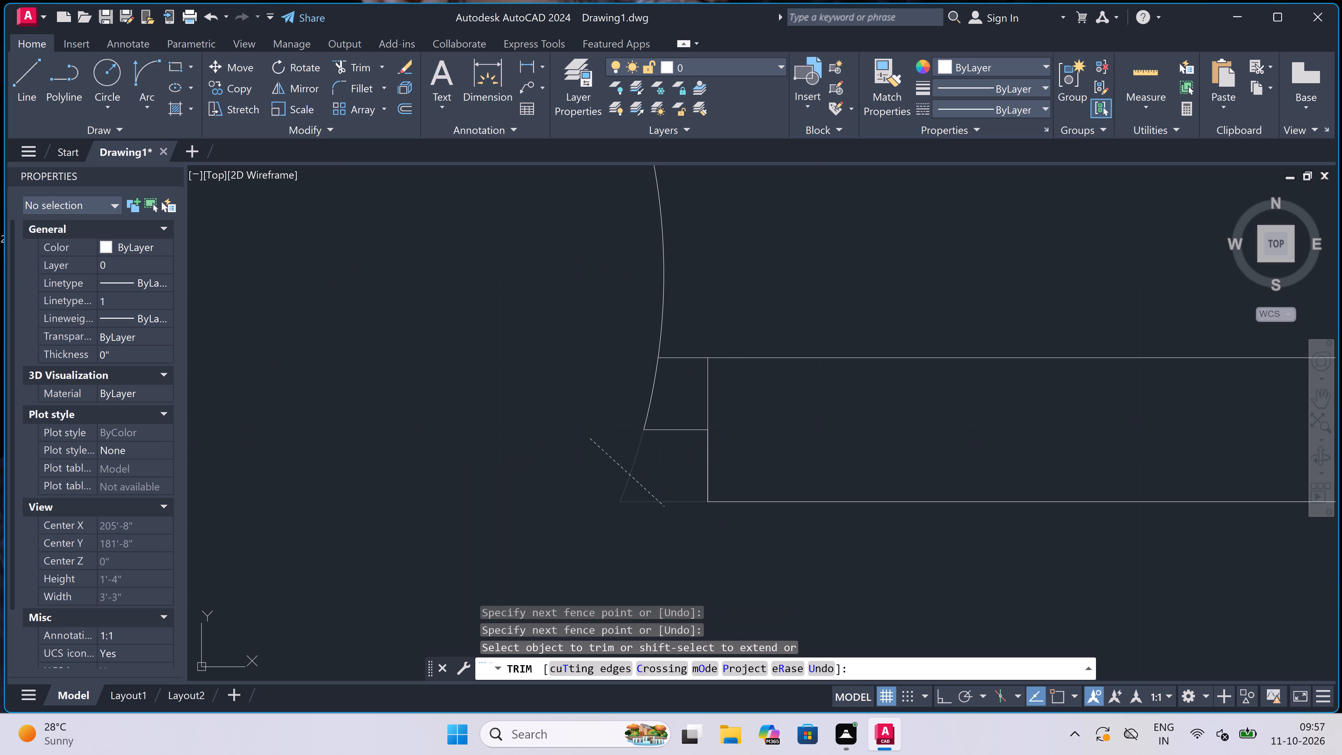
scroll(485, 271, "down", 5)
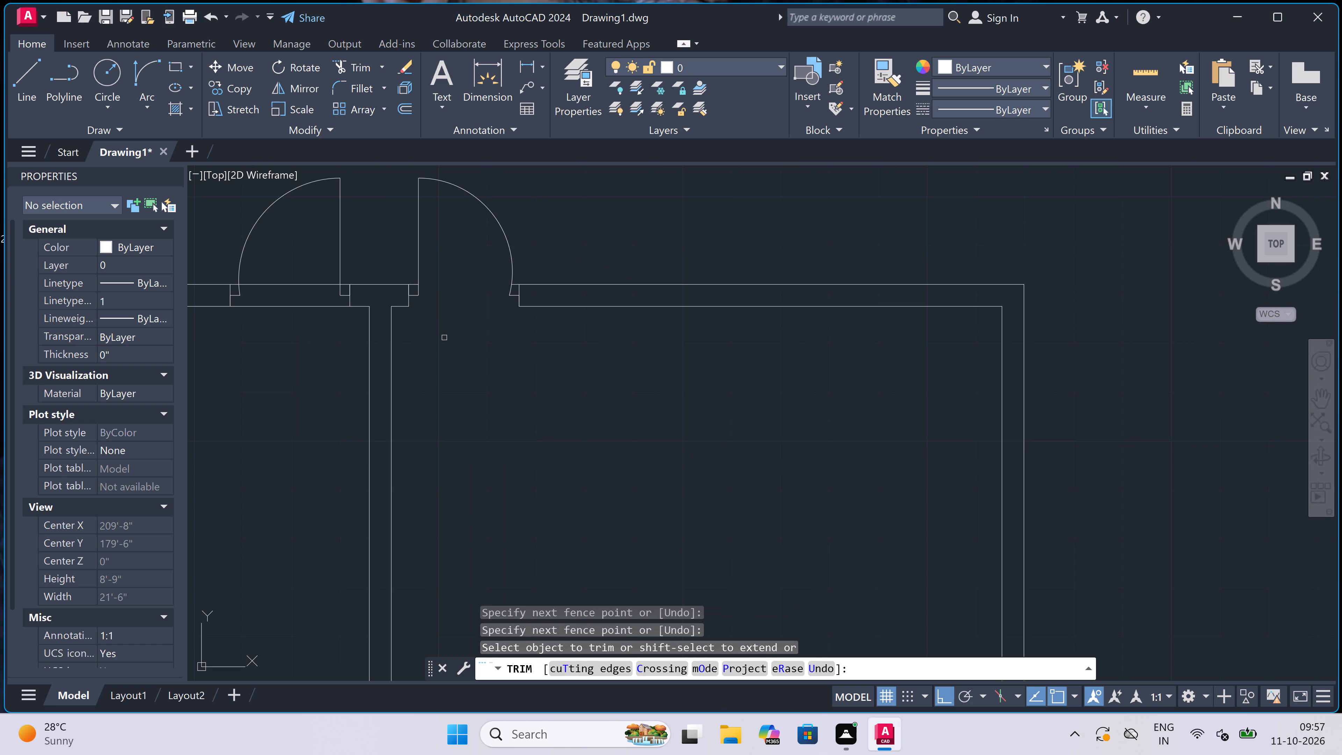
left_click(313, 279)
left_click(306, 405)
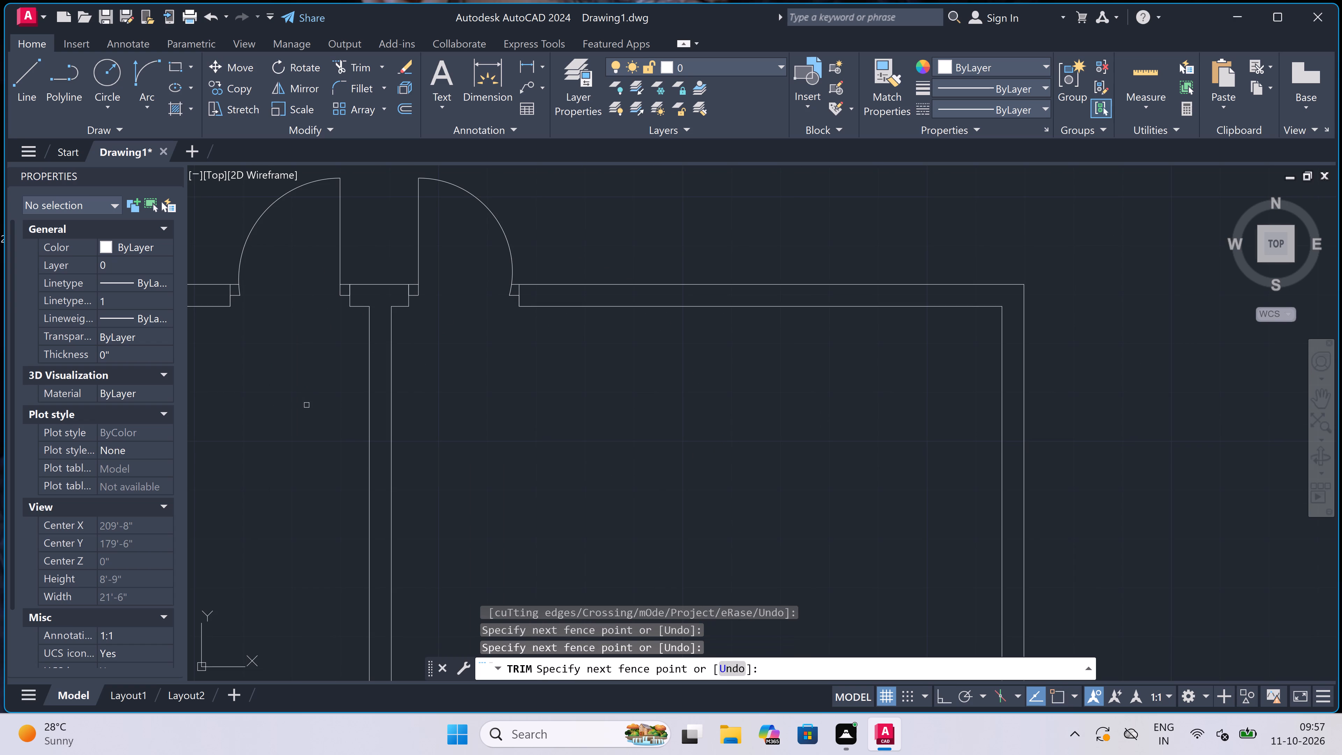
key("Escape")
Start the enclosure's inner outline on the top wall's outer face, left of the left door, with a 3' line upward.
scroll(547, 342, "down", 5)
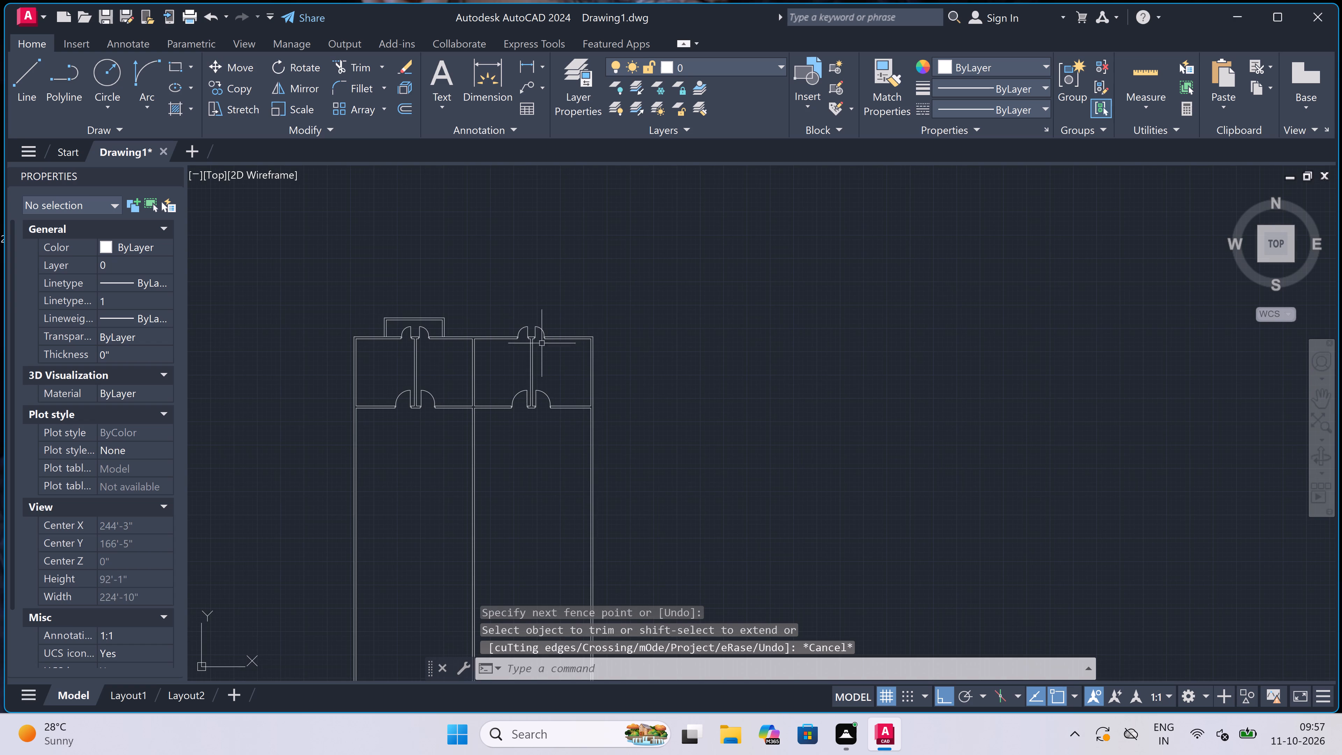
scroll(549, 306, "up", 4)
key("l")
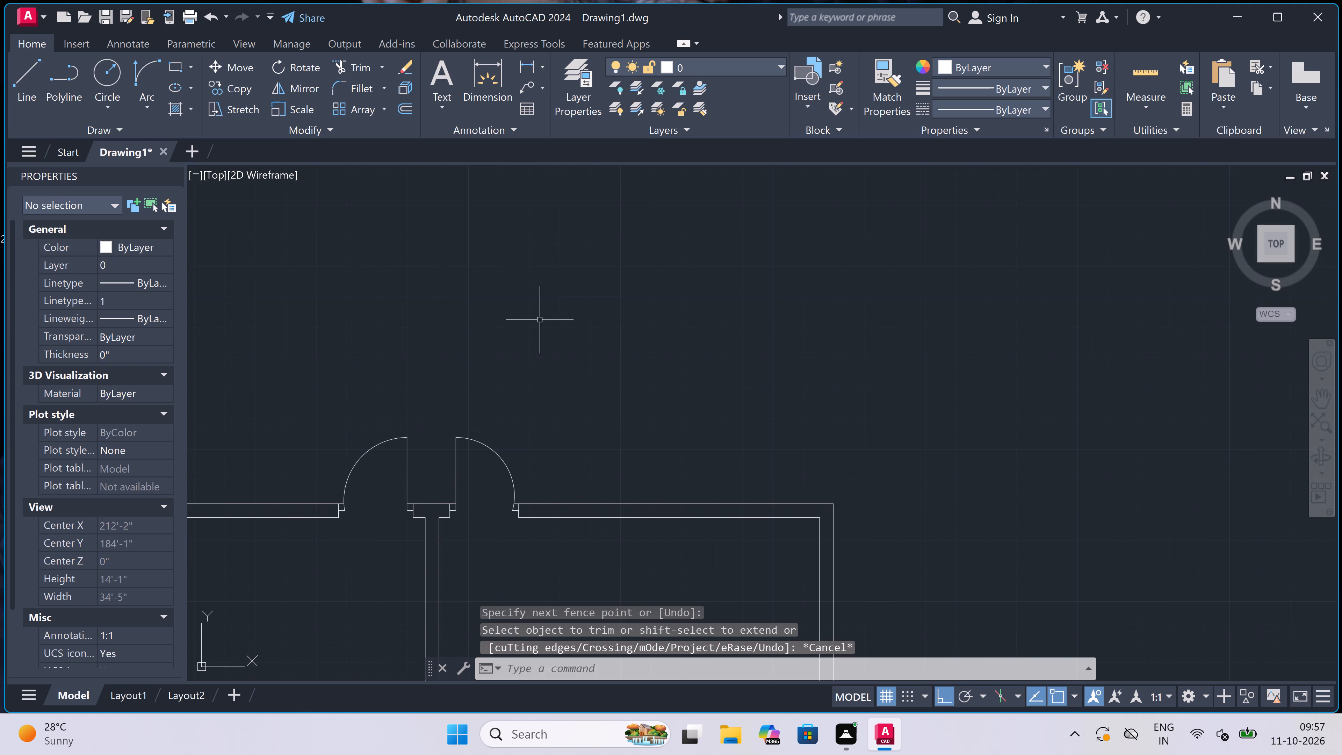
key("space")
scroll(297, 467, "down", 1)
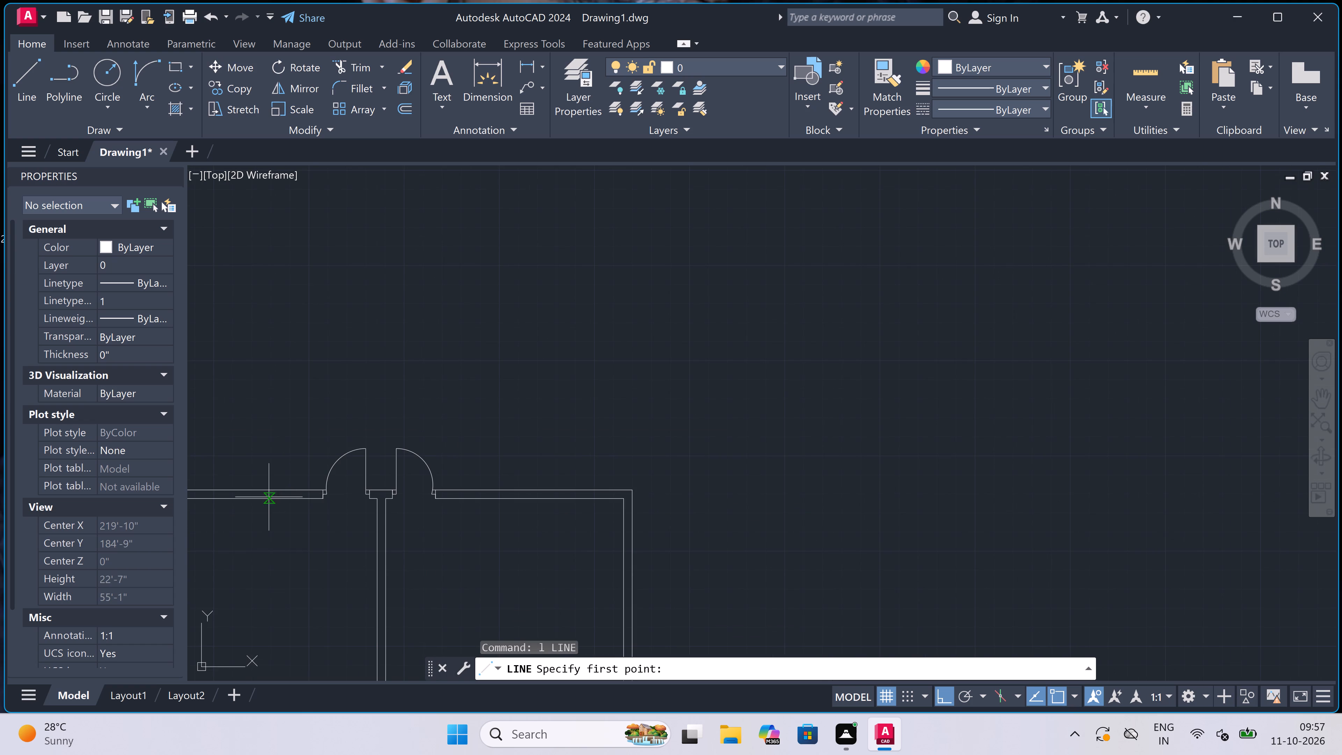
scroll(264, 493, "up", 2)
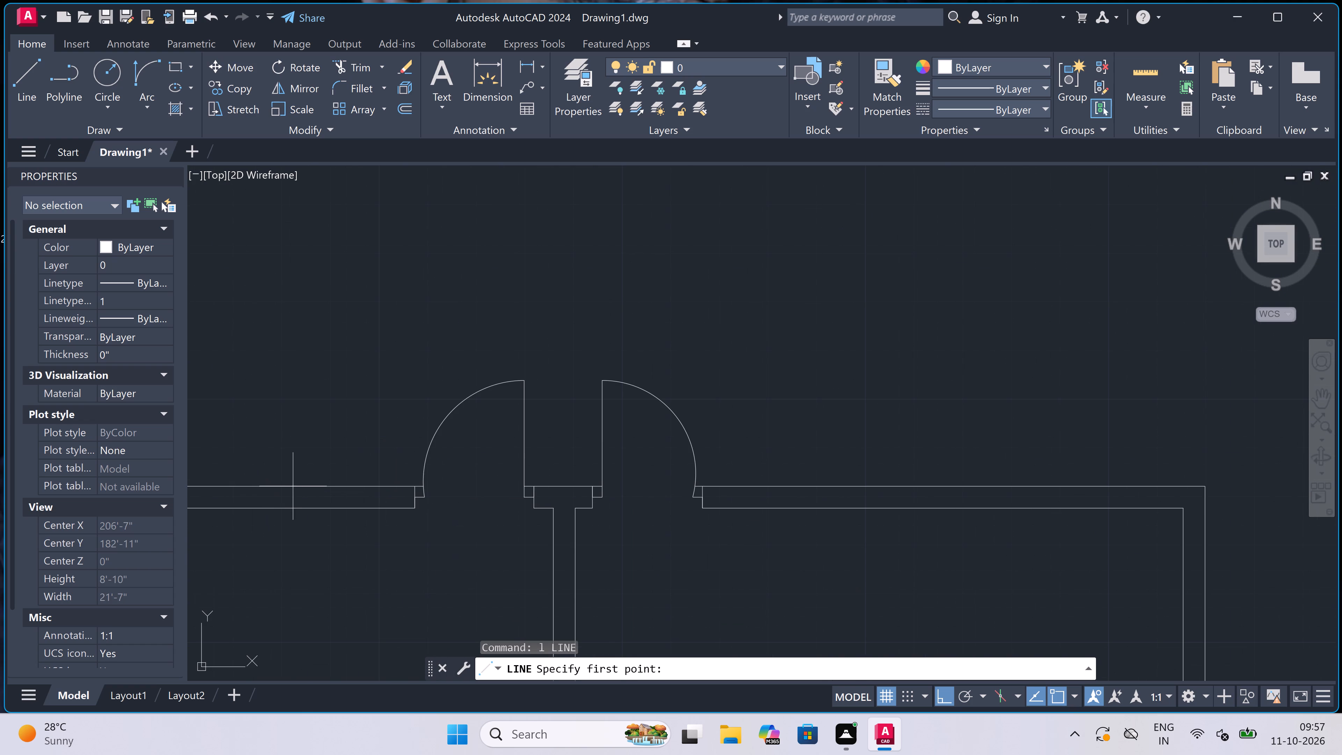
left_click(295, 486)
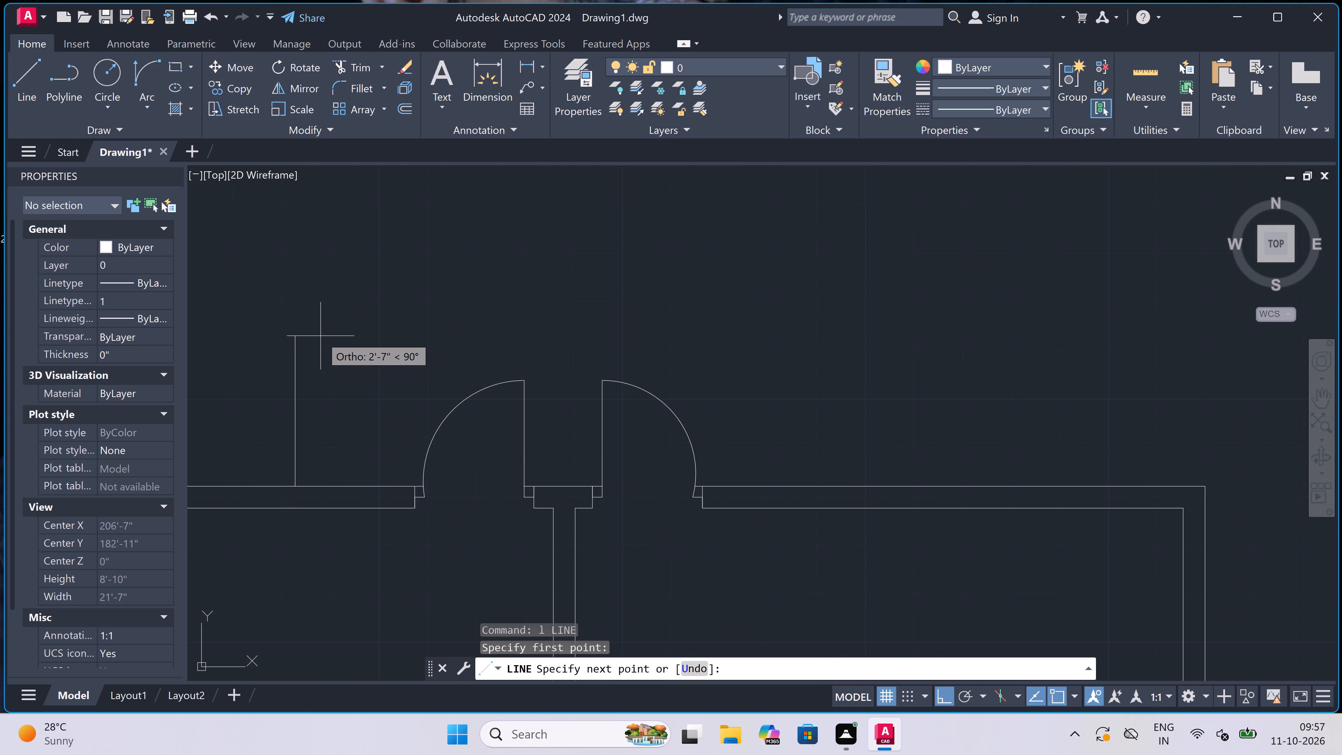
type("3'")
key("space")
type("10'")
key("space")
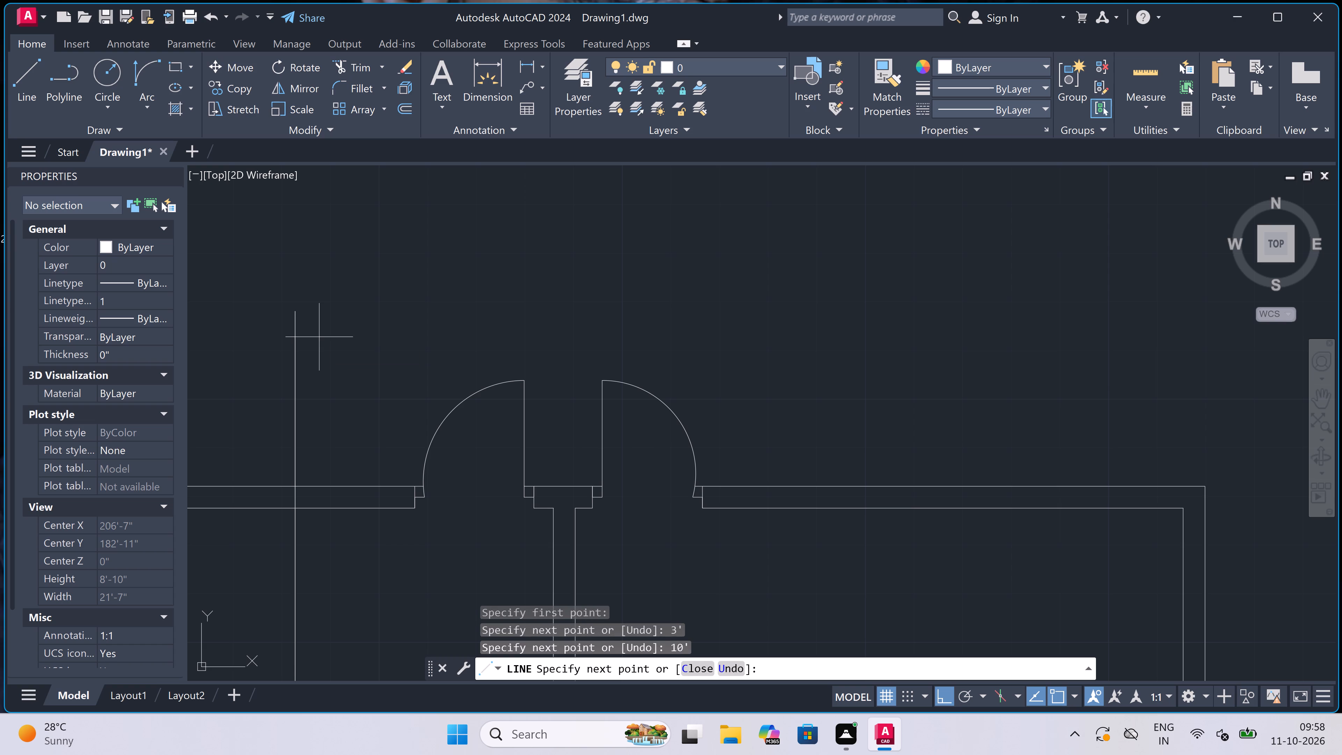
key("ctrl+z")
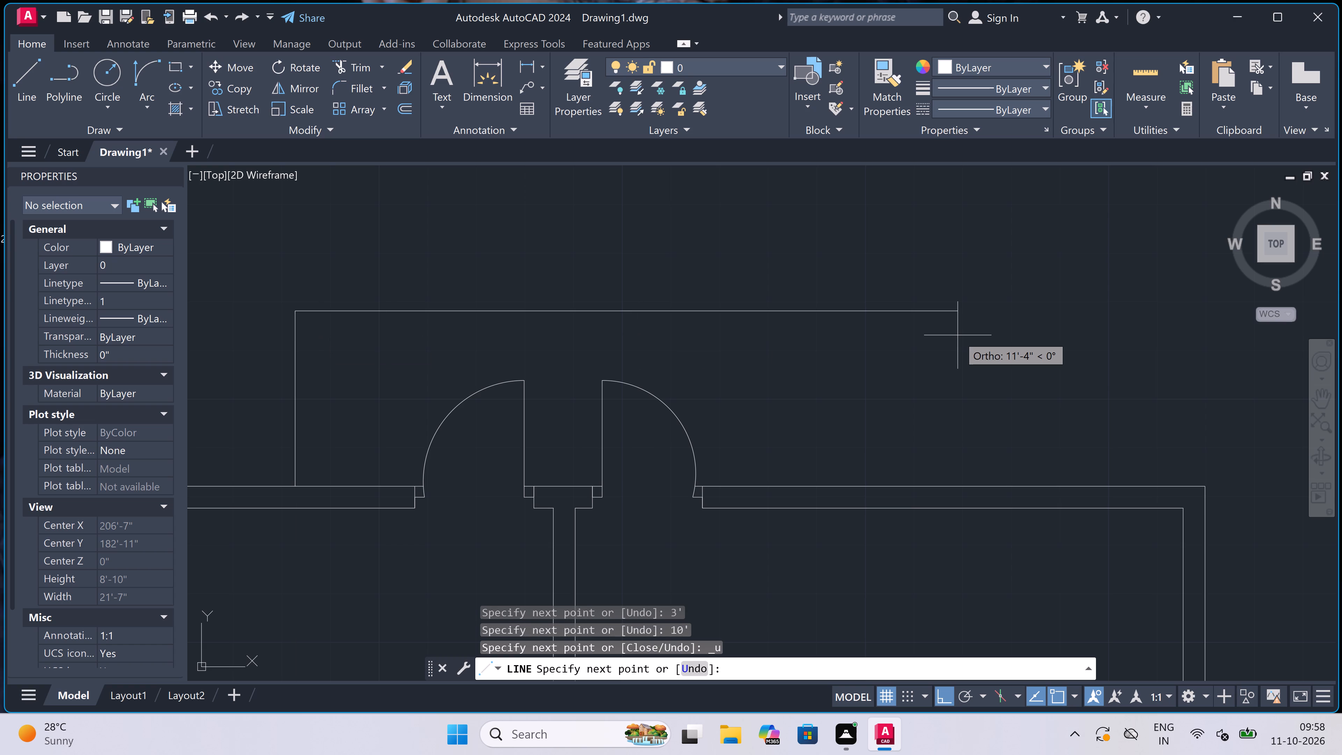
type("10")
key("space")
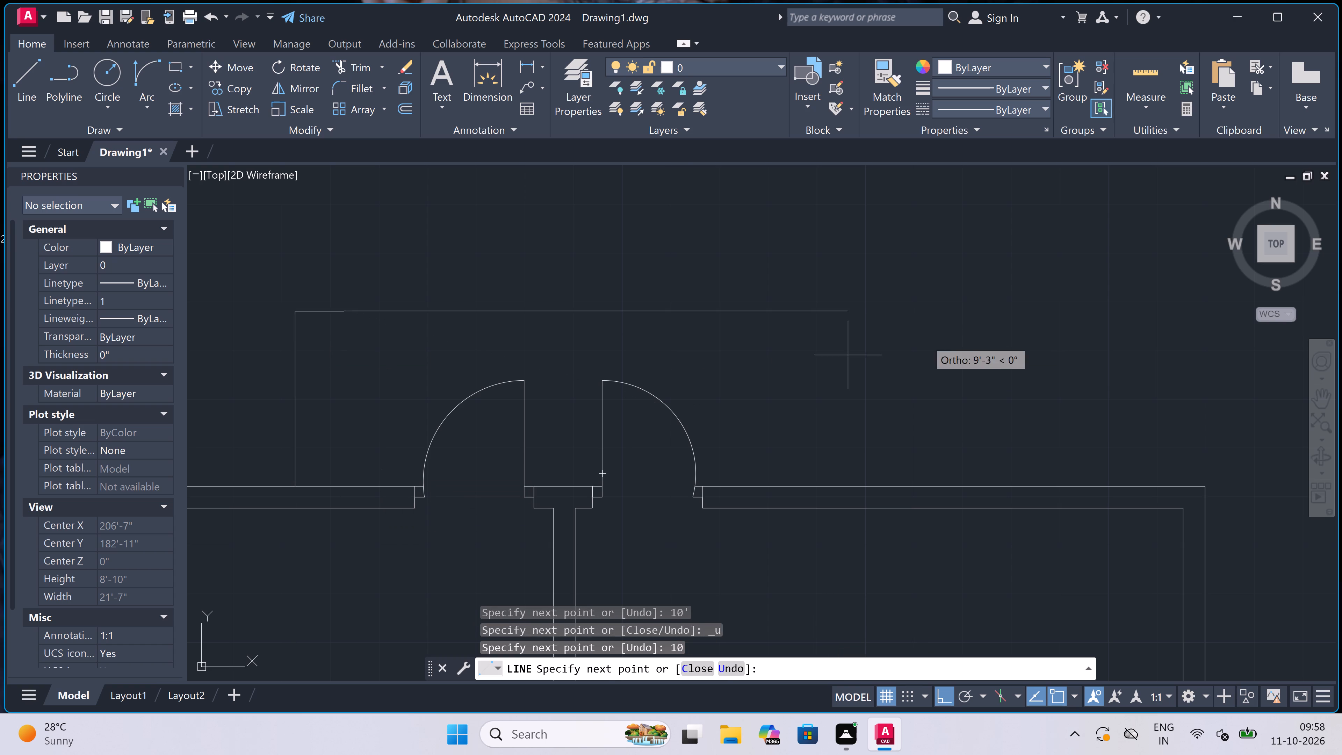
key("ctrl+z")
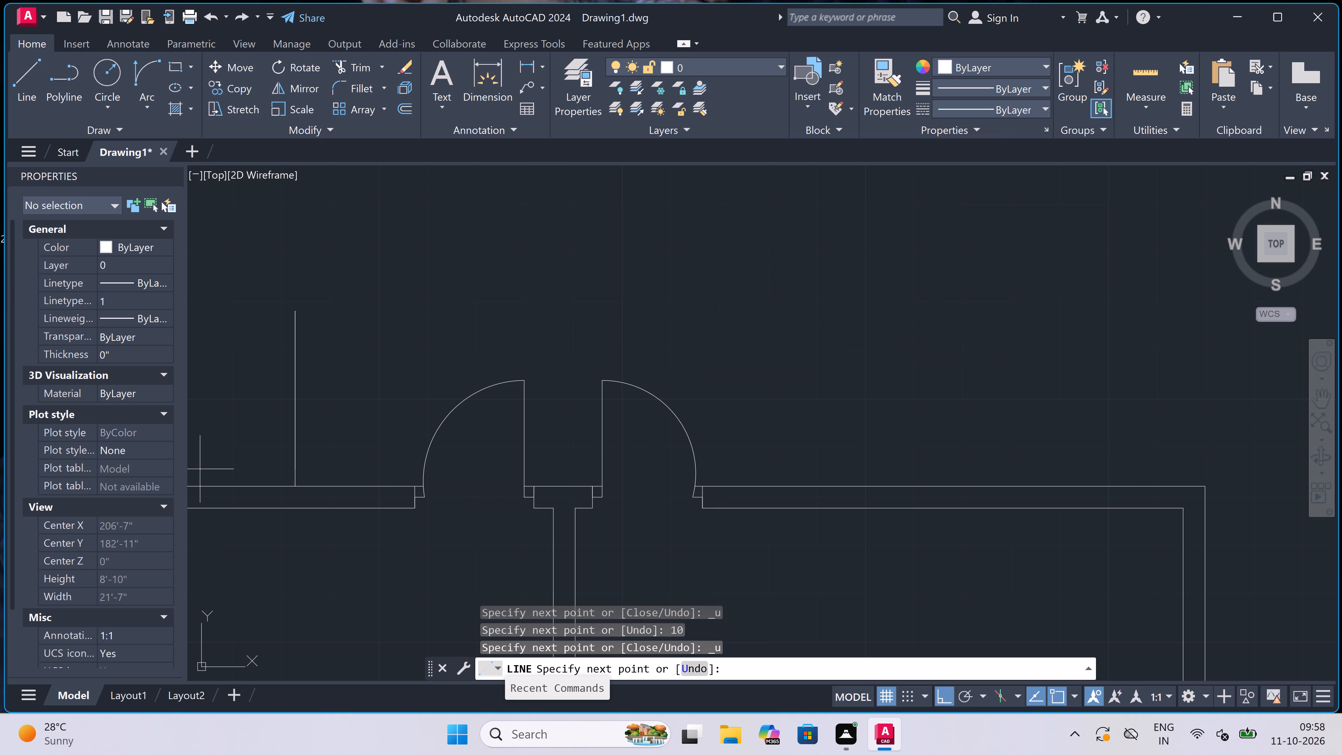
Continue the enclosure outline 10' rightward above both doors and down to the top wall's outer face.
type("10'")
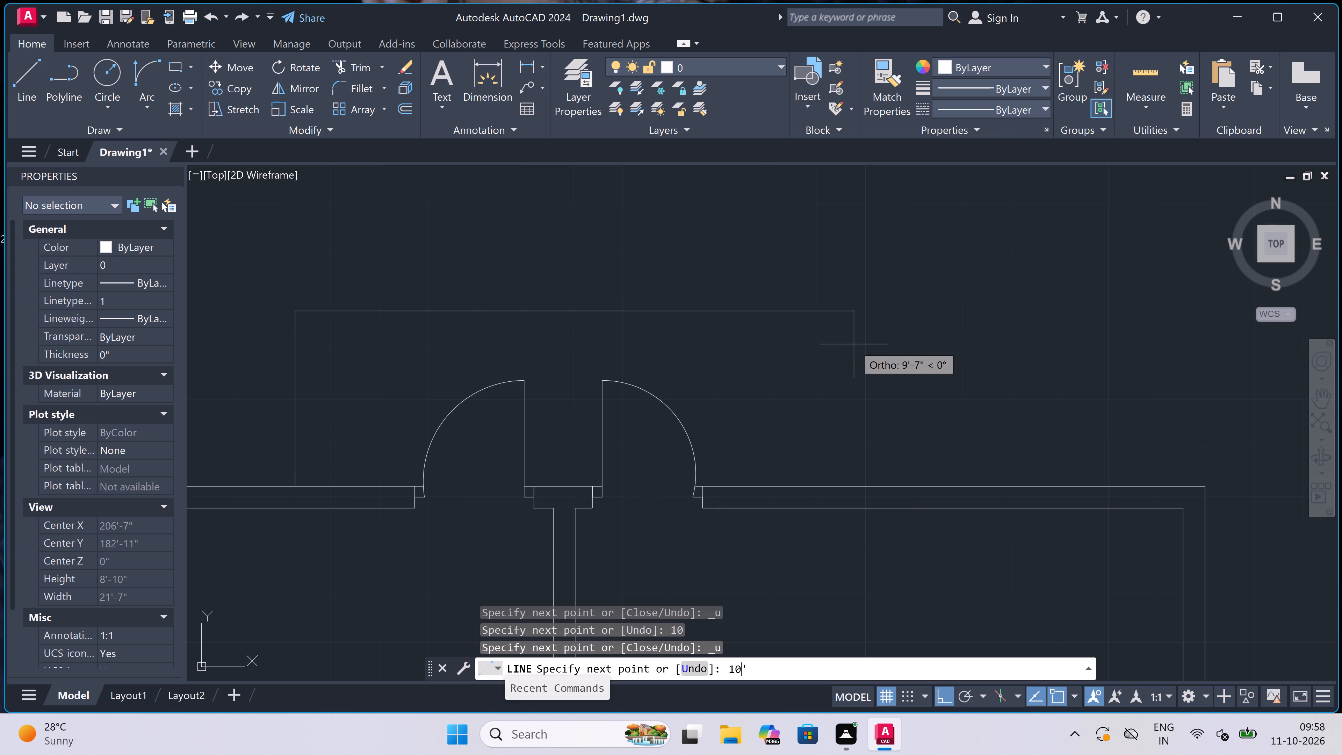
key("space")
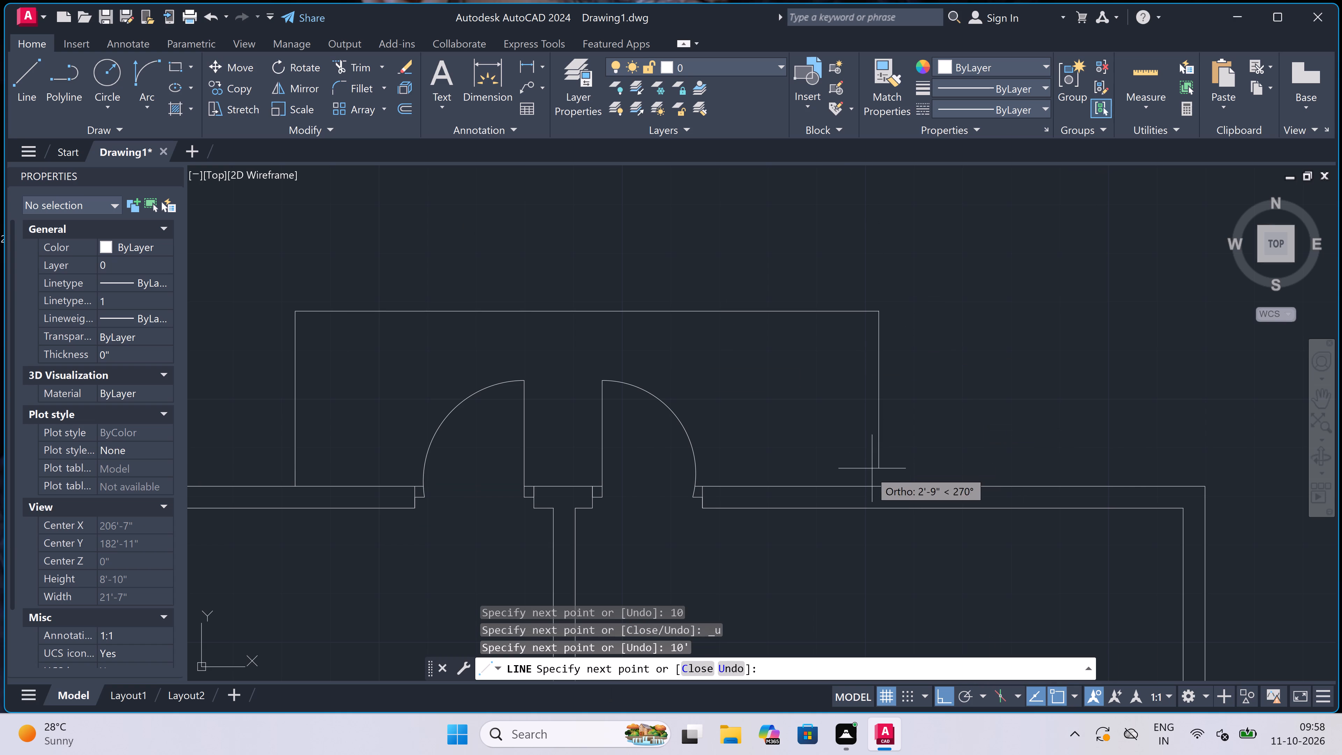
left_click(878, 483)
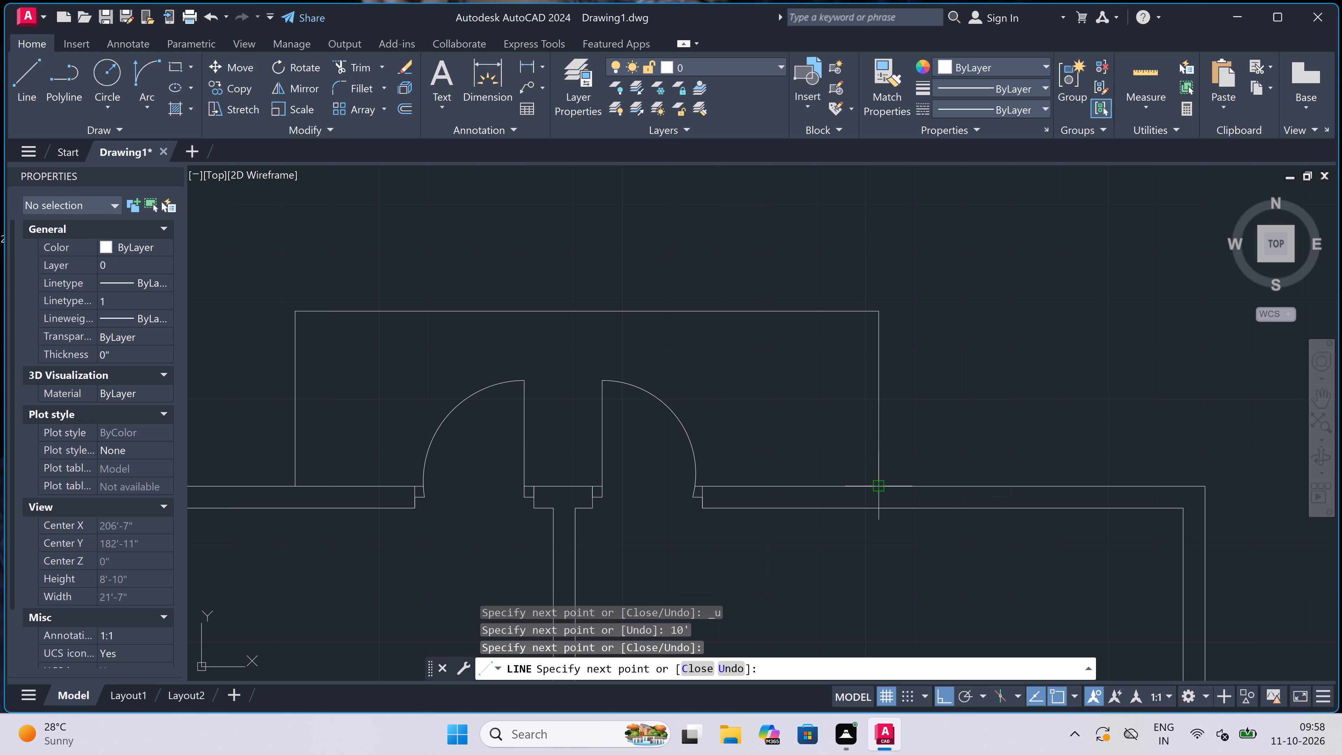
key("Escape")
Move the three-line enclosure outline slightly left along the top wall's outer face.
left_click(931, 296)
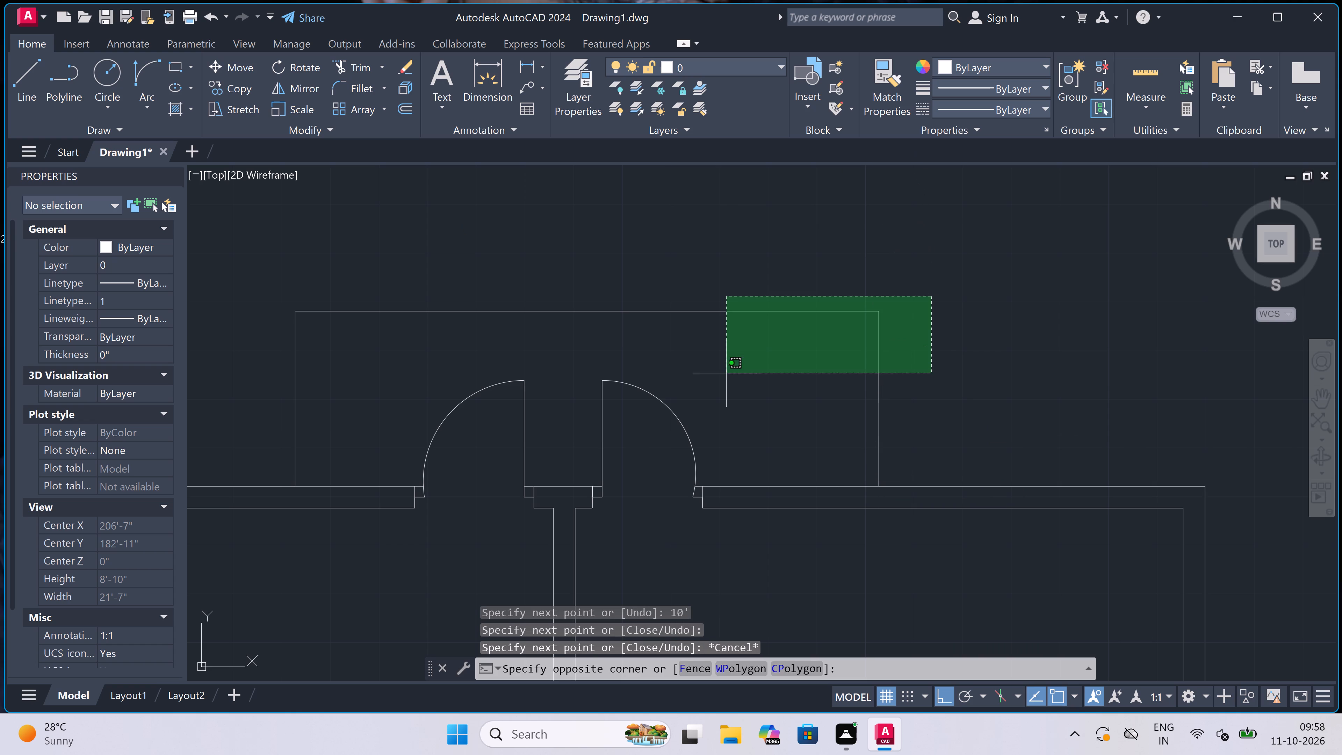
left_click(187, 358)
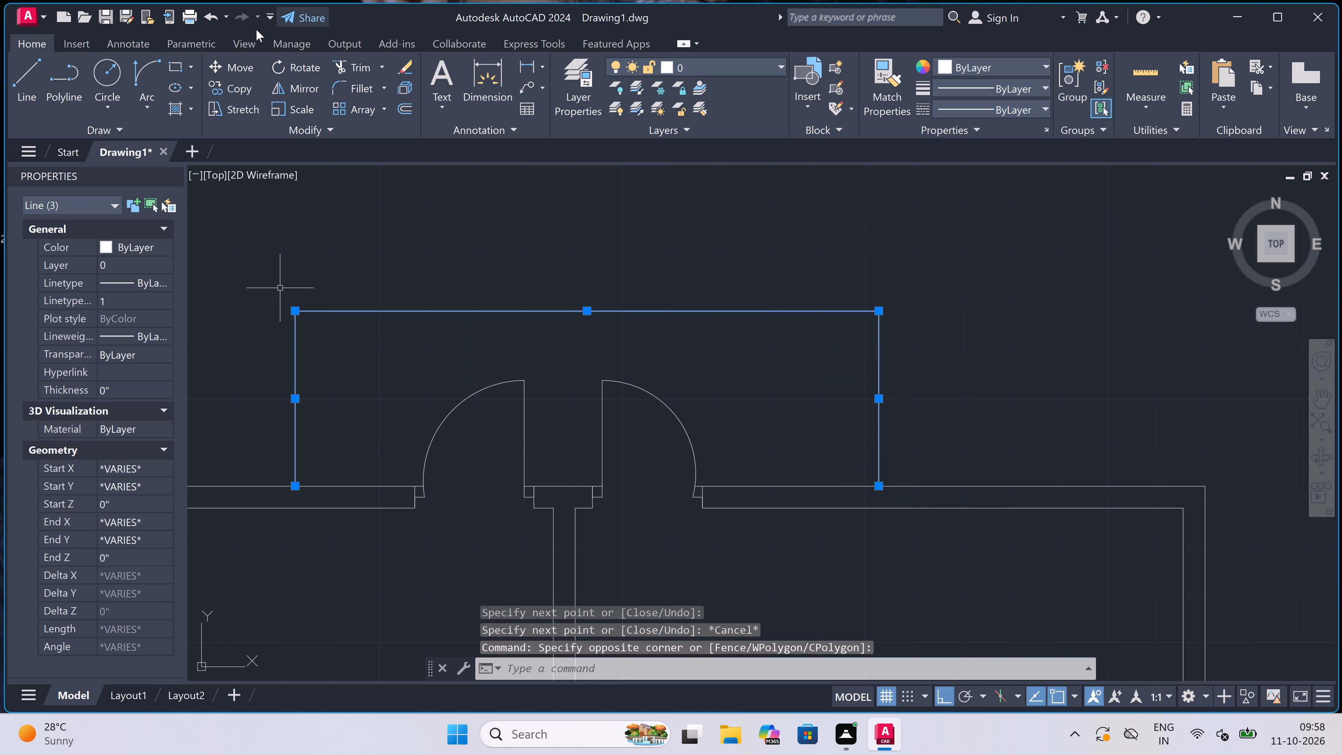
left_click(233, 63)
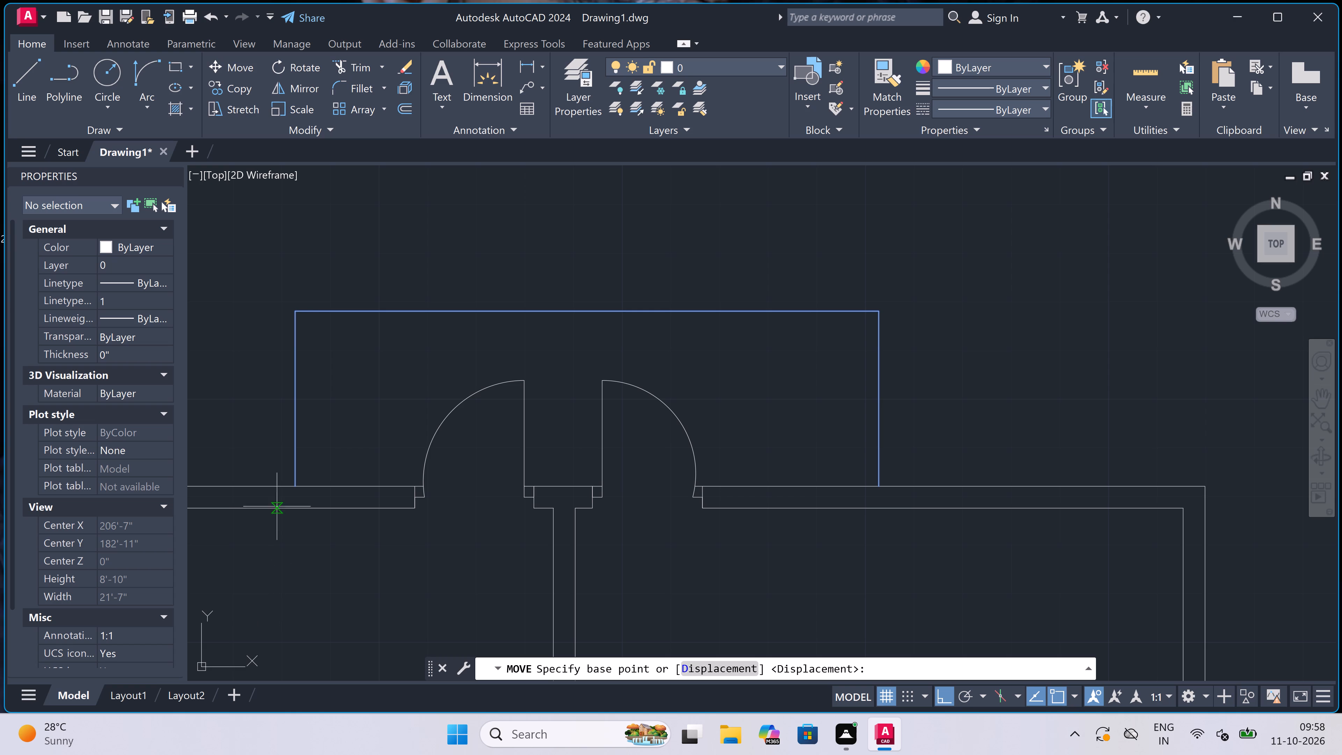
left_click(295, 488)
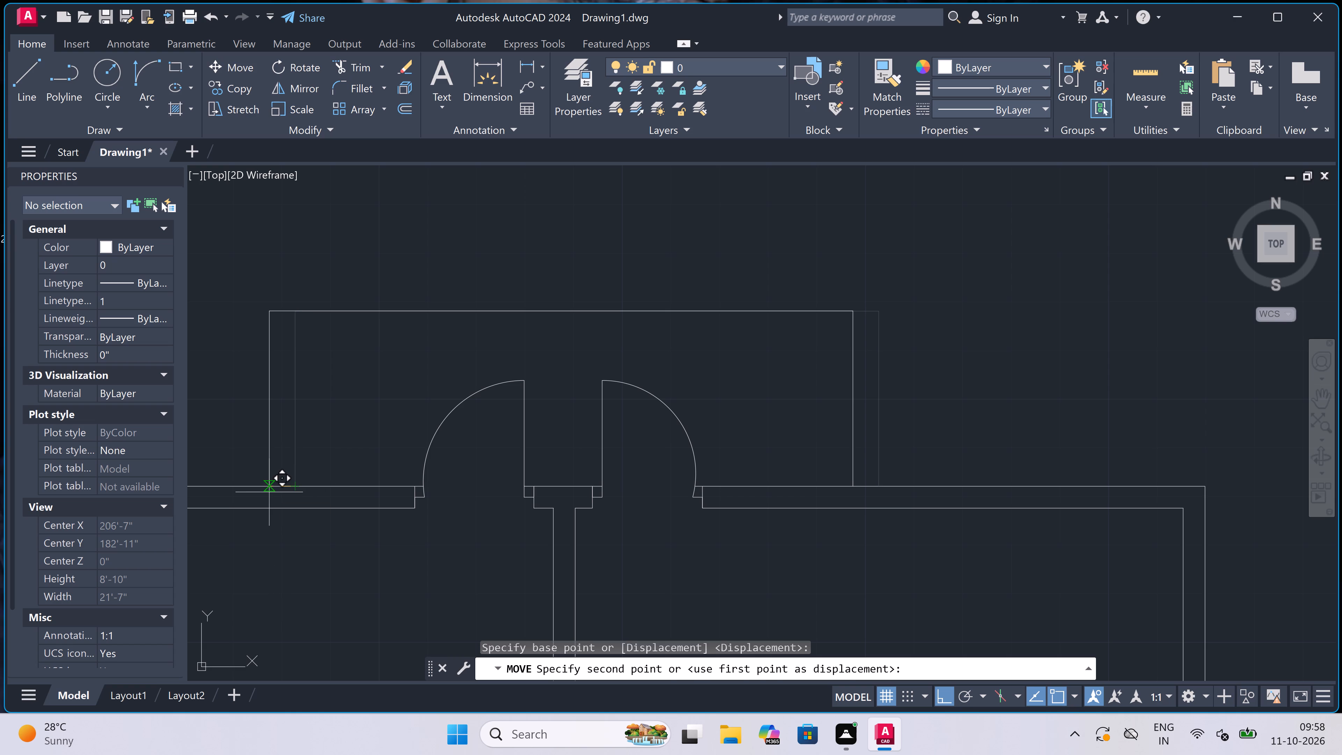
left_click(269, 492)
Start the right enclosure's outer outline at the inner outline's left foot: 4.5" leftward along the top wall, and up level with the inner top line.
scroll(461, 475, "down", 3)
scroll(368, 477, "down", 1)
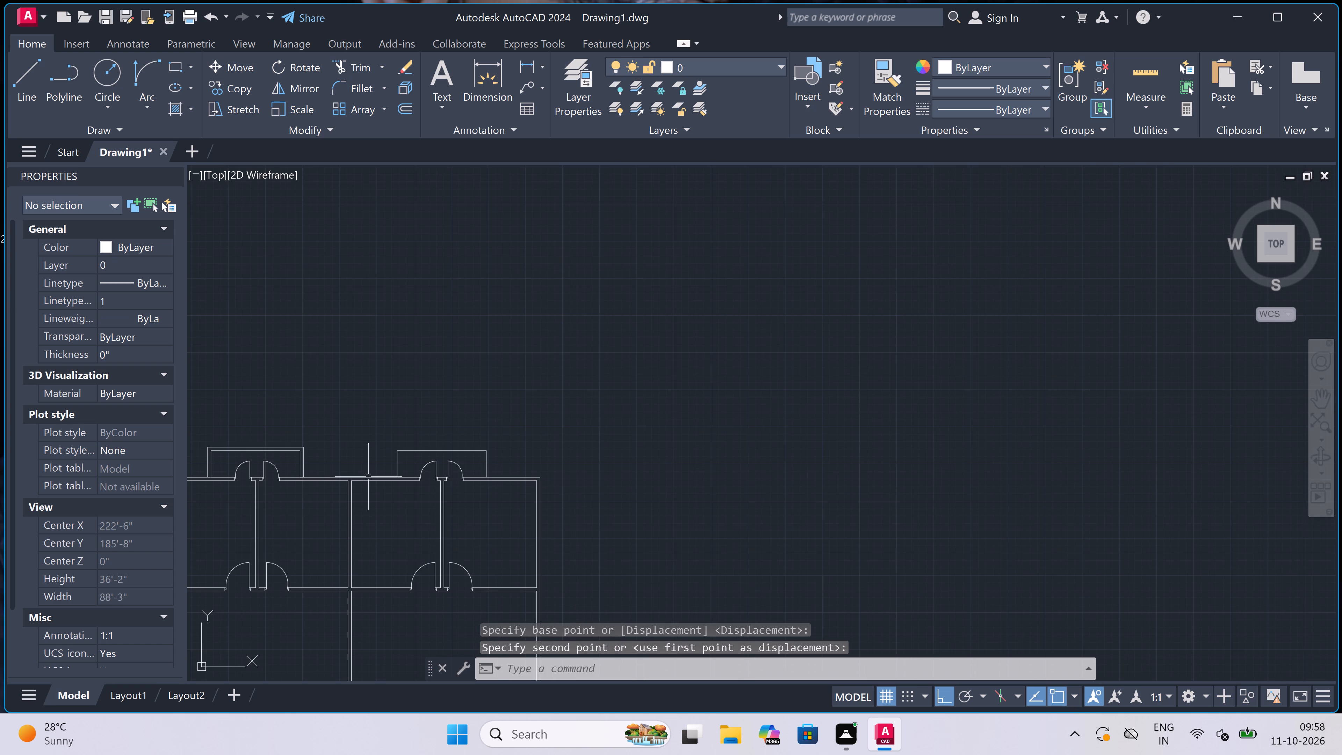
scroll(368, 477, "up", 3)
key("l")
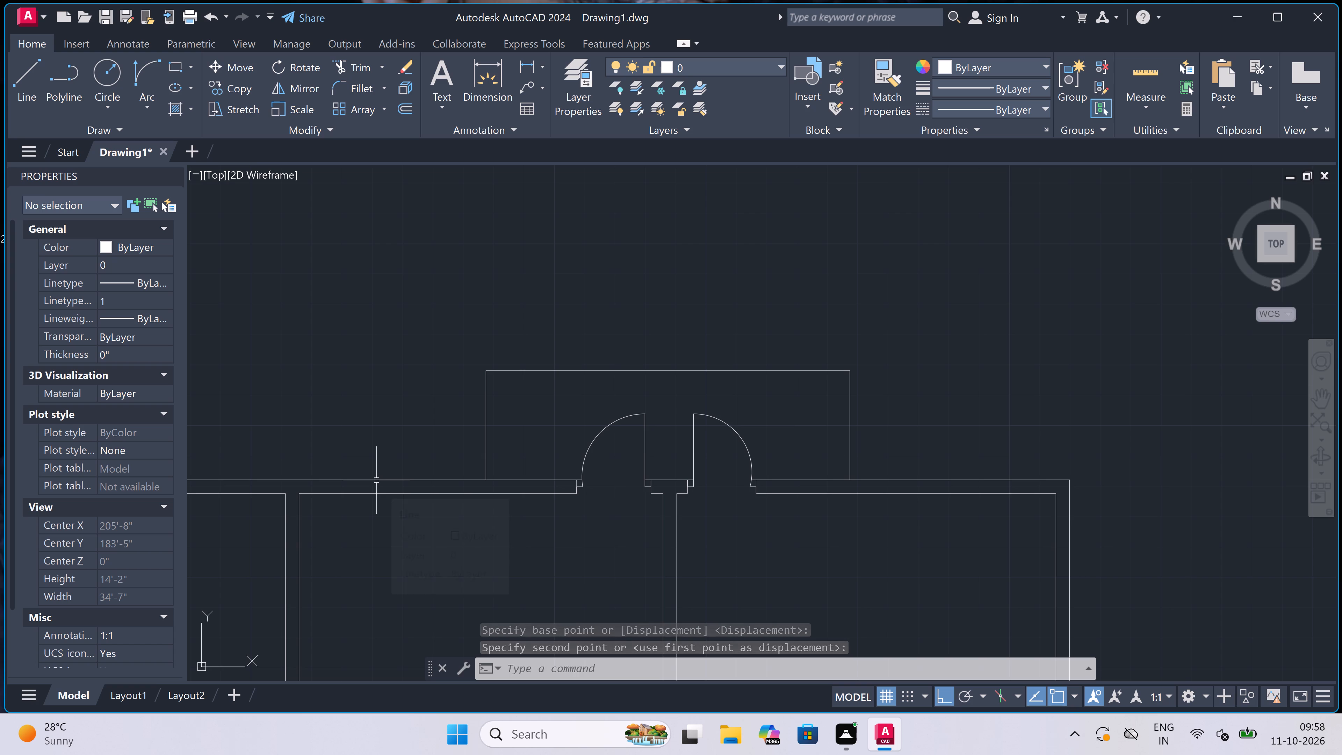
key("space")
scroll(477, 482, "up", 2)
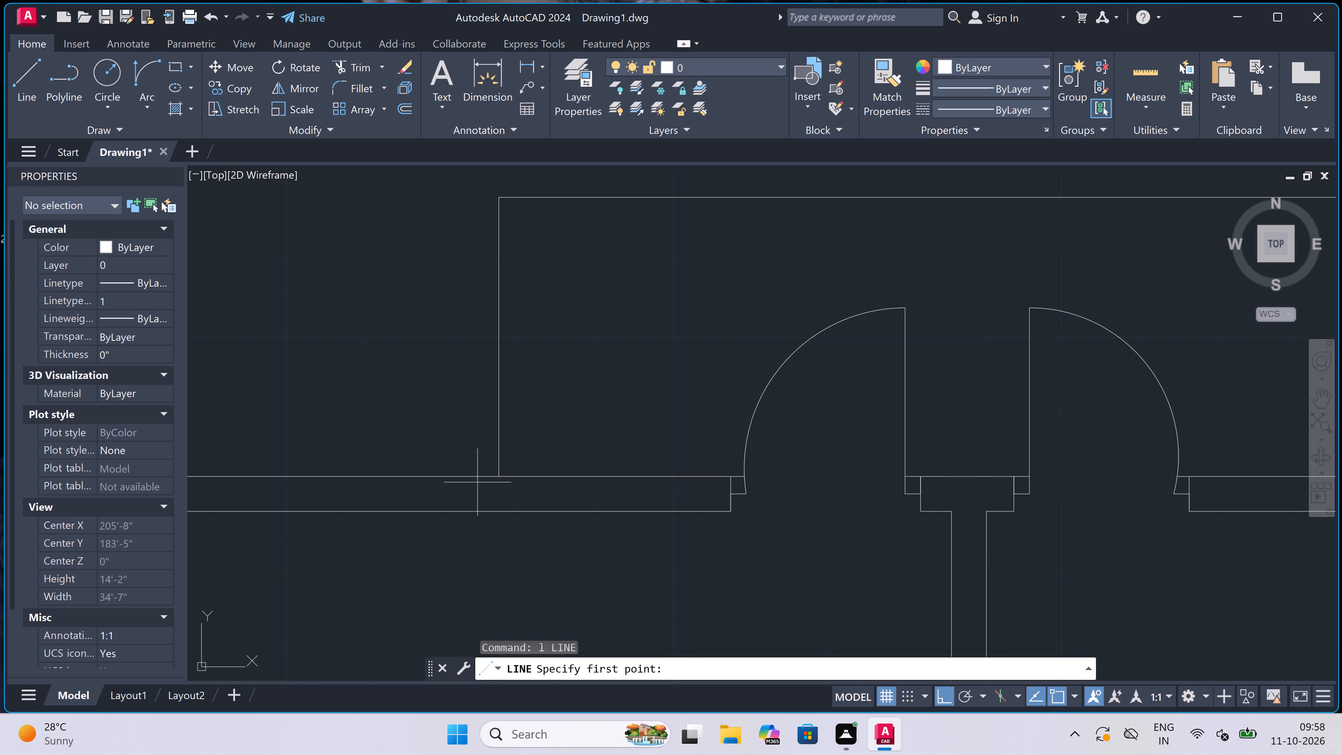
left_click(494, 475)
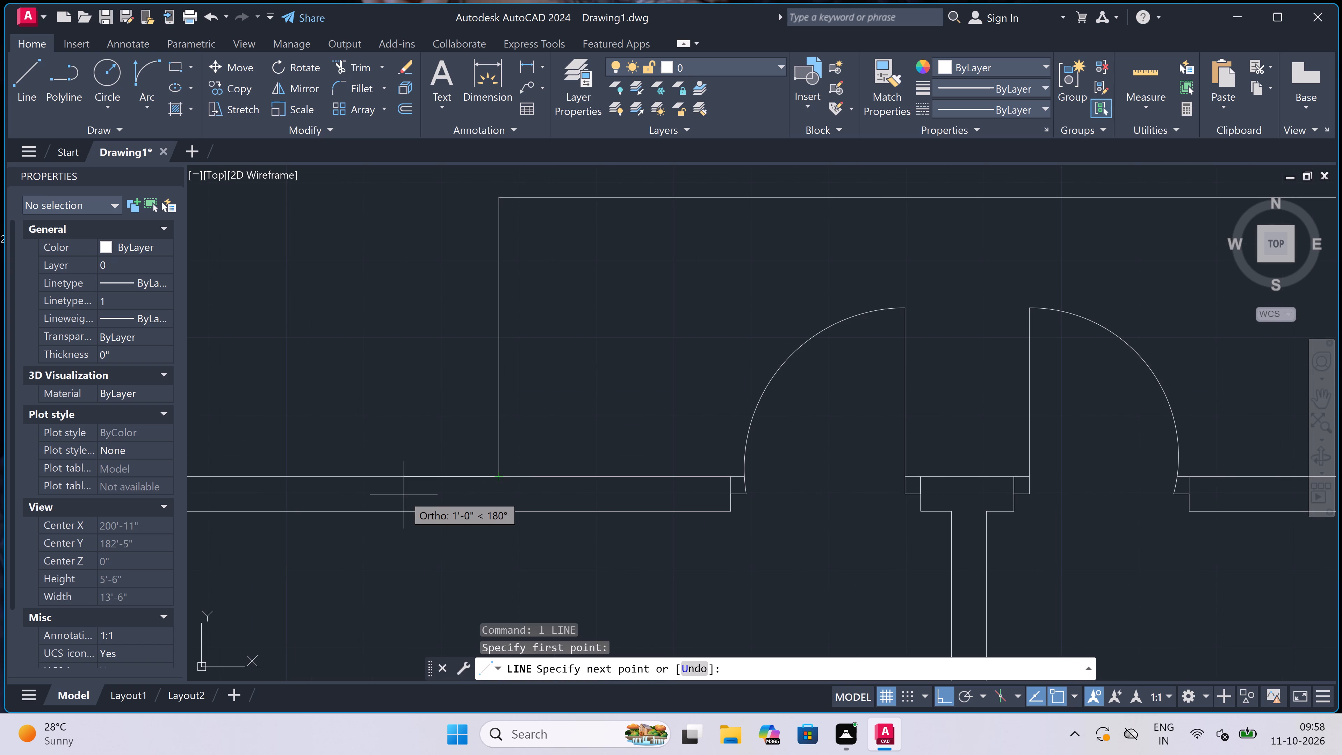
type("4.5\"")
key("space")
scroll(403, 496, "down", 3)
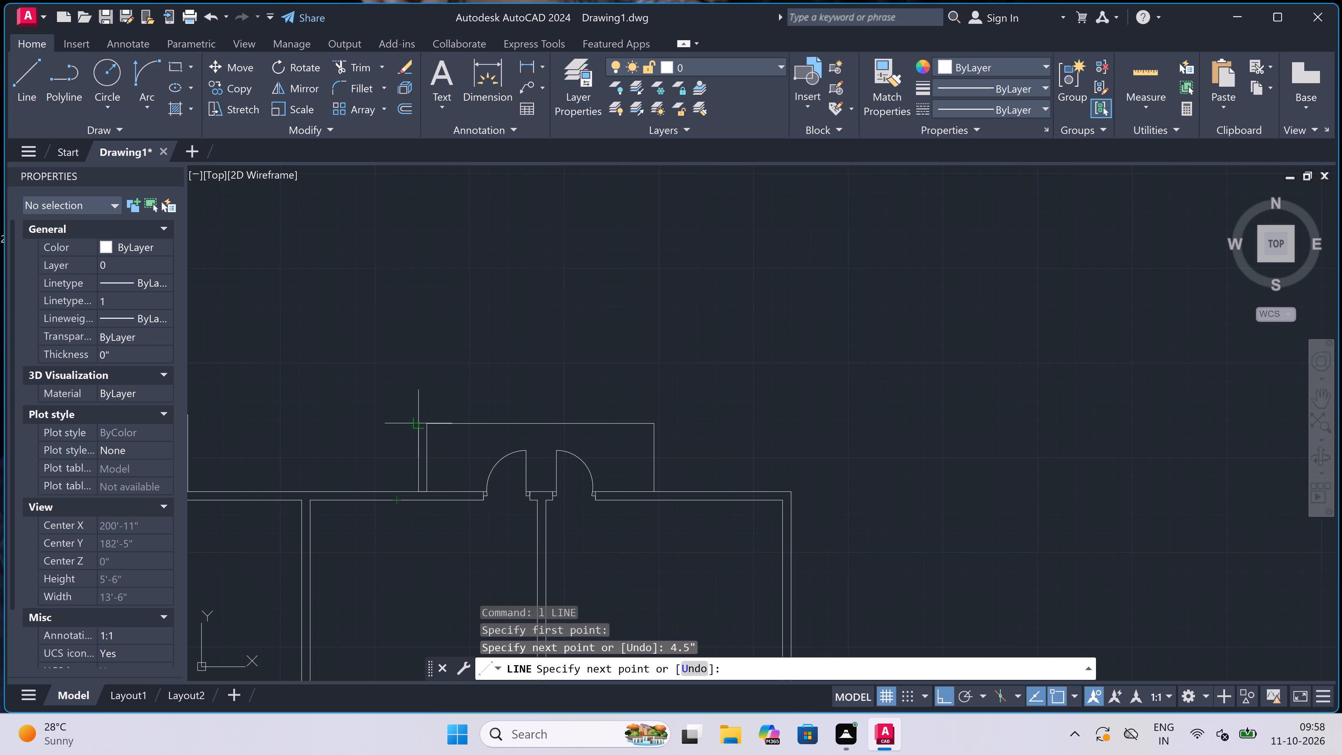
scroll(419, 424, "up", 4)
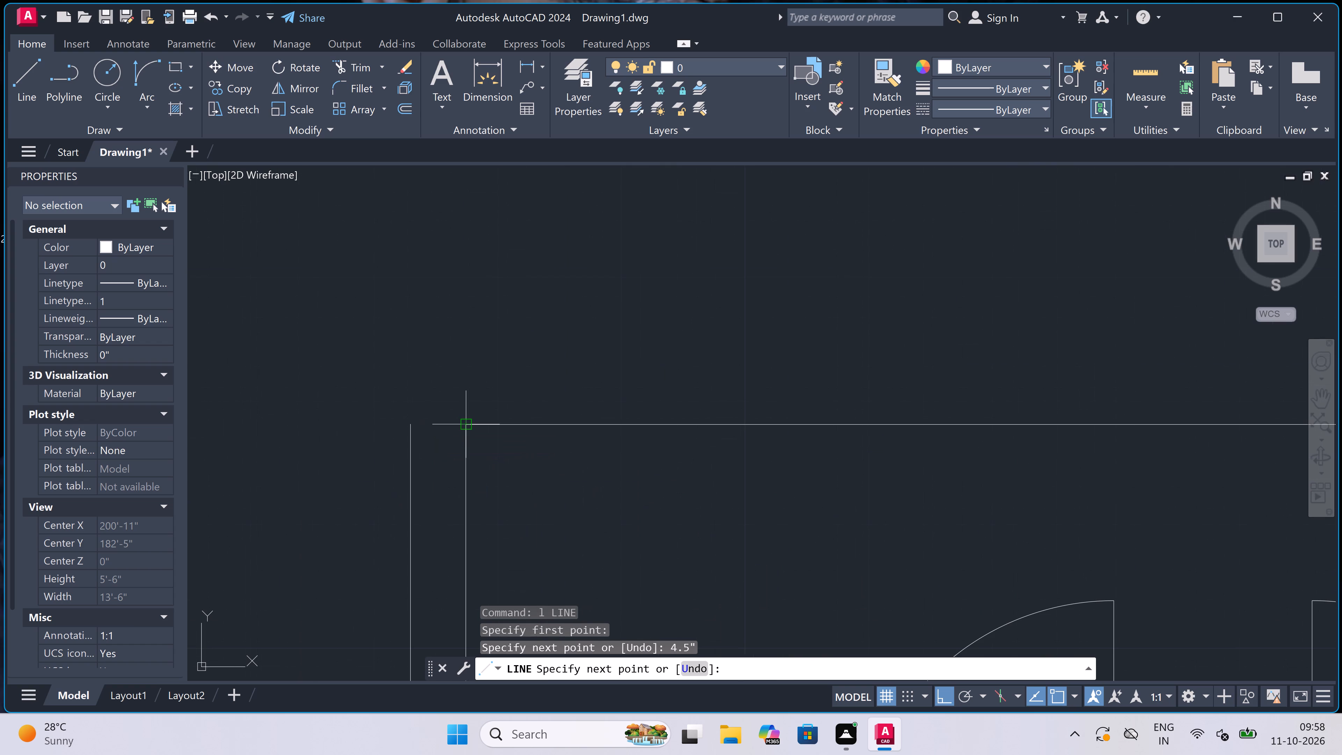
left_click(409, 426)
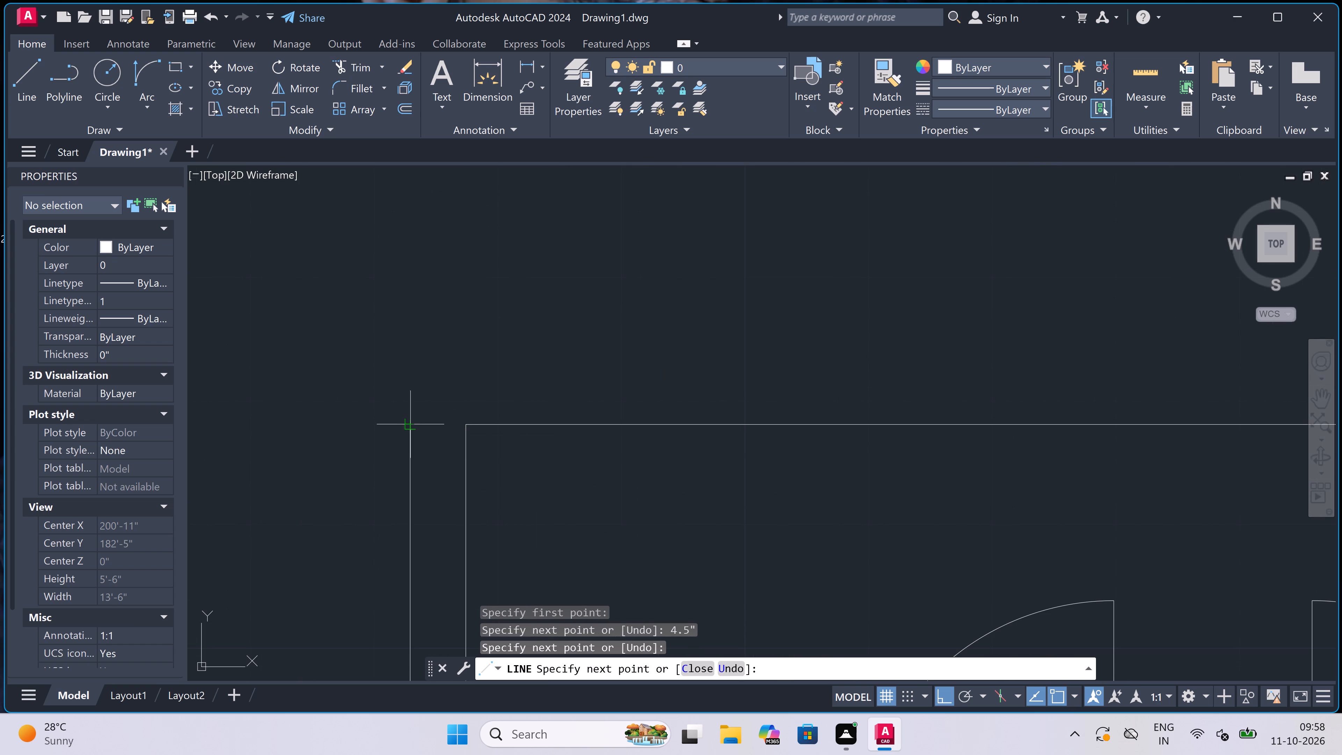
Continue the outer outline 4.5" upward and rightward above the enclosure, extending 4.5" past the inner outline's right corner.
key("4")
type(".5\"")
key("space")
scroll(411, 367, "down", 3)
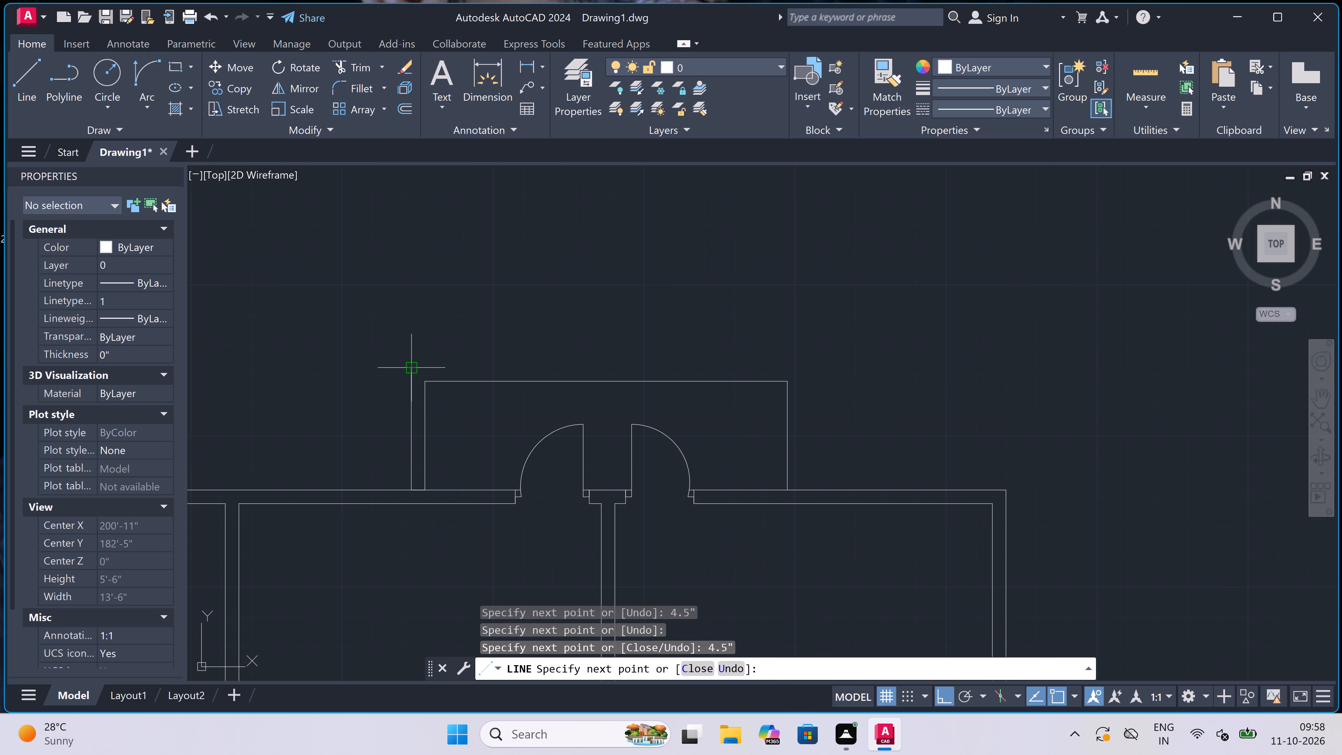
scroll(788, 364, "up", 4)
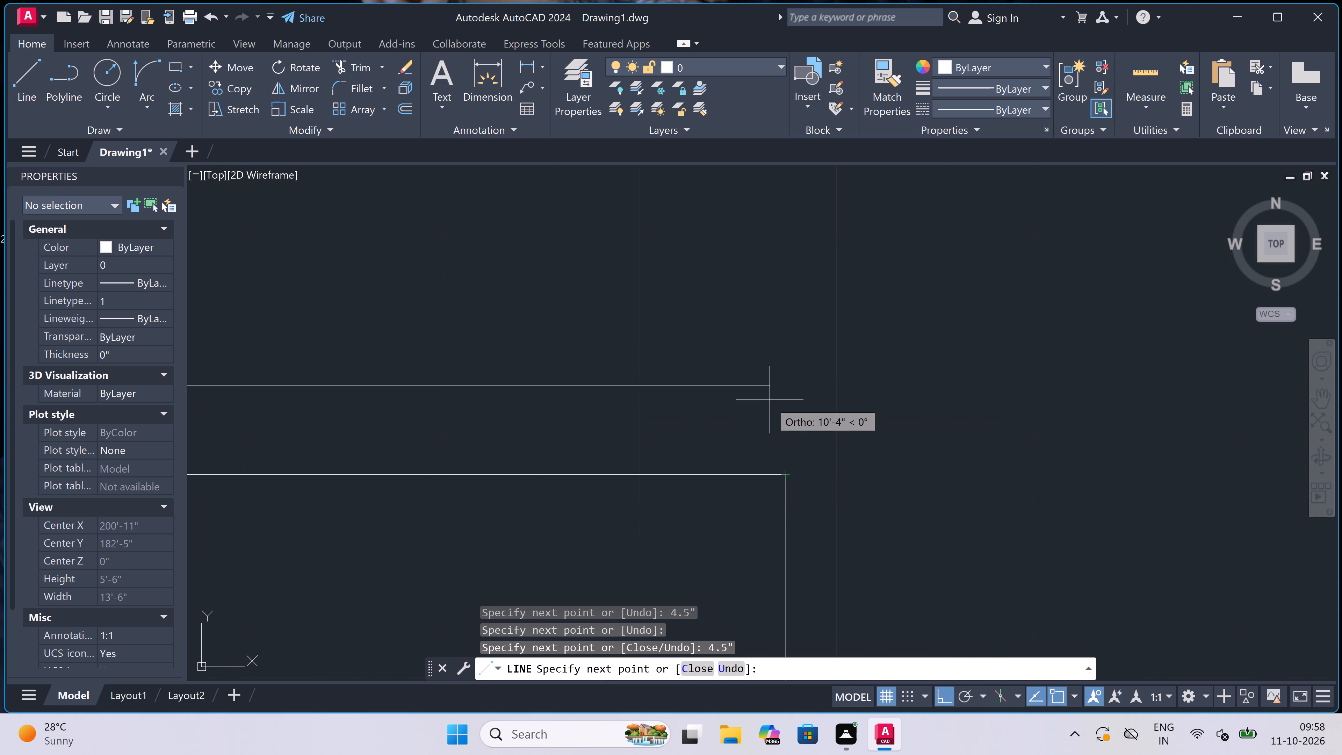
left_click(784, 388)
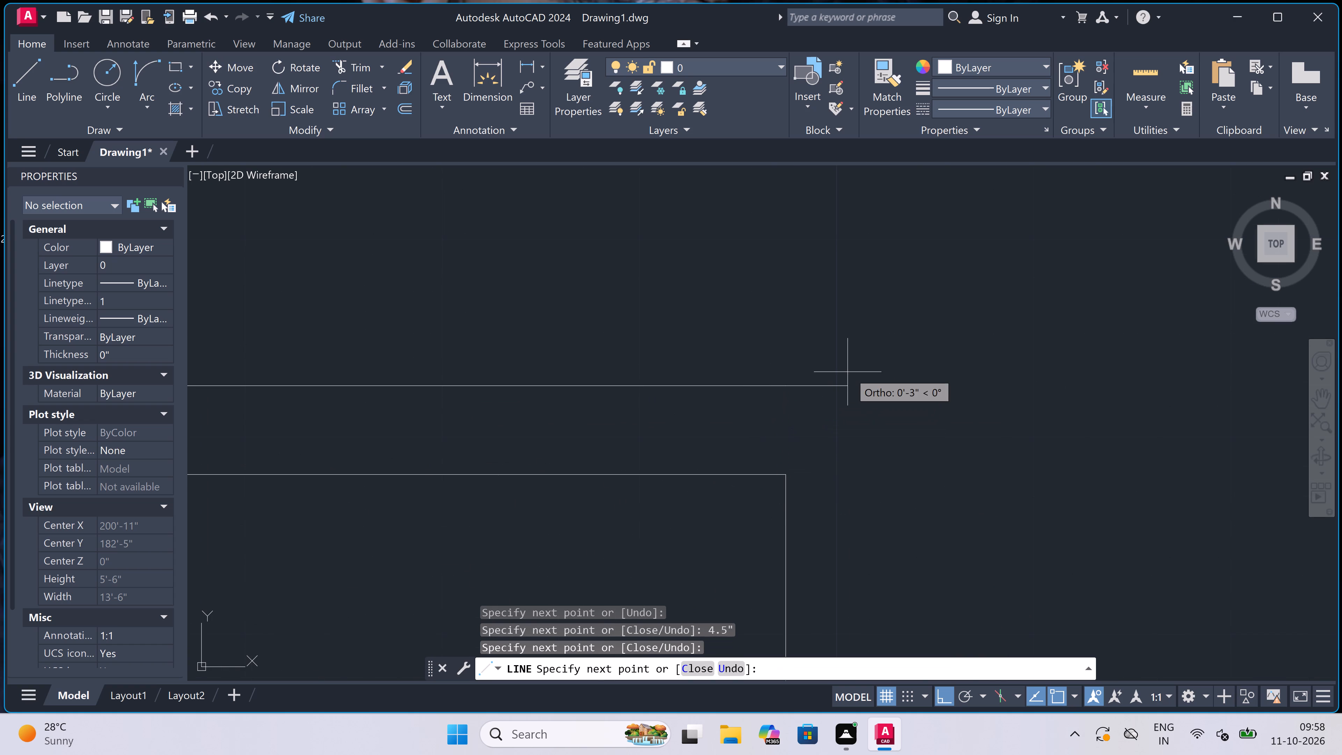
key("4")
type(".5")
type("\"")
key("space")
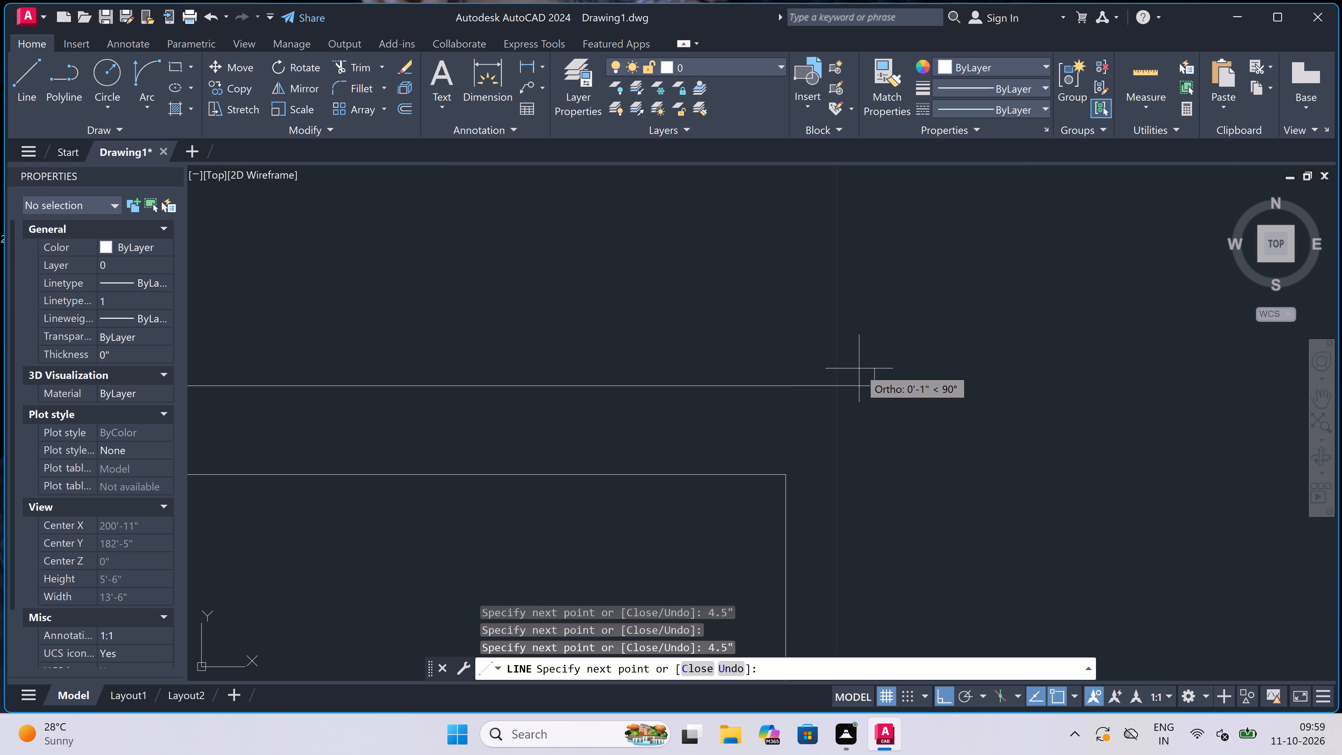
Finish the outer outline with a line down to the top wall's outer face, completing the enclosure's right wall.
scroll(859, 368, "down", 6)
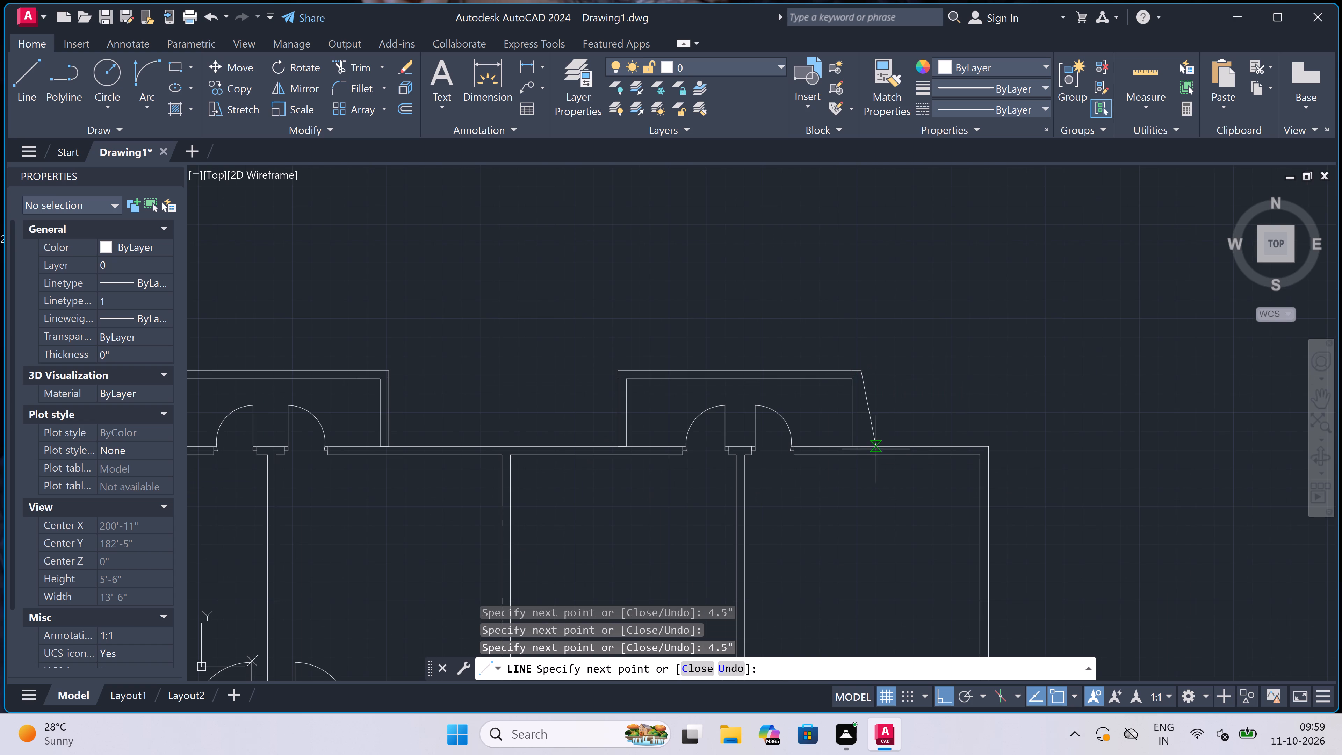
scroll(870, 451, "up", 3)
left_click(830, 431)
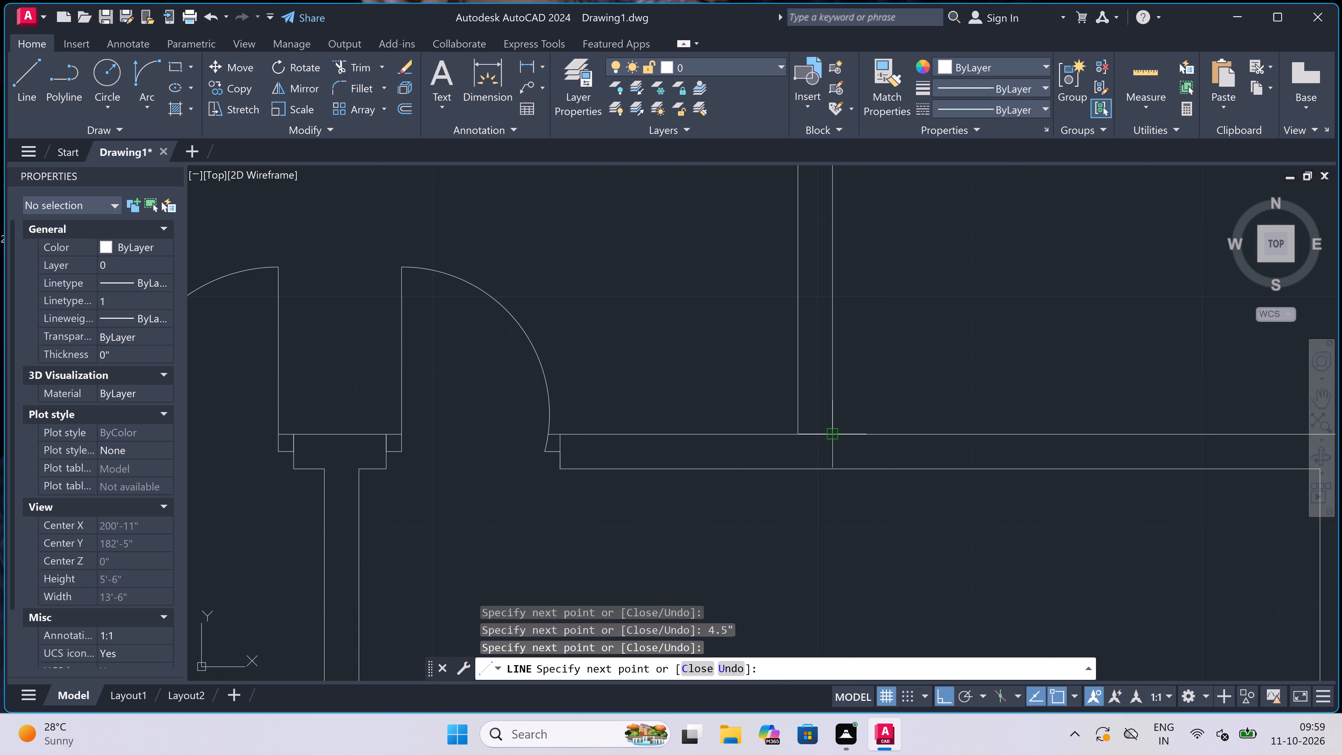
key("Escape")
Draw a short line across the thickness of the upper-left room's left wall, from outer to inner face, as the window's upper end.
scroll(555, 437, "down", 5)
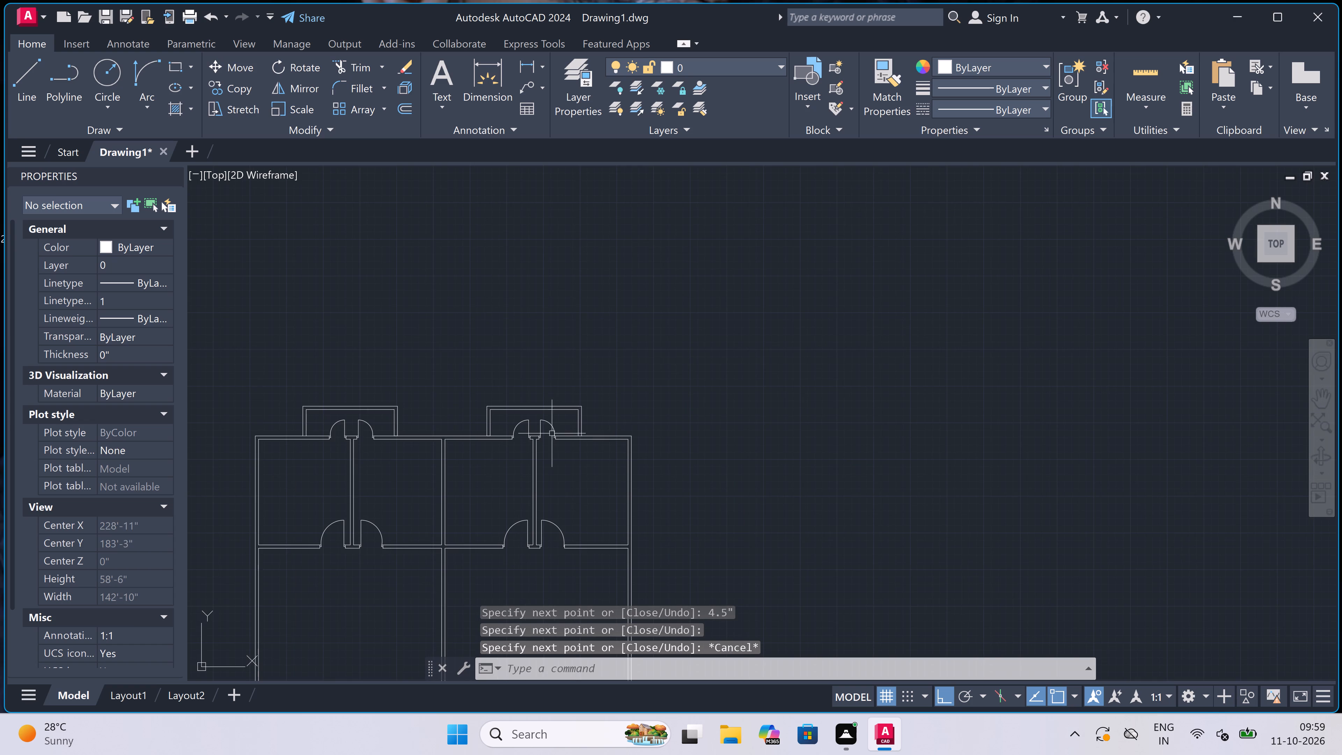
scroll(542, 419, "down", 2)
scroll(468, 445, "up", 2)
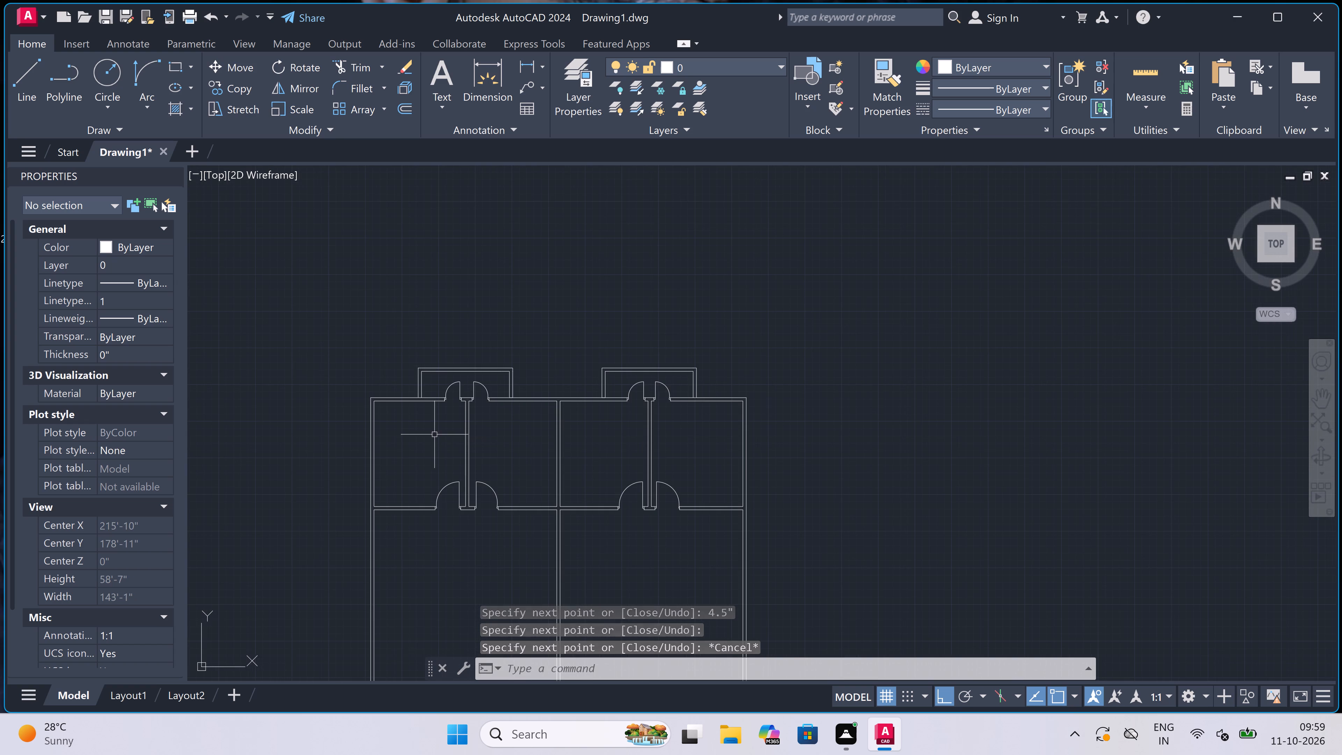
key("space")
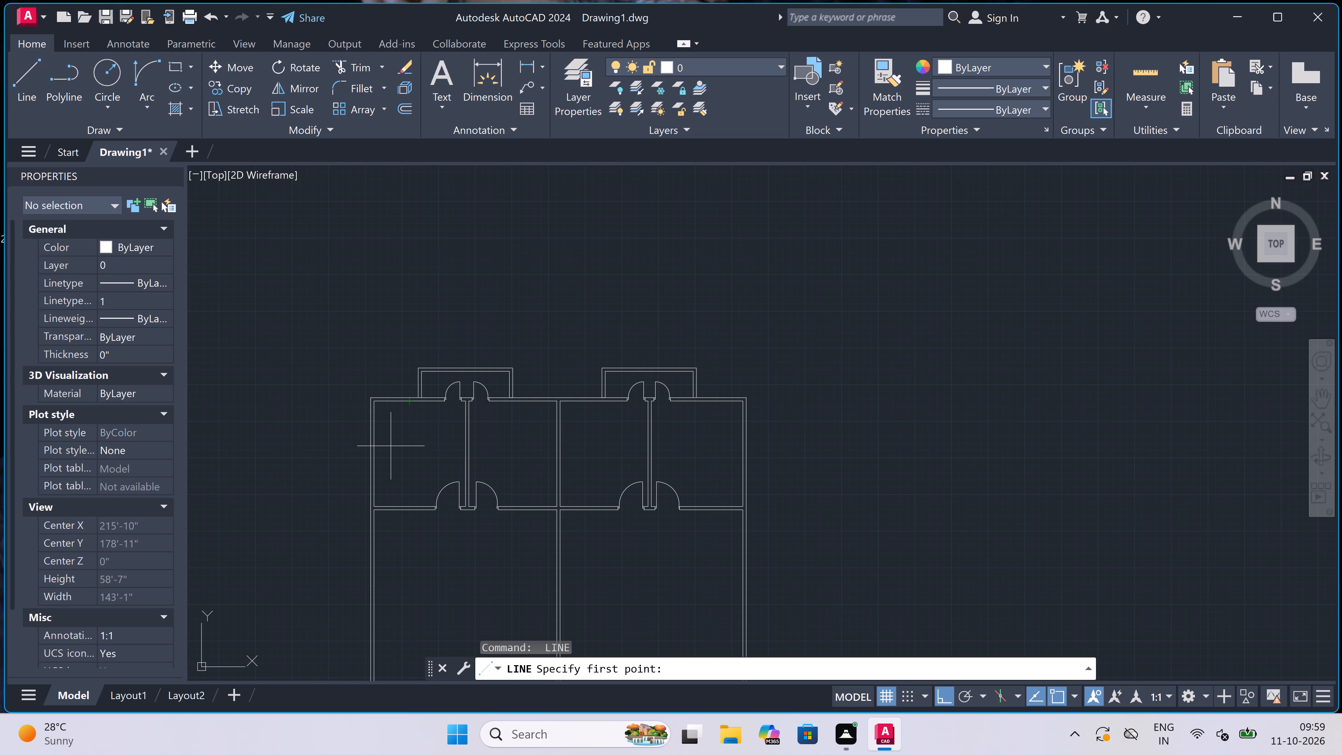
scroll(391, 447, "up", 1)
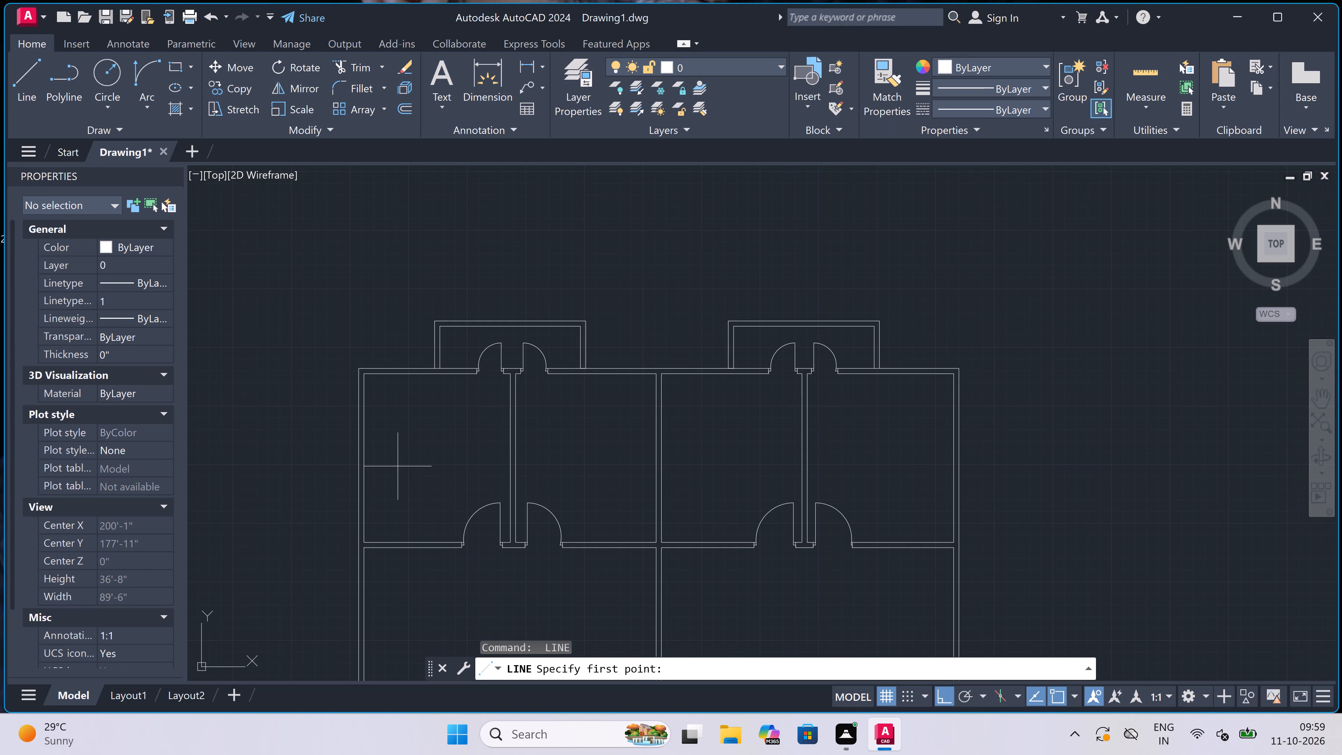
scroll(389, 467, "down", 1)
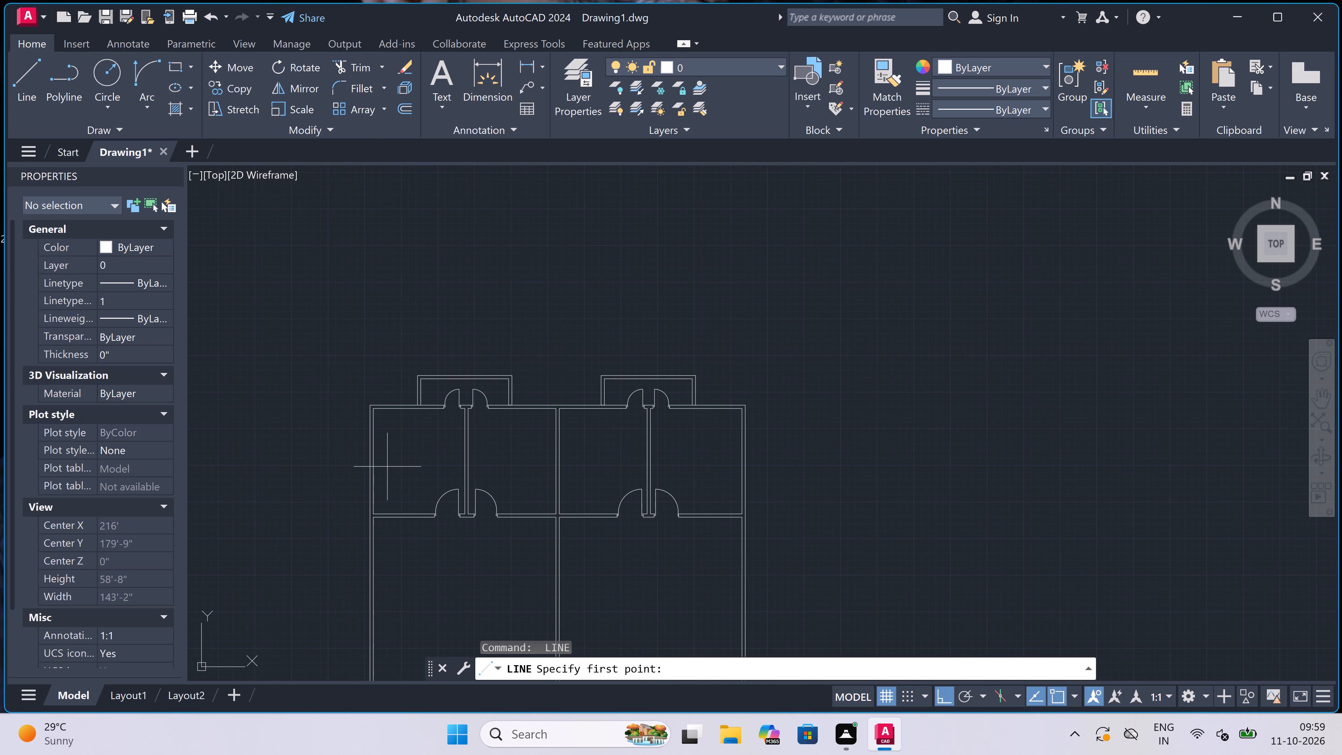
scroll(361, 434, "up", 4)
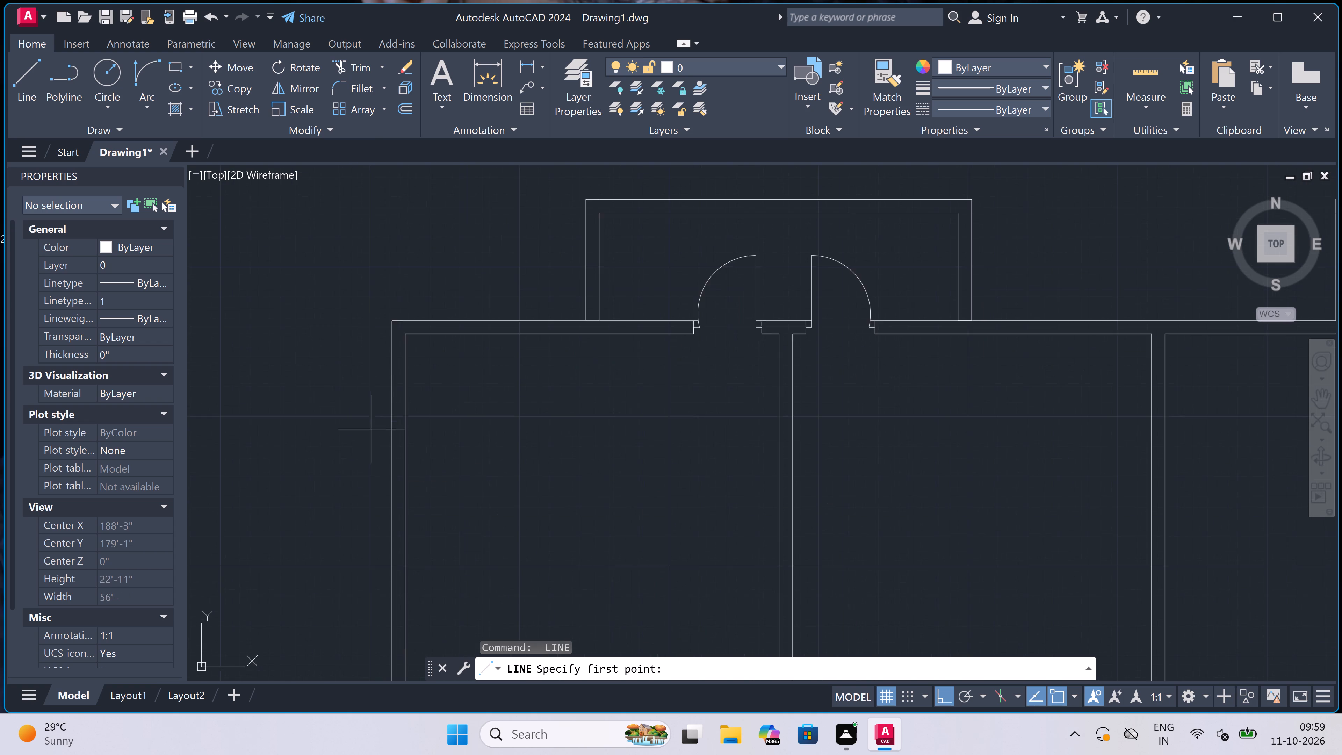
scroll(405, 463, "down", 2)
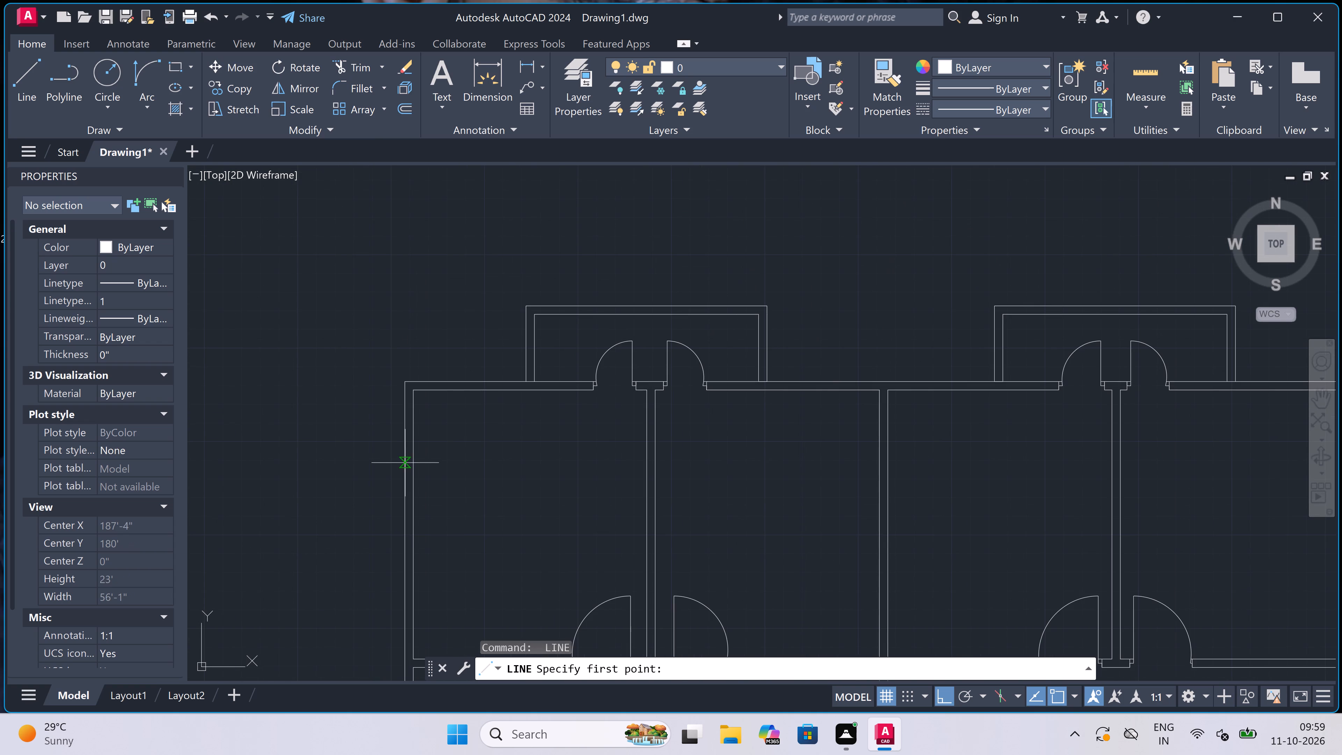
scroll(405, 463, "down", 1)
scroll(405, 463, "up", 1)
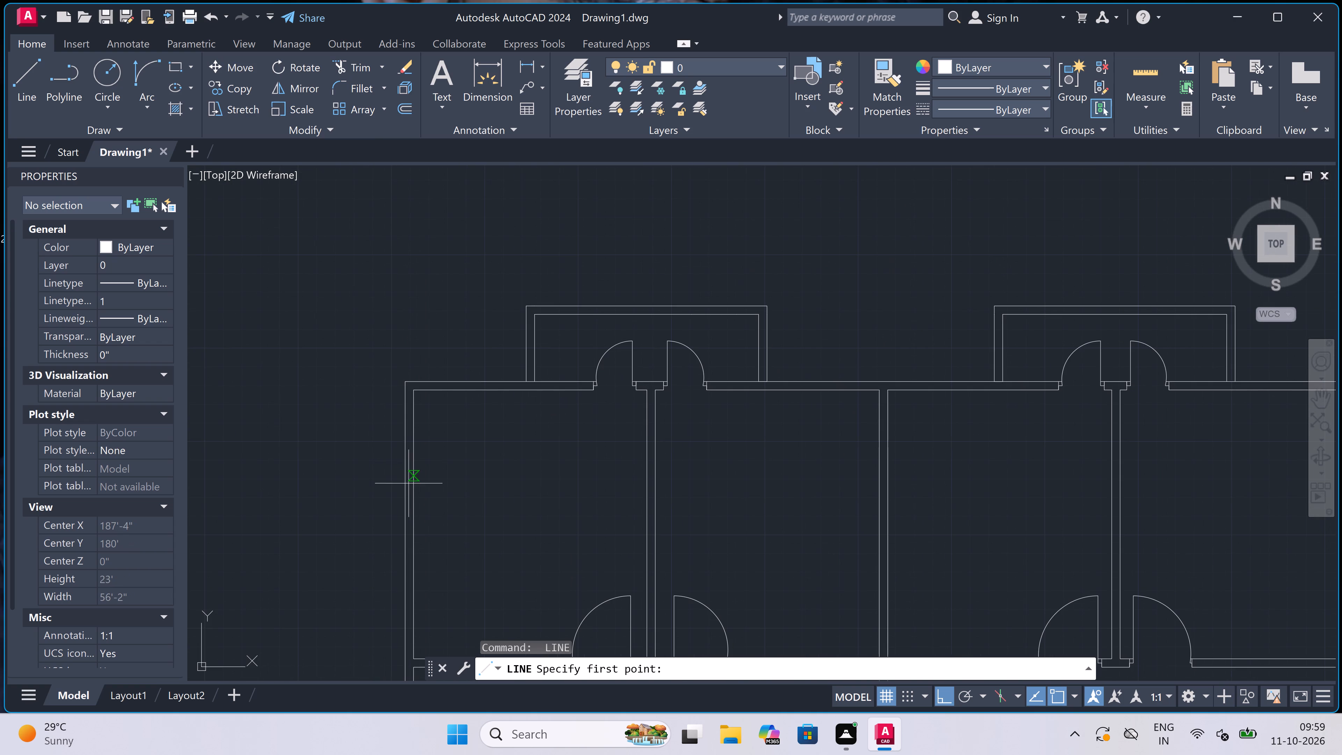
left_click(405, 491)
left_click(412, 491)
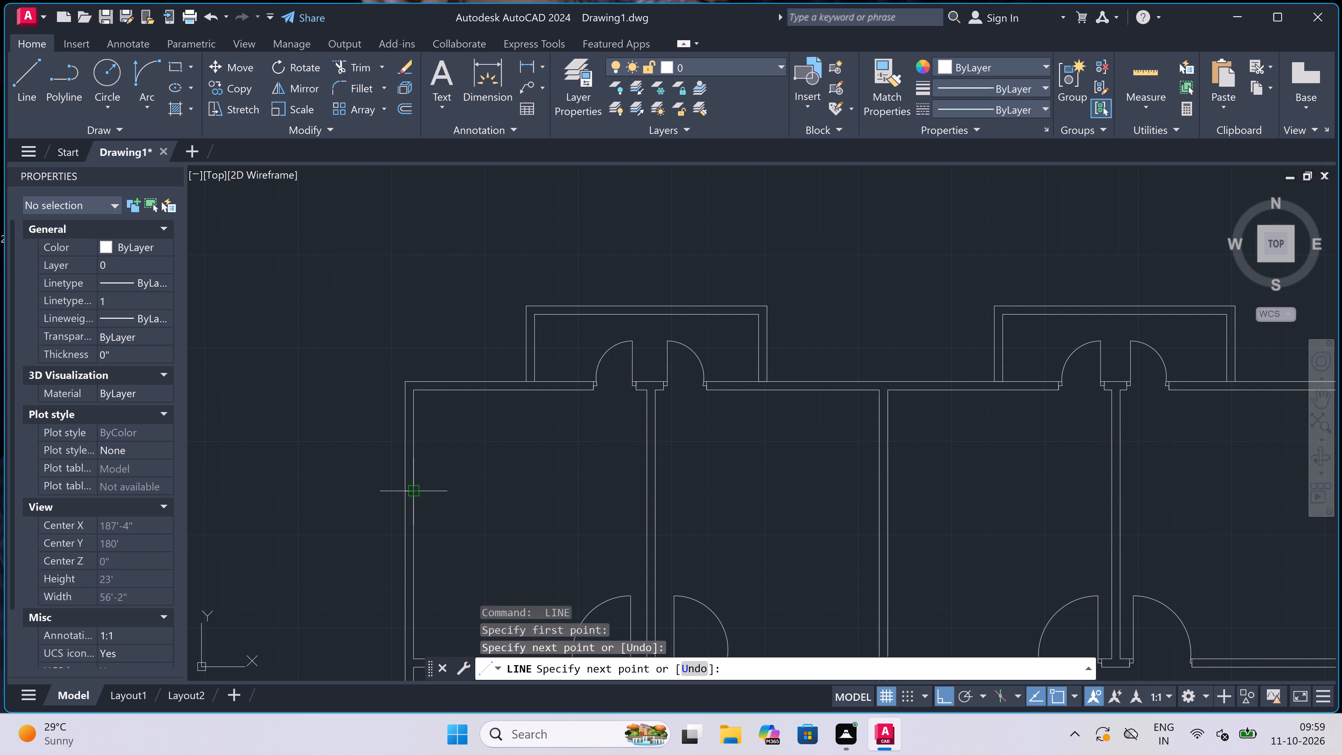
Continue from the midpoint of that short cross line with a 5' line downward along the middle of the wall.
scroll(413, 491, "up", 3)
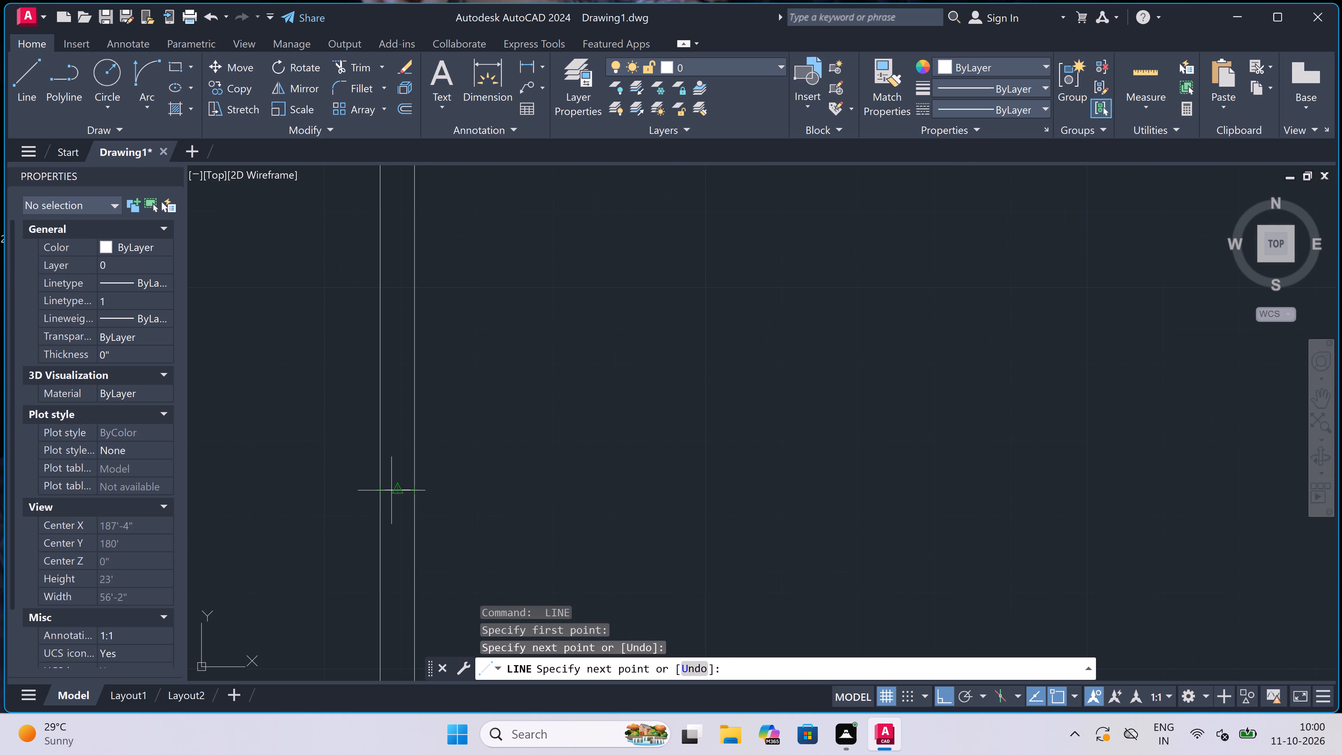
left_click(396, 490)
scroll(395, 490, "down", 4)
scroll(385, 551, "up", 4)
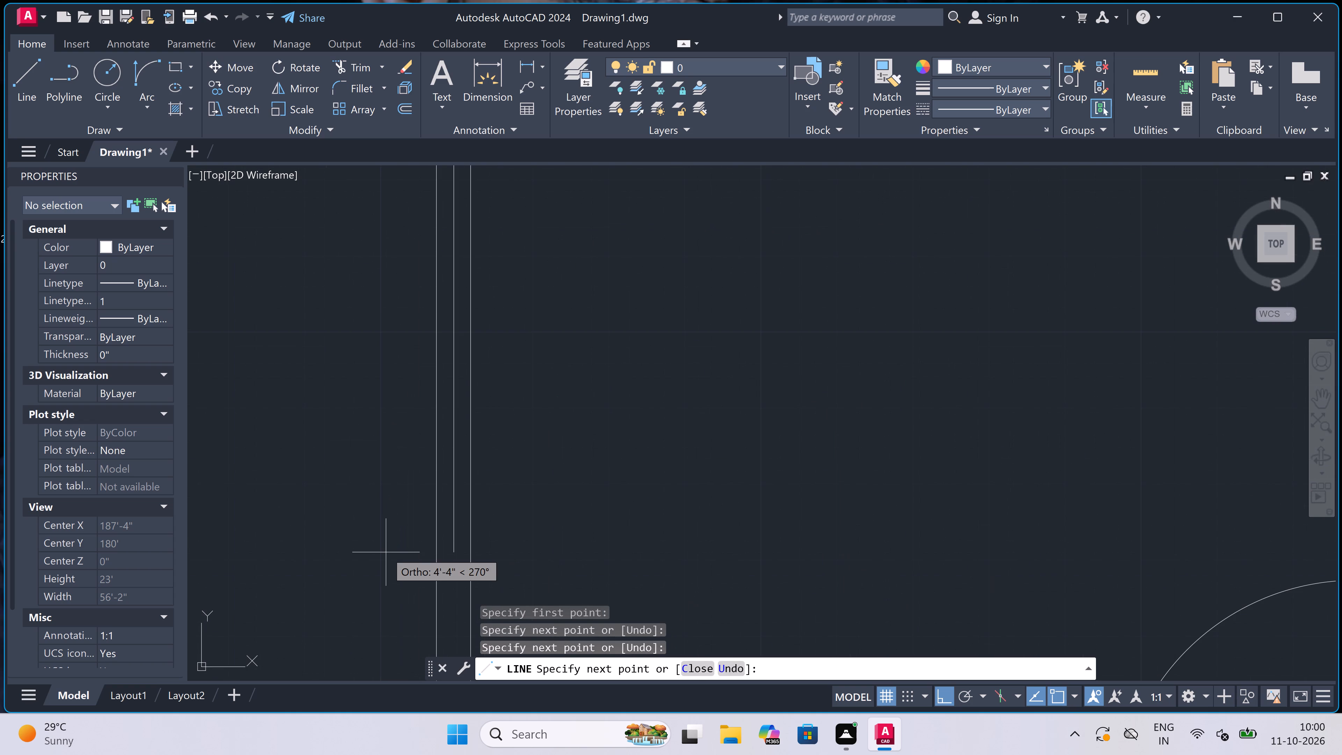
type("5'")
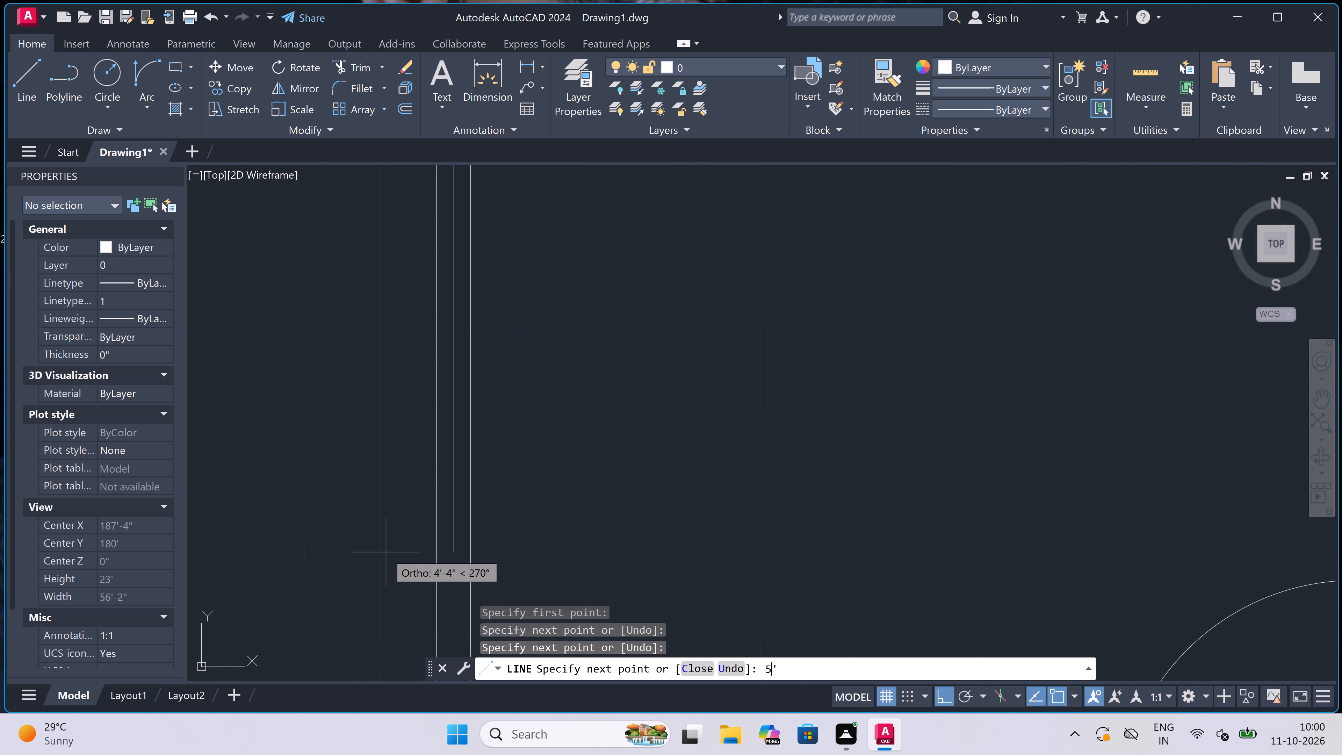
key("space")
Close the window's lower end with a line across the left wall's thickness, touching both wall faces.
scroll(386, 552, "down", 3)
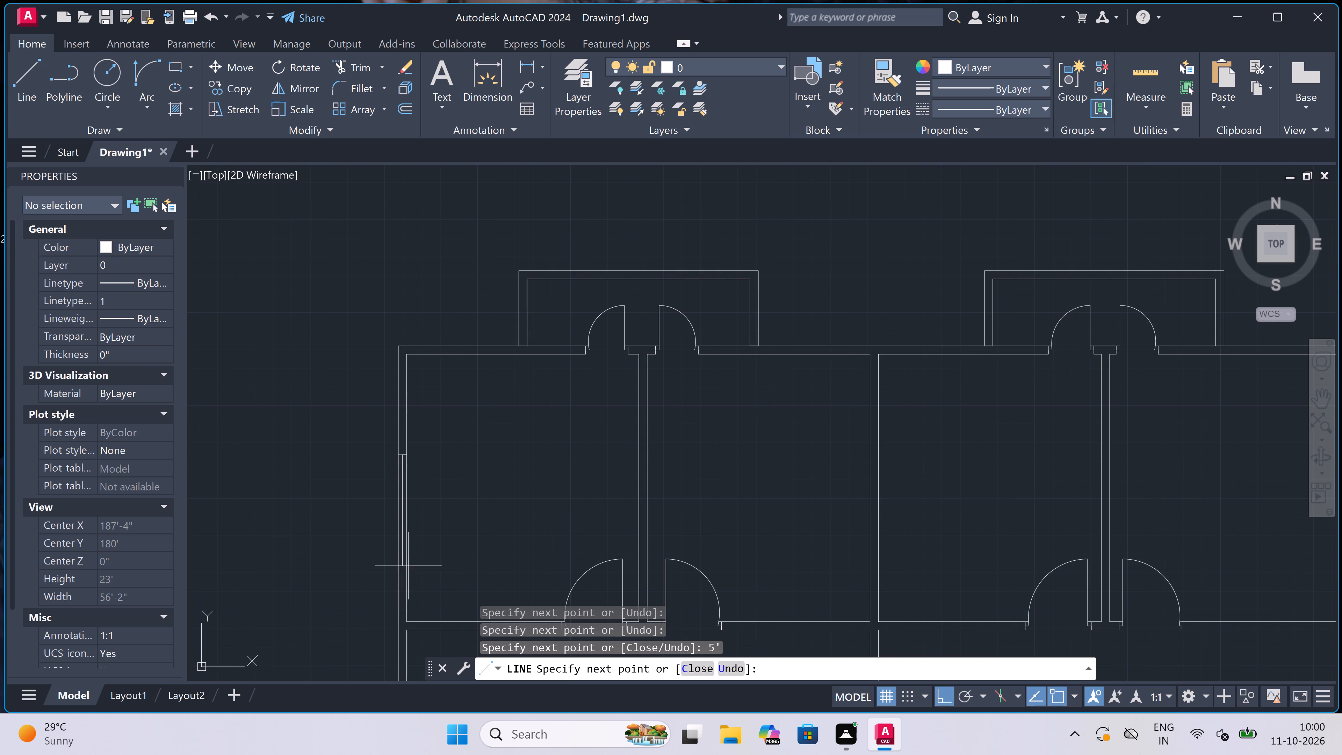
scroll(402, 564, "up", 2)
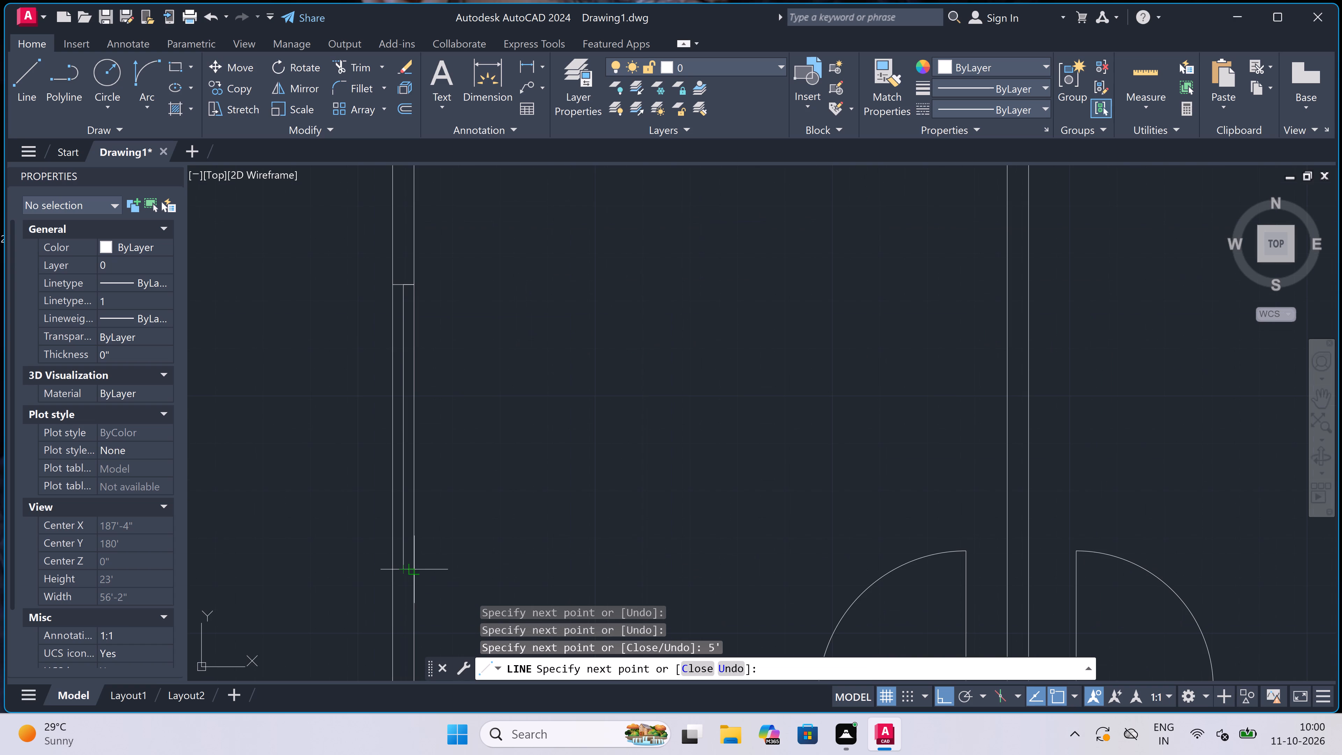
left_click(411, 573)
left_click(396, 569)
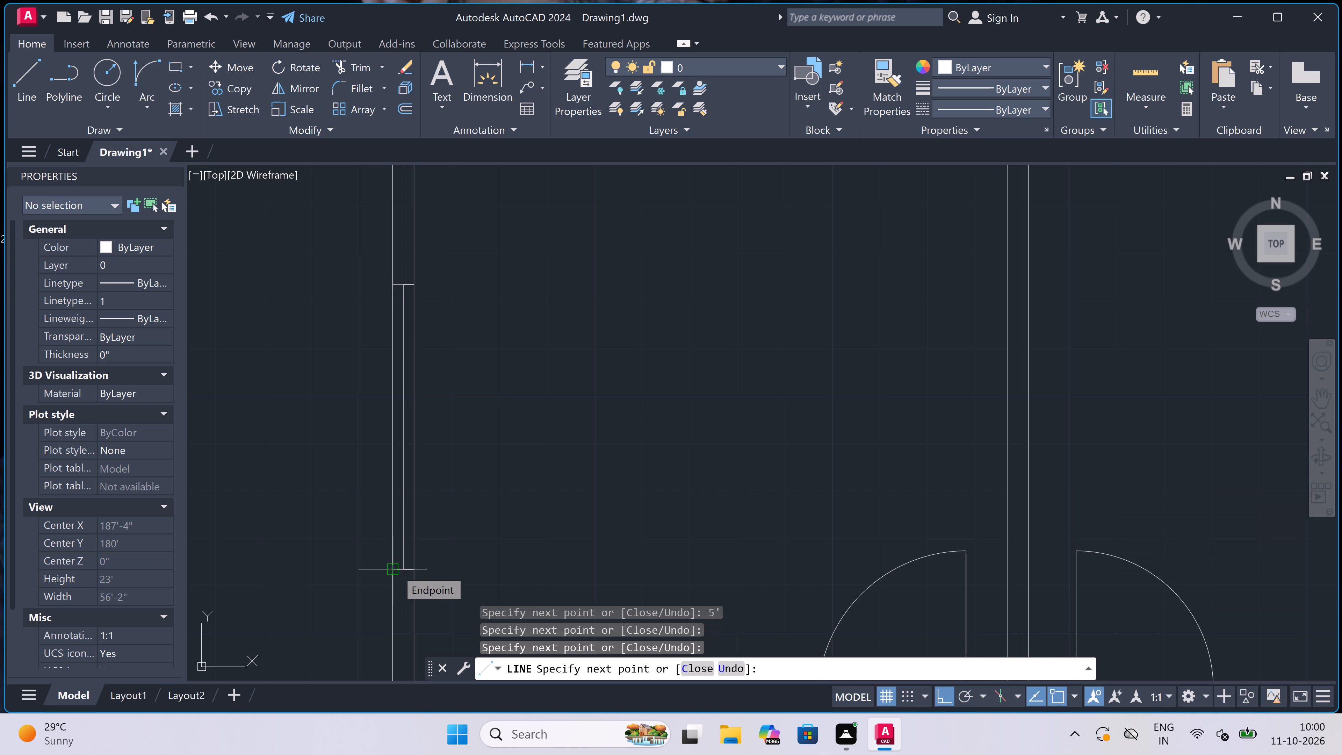
key("Escape")
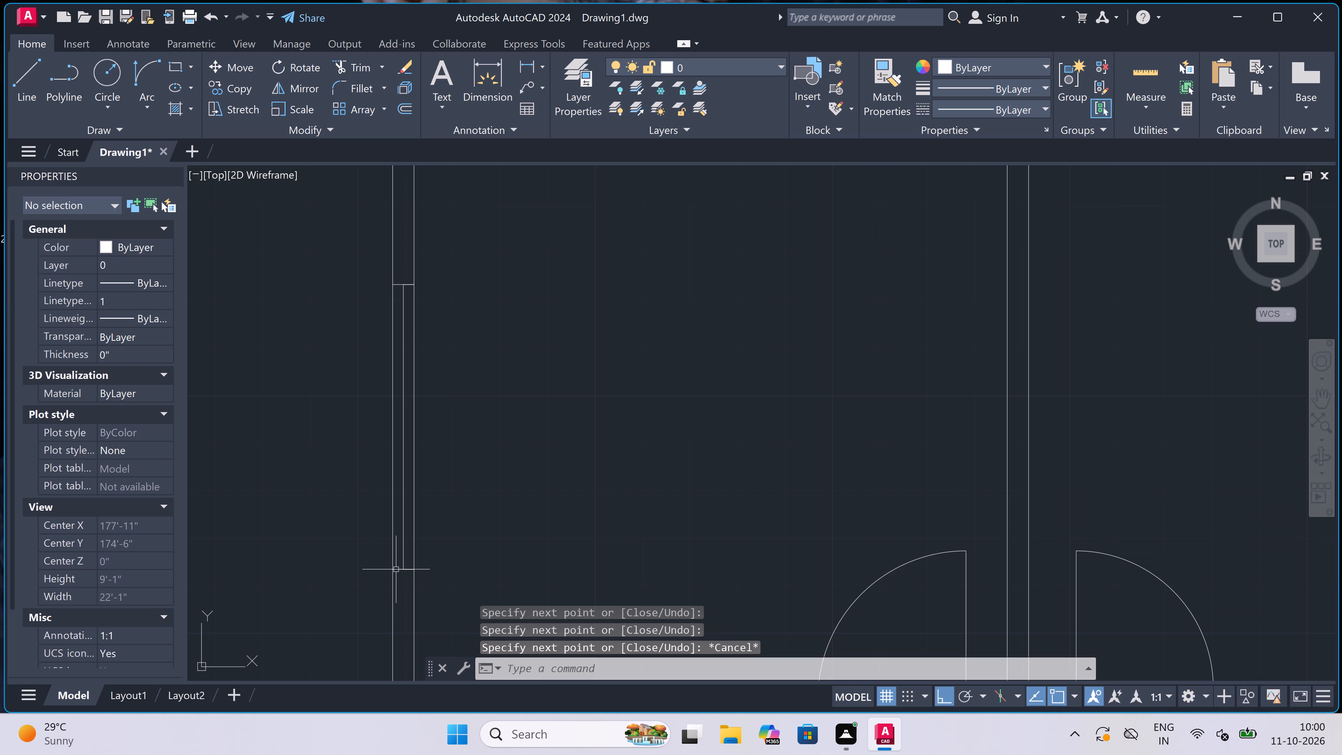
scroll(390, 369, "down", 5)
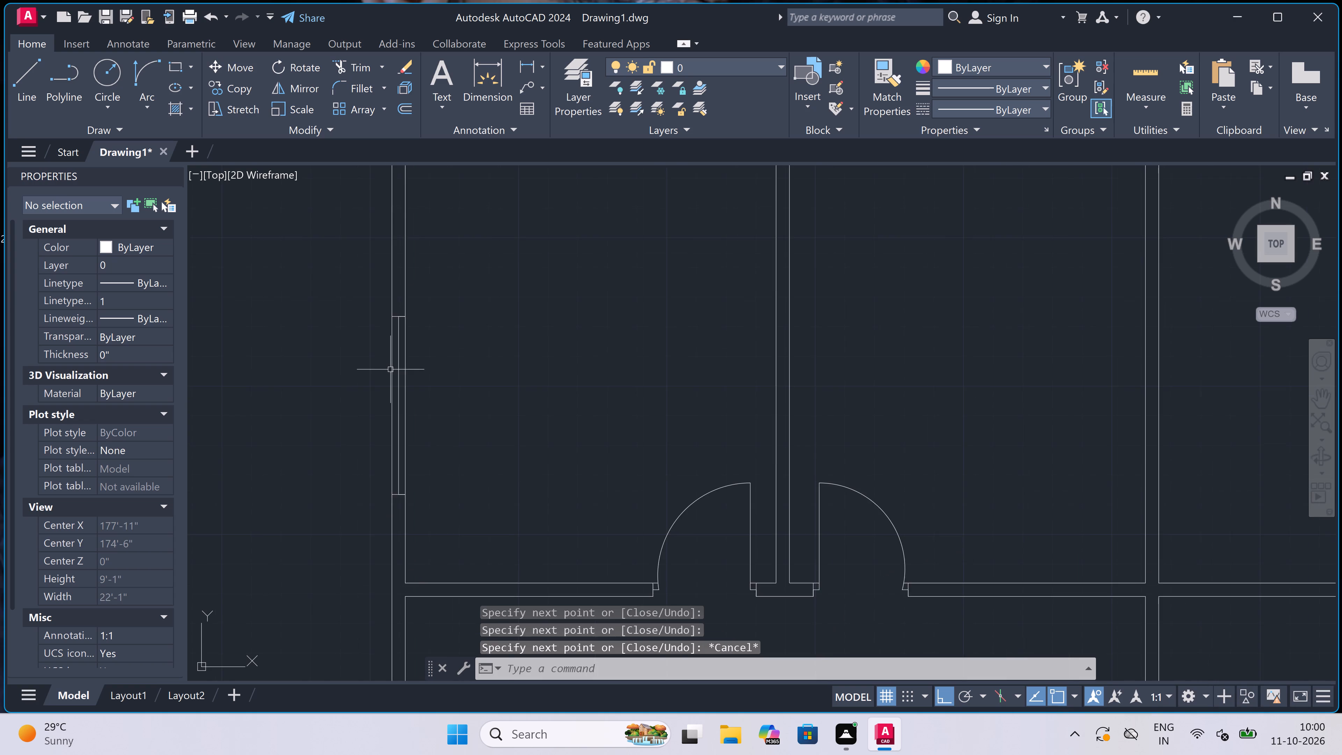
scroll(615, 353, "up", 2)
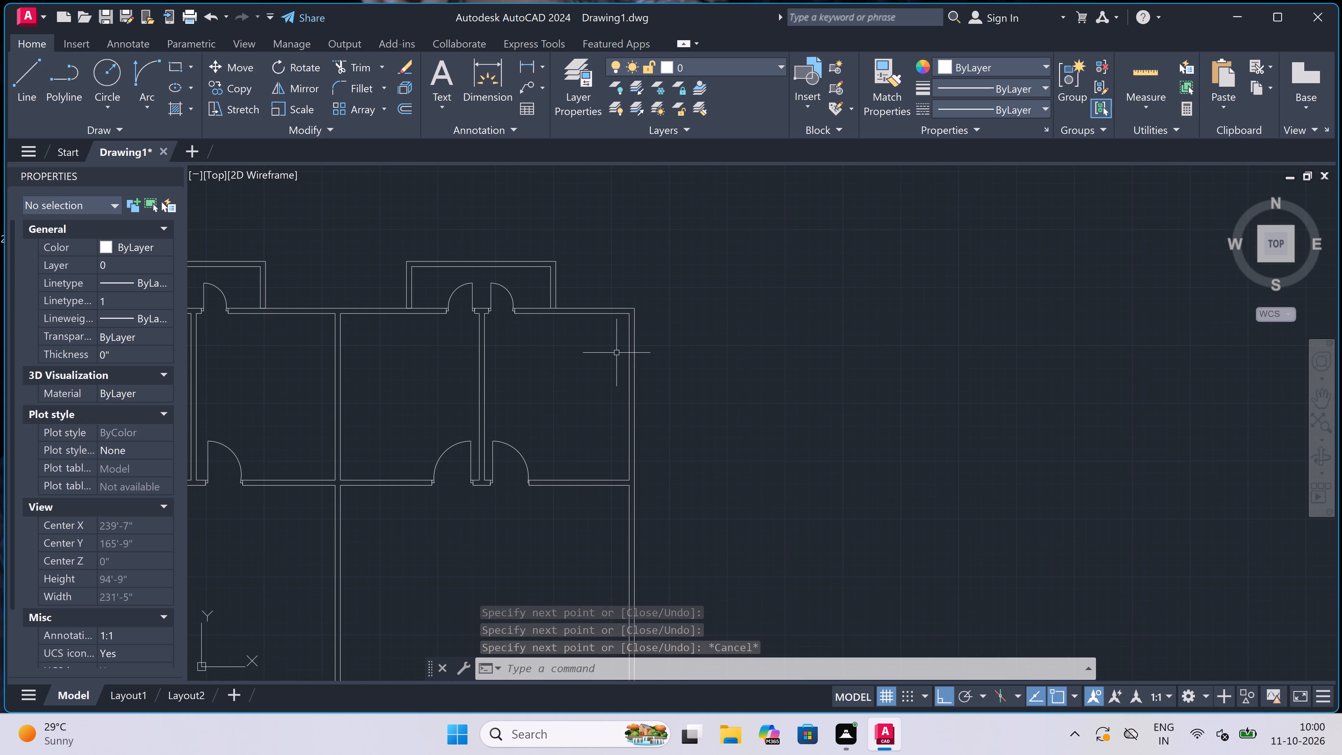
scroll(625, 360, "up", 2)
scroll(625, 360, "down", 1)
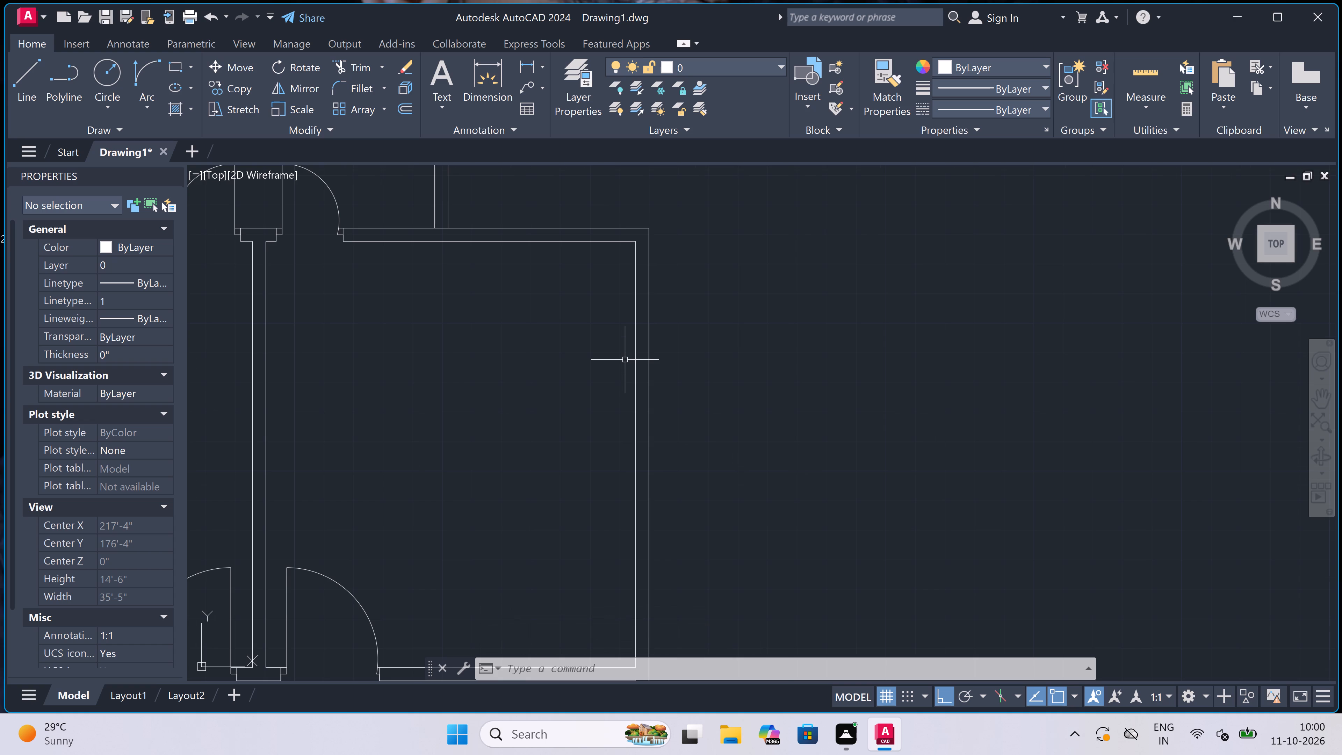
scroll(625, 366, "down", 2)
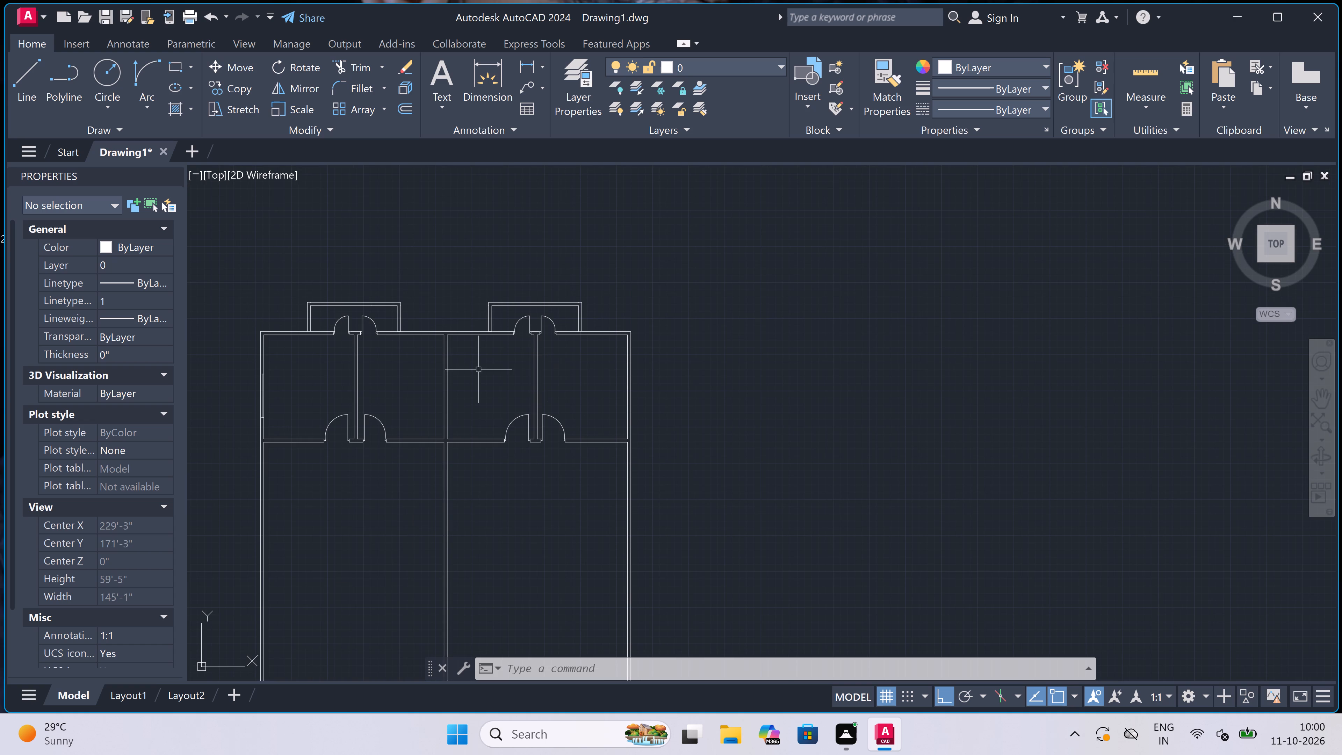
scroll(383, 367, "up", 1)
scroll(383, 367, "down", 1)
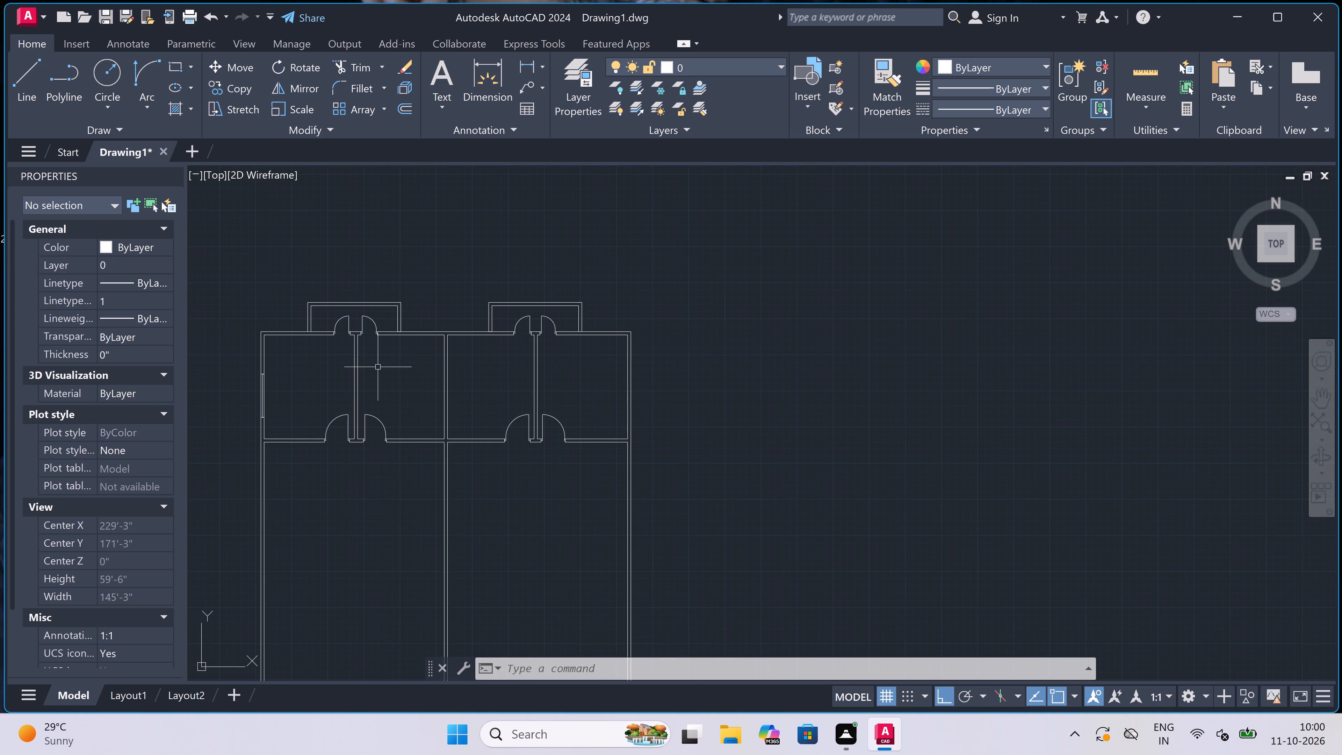
Draw a short line across the upper-right room's right wall, level with the left window's lower end, as the window's lower end.
scroll(341, 366, "up", 2)
key("space")
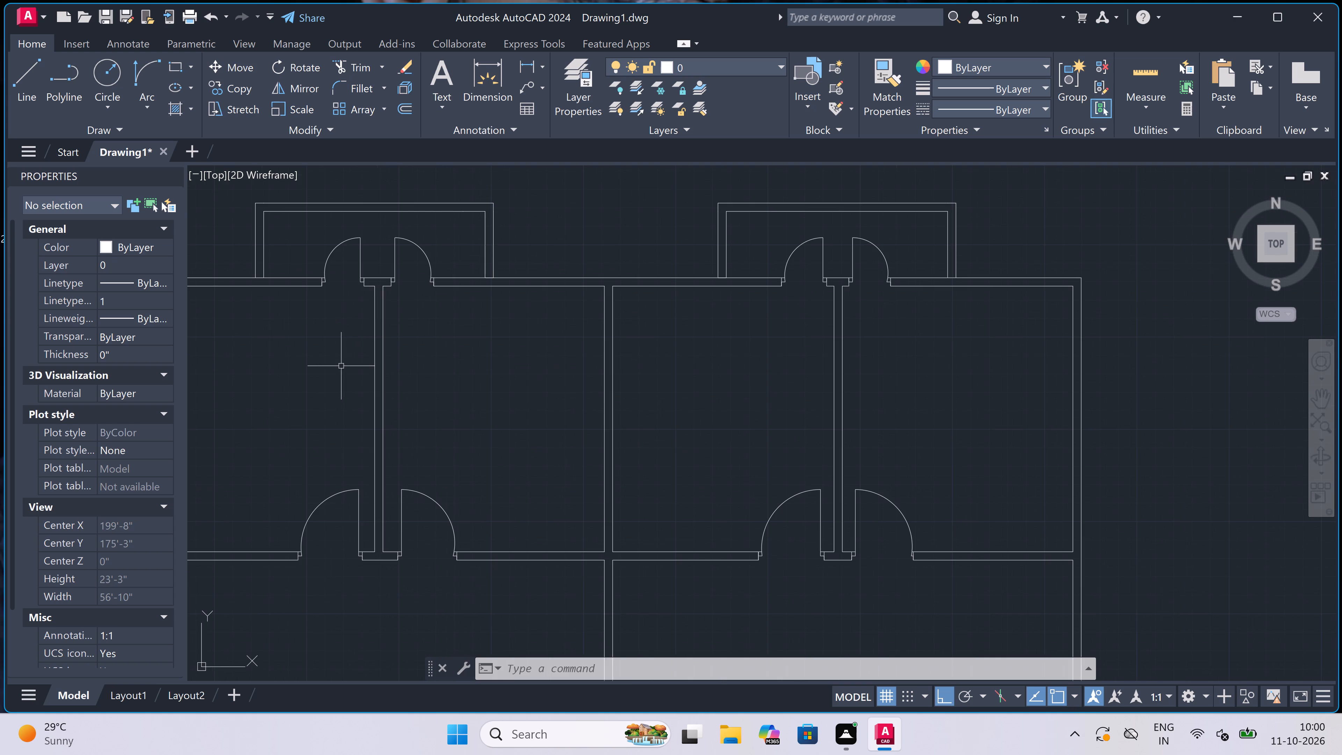
scroll(346, 365, "down", 1)
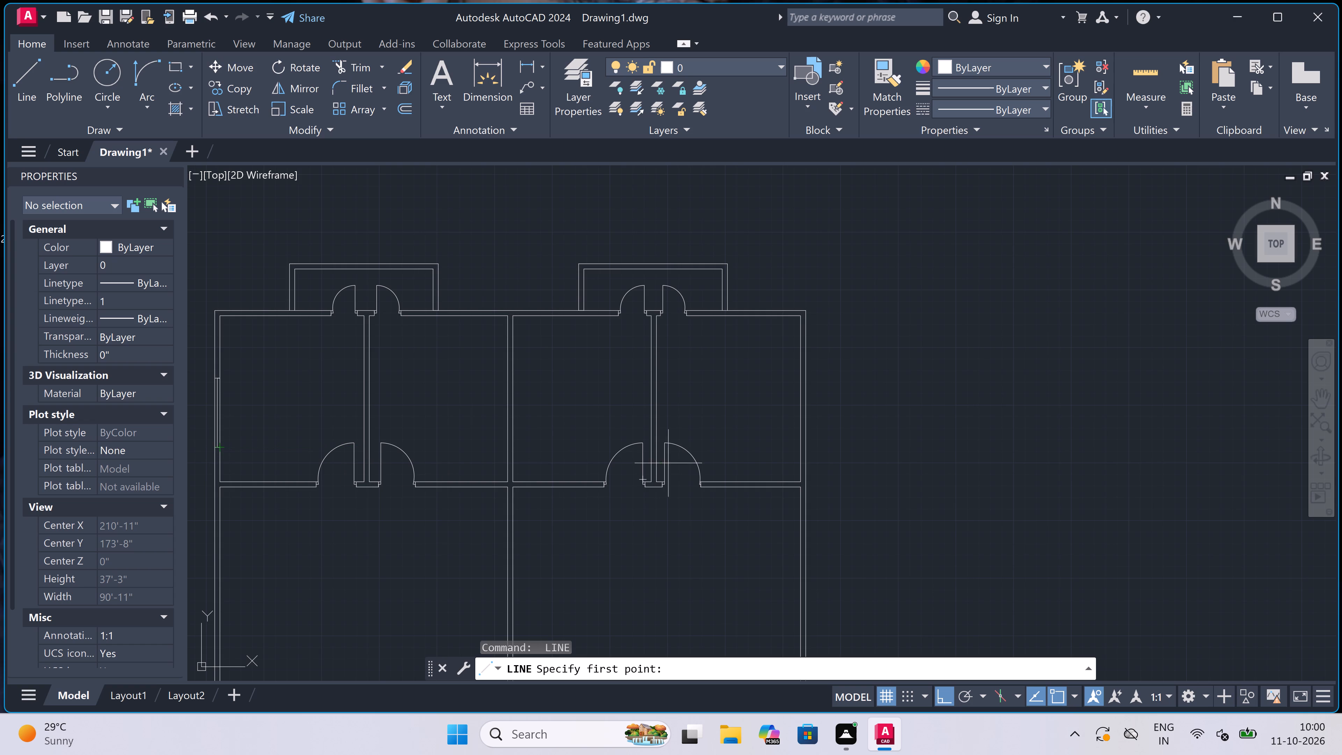
left_click(800, 445)
scroll(797, 440, "up", 3)
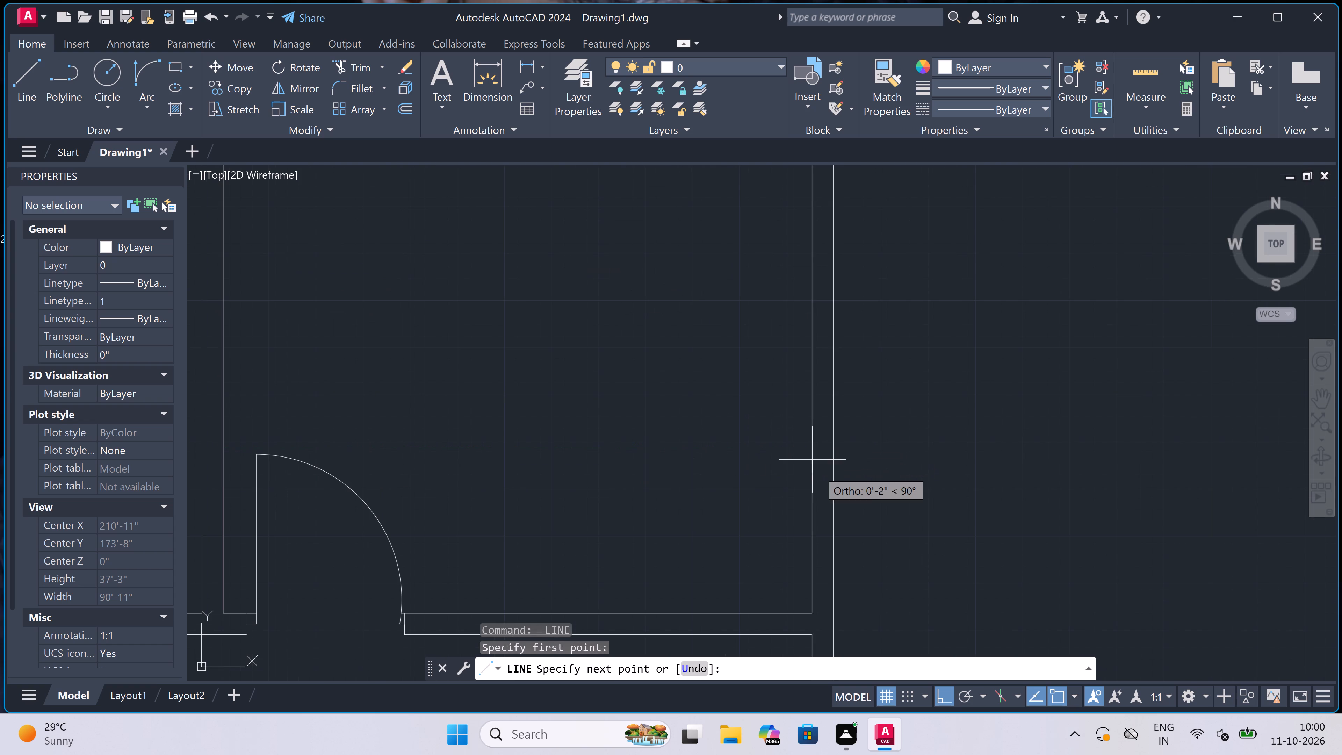
left_click(833, 470)
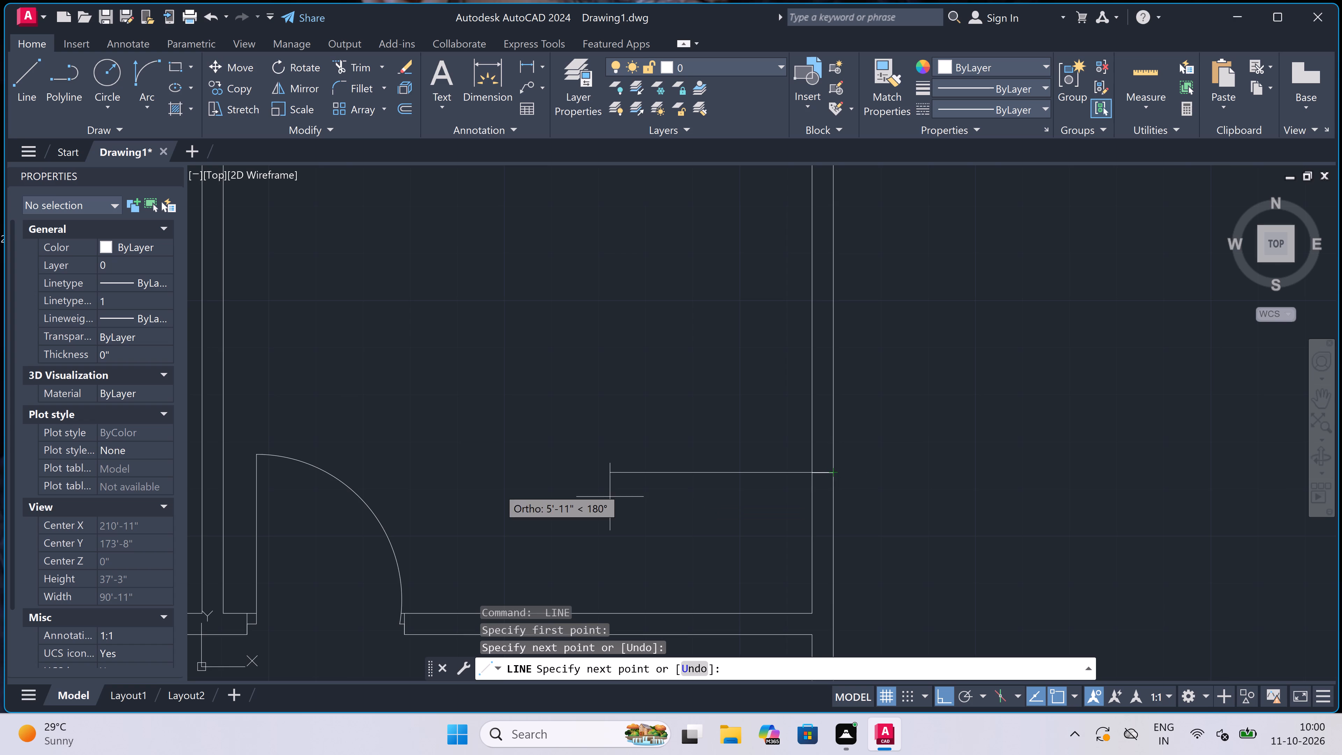
Continue from the midpoint of that short cross line with a 5' line upward along the middle of the right wall.
scroll(476, 480, "down", 3)
scroll(553, 469, "up", 3)
scroll(597, 476, "up", 2)
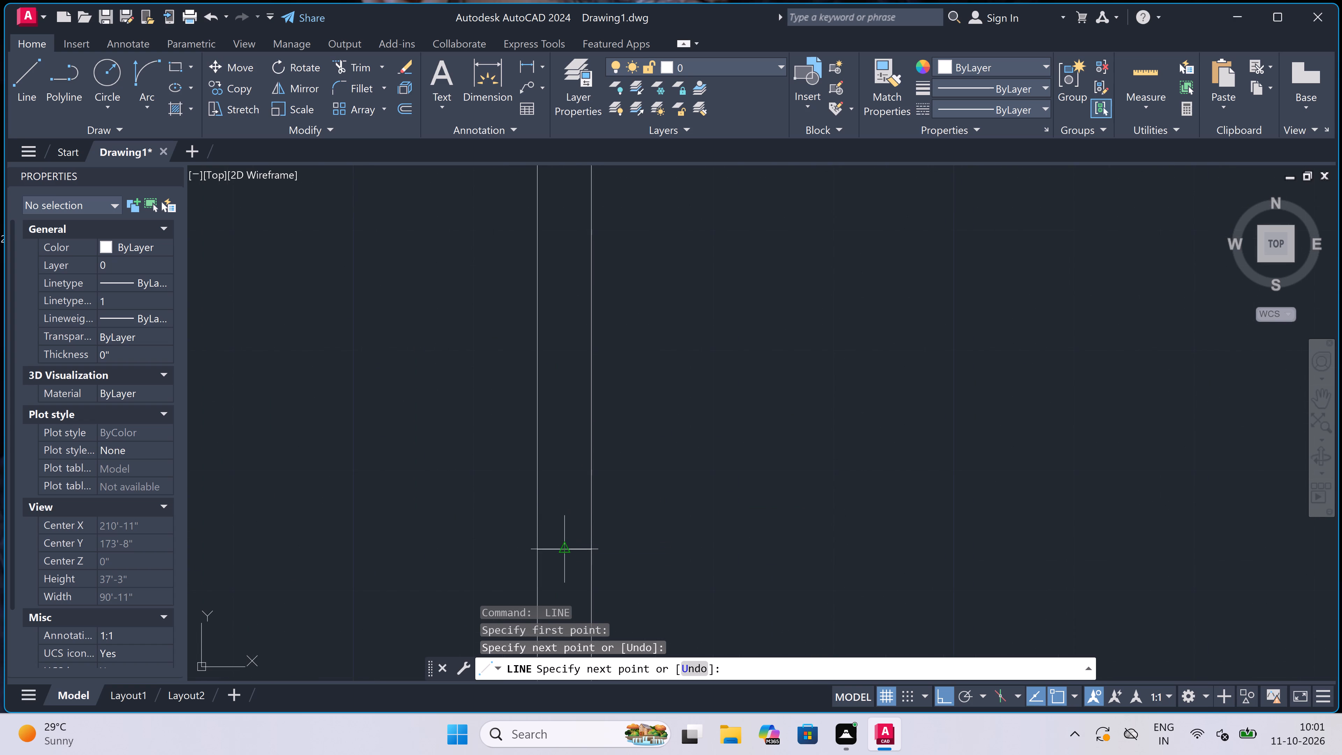
left_click(565, 551)
type("5'")
key("space")
key("Escape")
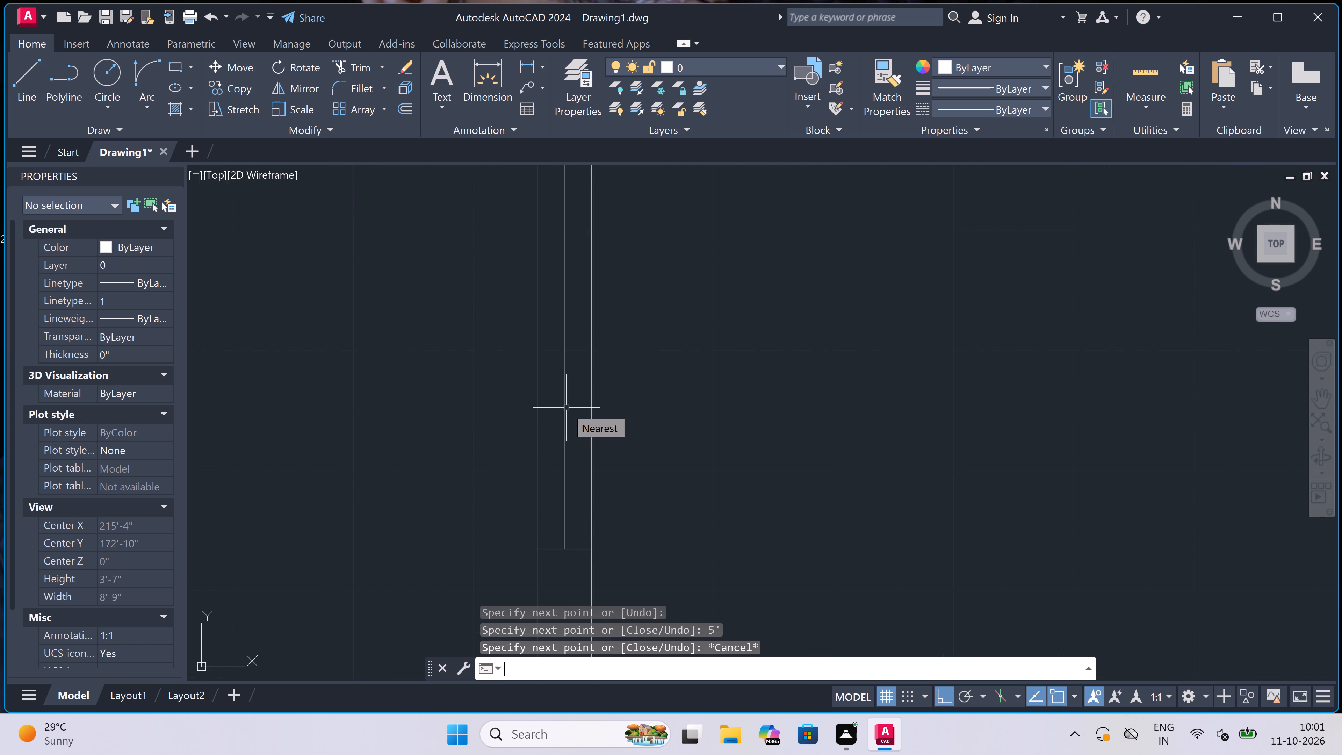
Close the window's upper end with a line across the right wall's thickness, touching both wall faces.
key("space")
scroll(566, 408, "down", 4)
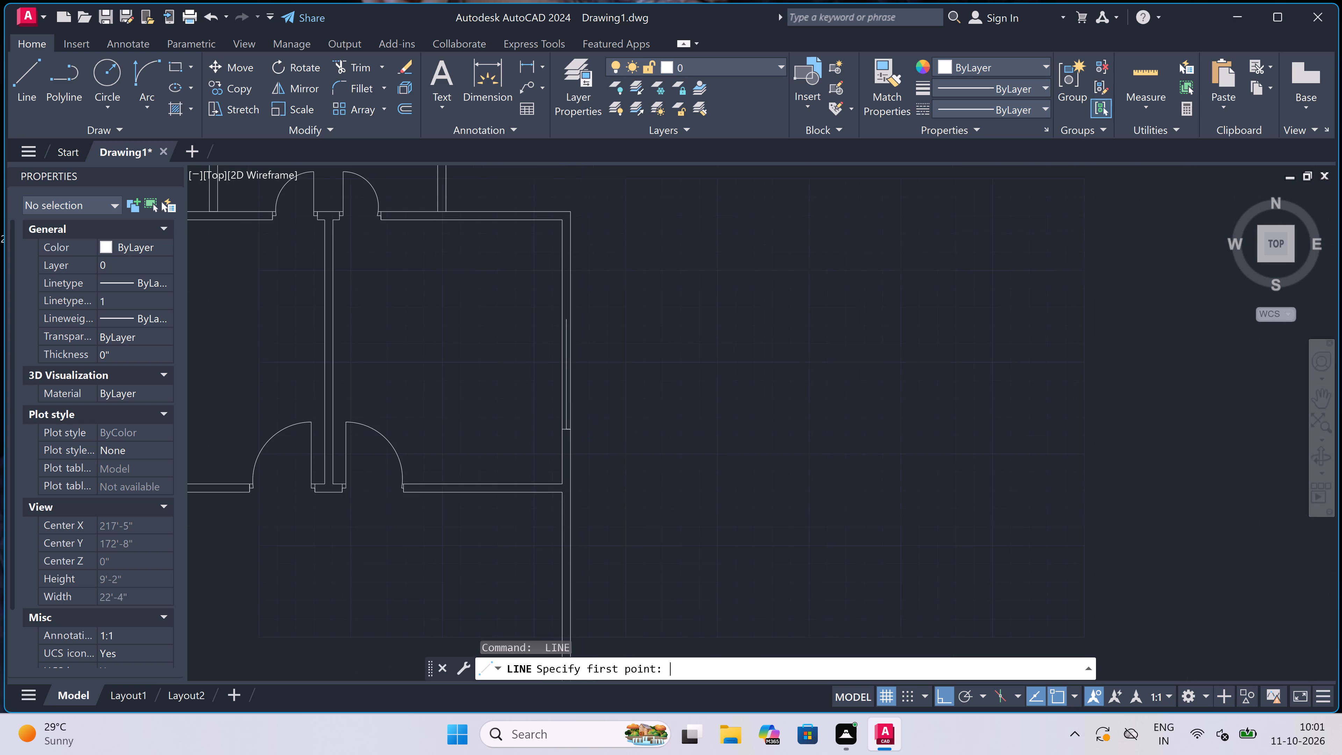
scroll(569, 319, "up", 4)
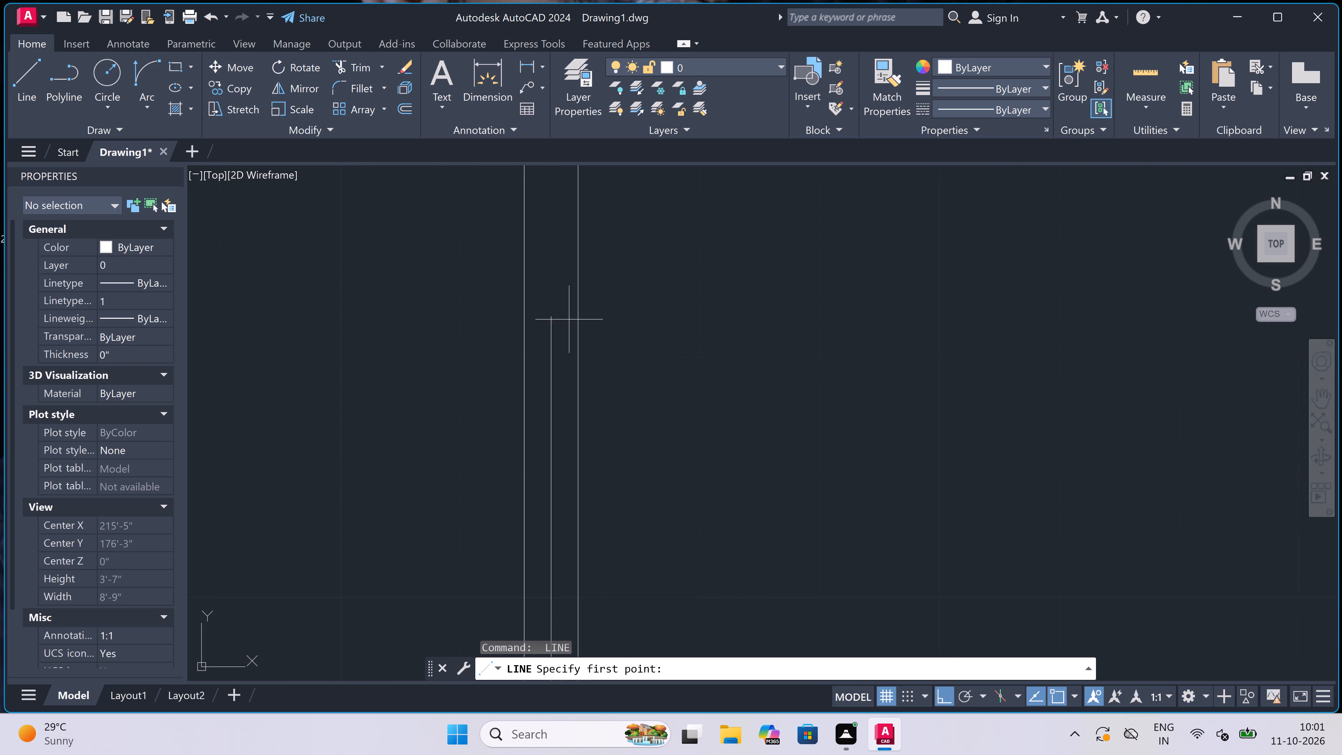
scroll(551, 309, "up", 2)
left_click(552, 324)
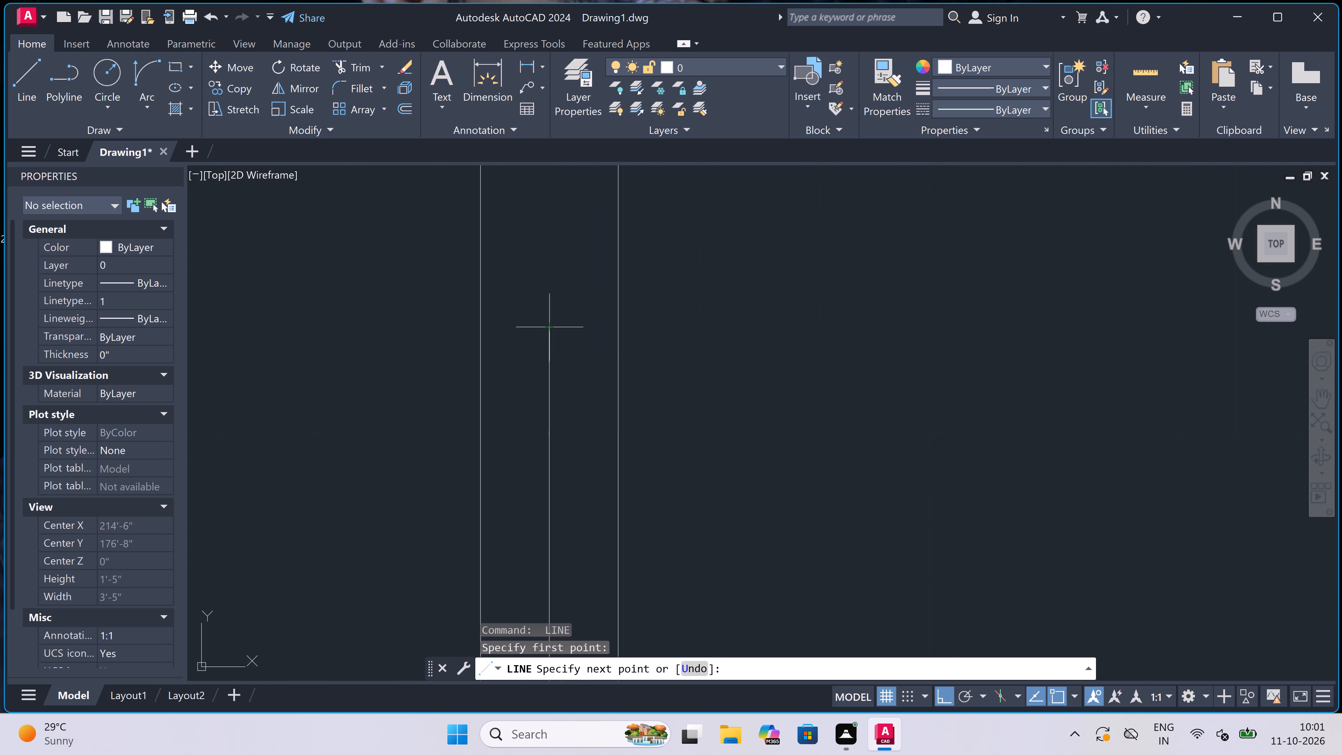
left_click(479, 330)
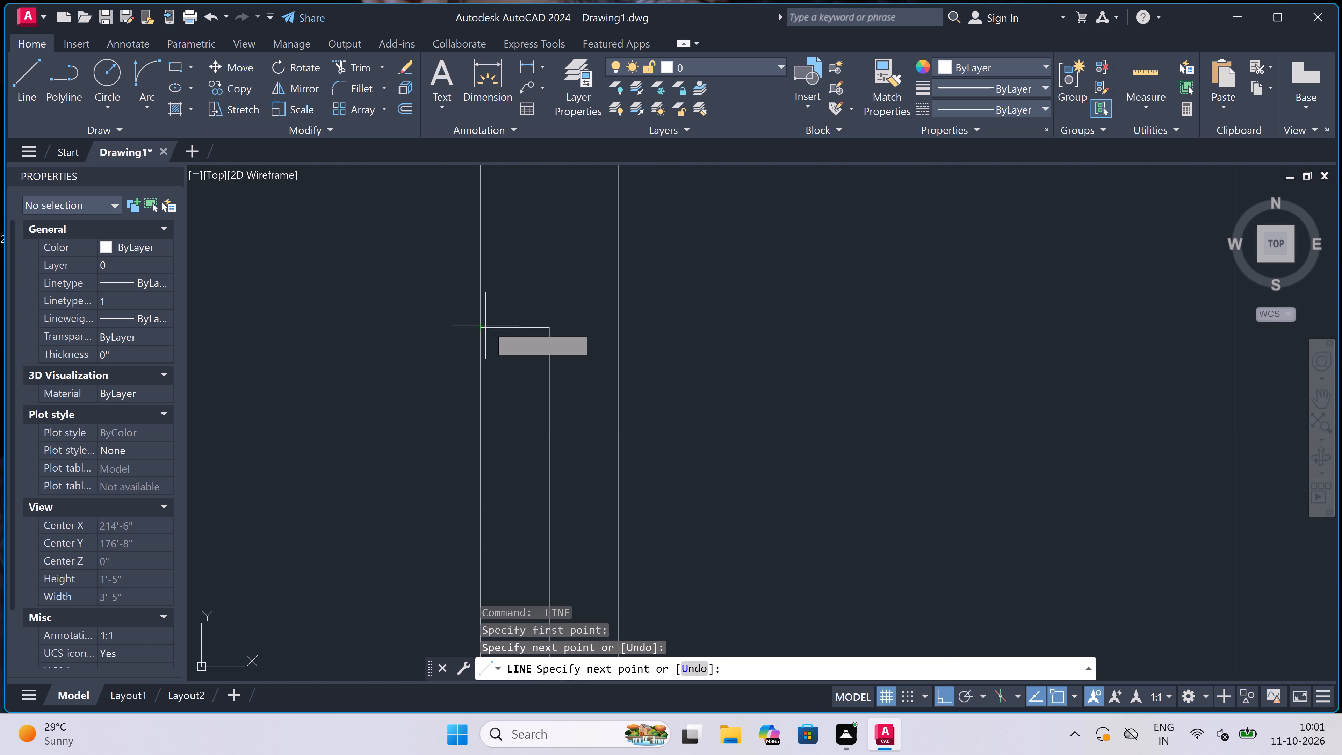
left_click(620, 323)
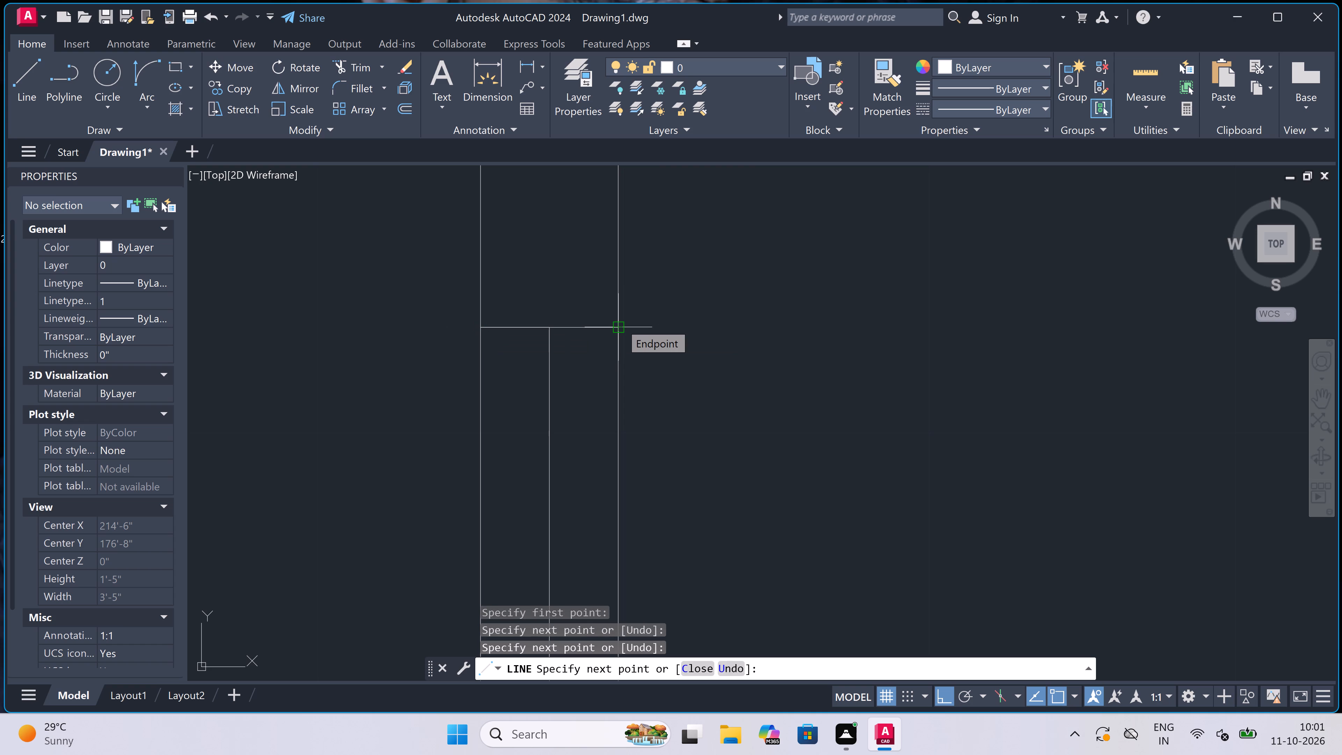
key("Escape")
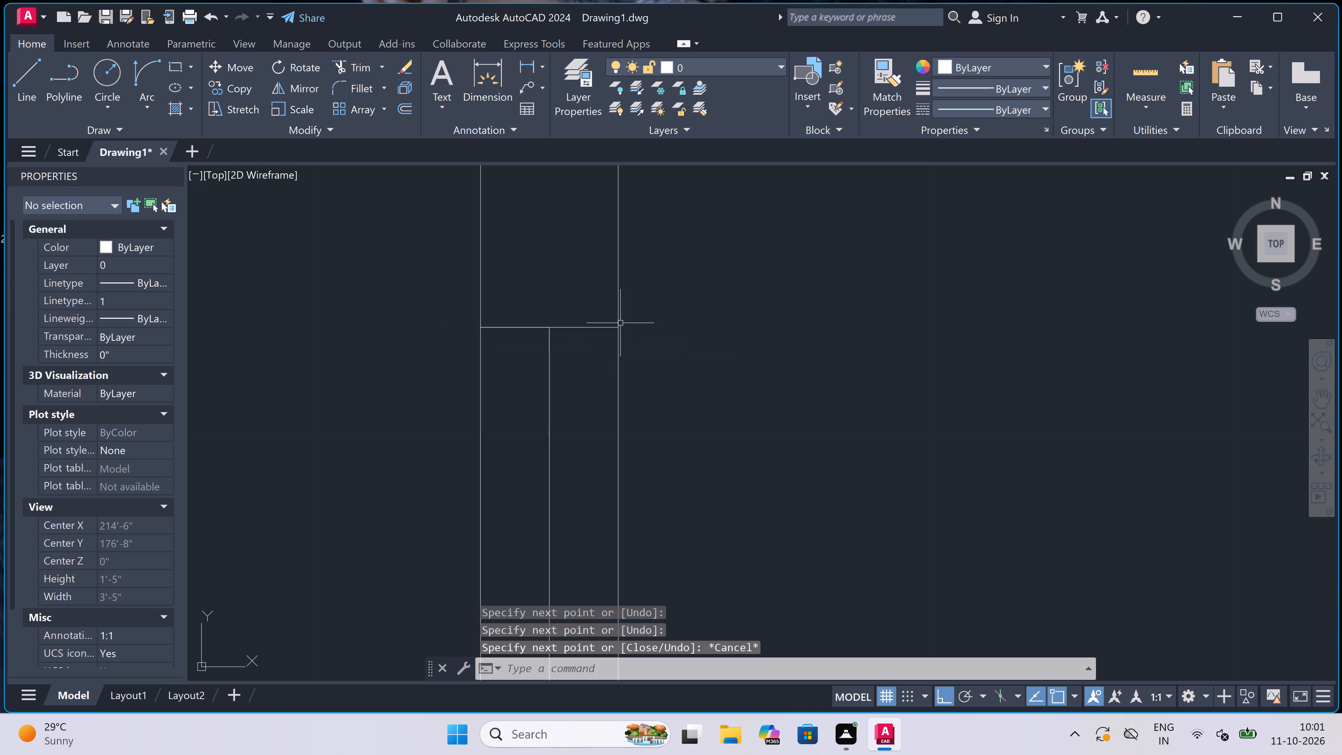
Outline an area from the lower-left room's top-left inner corner: 6' down, 7' to the right, and up to the left door's jamb.
key("space")
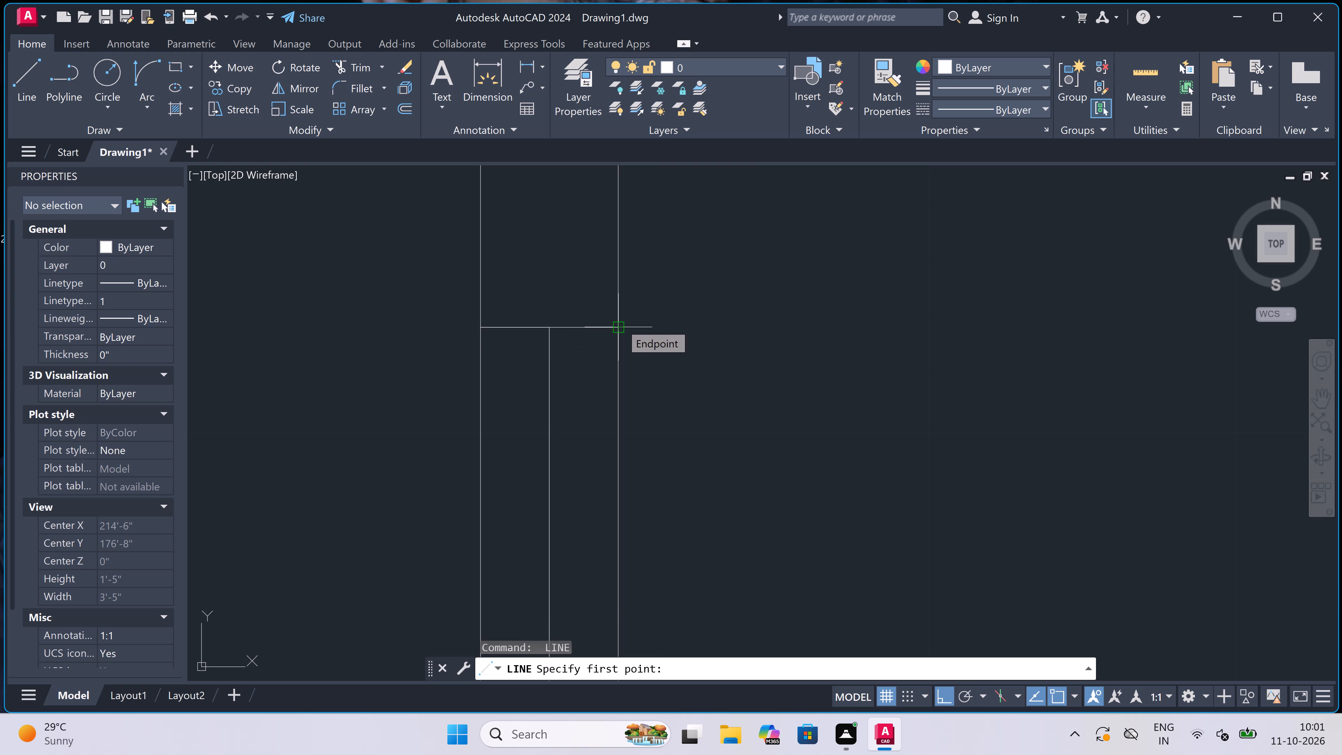
scroll(483, 347, "down", 8)
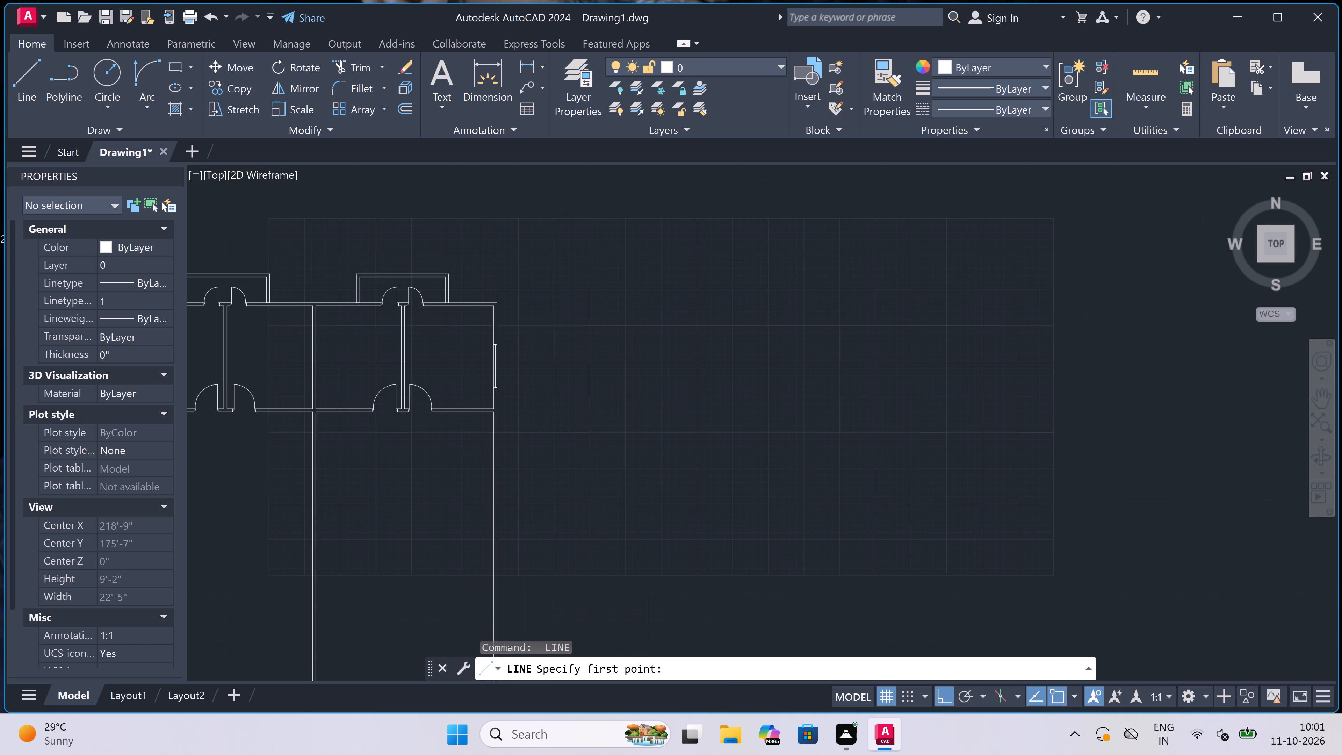
scroll(495, 345, "down", 2)
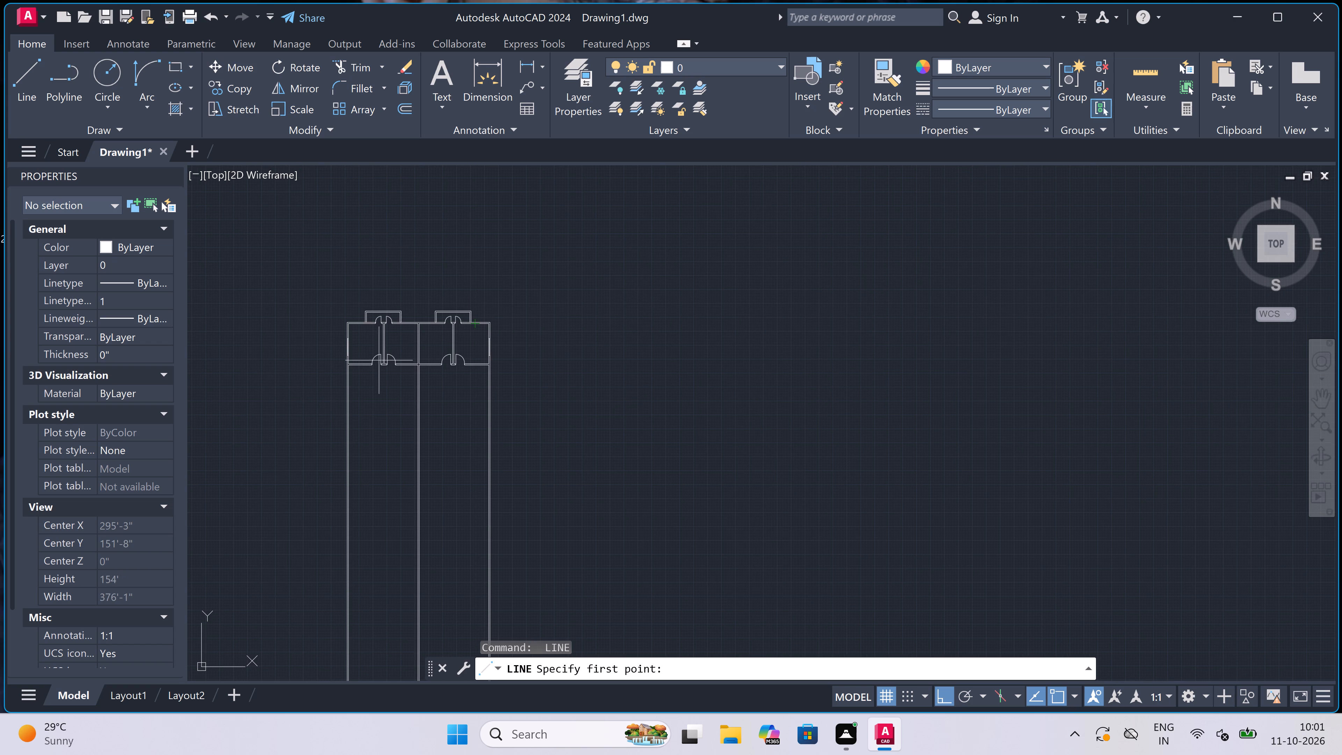
scroll(363, 322, "up", 3)
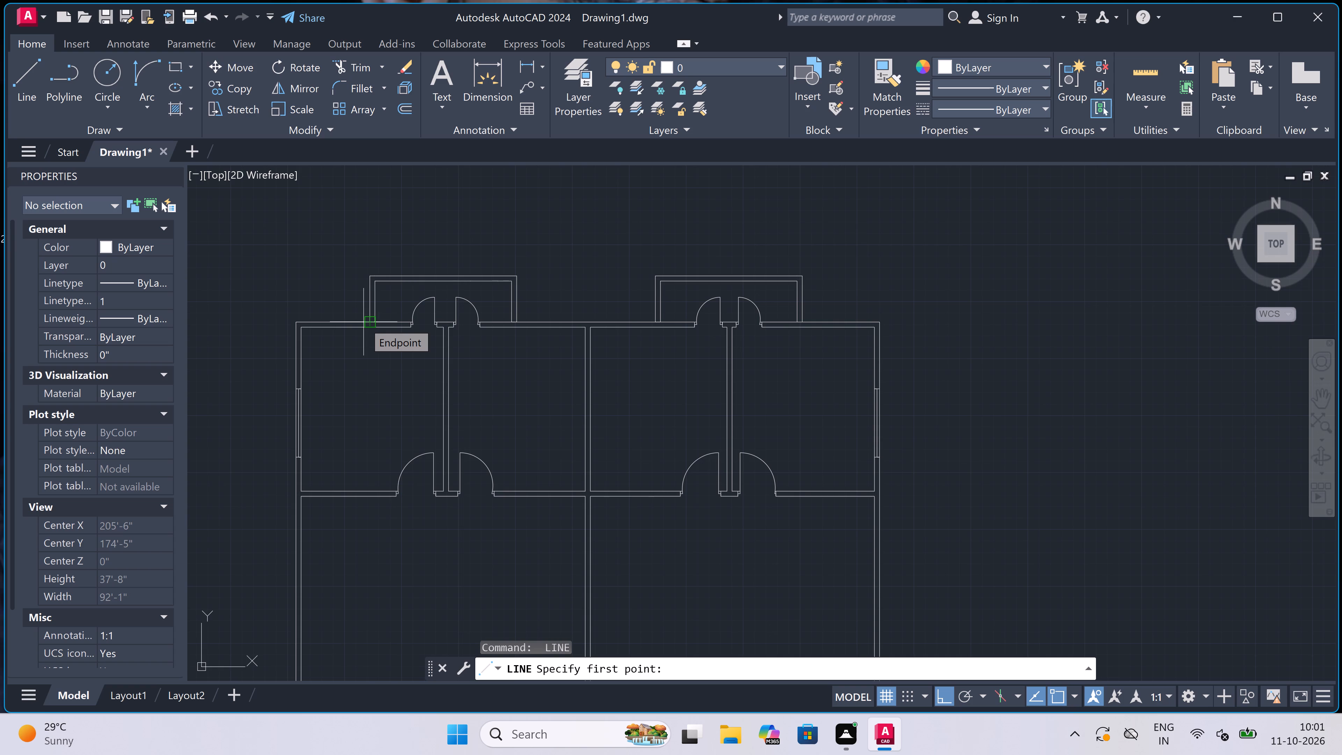
scroll(363, 322, "down", 2)
scroll(281, 441, "up", 1)
scroll(441, 395, "up", 2)
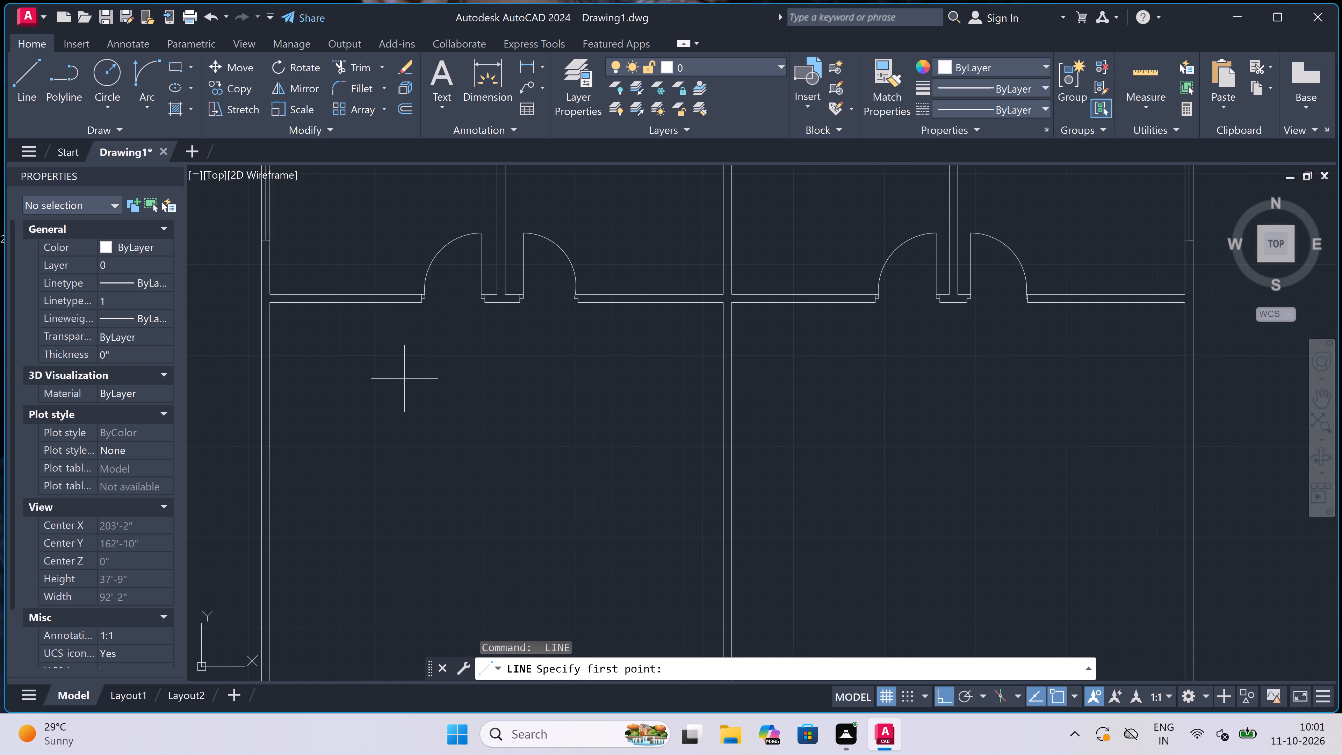
scroll(338, 362, "down", 2)
scroll(308, 349, "up", 3)
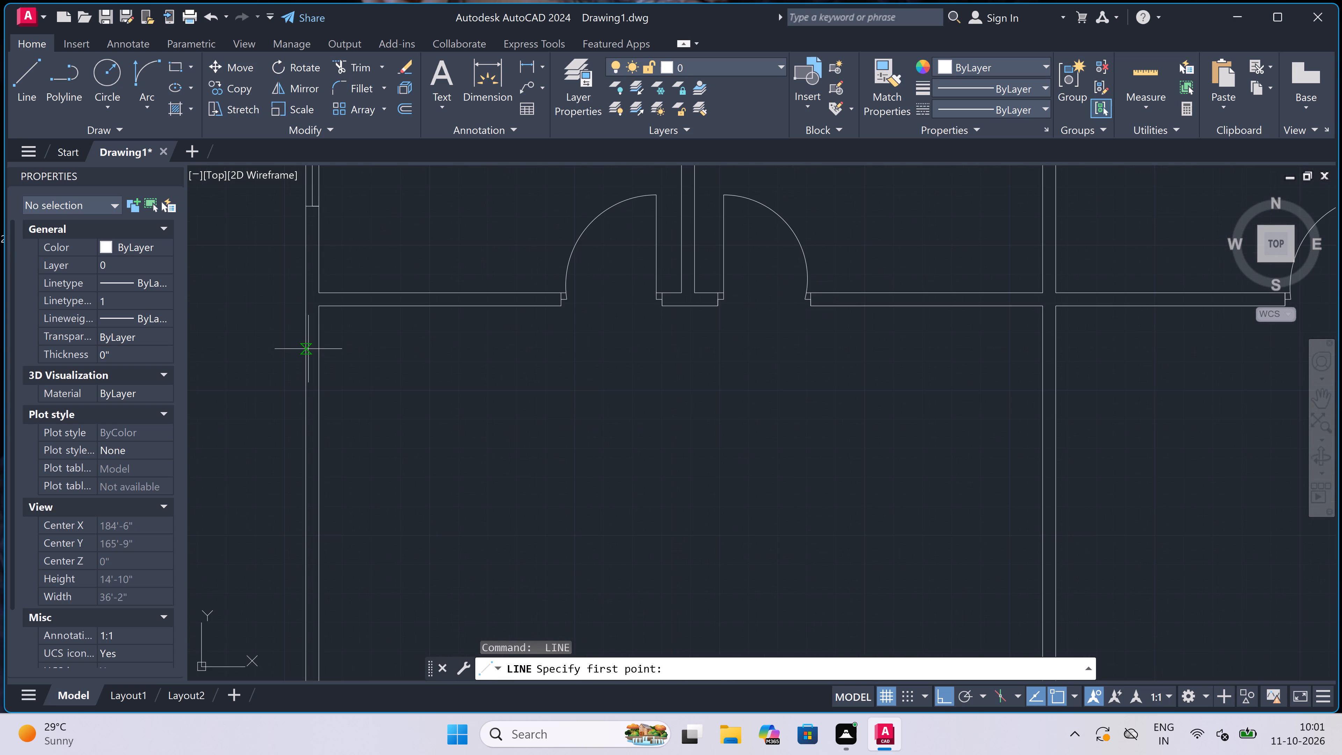
left_click(317, 306)
type("6'")
key("space")
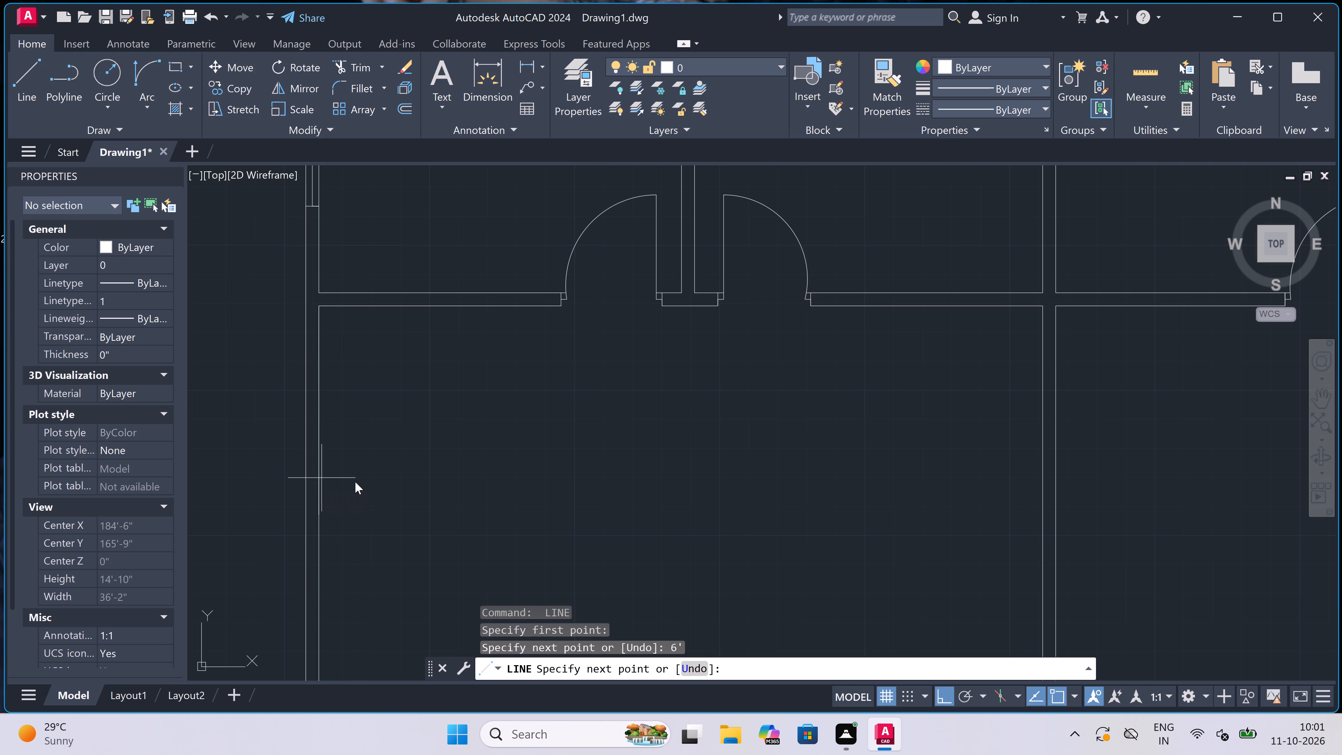
type("7'")
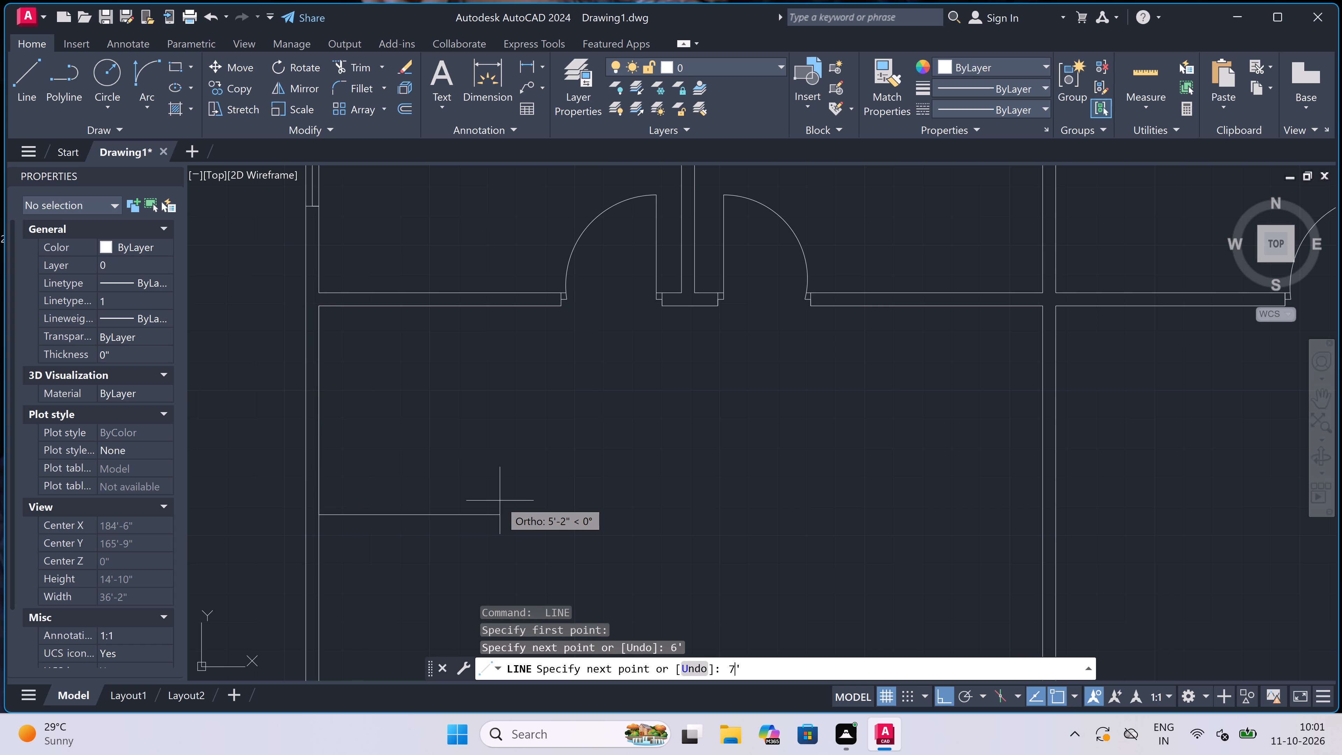
key("space")
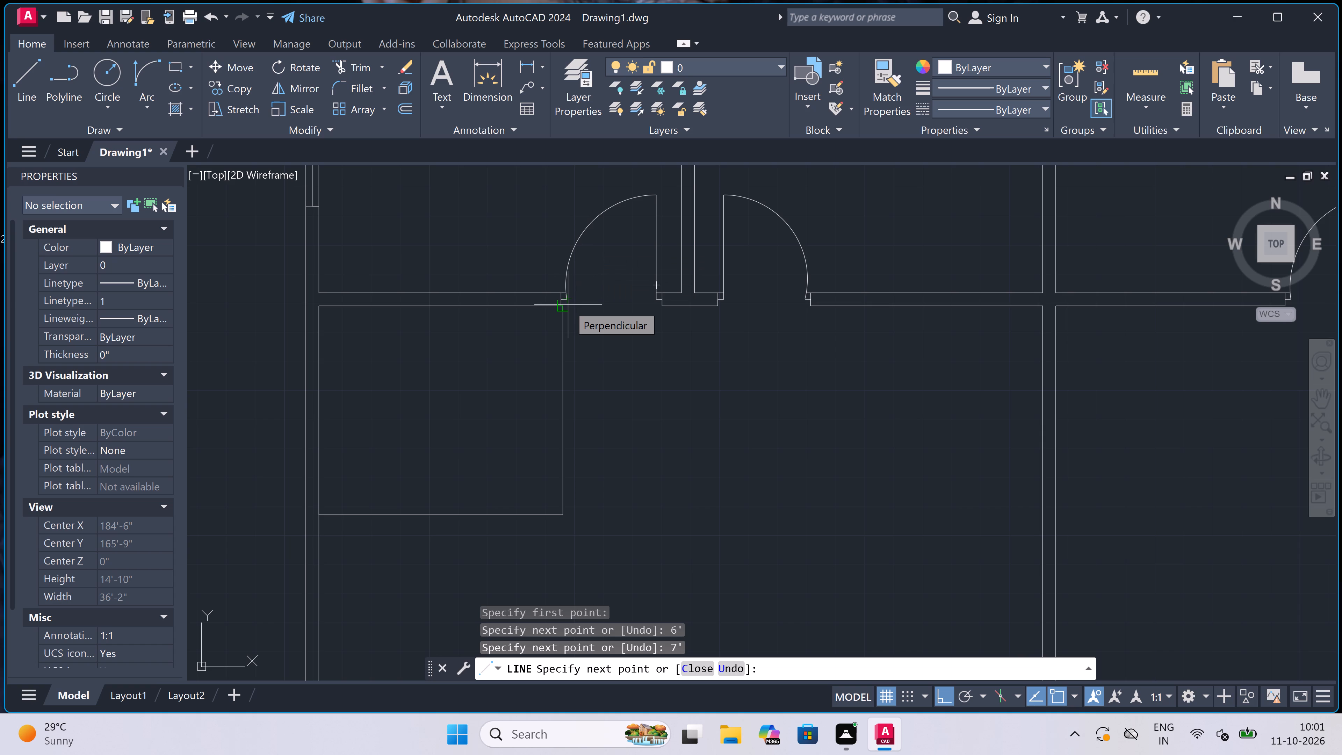
scroll(565, 300, "up", 3)
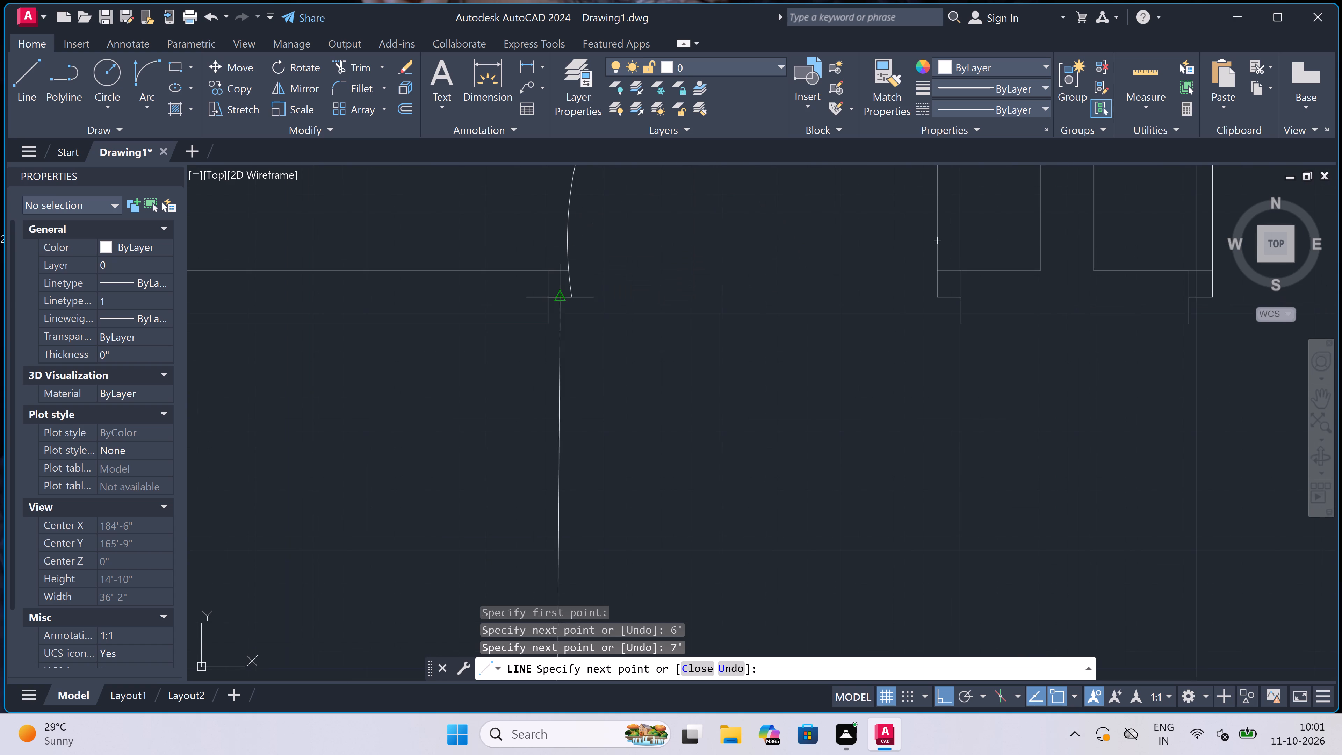
scroll(564, 299, "up", 3)
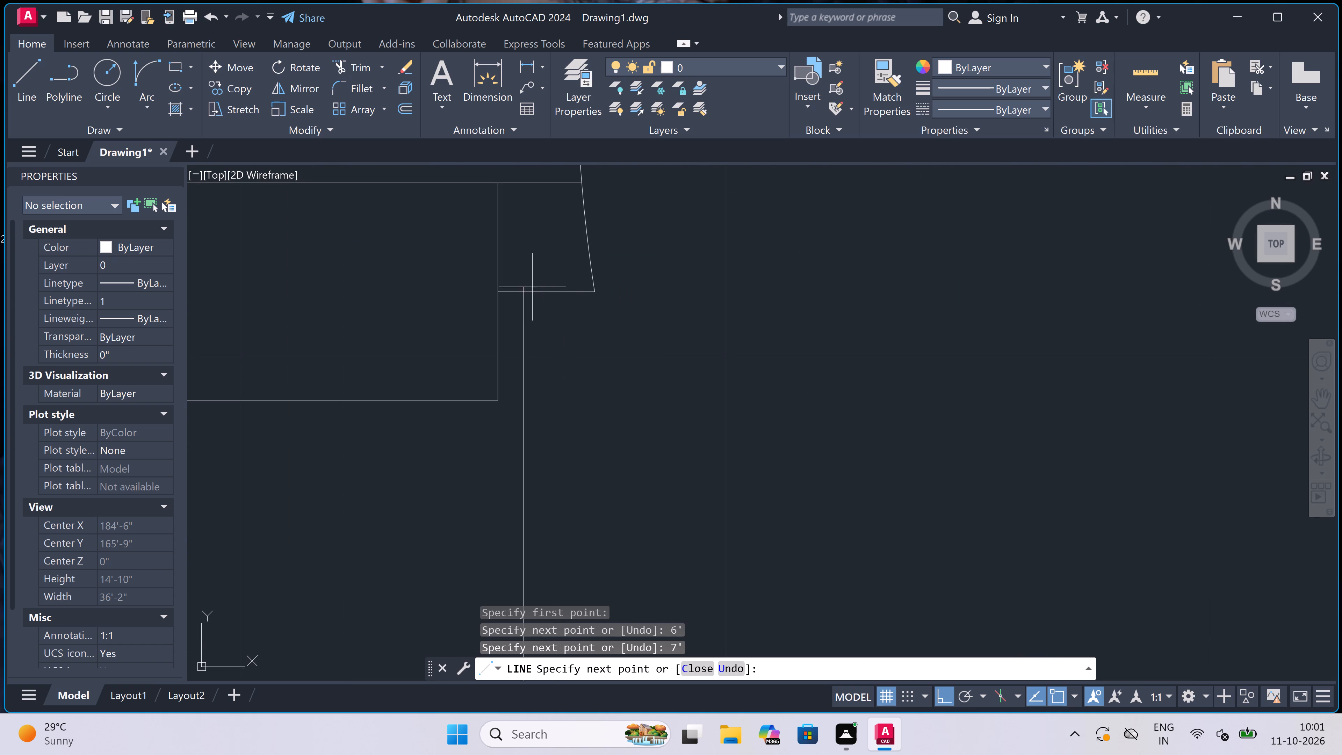
left_click(526, 293)
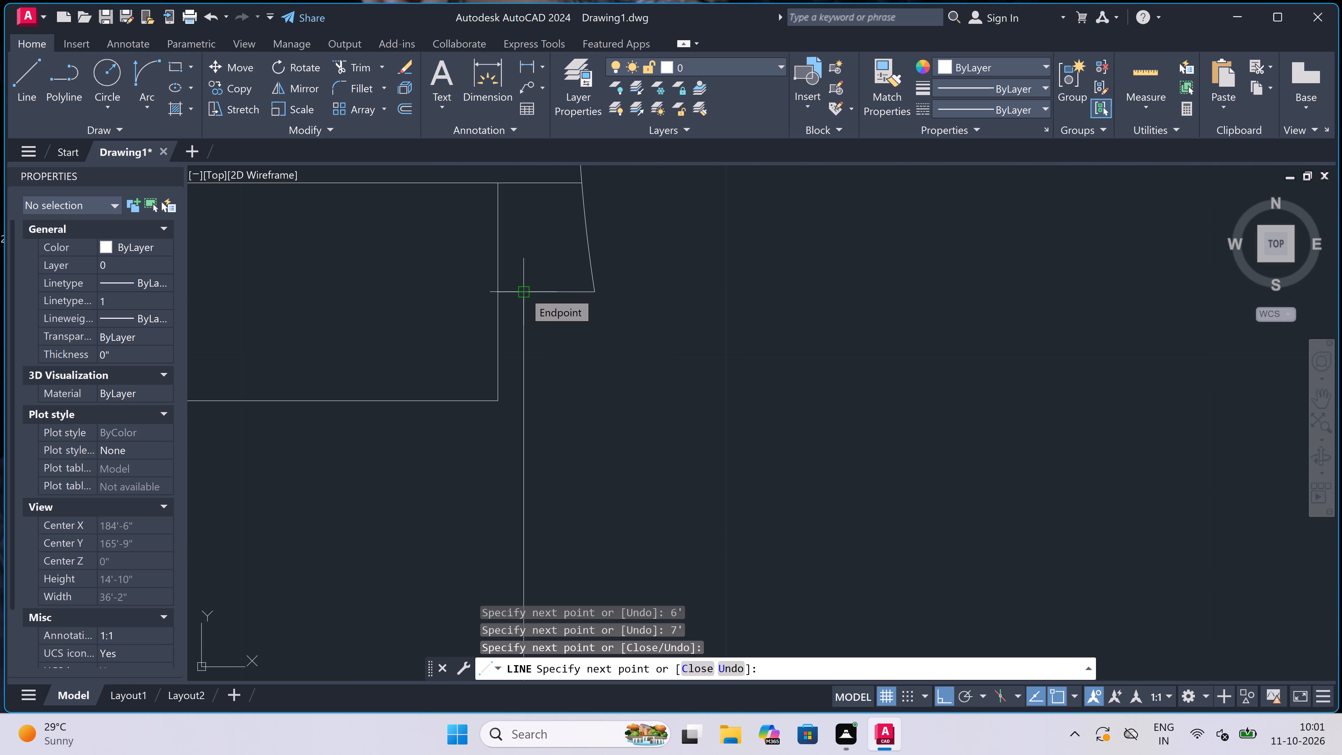
key("Escape")
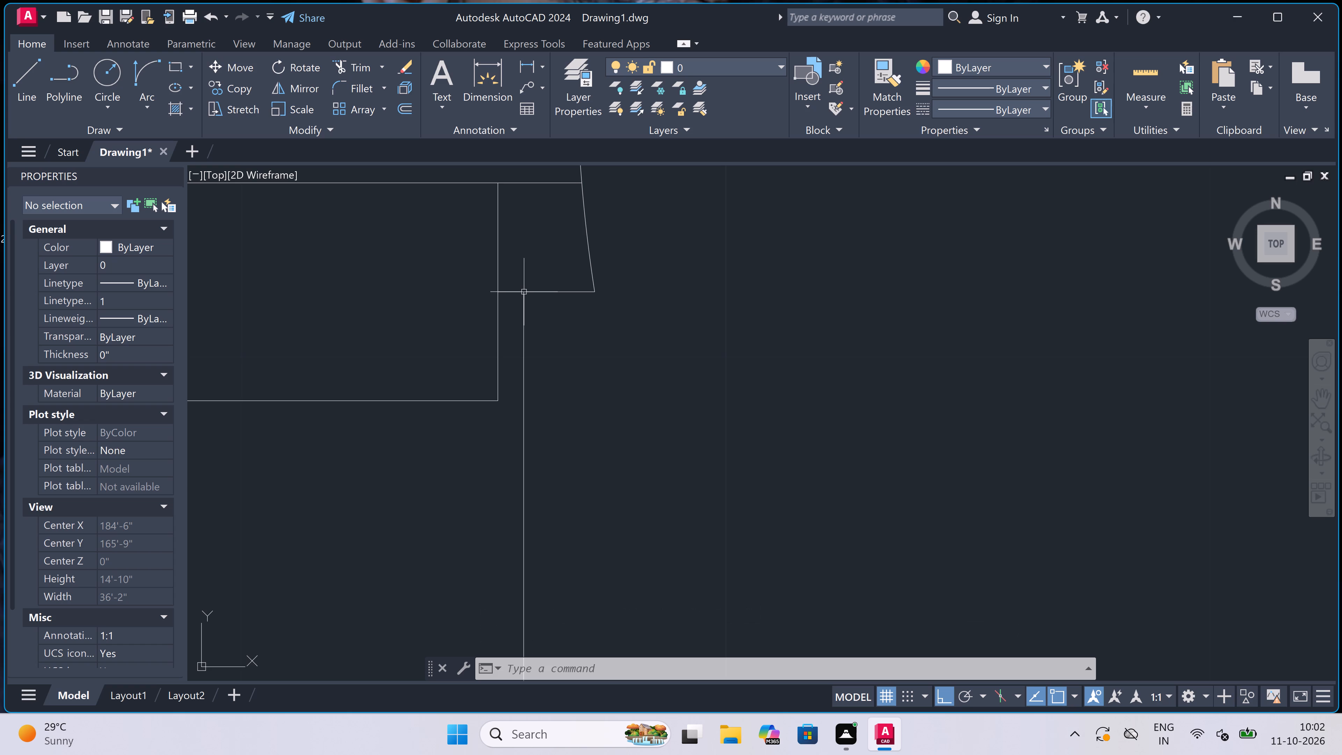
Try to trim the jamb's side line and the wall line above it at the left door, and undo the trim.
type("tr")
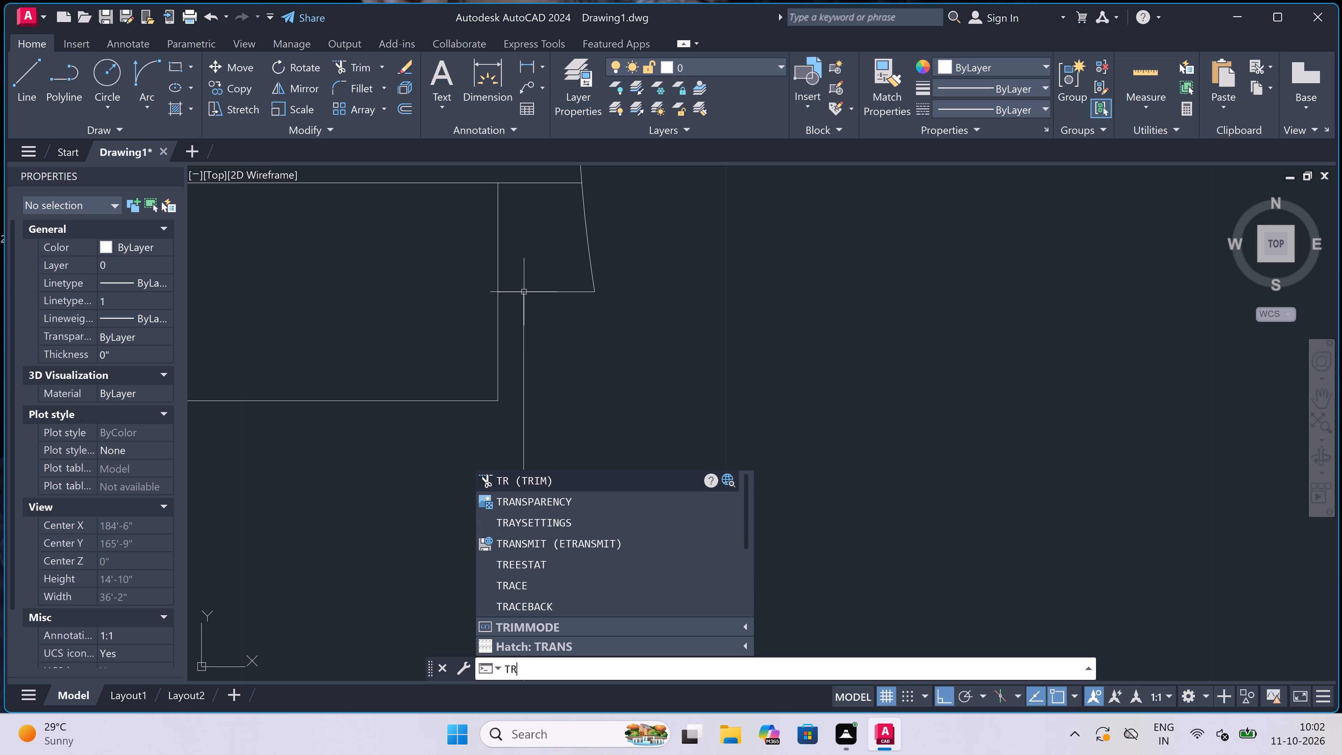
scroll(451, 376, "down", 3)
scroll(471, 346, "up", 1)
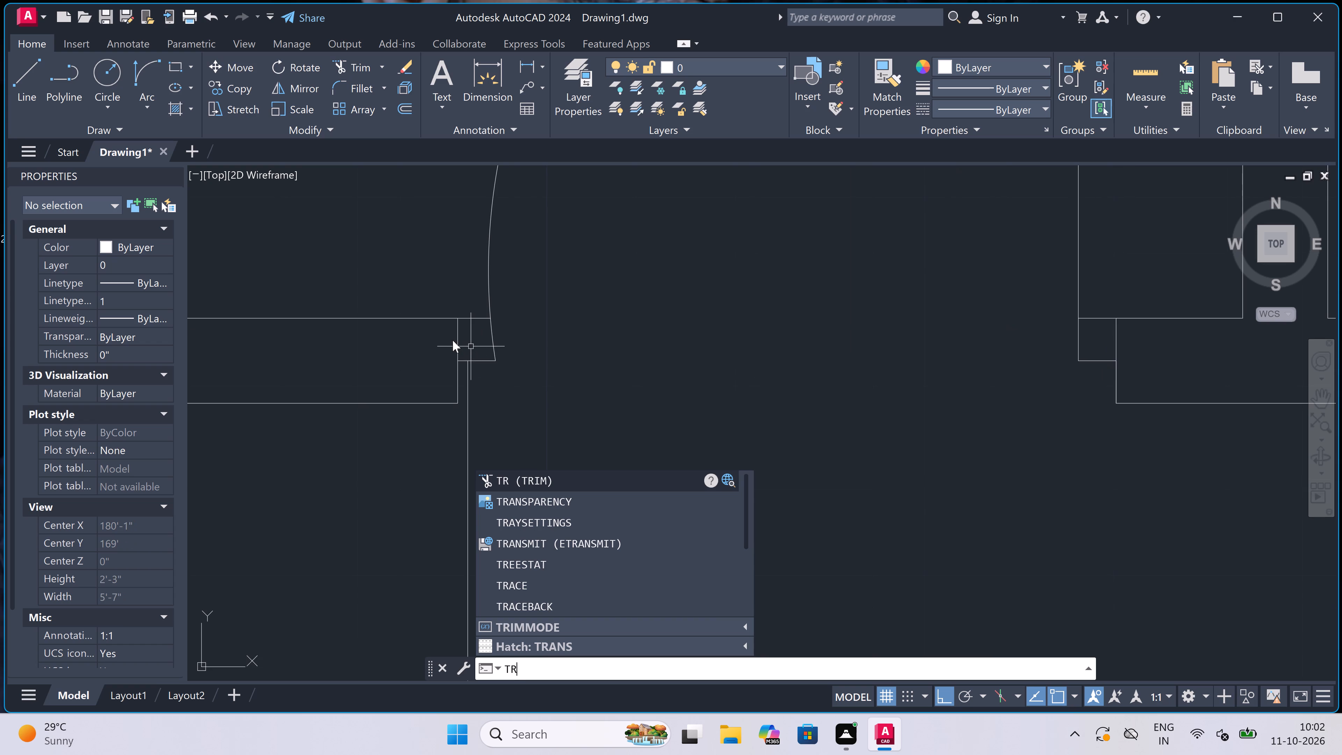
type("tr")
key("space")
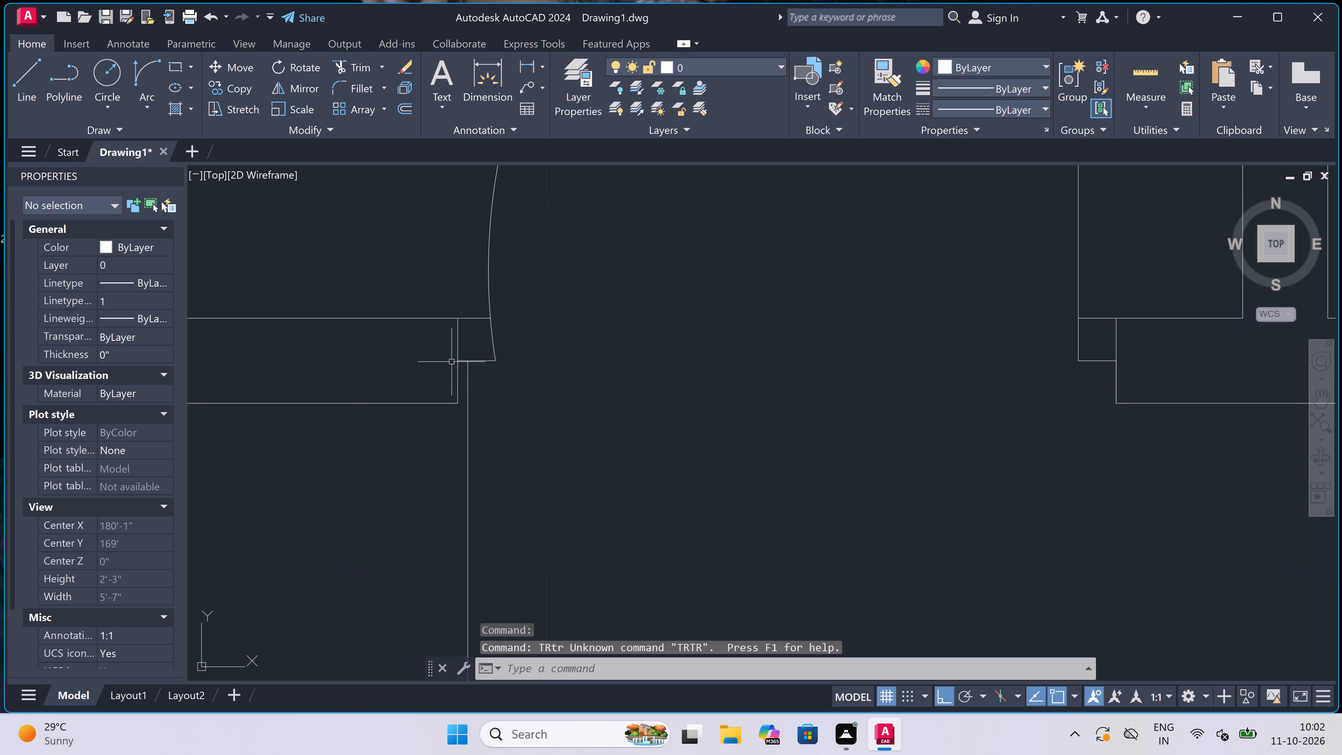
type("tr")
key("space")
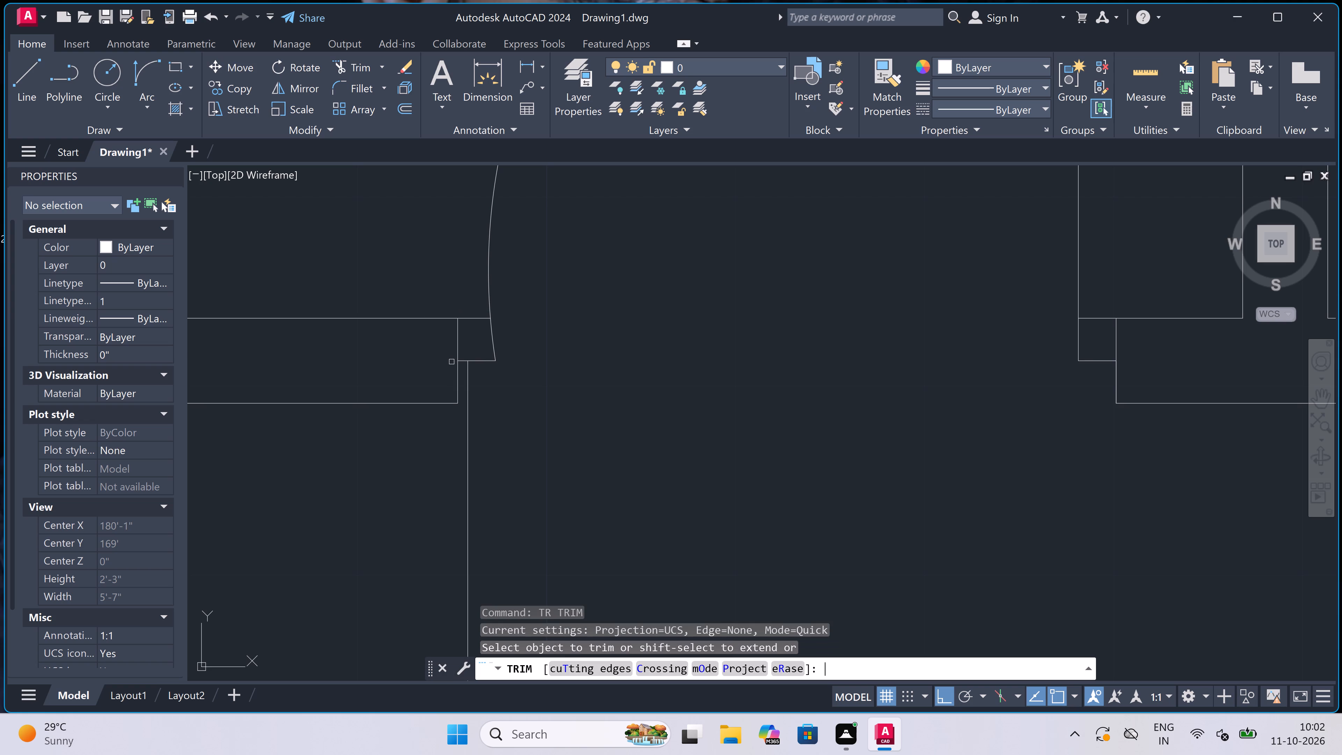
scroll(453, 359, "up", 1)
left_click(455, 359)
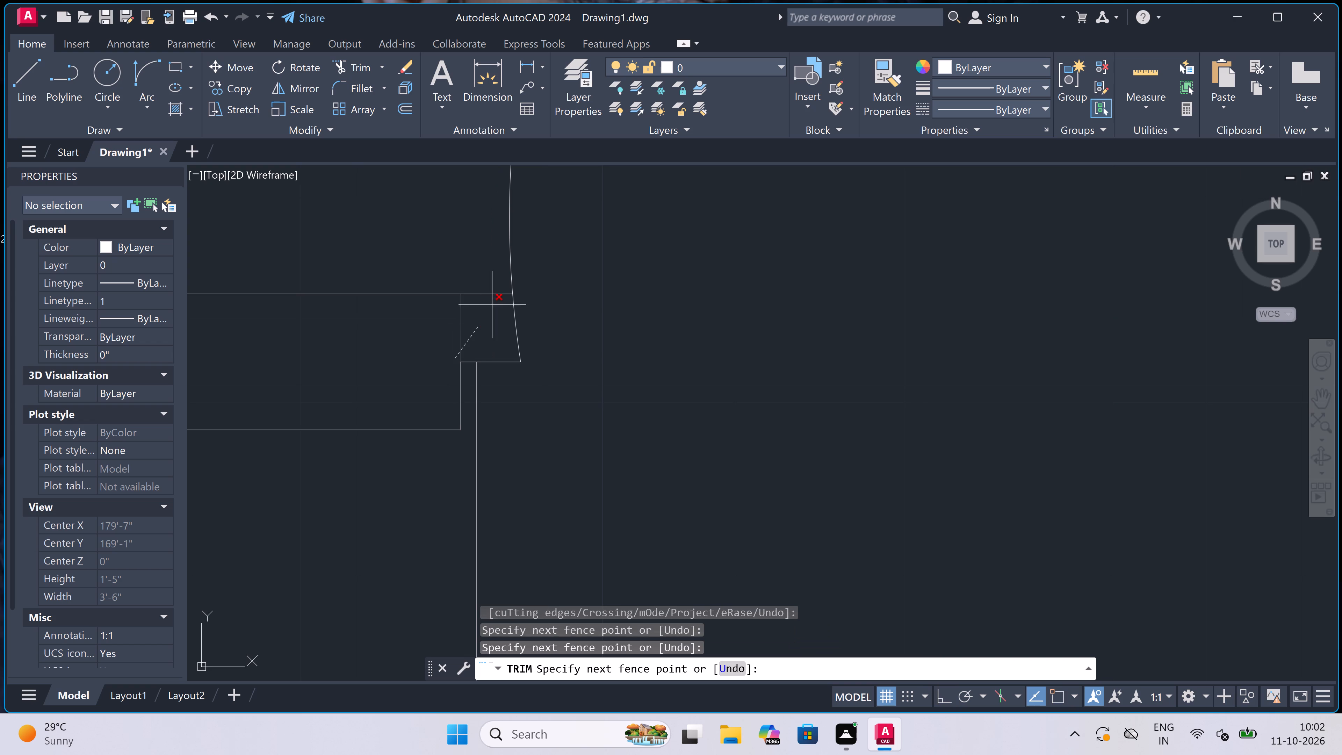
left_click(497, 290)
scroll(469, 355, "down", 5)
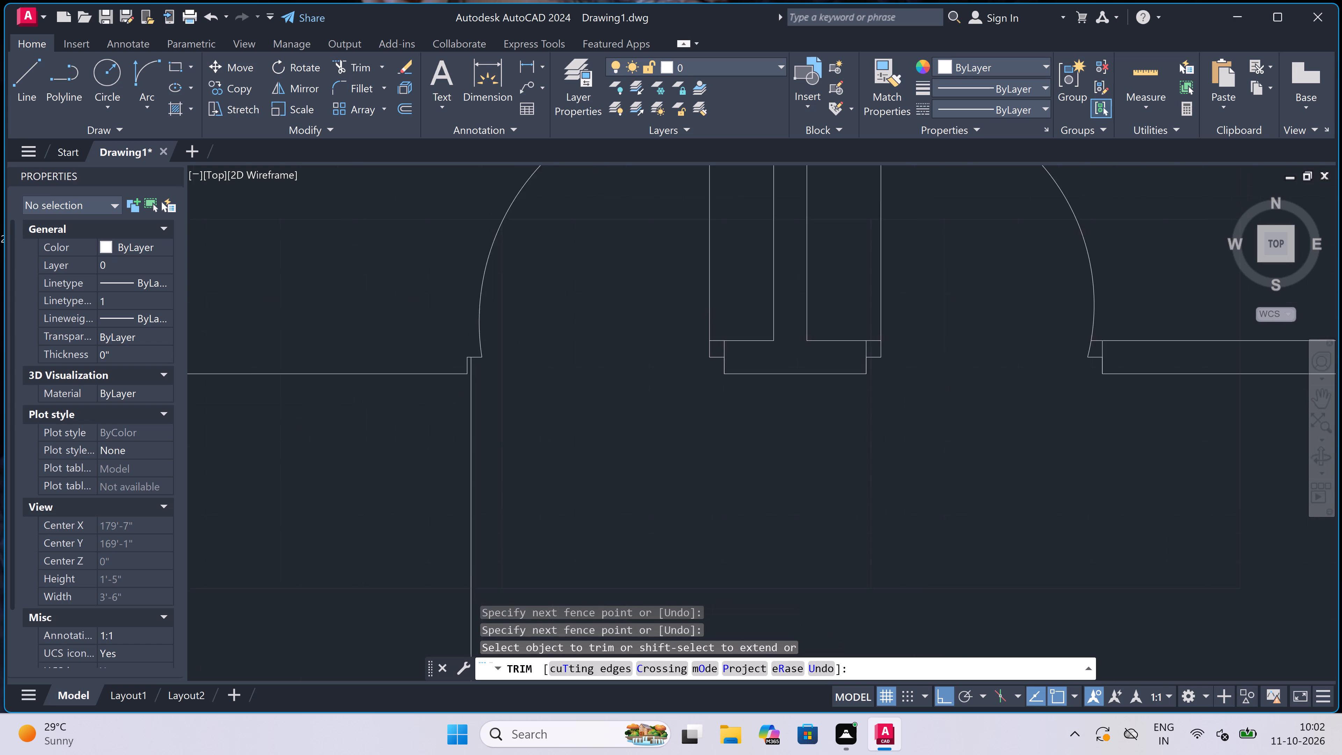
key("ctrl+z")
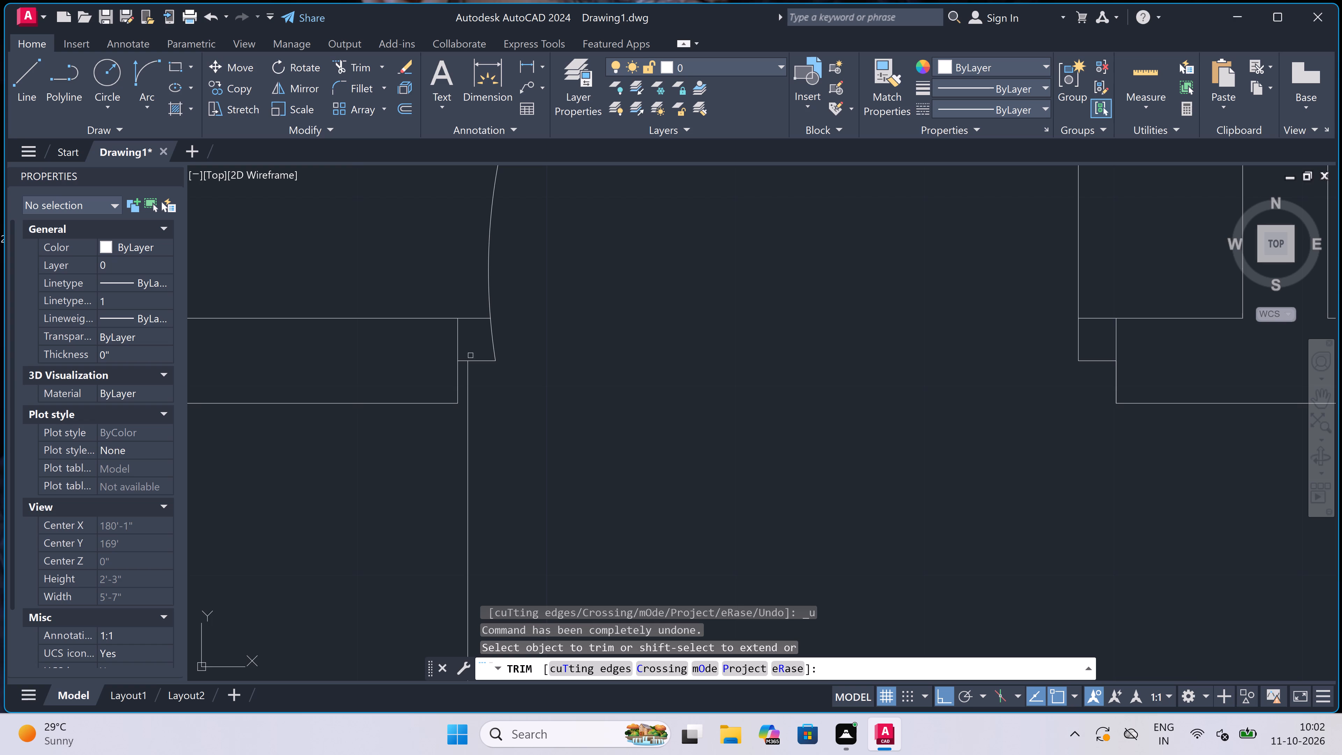
Trim away the left door's jamb lines and swing arc at the wall end above the 7' by 6' area.
scroll(471, 356, "up", 2)
left_click(471, 352)
left_click(493, 440)
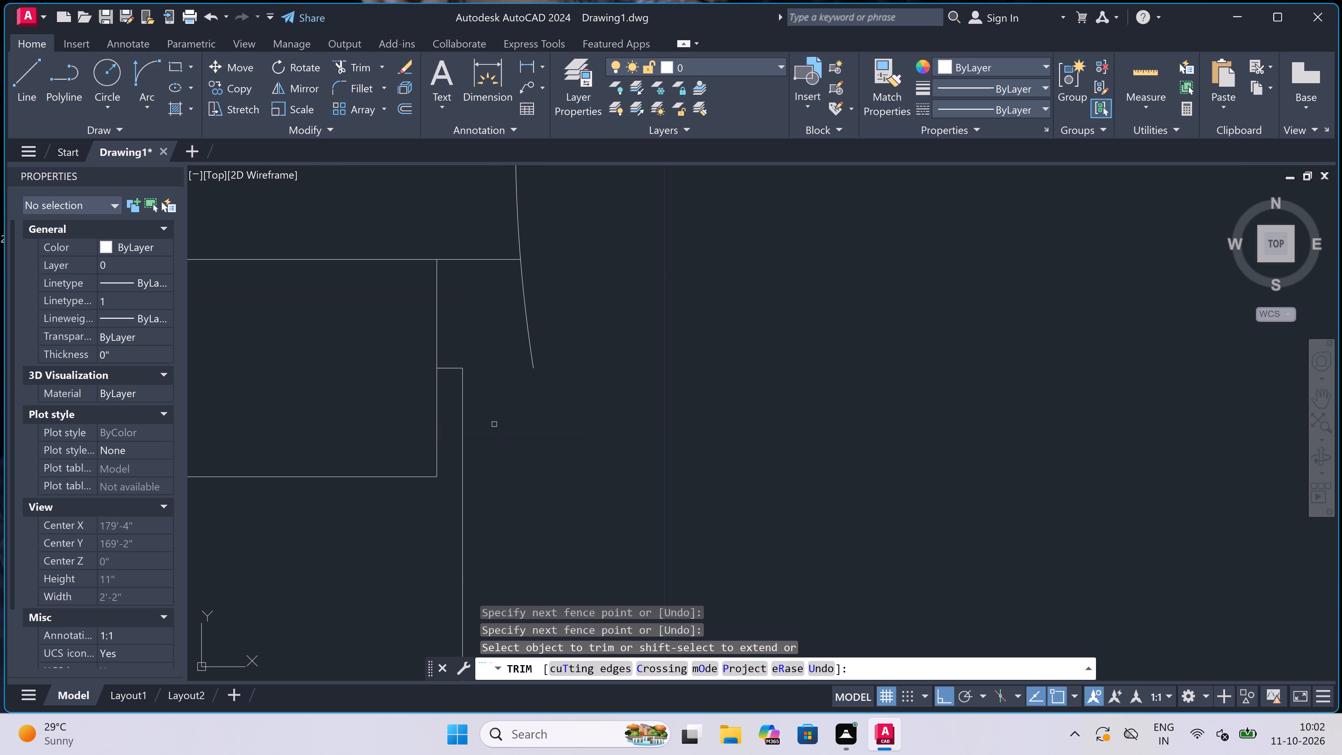
left_click(359, 382)
left_click(552, 309)
scroll(552, 308, "down", 8)
scroll(573, 282, "up", 2)
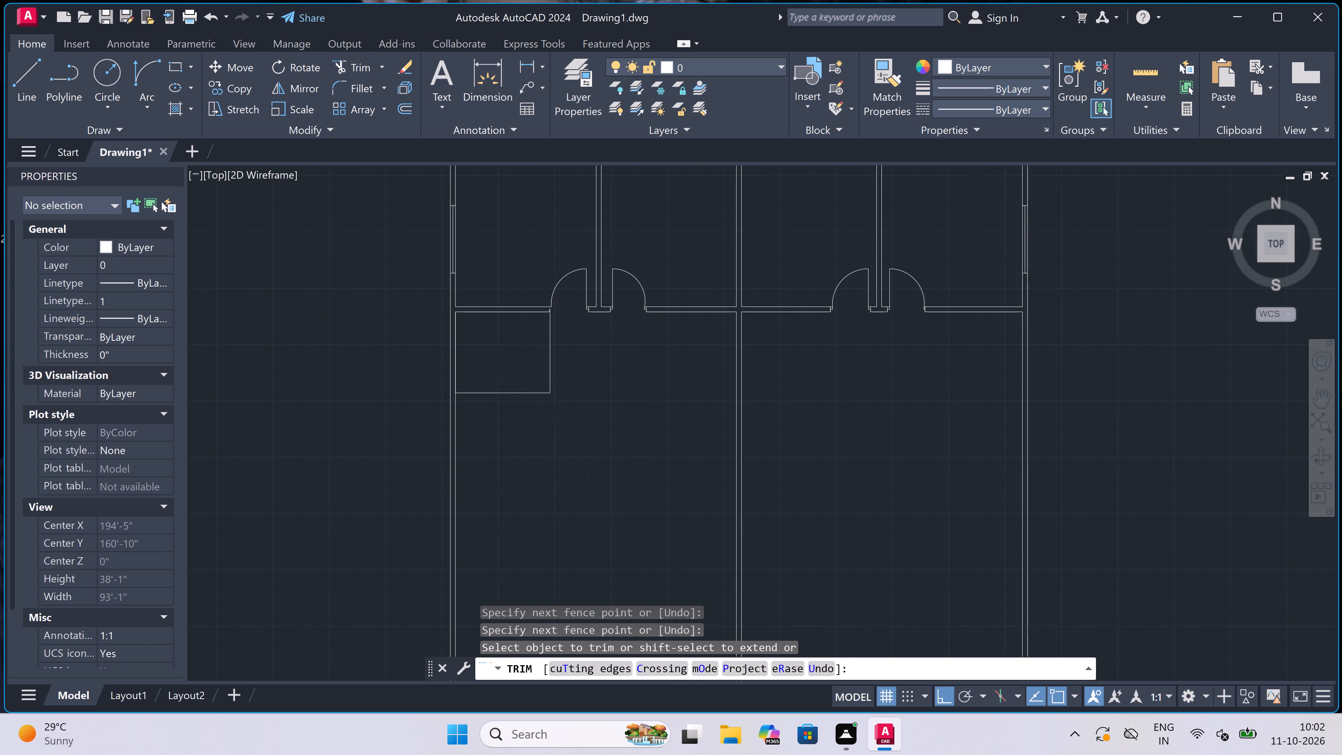
left_click(534, 250)
left_click(567, 367)
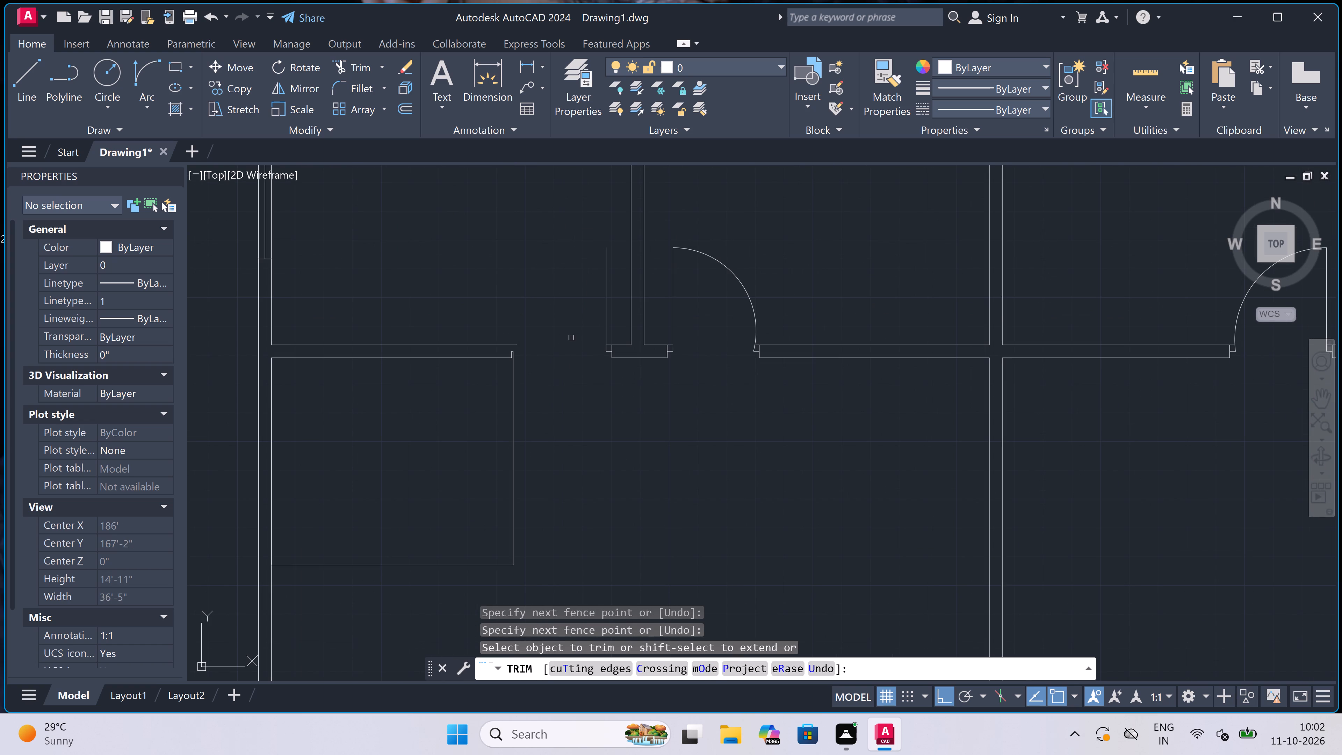
Trim the two remaining jamb stub lines at the top of the area's right edge.
scroll(573, 326, "up", 2)
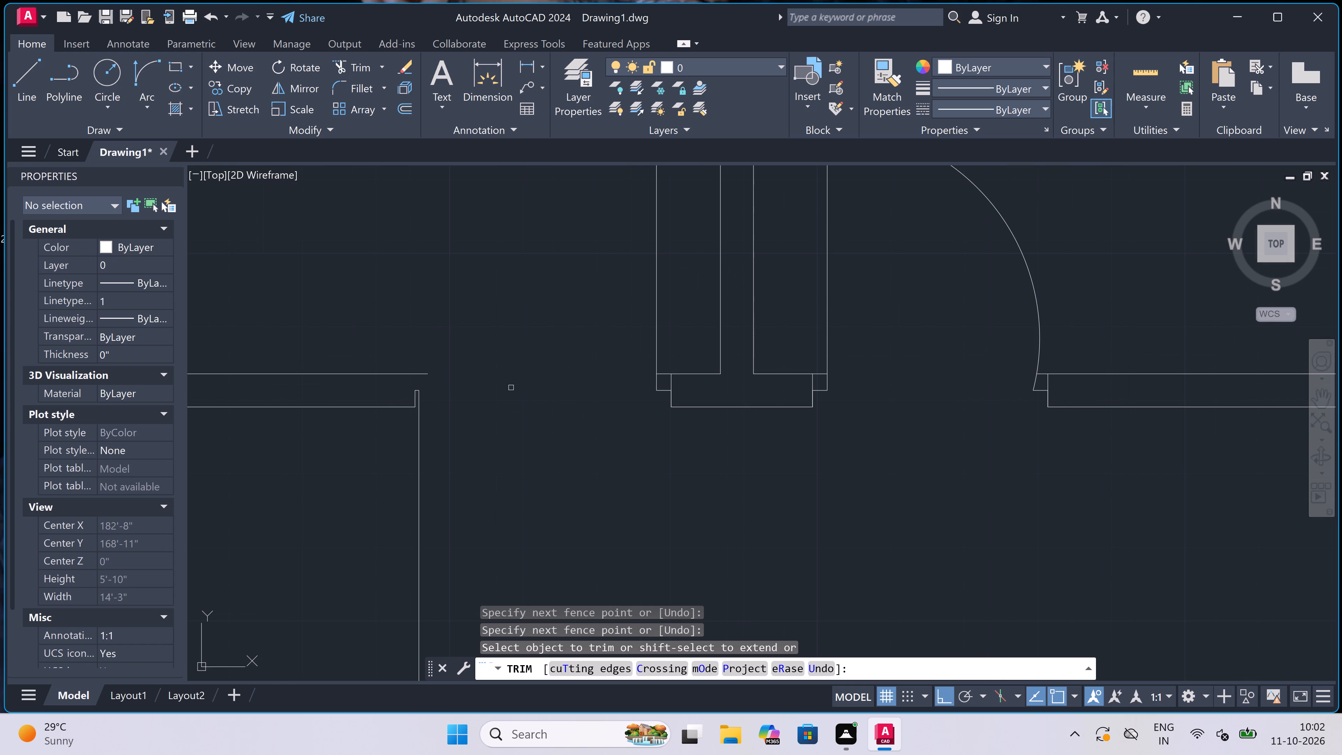
scroll(422, 393, "up", 4)
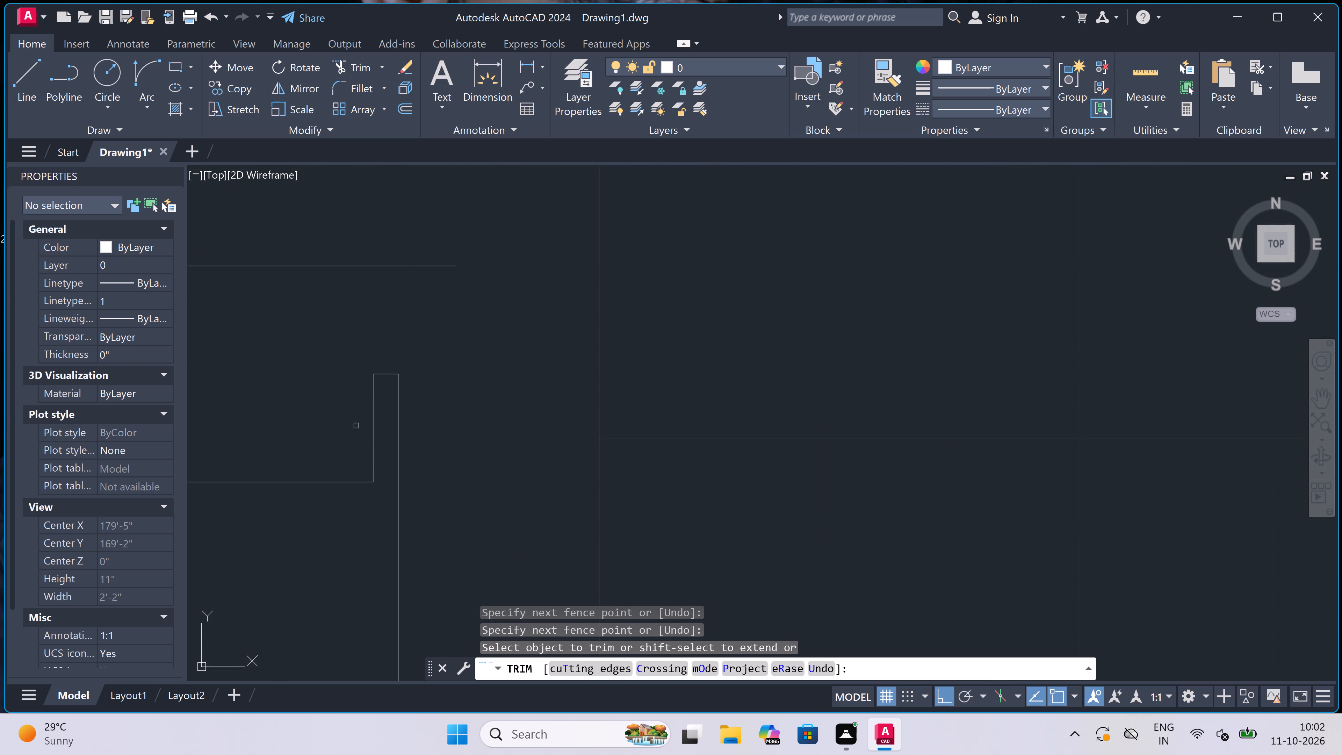
left_click(352, 429)
left_click(392, 412)
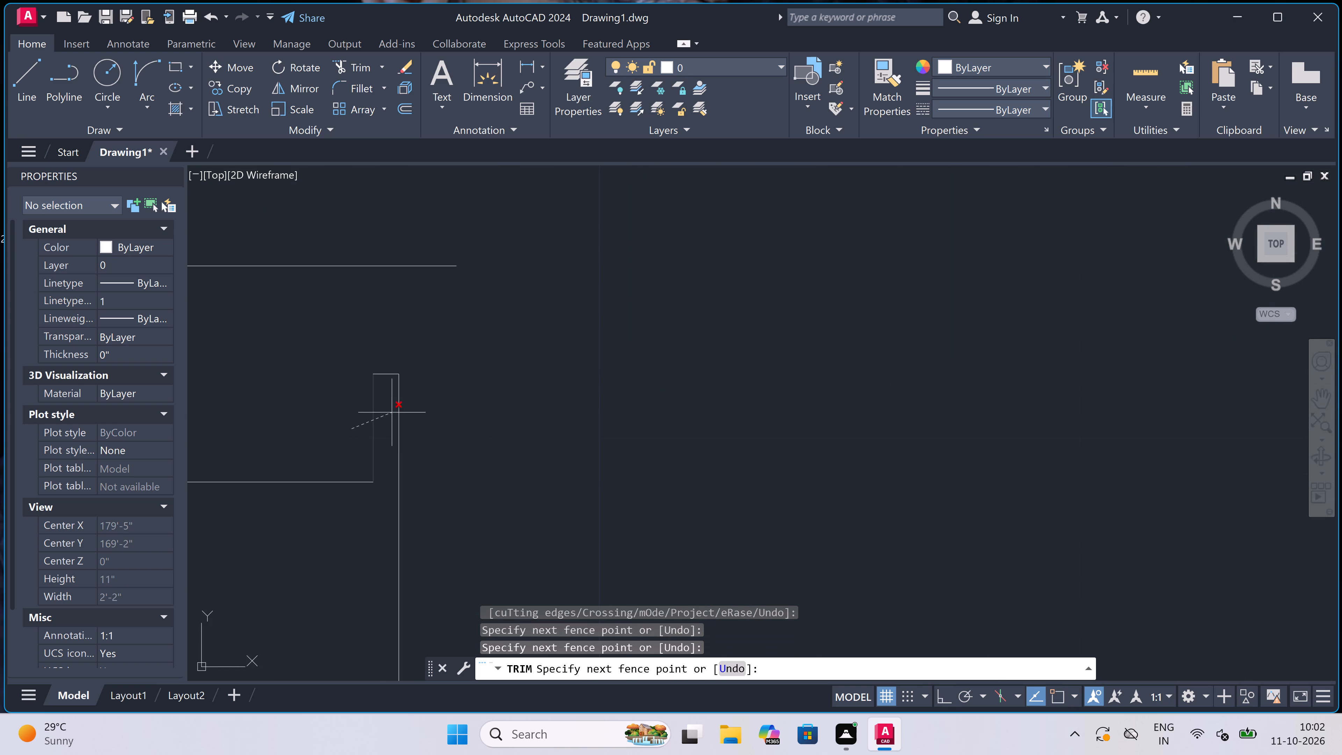
left_click(392, 411)
left_click(387, 348)
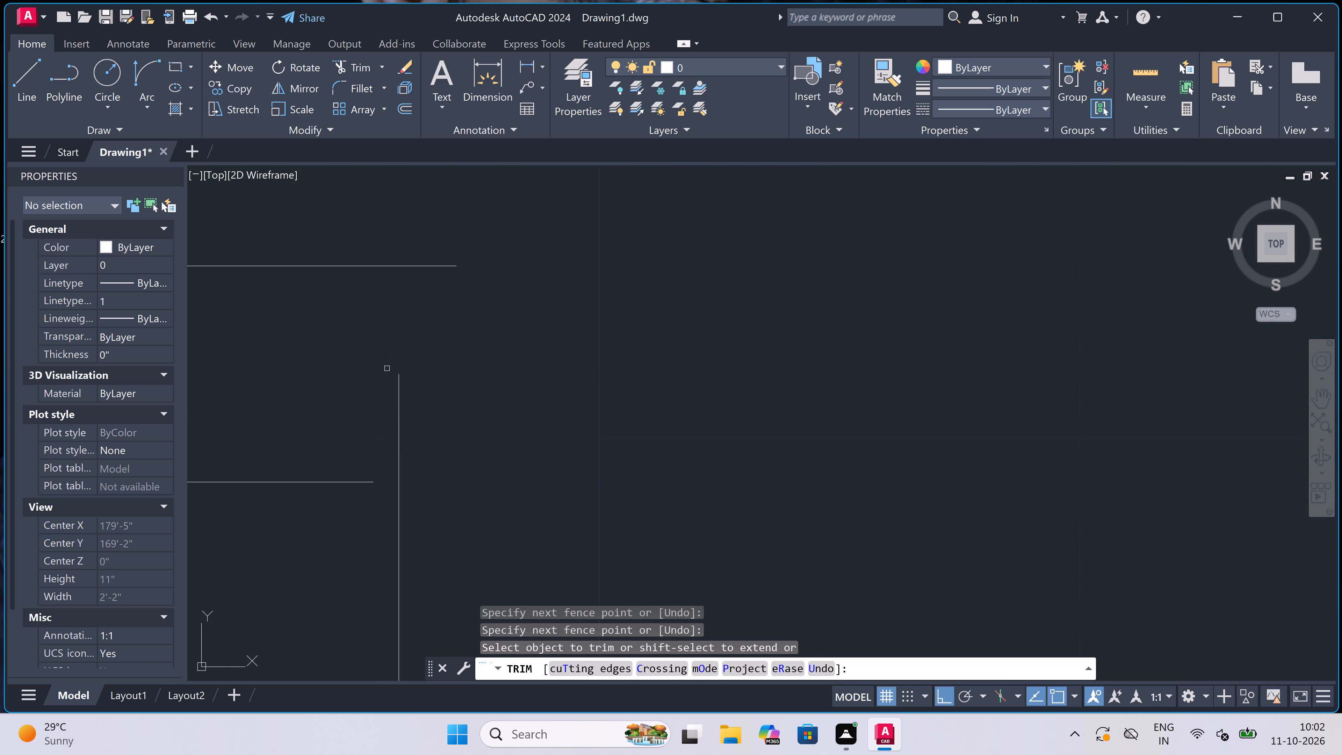
key("Escape")
Extend the wall's lower face about 6" to the right, and close the wall end up and back to the upper face.
scroll(387, 352, "down", 5)
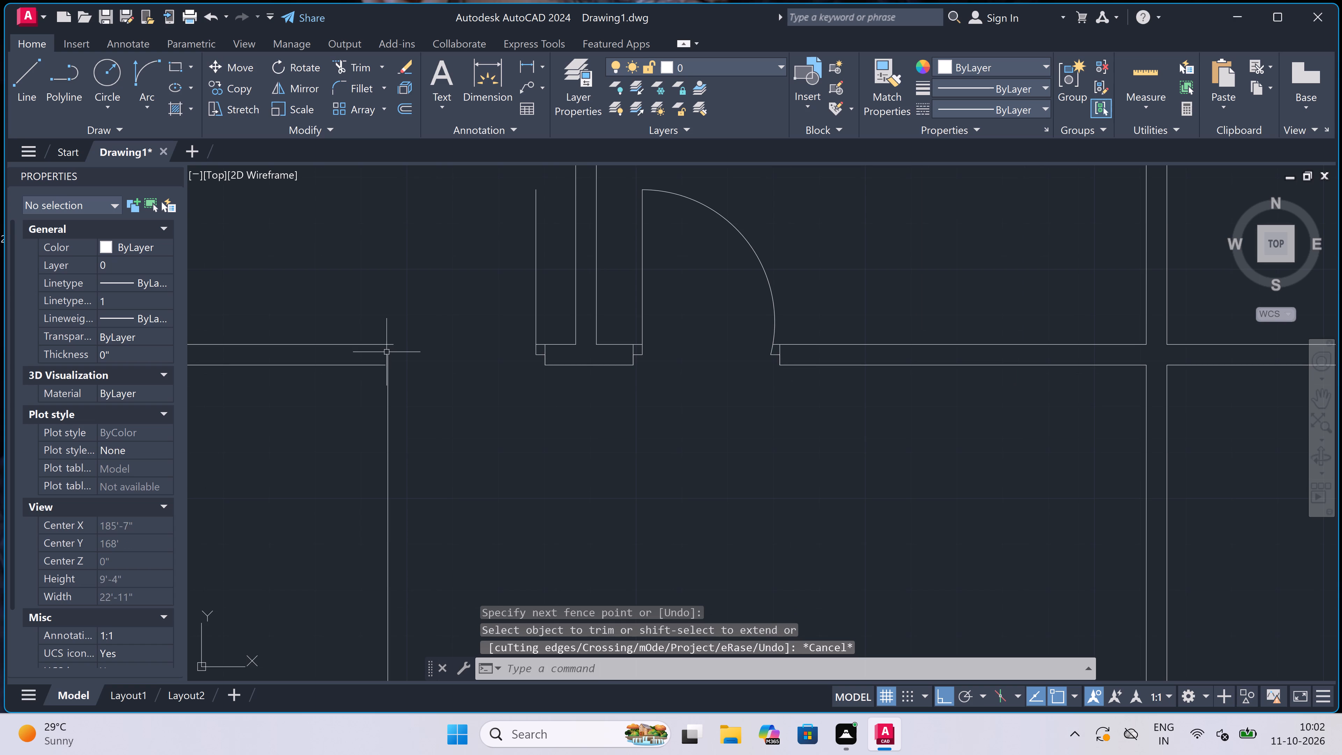
type("l")
key("space")
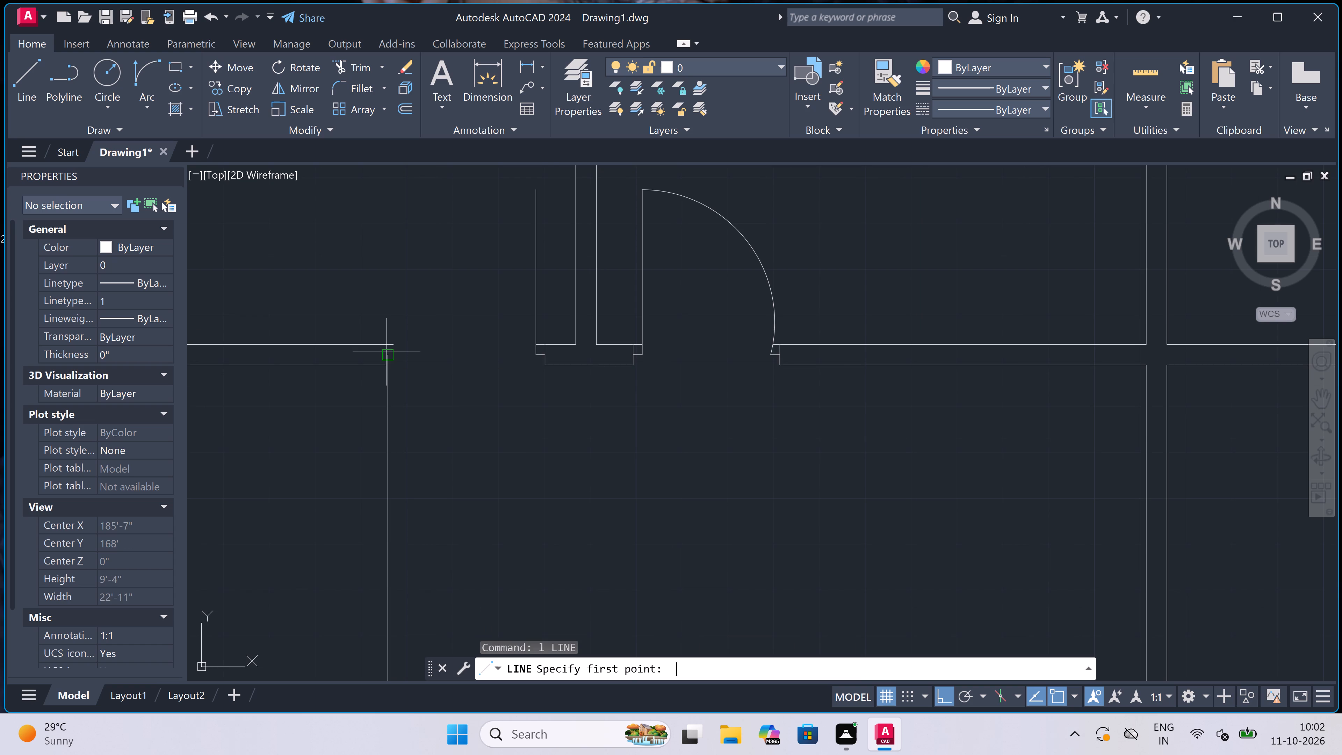
scroll(387, 352, "up", 4)
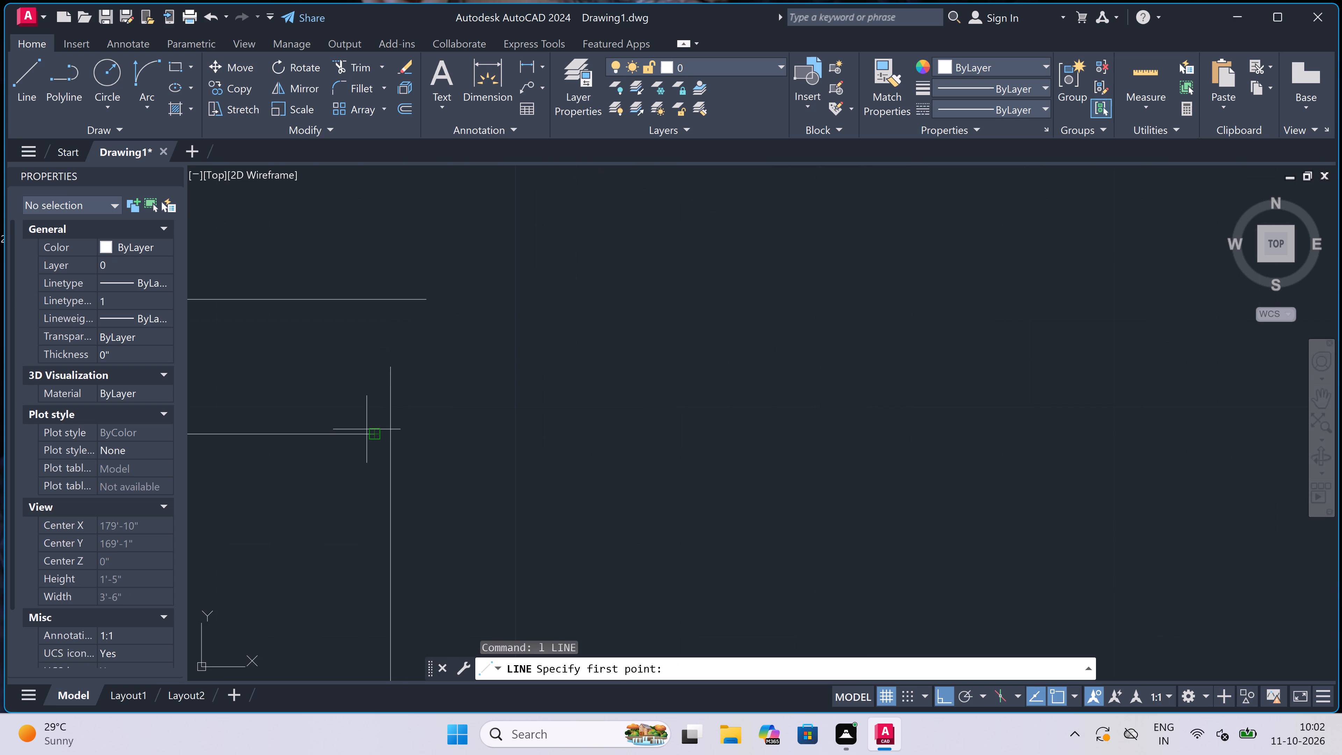
left_click(371, 430)
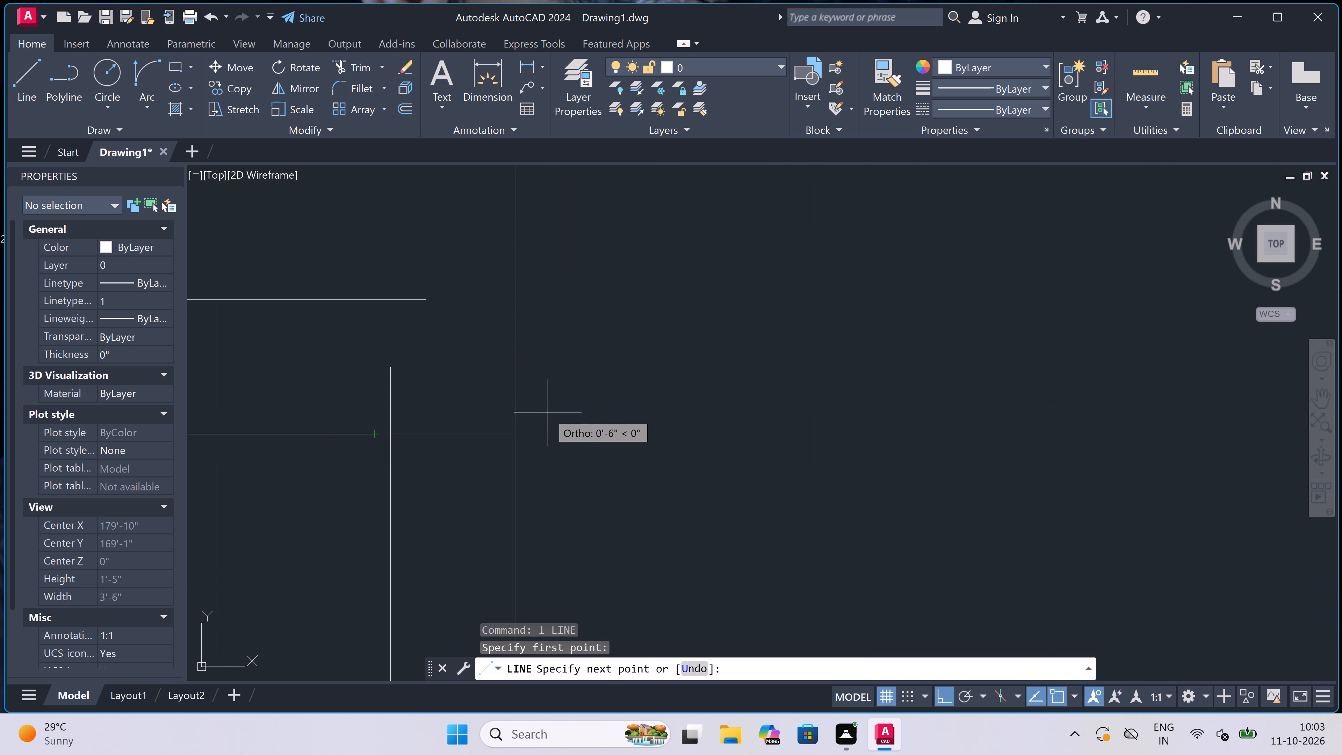
left_click(548, 420)
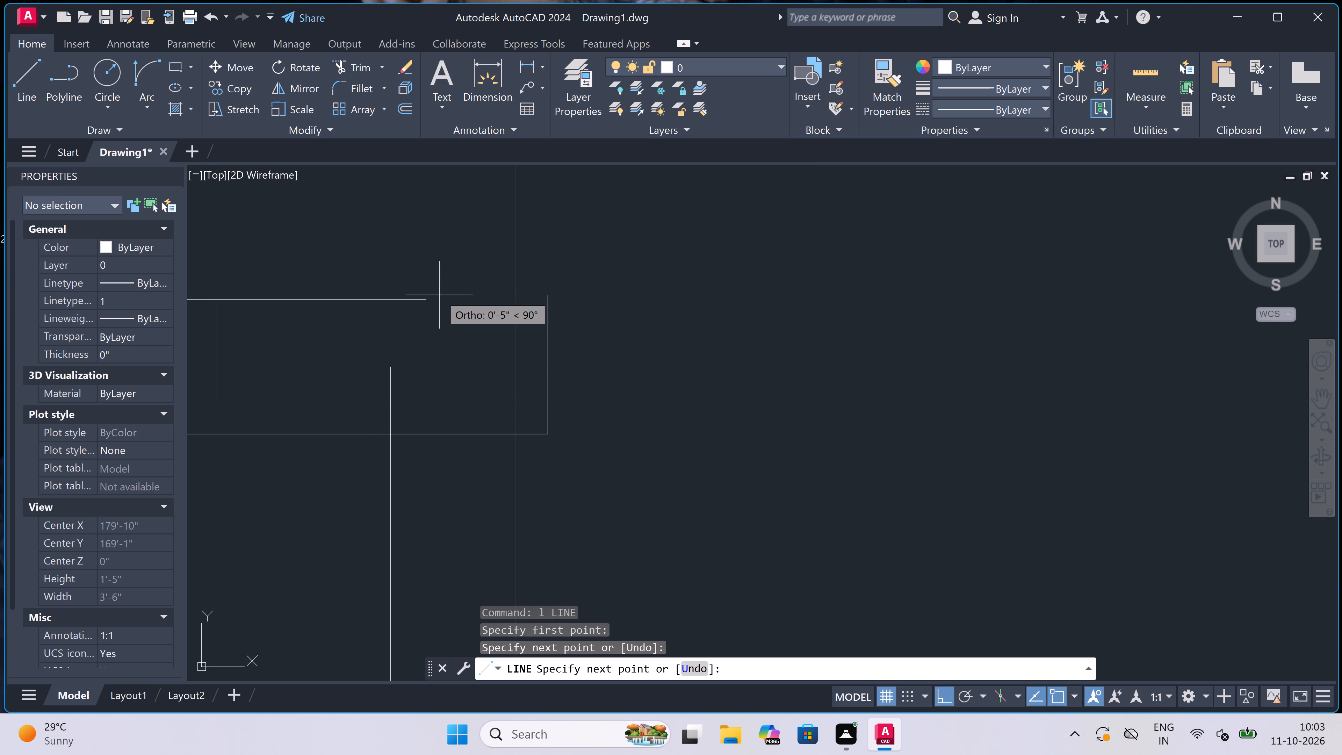
left_click(547, 297)
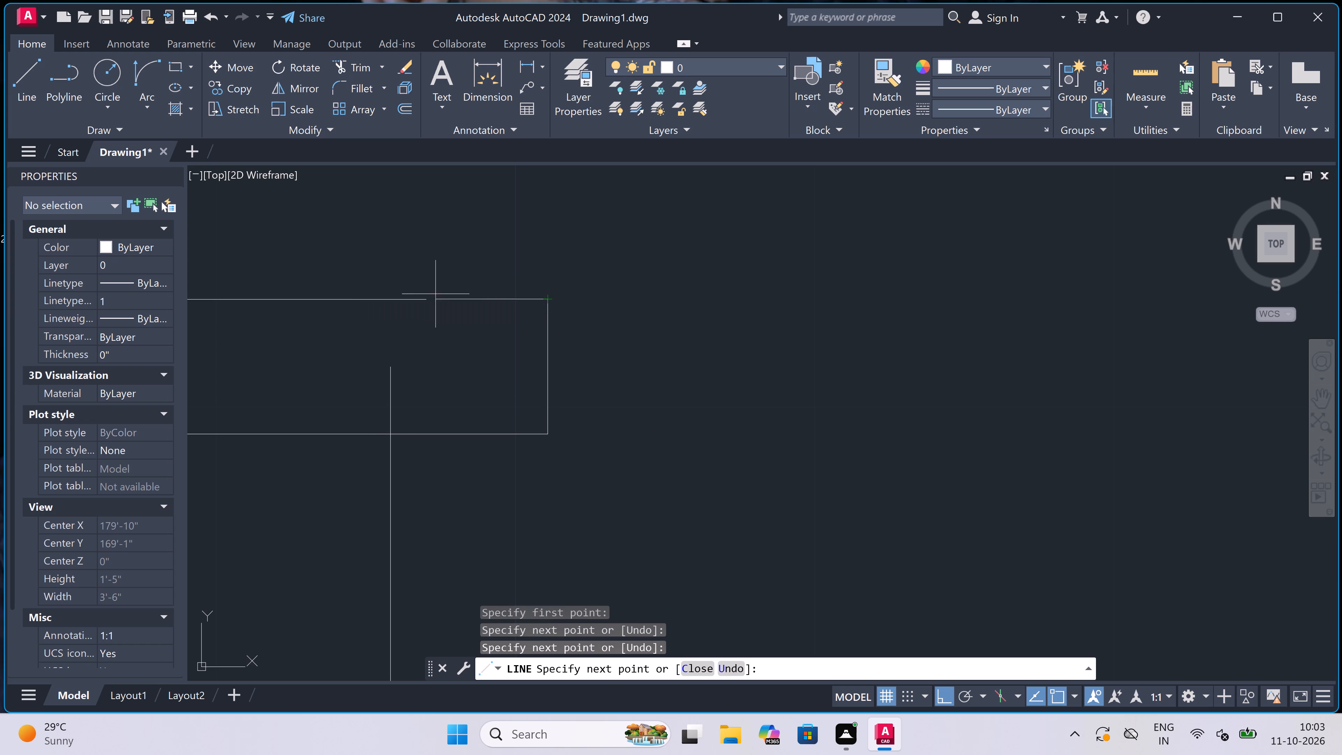
left_click(431, 299)
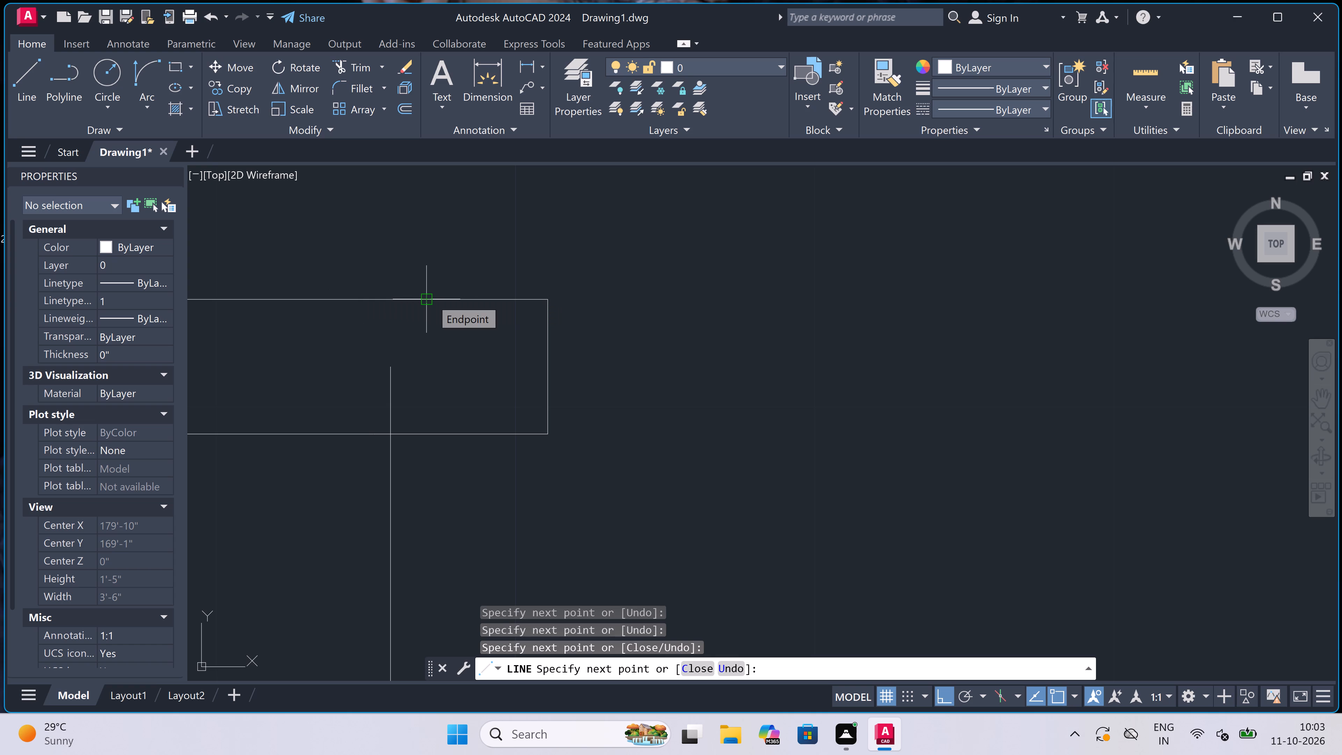
key("Escape")
Trim the part of the area's right edge that projects above the wall's lower face.
type("tr")
key("space")
left_click(392, 390)
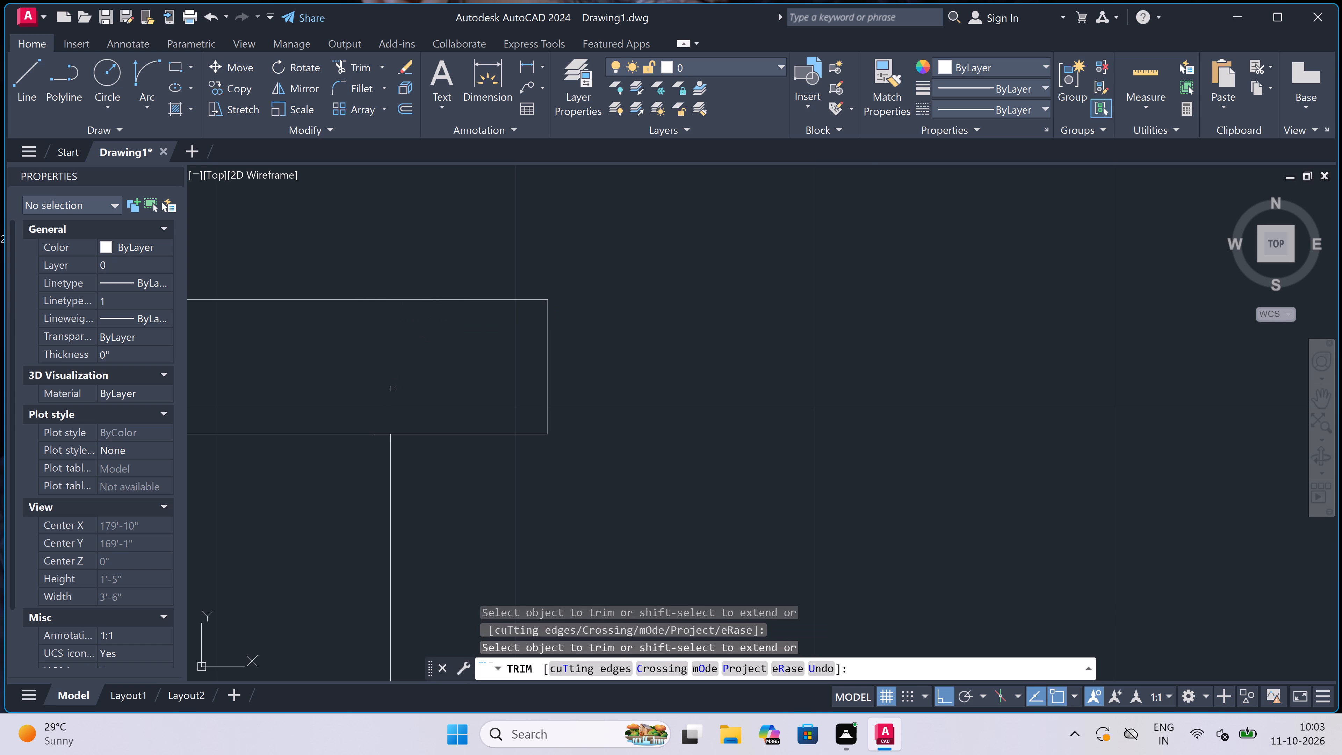
scroll(393, 377, "down", 5)
key("Escape")
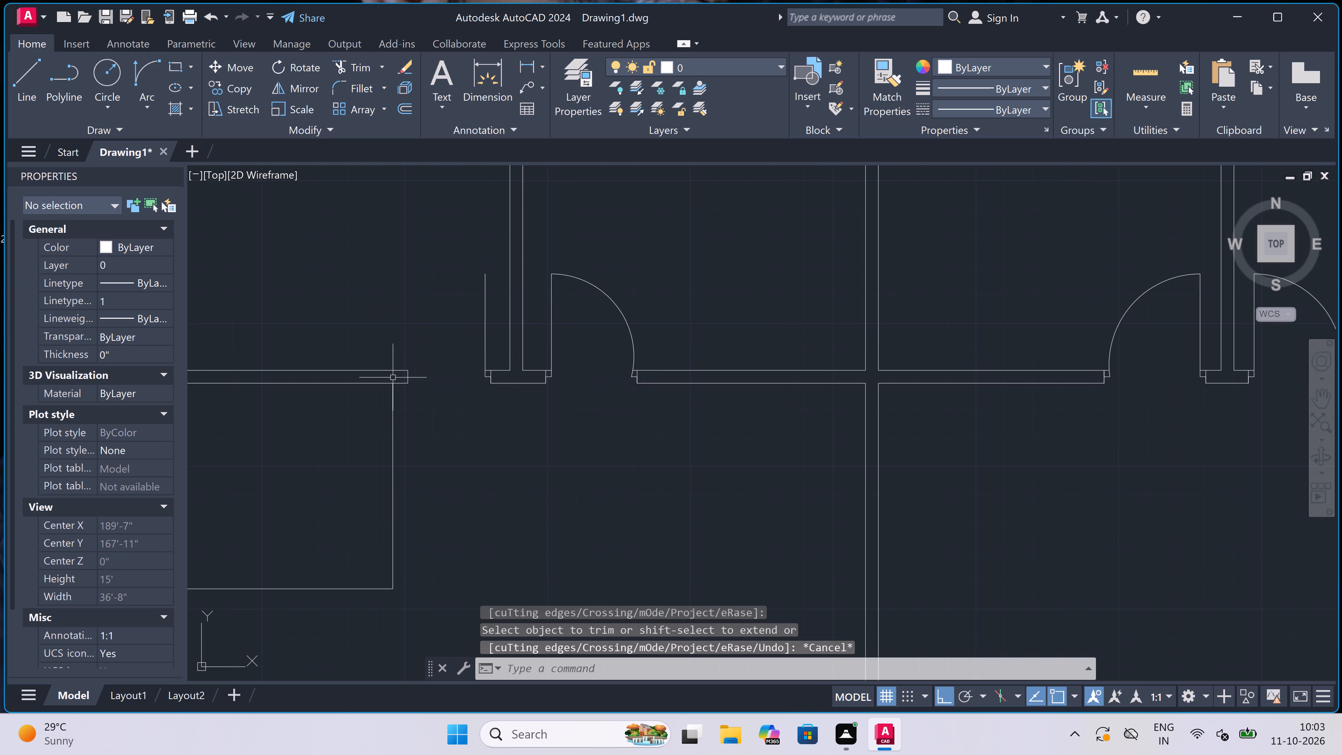
Draw a line 4.5" right from the top of the area's right edge and down level with the area's bottom edge.
type("l")
key("space")
scroll(391, 377, "up", 3)
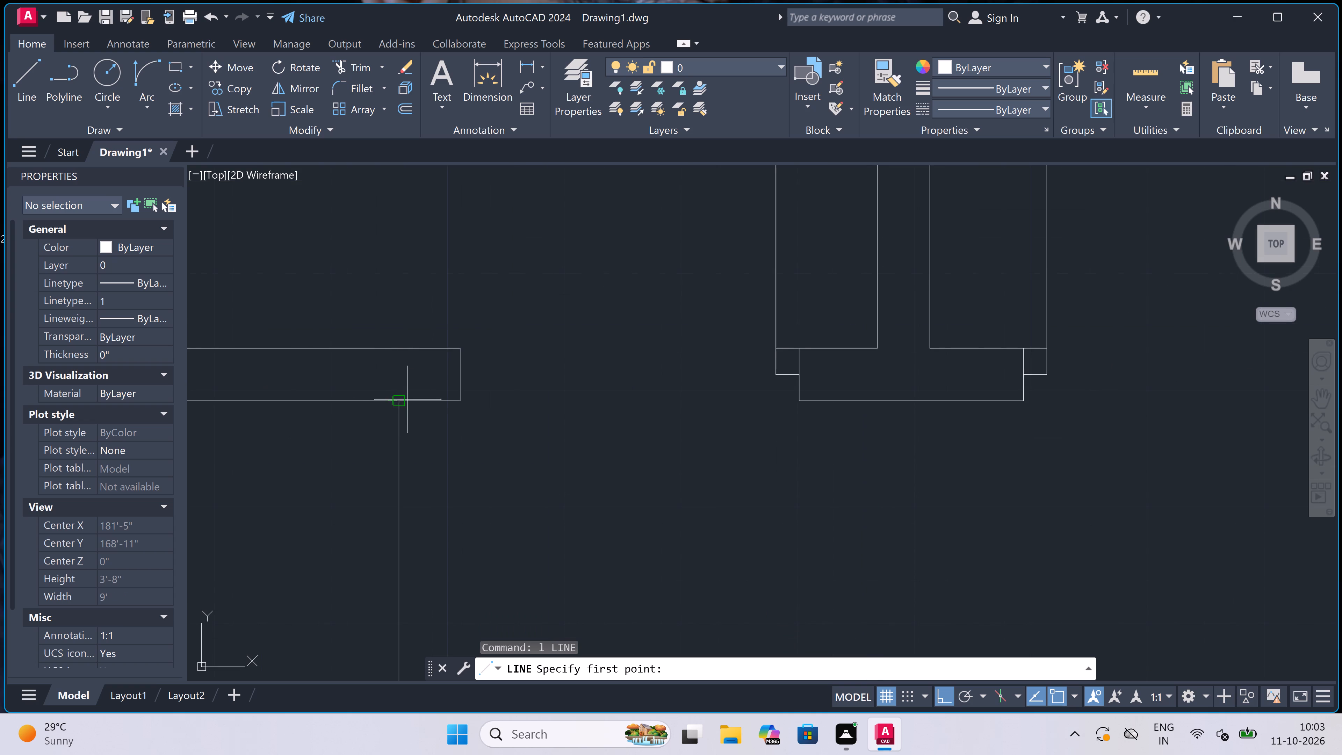
left_click(397, 400)
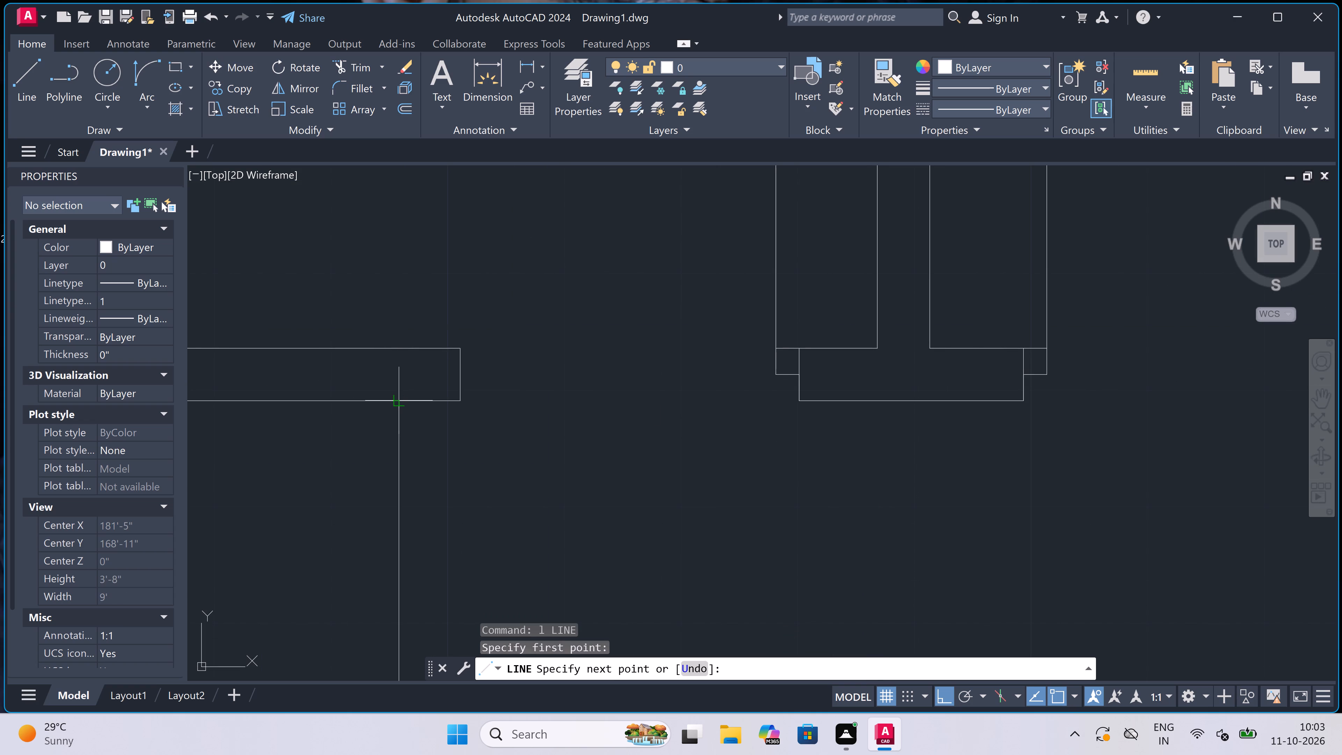
type("4.5\"")
key("space")
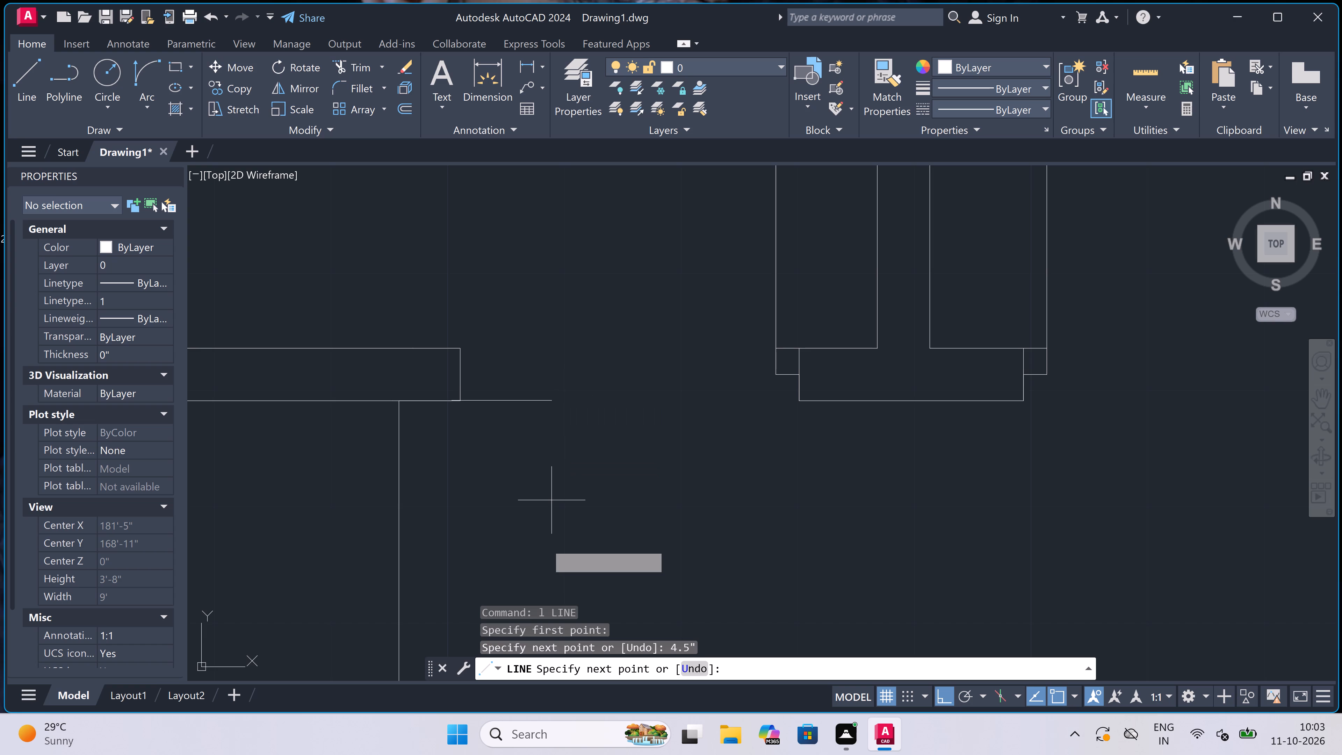
scroll(455, 296, "down", 4)
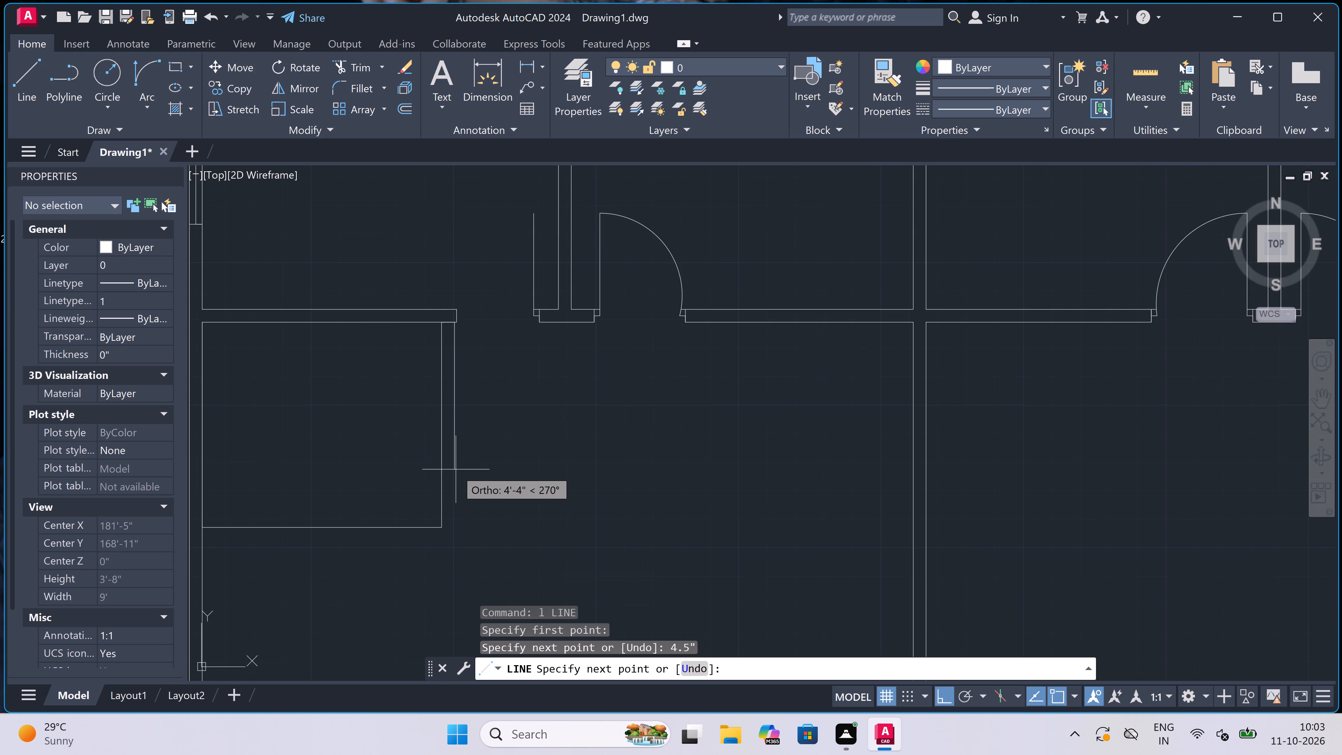
scroll(457, 442, "down", 2)
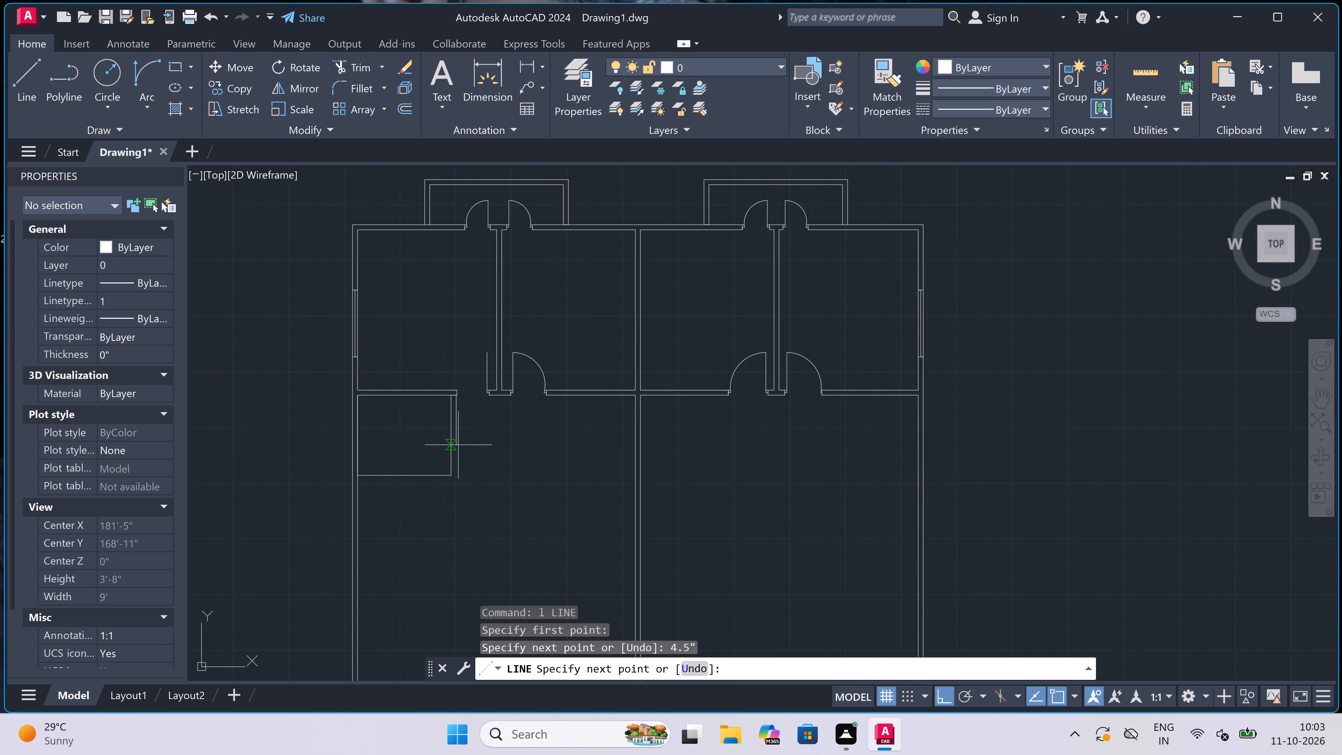
scroll(454, 494, "up", 5)
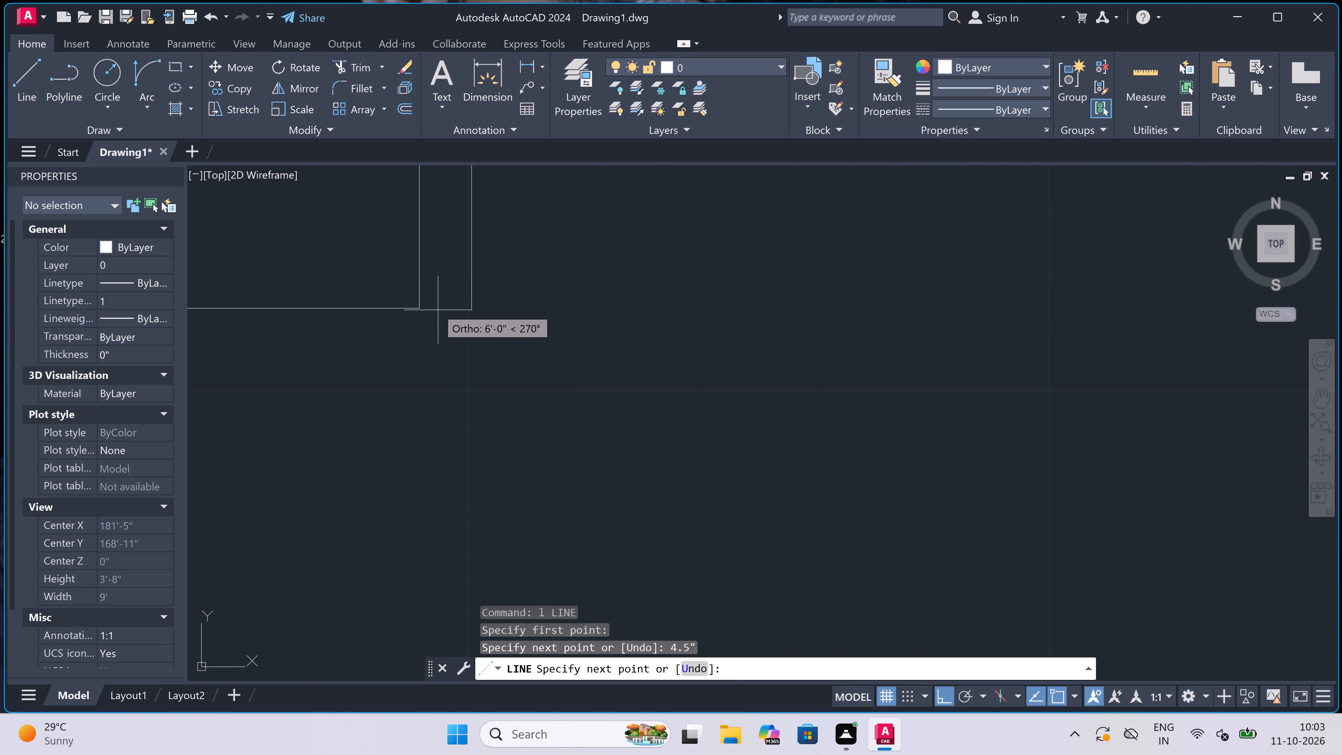
left_click(473, 311)
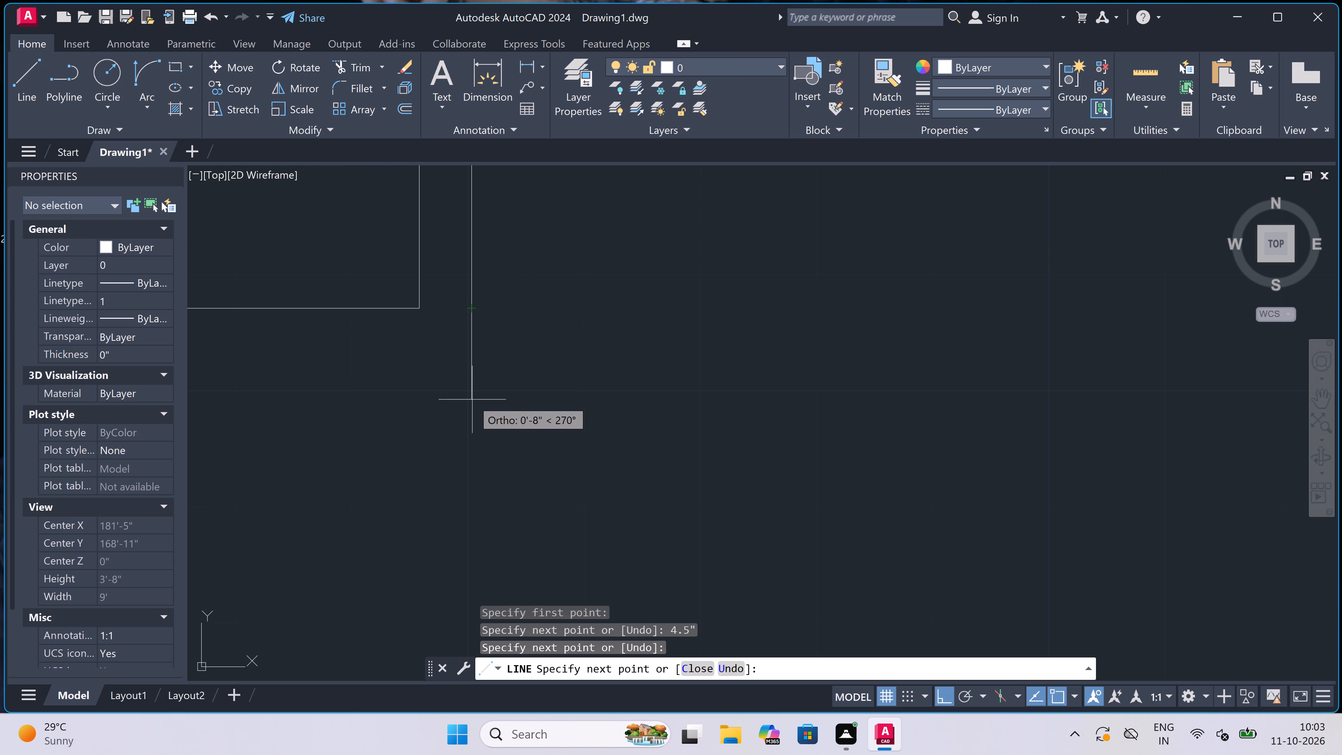
Continue the outline 4.5" further down and left to the left wall's inner face, completing the area's outer wall faces.
key("4")
type(".5")
type("\"")
key("space")
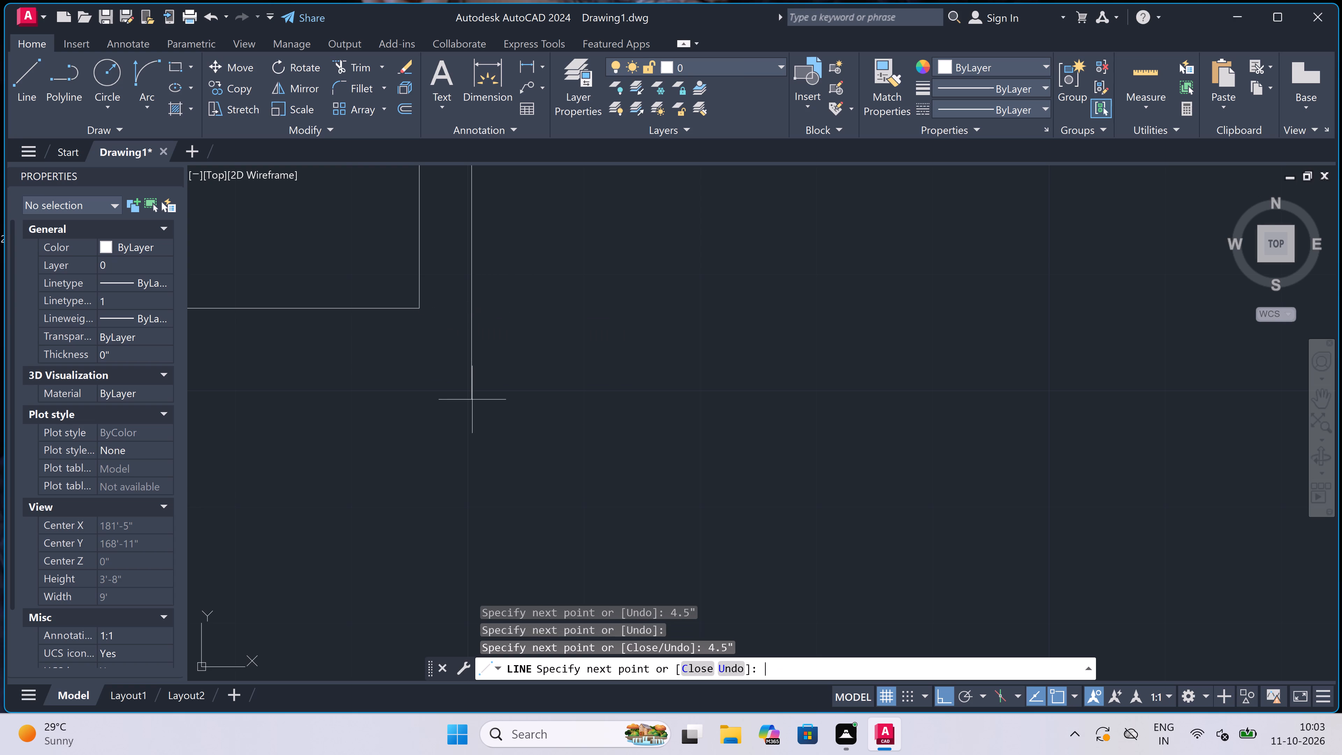
scroll(472, 403, "down", 5)
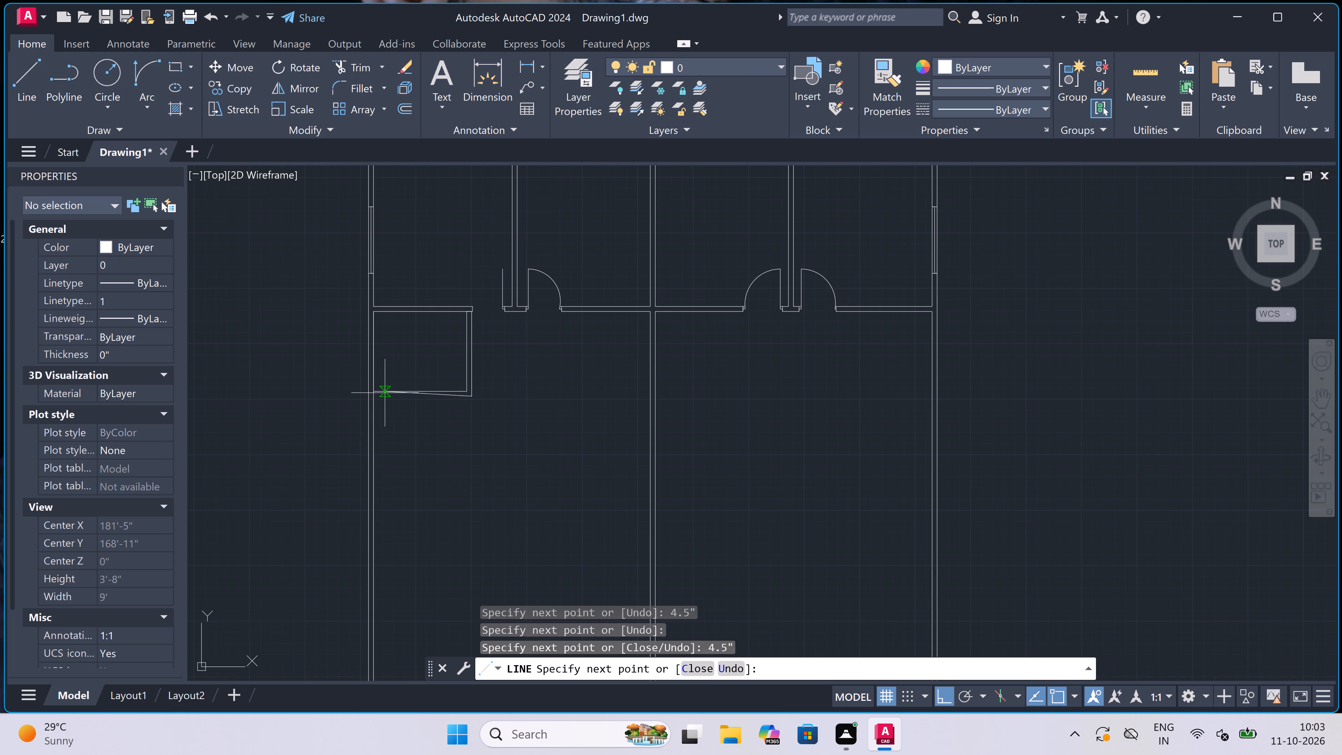
scroll(370, 391, "up", 3)
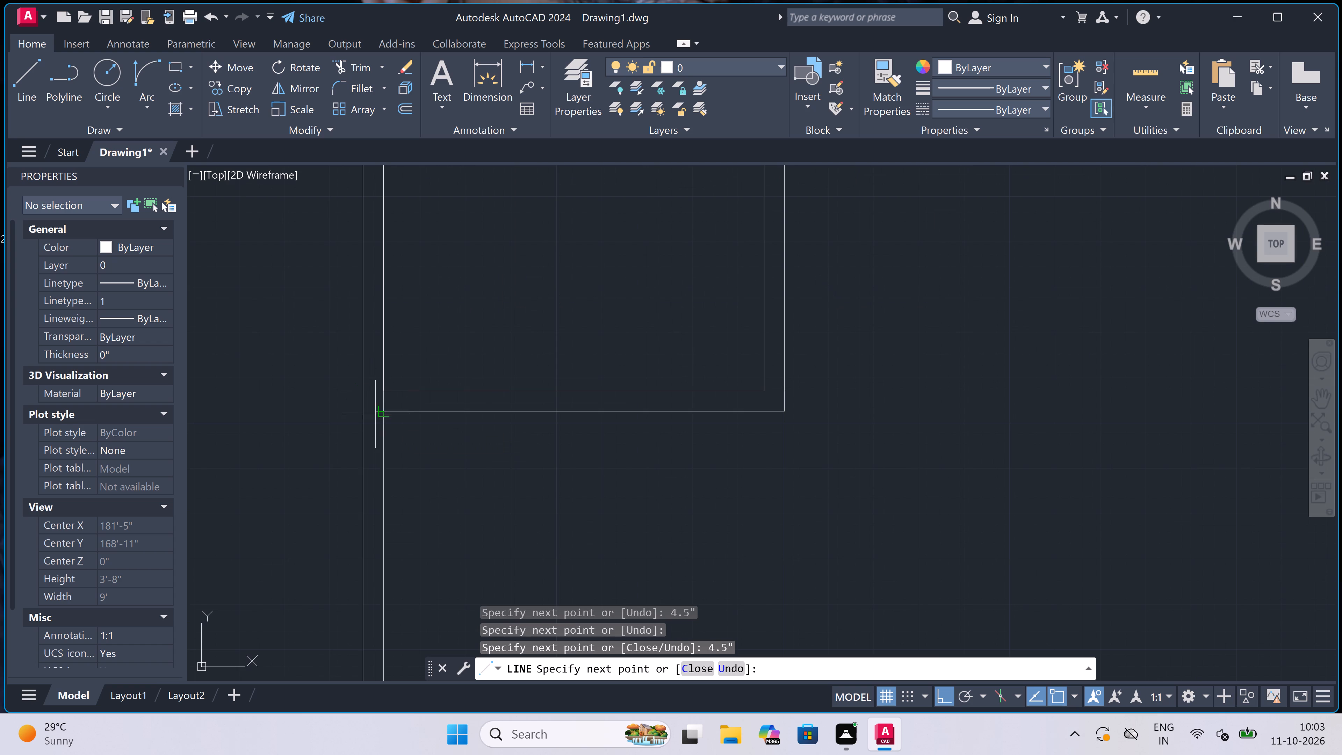
scroll(375, 414, "up", 2)
left_click(395, 407)
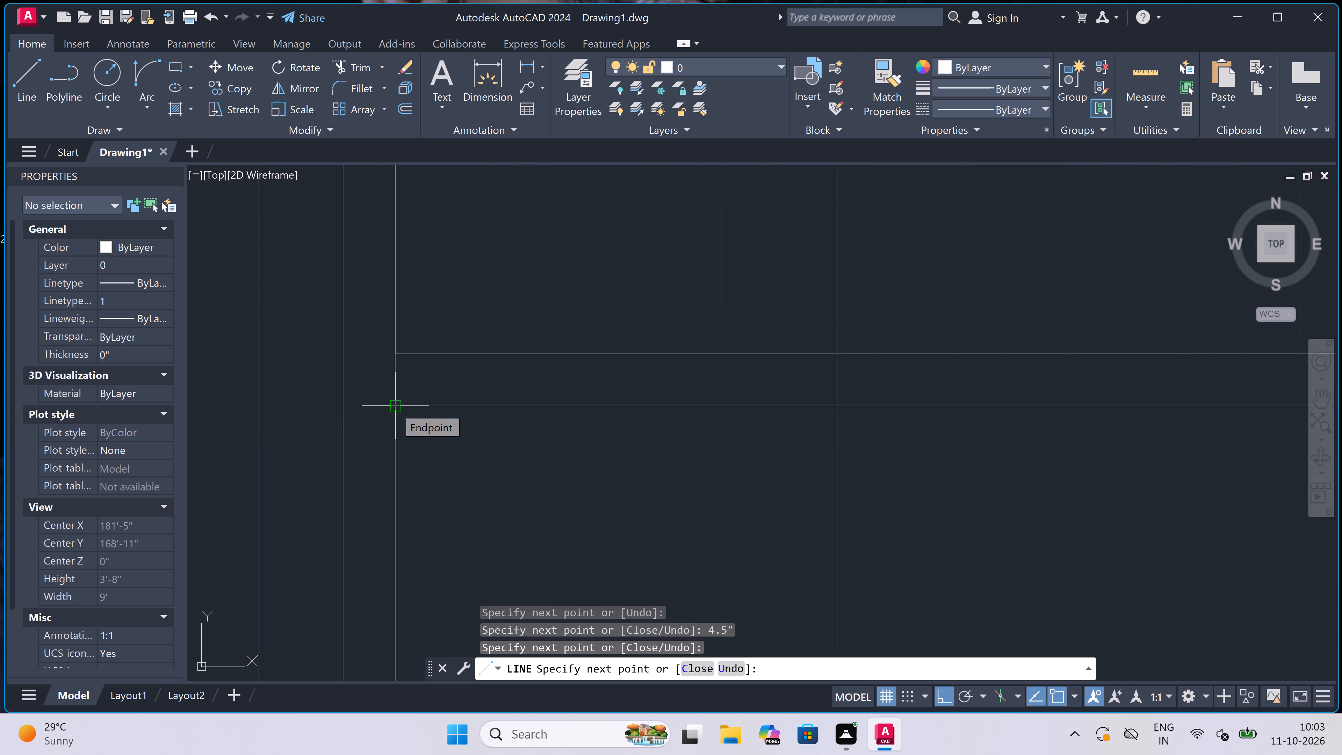
key("Escape")
In the lower-right room, draw a 6' line down the right wall's inner face from the corner beneath the dividing wall.
scroll(394, 407, "down", 6)
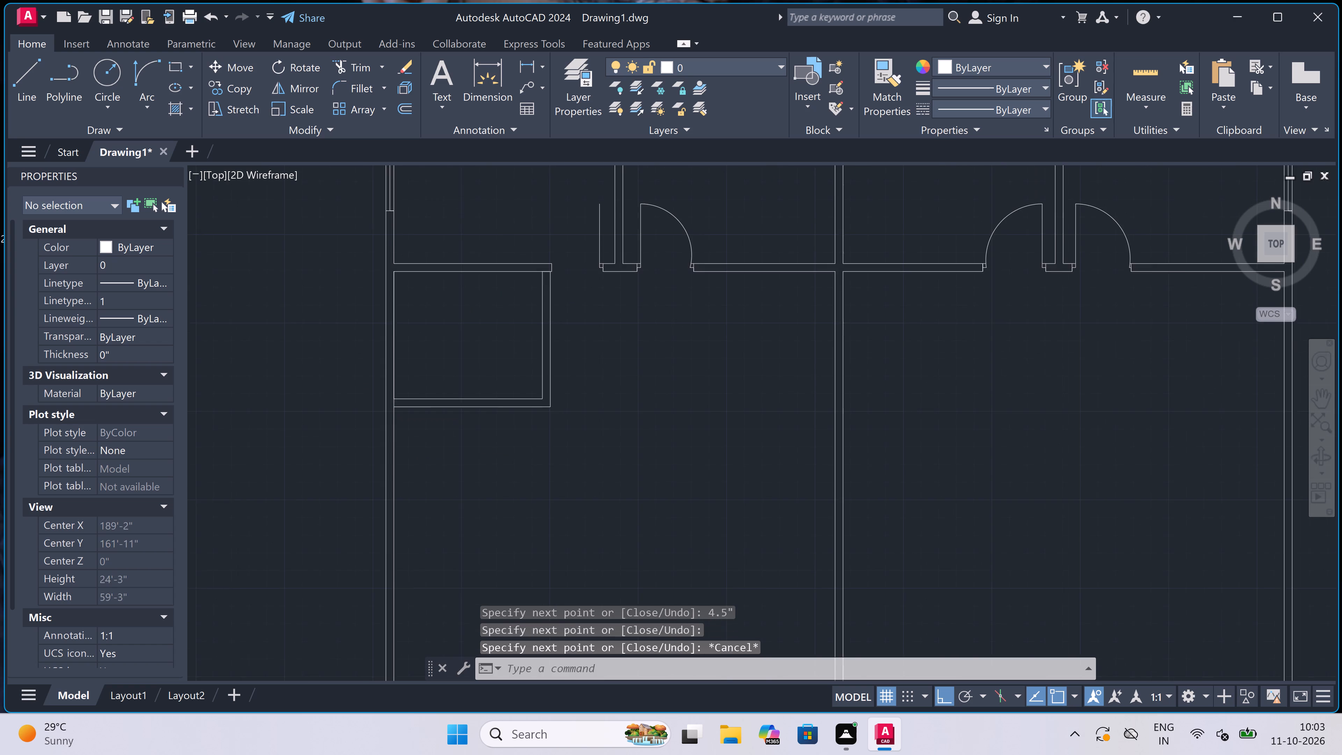
scroll(947, 297, "up", 2)
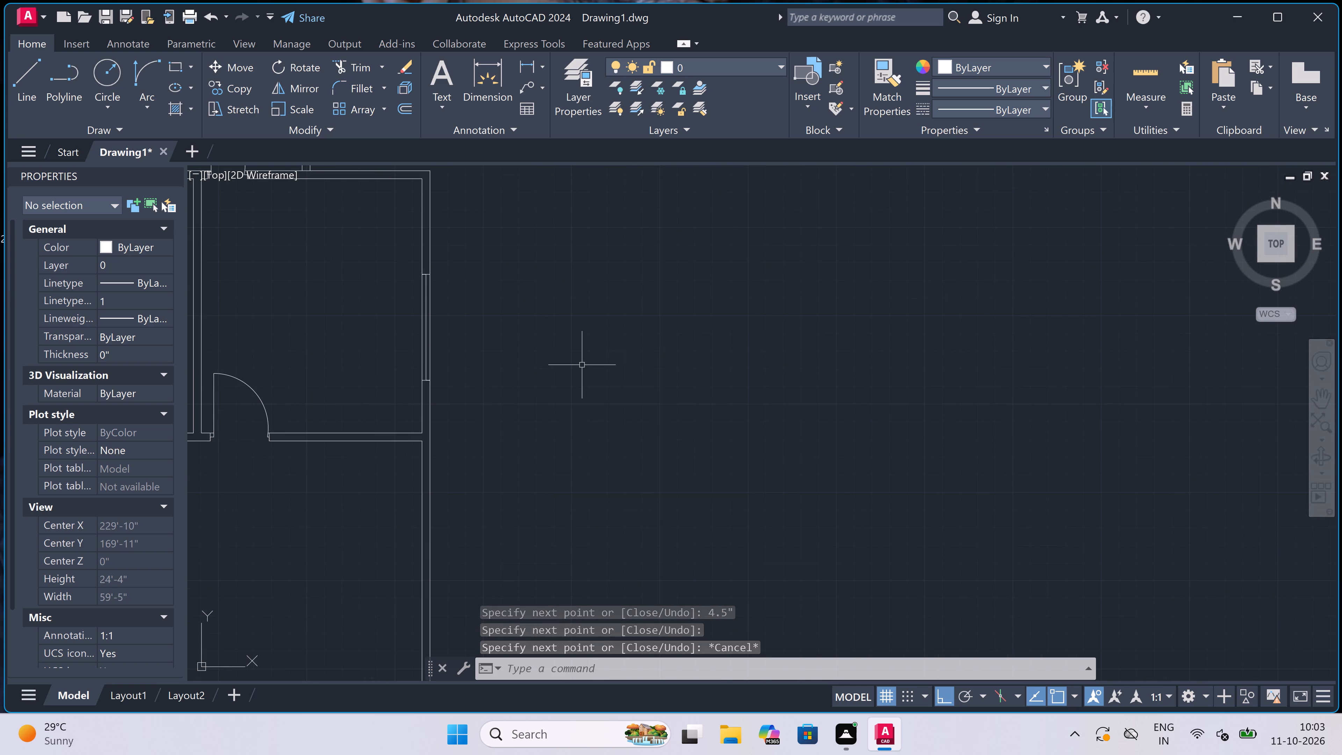
scroll(457, 384, "down", 3)
scroll(421, 400, "up", 3)
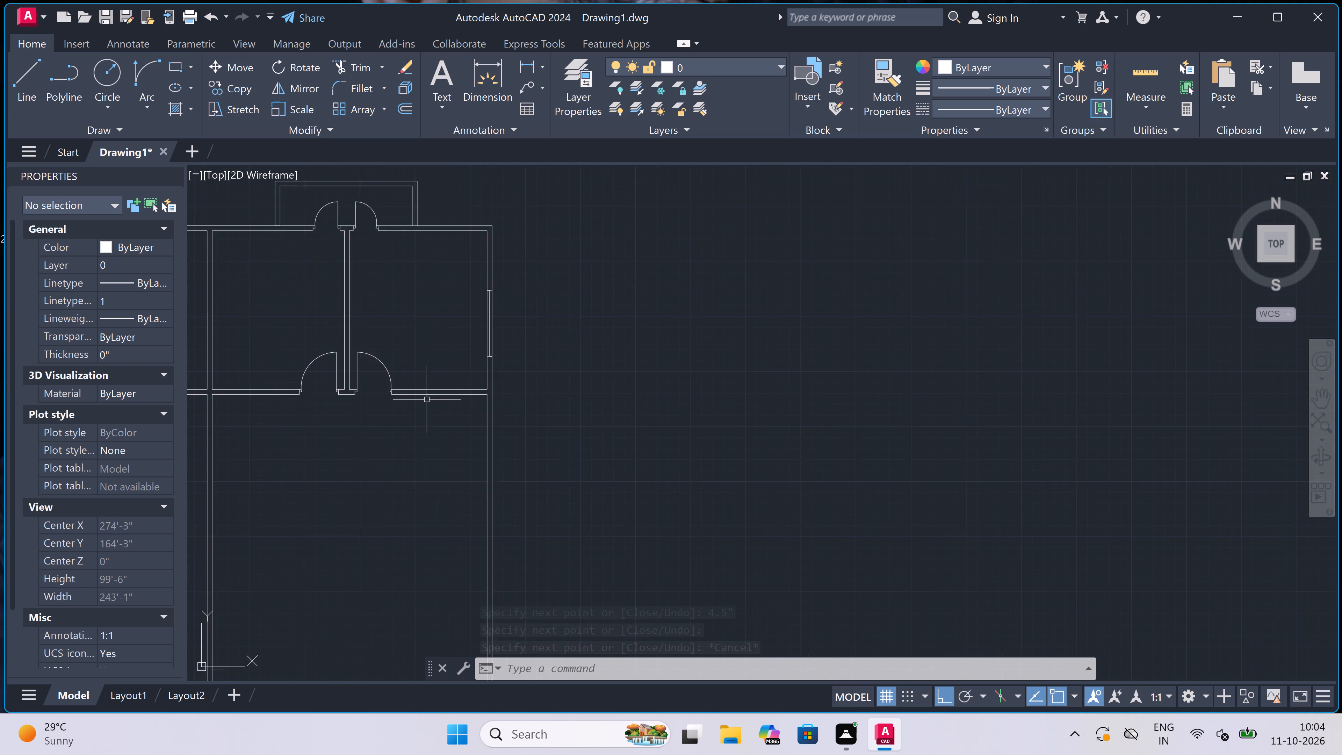
scroll(483, 411, "up", 2)
scroll(500, 393, "down", 2)
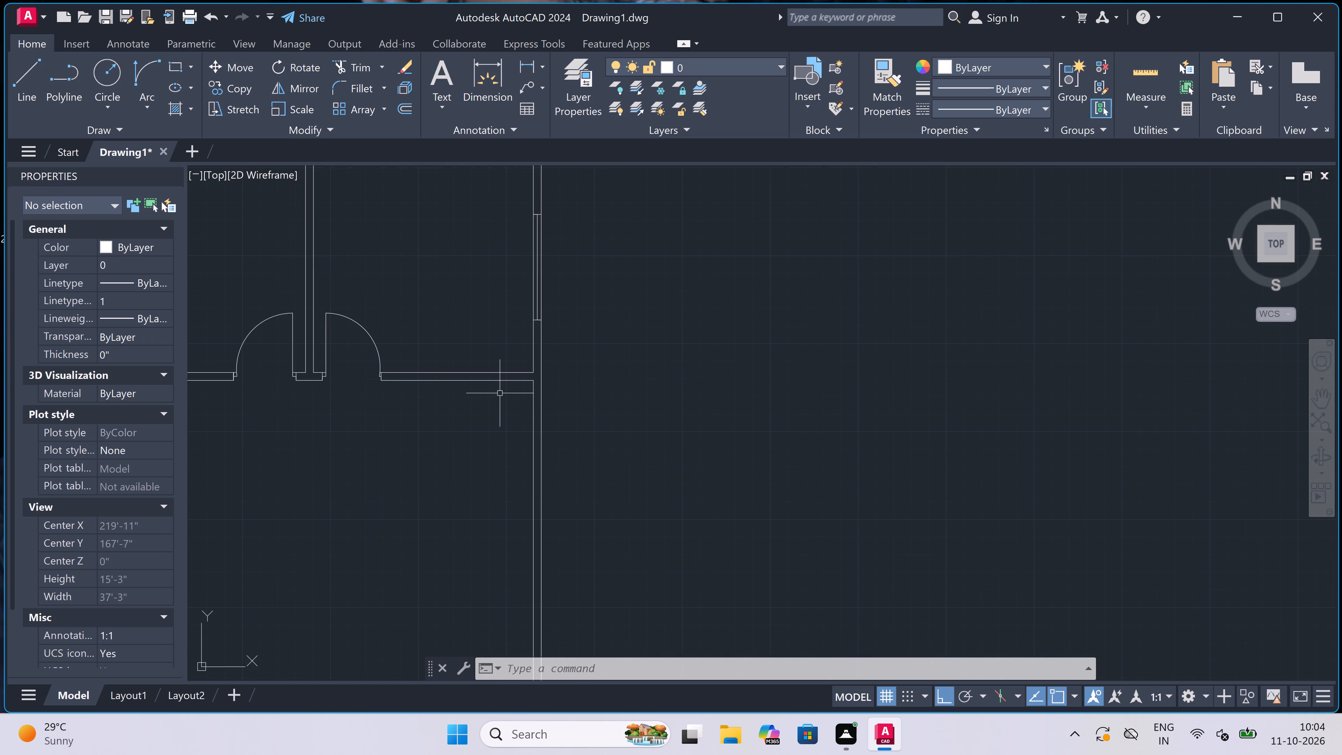
type("l")
key("space")
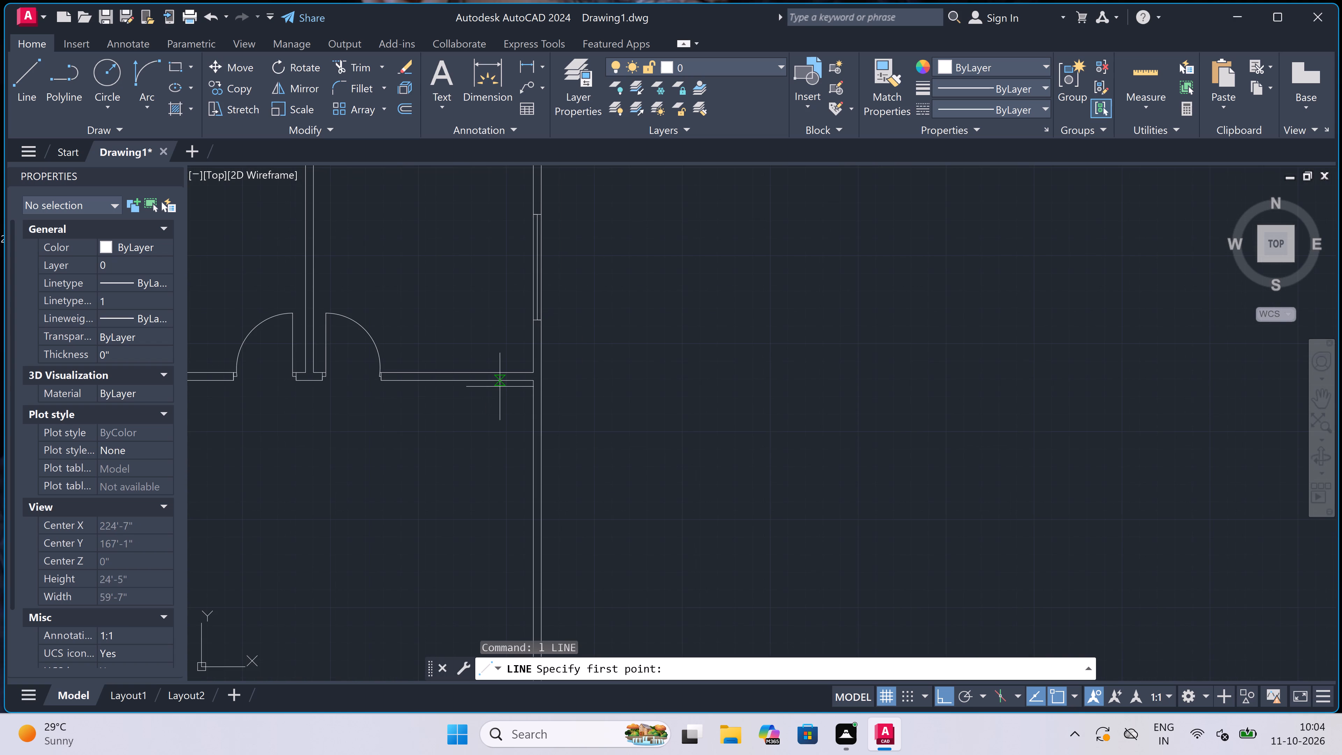
scroll(489, 399, "up", 2)
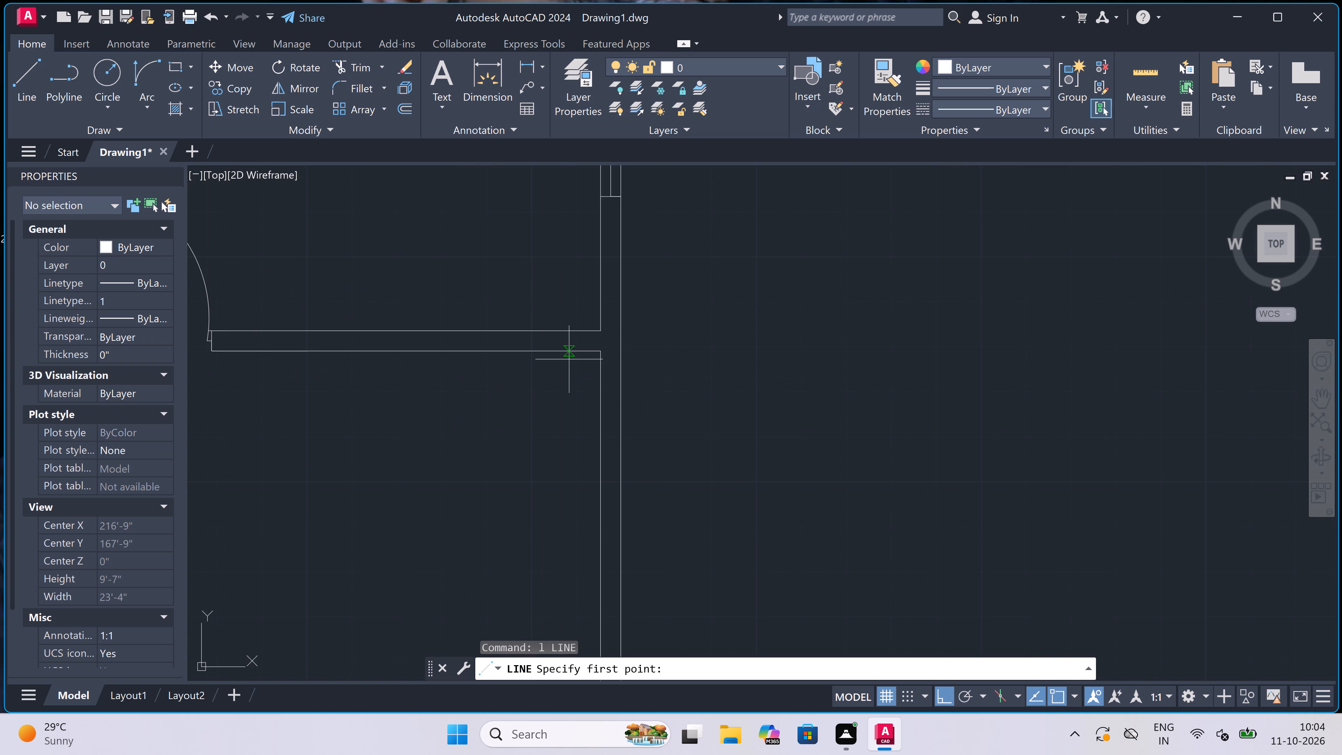
left_click(602, 353)
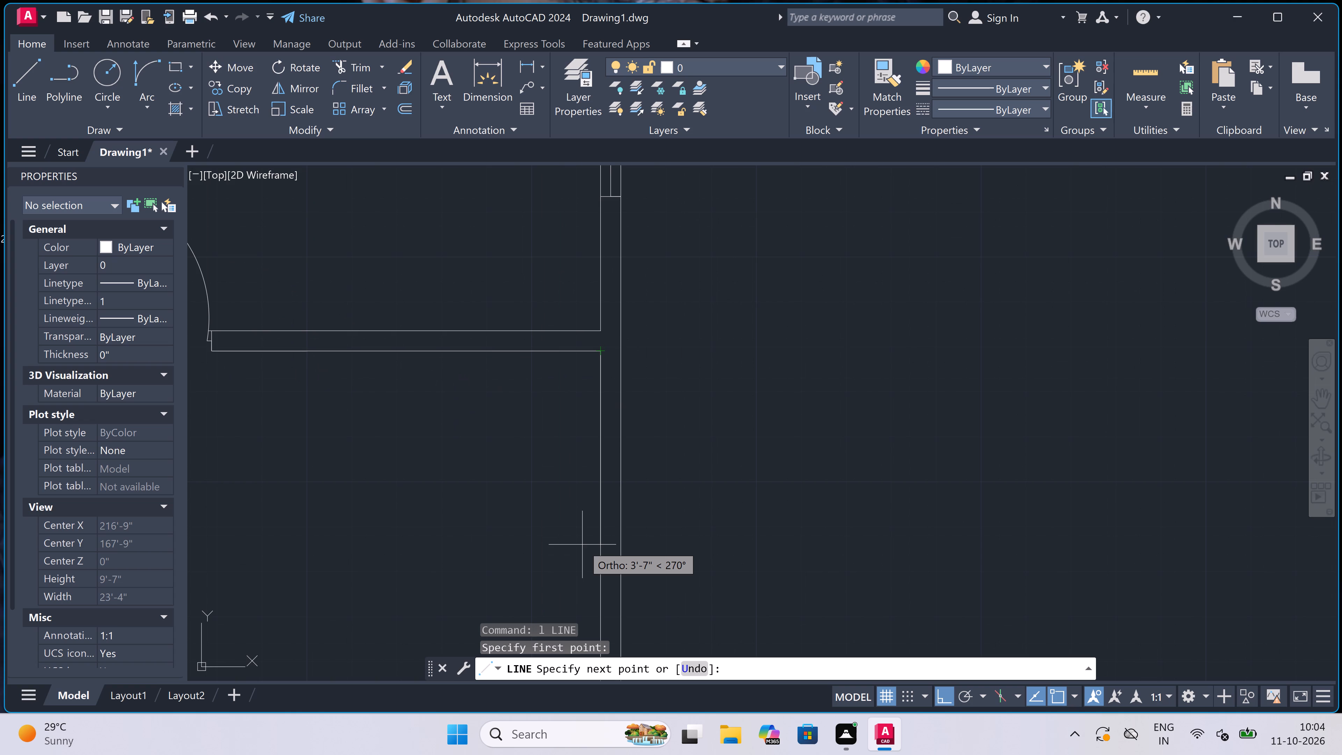
type("6'")
key("space")
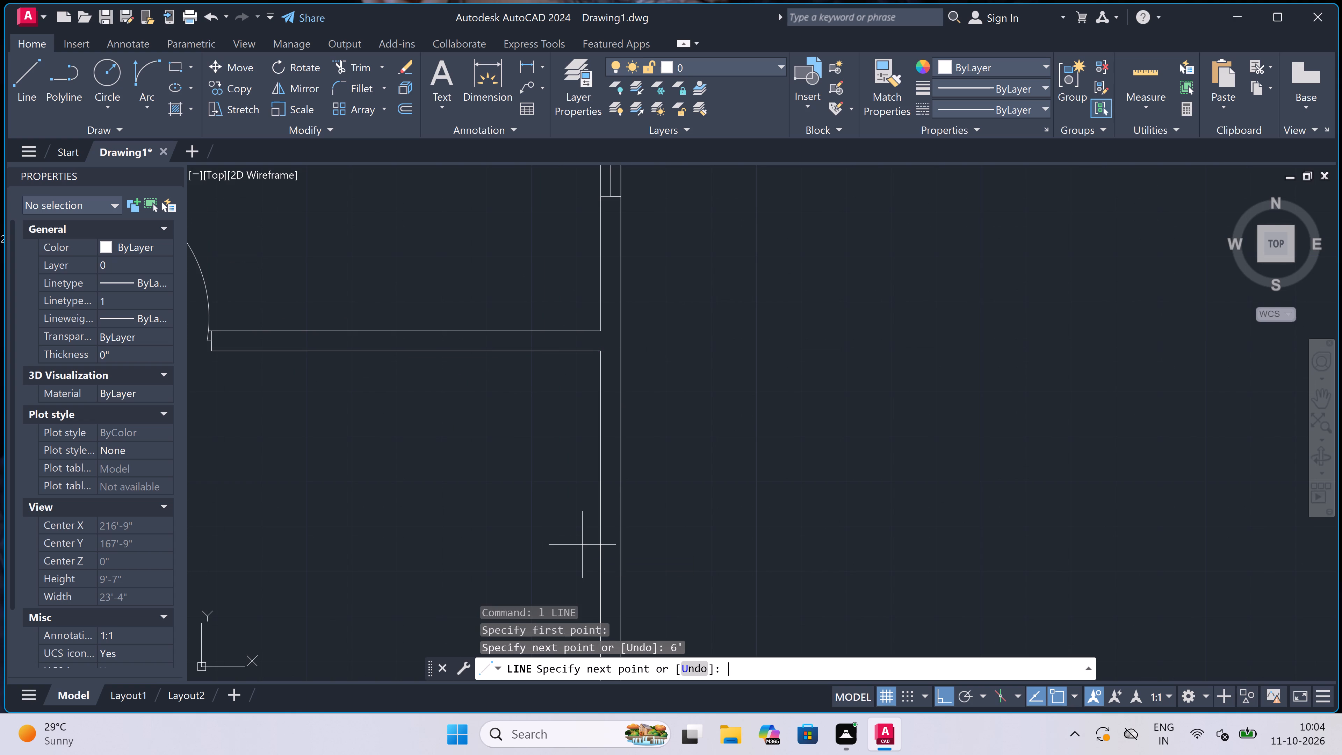
Continue the line 7' left and back up to the dividing wall's lower face, enclosing a 7' by 6' area.
scroll(549, 496, "down", 4)
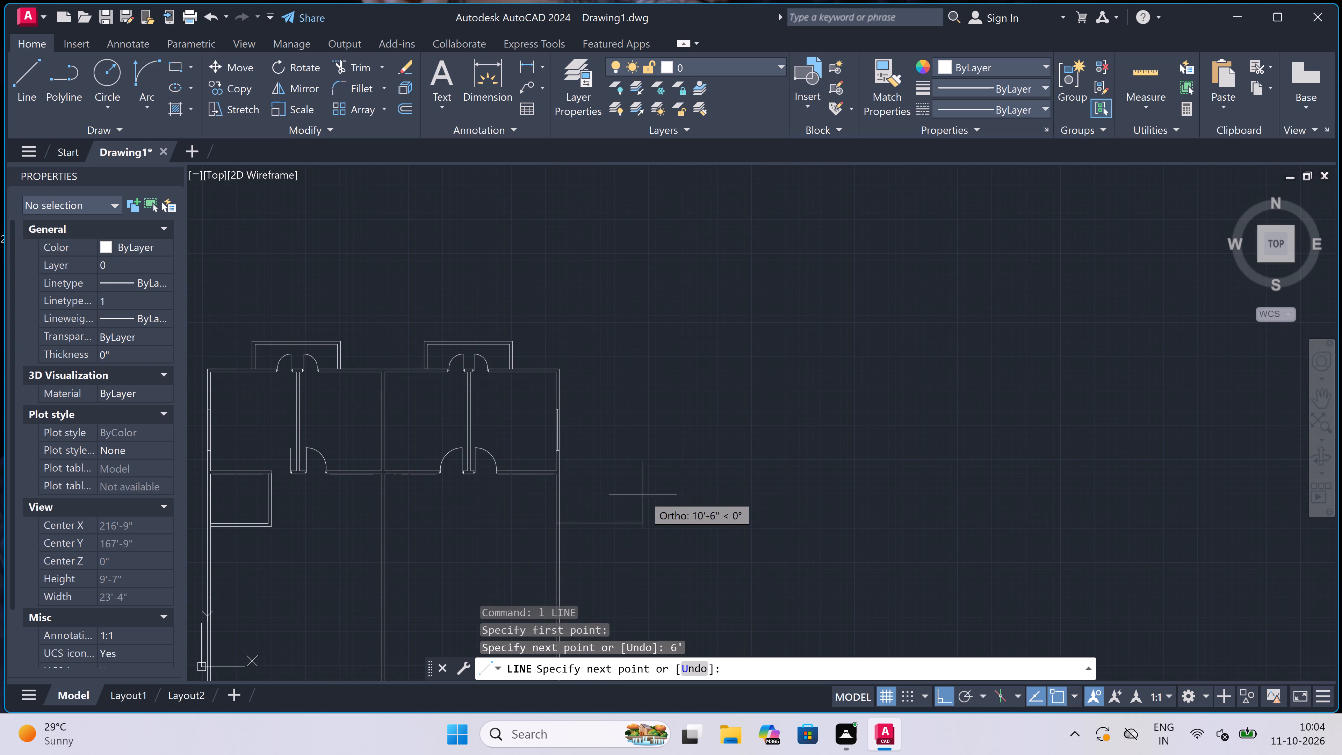
scroll(568, 510, "up", 3)
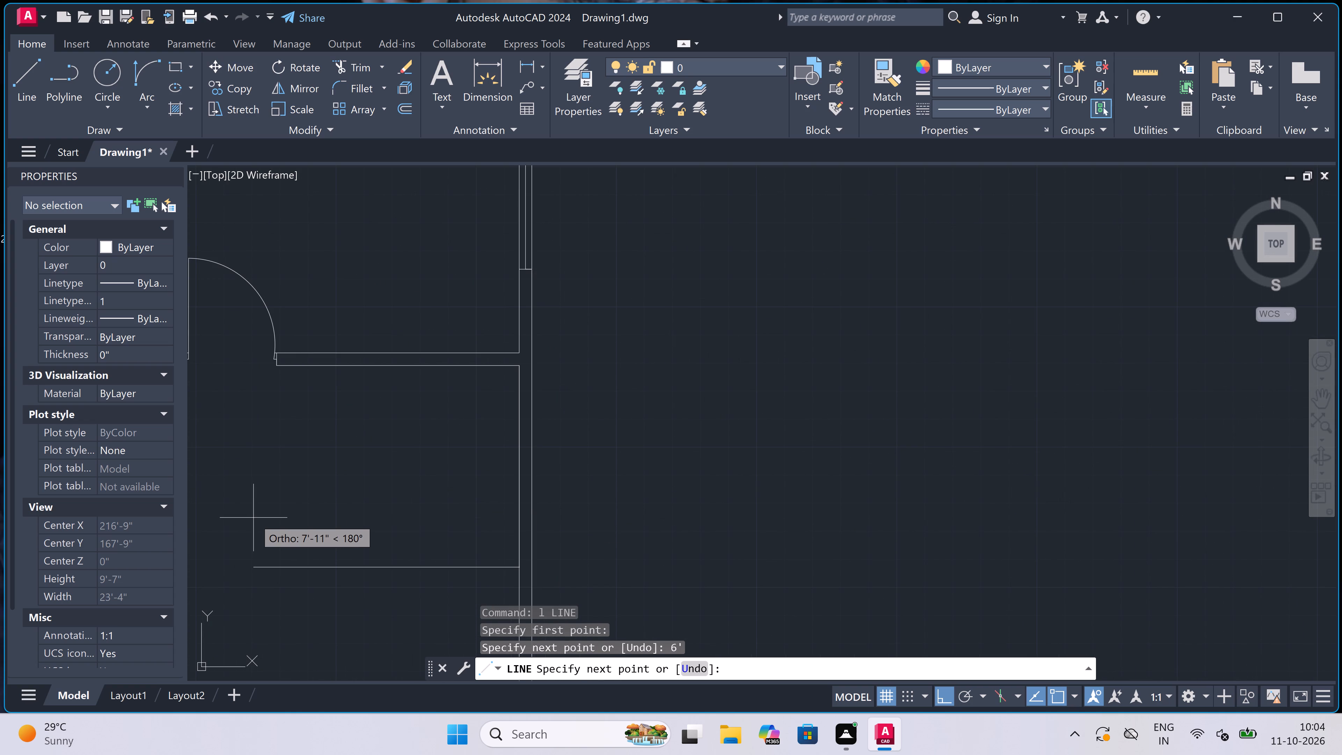
type("7'")
key("space")
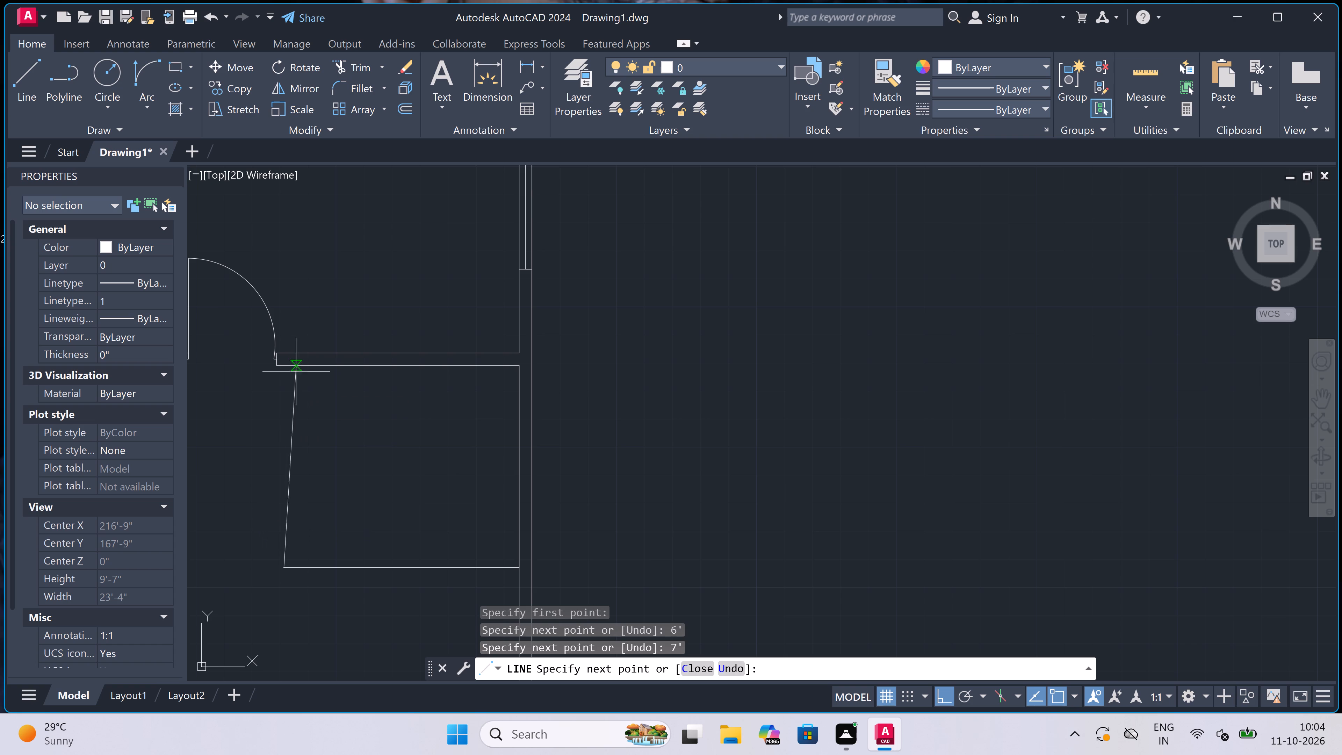
scroll(280, 356, "up", 3)
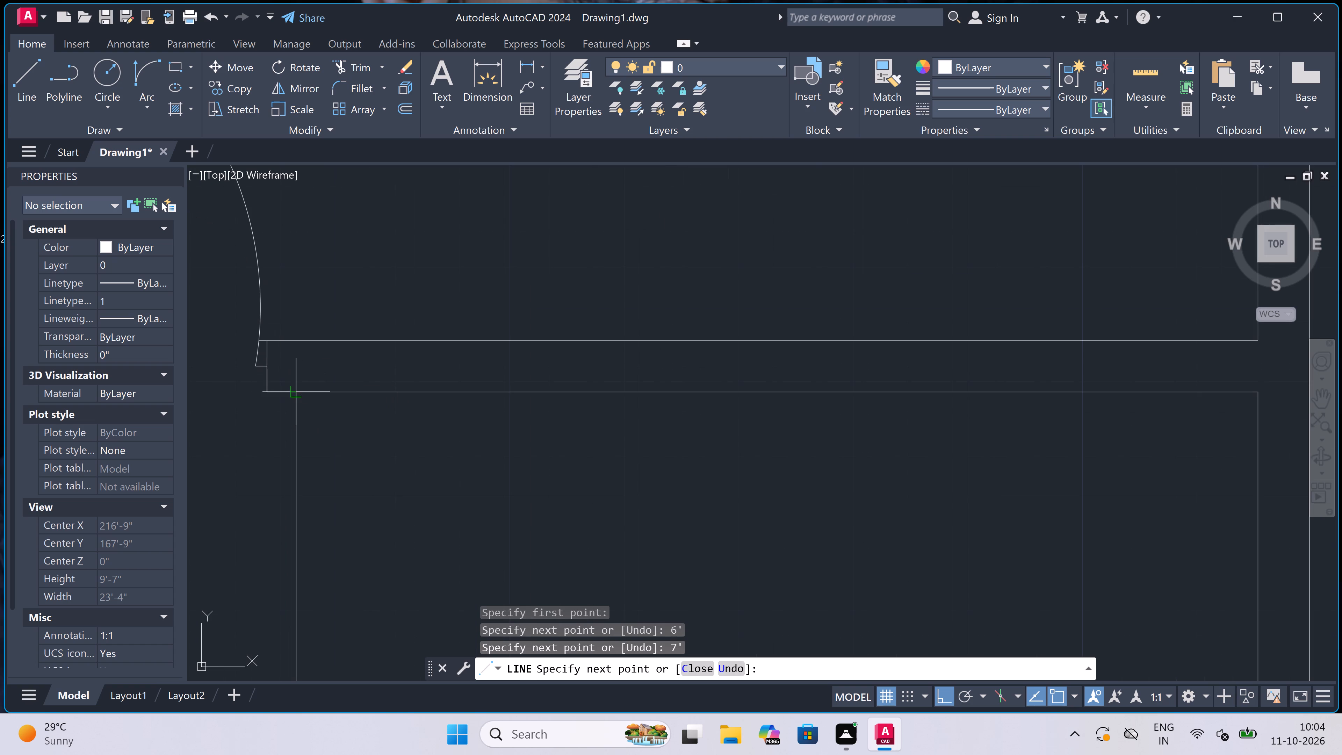
scroll(297, 395, "up", 2)
left_click(293, 384)
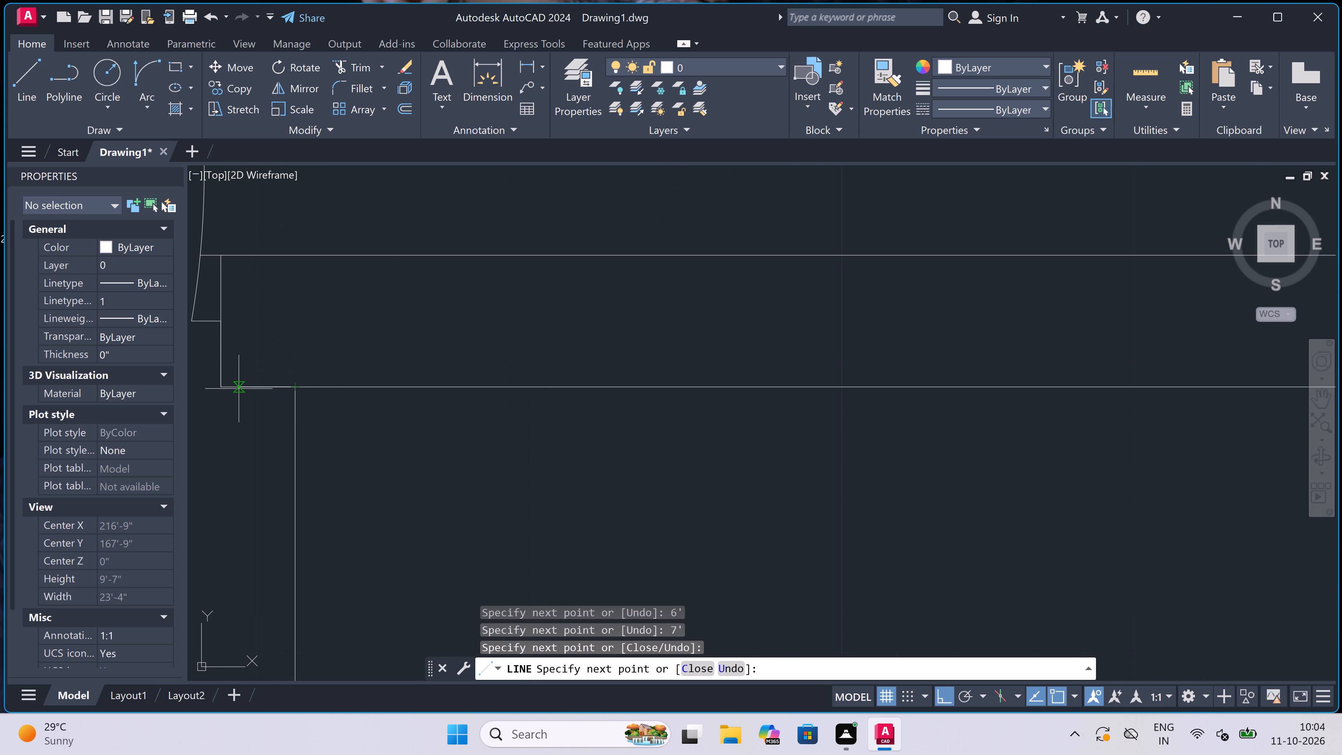
scroll(441, 344, "down", 4)
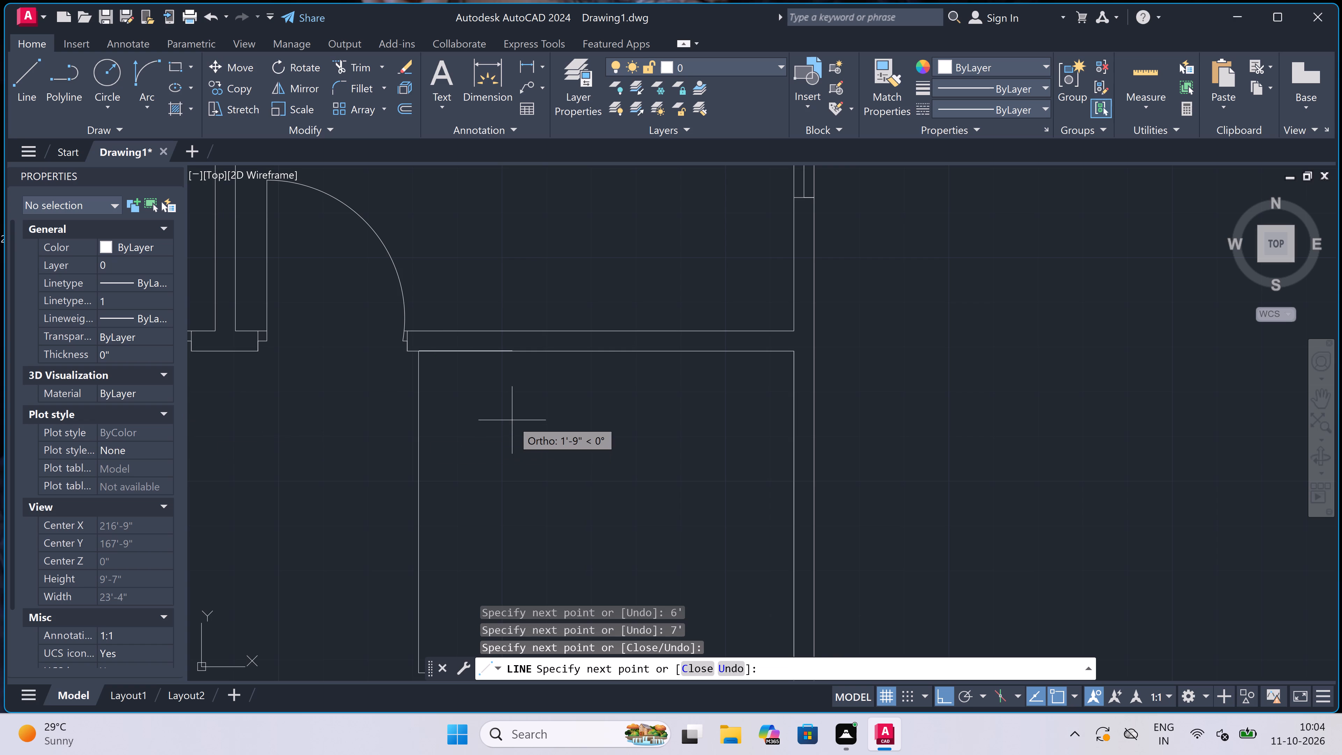
key("Escape")
Trim away the door jamb lines and the door swing arc at the wall end above the new area.
type("tr")
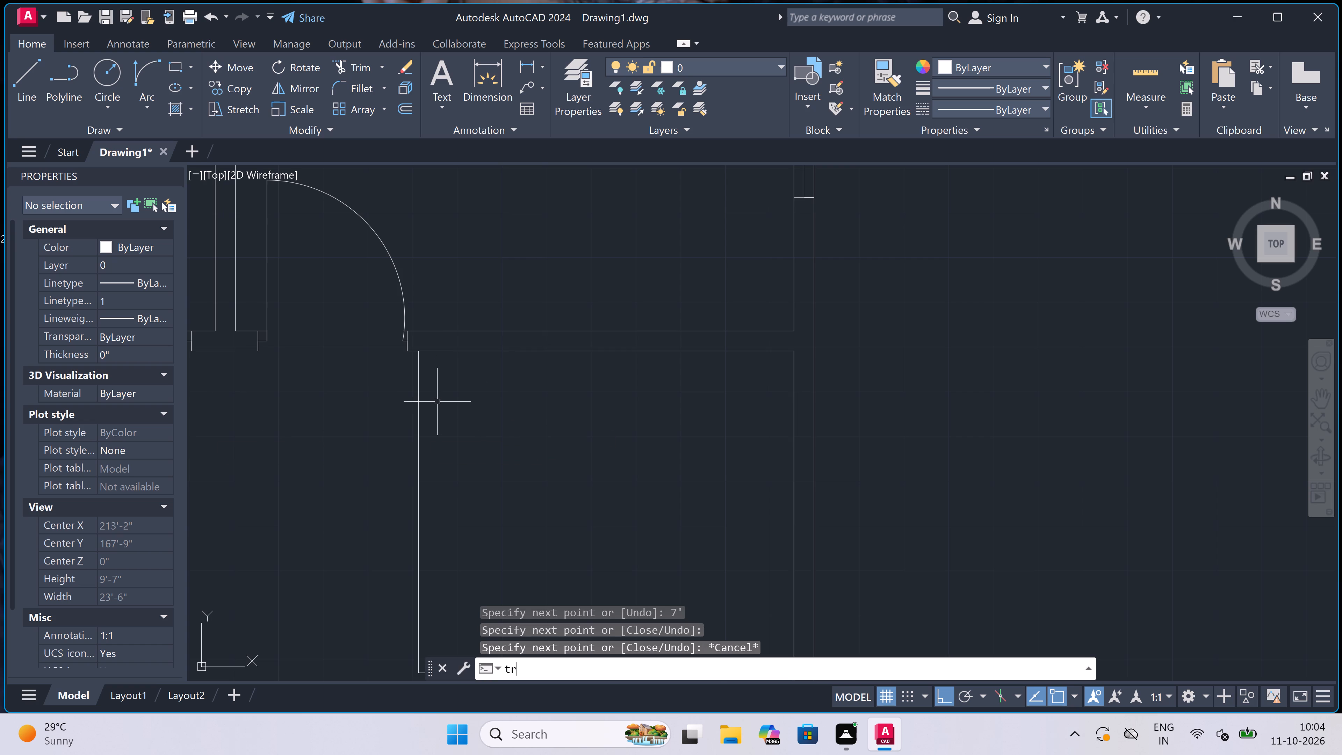
key("space")
scroll(421, 304, "up", 3)
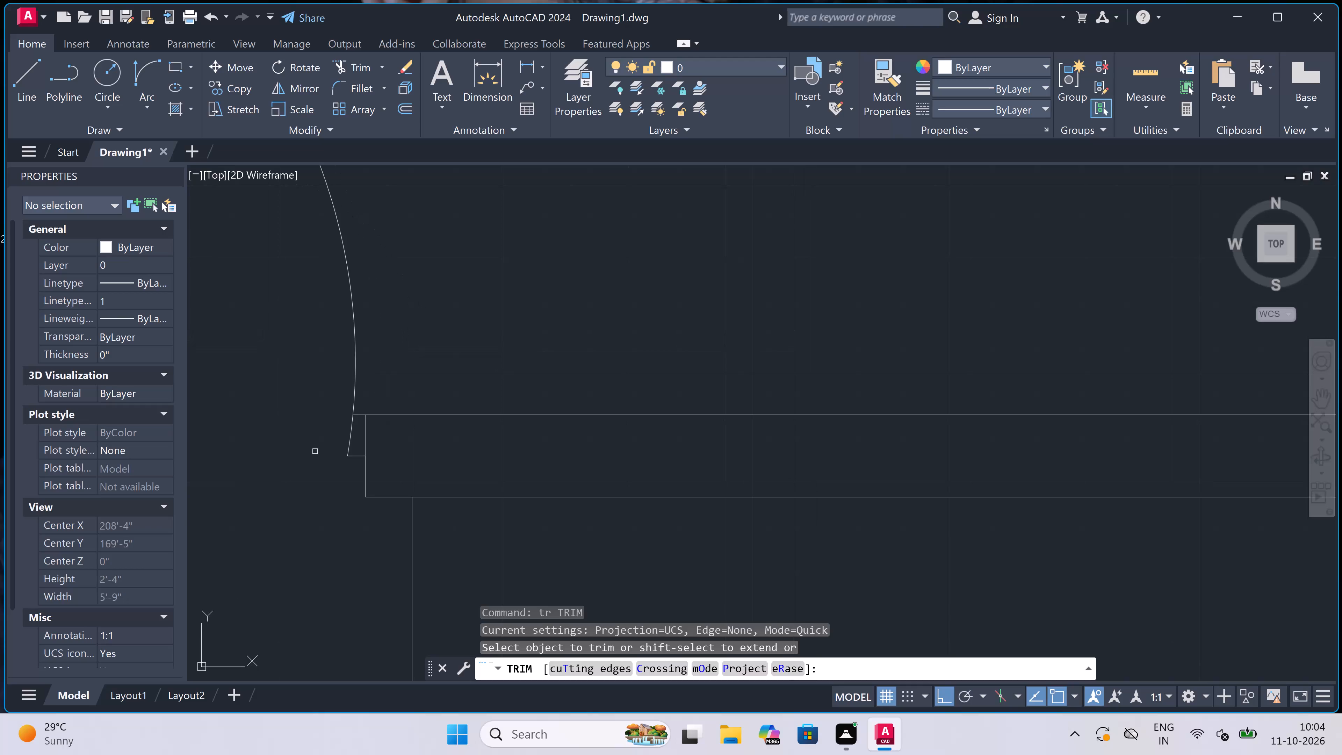
left_click(353, 480)
left_click(406, 468)
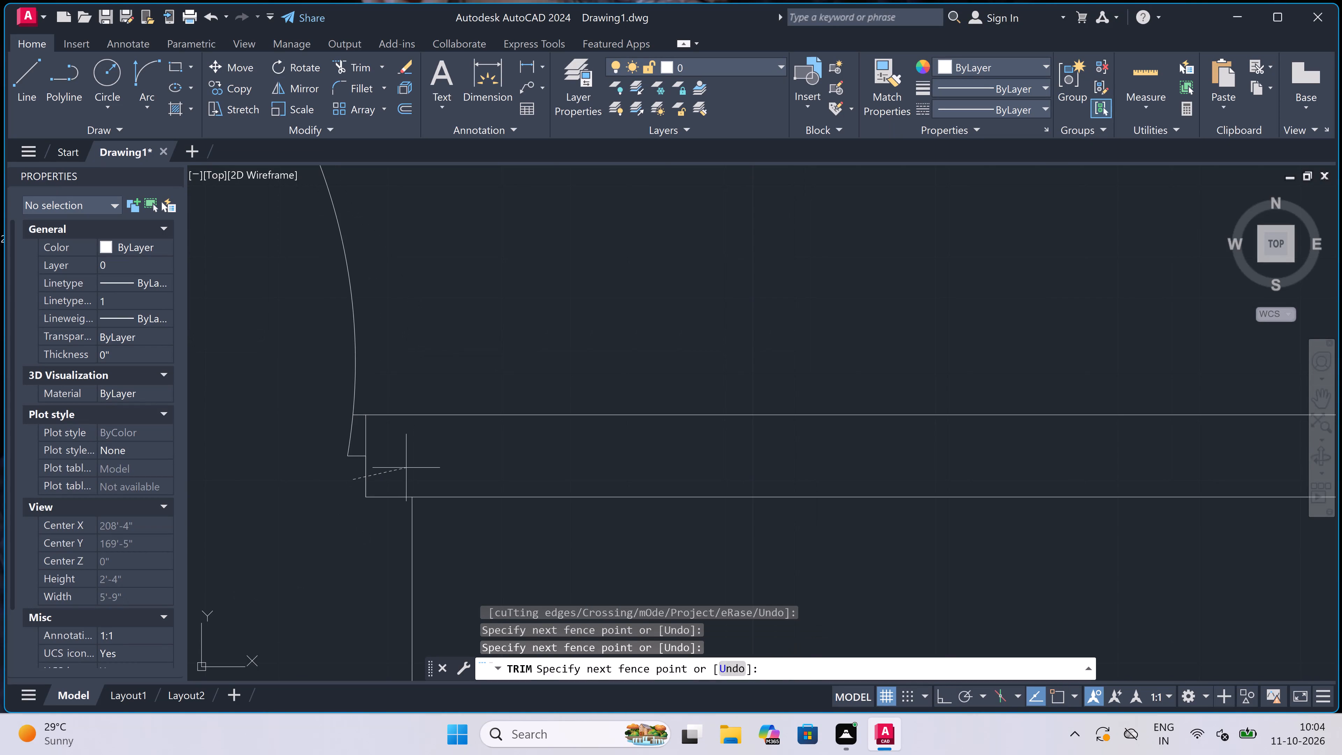
left_click(384, 451)
left_click(263, 434)
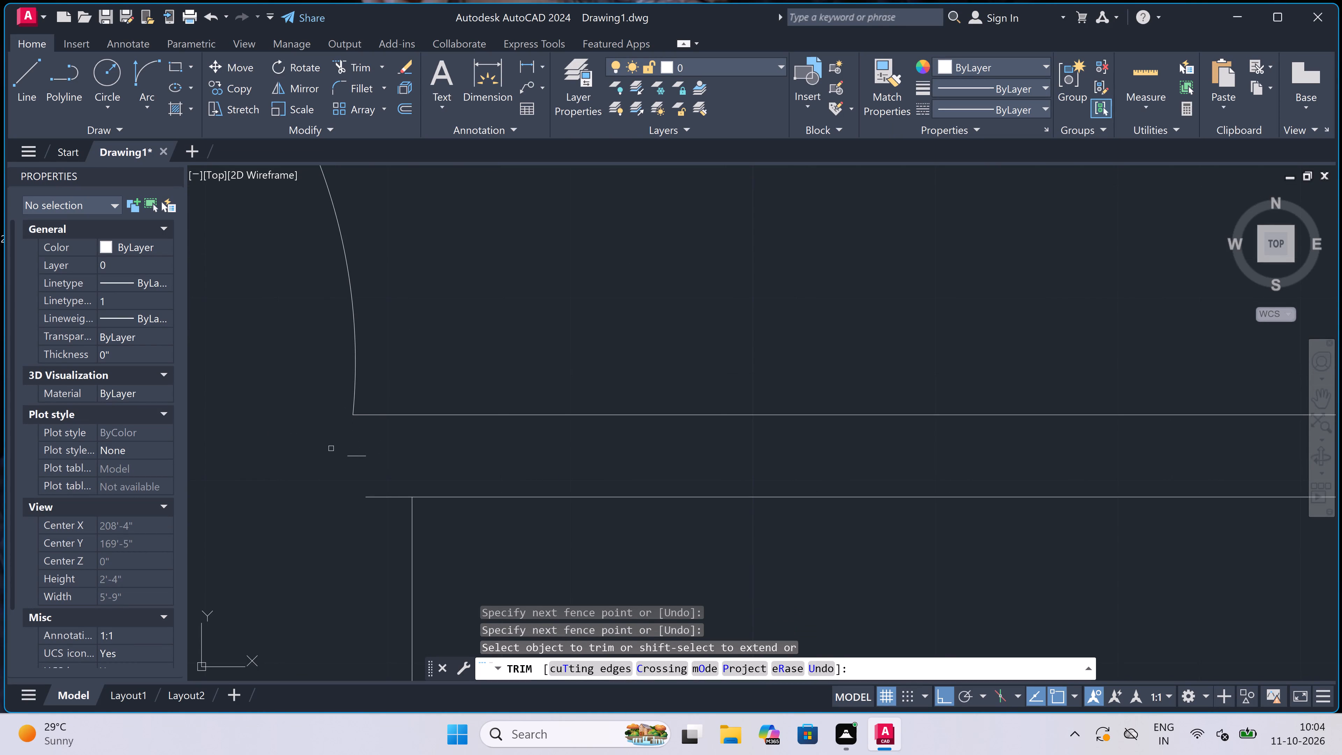
left_click(353, 439)
left_click(359, 476)
scroll(359, 475, "down", 4)
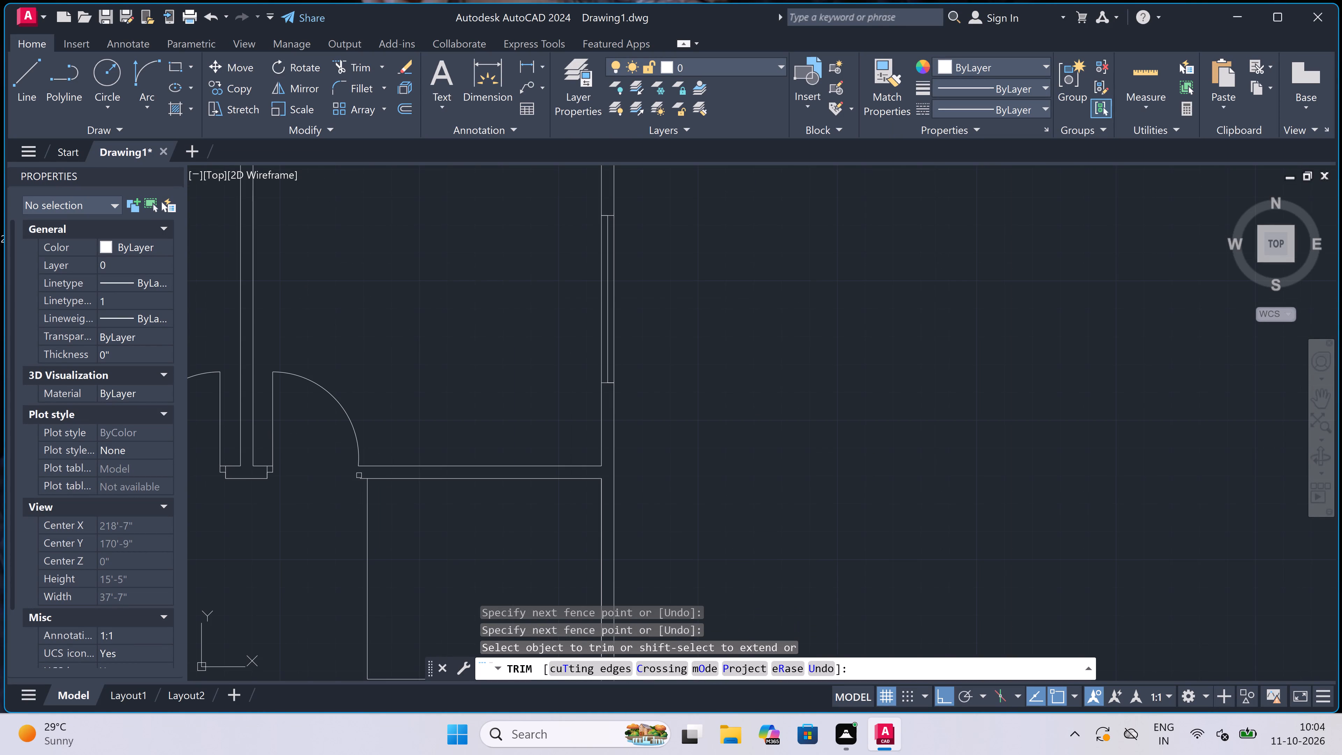
left_click(332, 432)
left_click(380, 389)
key("Escape")
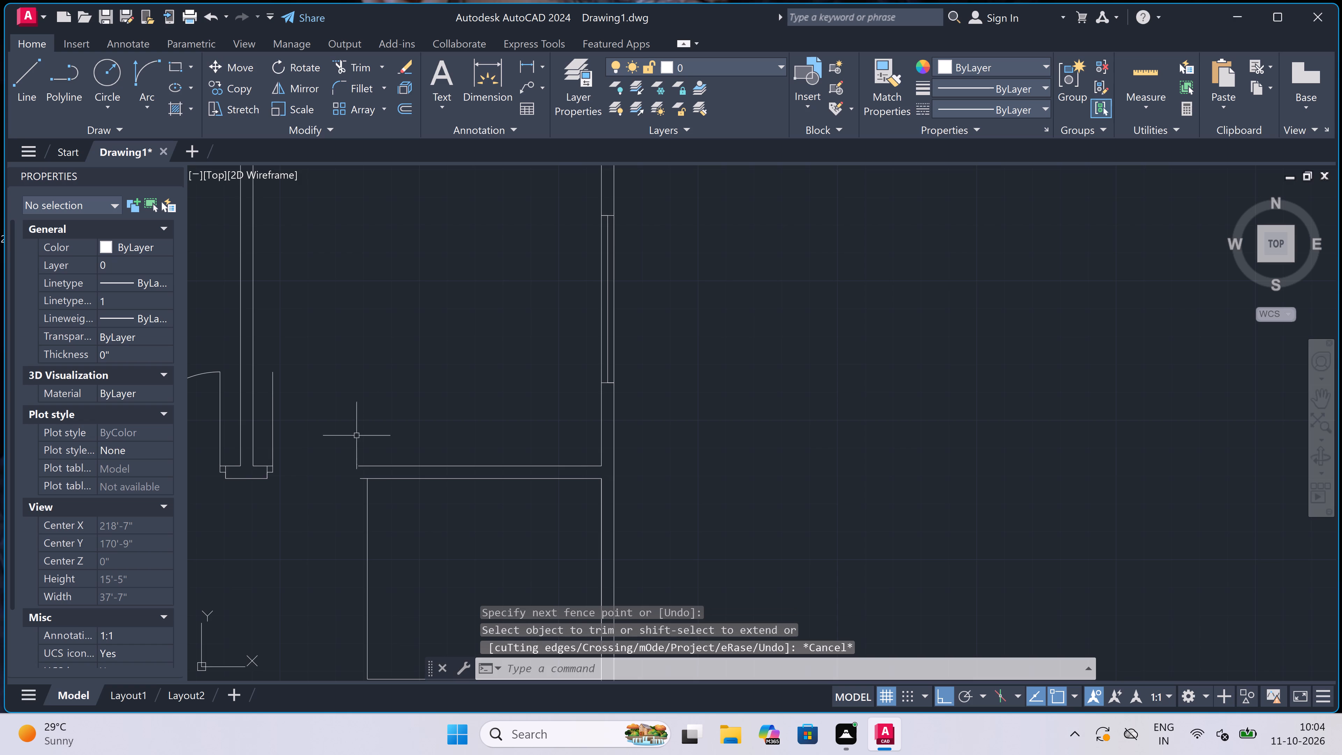
Draw a 4.5" line left from the top of the area's left edge along the wall's lower face.
key("l")
key("space")
scroll(367, 482, "up", 2)
left_click(371, 477)
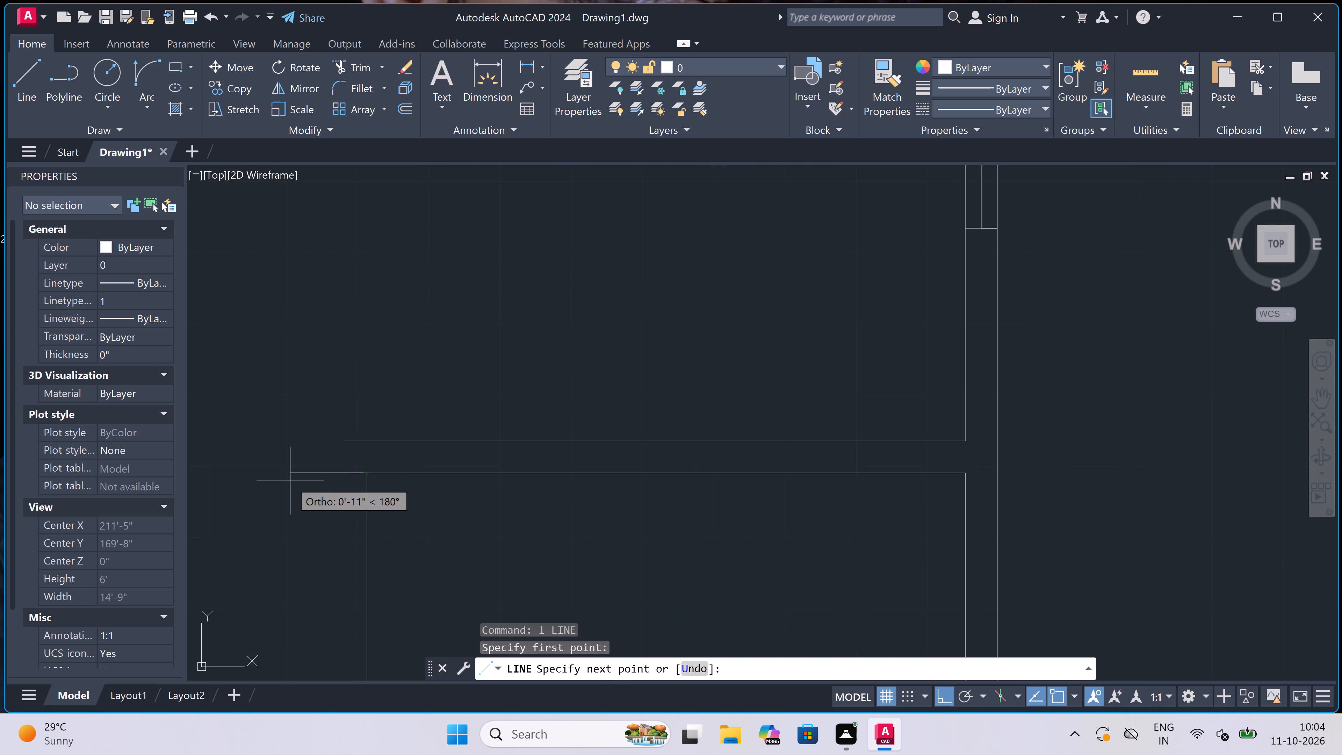
type("4.5\"")
key("space")
scroll(358, 426, "down", 4)
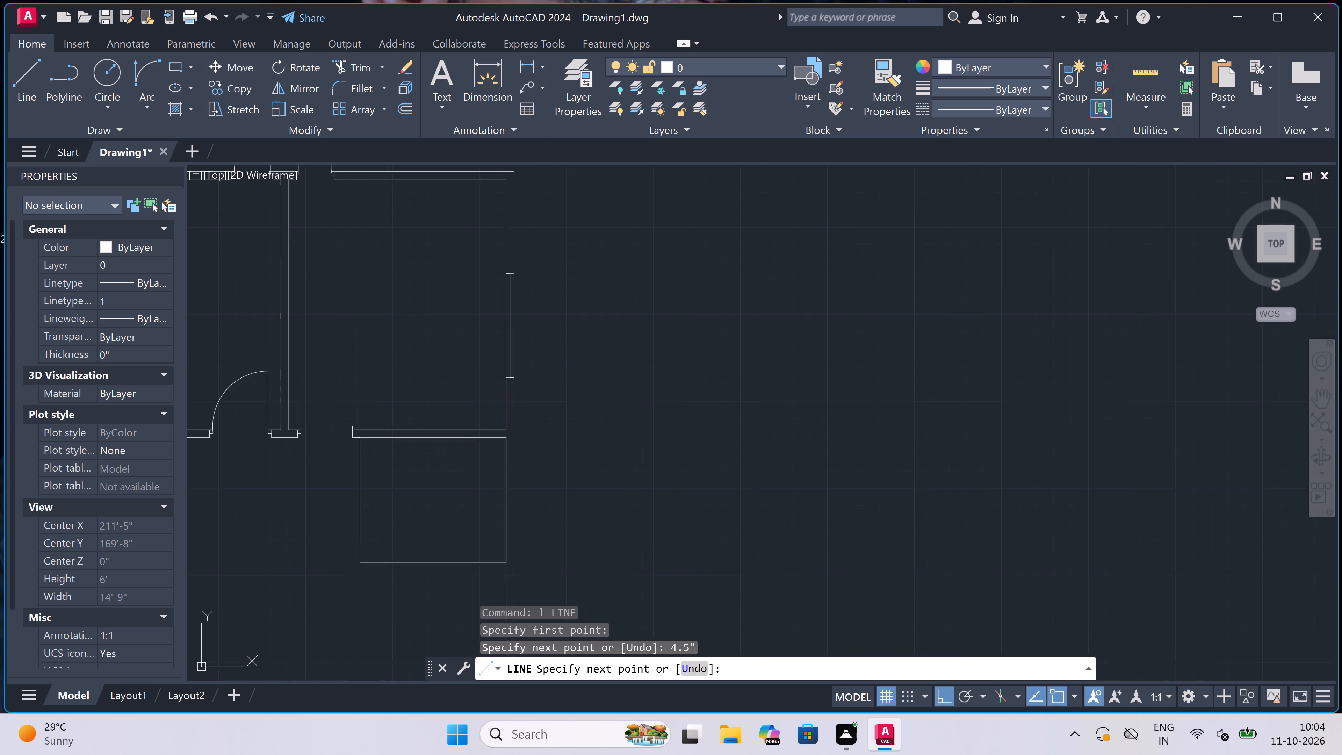
scroll(353, 512, "up", 3)
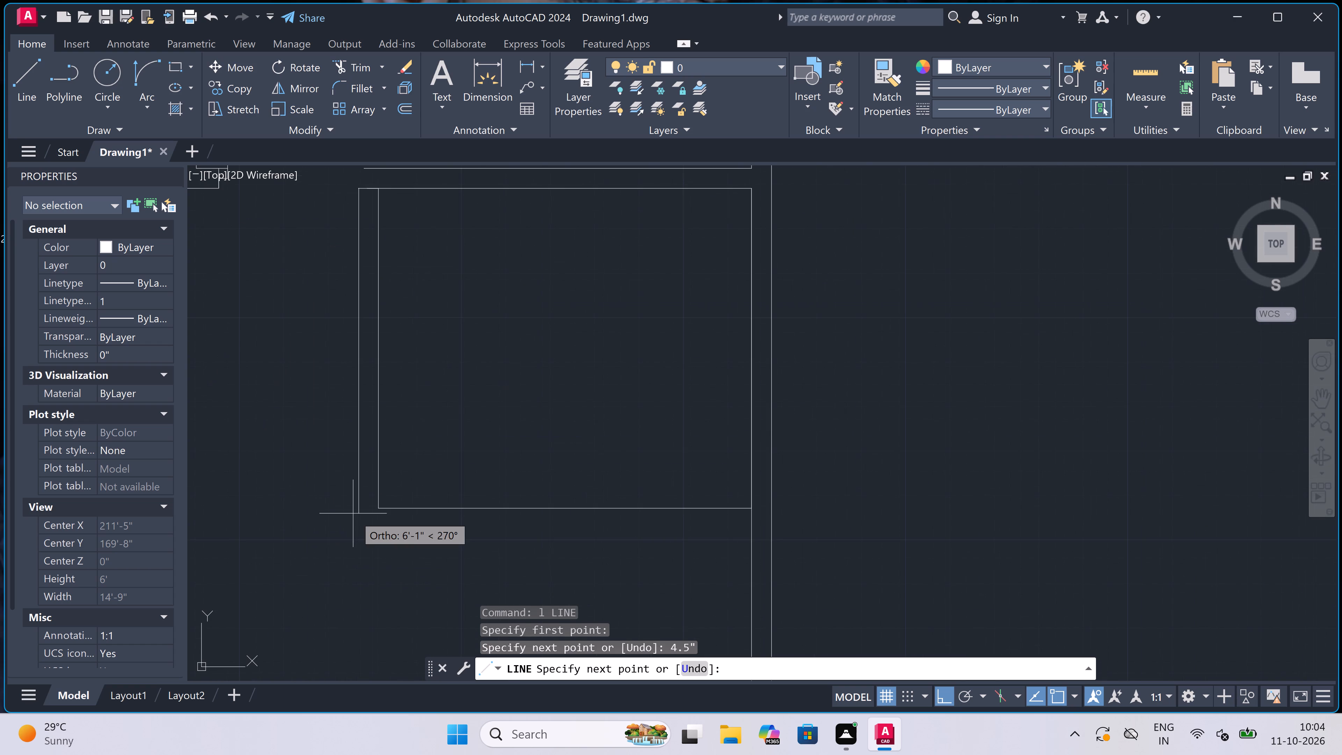
scroll(356, 515, "up", 2)
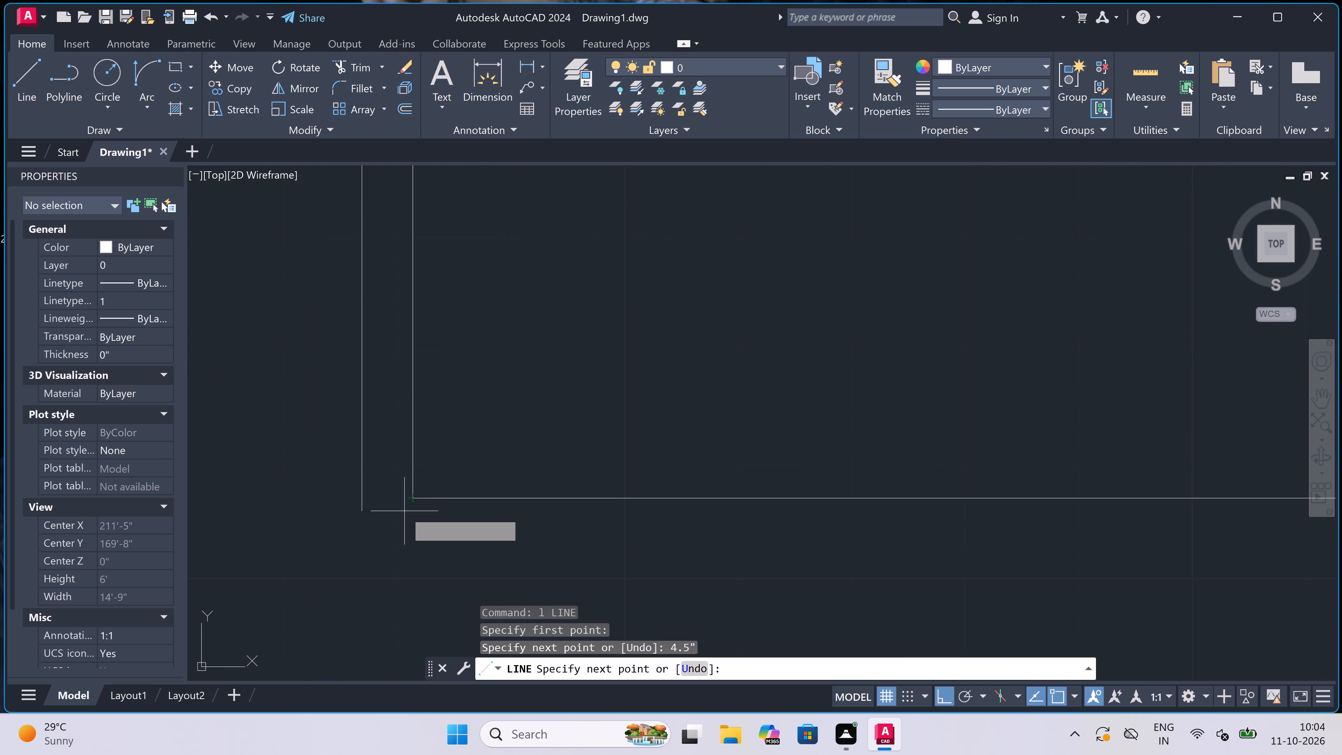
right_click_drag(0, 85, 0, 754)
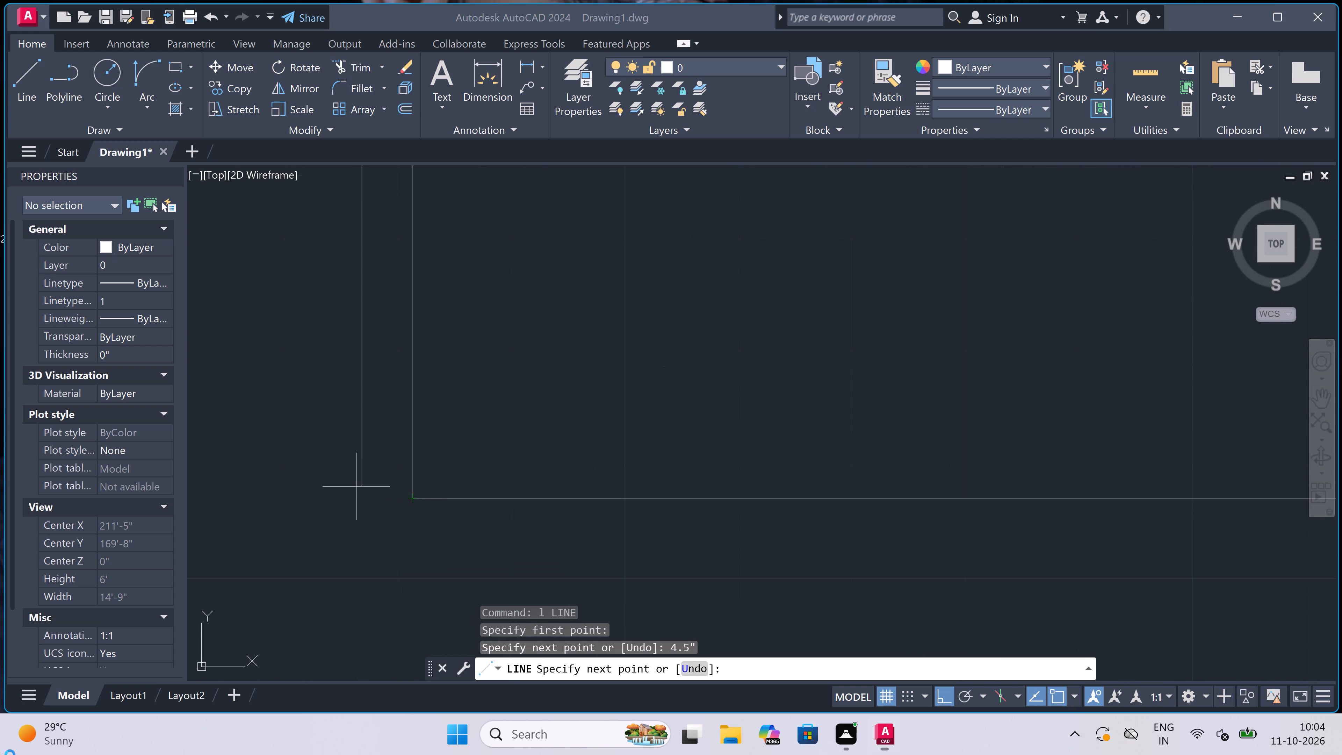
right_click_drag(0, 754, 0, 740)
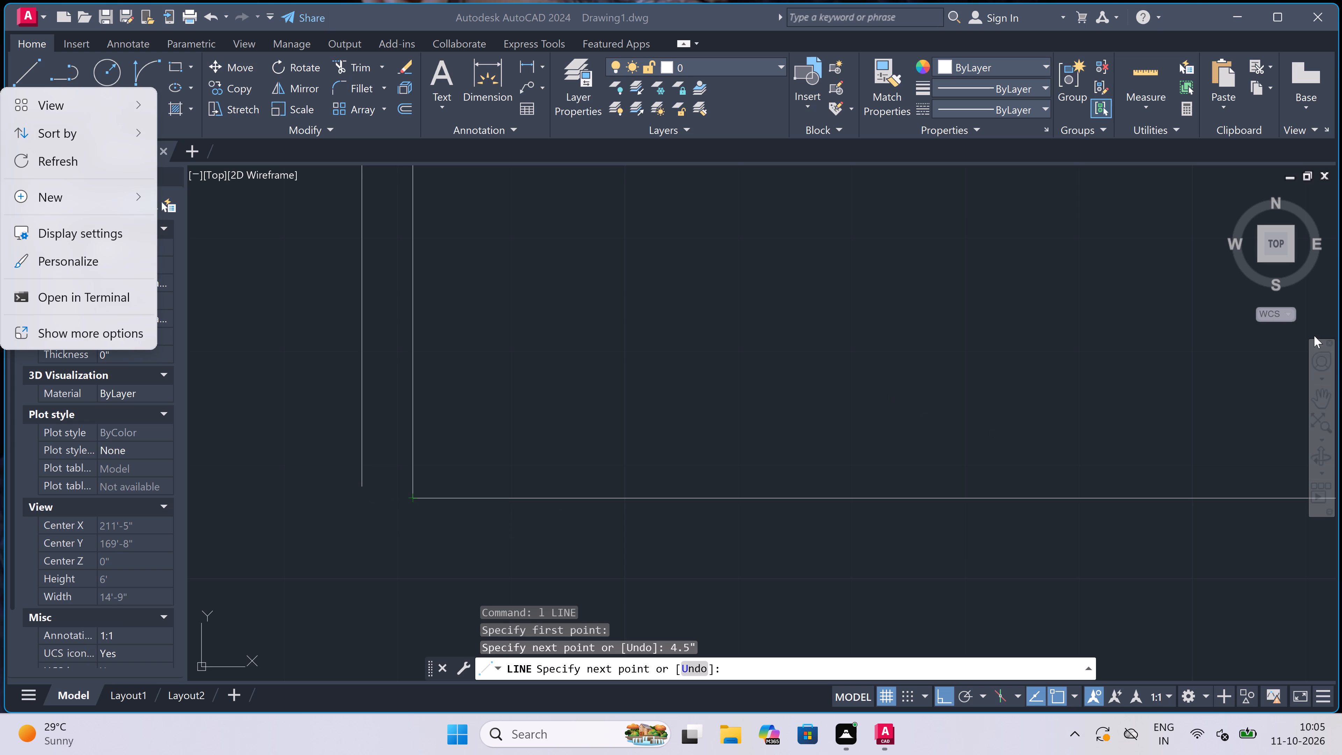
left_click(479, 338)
Continue the line down to the level of the area's bottom edge.
scroll(313, 451, "down", 2)
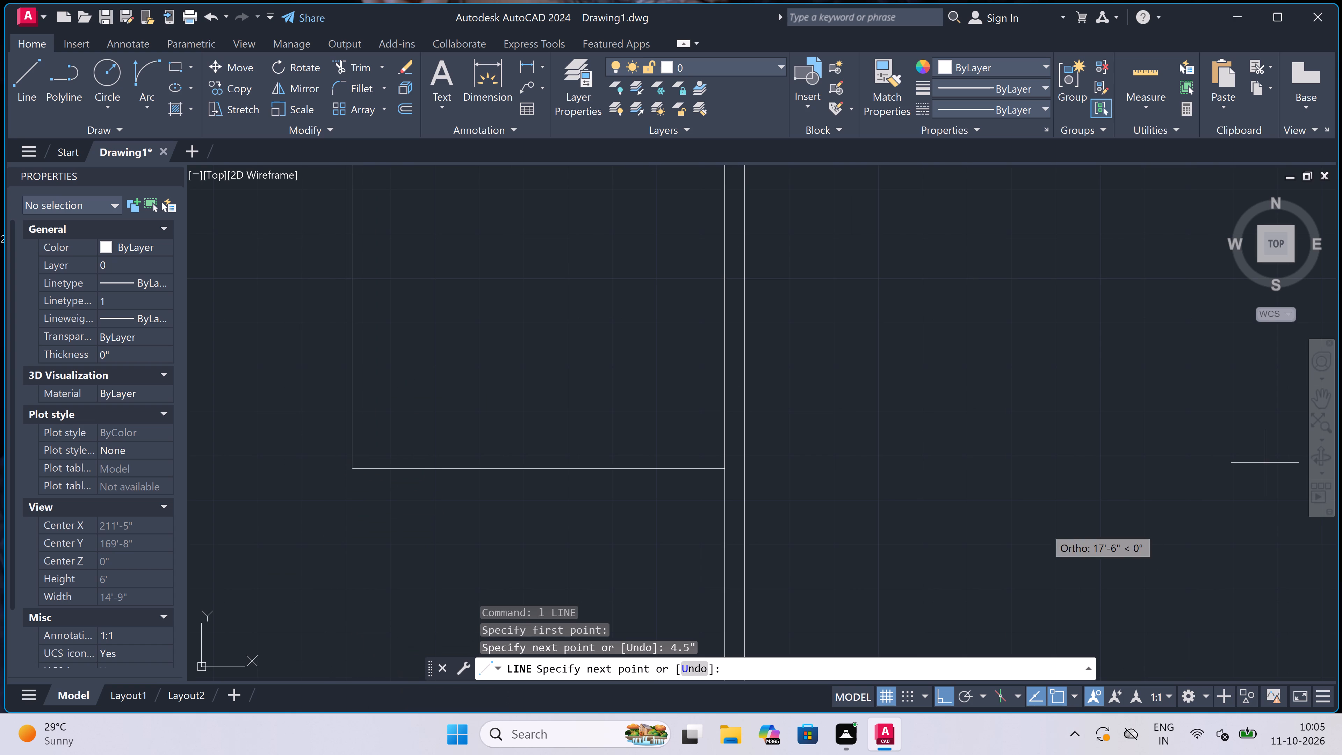
scroll(481, 453, "down", 1)
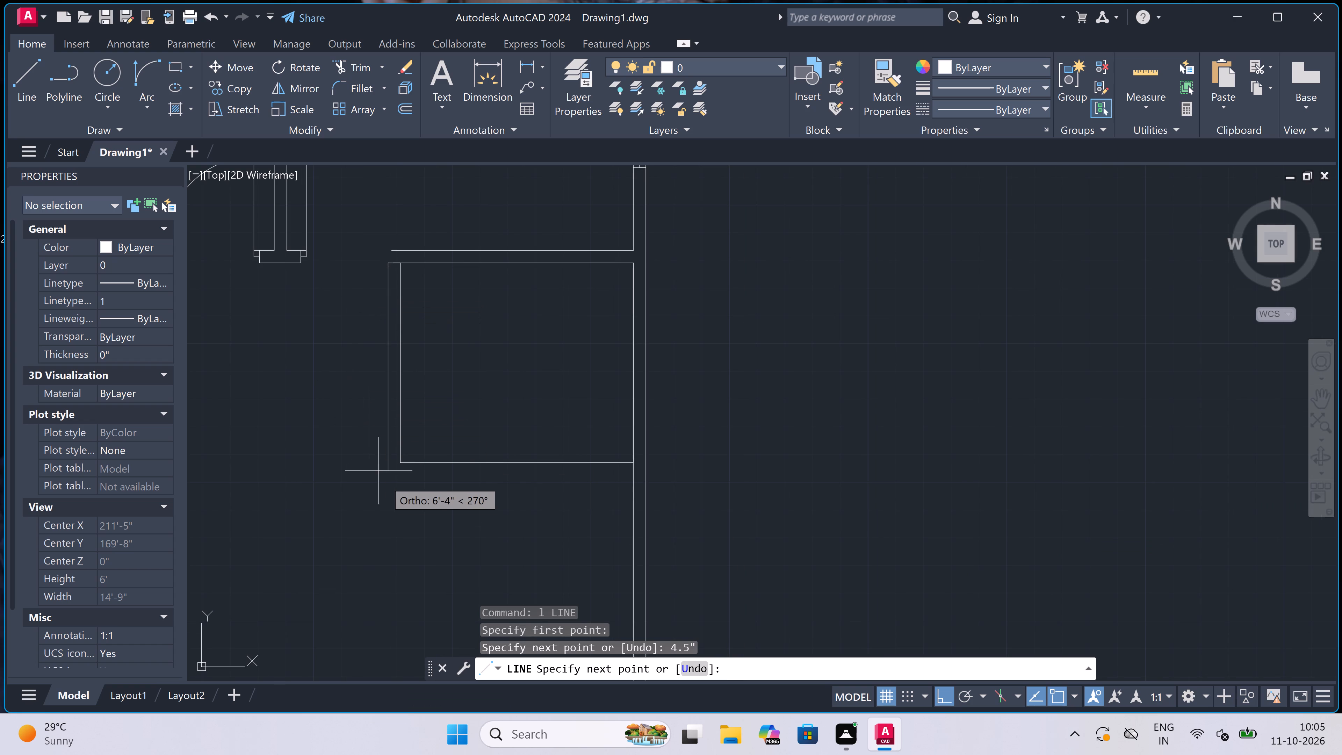
scroll(386, 476, "up", 3)
scroll(403, 424, "up", 2)
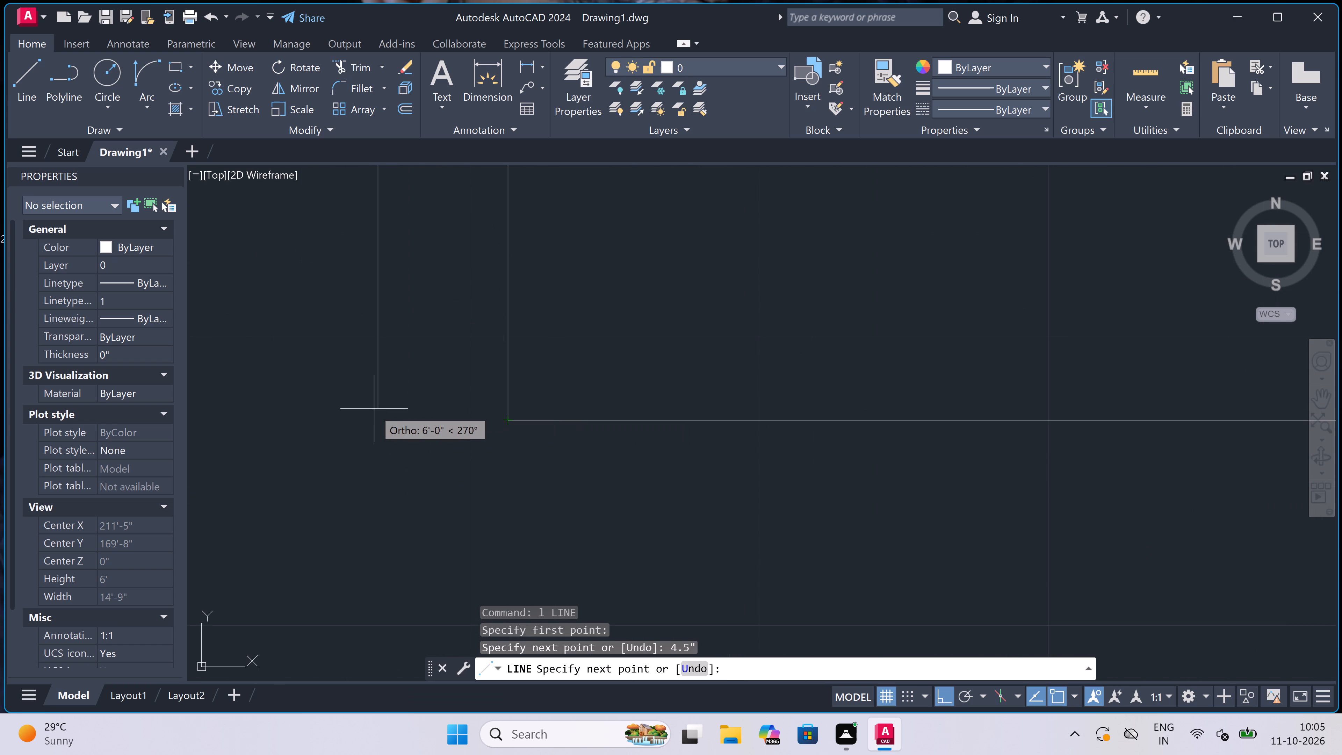
left_click(375, 424)
Continue the outline 4.5" further down and right to the right wall's inner face, completing the area's outer wall faces.
scroll(375, 424, "down", 2)
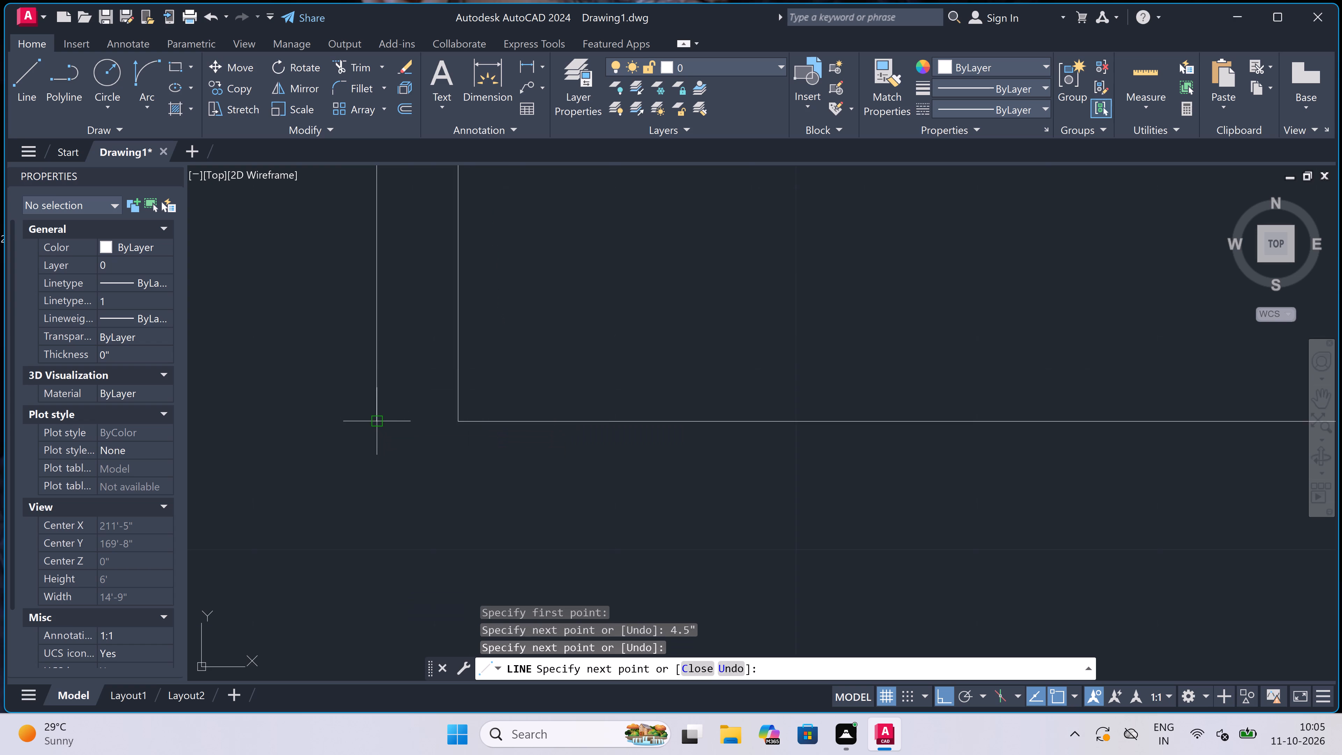
type("4.5\"")
key("space")
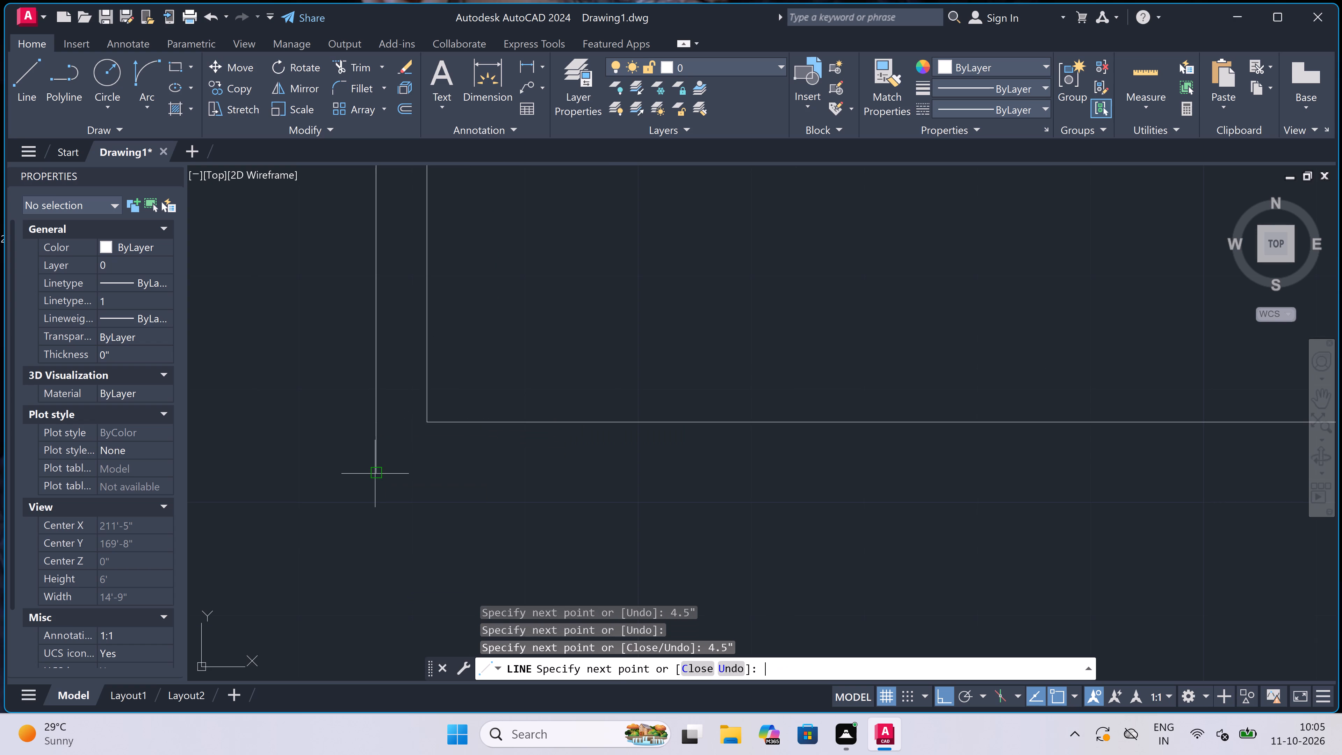
scroll(375, 474, "down", 3)
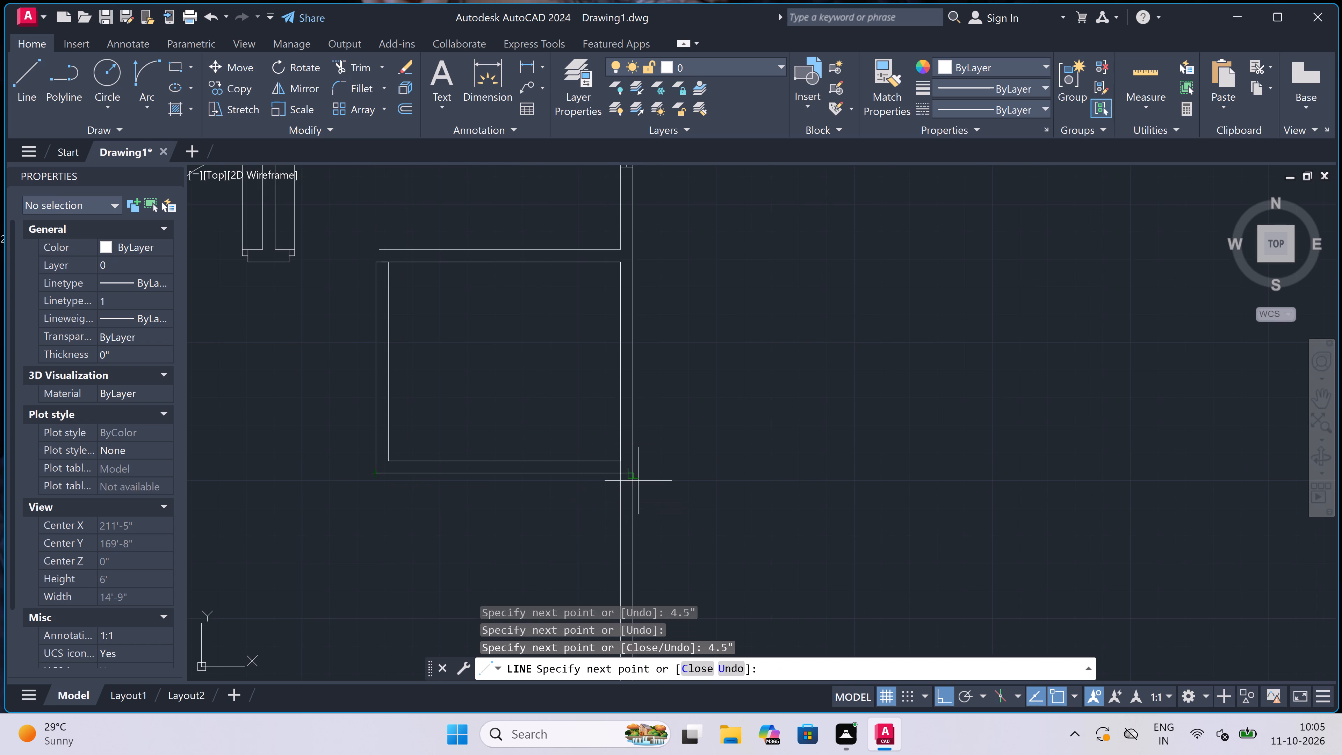
scroll(615, 480, "up", 2)
left_click(629, 462)
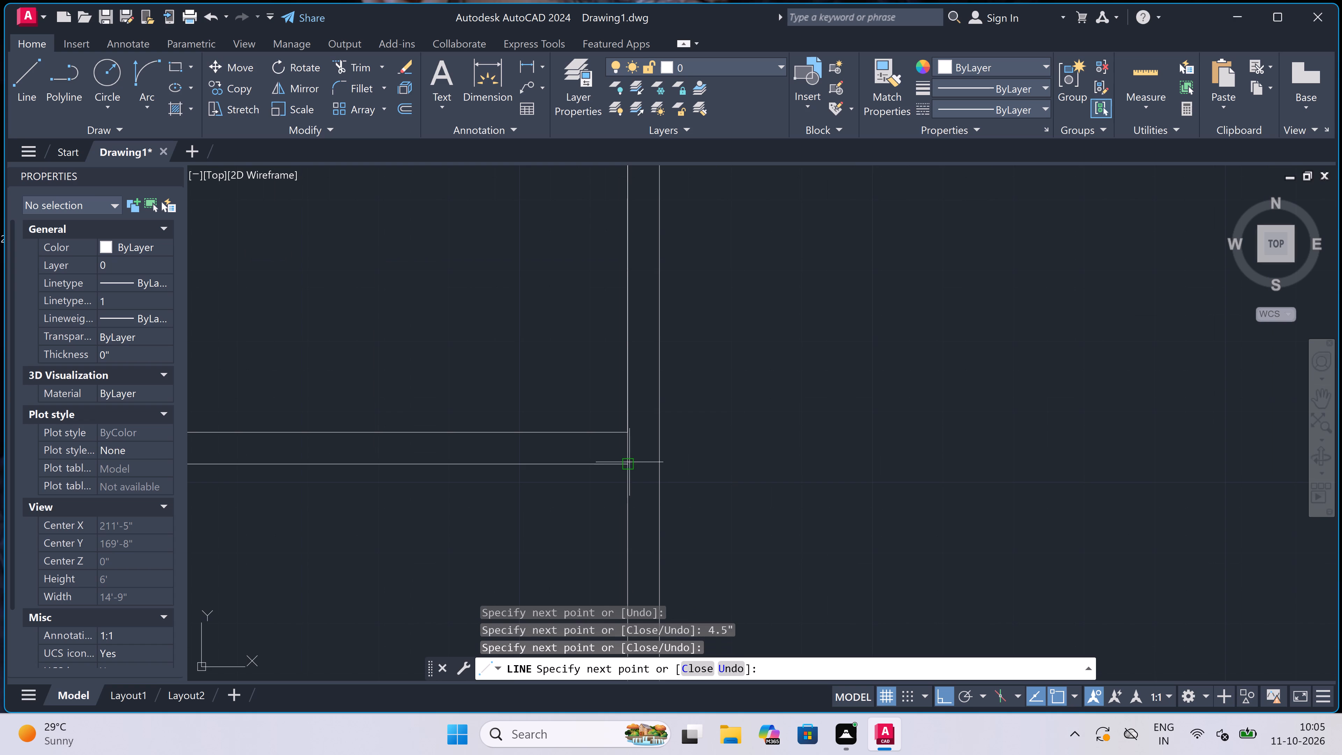
key("Escape")
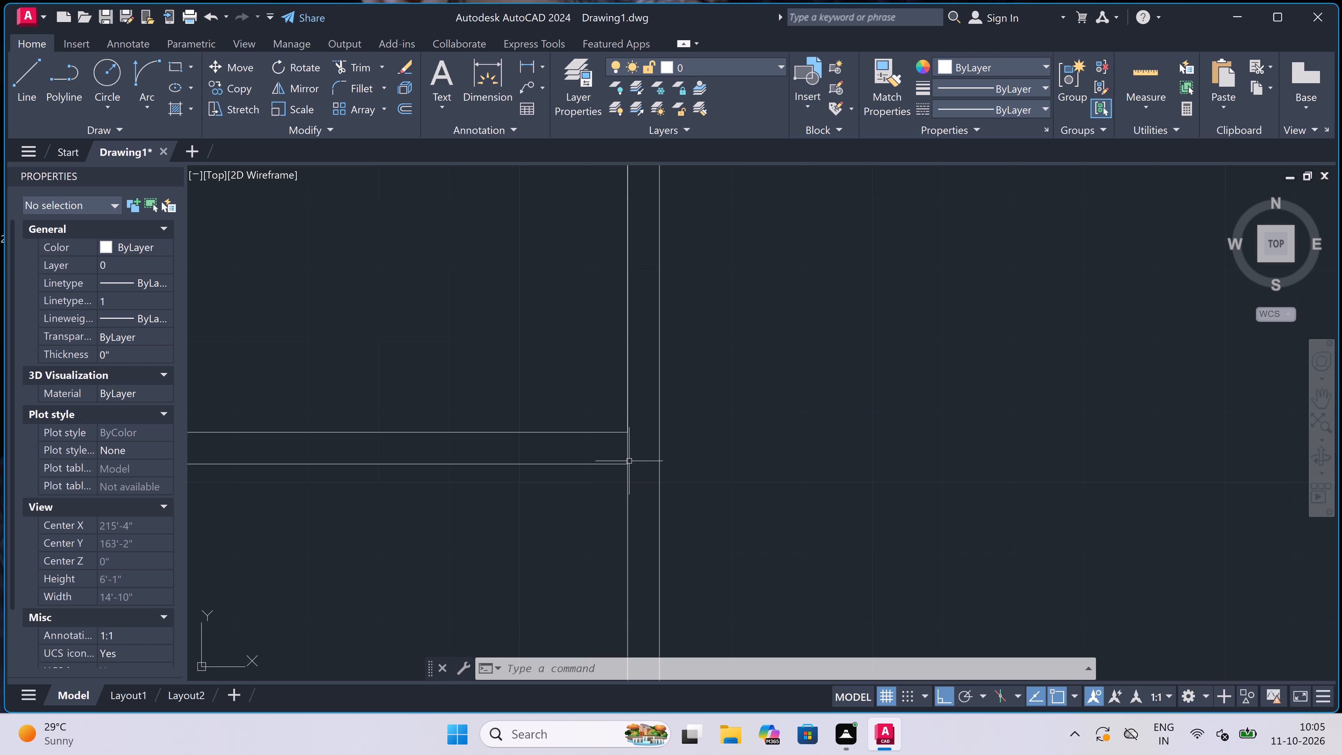
scroll(646, 445, "down", 5)
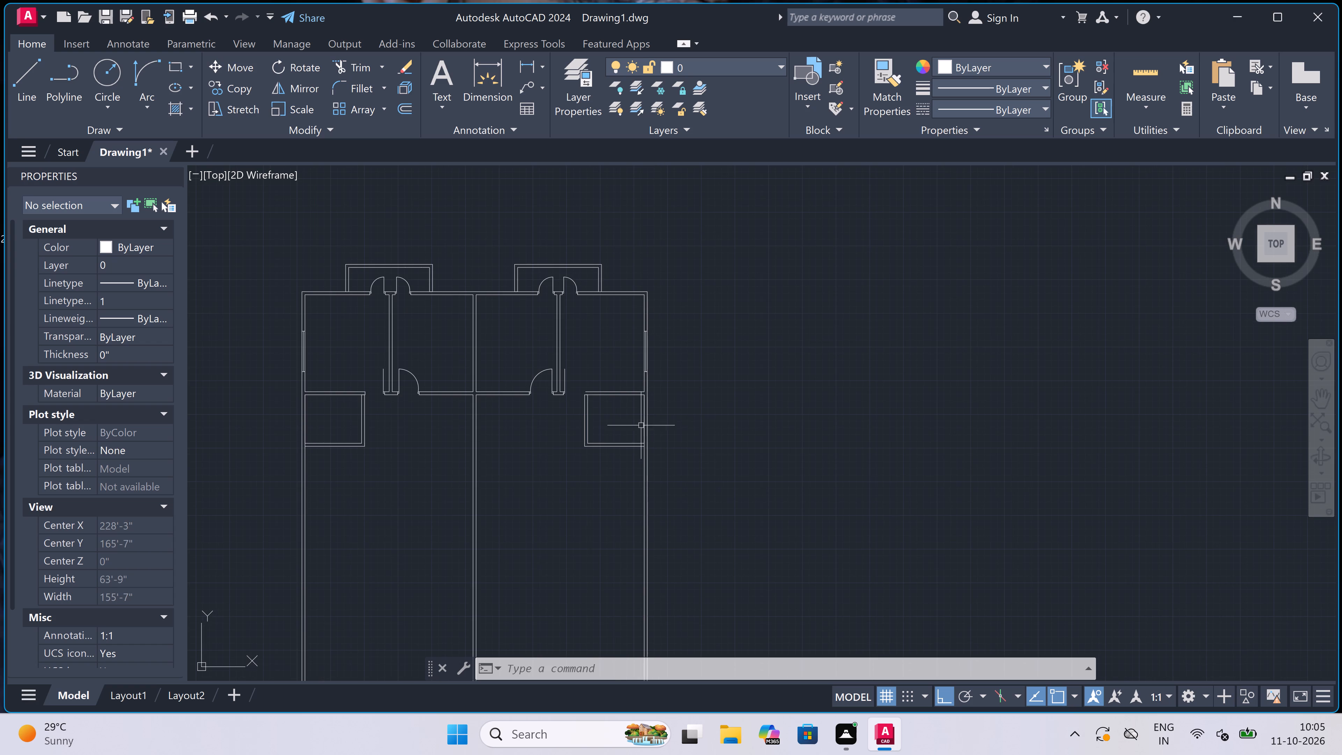
Draw lines extending the wall's upper face left to the right-hand area's outer face and down, closing the wall corner.
scroll(596, 398, "up", 3)
scroll(523, 345, "up", 1)
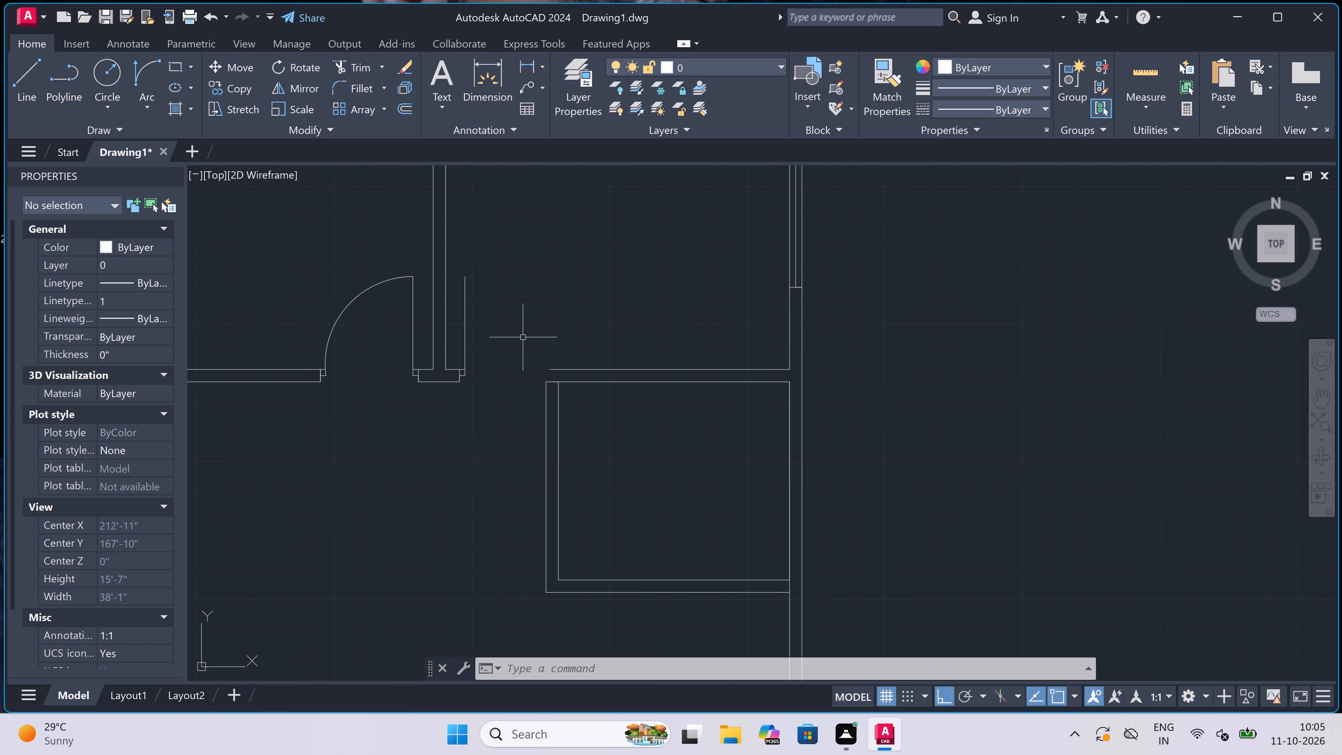
scroll(523, 348, "up", 1)
key("l")
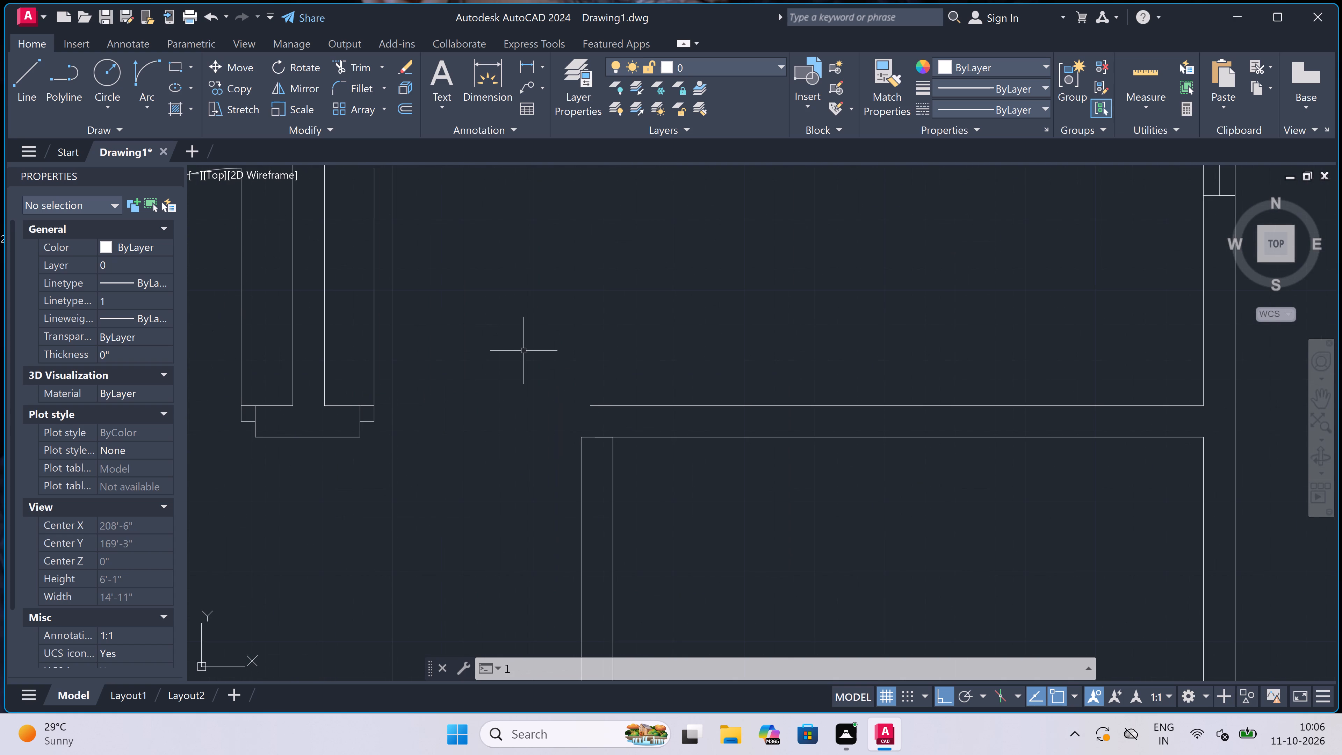
key("space")
scroll(571, 414, "up", 3)
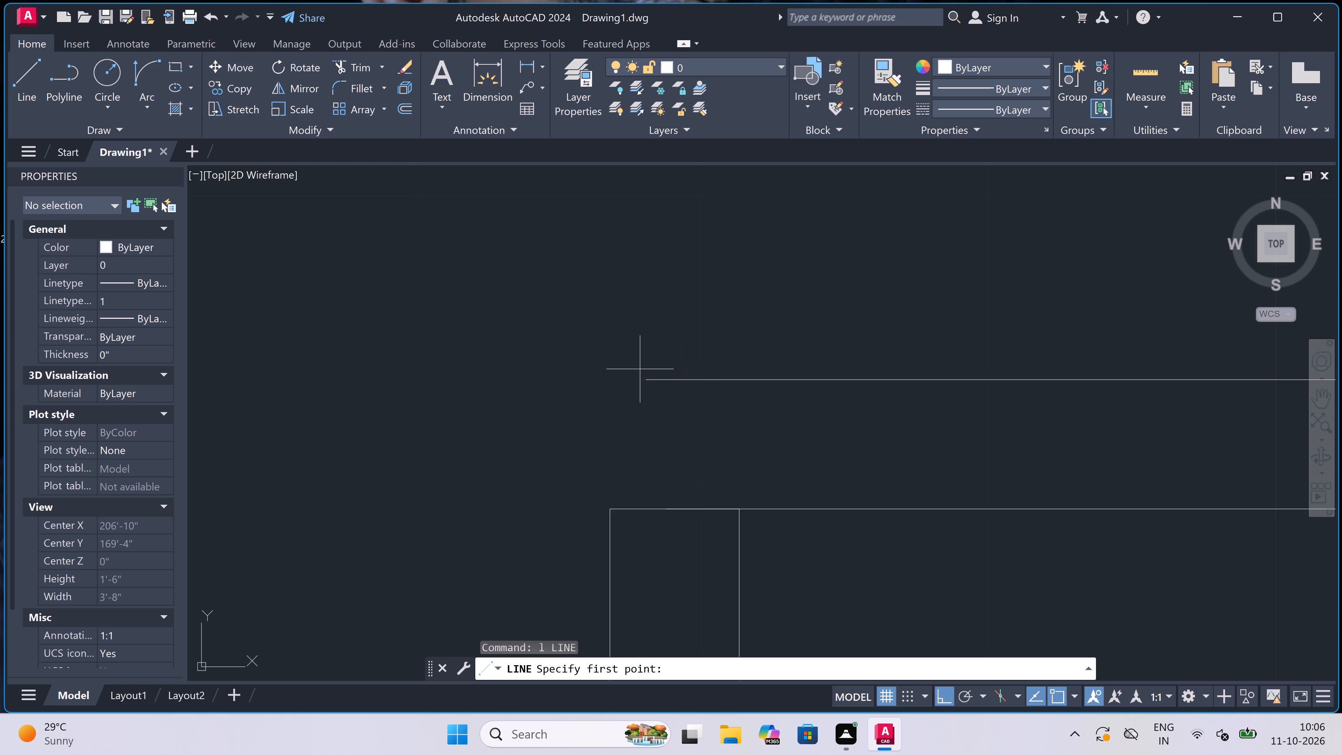
left_click(650, 379)
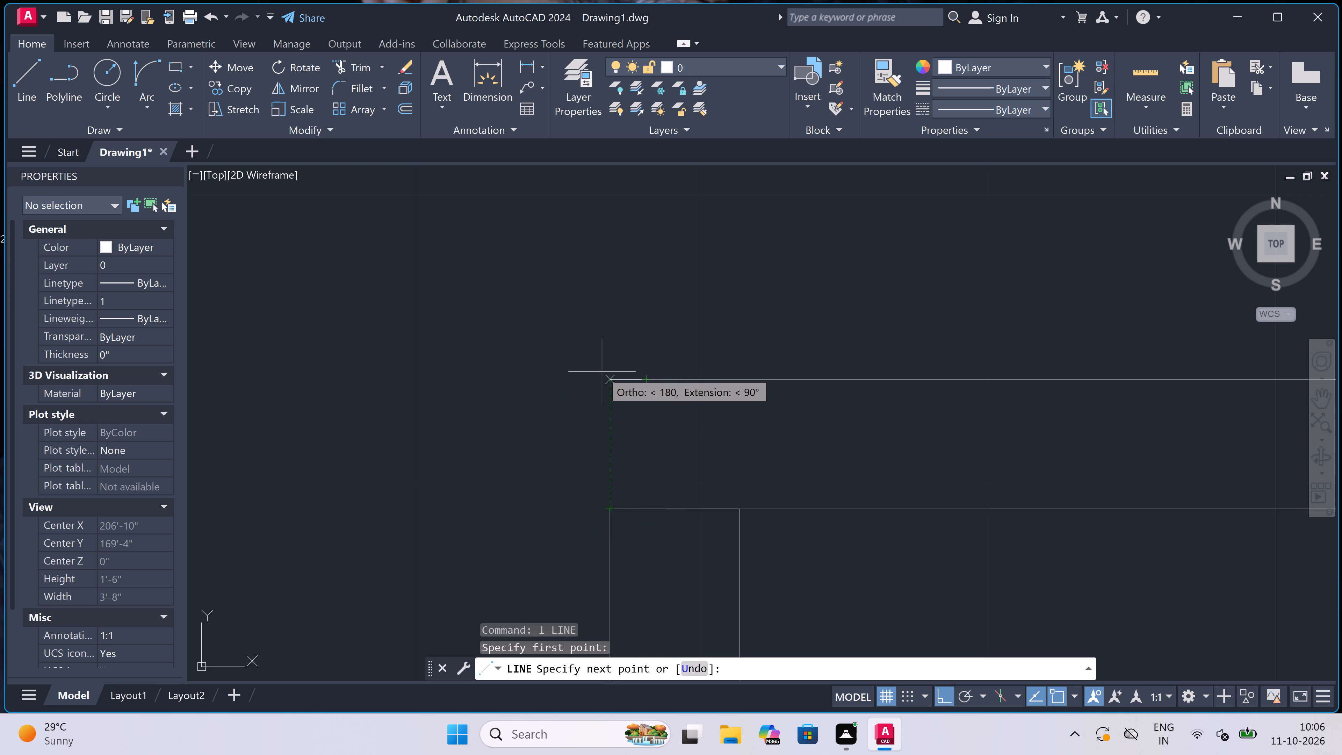
left_click(605, 381)
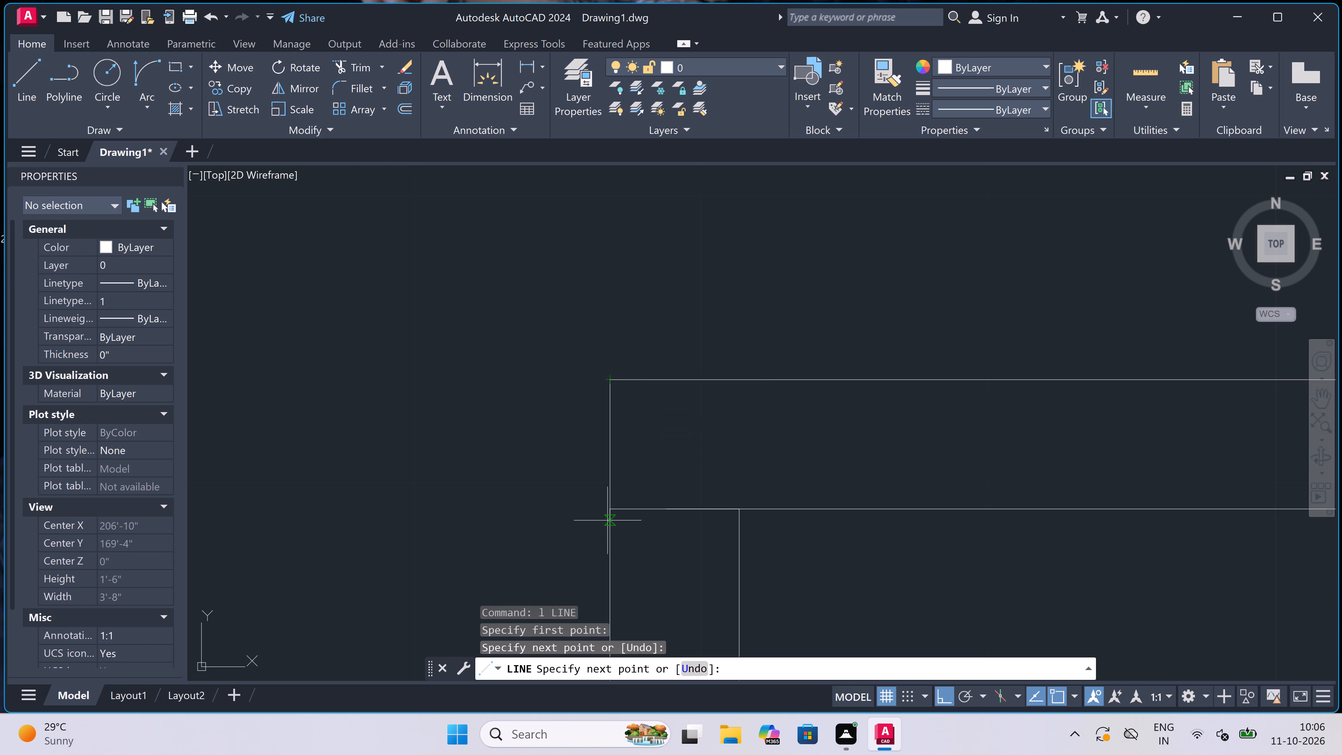
left_click(607, 520)
key("Escape")
Trim away the leftover line between the outer and inner wall faces at the right-hand area's top-left corner.
key("t")
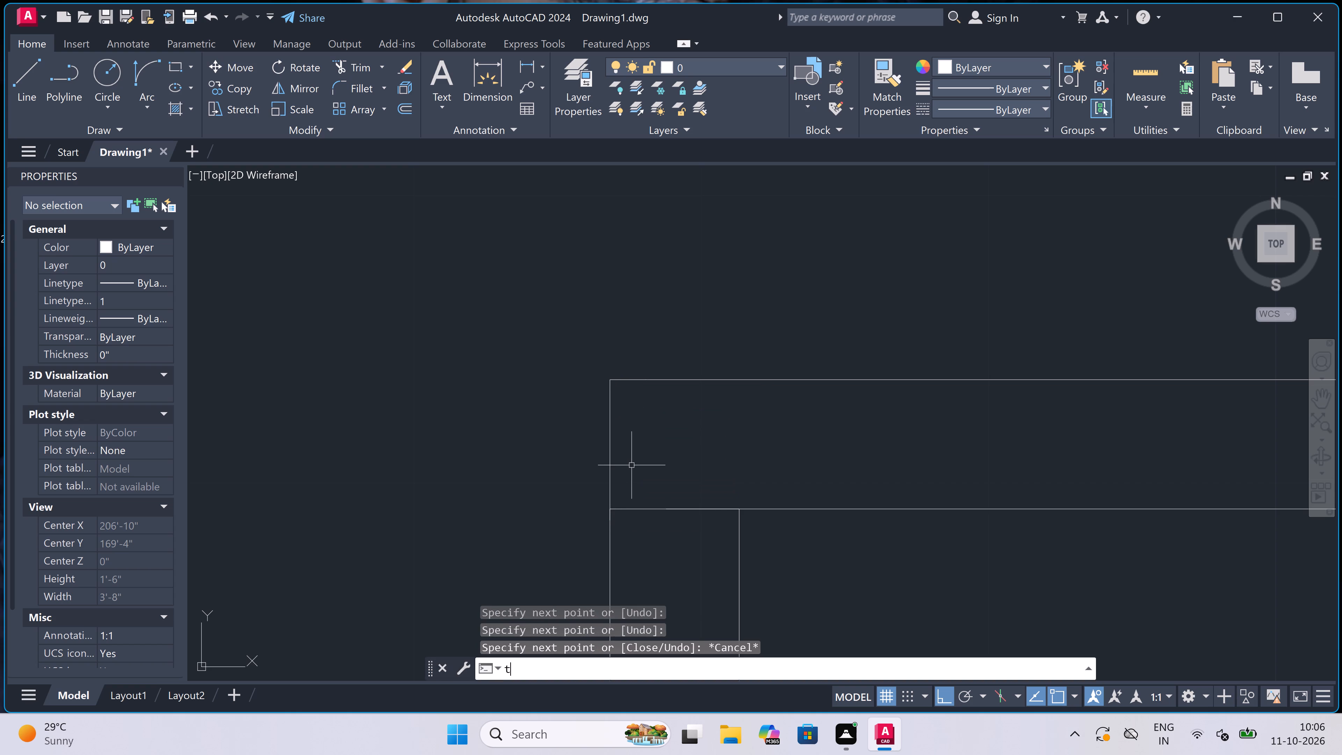
key("r")
key("space")
left_click(663, 526)
left_click(675, 461)
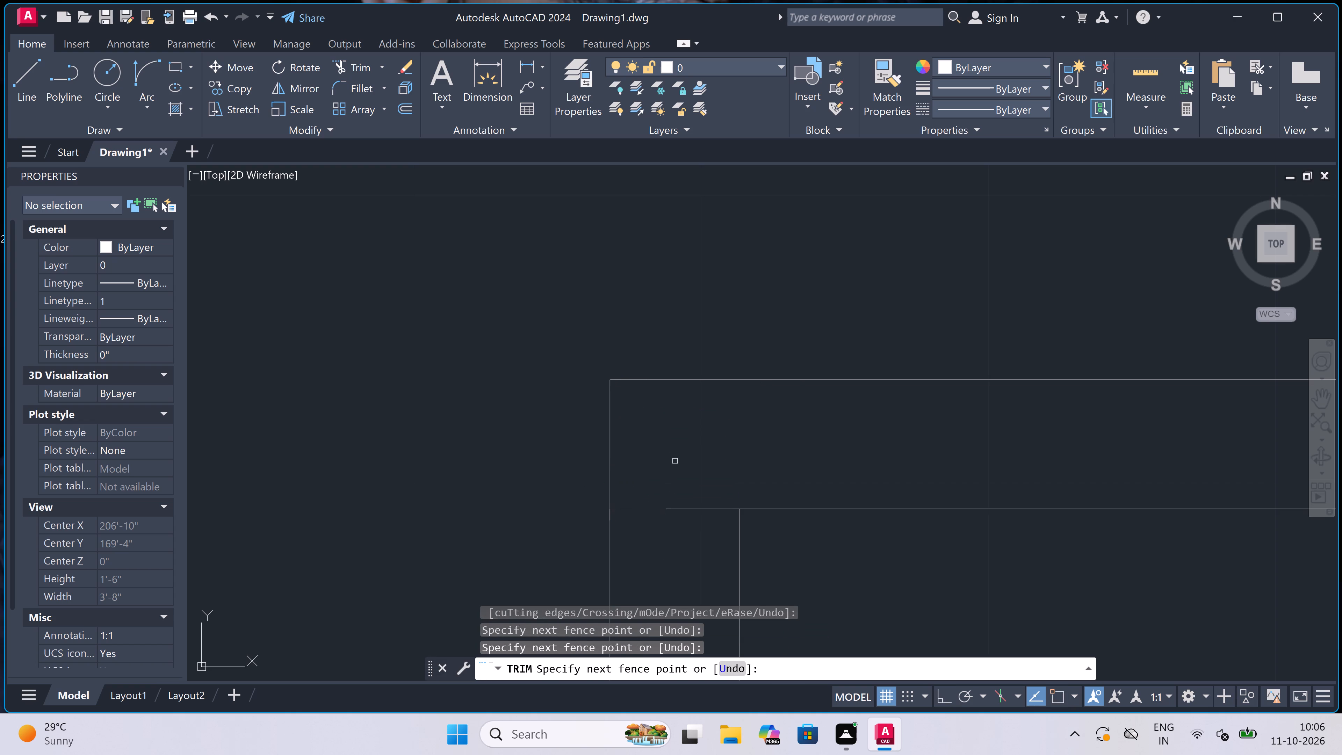
left_click(696, 520)
left_click(704, 487)
scroll(690, 461, "down", 6)
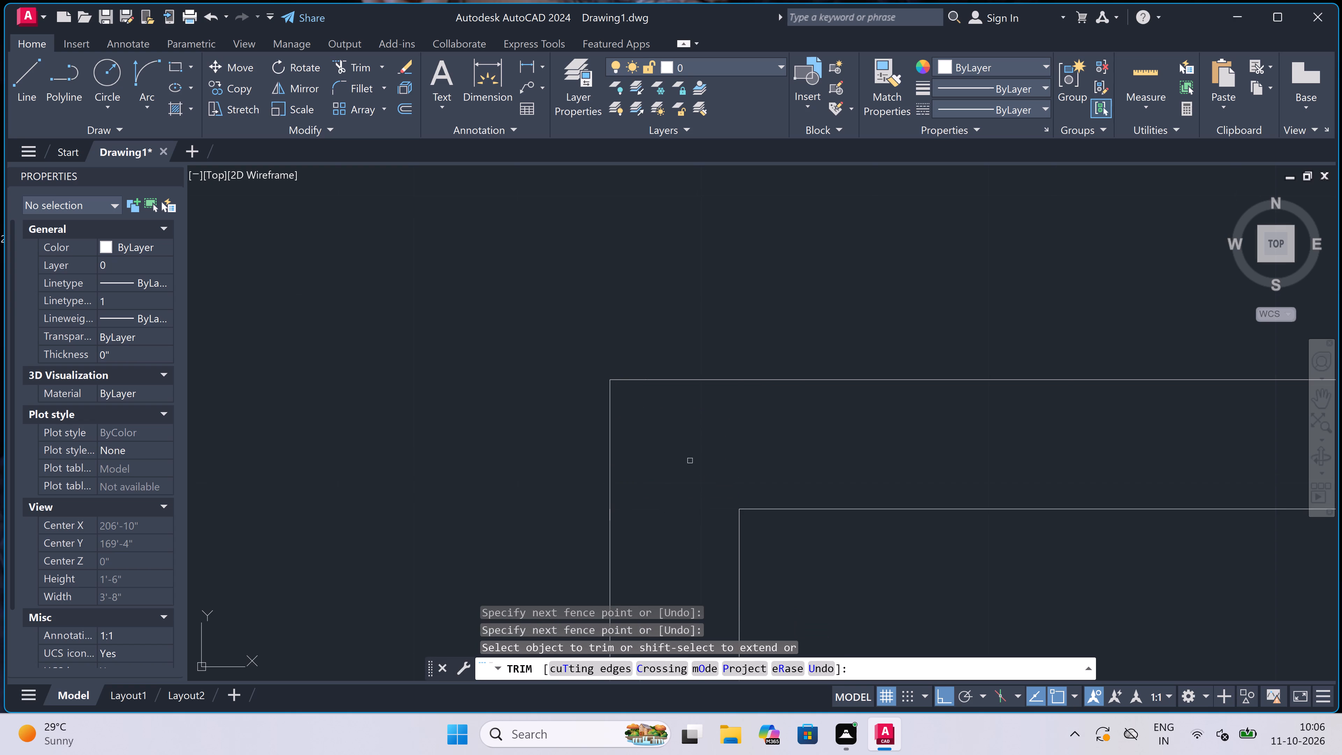
scroll(688, 459, "down", 3)
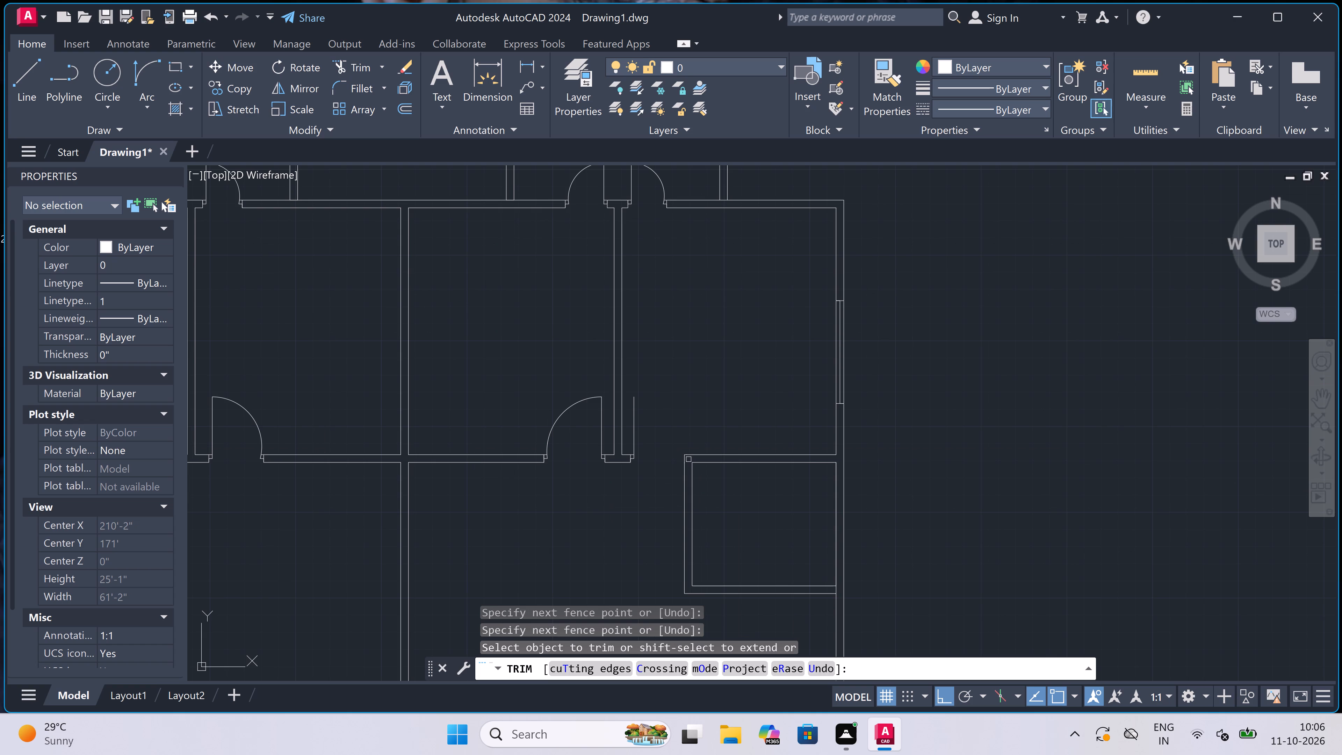
key("Escape")
Draw a 2" line left from the midpoint of the right-hand area's upper wall end, facing the open doorway.
scroll(684, 450, "up", 3)
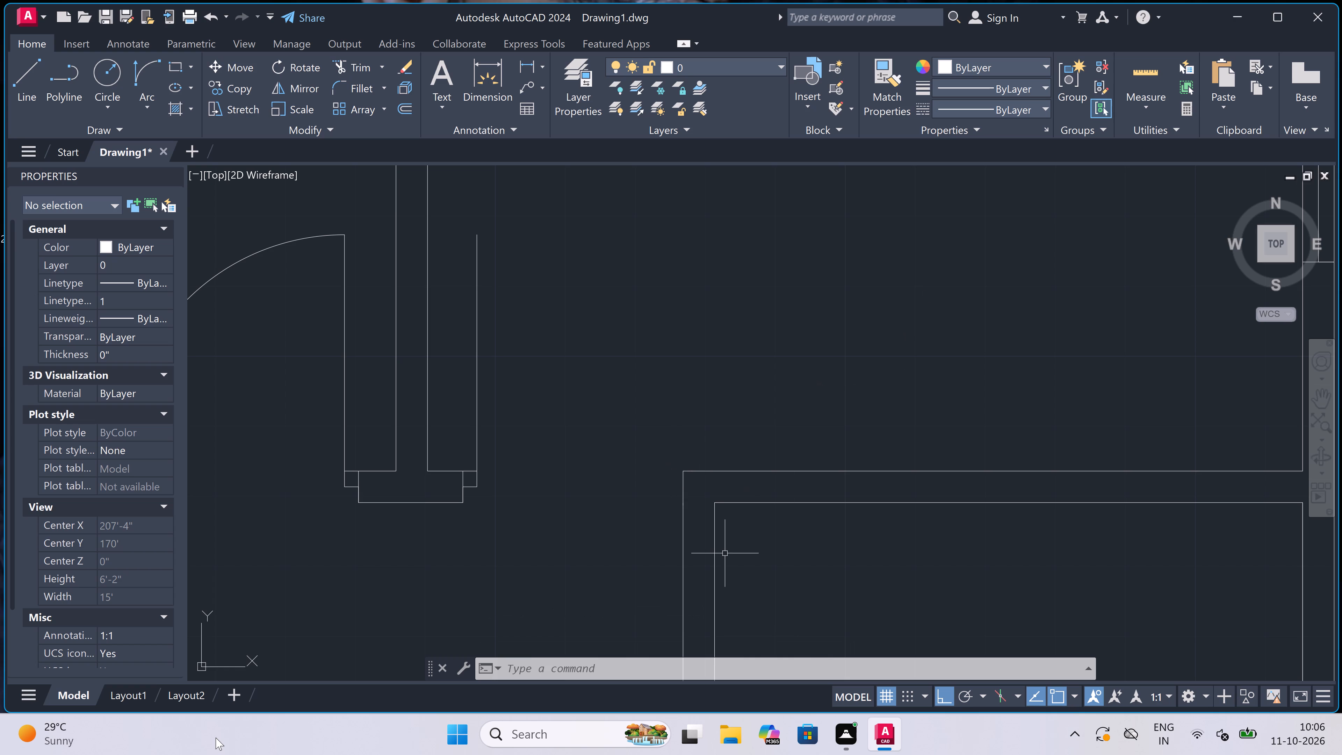
key("l")
key("space")
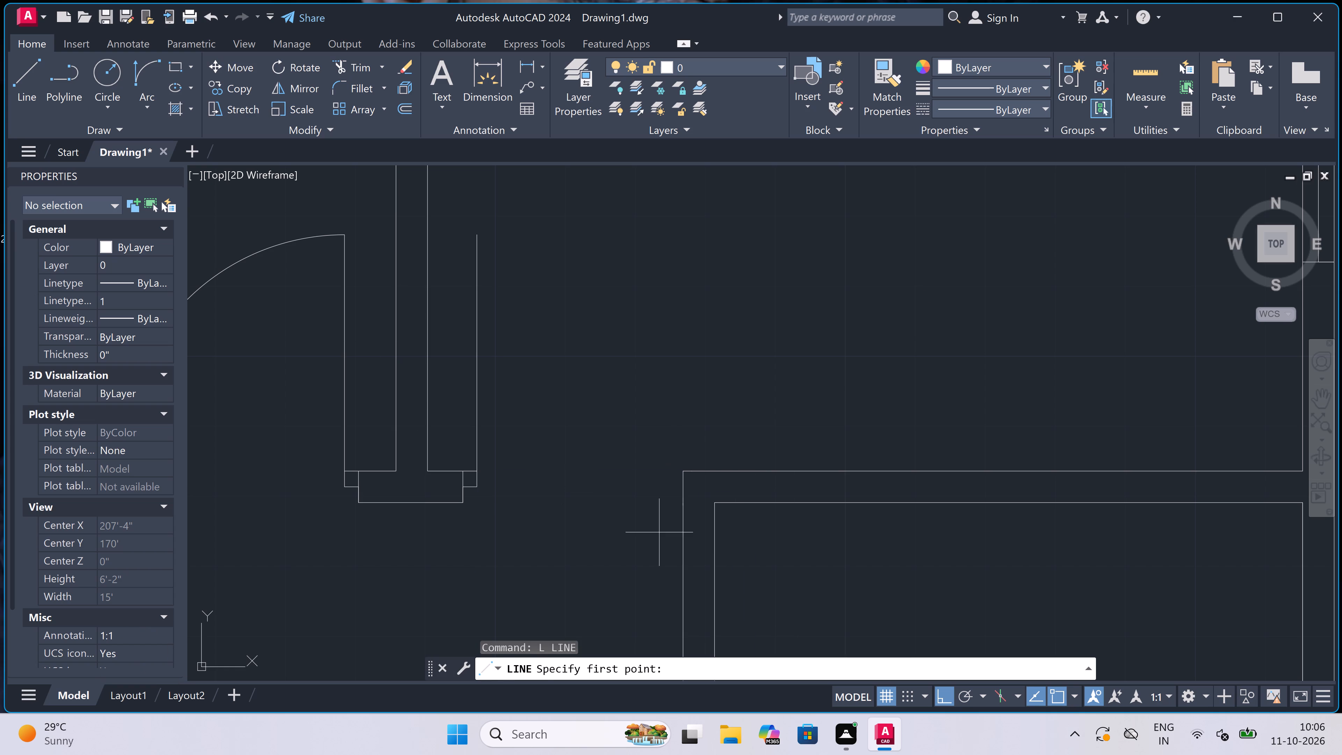
left_click(681, 484)
key("2")
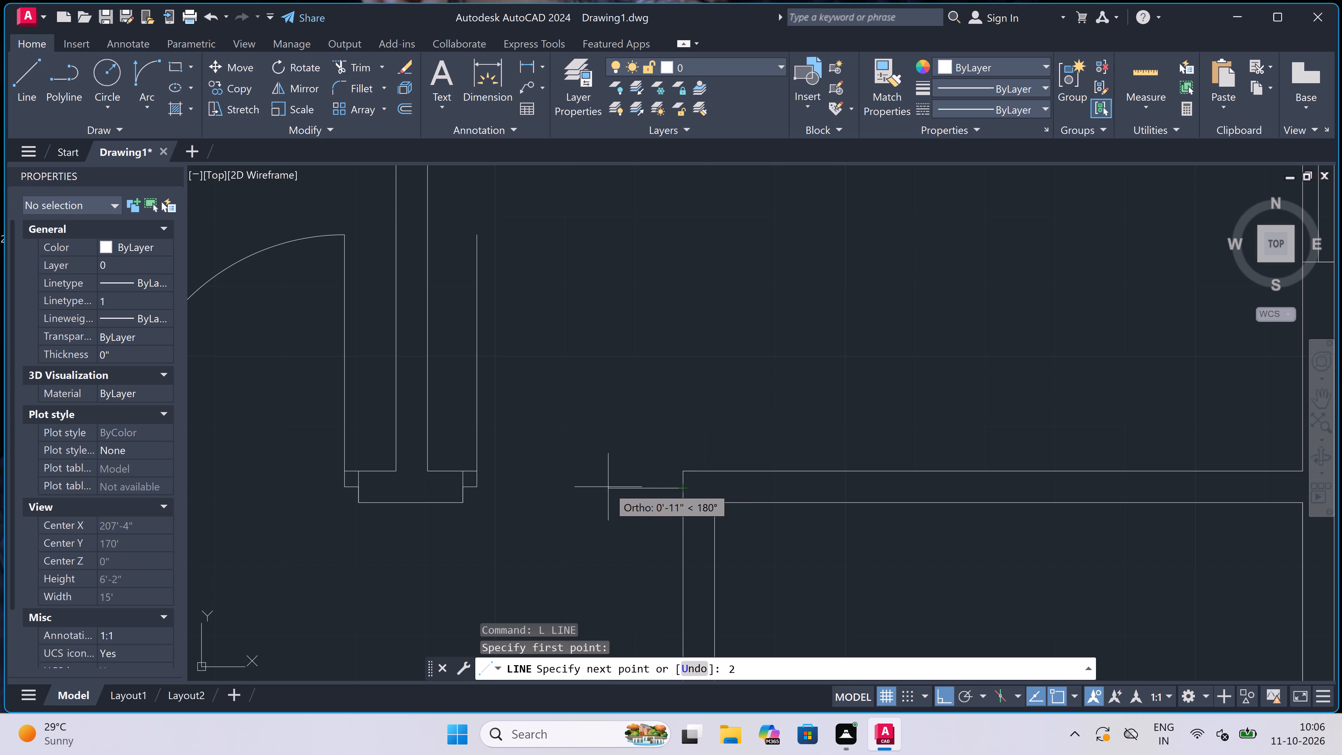
type("\"")
key("space")
key("Escape")
Draw the door swing arc from the top of the door leaf line to the 2" line at the right-hand area's wall end.
scroll(608, 486, "down", 1)
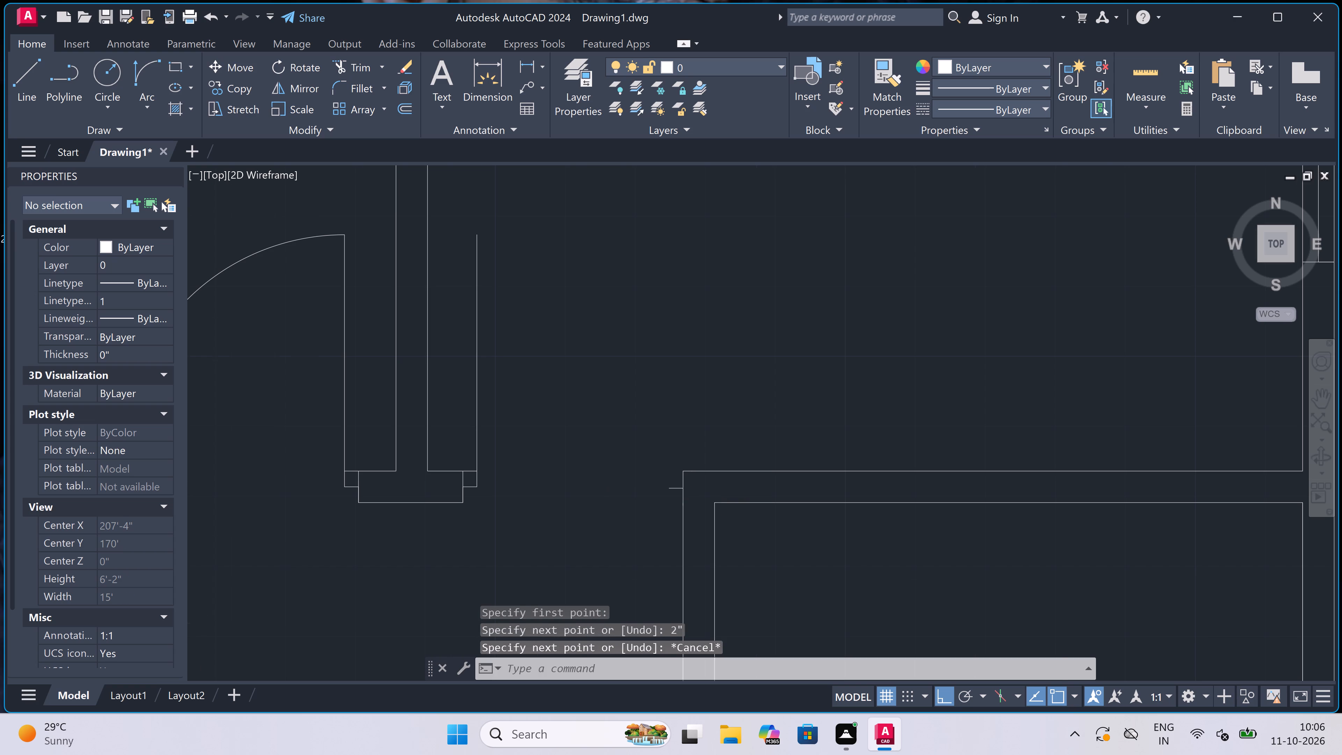
left_click(135, 60)
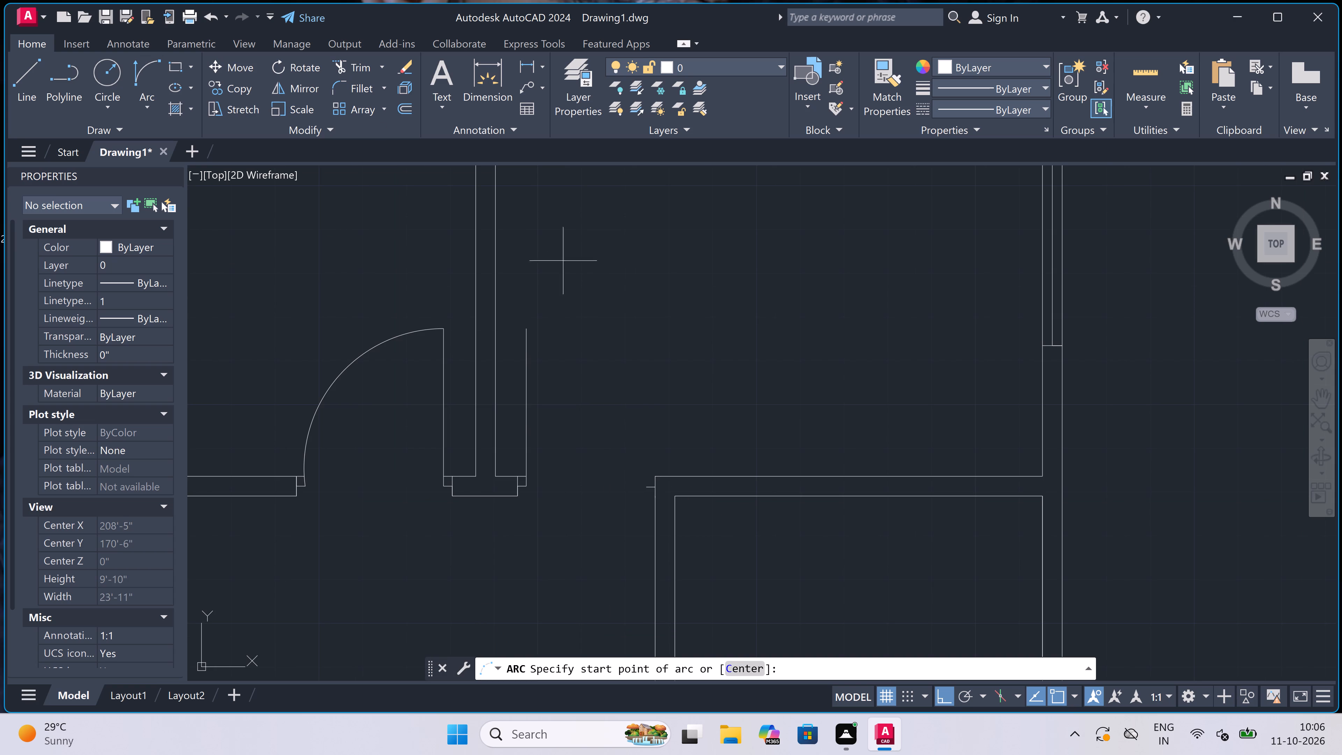
left_click(526, 322)
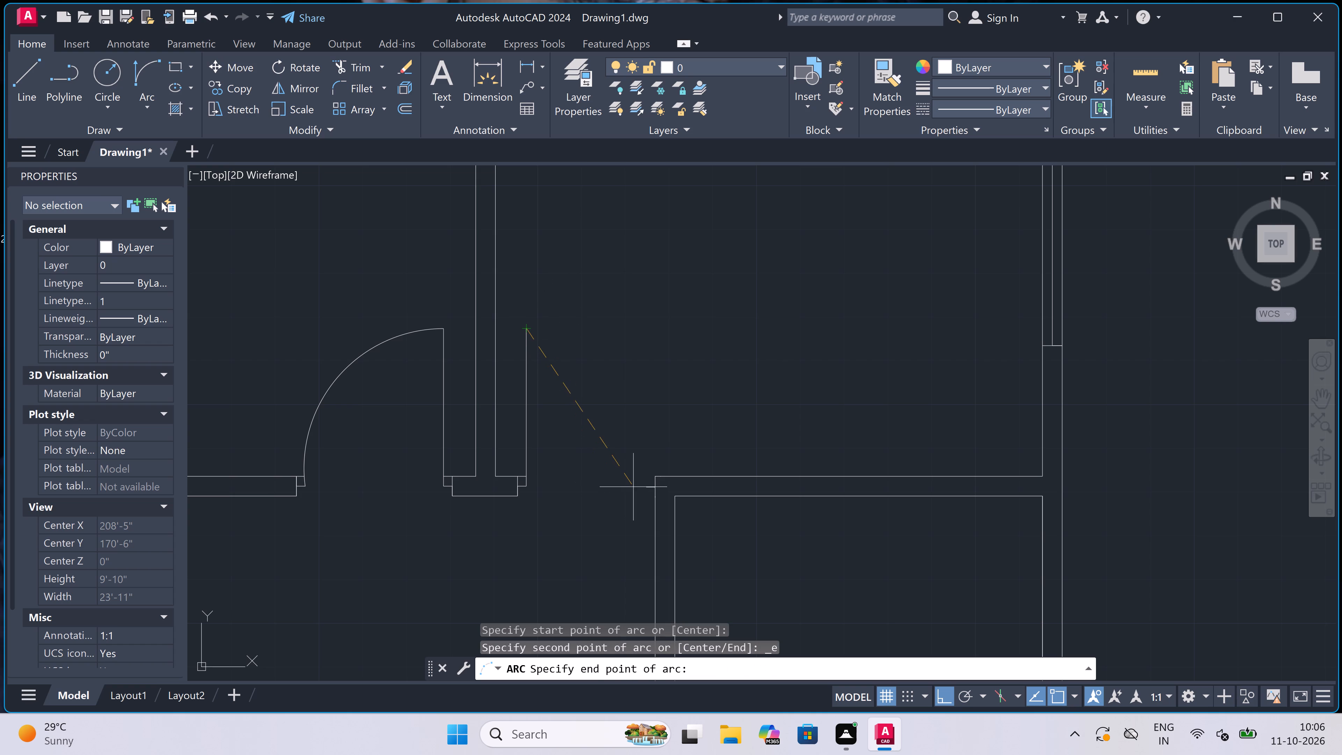
left_click_drag(645, 487, 650, 486)
left_click(678, 434)
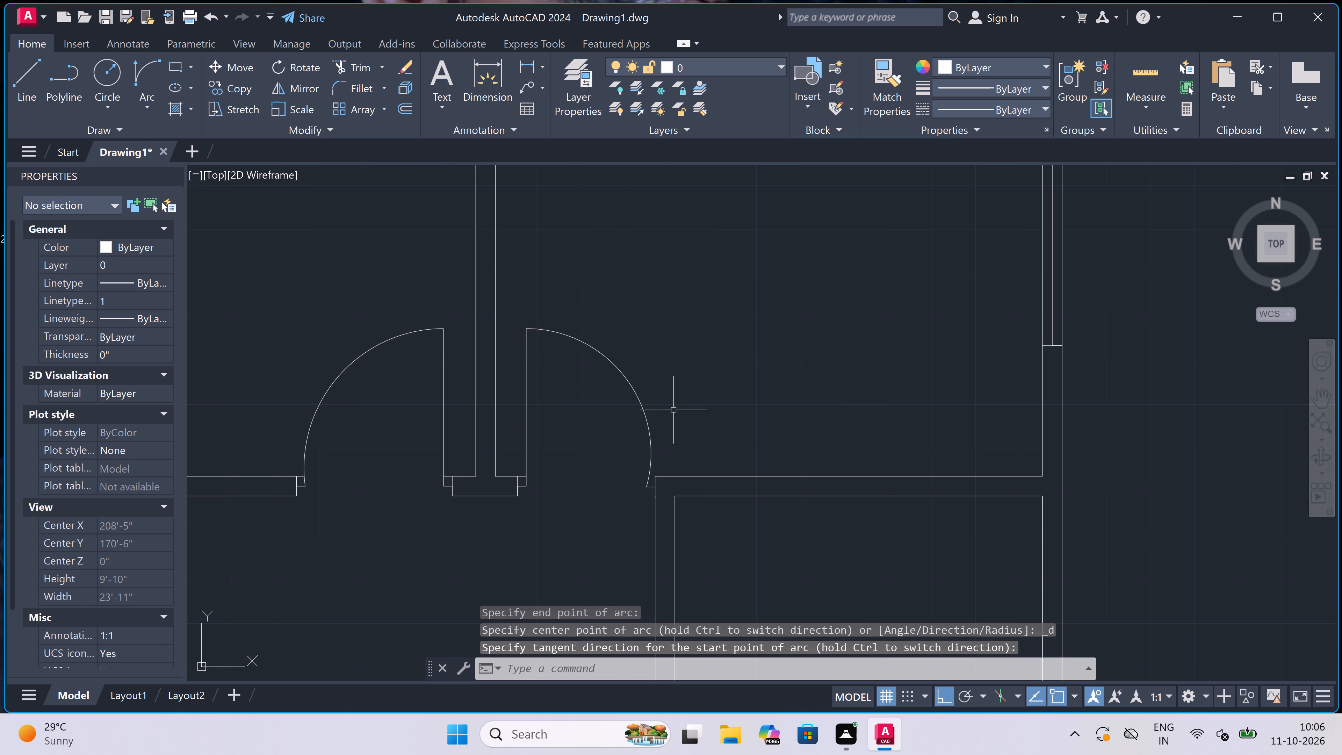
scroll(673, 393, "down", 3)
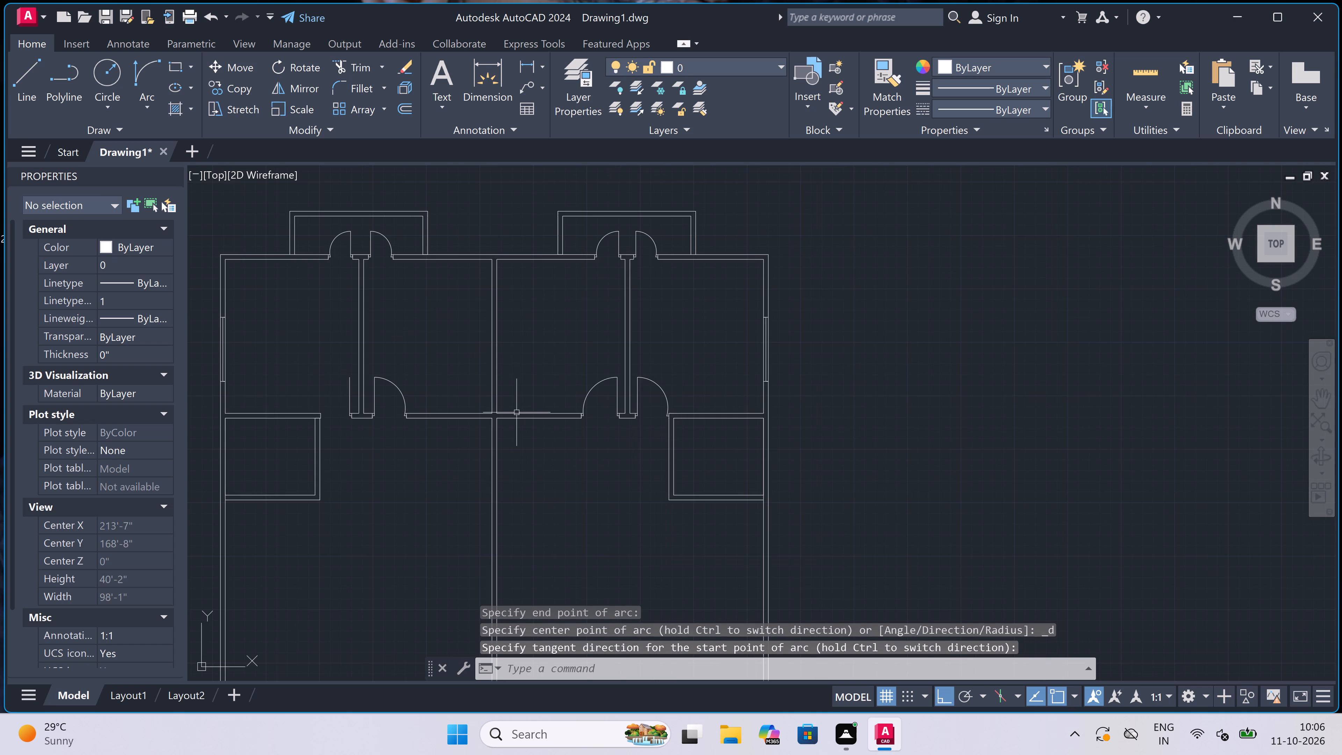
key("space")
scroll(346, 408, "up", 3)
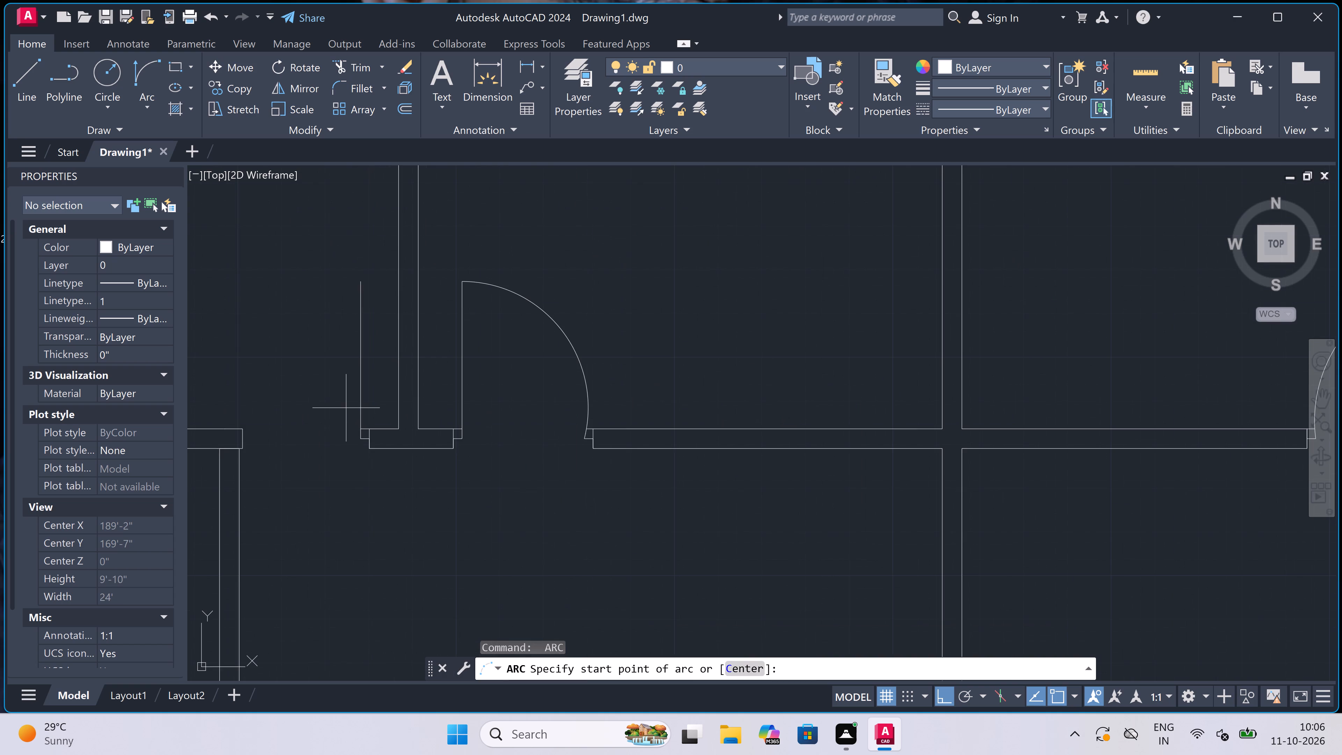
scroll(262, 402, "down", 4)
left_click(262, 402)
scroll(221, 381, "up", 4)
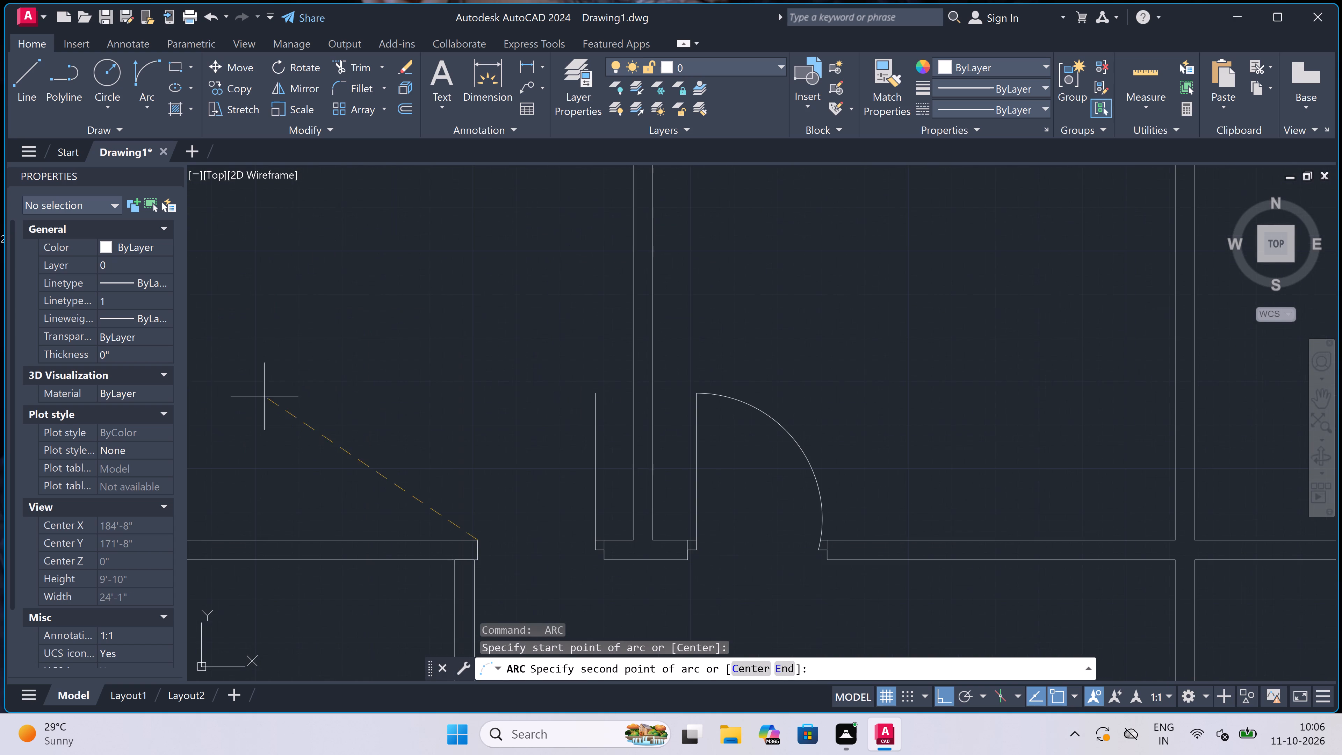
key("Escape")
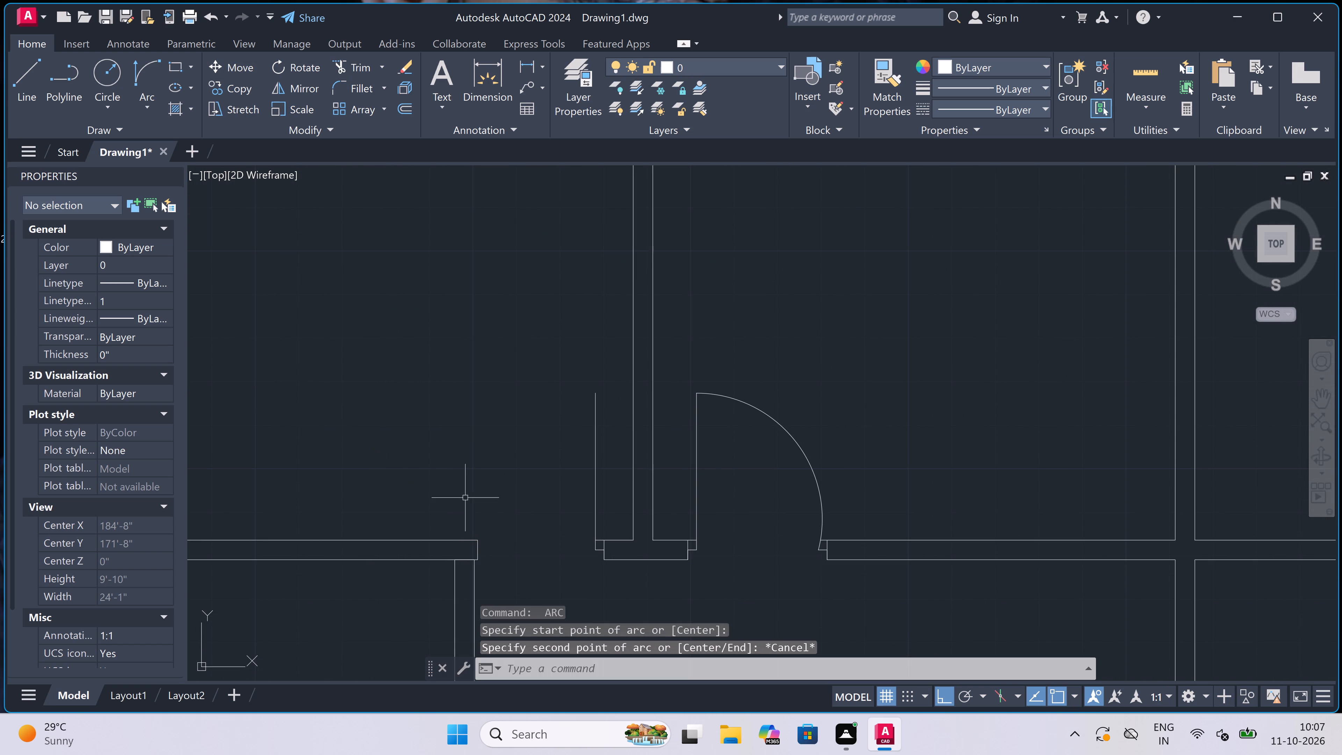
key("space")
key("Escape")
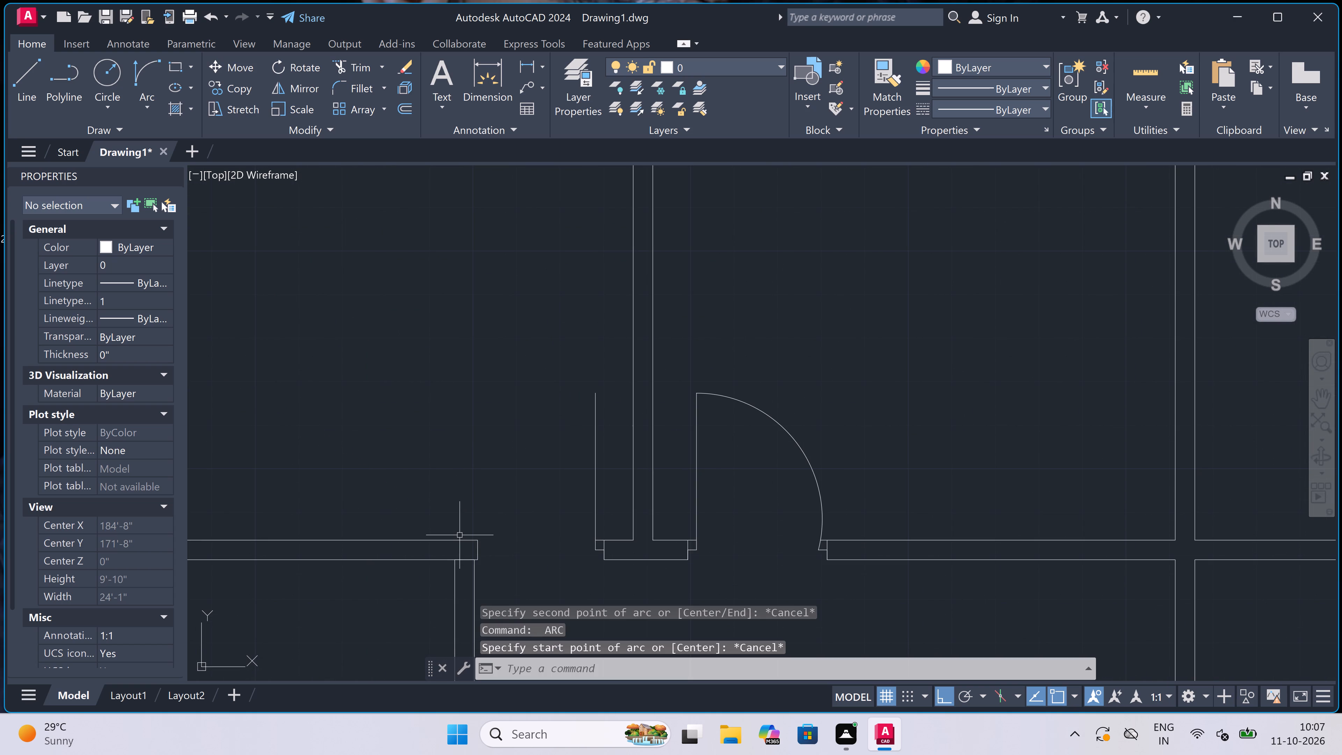
Draw a vertical line from the top of the left-hand area's outer face up to the wall's upper face.
key("l")
key("space")
scroll(485, 547, "up", 3)
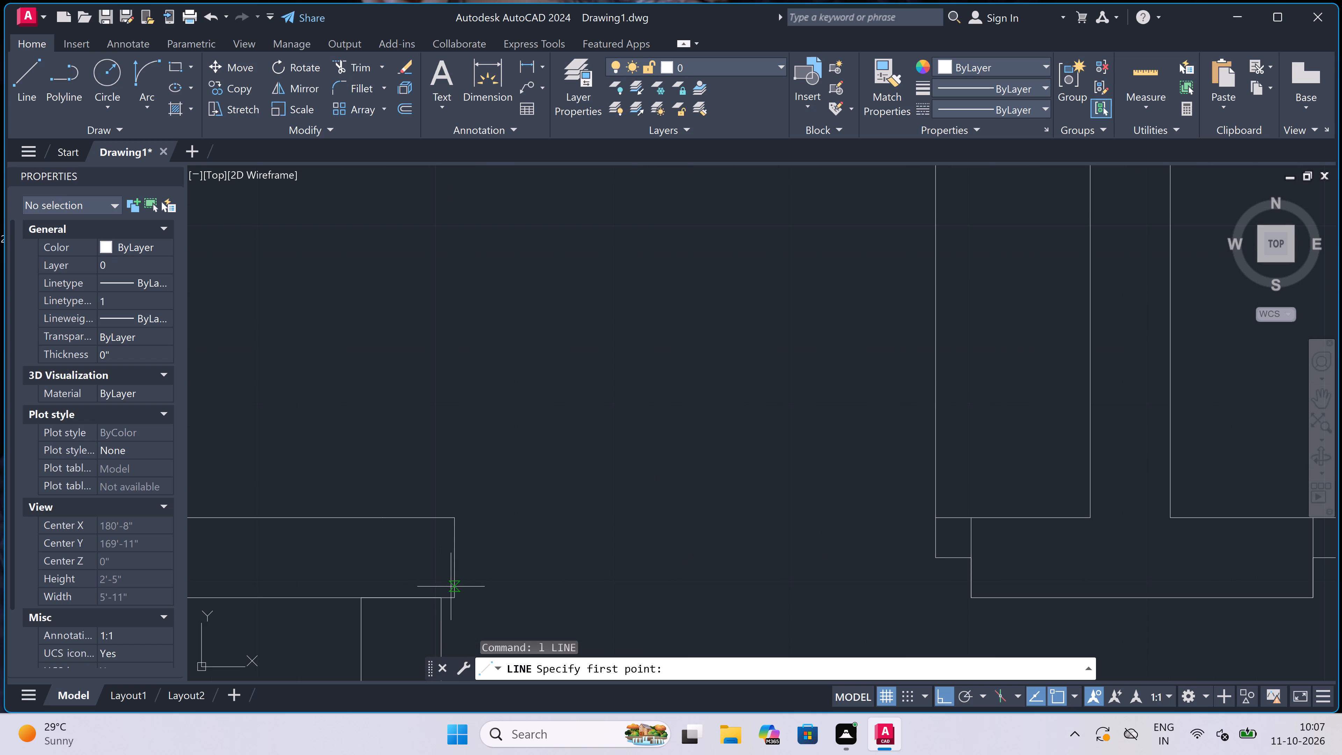
left_click(441, 604)
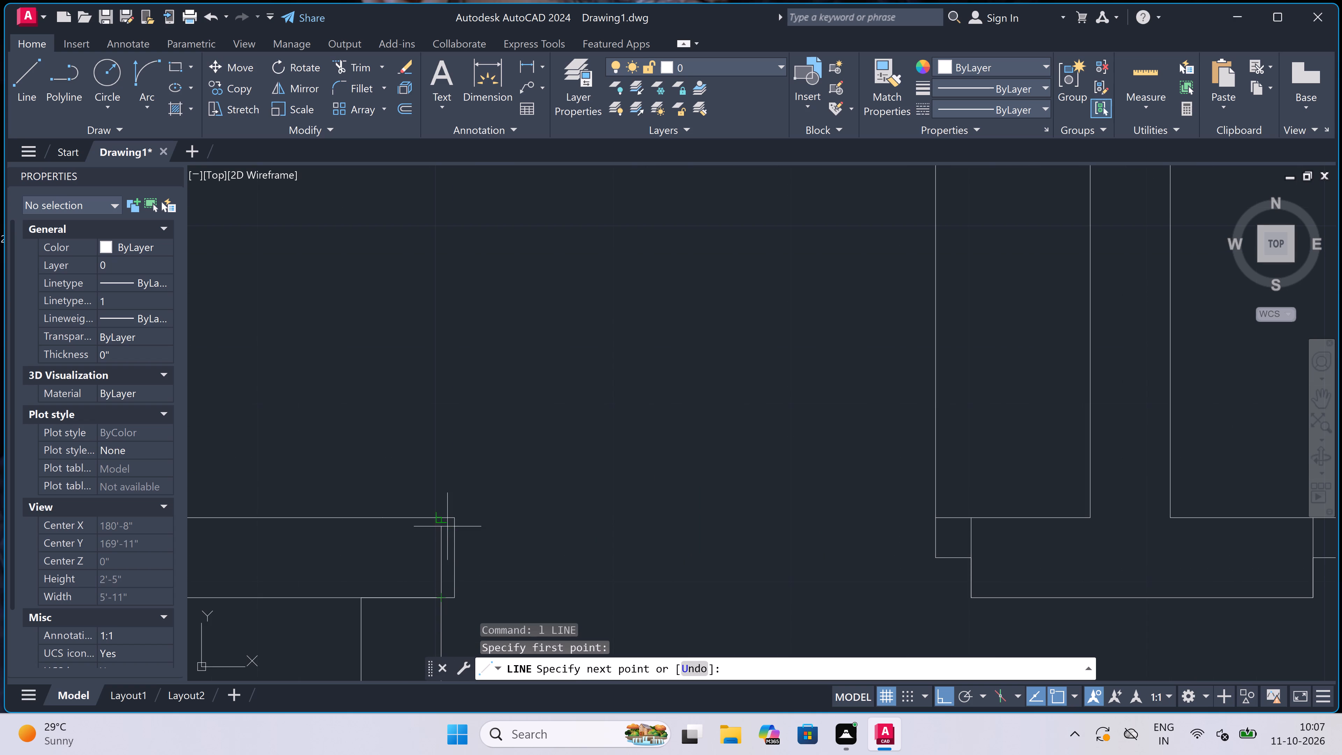
scroll(433, 522, "up", 3)
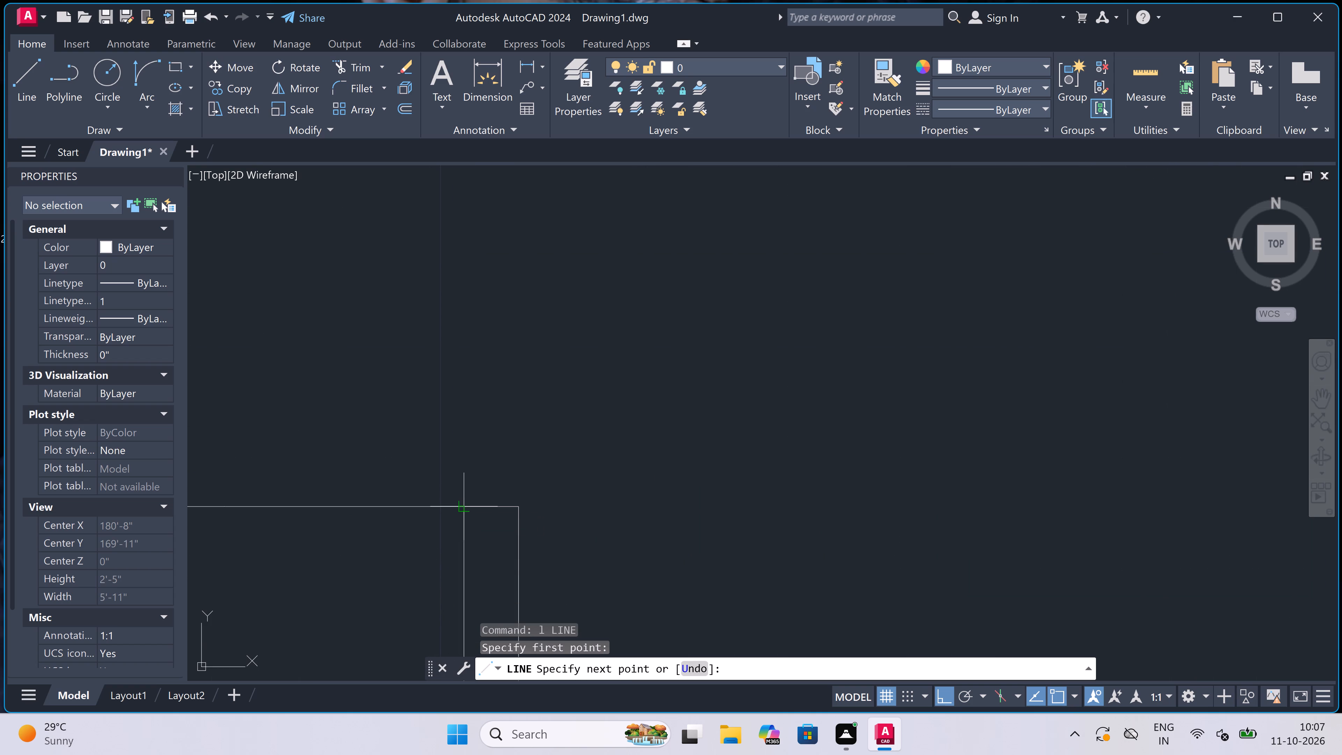
left_click(460, 509)
key("Escape")
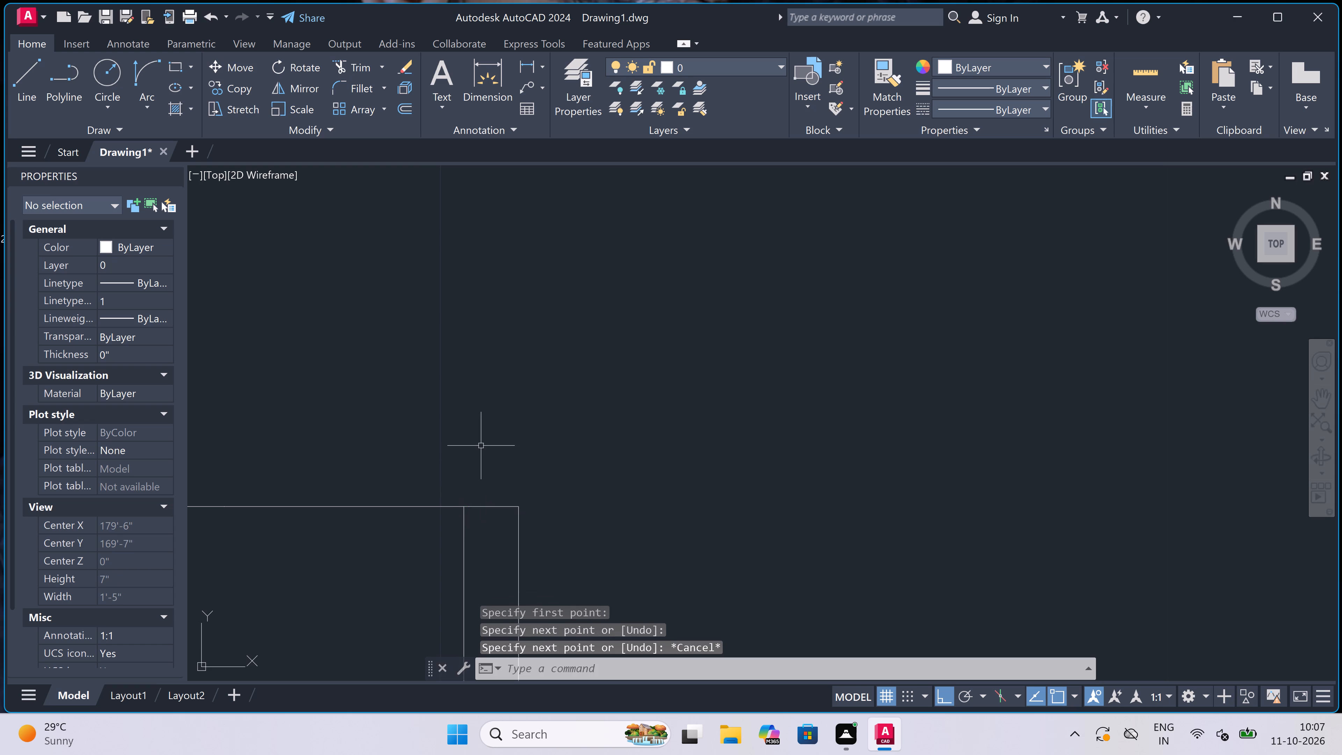
Trim away the protruding wall end and the leftover line between the wall faces at the left-hand area's top-right corner.
type("tr")
key("space")
scroll(485, 427, "down", 2)
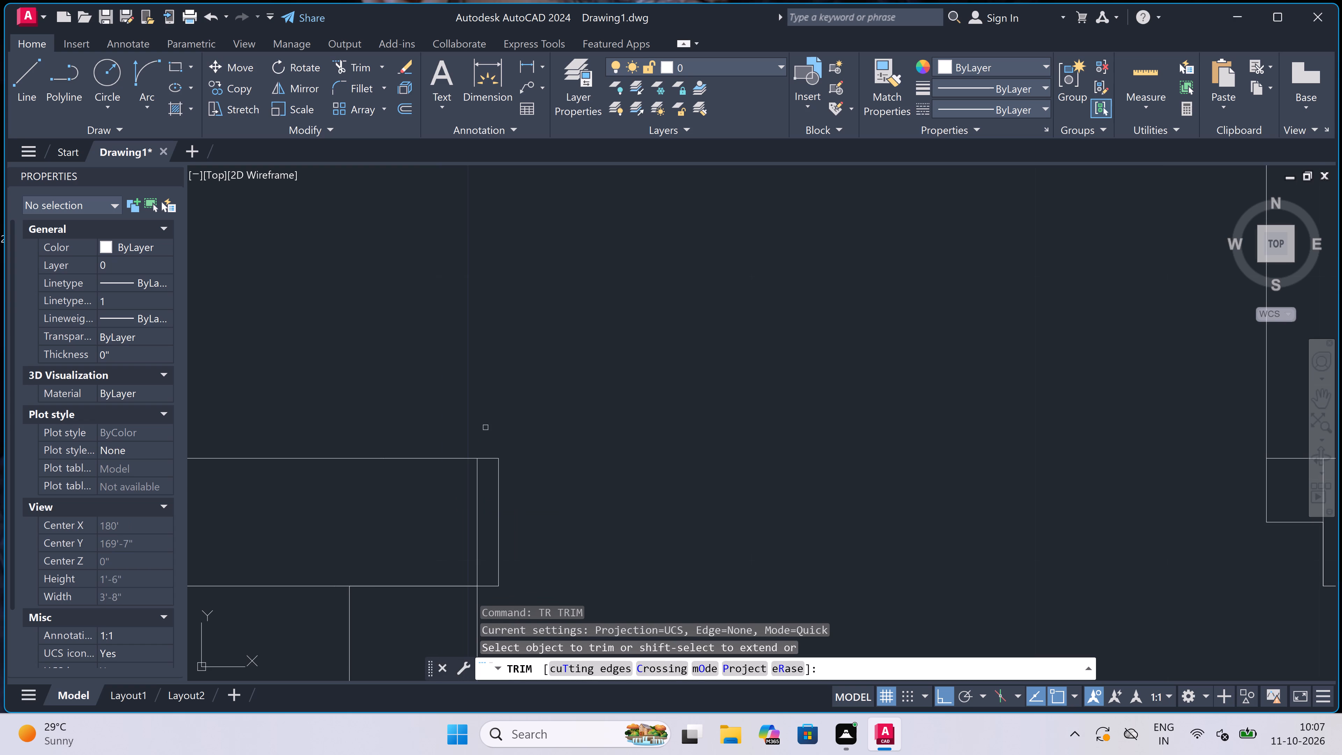
left_click(486, 428)
scroll(488, 523, "down", 4)
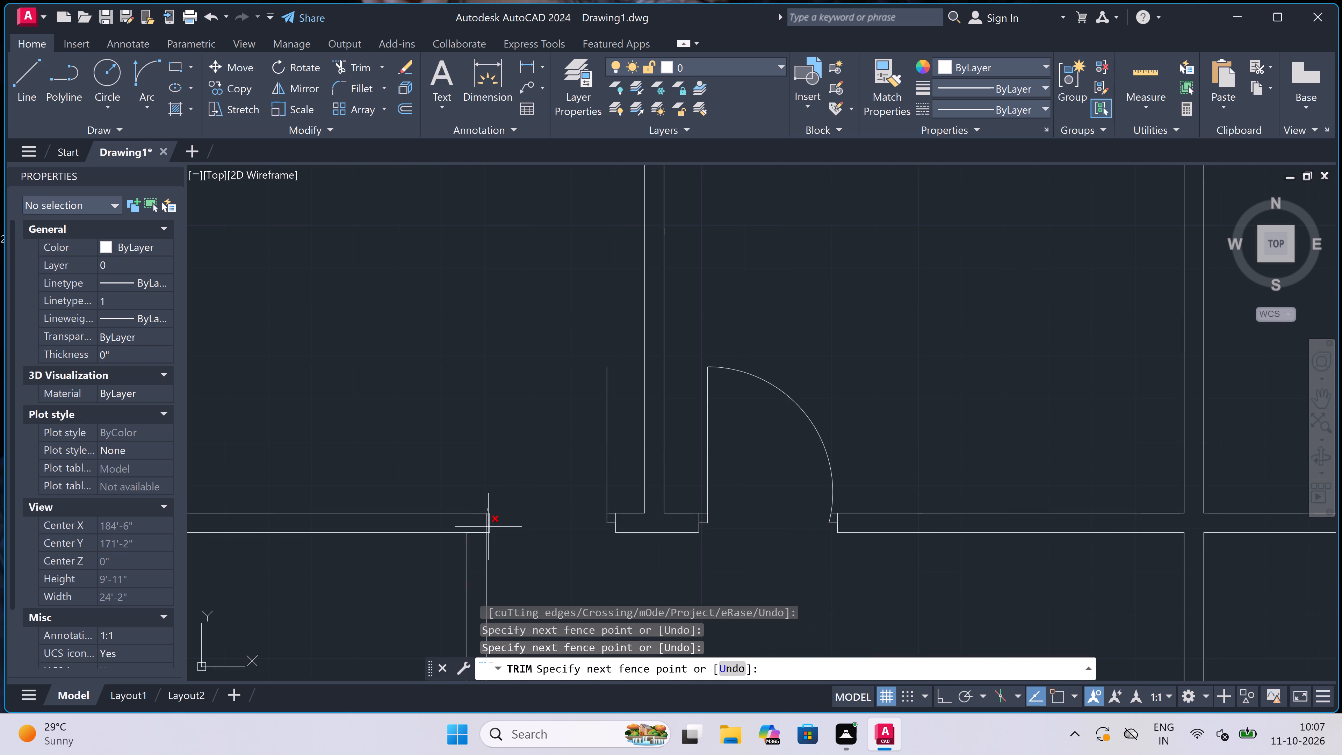
scroll(488, 527, "up", 5)
scroll(489, 573, "down", 4)
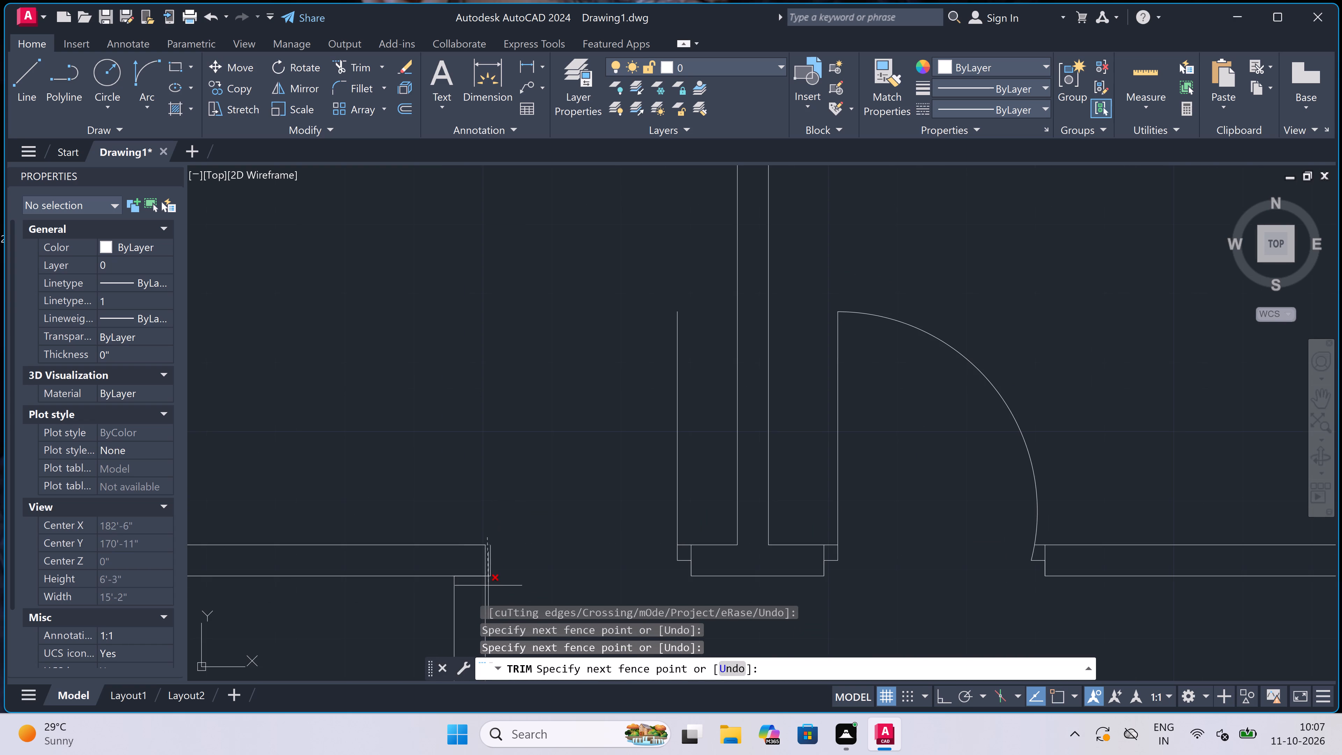
scroll(488, 594, "up", 3)
left_click(496, 576)
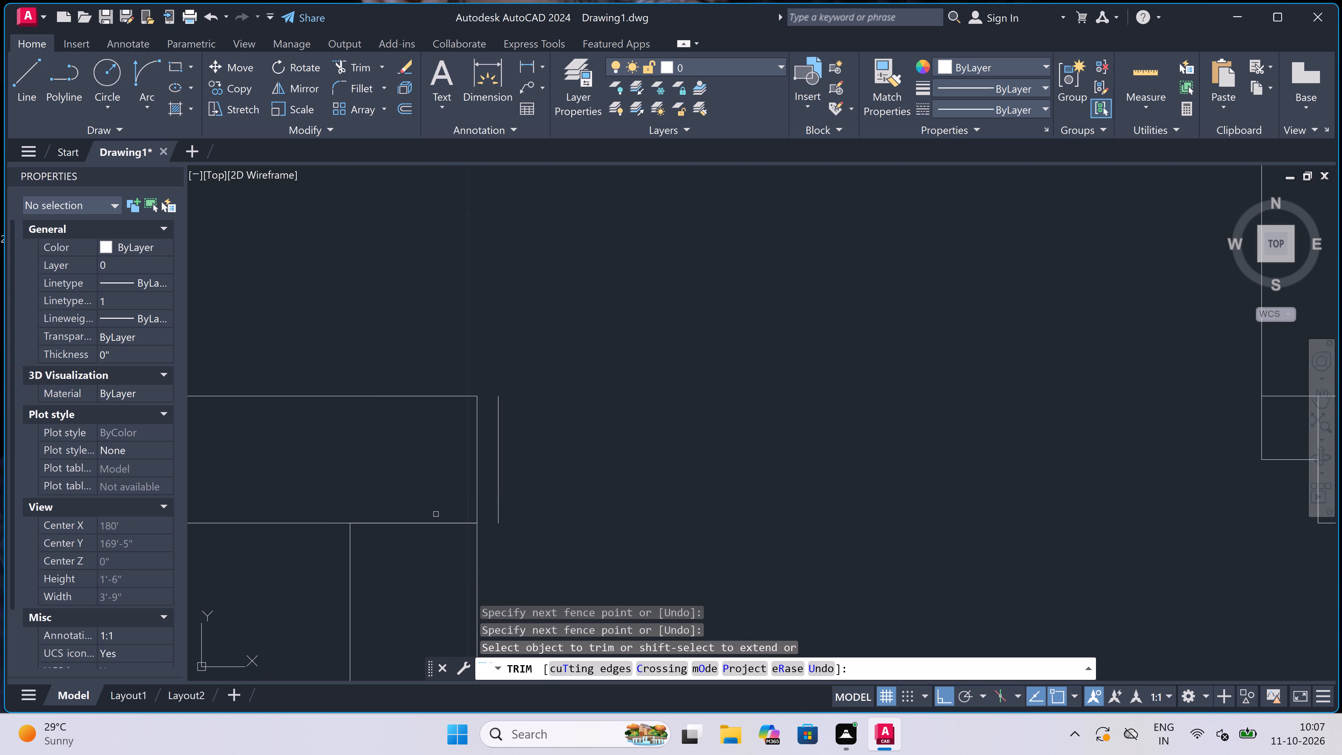
left_click(434, 507)
left_click(433, 581)
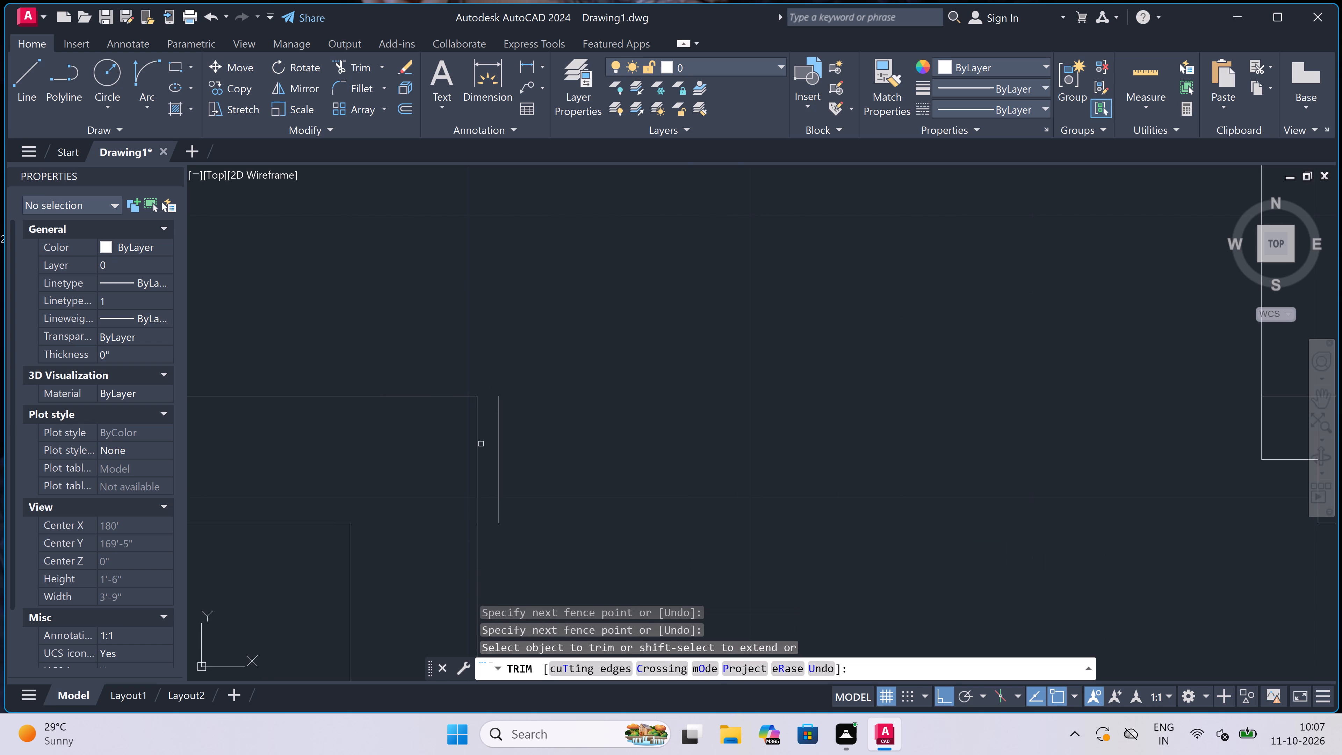
left_click(485, 443)
left_click(560, 439)
scroll(561, 439, "down", 3)
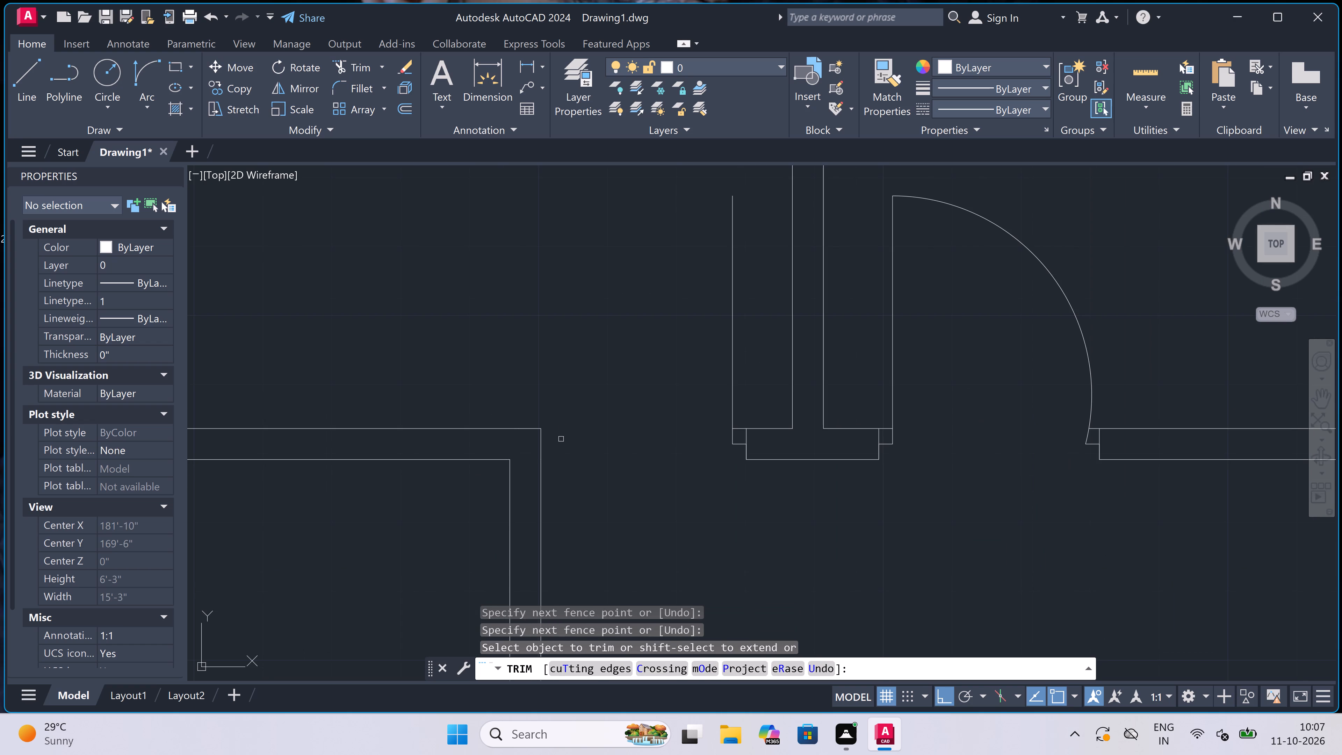
key("Escape")
Draw a 2" line right from the midpoint of the left-hand area's upper wall end, facing the open doorway.
scroll(561, 439, "down", 2)
scroll(588, 382, "up", 1)
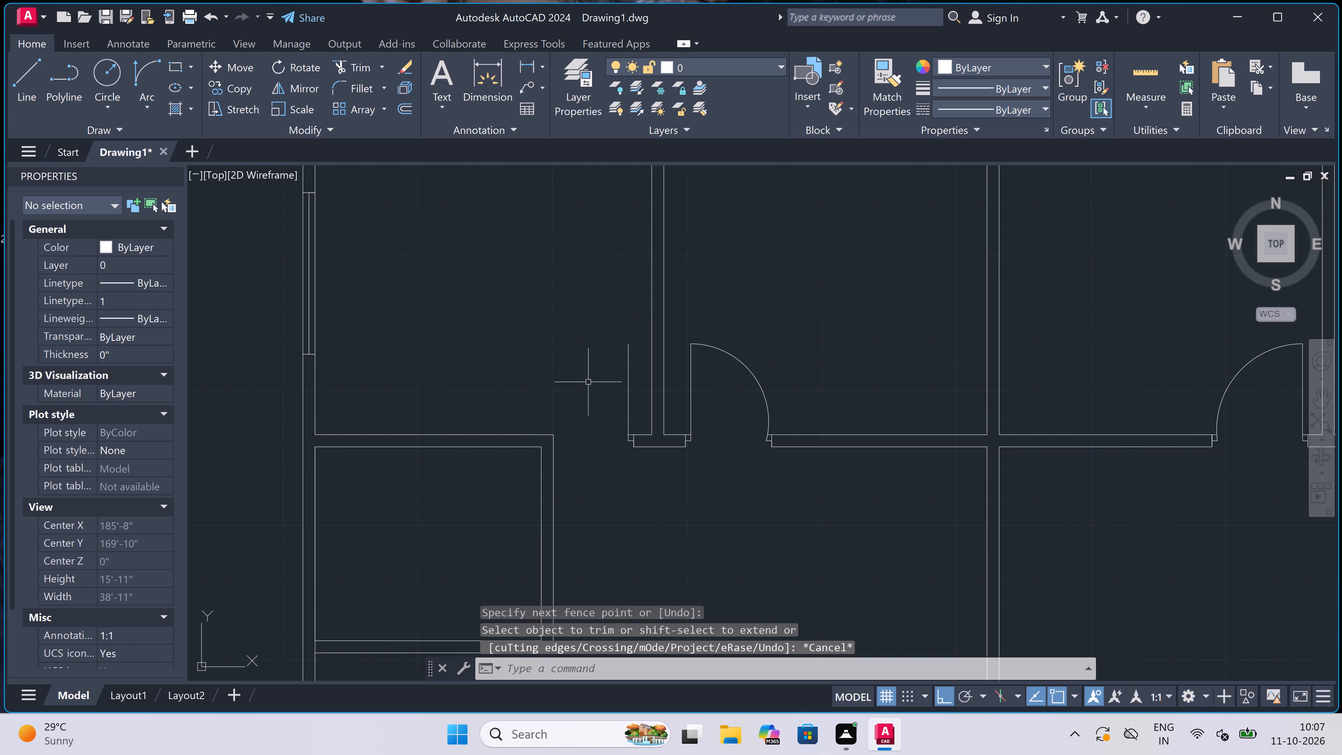
scroll(588, 382, "up", 1)
key("l")
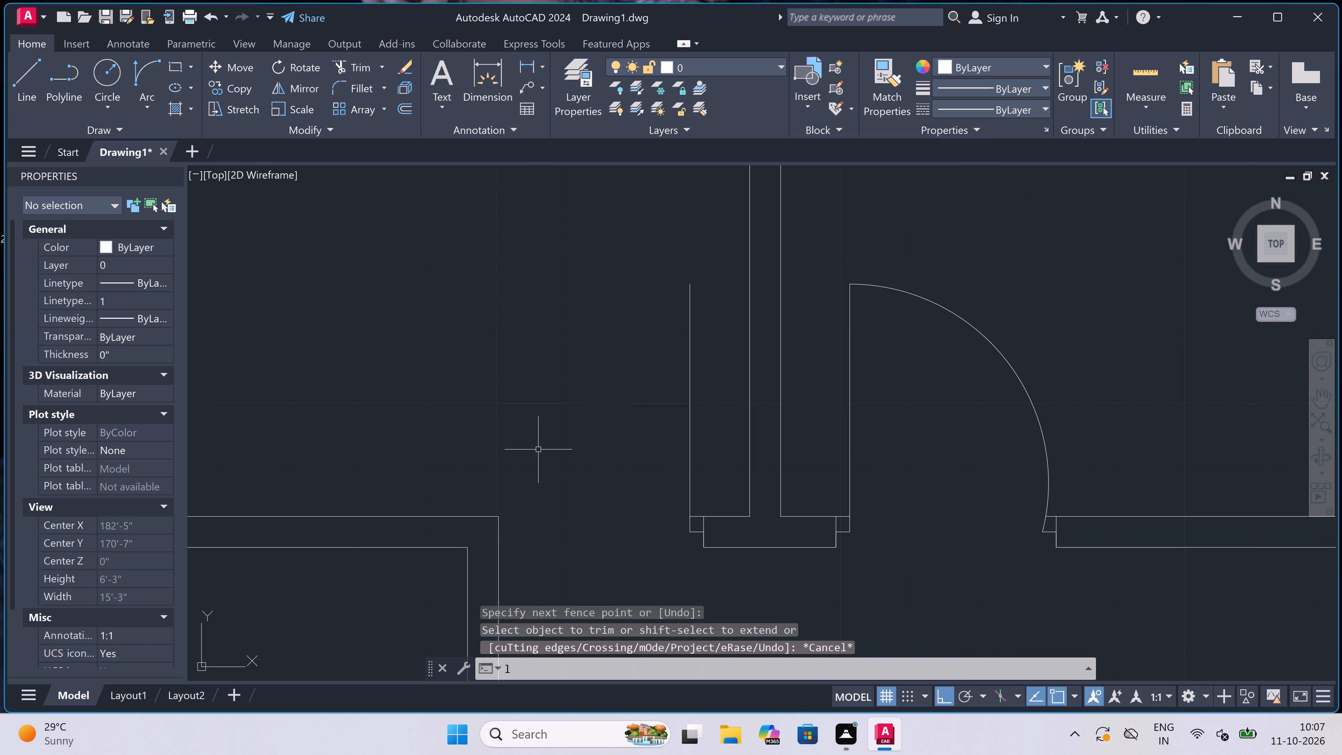
key("space")
left_click(497, 531)
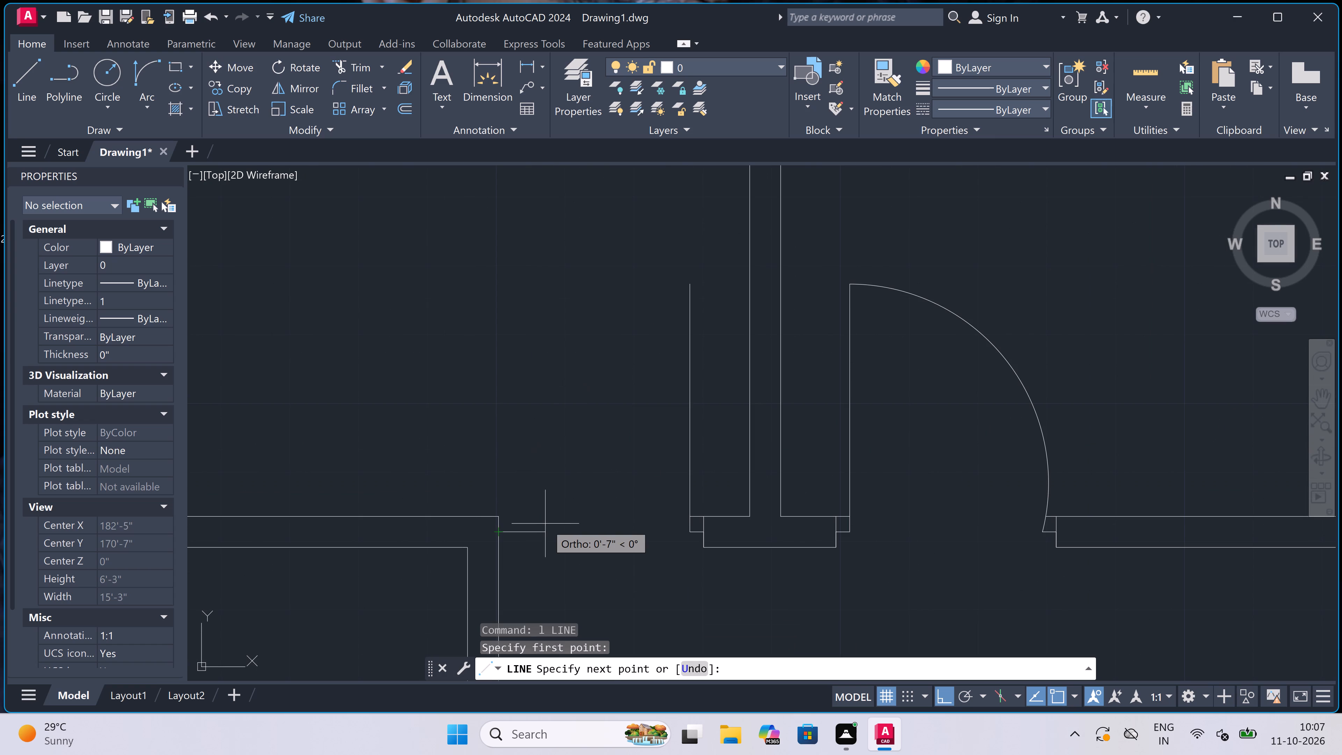
key("2")
type("\"")
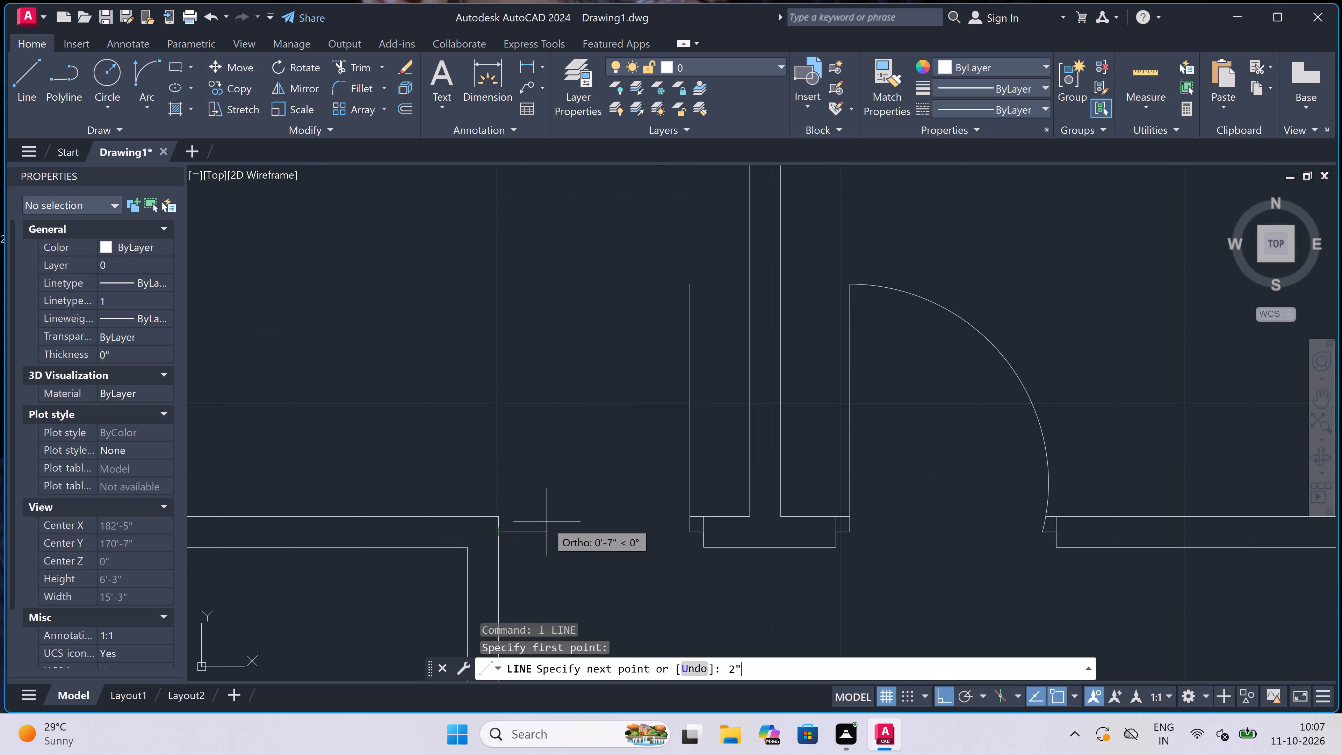
key("space")
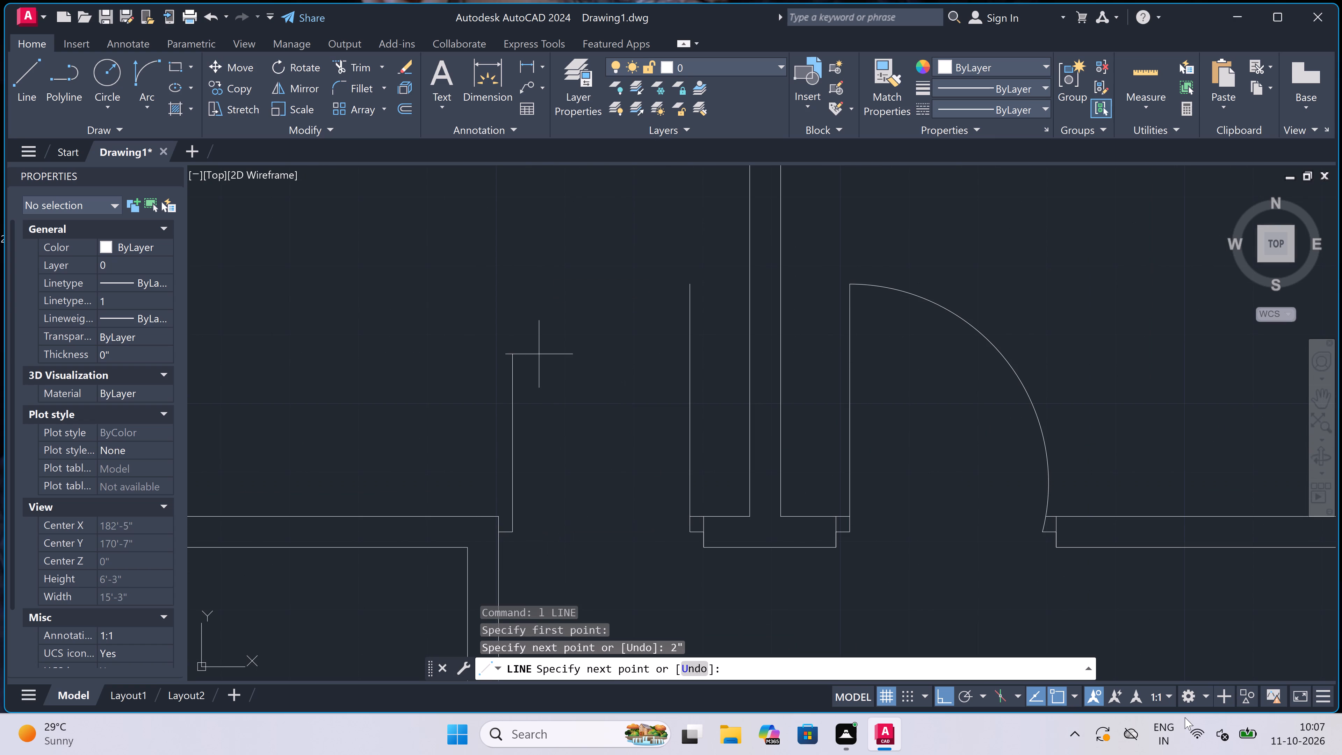
key("Escape")
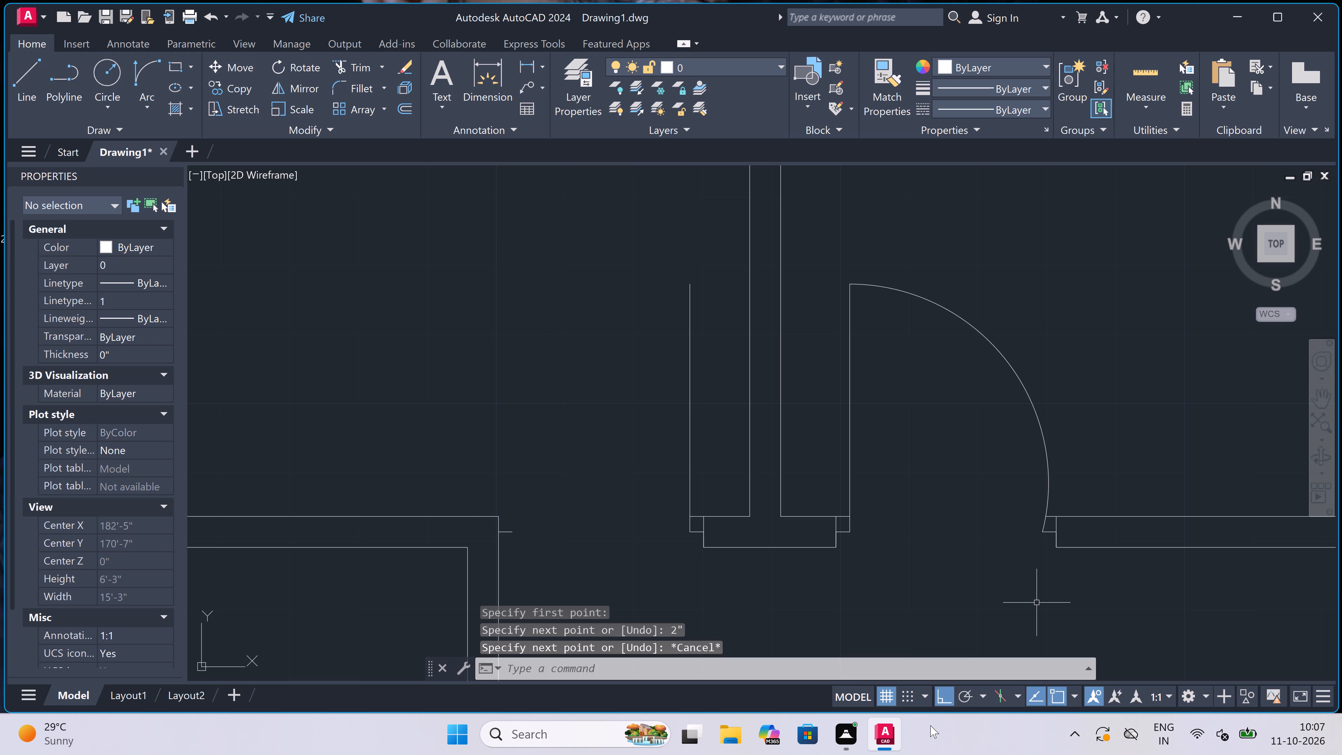
Draw the door swing arc from the top of the door leaf line to the 2" line at the left-hand area's wall end, starting horizontally leftward.
left_click(147, 66)
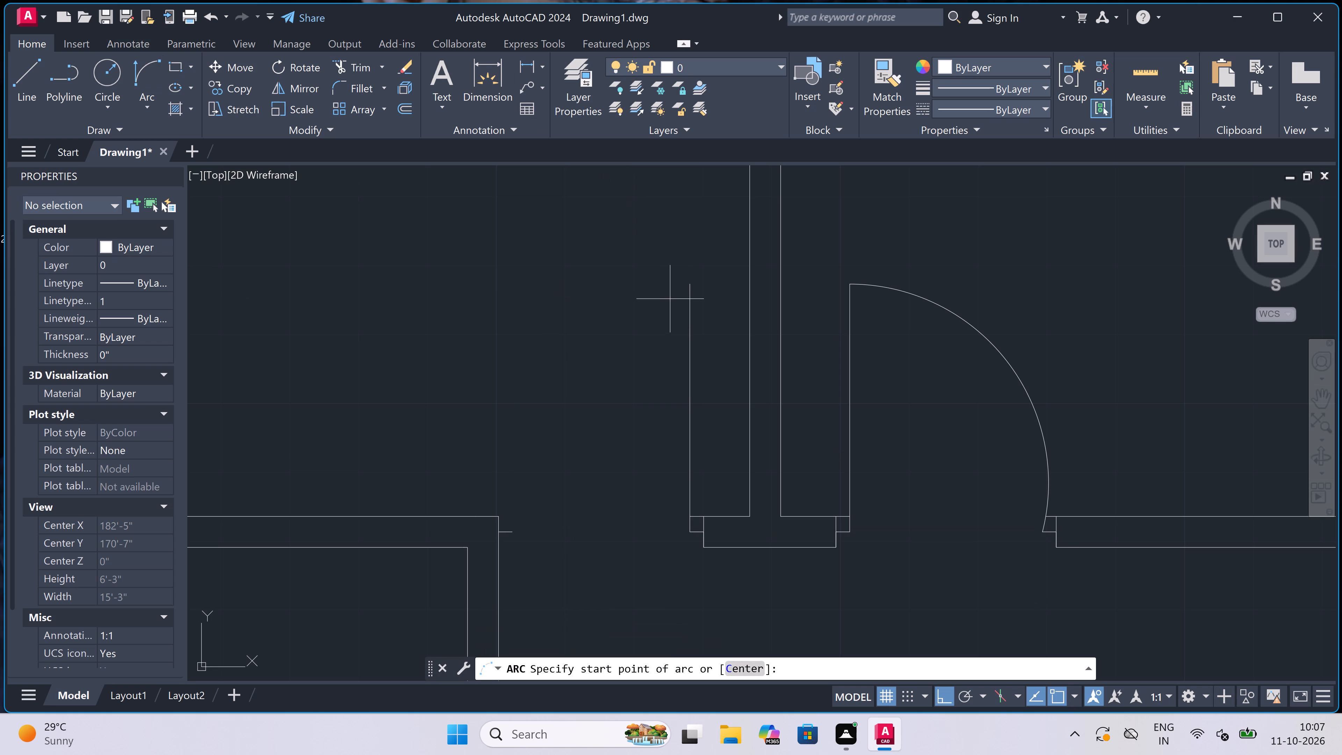
left_click_drag(686, 283, 688, 290)
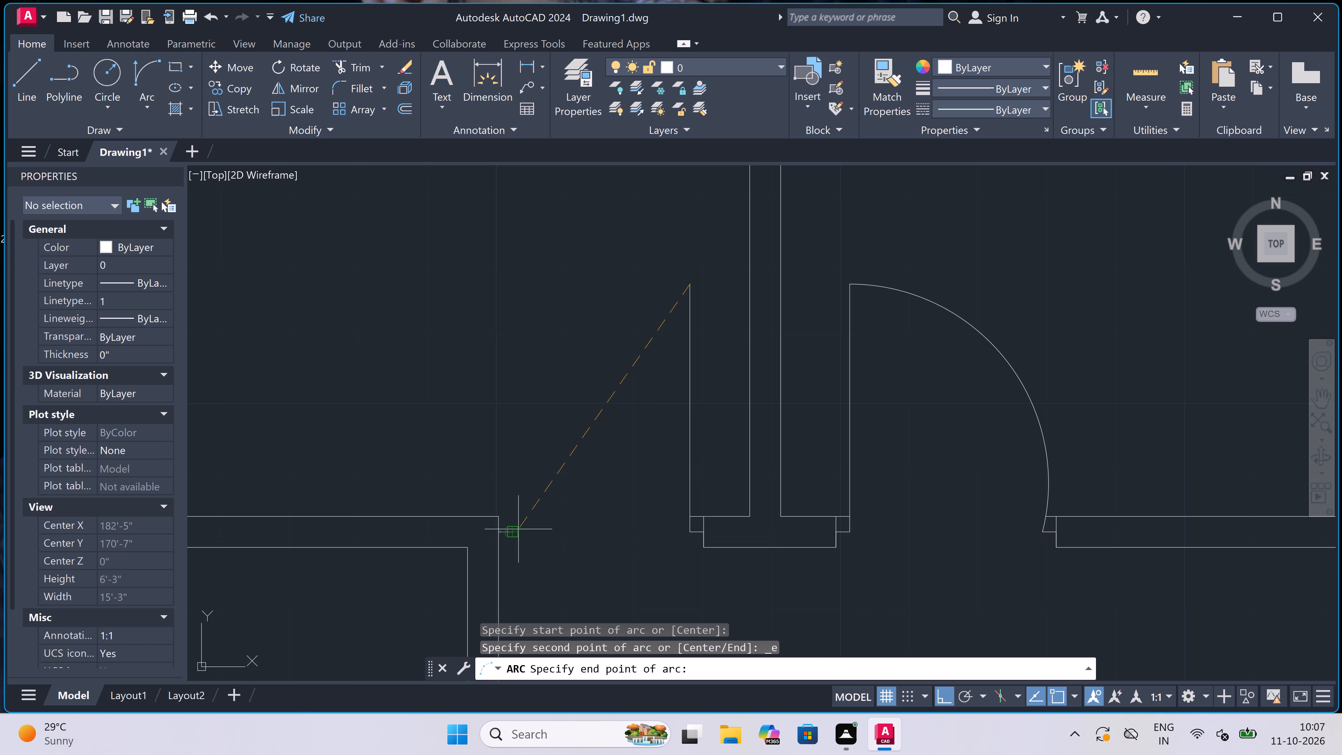
left_click(514, 532)
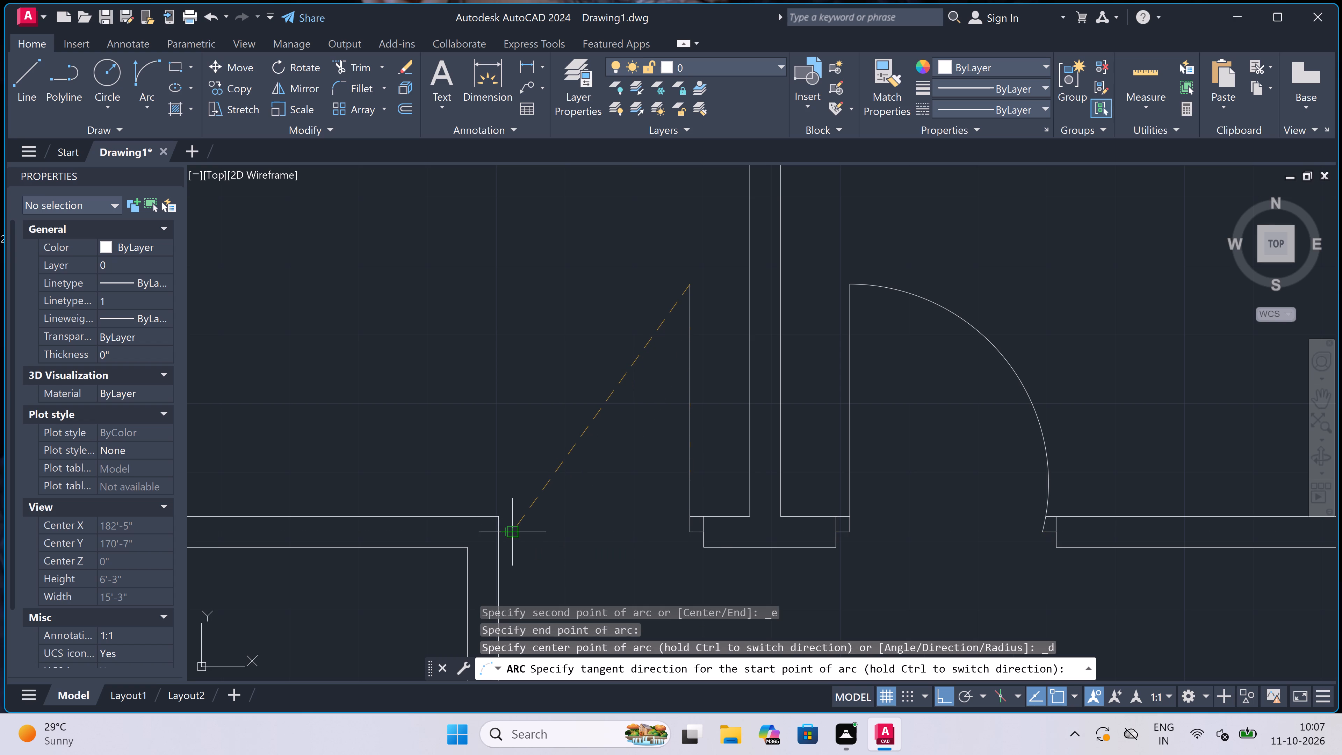
left_click(467, 309)
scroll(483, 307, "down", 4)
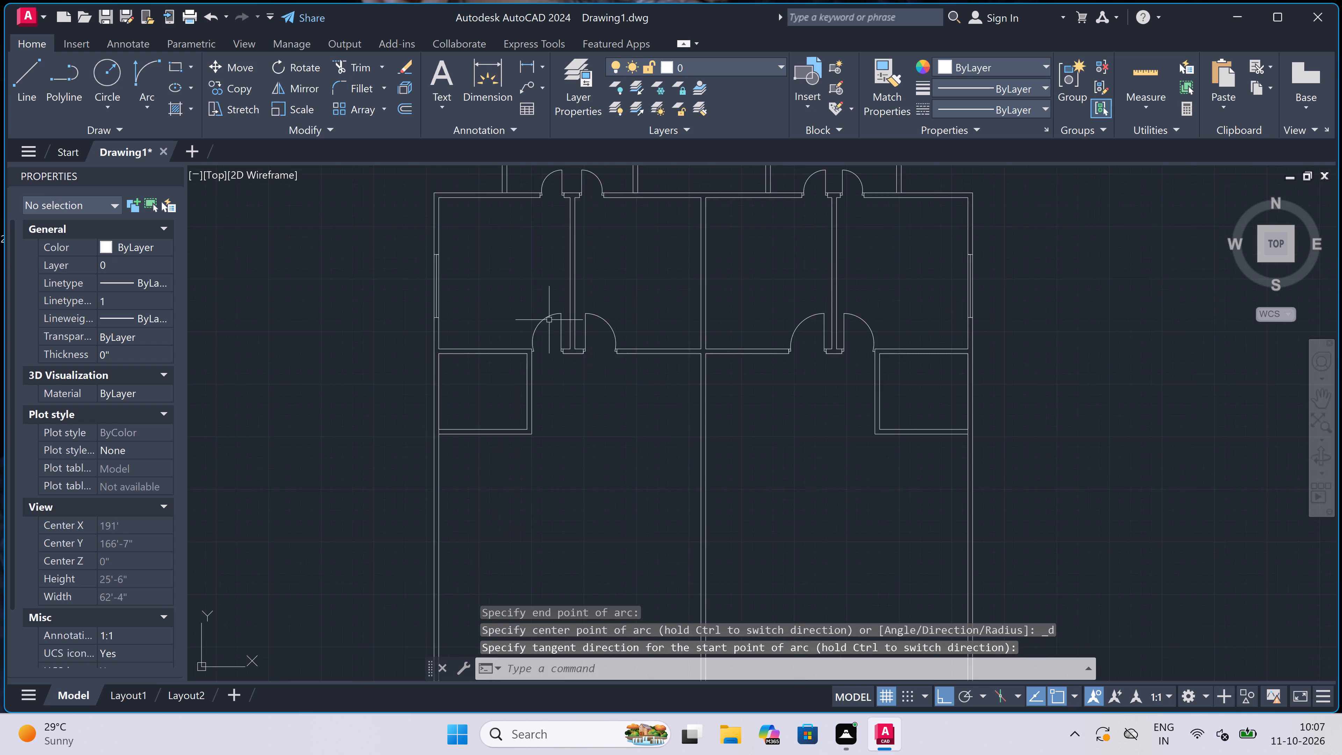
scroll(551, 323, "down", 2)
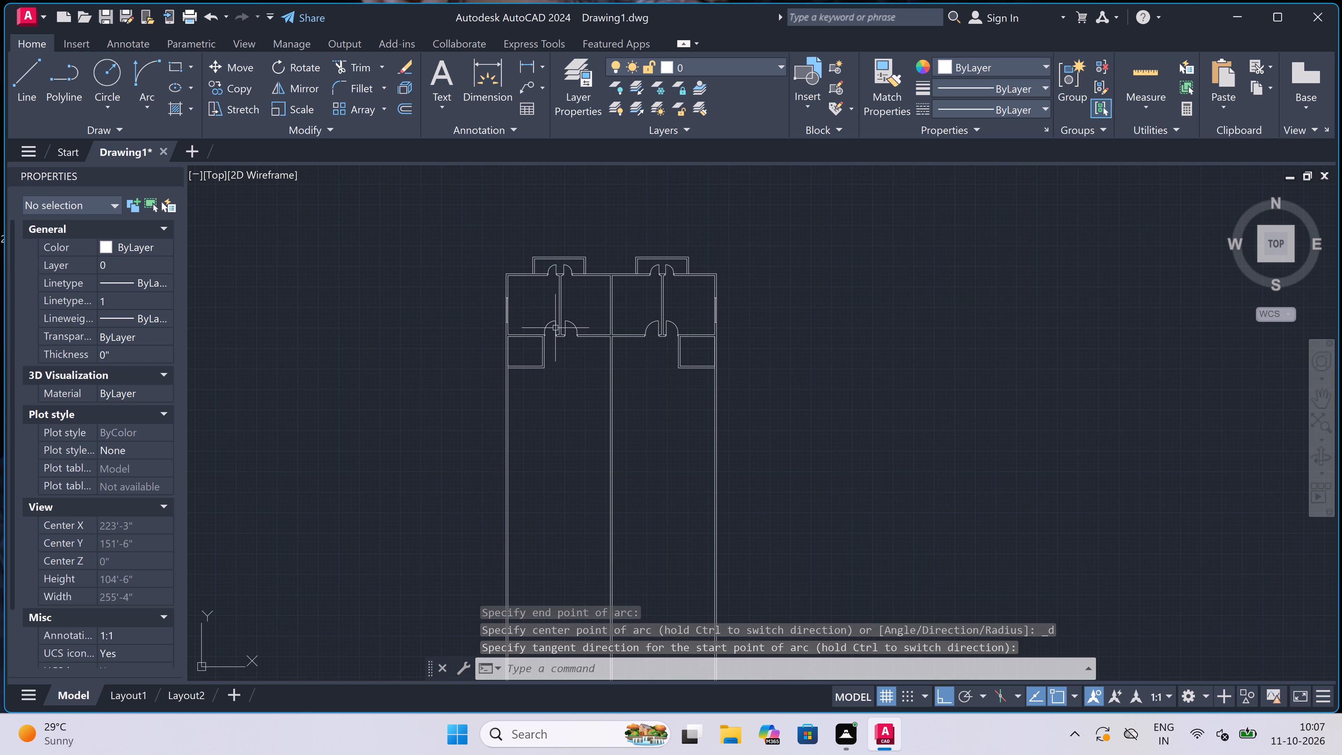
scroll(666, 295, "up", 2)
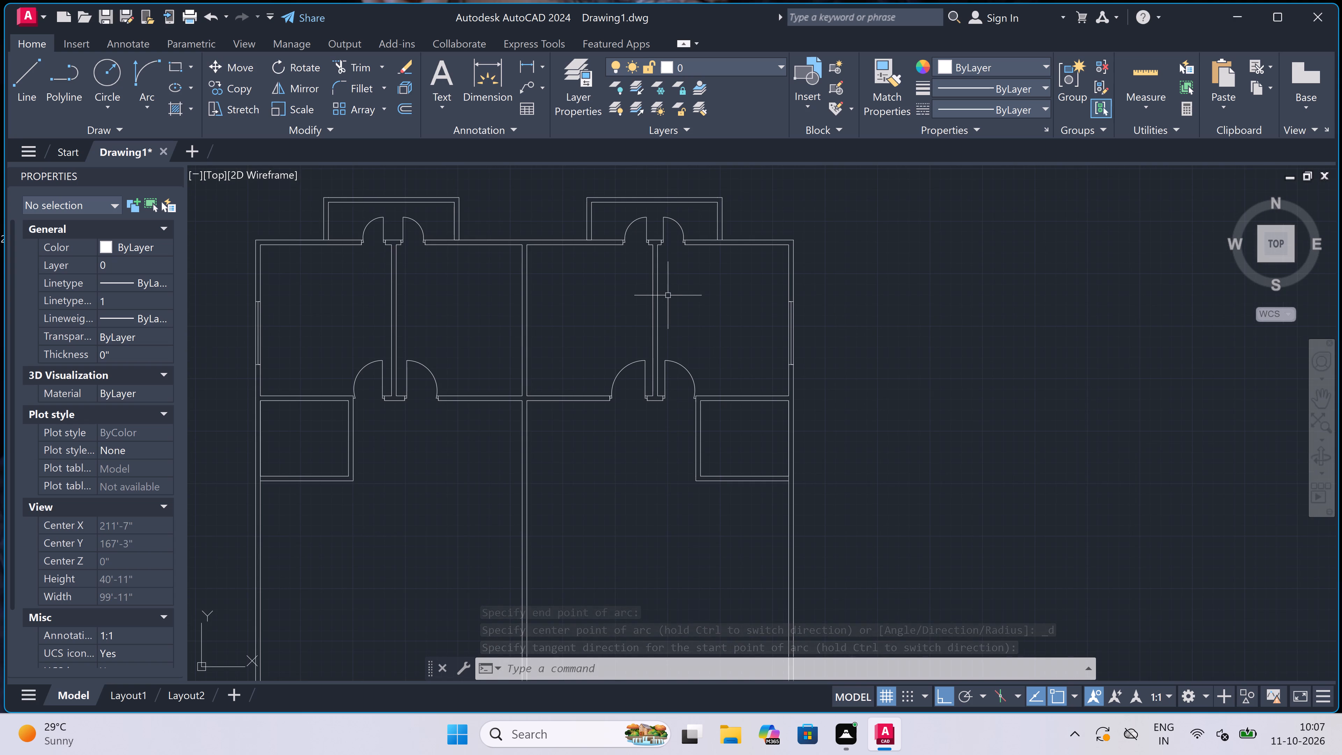
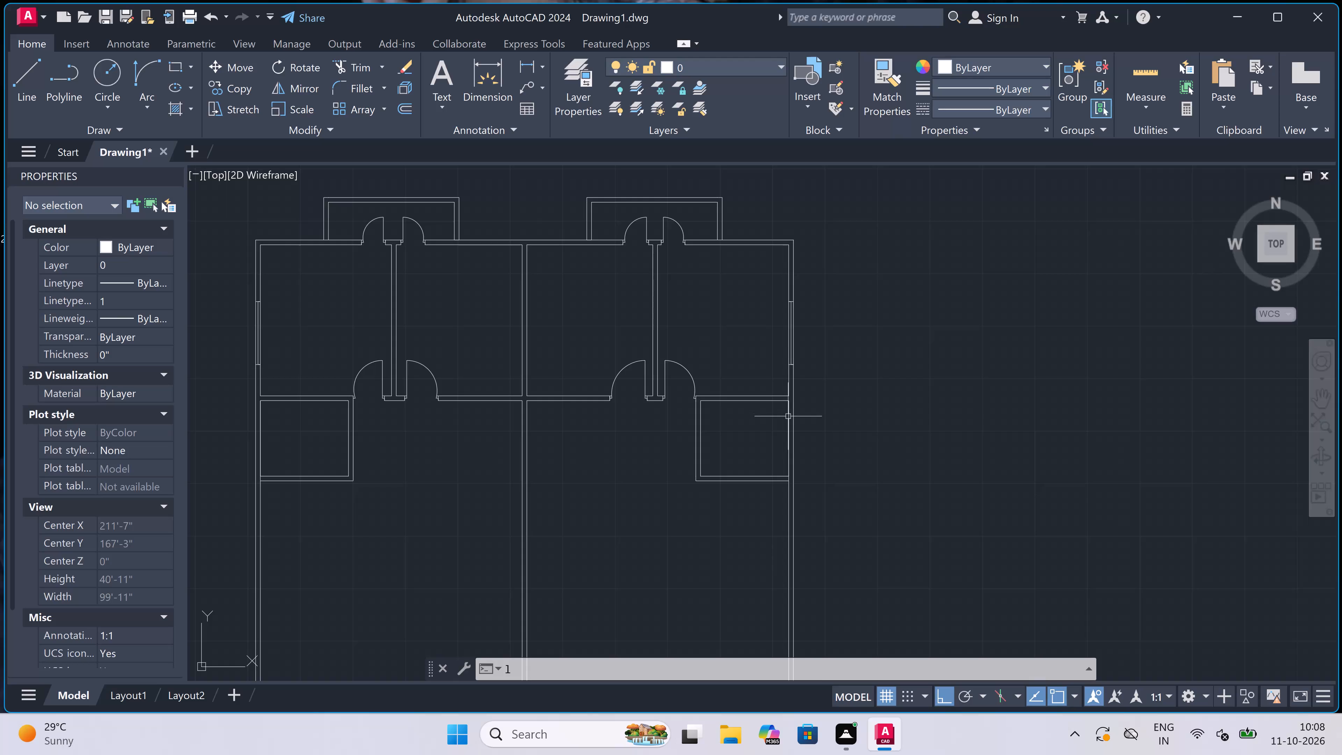
Below the right-hand 7' by 6' area, draw an adjoining inner outline 4' down, 7' left and up to that area's lower wall.
key("space")
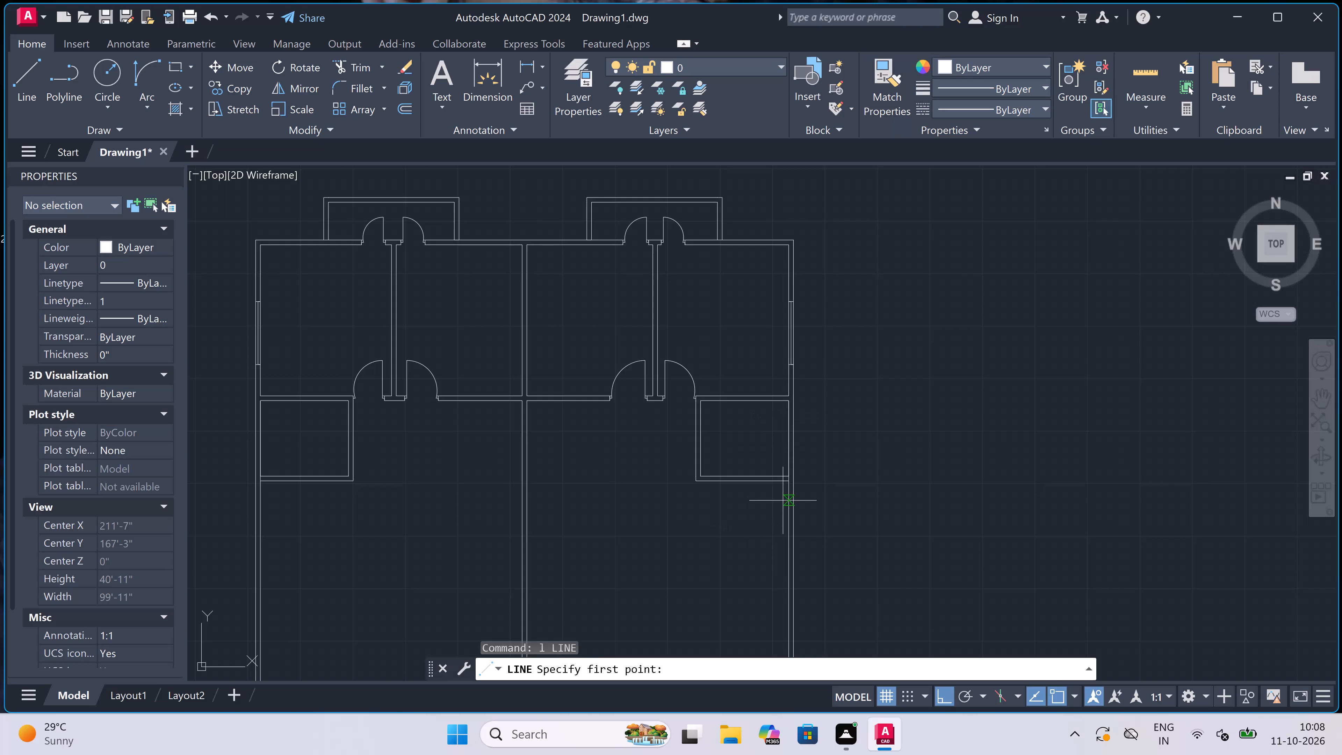
scroll(785, 498, "up", 3)
left_click(805, 429)
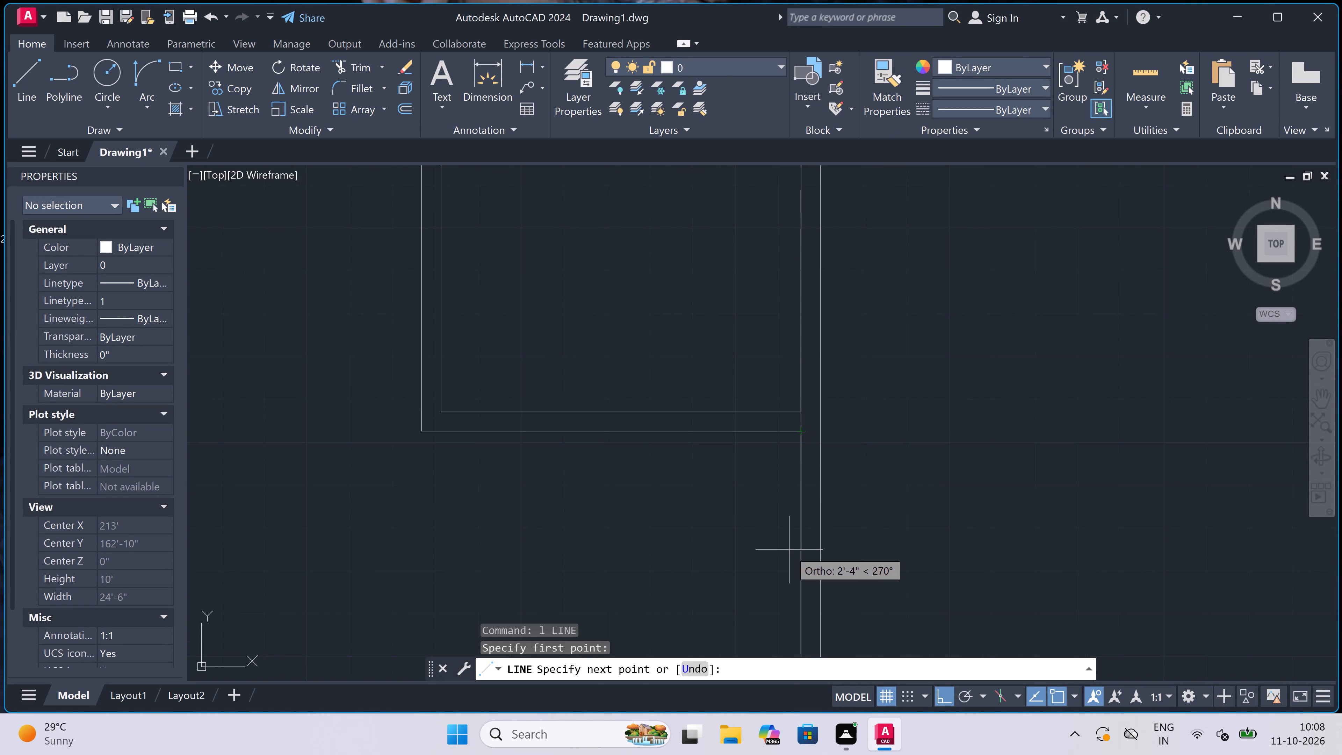
type("4'")
key("space")
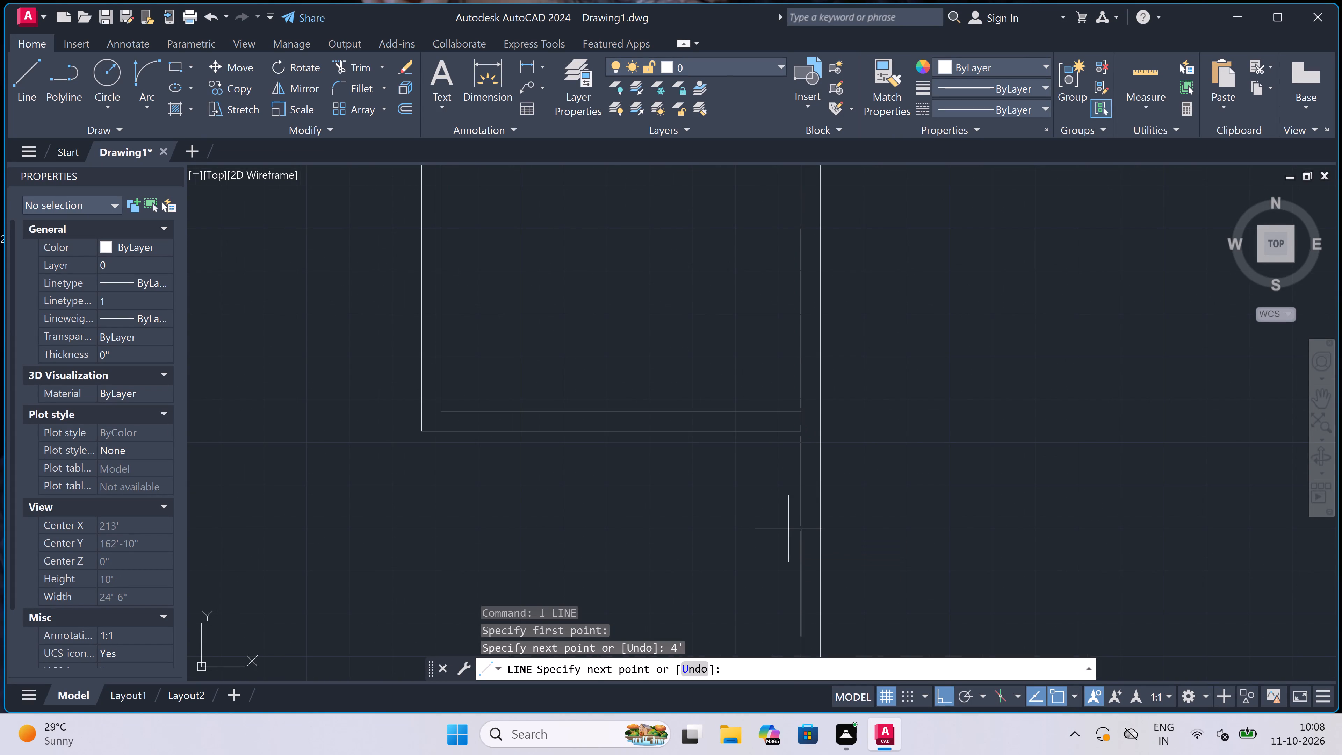
scroll(800, 489, "down", 2)
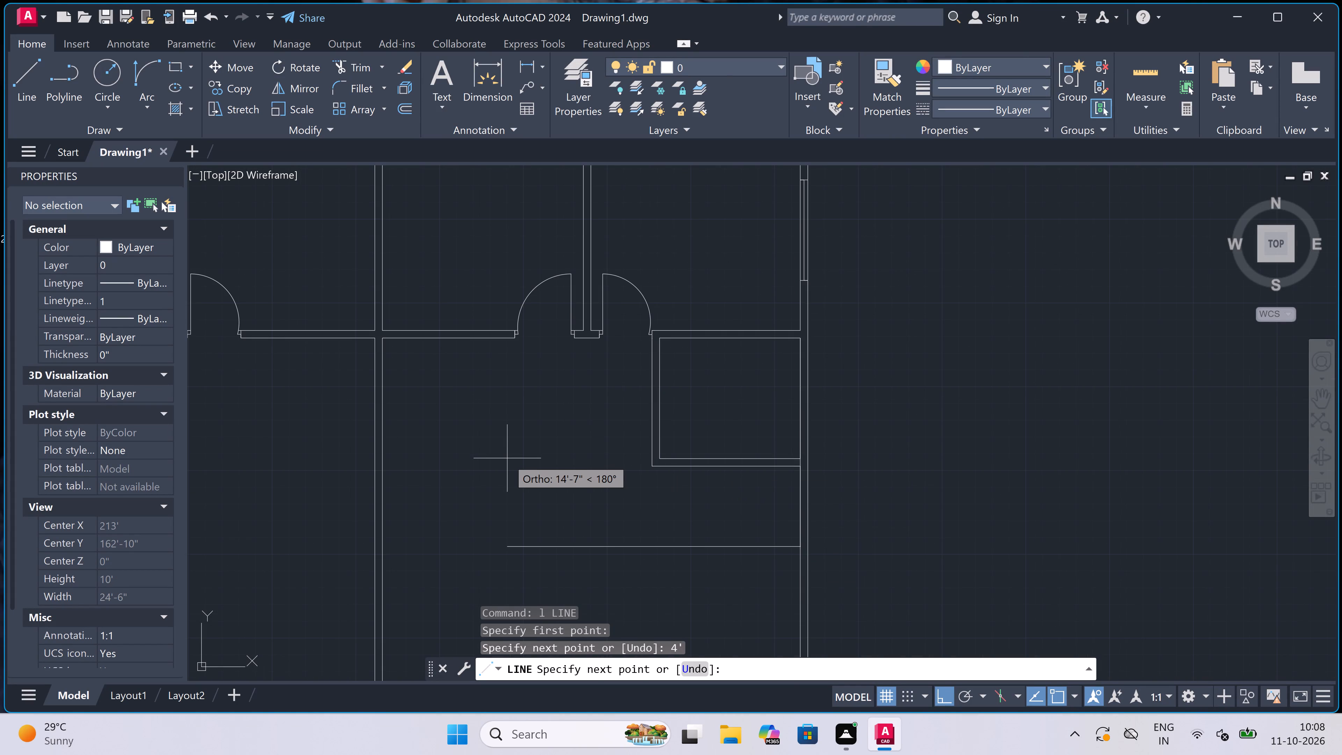
type("7'")
key("space")
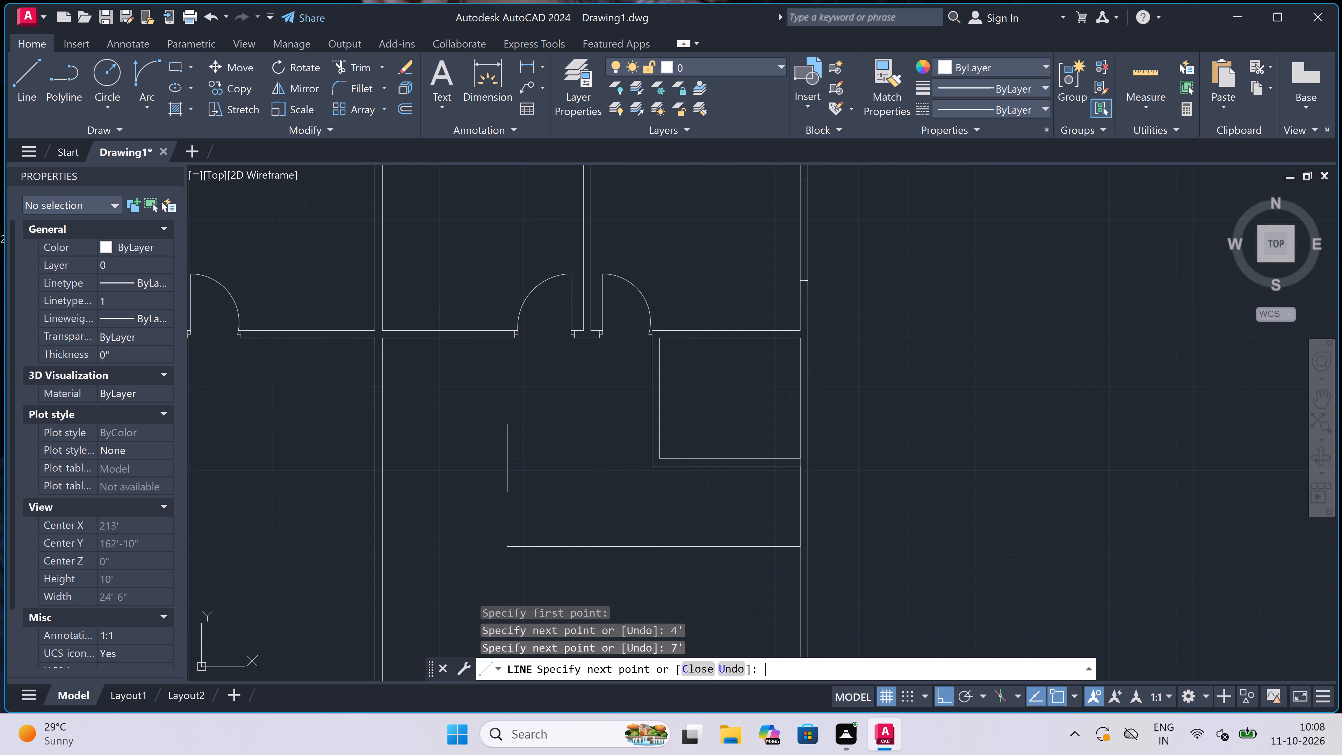
scroll(651, 465, "up", 2)
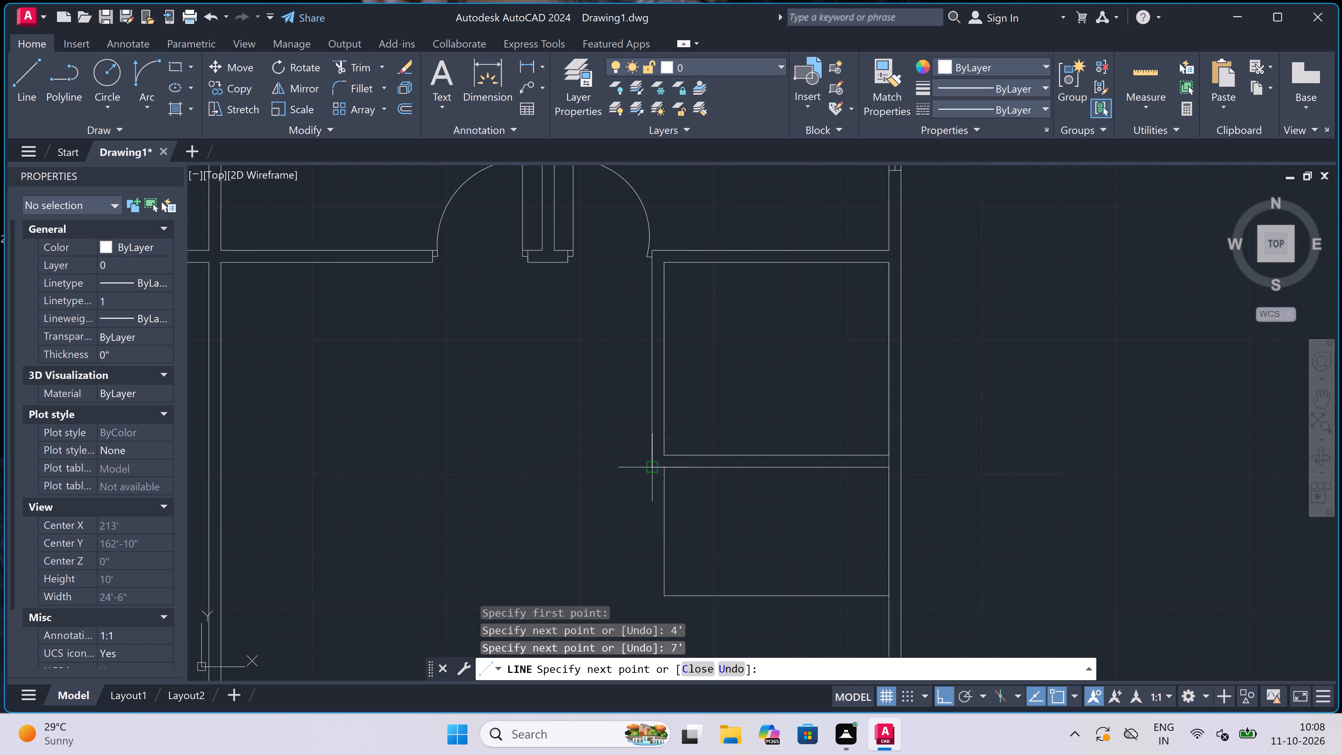
scroll(651, 465, "up", 1)
left_click(679, 468)
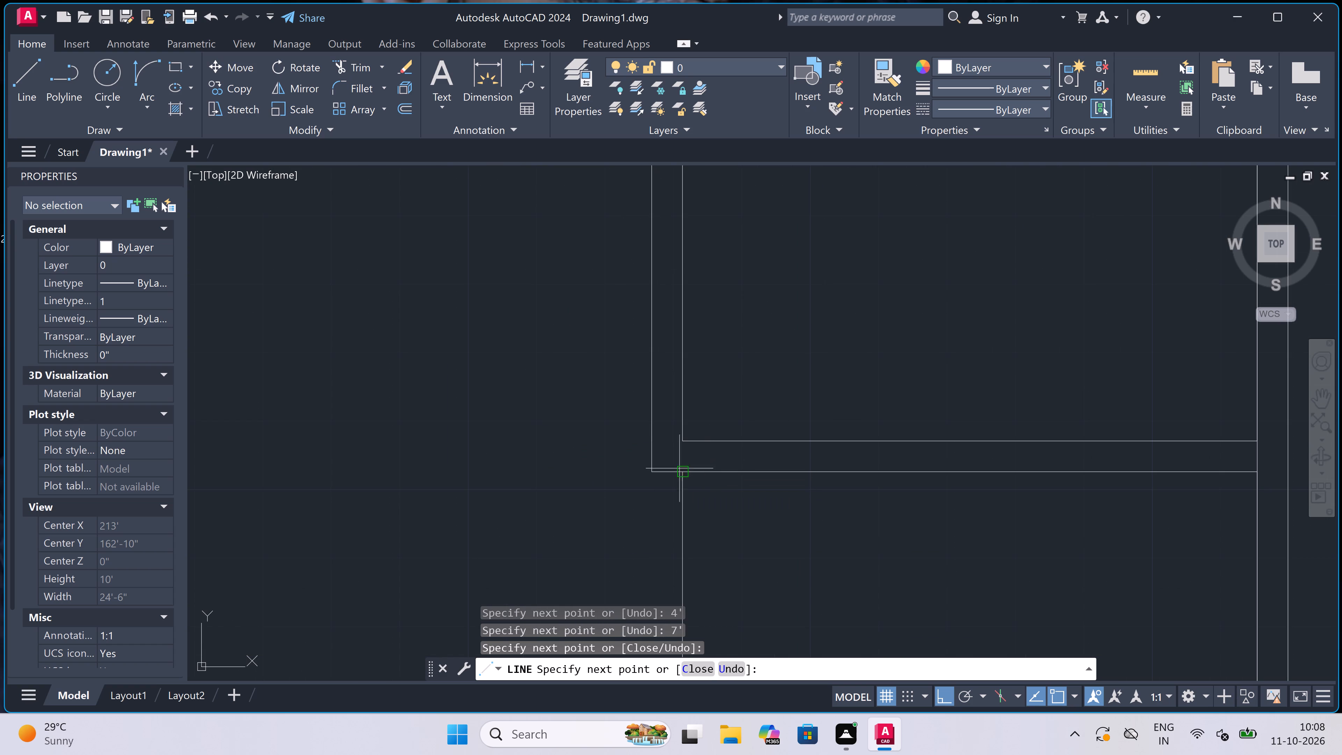
Draw the new lower area's outer wall face: 4.5" left, down level with the inner corner, 4.5" further down, and right to the building wall.
key("4")
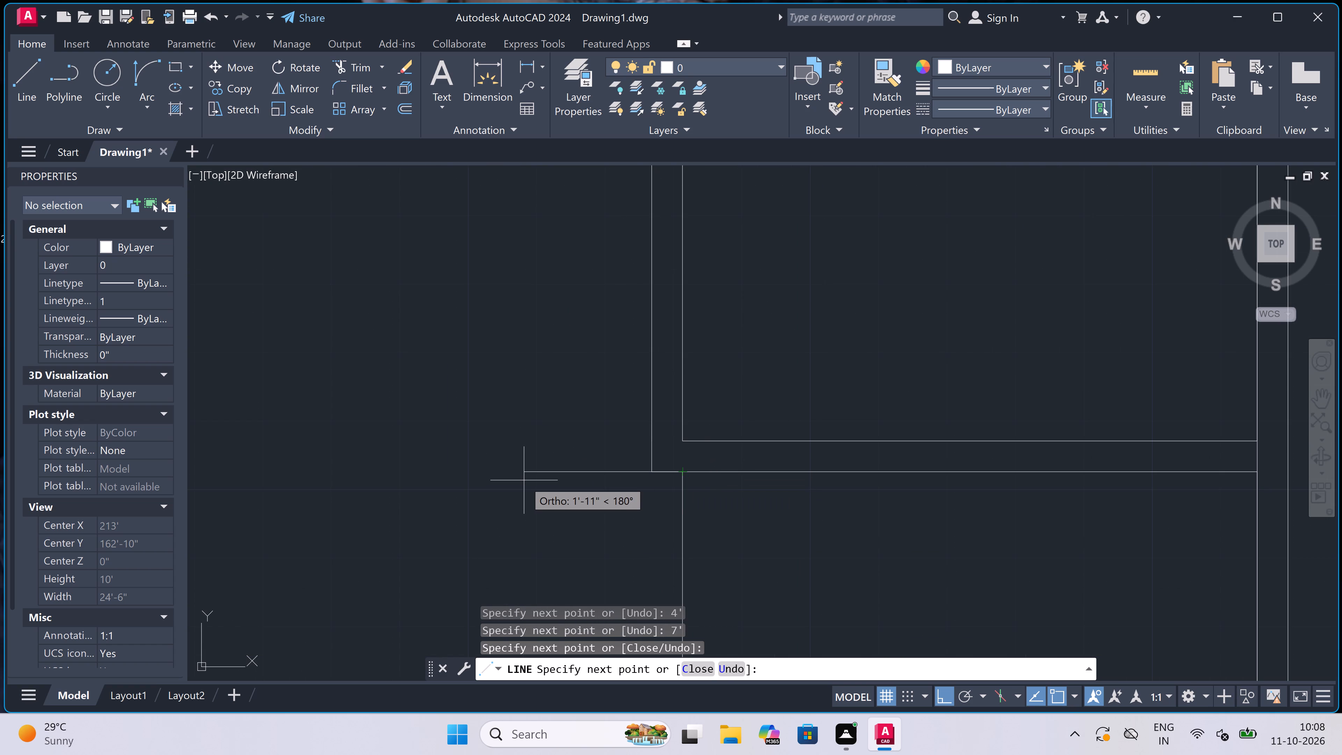
type(".5")
key("shift+quotedbl")
key("space")
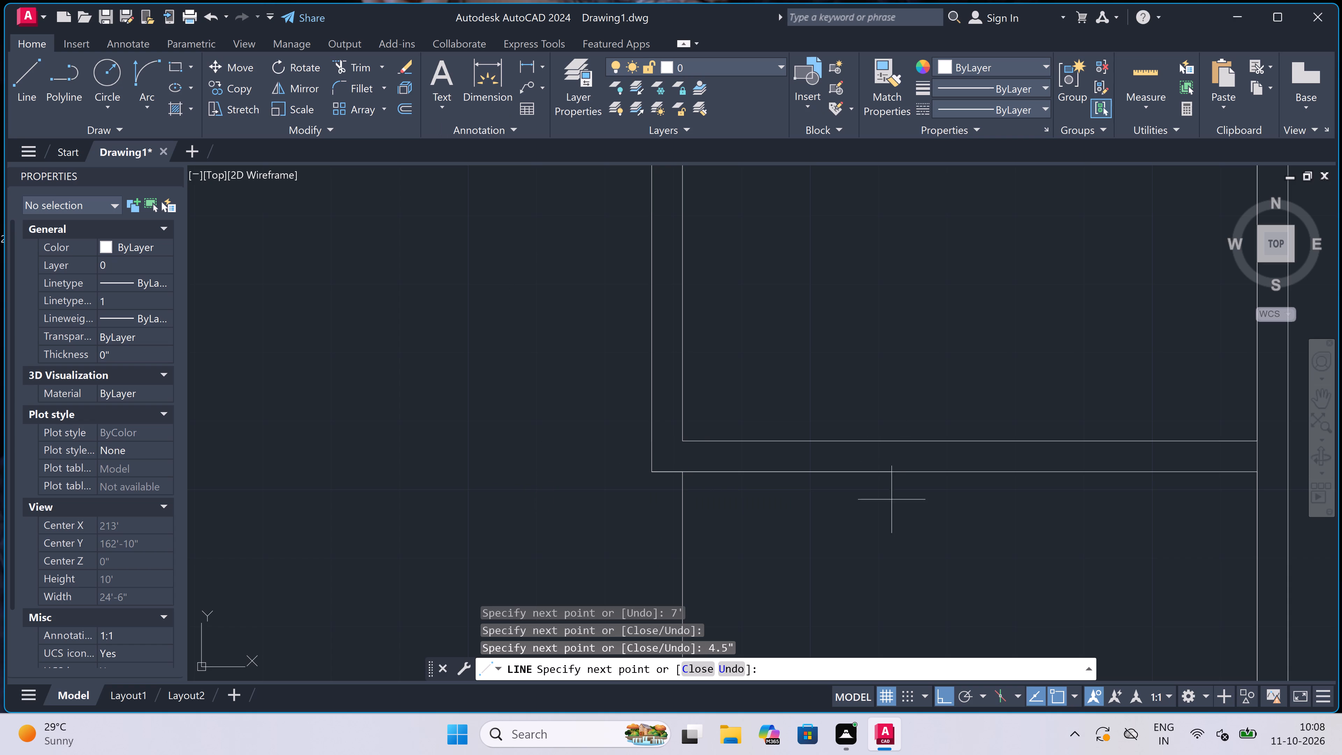
scroll(839, 412, "down", 3)
scroll(811, 513, "up", 3)
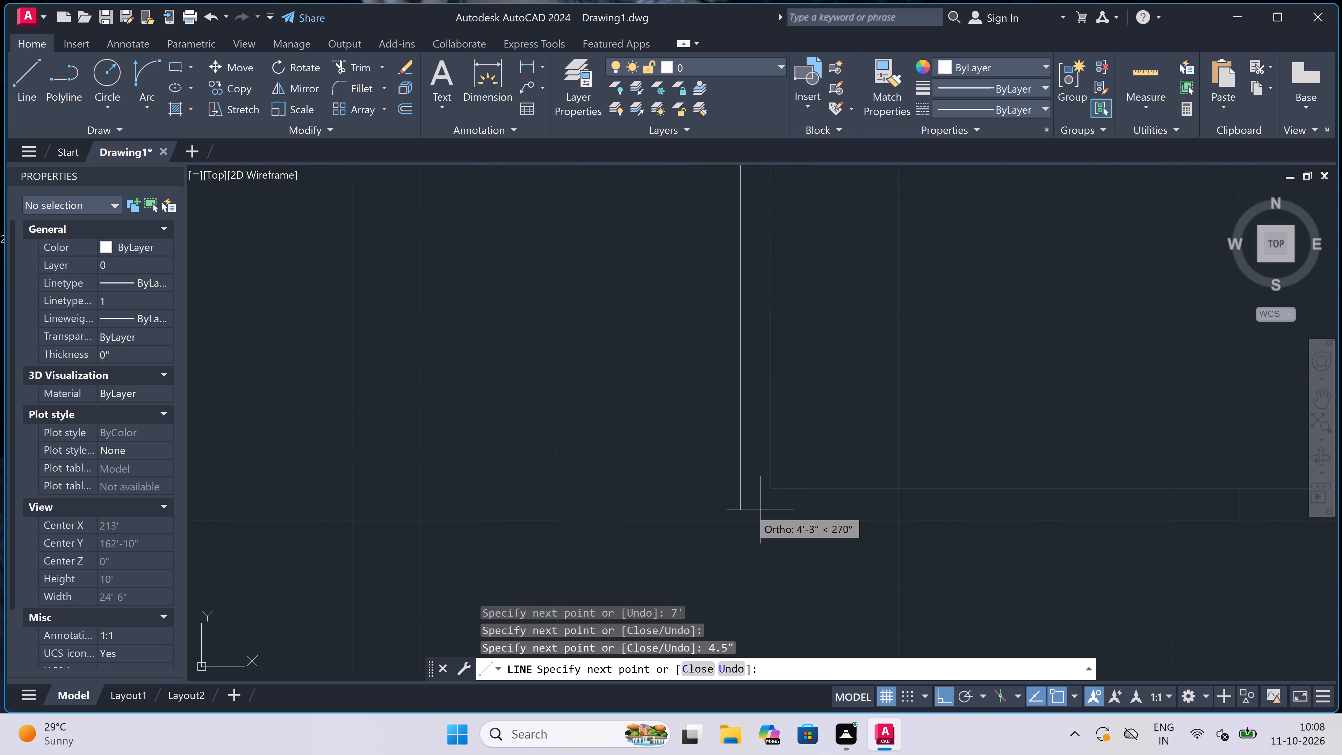
scroll(736, 491, "up", 2)
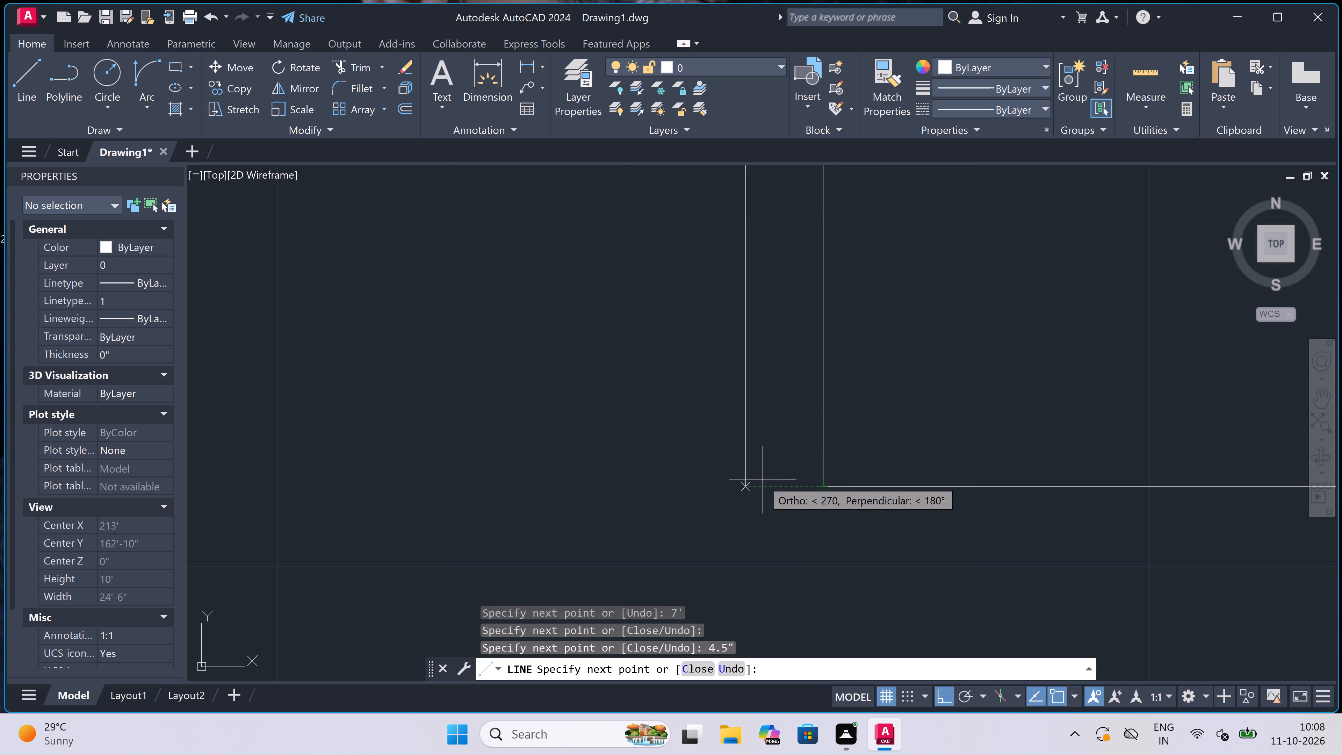
left_click(749, 489)
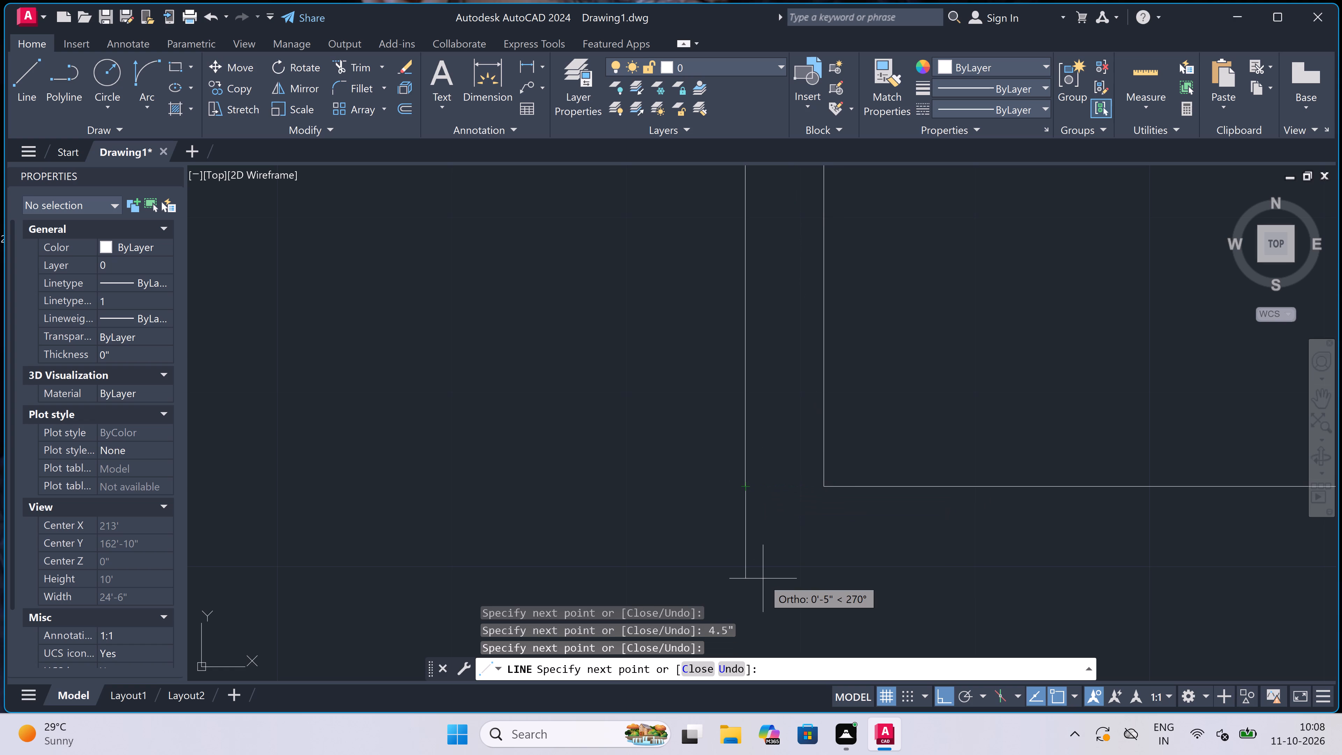
type("4.5\"")
key("space")
scroll(763, 575, "down", 2)
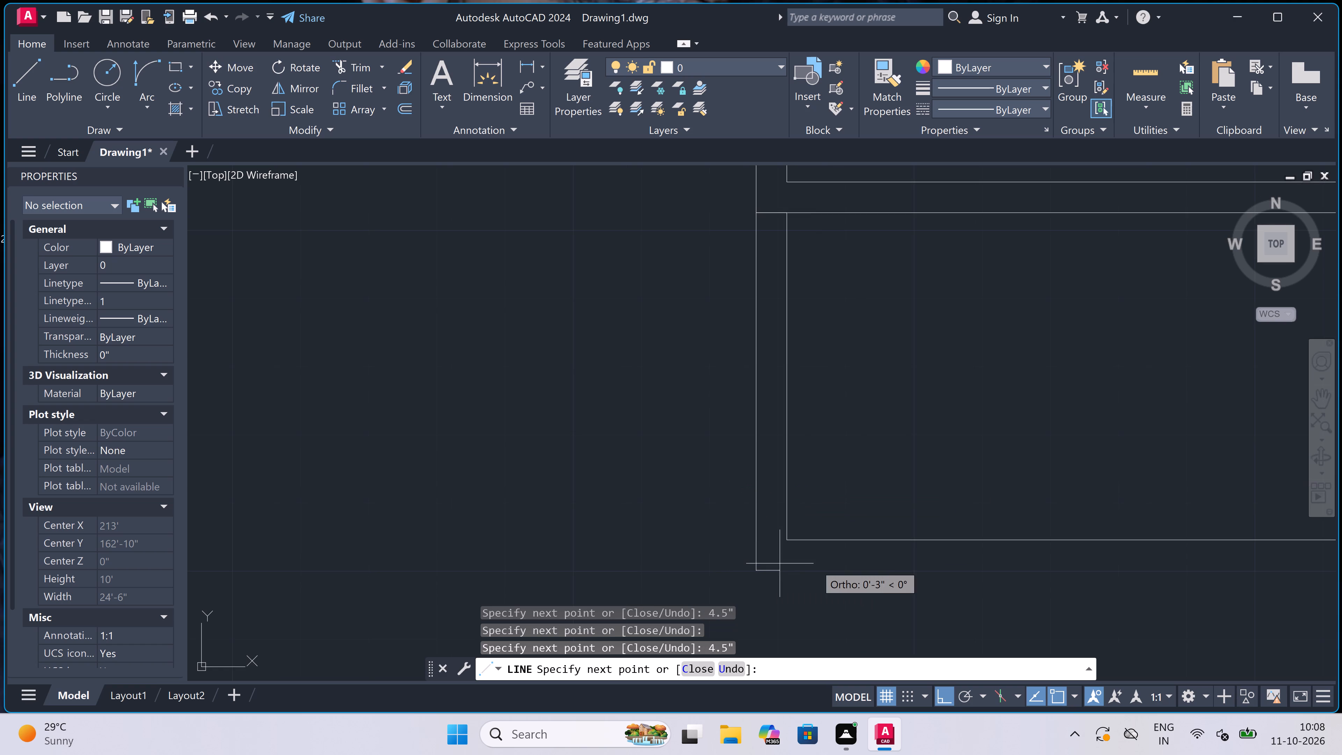
scroll(880, 565, "down", 2)
scroll(1056, 567, "up", 3)
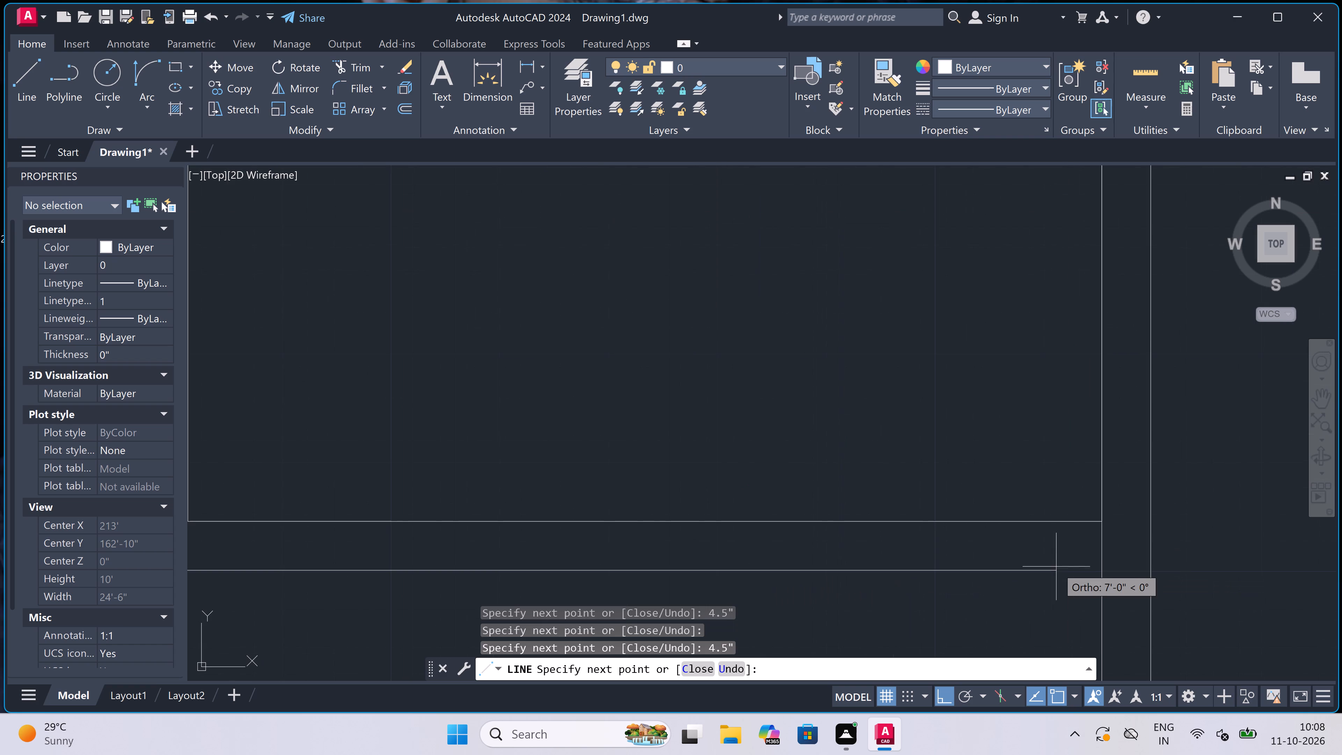
left_click(1100, 575)
key("Escape")
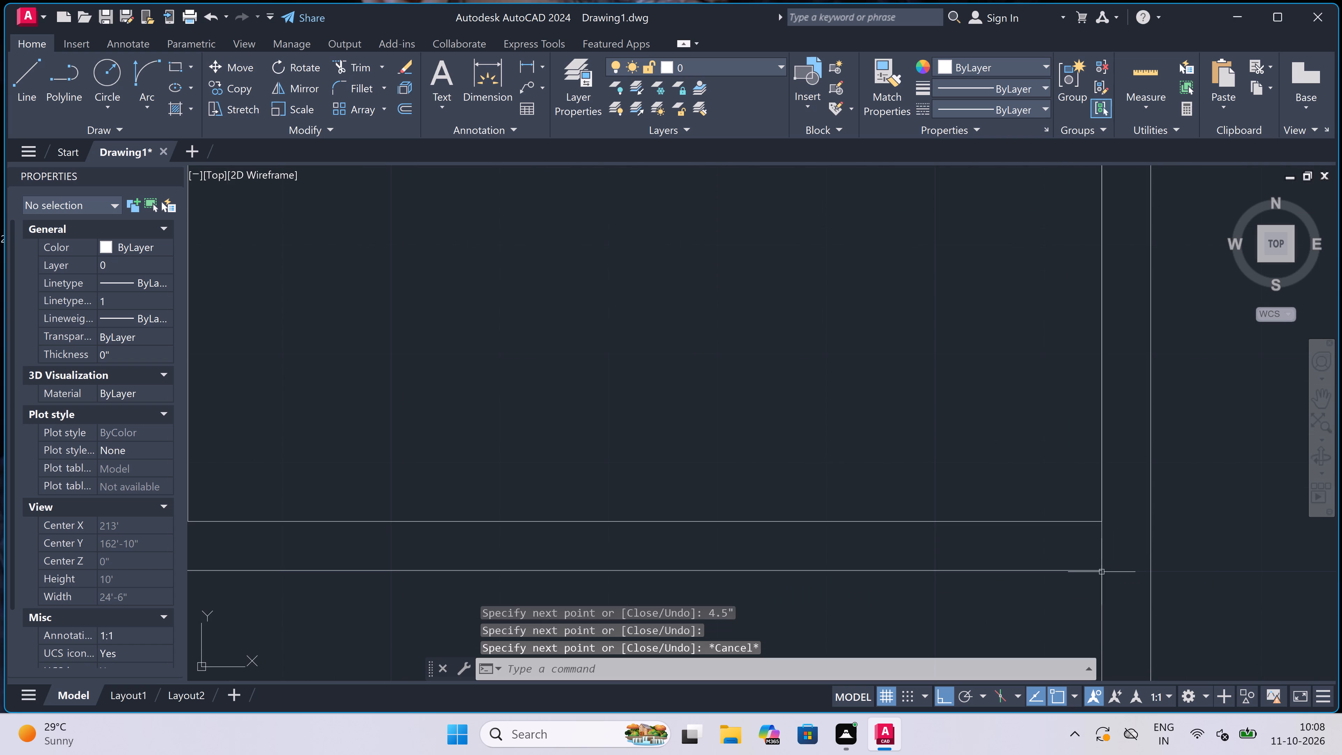
Draw two short lines across the left wall of the right-hand 7' by 6' area, marking a doorway opening near its upper end.
scroll(1102, 572, "down", 5)
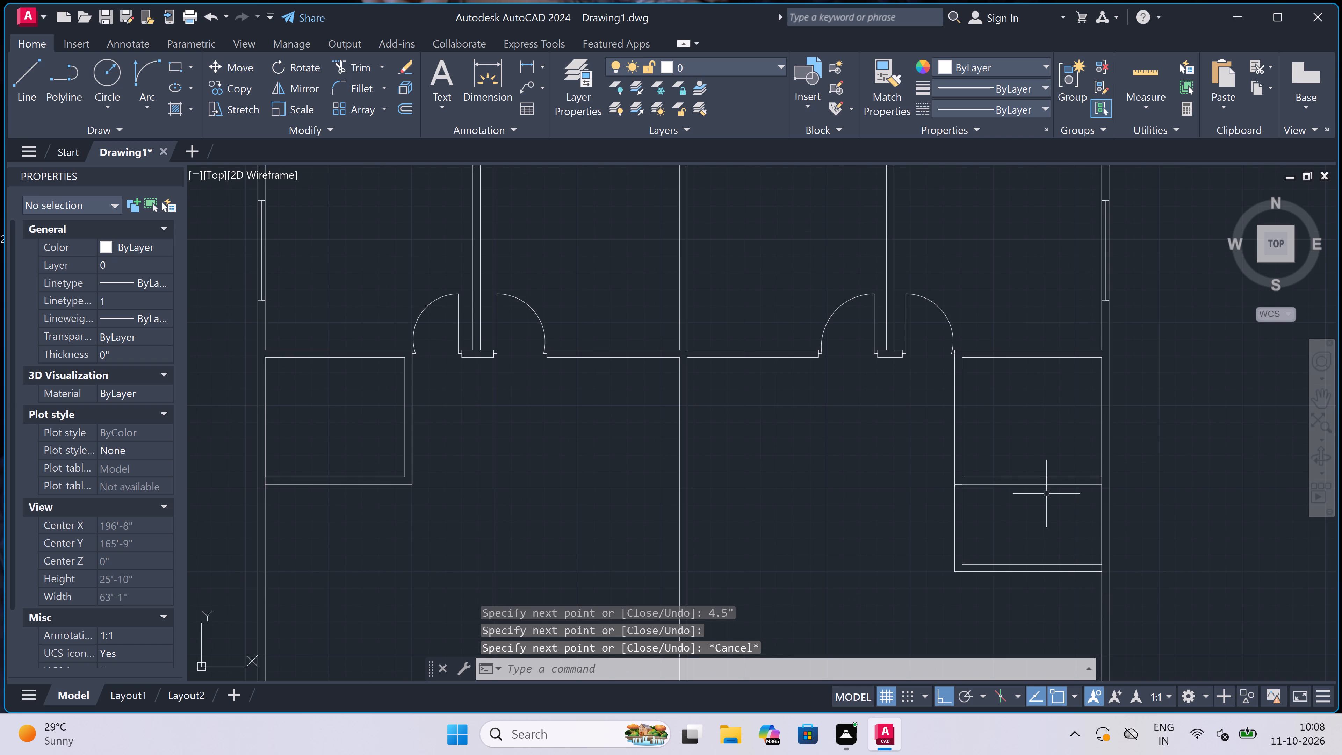
key("space")
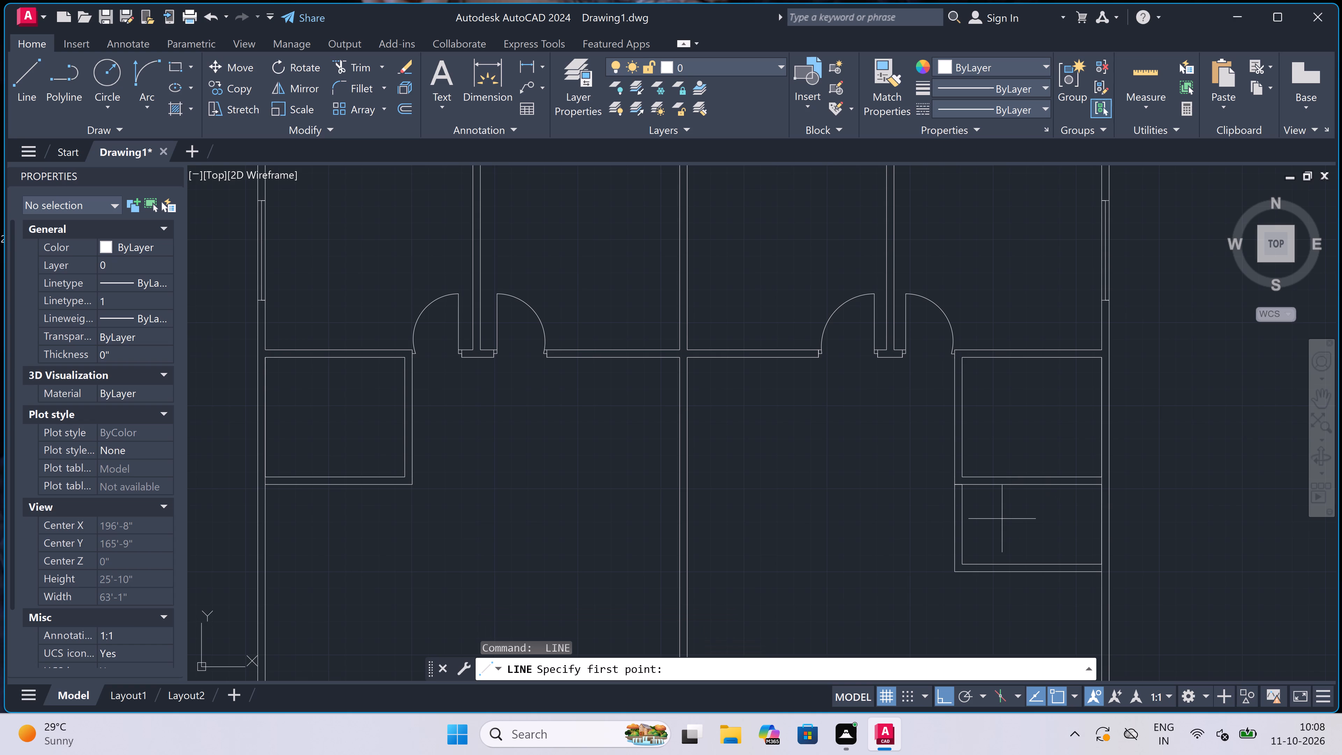
scroll(963, 378, "up", 2)
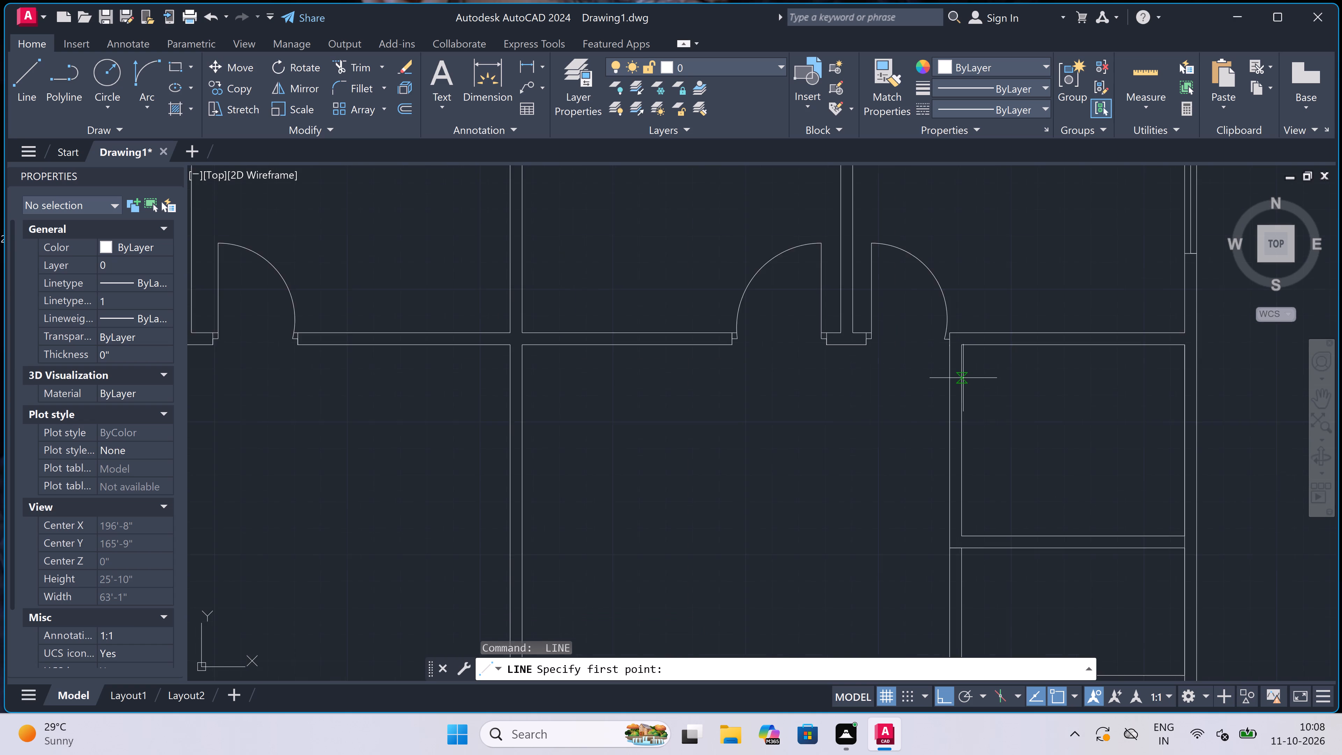
left_click(961, 363)
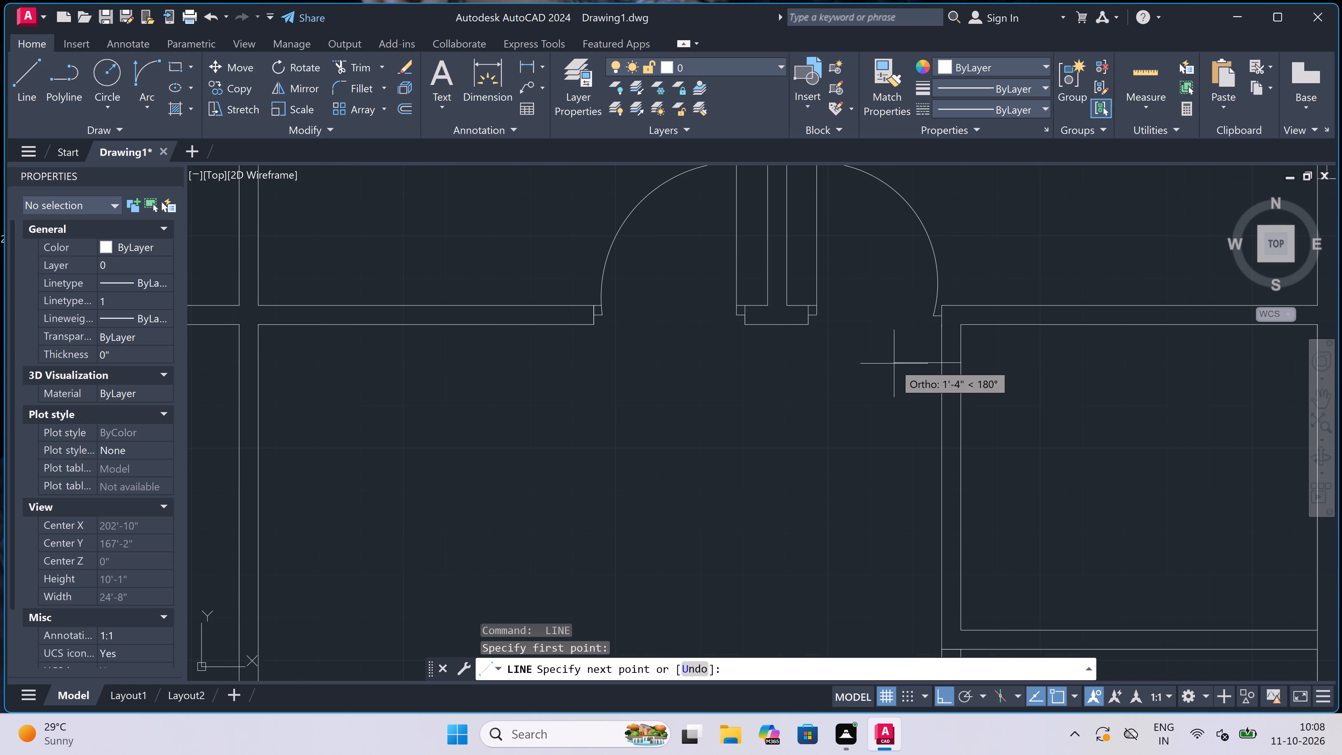
left_click(947, 362)
key("space")
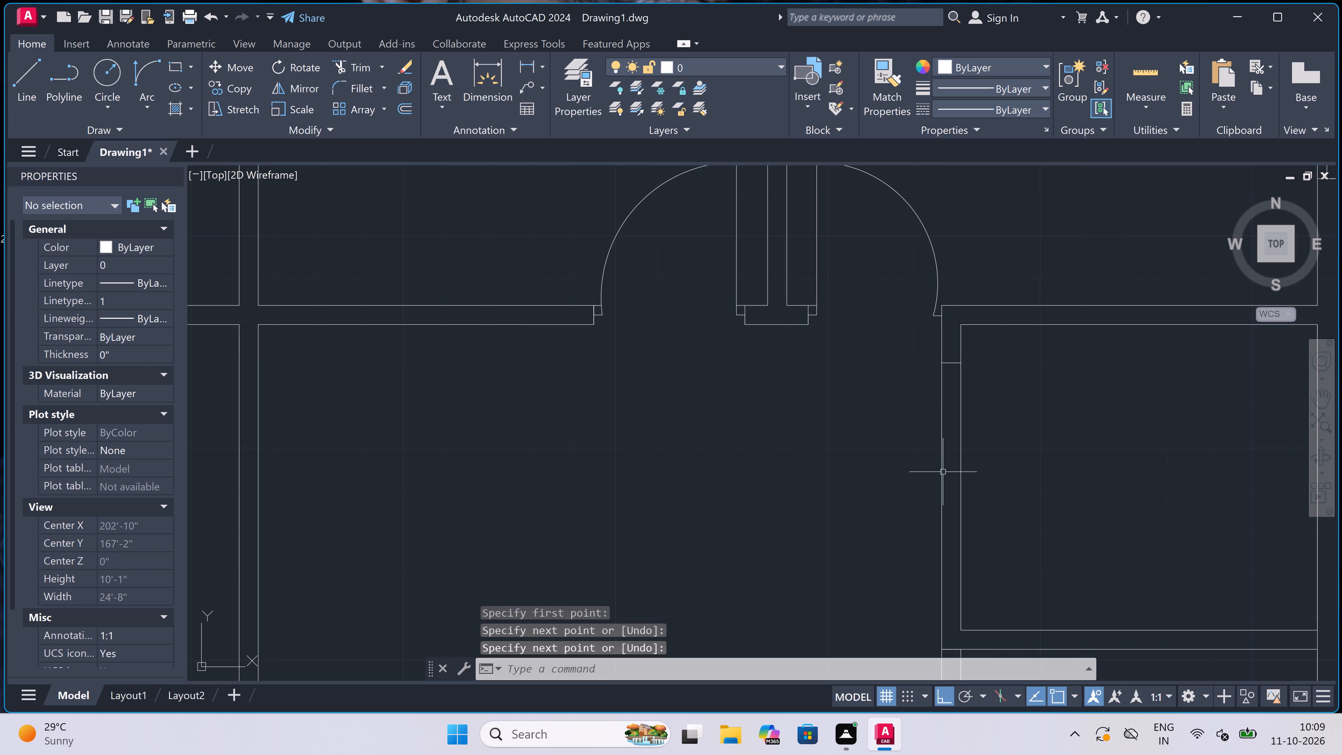
key("space")
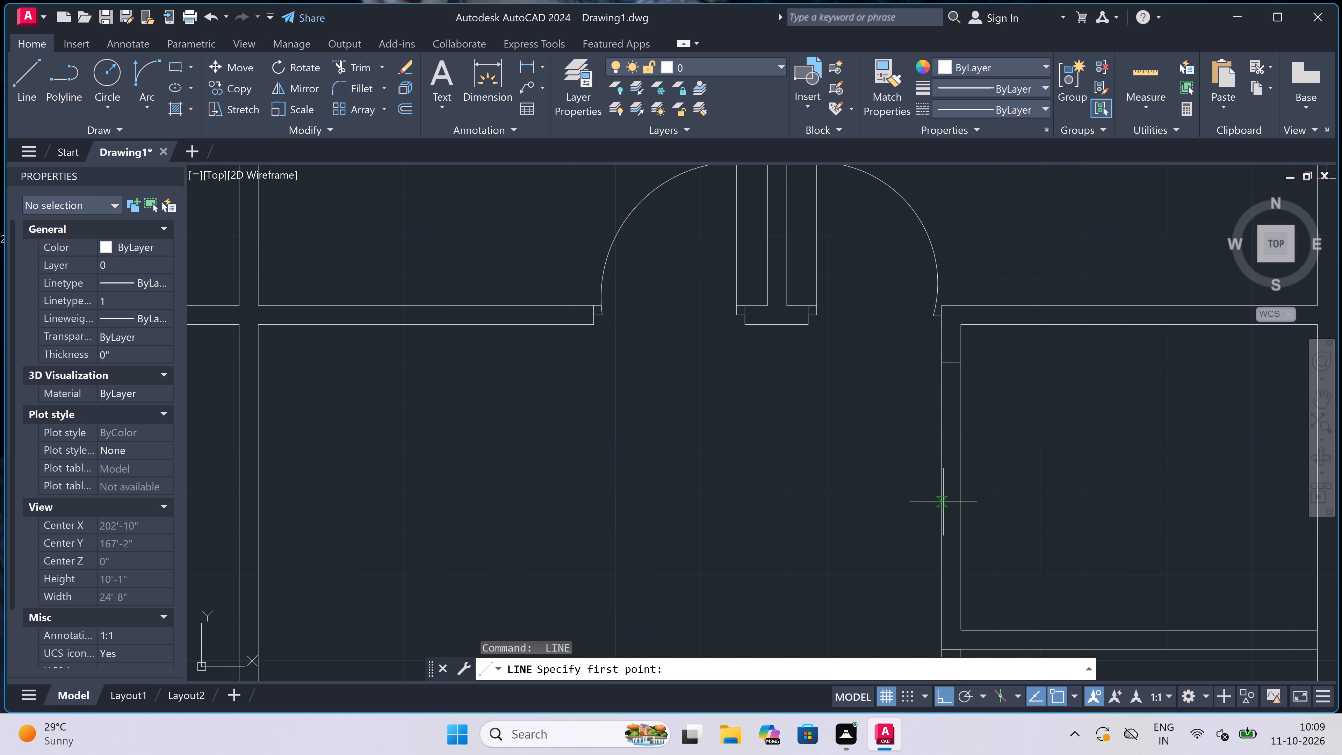
left_click(940, 489)
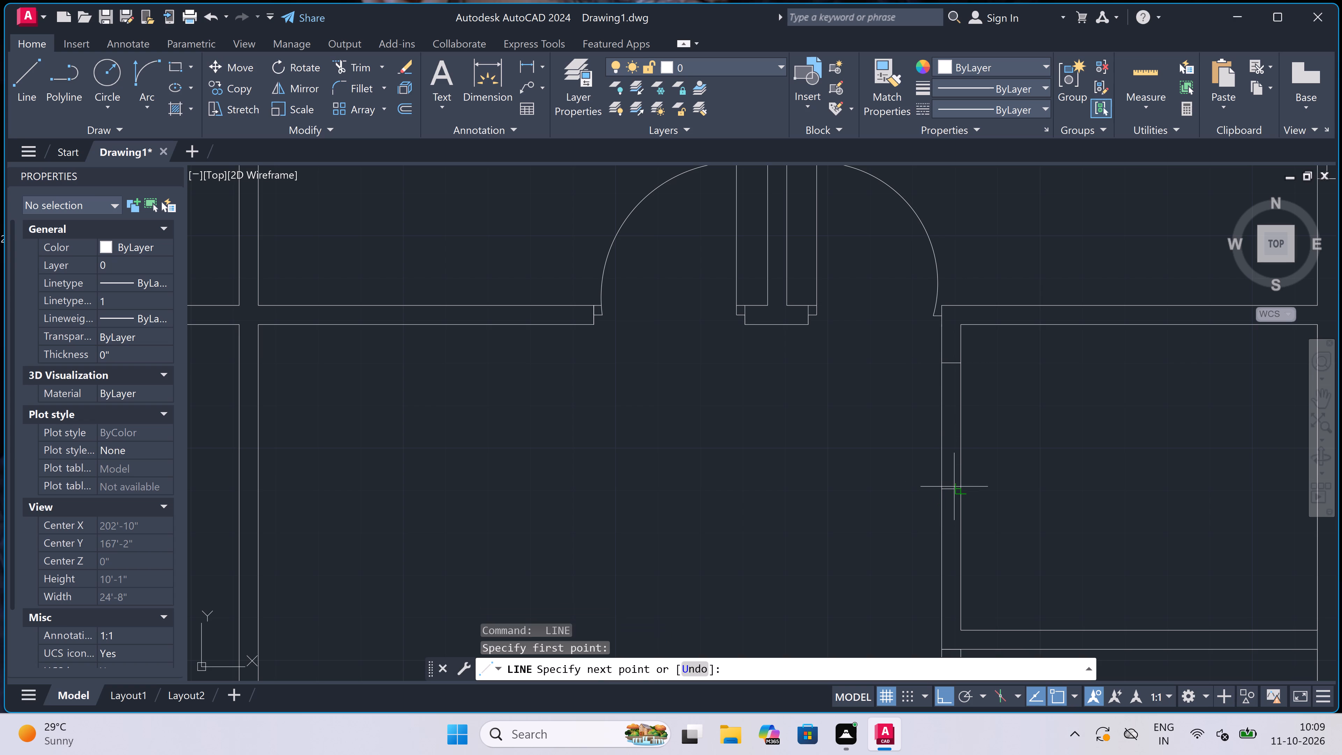
left_click(960, 489)
key("Escape")
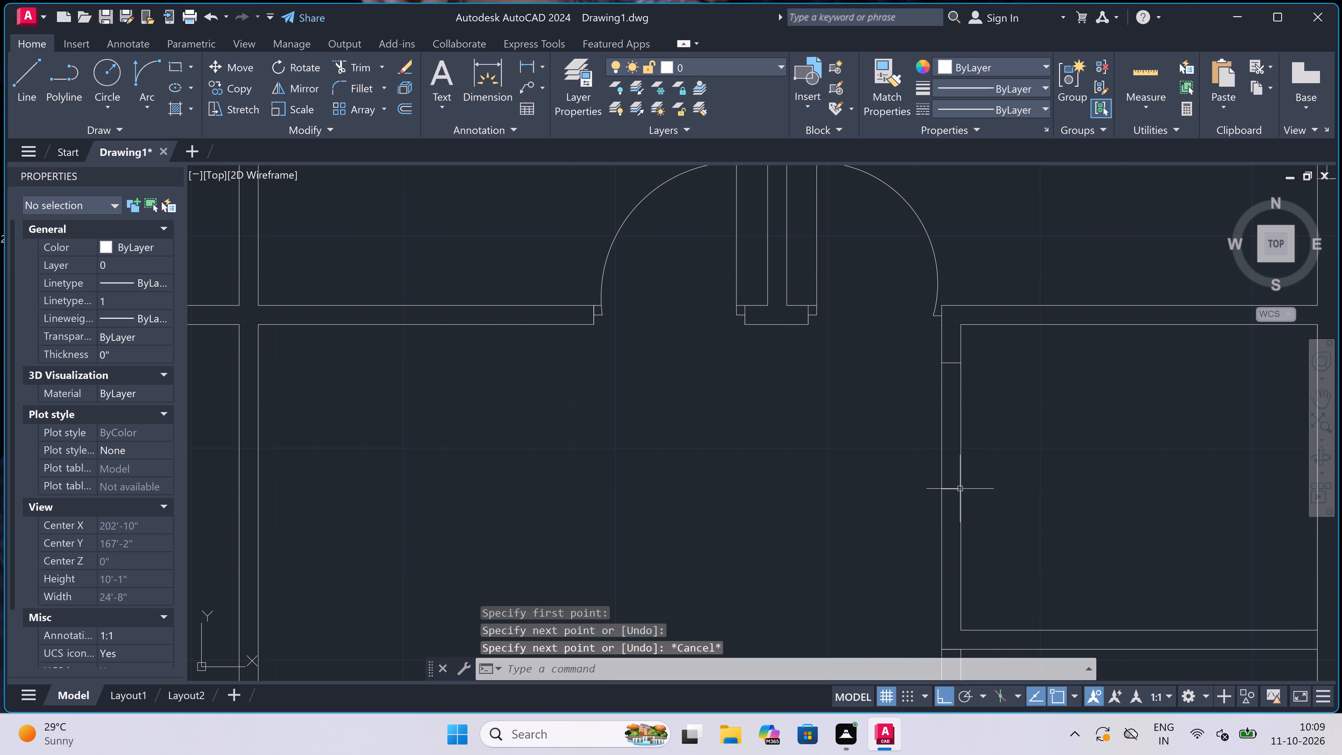
Trim away both wall faces between the two marking lines to open the doorway in the 7' by 6' area's left wall.
type("tr")
key("space")
left_click(1013, 430)
left_click(816, 470)
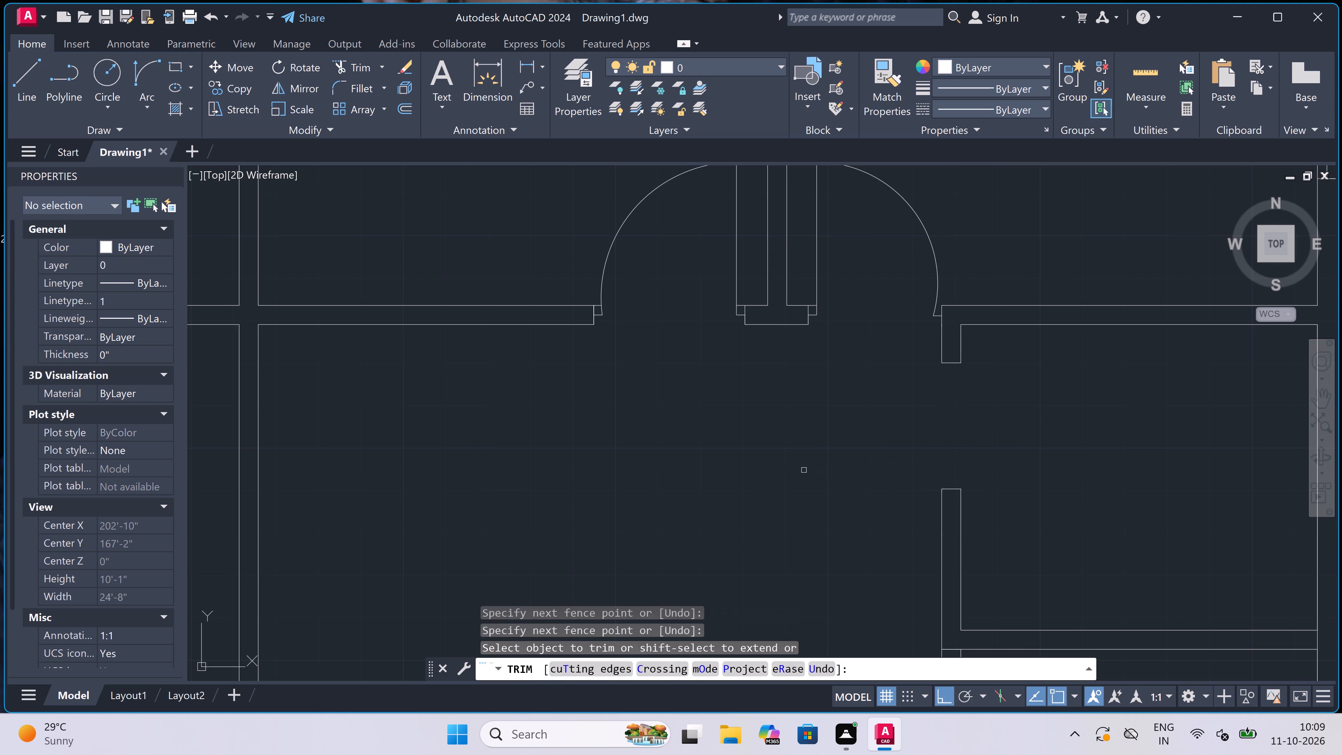
key("Escape")
Draw a short line across the lower 7' by 4' area's left wall, just below the dividing wall, marking the doorway's upper end.
scroll(747, 483, "down", 3)
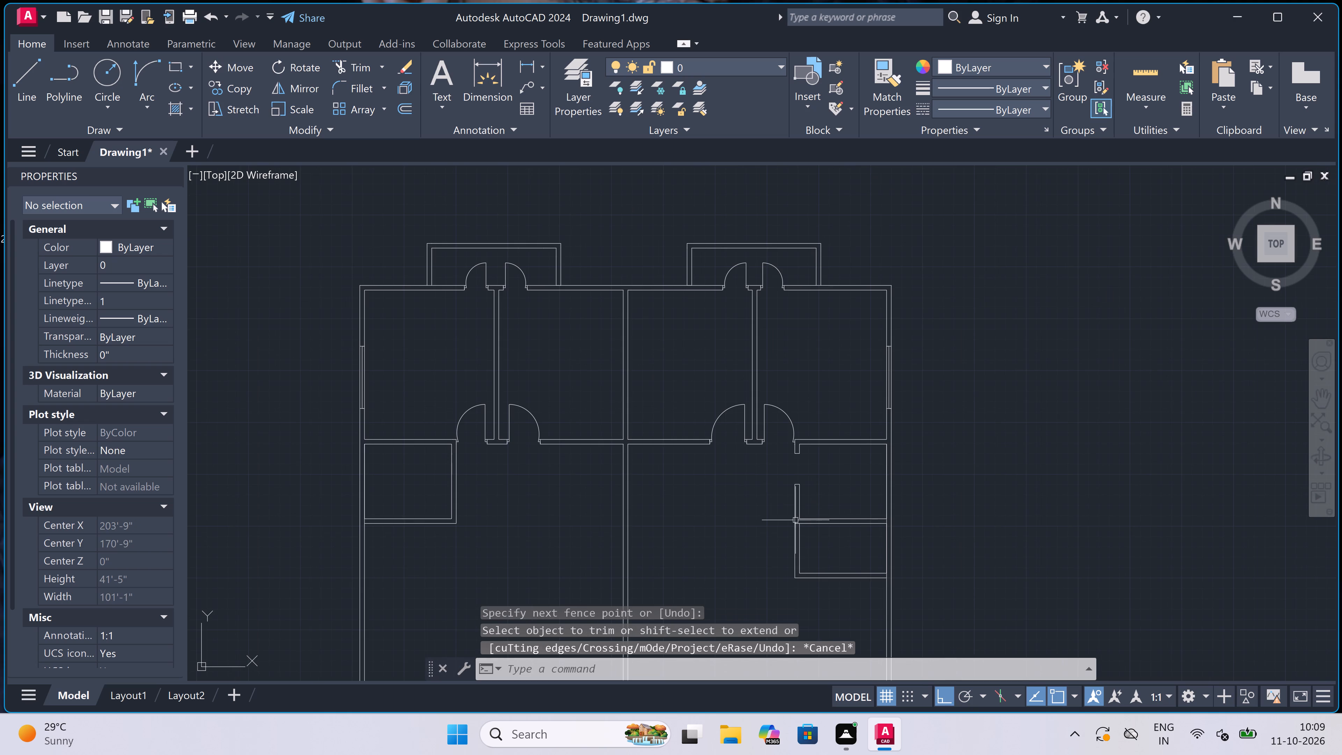
key("l")
key("space")
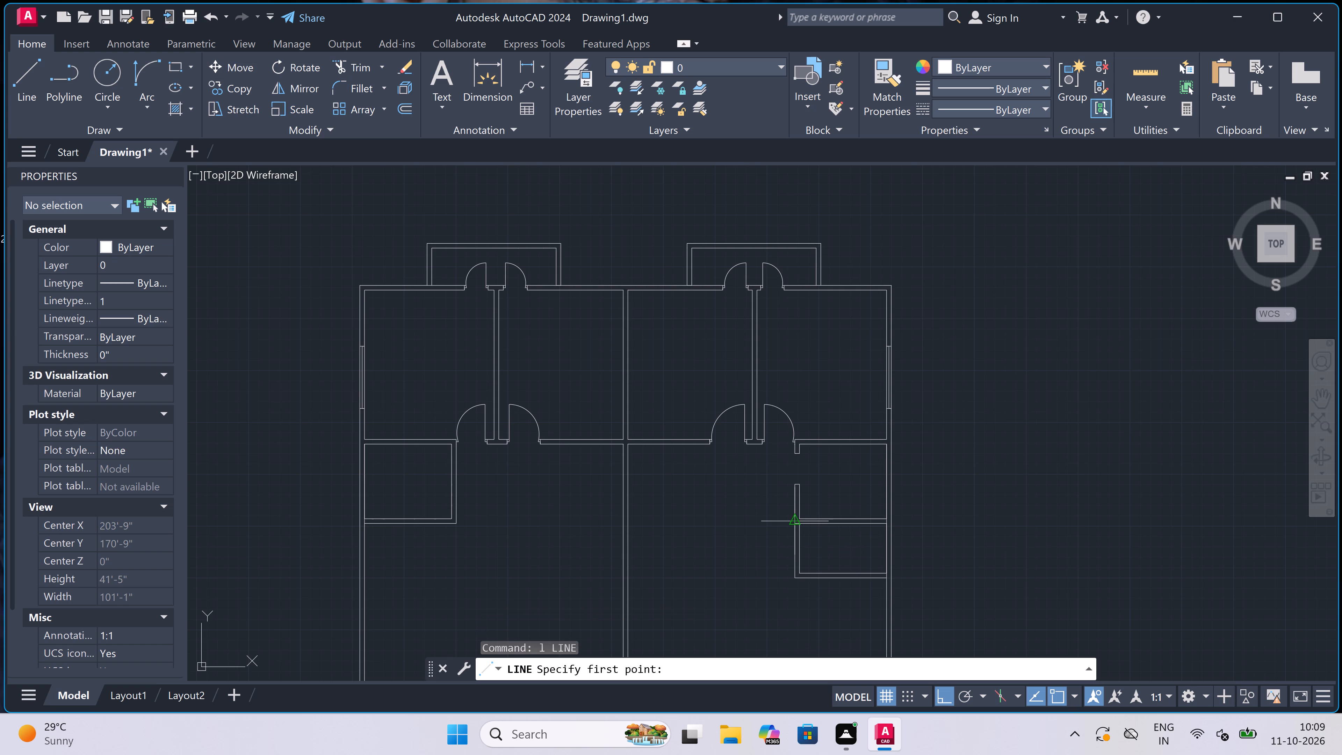
scroll(794, 524, "up", 4)
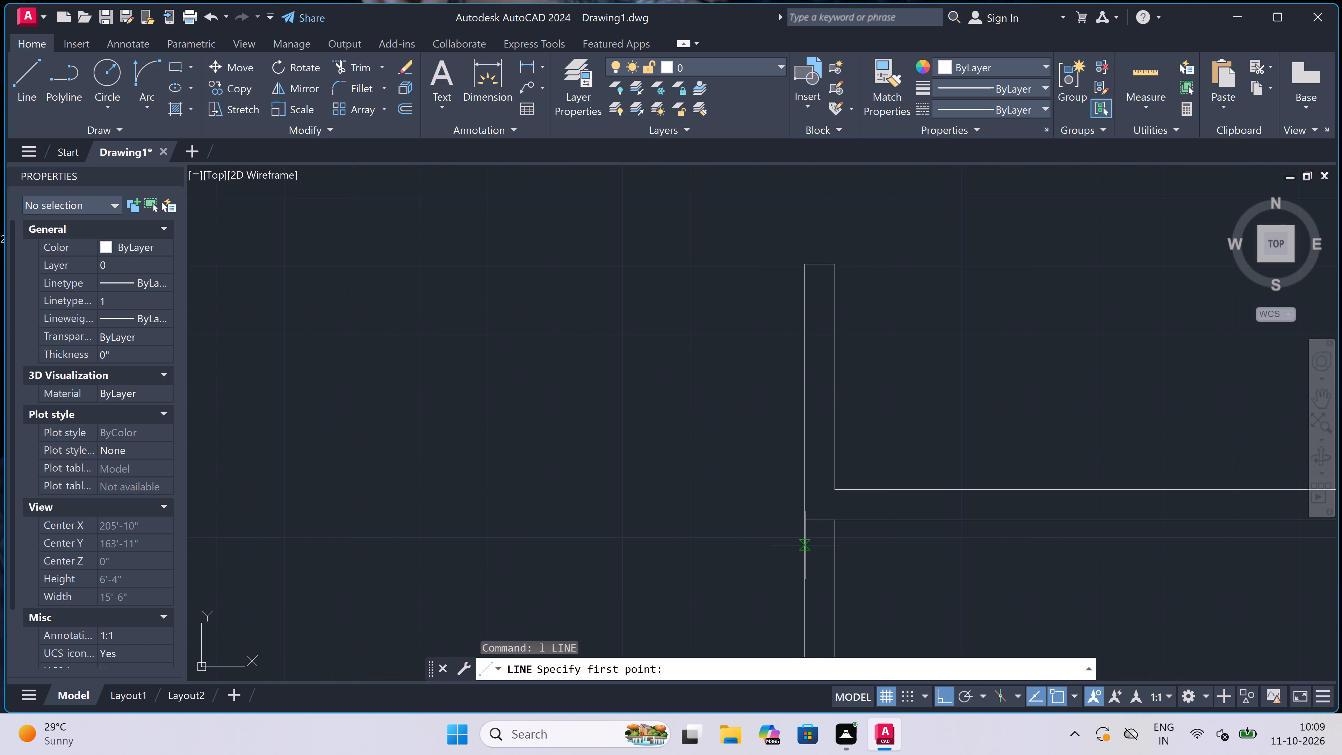
left_click(807, 555)
left_click(833, 552)
From the midpoint of that marking line, draw a 2" line down and a 2' door leaf line right into the lower area.
left_click(822, 555)
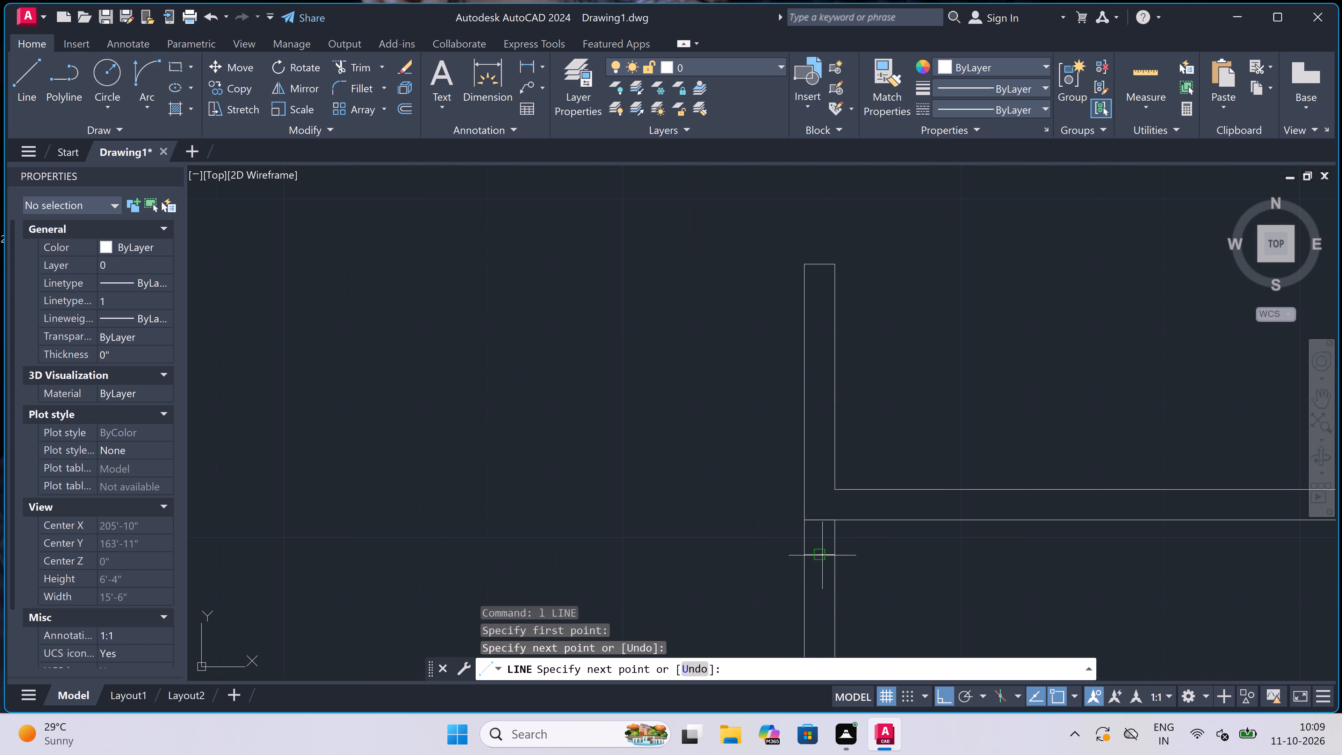
key("2")
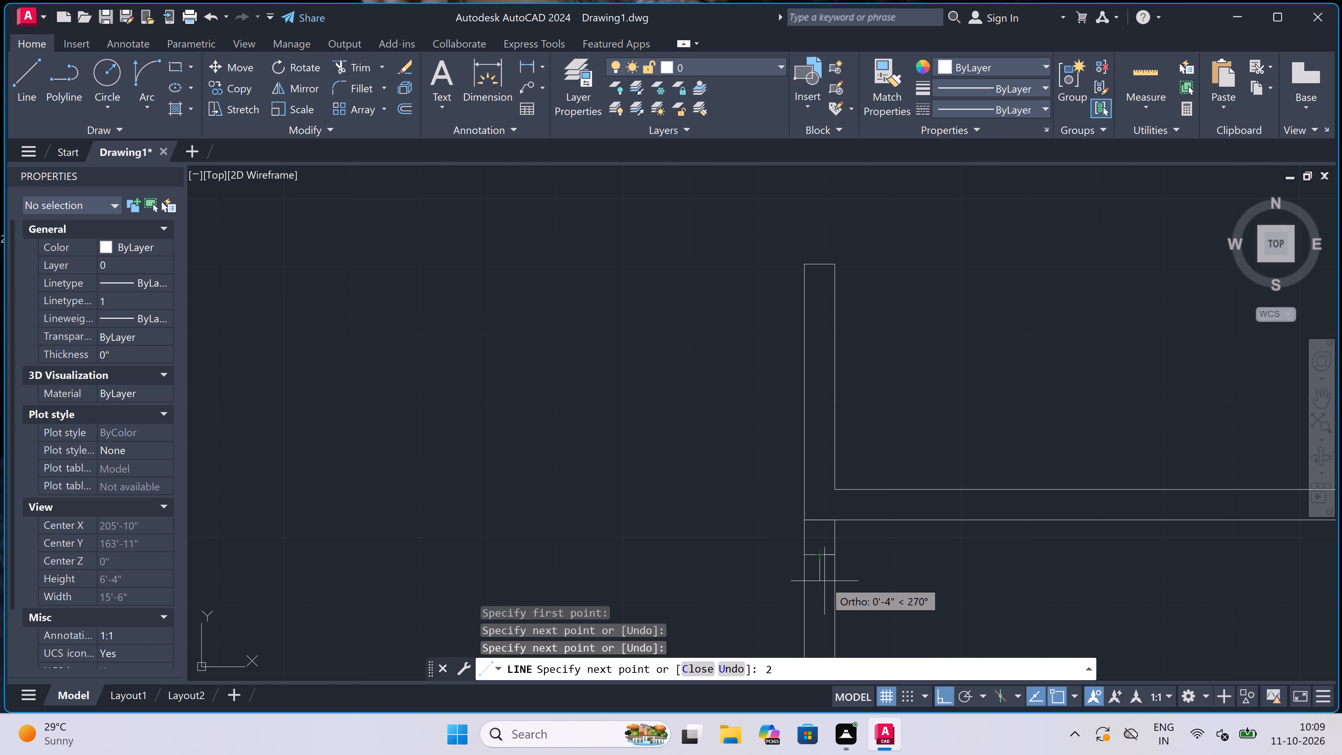
type("\"")
key("space")
scroll(761, 444, "down", 2)
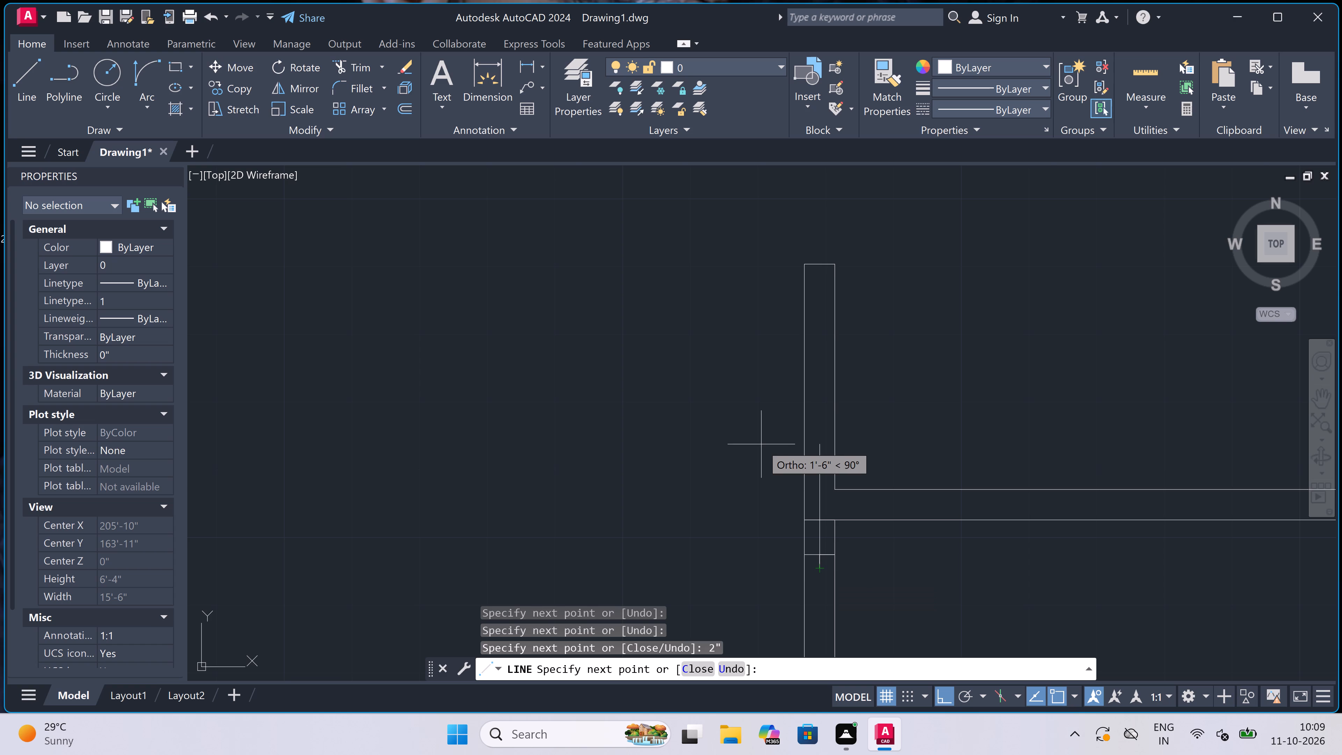
scroll(831, 502, "up", 3)
type("2'")
key("space")
key("Escape")
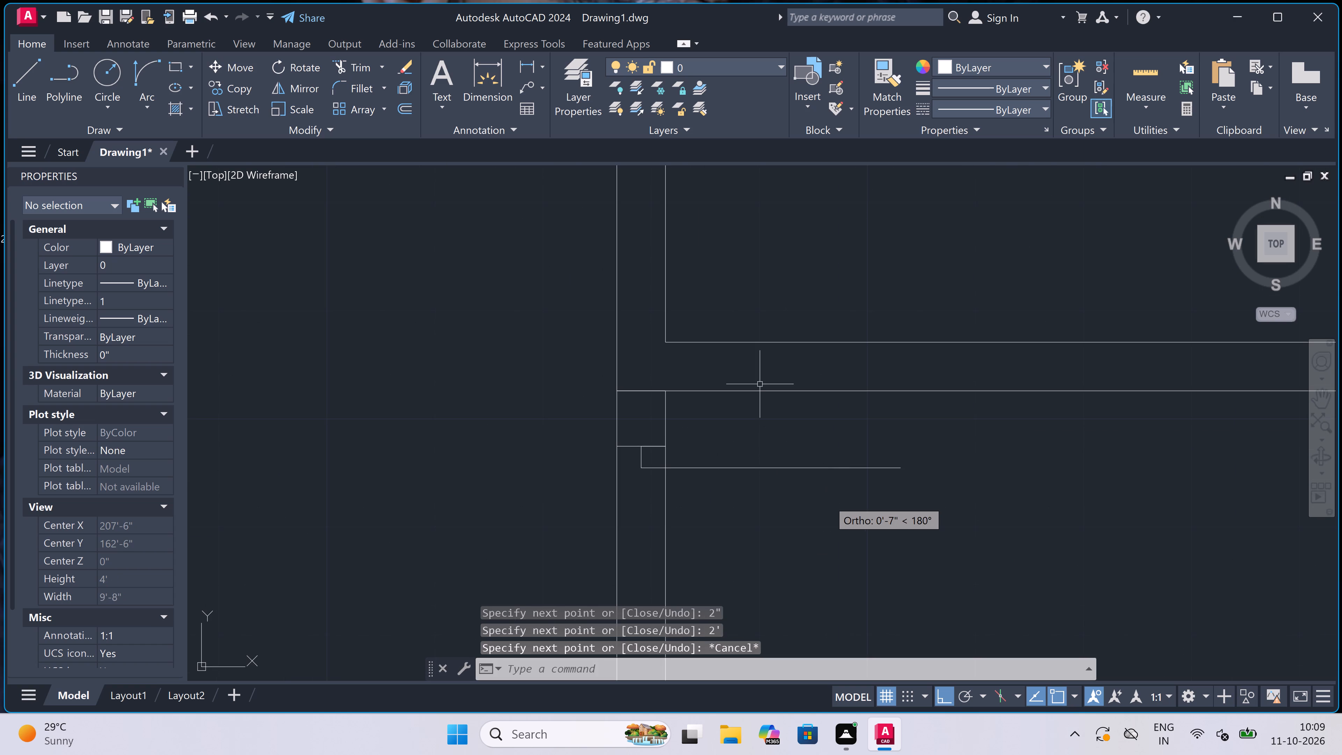
Draw a short line across the lower 7' by 4' area's left wall as the doorway's lower end, with a 2" line up from its midpoint.
key("space")
scroll(705, 316, "down", 2)
scroll(706, 409, "up", 1)
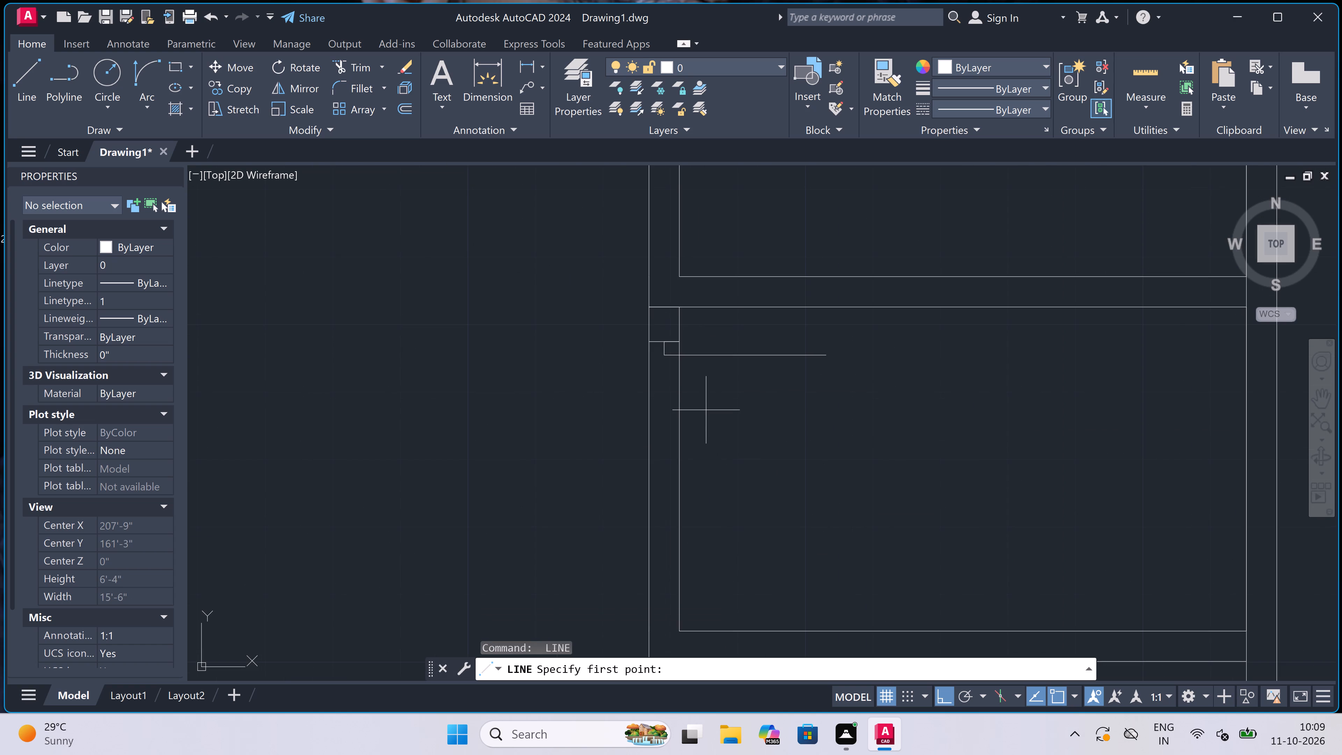
left_click(675, 465)
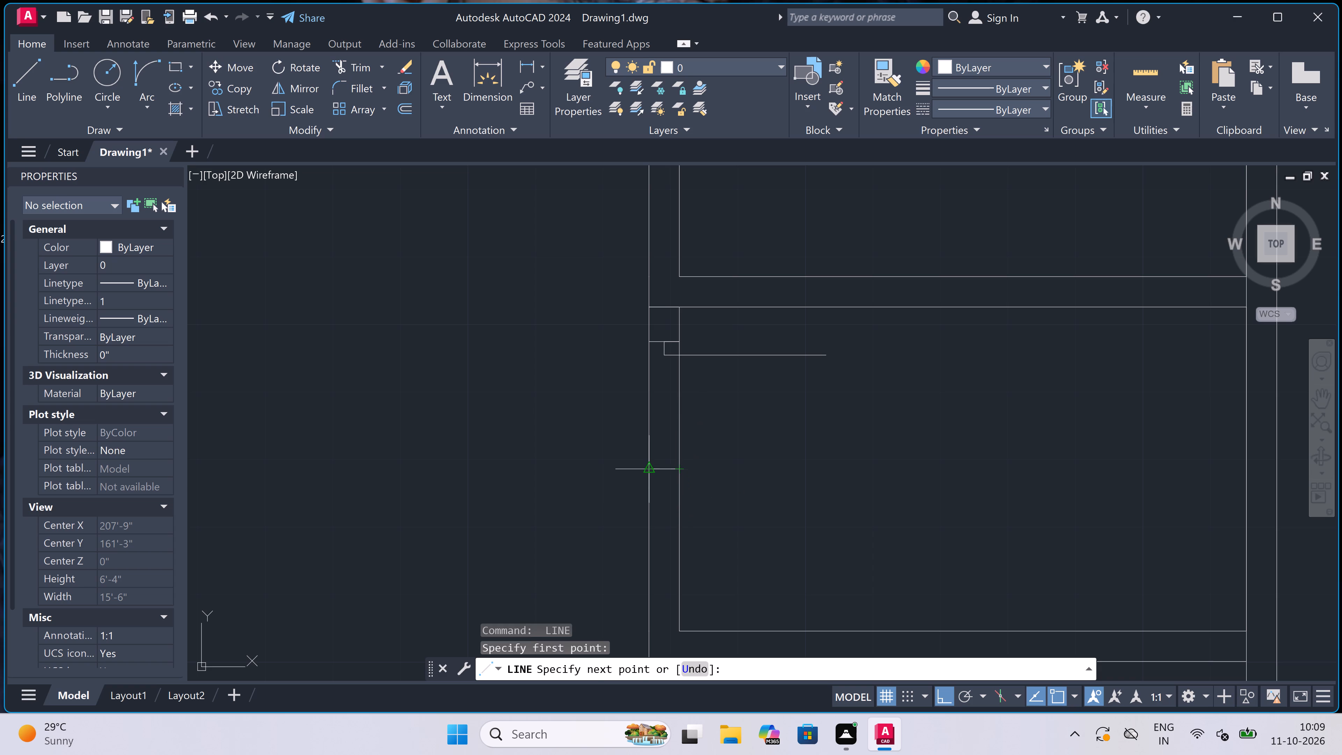
left_click(649, 469)
scroll(649, 468, "up", 3)
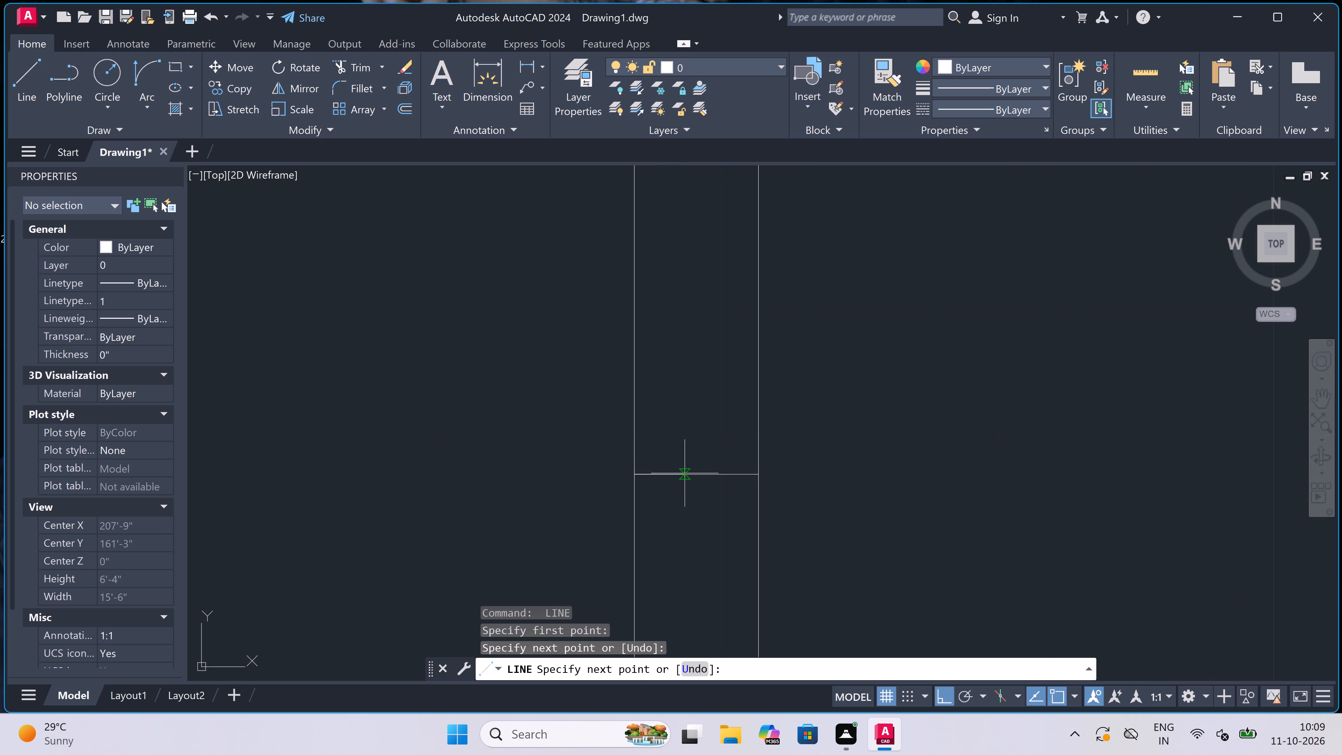
left_click(699, 477)
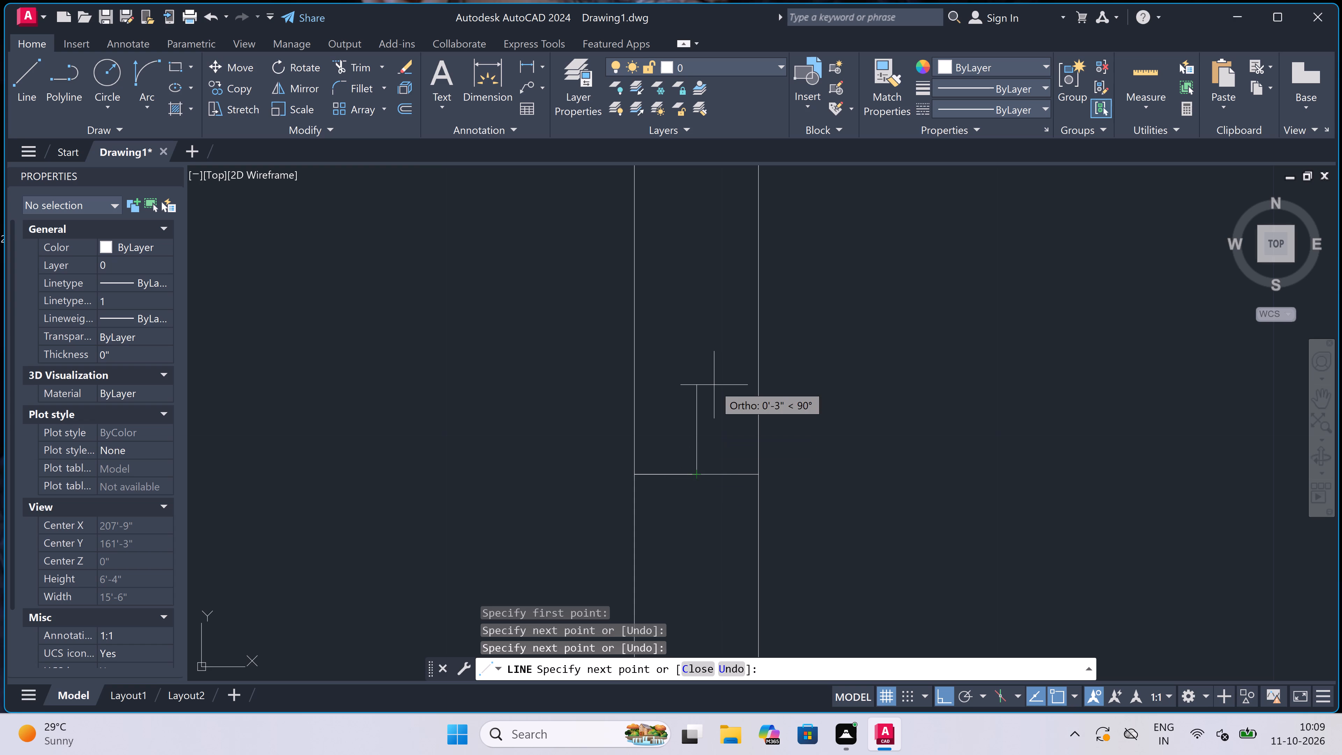
key("2")
type("\"")
key("space")
key("Escape")
Draw the door swing arc from the leaf's free end to the top of the lower 2" jamb line.
scroll(646, 449, "down", 3)
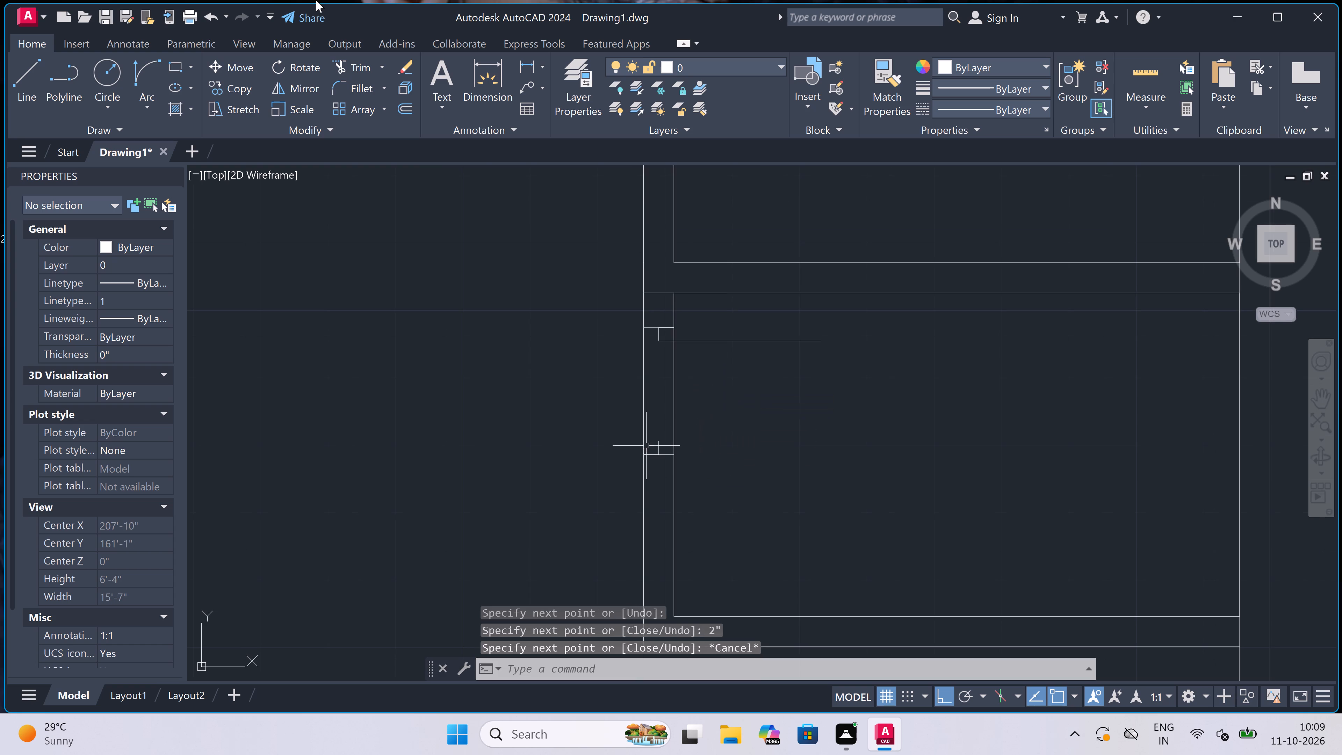
left_click(140, 79)
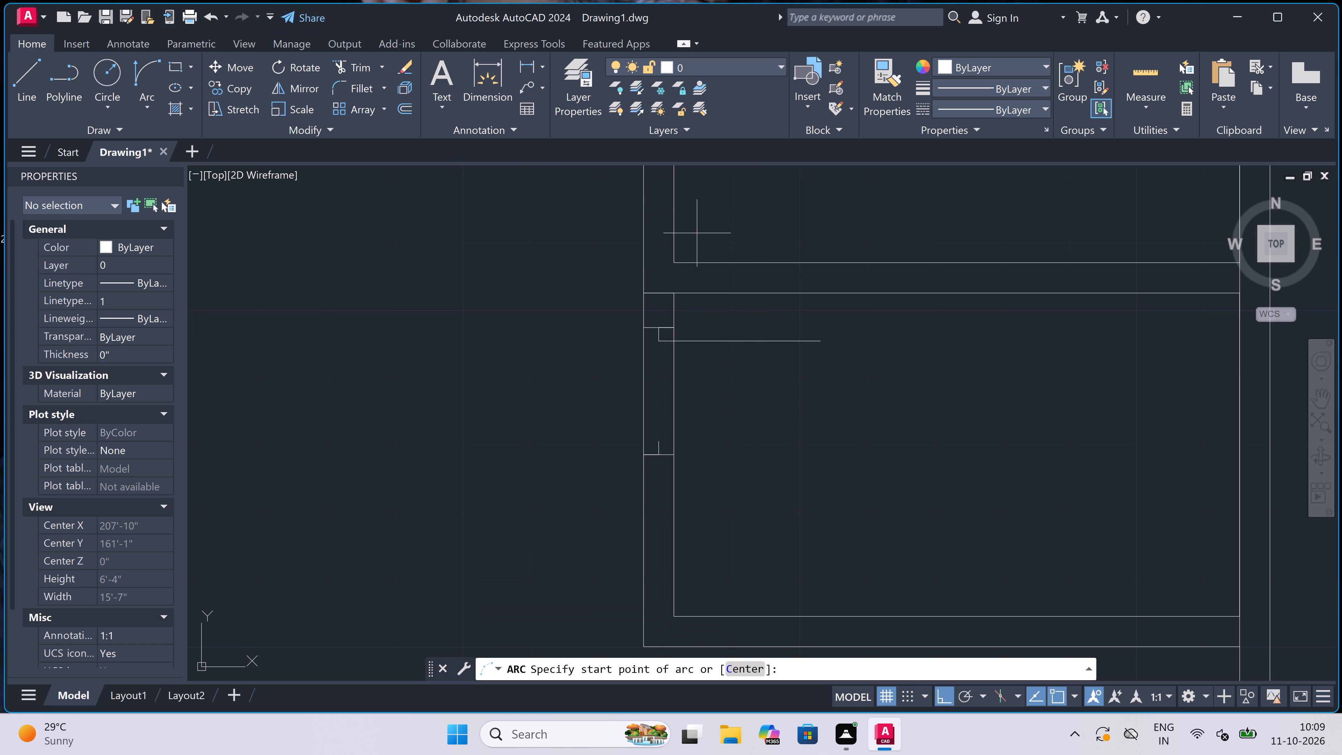
left_click_drag(822, 340, 822, 345)
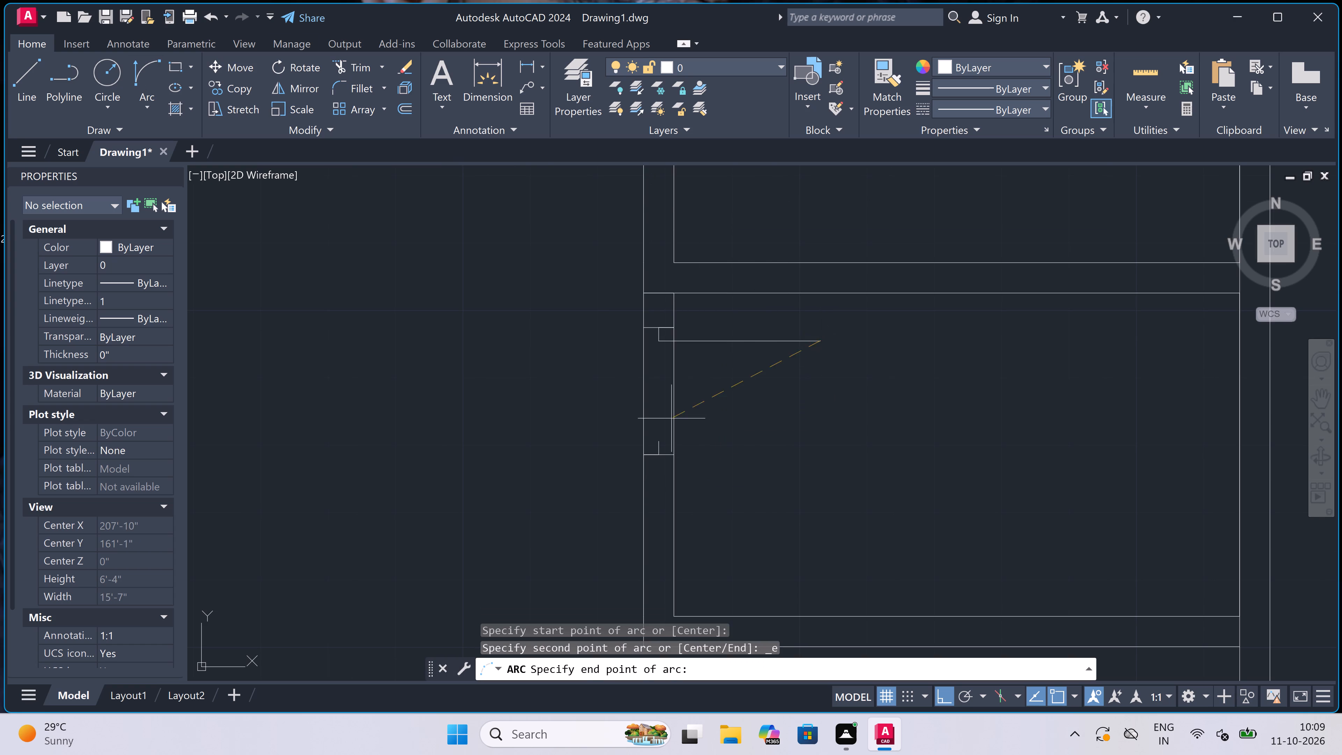
left_click(659, 437)
left_click(818, 537)
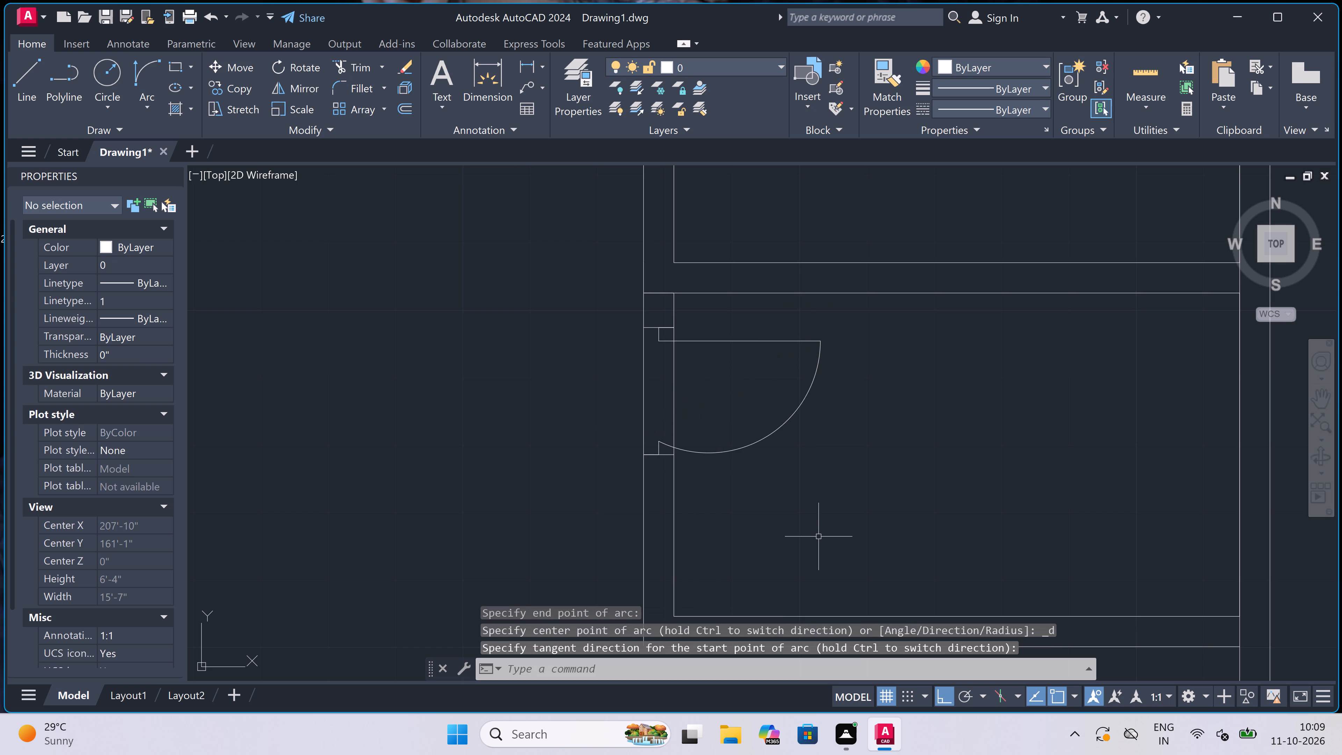
Trim away both wall faces between the jamb lines to open the doorway in the 7' by 4' area's left wall.
scroll(618, 374, "down", 4)
scroll(609, 253, "up", 1)
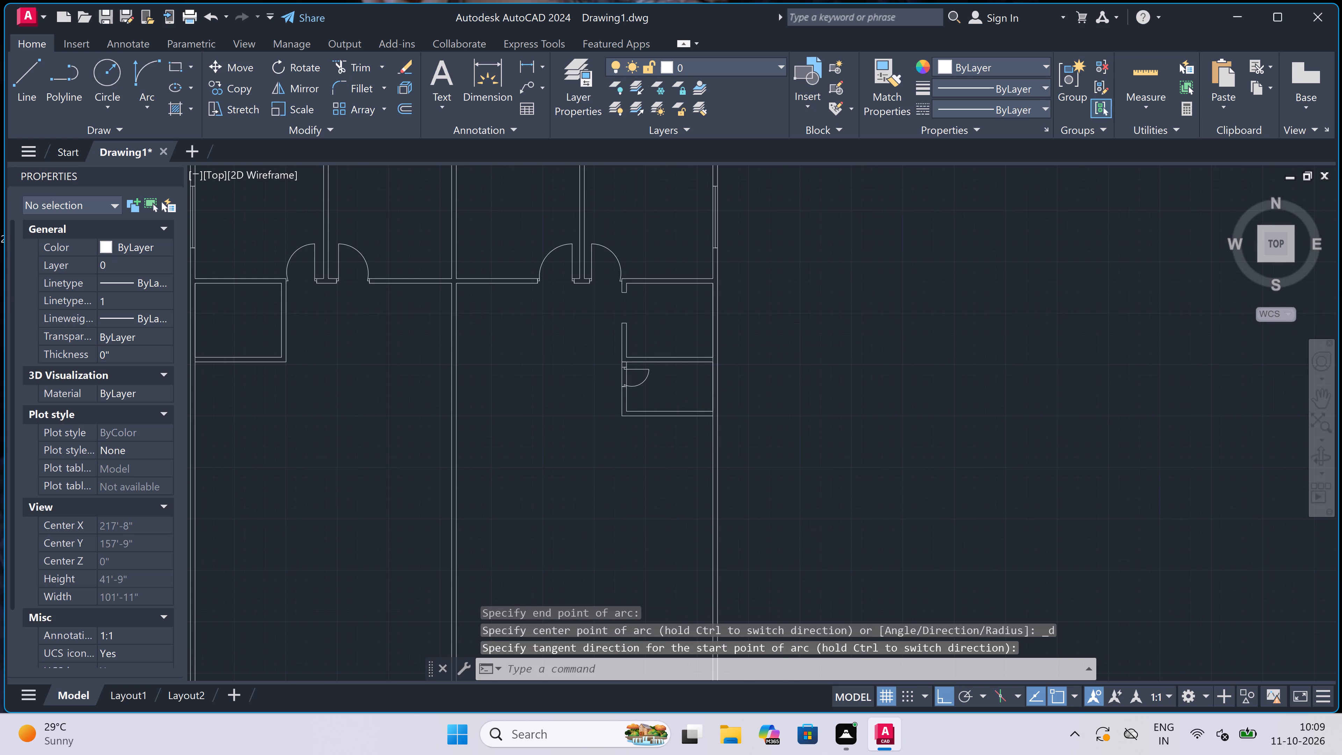
key("t")
key("r")
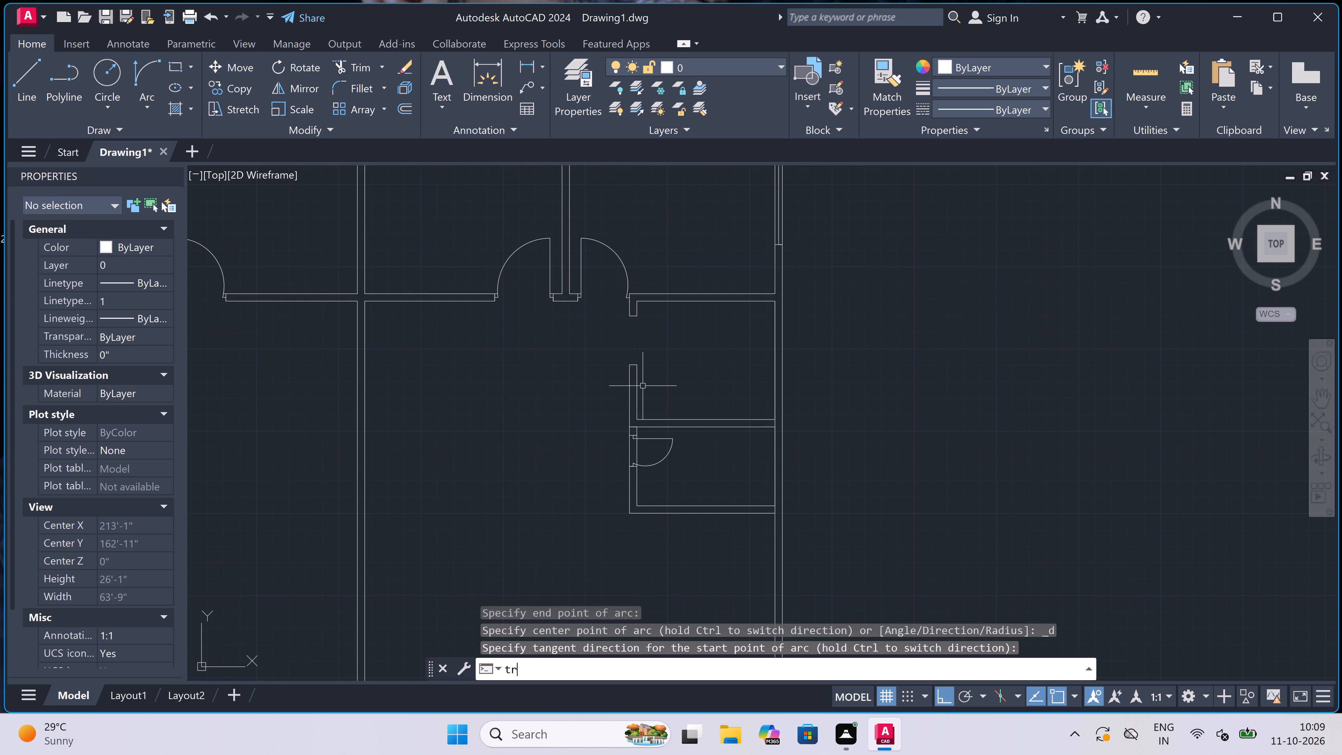
key("space")
scroll(639, 435, "up", 3)
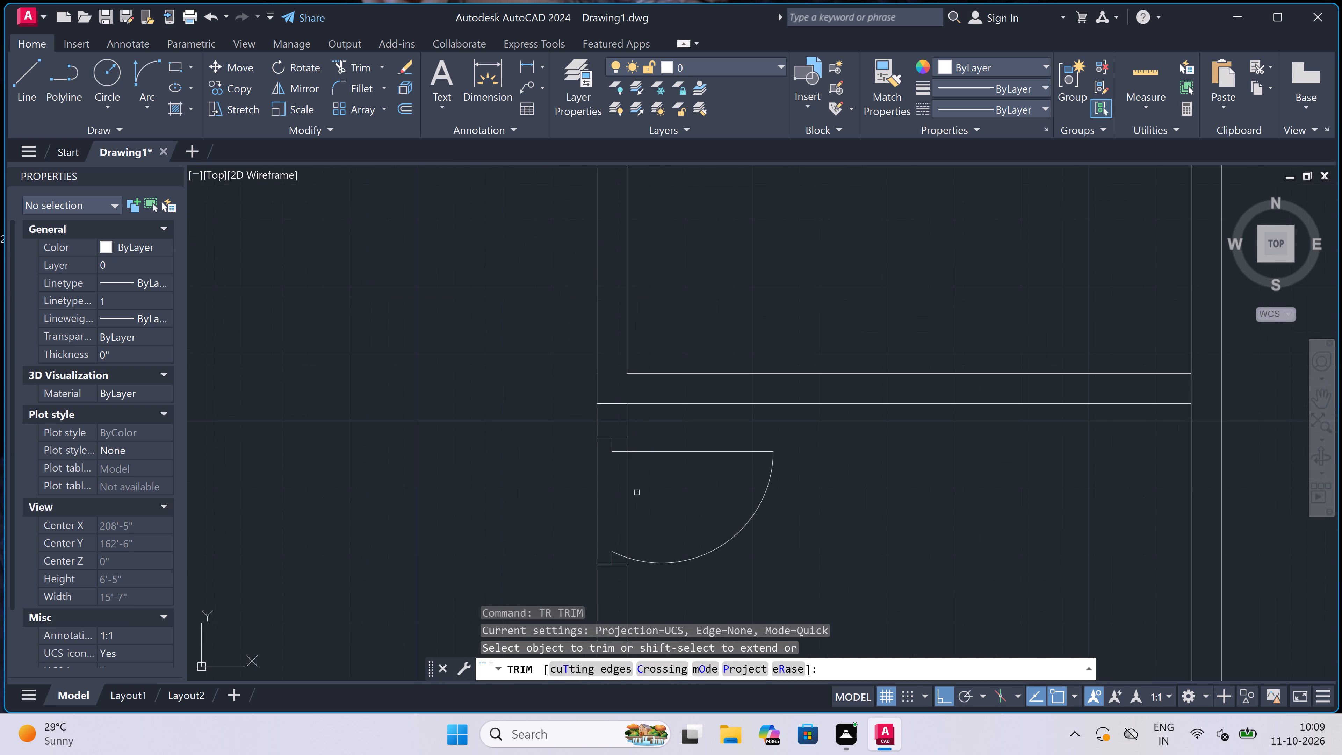
left_click(636, 492)
left_click(528, 491)
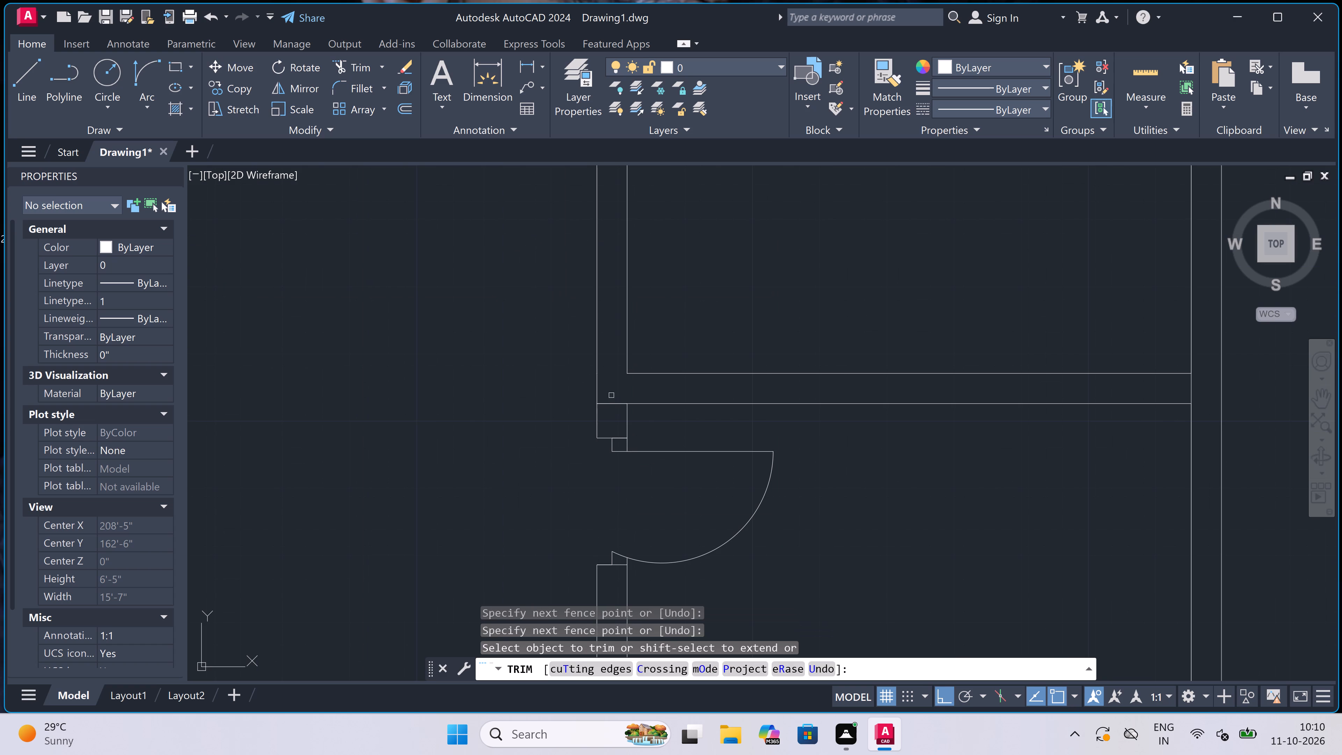
Trim the leftover lines crossing the dividing wall's junctions with the left wall and the right outer wall.
left_click(608, 421)
left_click(618, 380)
scroll(619, 380, "down", 4)
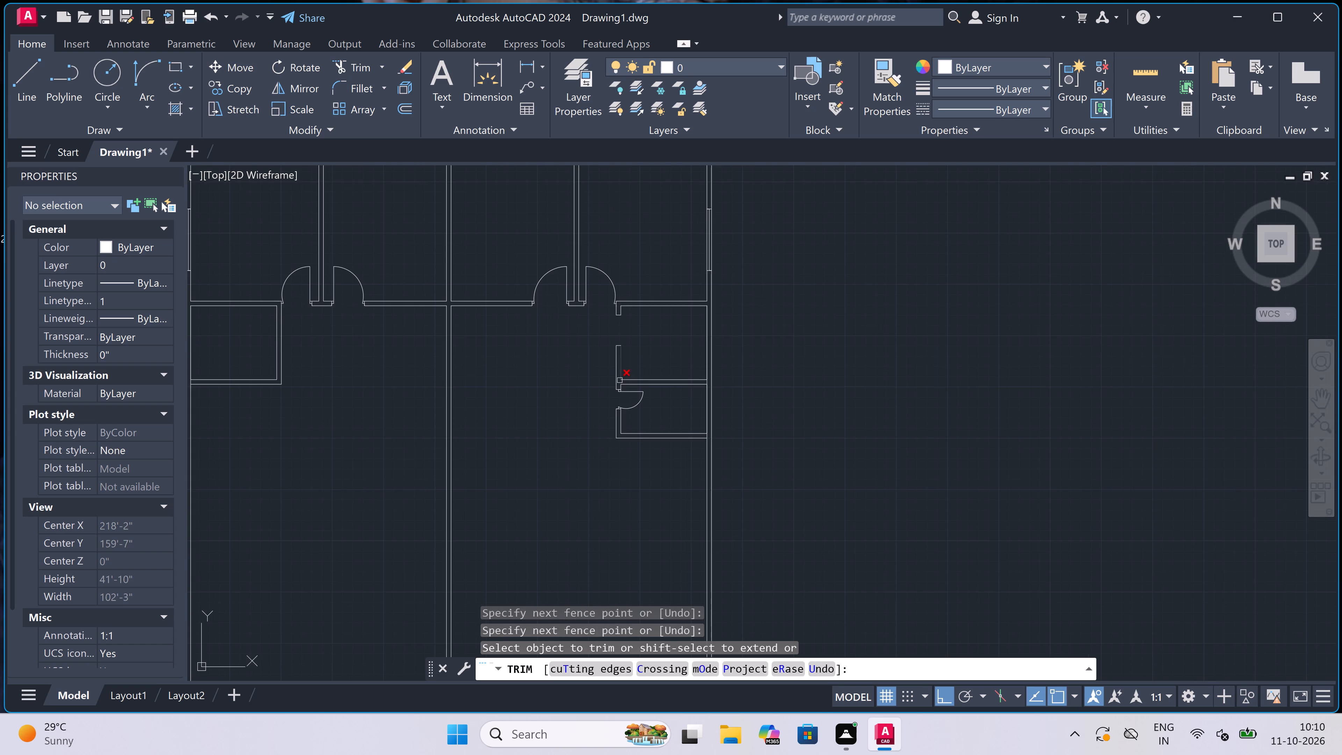
scroll(714, 387, "up", 4)
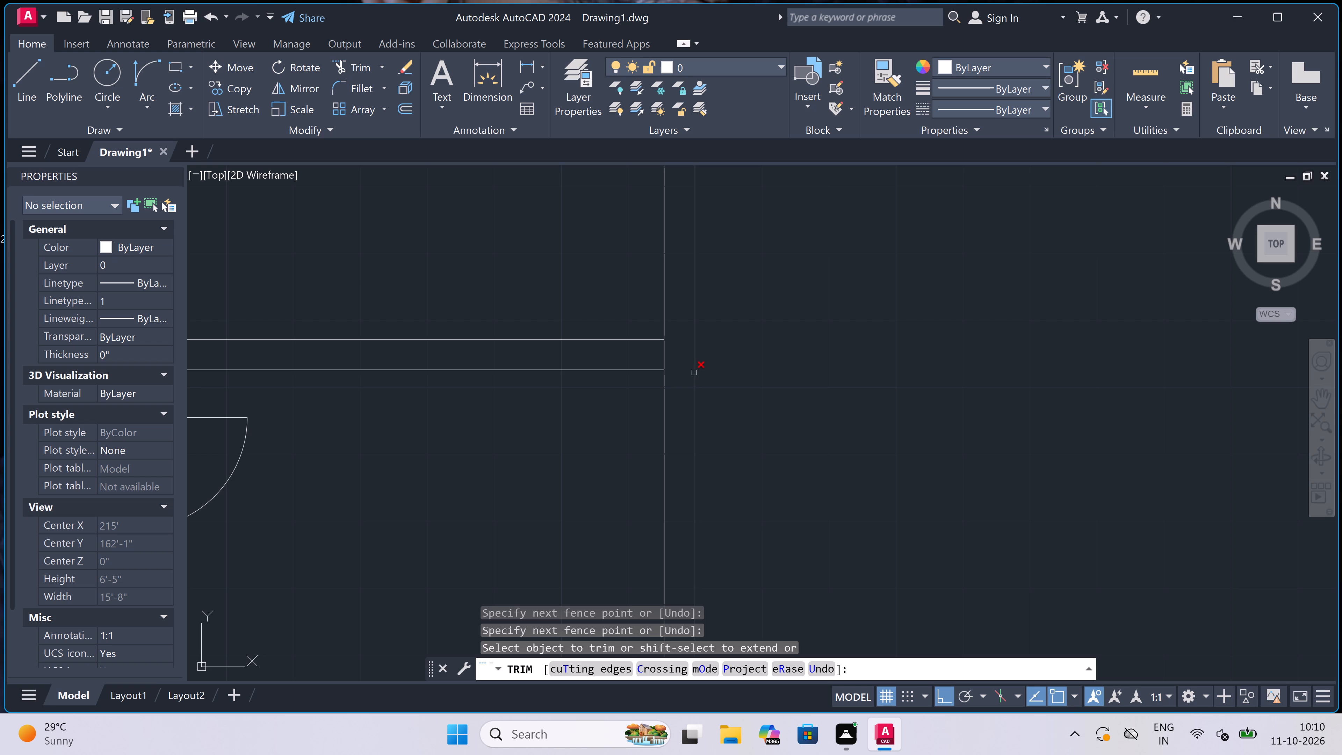
scroll(637, 368, "up", 1)
scroll(688, 328, "up", 2)
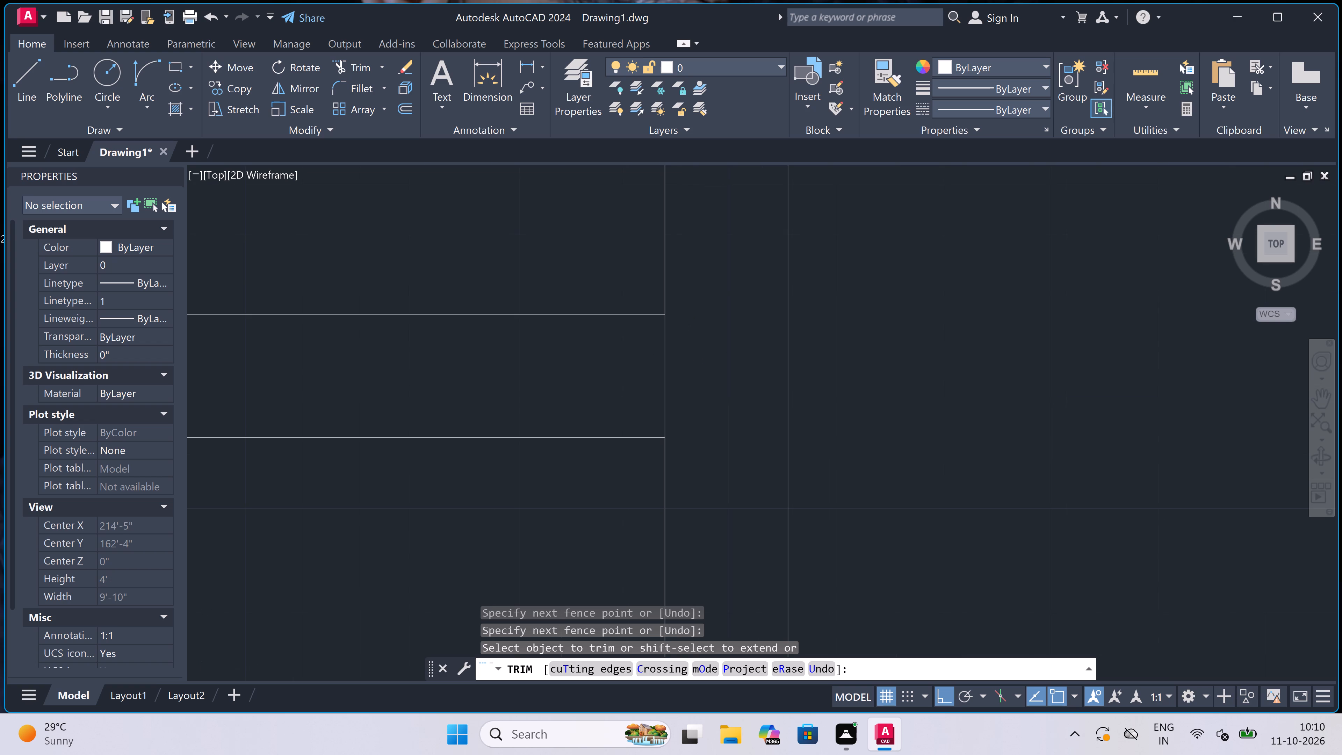
left_click(660, 366)
scroll(659, 362, "down", 4)
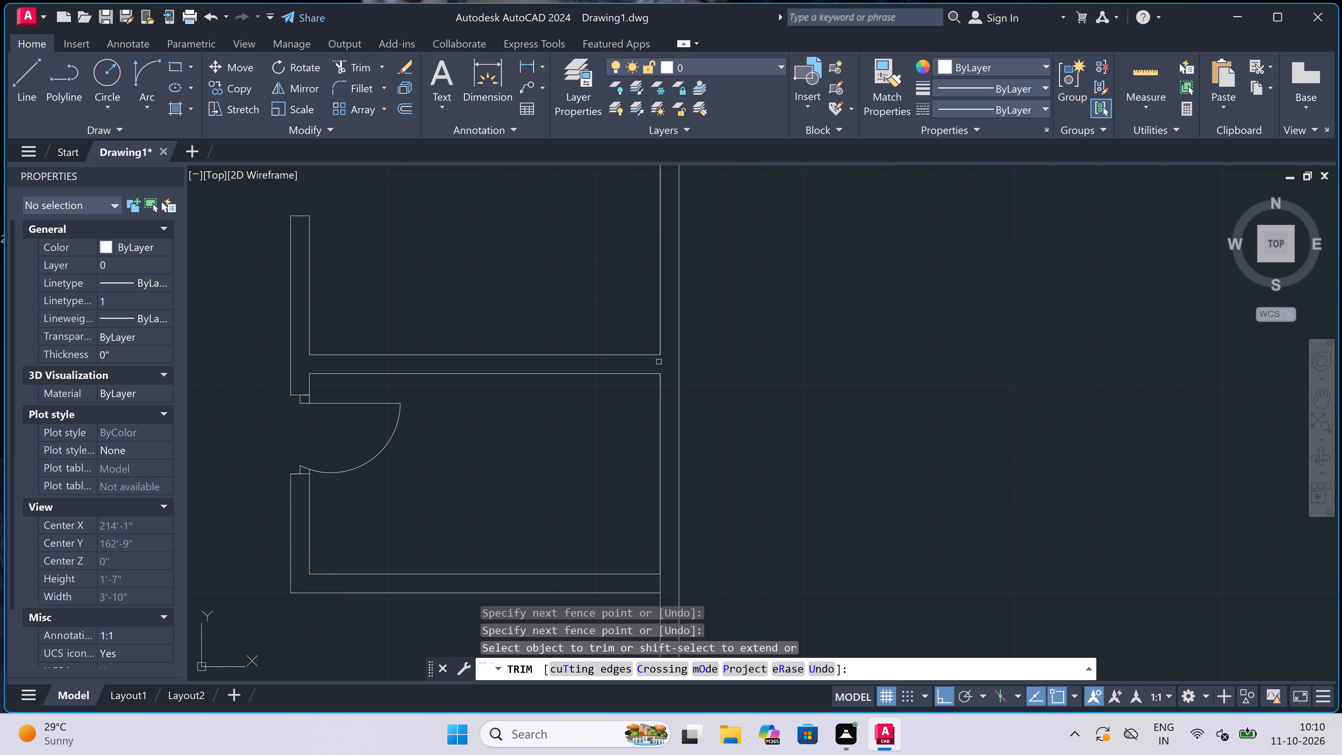
Trim the right outer wall's inner face between the two faces of the 7' by 4' area's bottom wall.
scroll(658, 362, "down", 3)
scroll(658, 413, "up", 3)
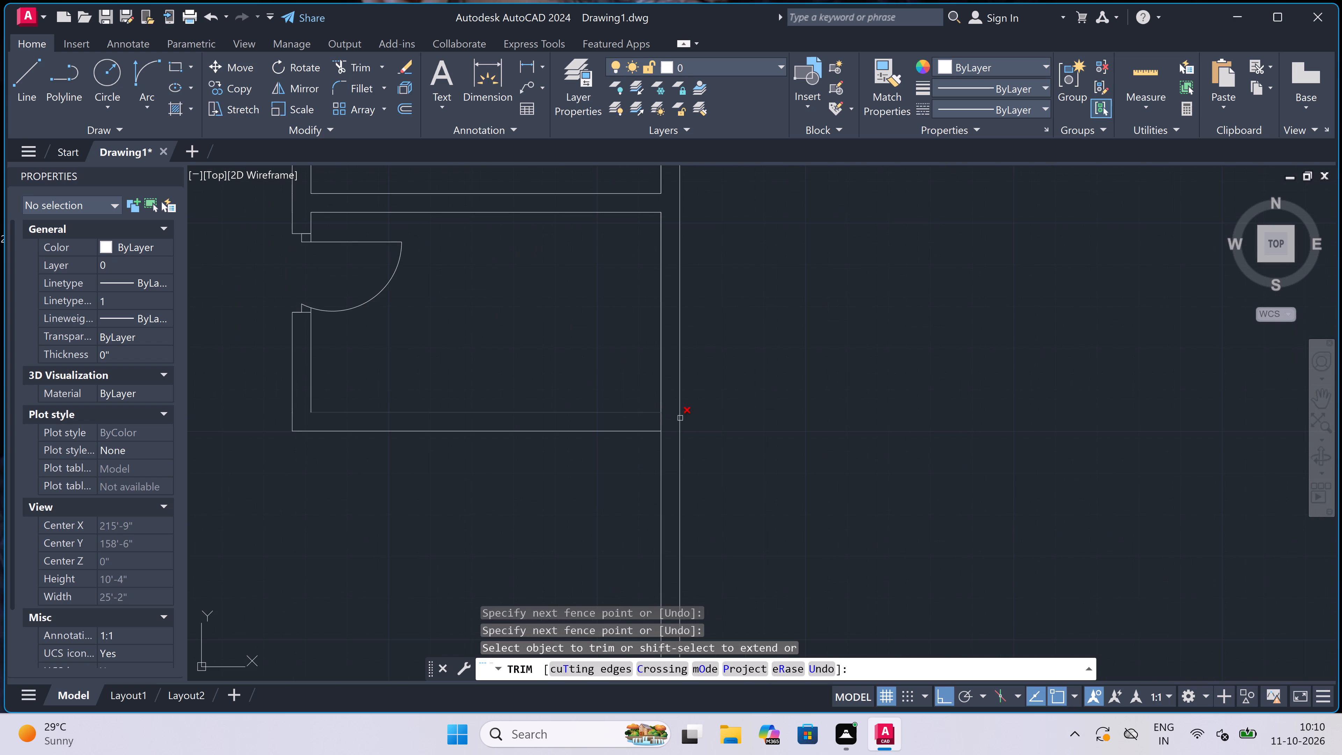
scroll(644, 423, "up", 3)
left_click(652, 423)
left_click(731, 405)
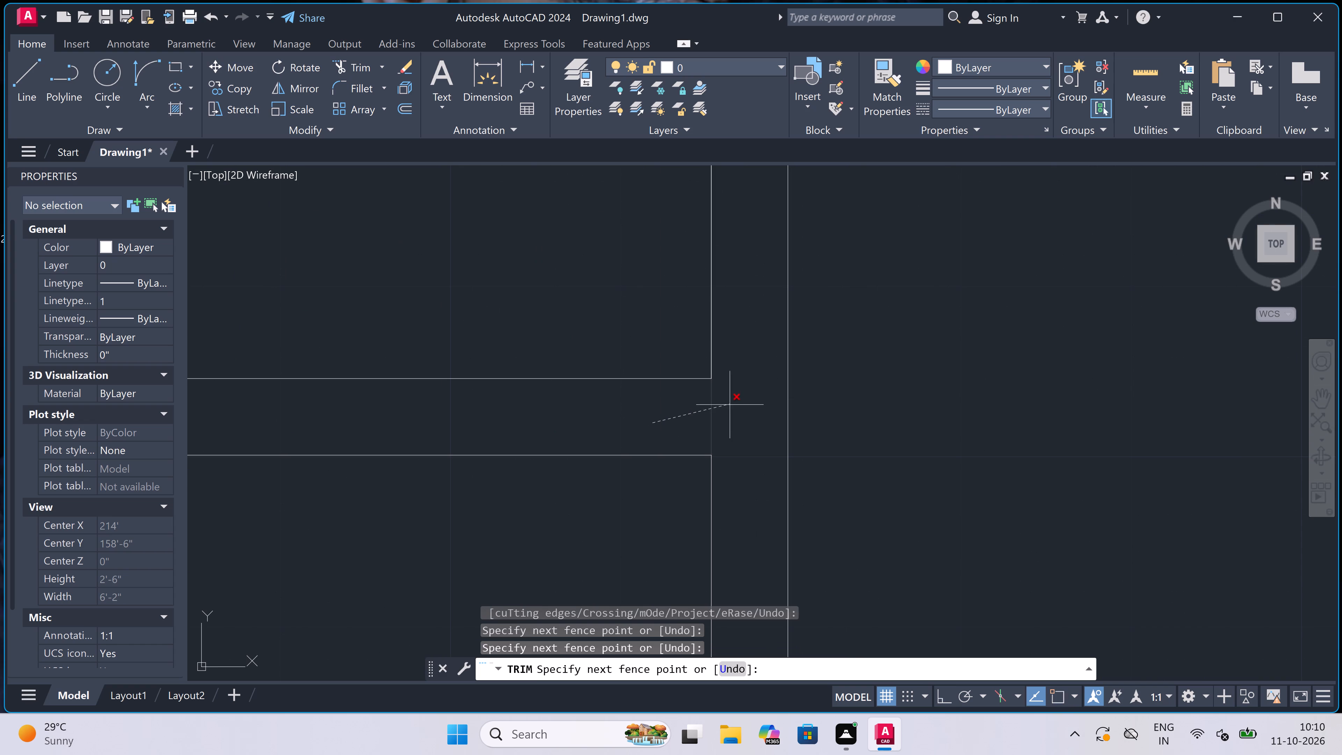
scroll(731, 406, "down", 11)
scroll(684, 400, "up", 2)
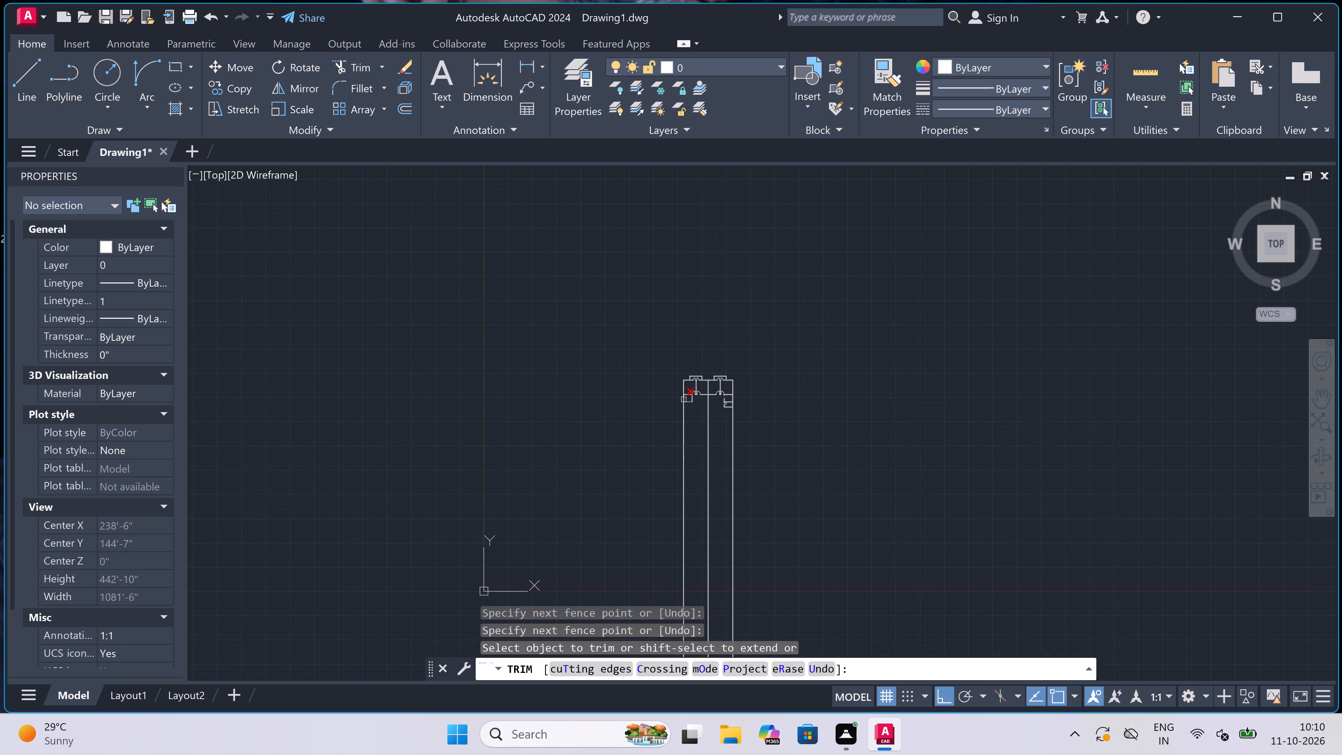
scroll(672, 400, "up", 3)
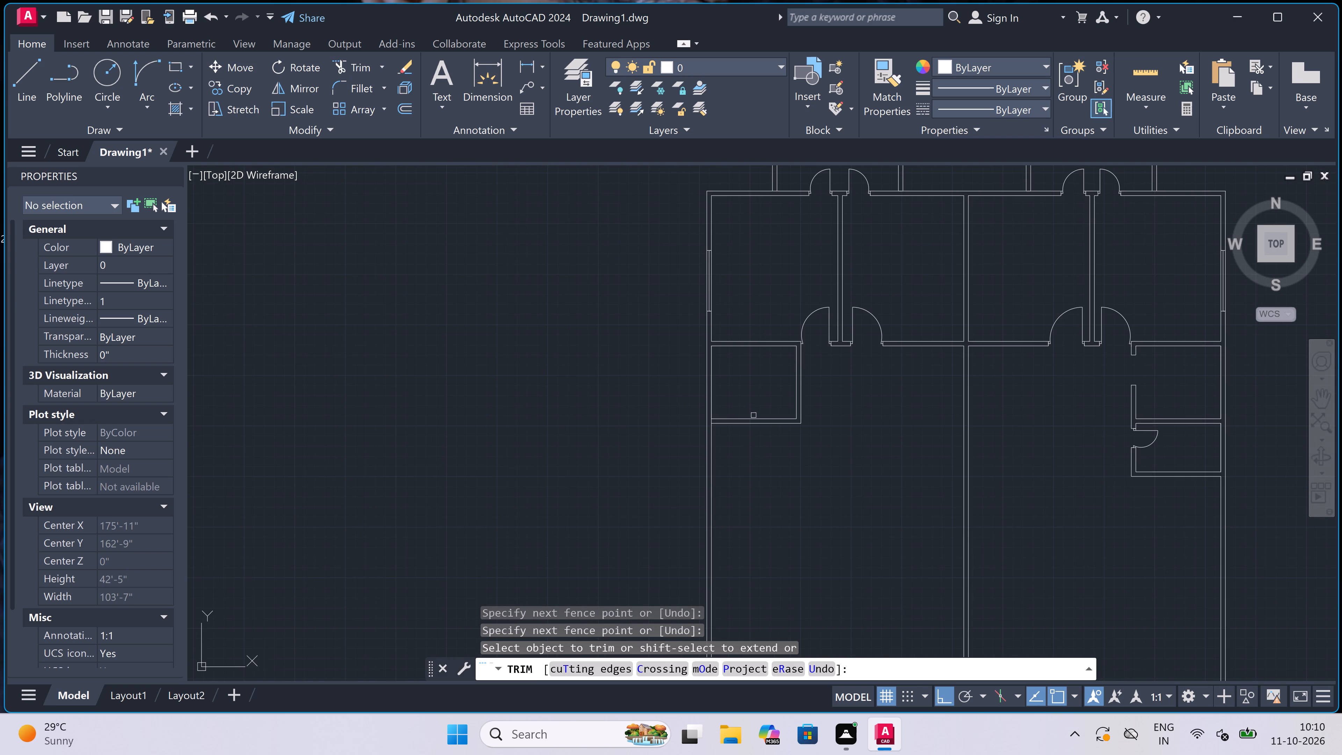
scroll(726, 448, "up", 3)
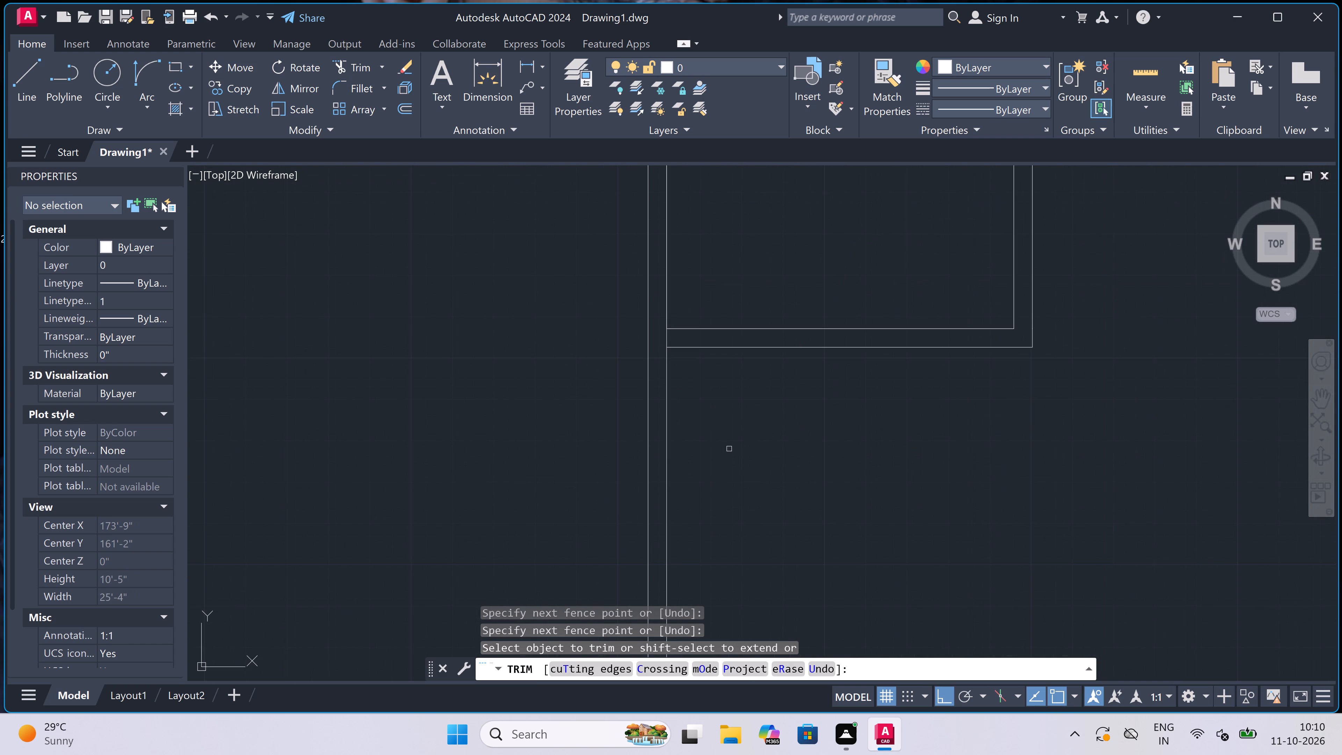
key("Escape")
Below the left-hand 7' by 6' area, draw an outline from the outer-wall corner: 4' down, 7' right, and back up to the wall.
type("l")
key("space")
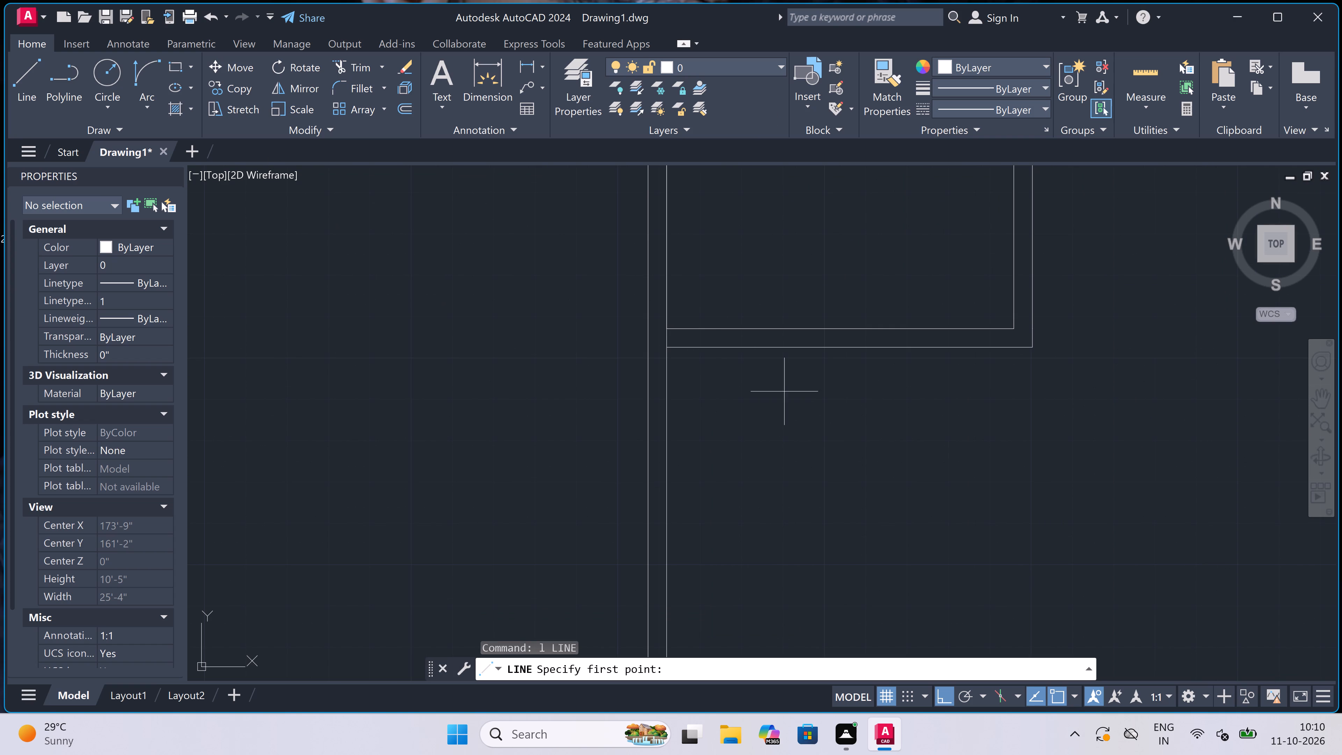
left_click(668, 341)
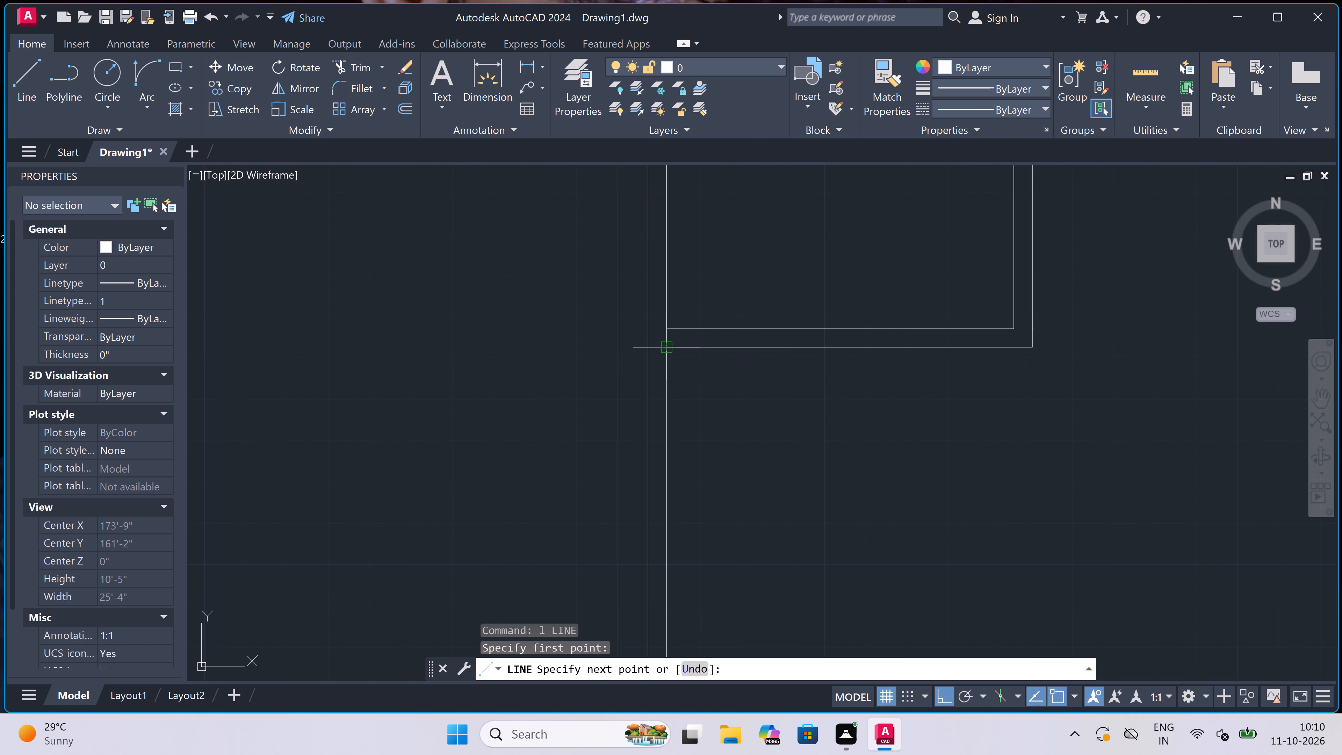
type("4'")
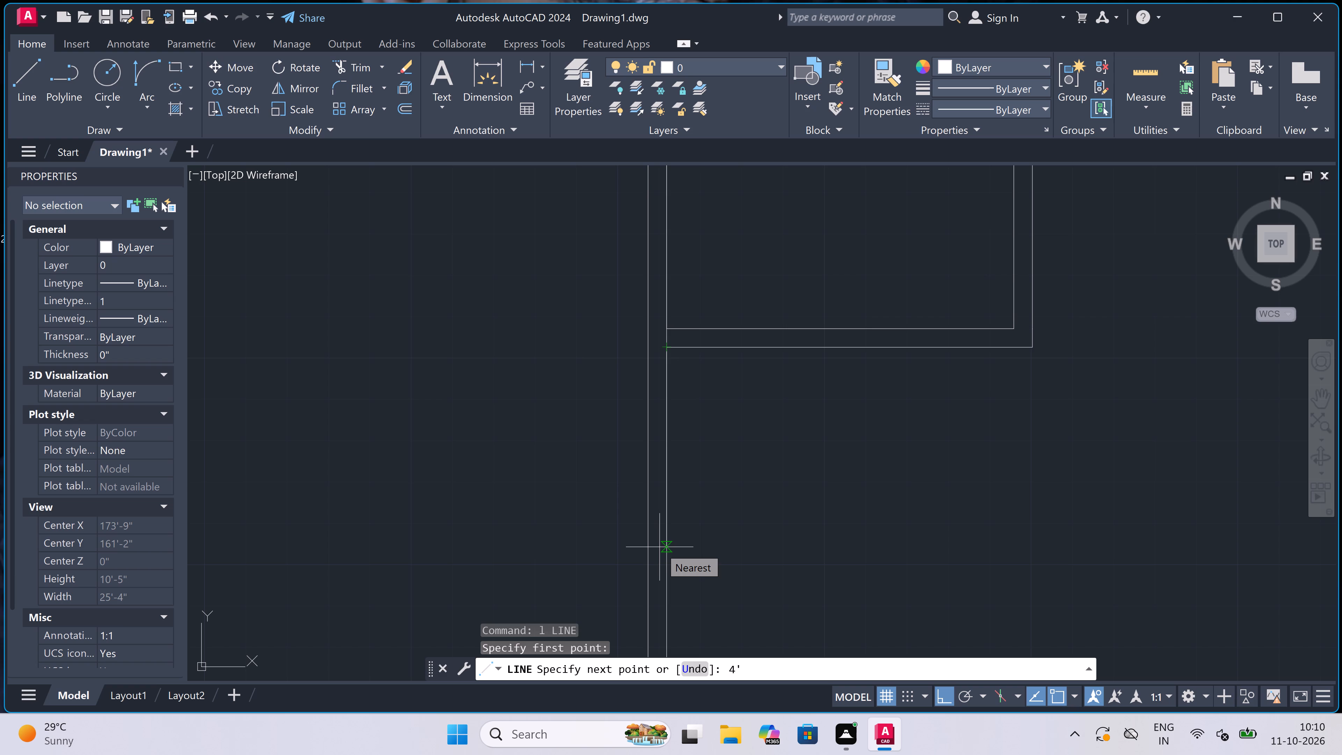
type("4'")
key("space")
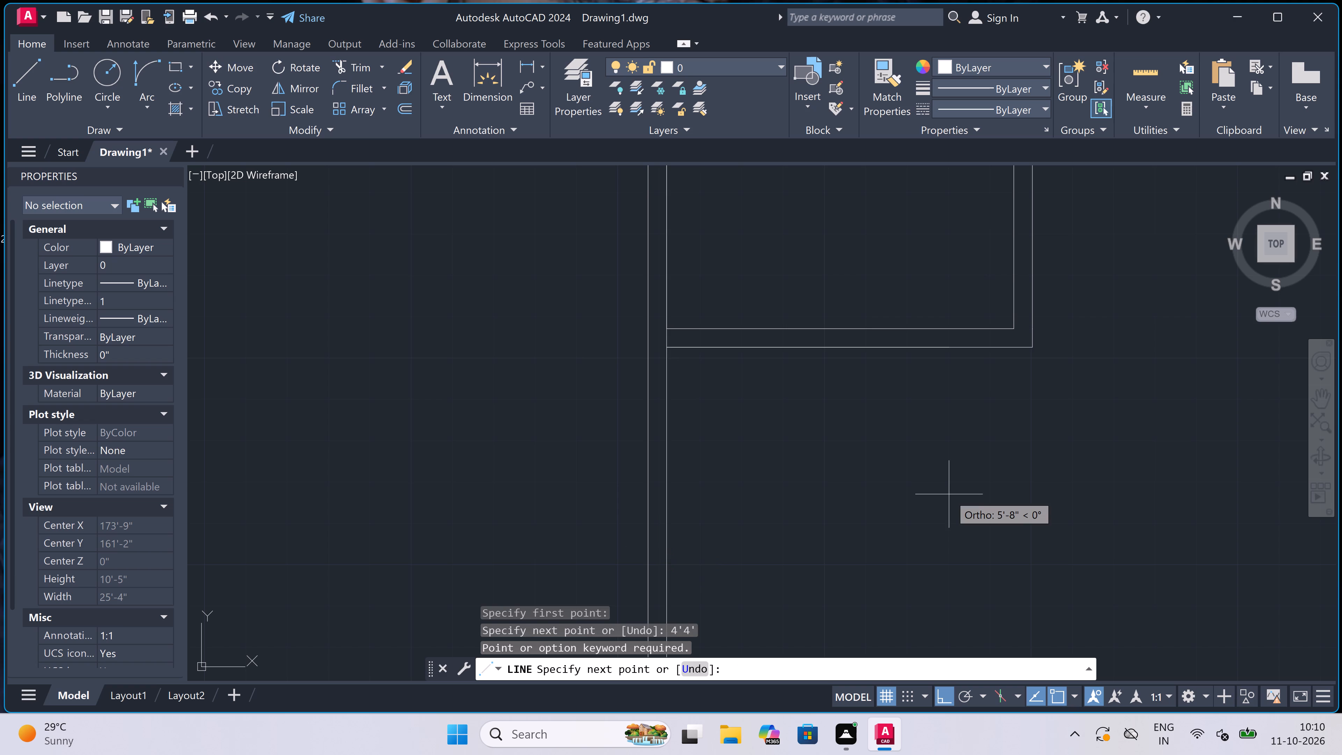
type("7'")
key("space")
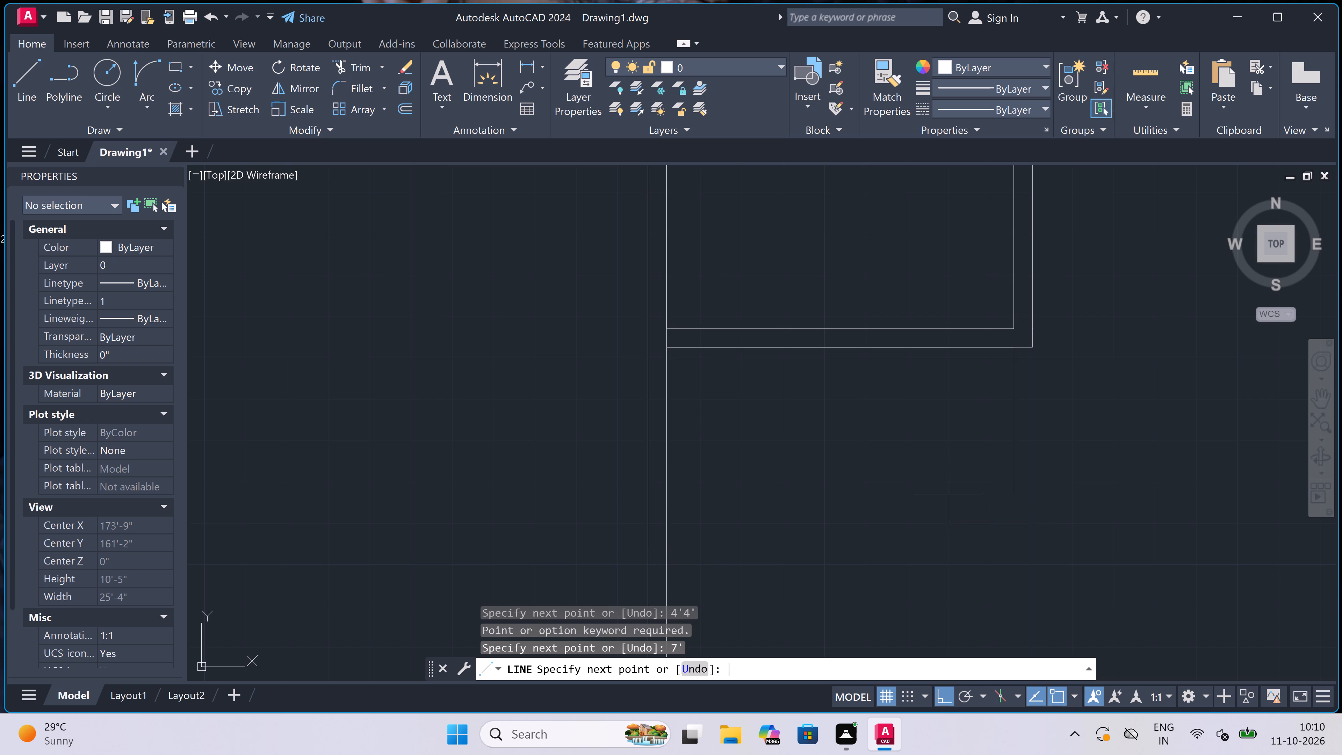
scroll(940, 397, "down", 3)
scroll(1019, 411, "up", 2)
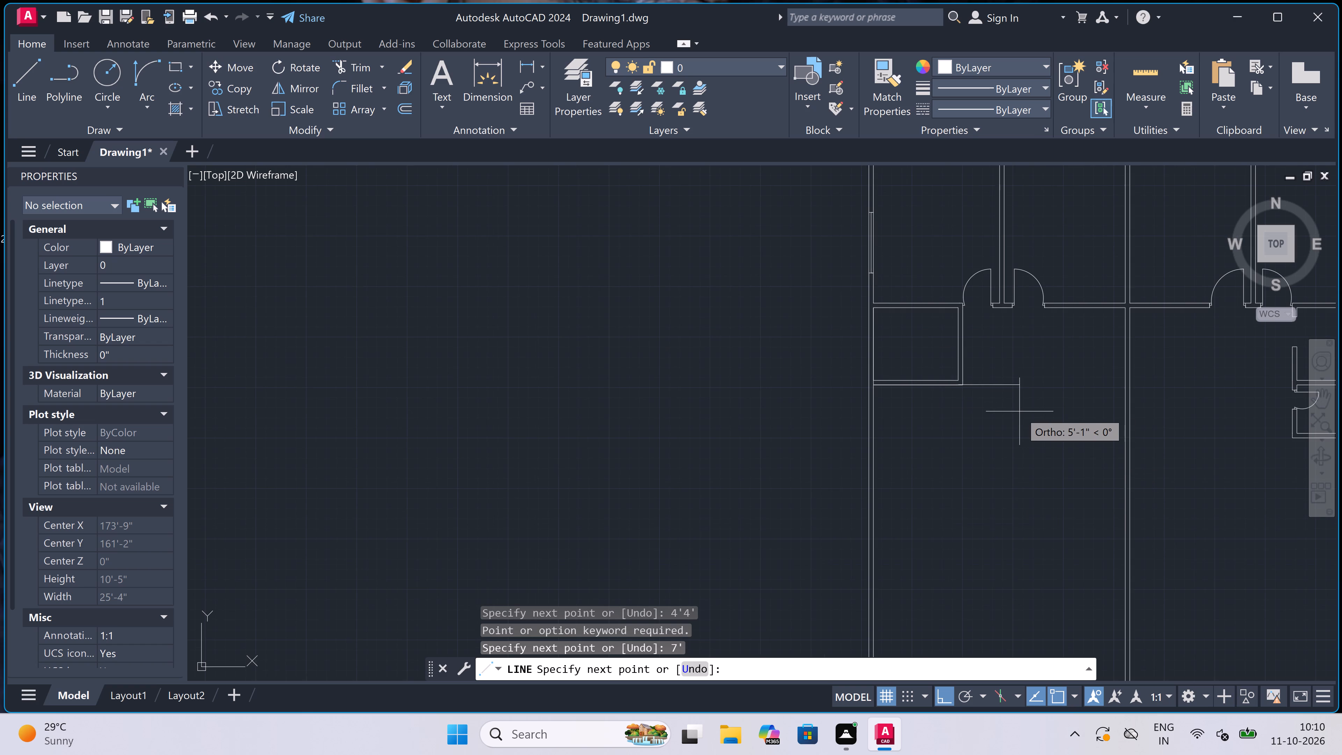
scroll(1019, 411, "up", 1)
key("ctrl+z")
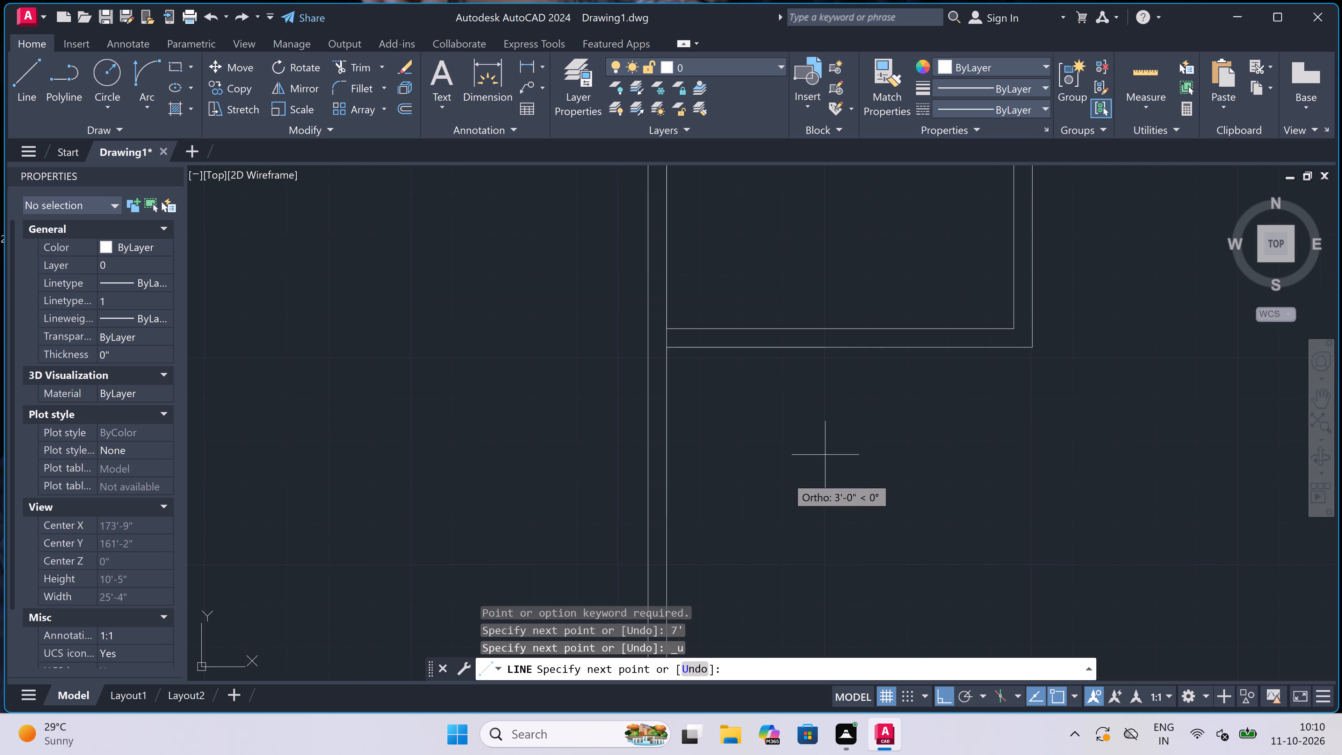
type("4'")
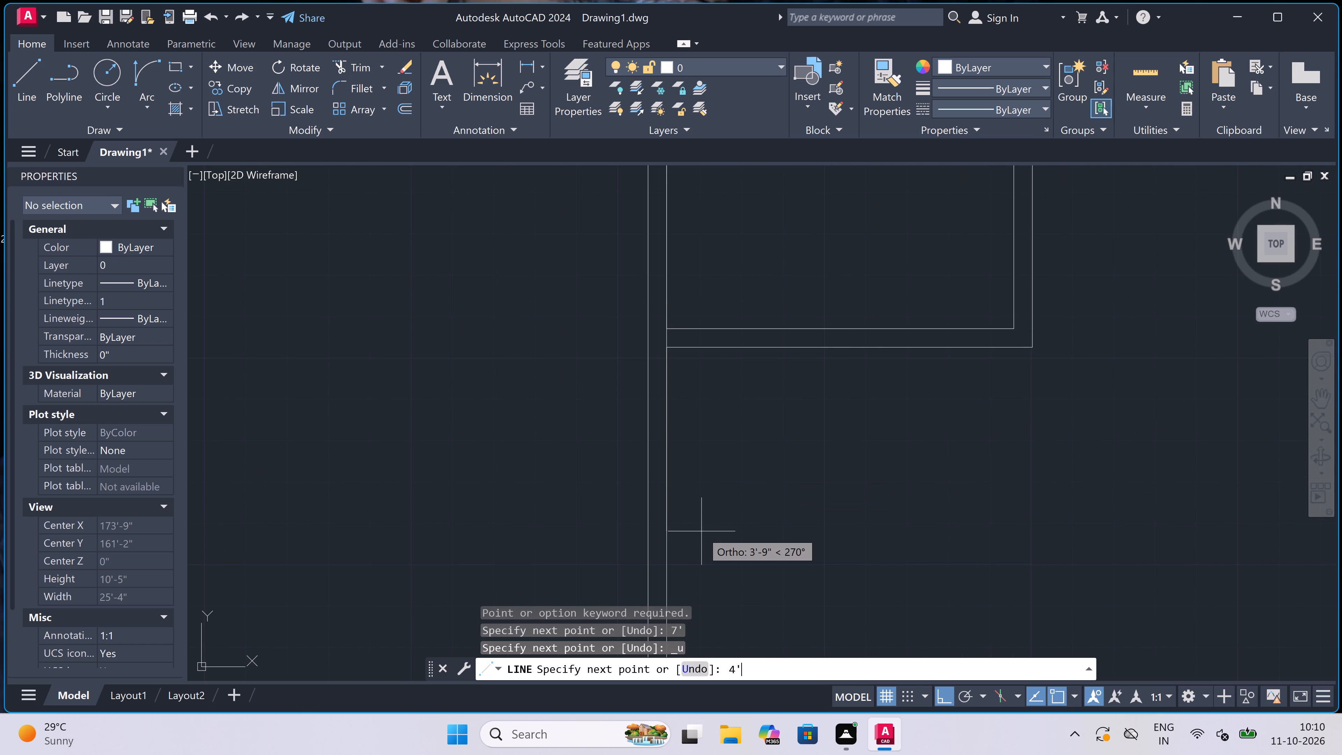
key("space")
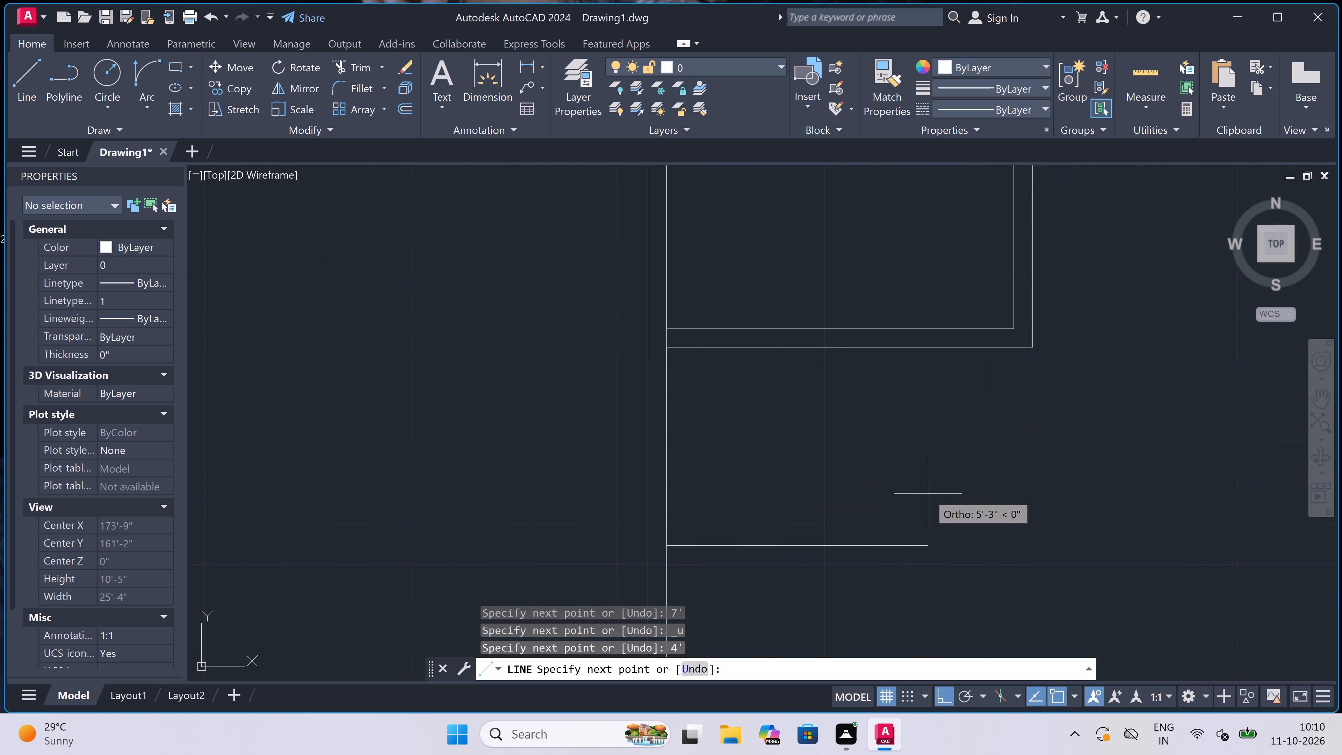
type("7'")
key("space")
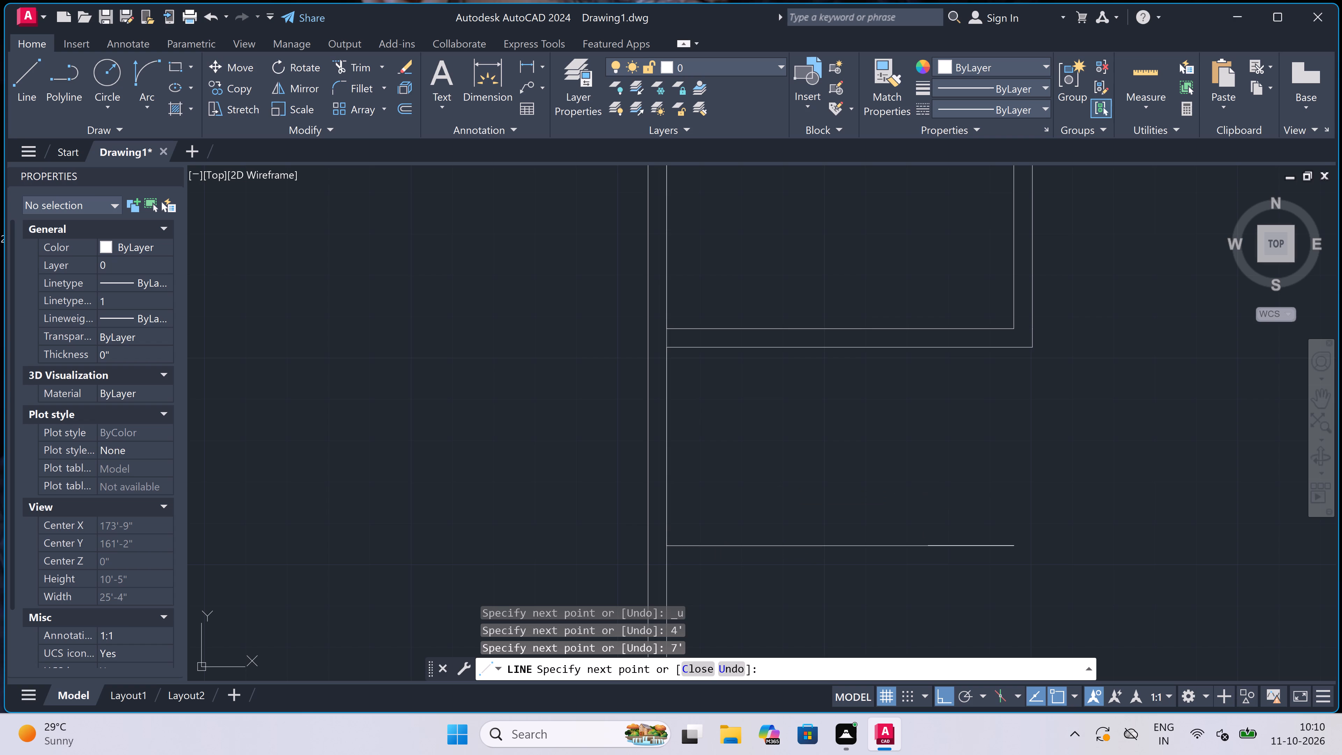
left_click(1016, 345)
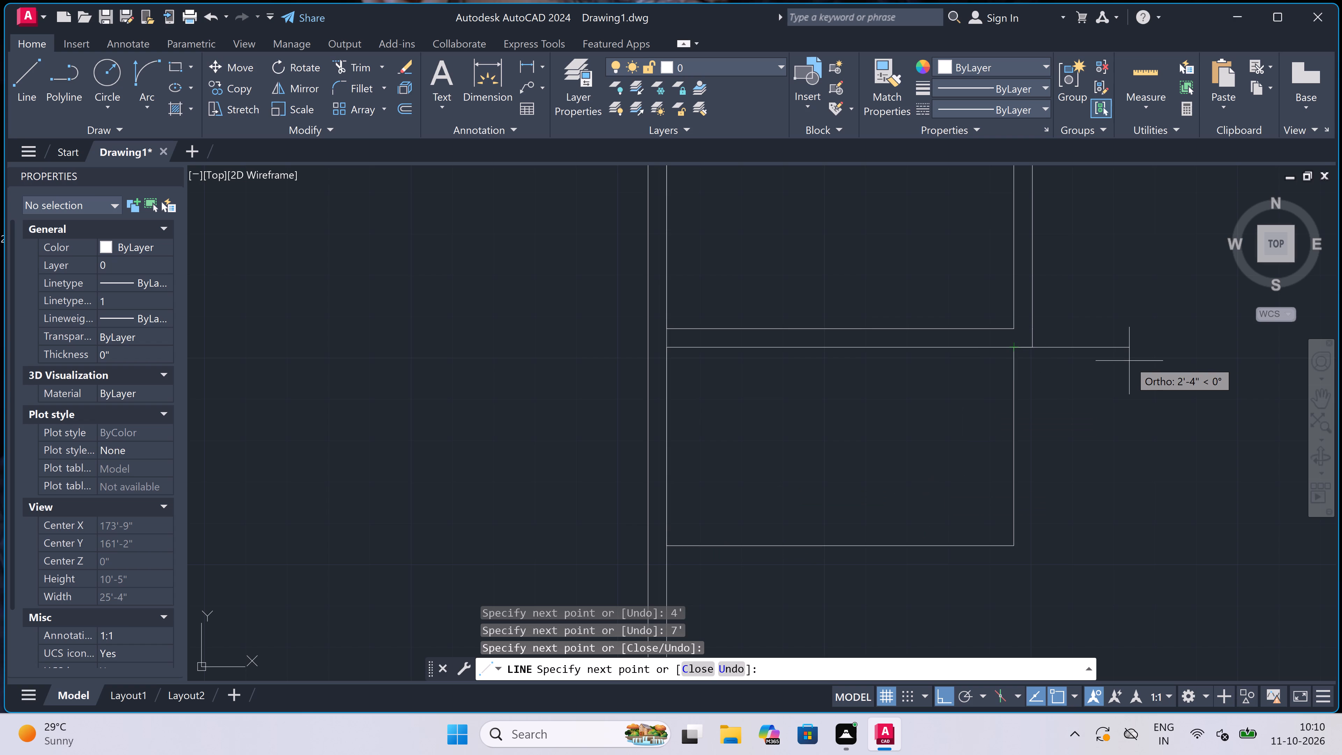
Continue the left-hand 7' by 4' area's outline with 4.5" right, down, 4.5" past the inner corner, and left to the outer wall.
type("4.5\"")
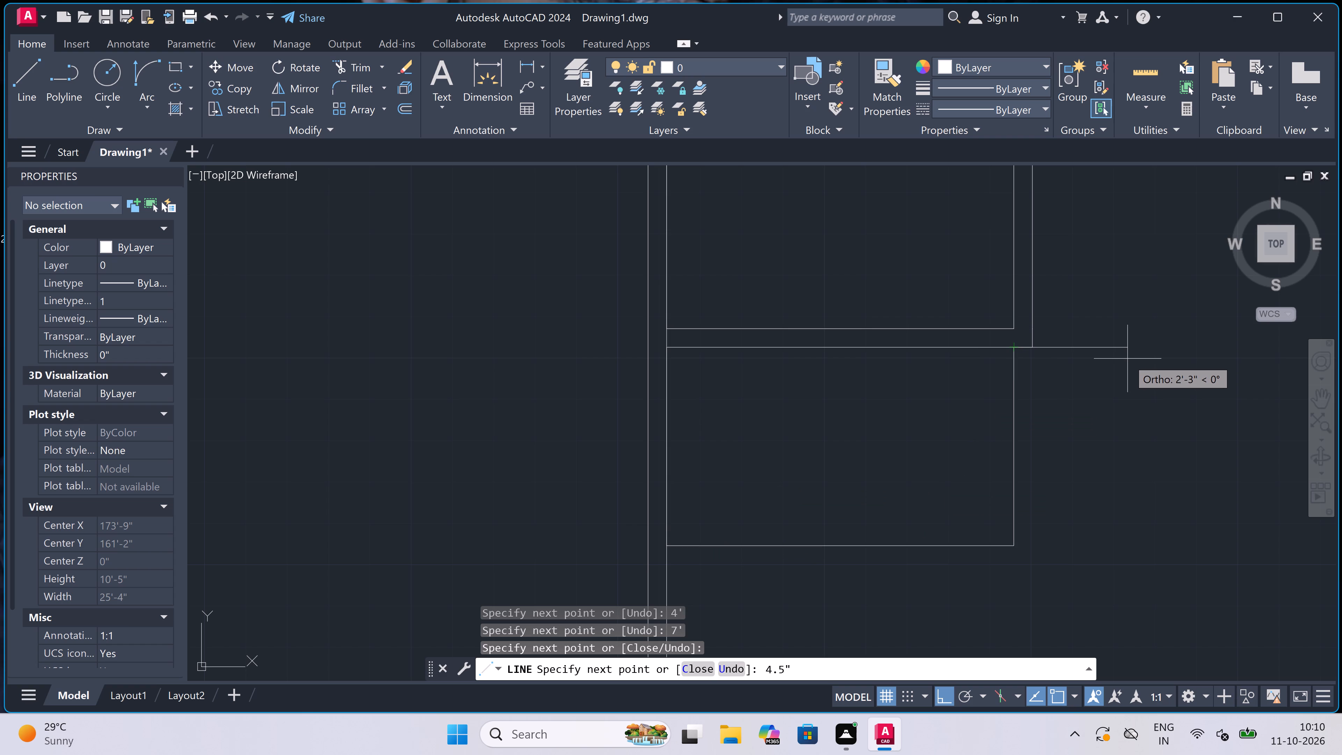
key("space")
scroll(1027, 543, "up", 3)
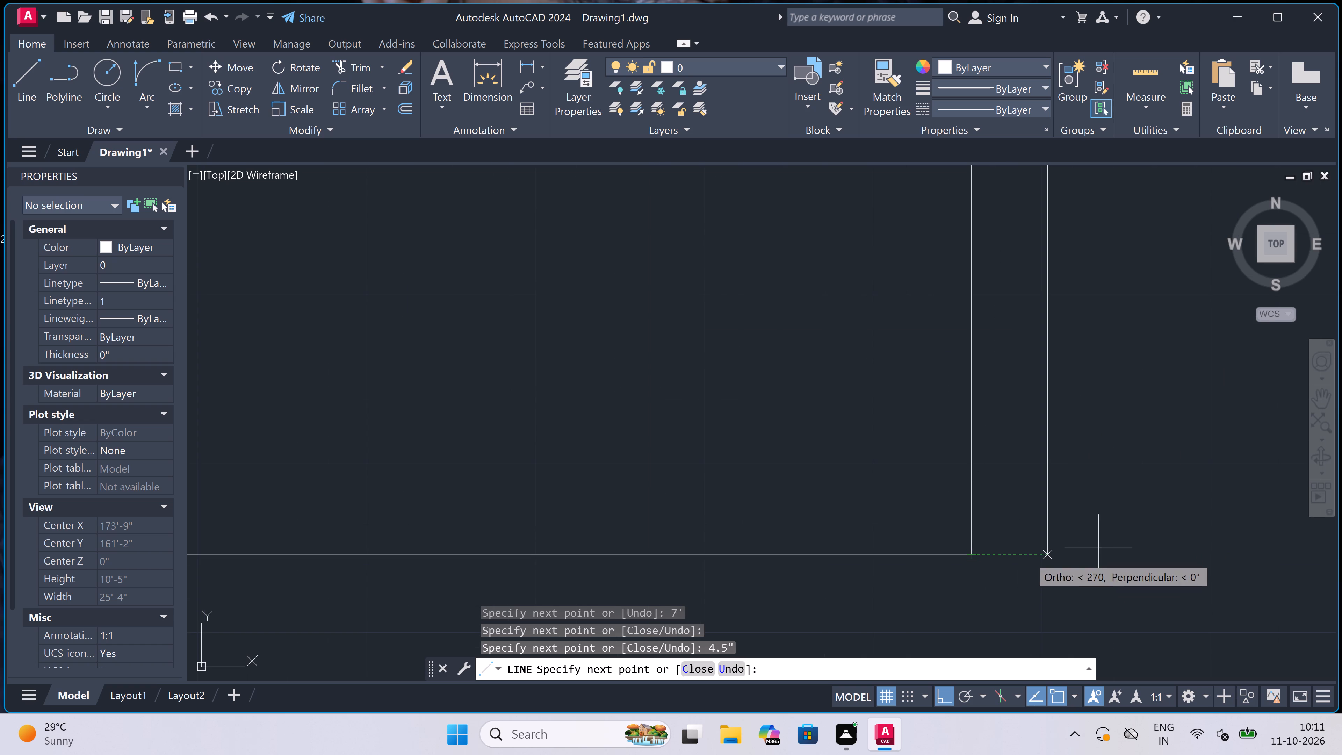
left_click(1044, 555)
scroll(1037, 543, "down", 3)
scroll(1045, 582, "up", 1)
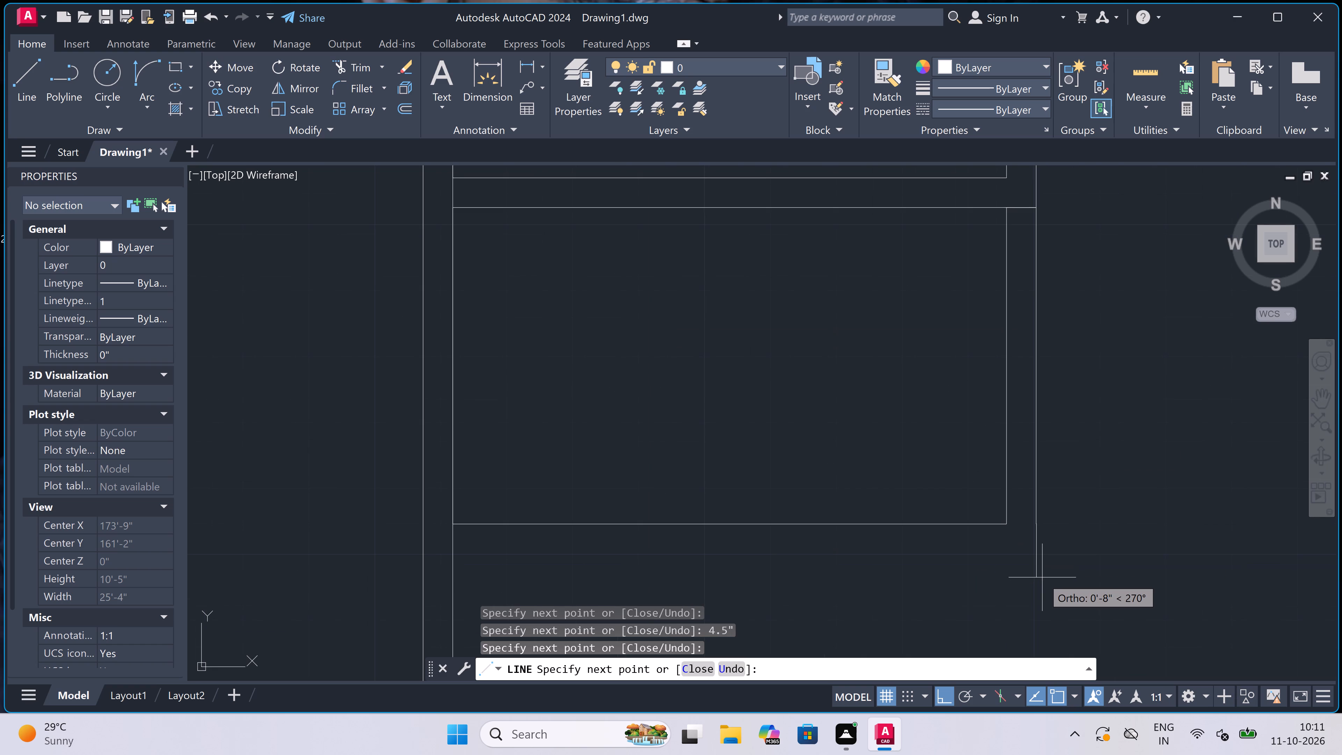
type("4.5")
type("\"")
key("space")
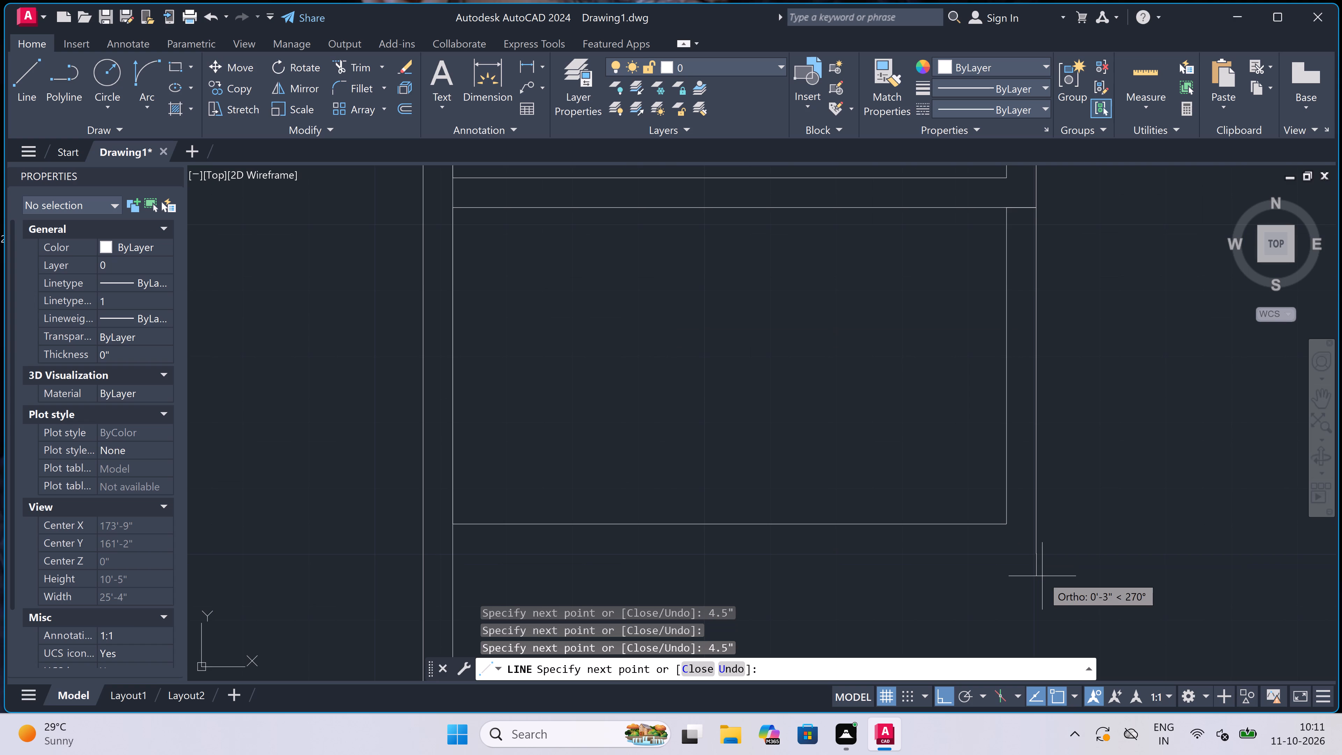
left_click(449, 553)
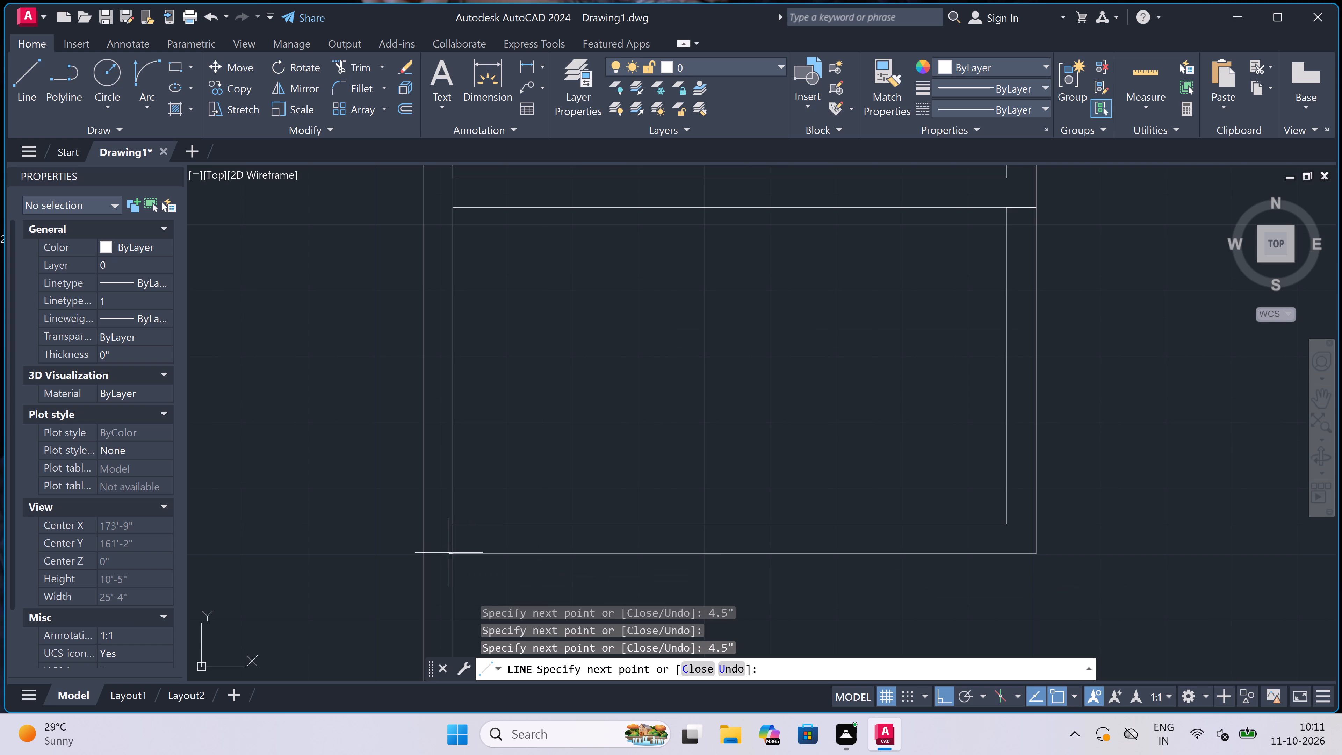
key("Escape")
Trim the left outer wall's inner face between the two faces of the 7' by 4' area's bottom wall.
type("tr")
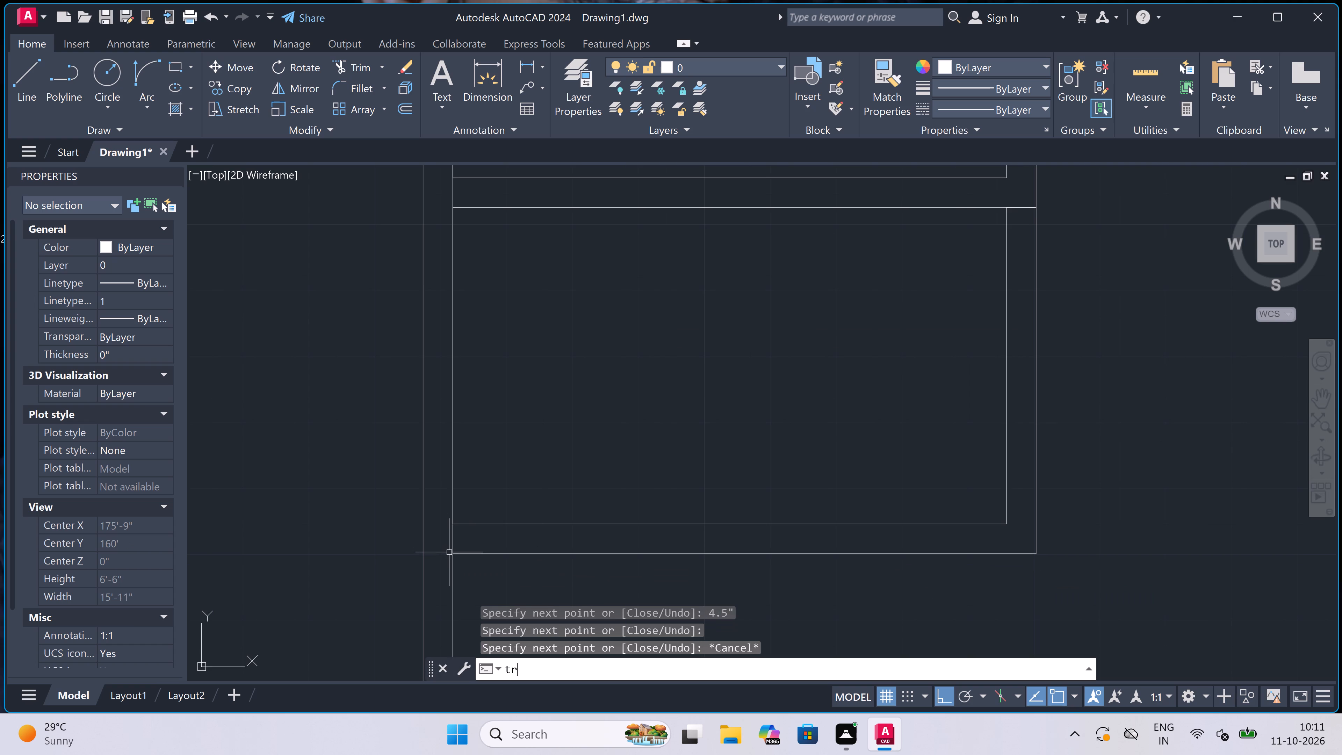
key("space")
scroll(441, 545, "up", 3)
left_click(442, 544)
left_click(683, 537)
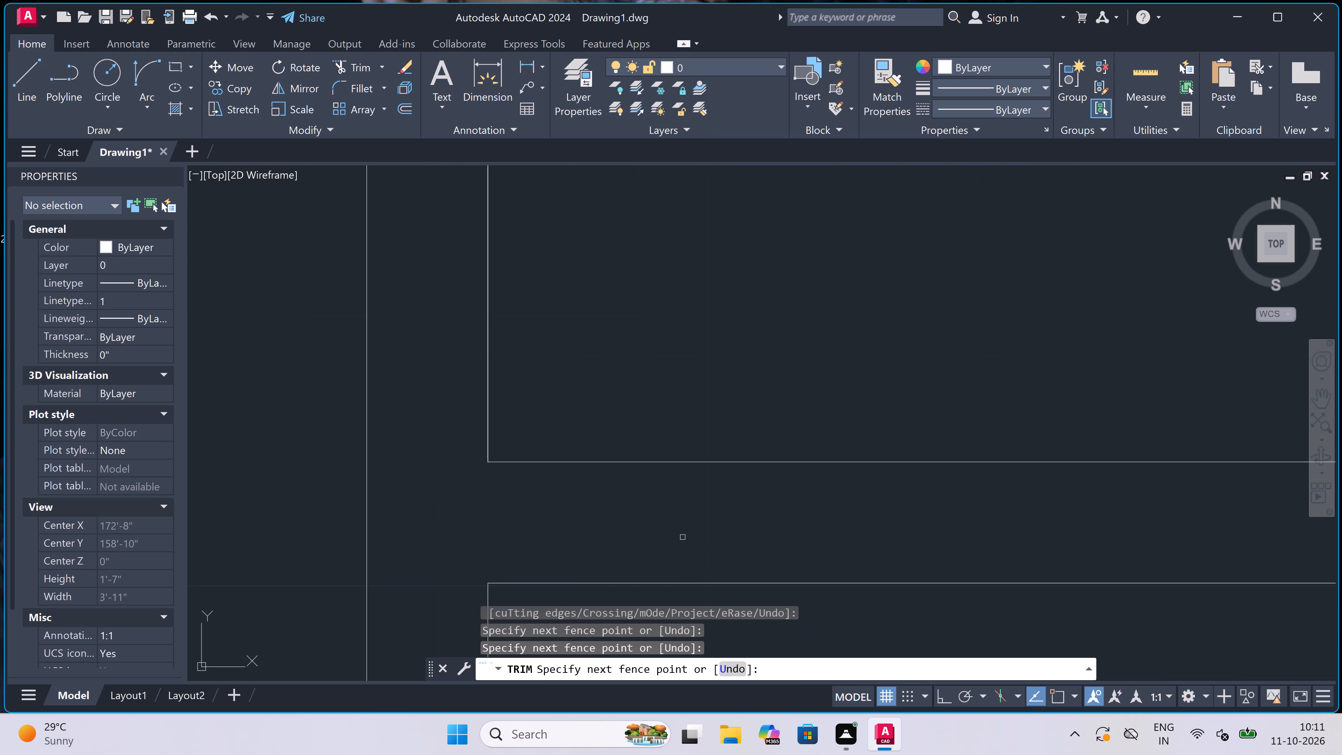
Trim the leftover lines crossing the dividing wall's junctions with the right wall and the left outer wall.
scroll(683, 538, "down", 6)
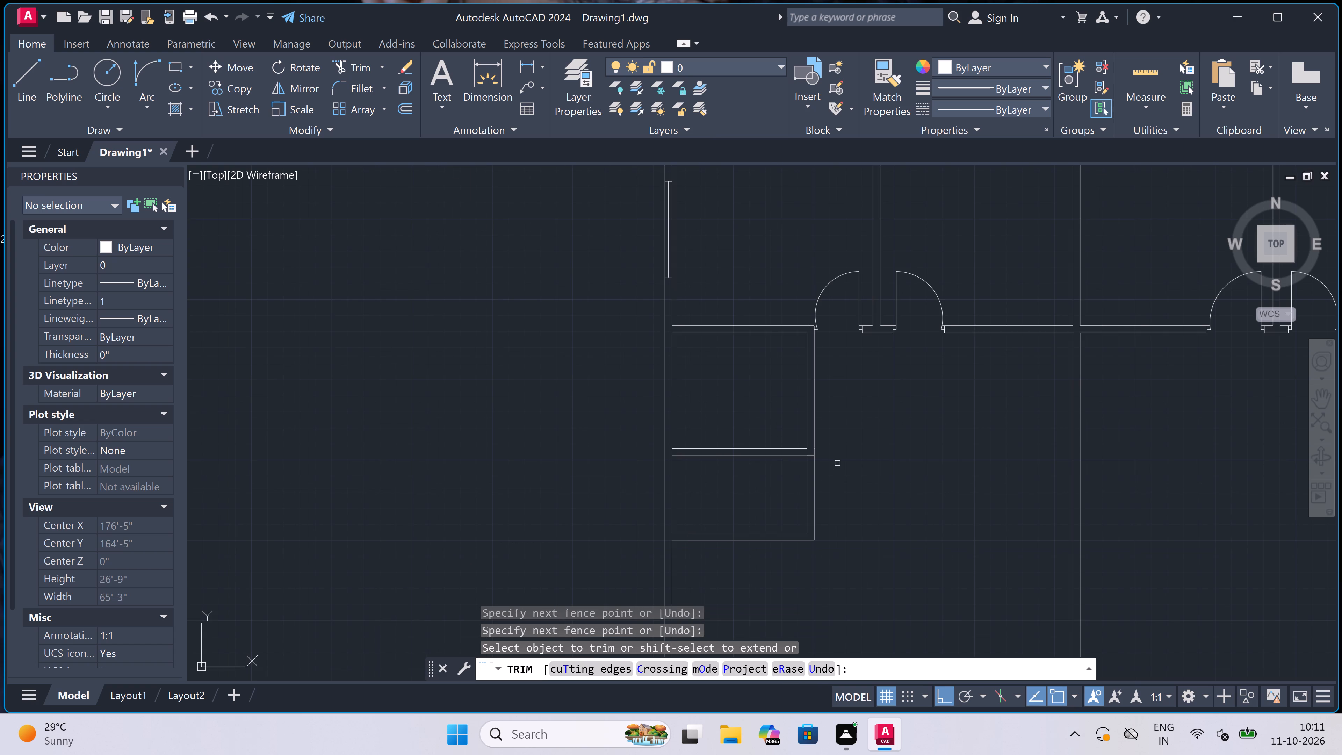
scroll(829, 455, "up", 4)
scroll(754, 476, "up", 2)
left_click(753, 477)
left_click(761, 406)
scroll(762, 408, "down", 5)
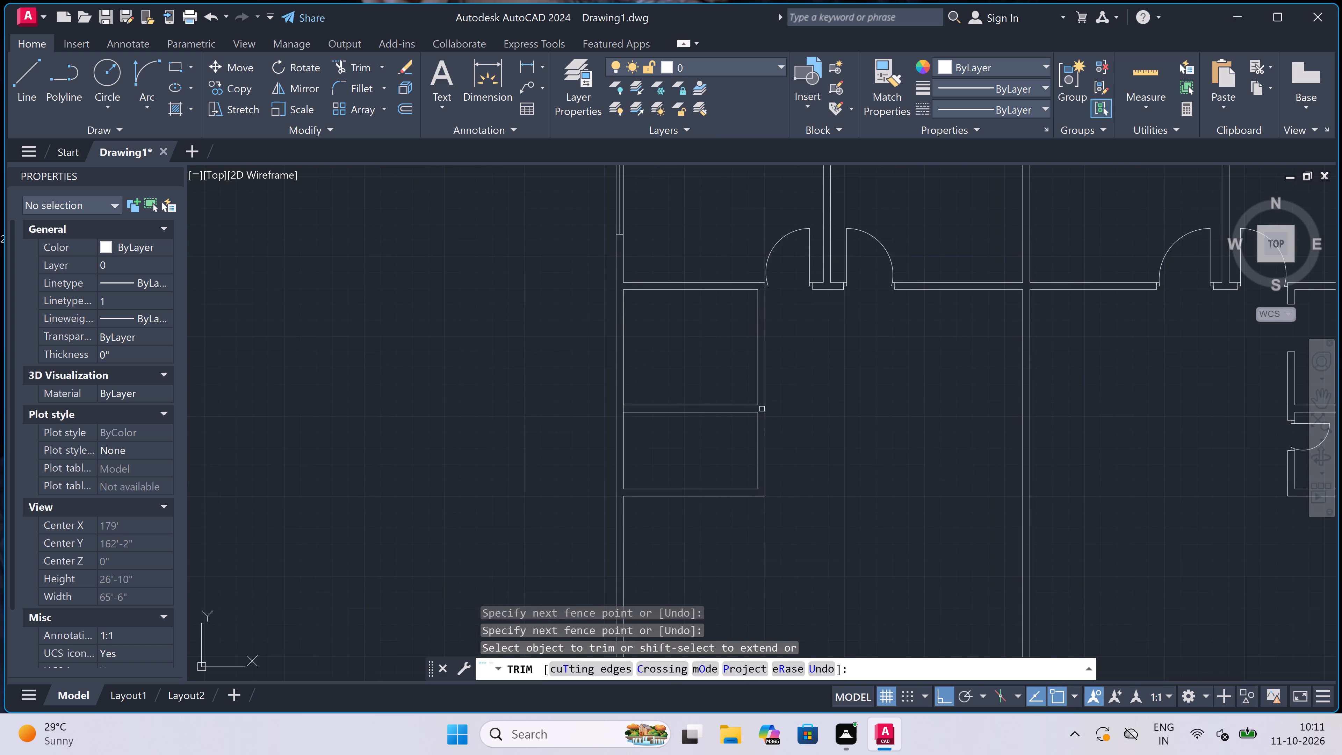
scroll(626, 415, "up", 4)
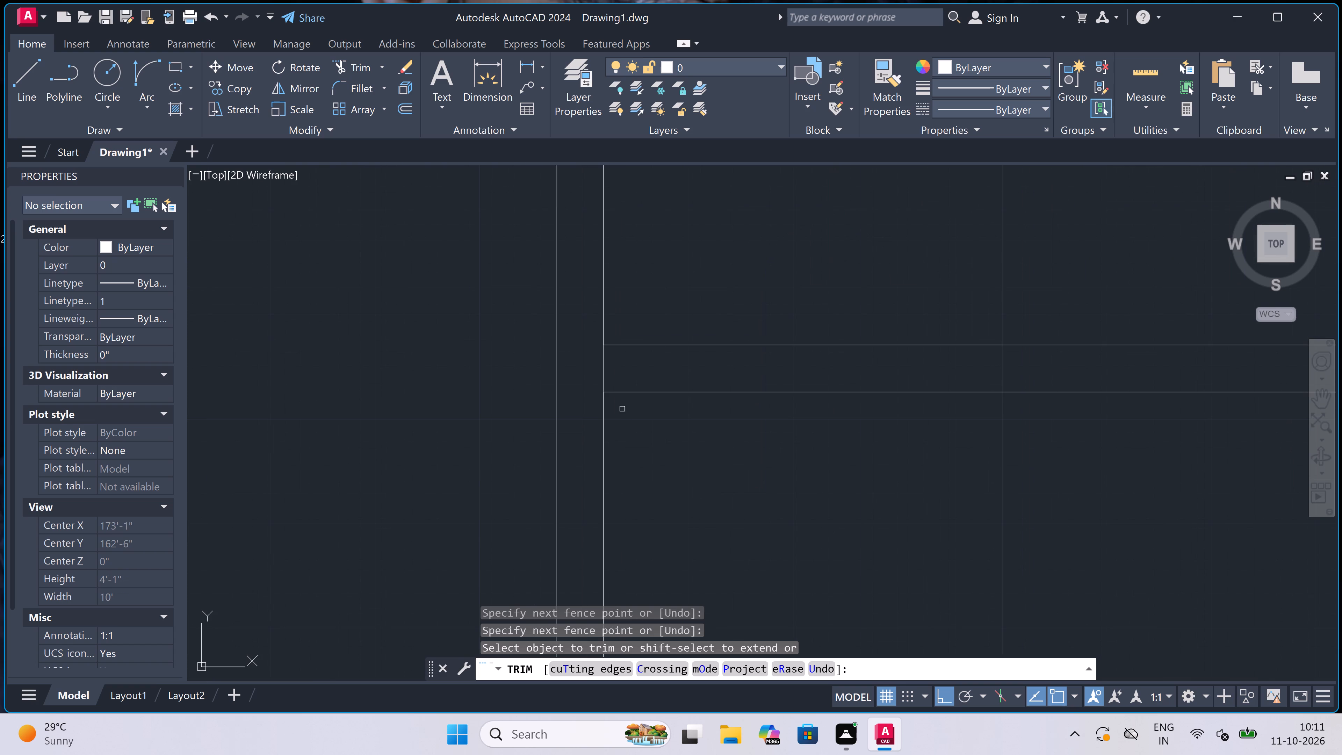
left_click(591, 378)
left_click(644, 370)
key("Escape")
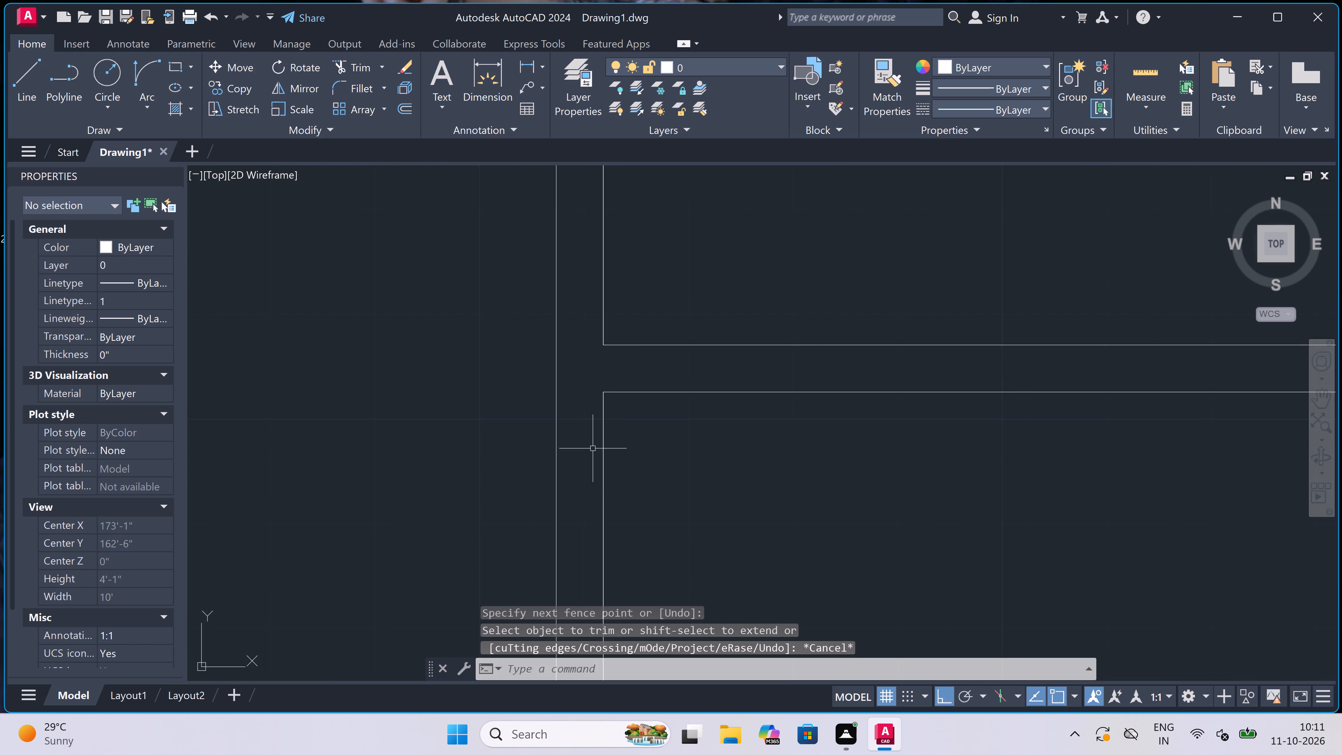
Erase the two duplicate lines on the left outer wall's inner face, above and below the dividing wall.
left_click(601, 433)
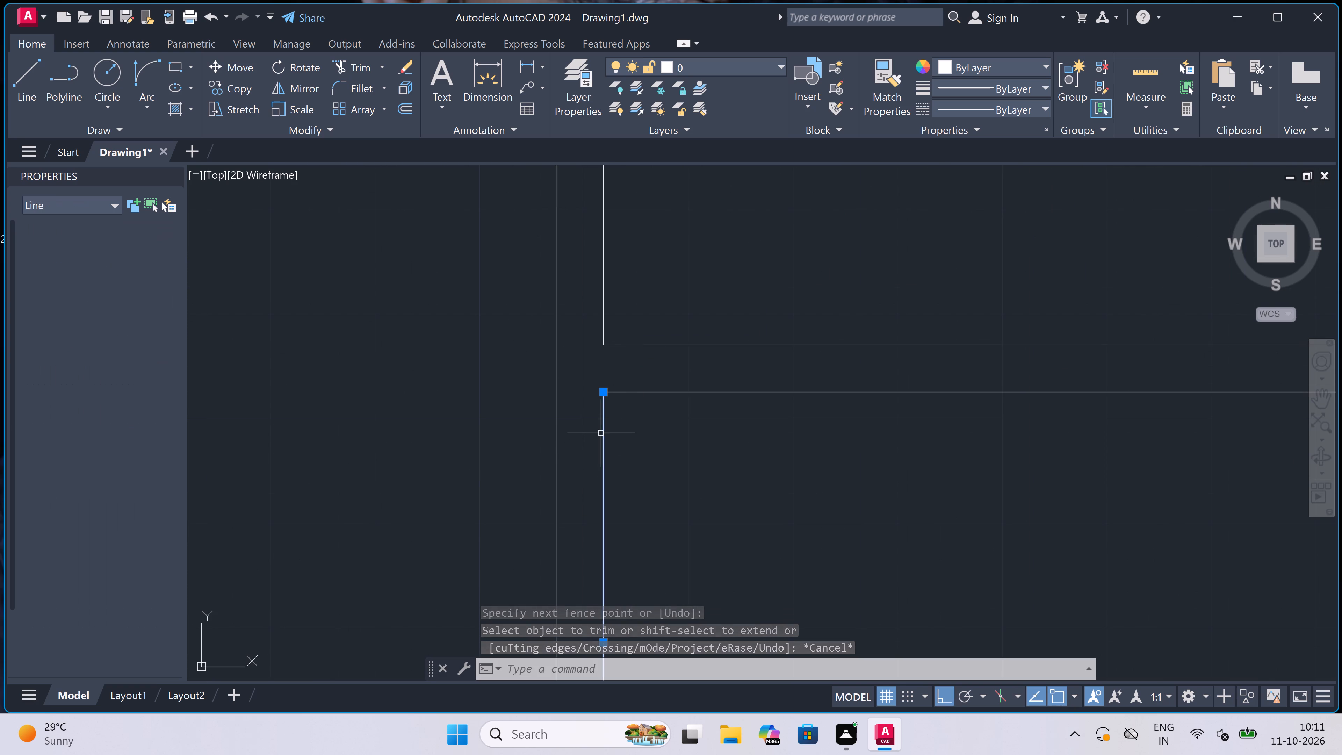
left_click(604, 271)
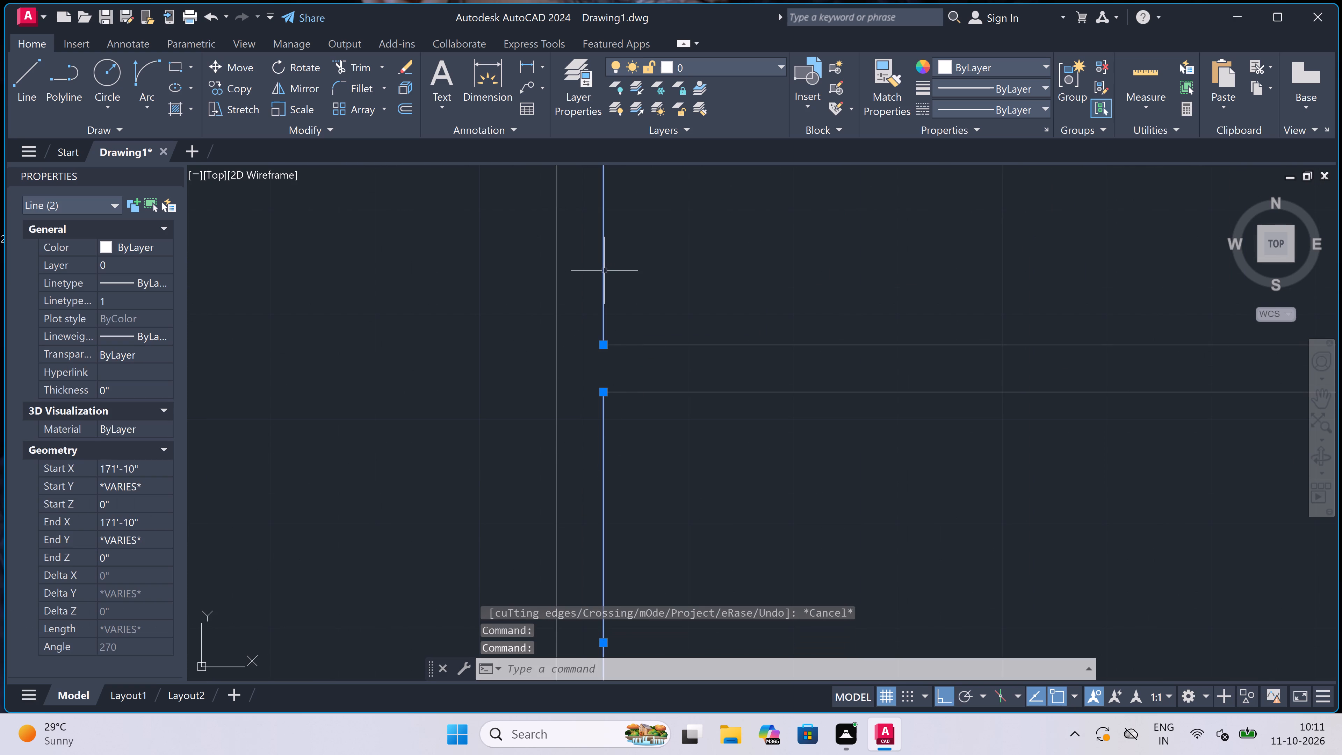
key("Delete")
Draw two jamb lines across the left-hand 7' by 6' area's right wall, one near its top corner and one further down.
scroll(601, 269, "down", 3)
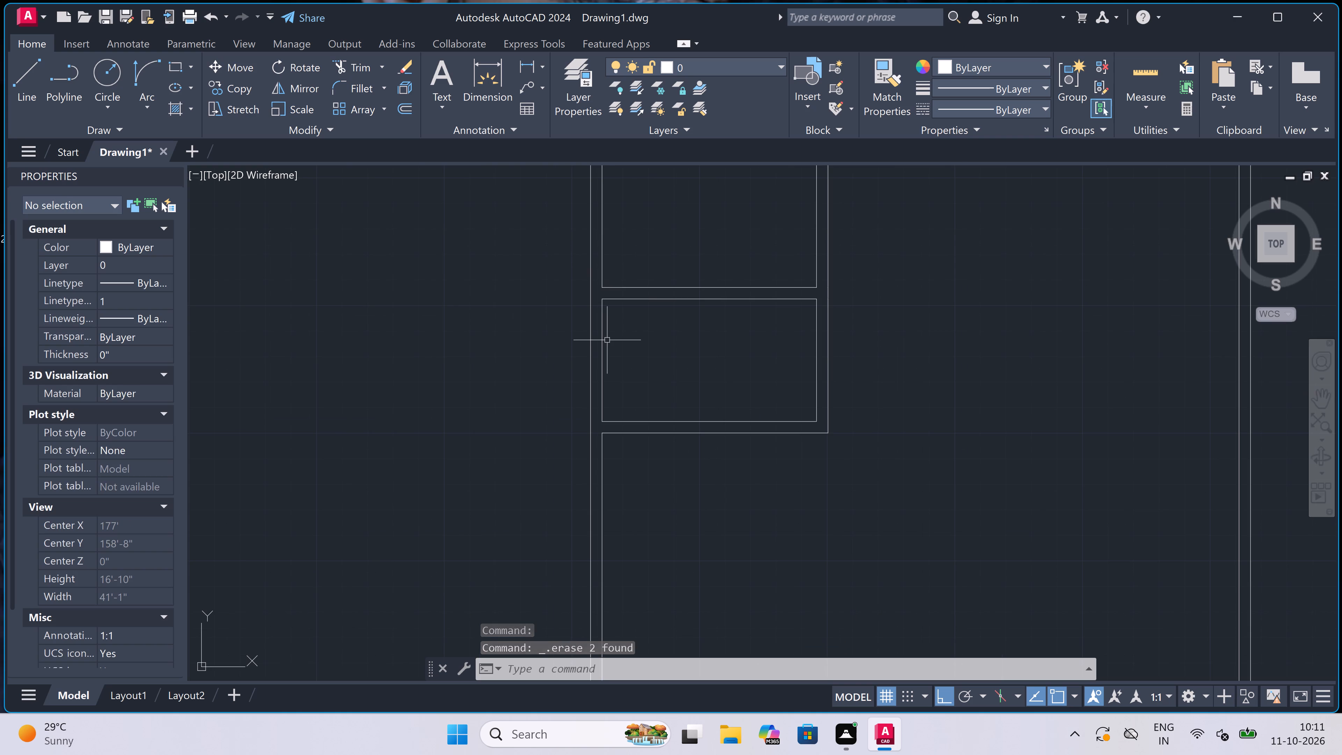
key("l")
key("space")
scroll(607, 340, "down", 4)
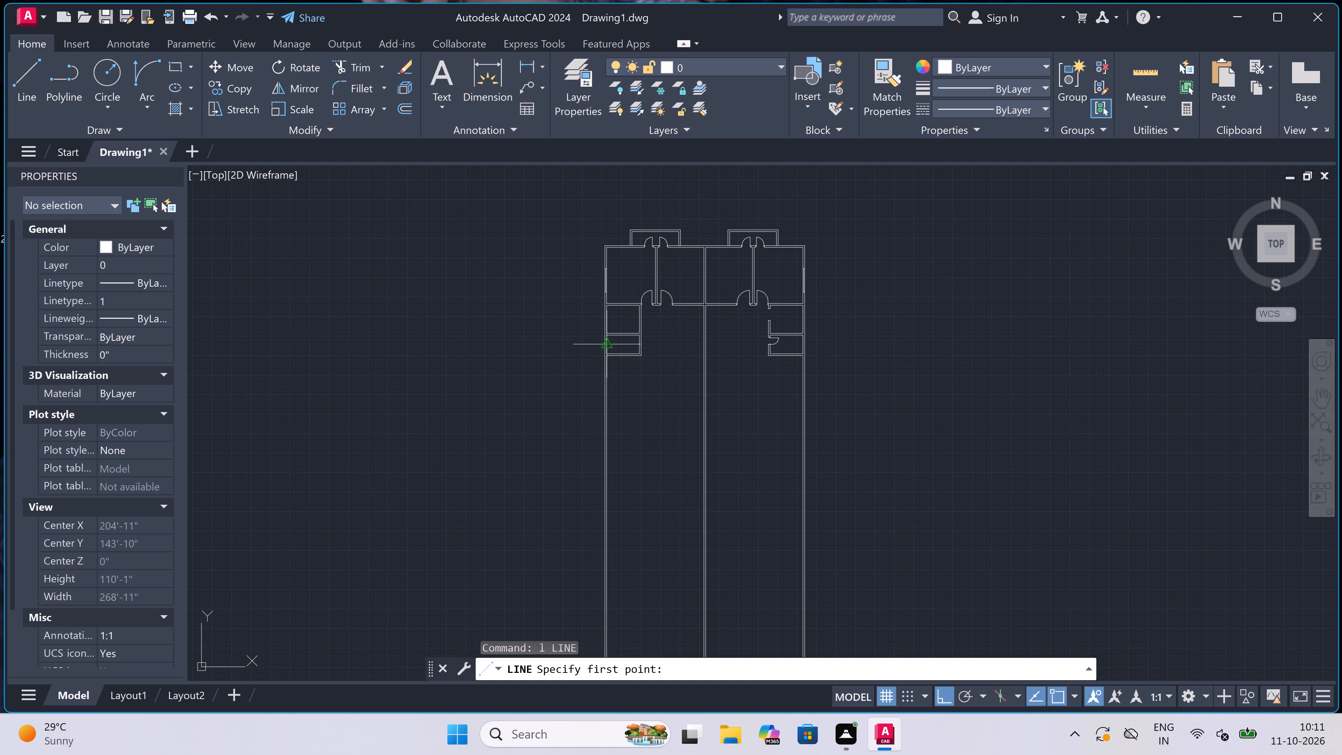
scroll(637, 354, "up", 1)
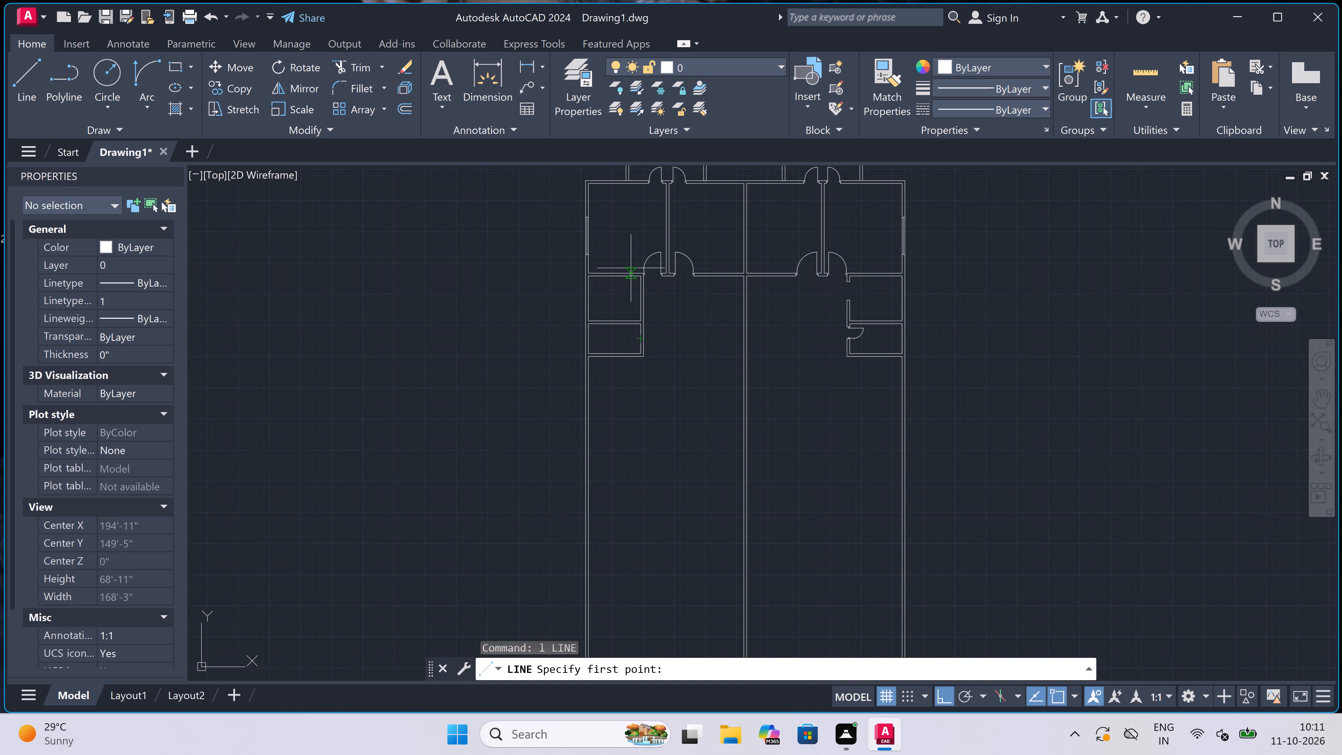
scroll(631, 268, "up", 3)
scroll(683, 339, "down", 1)
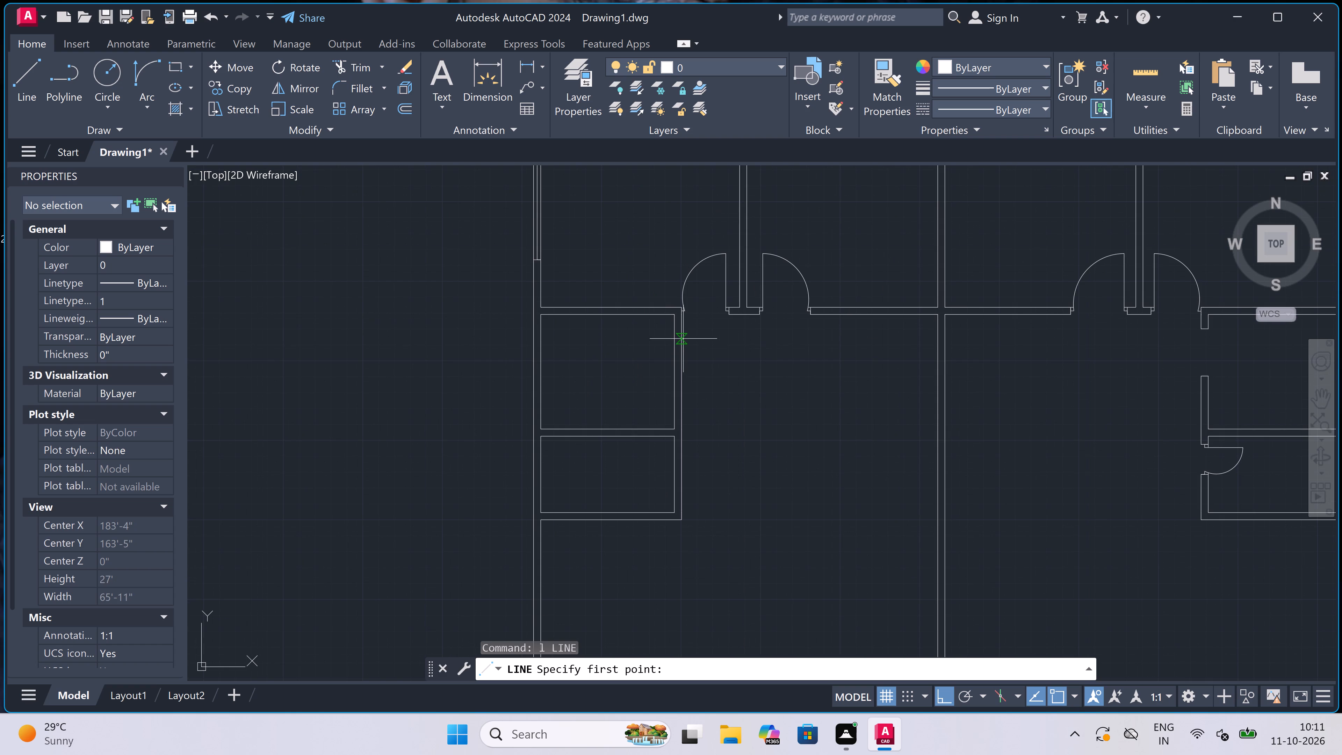
scroll(664, 323, "up", 2)
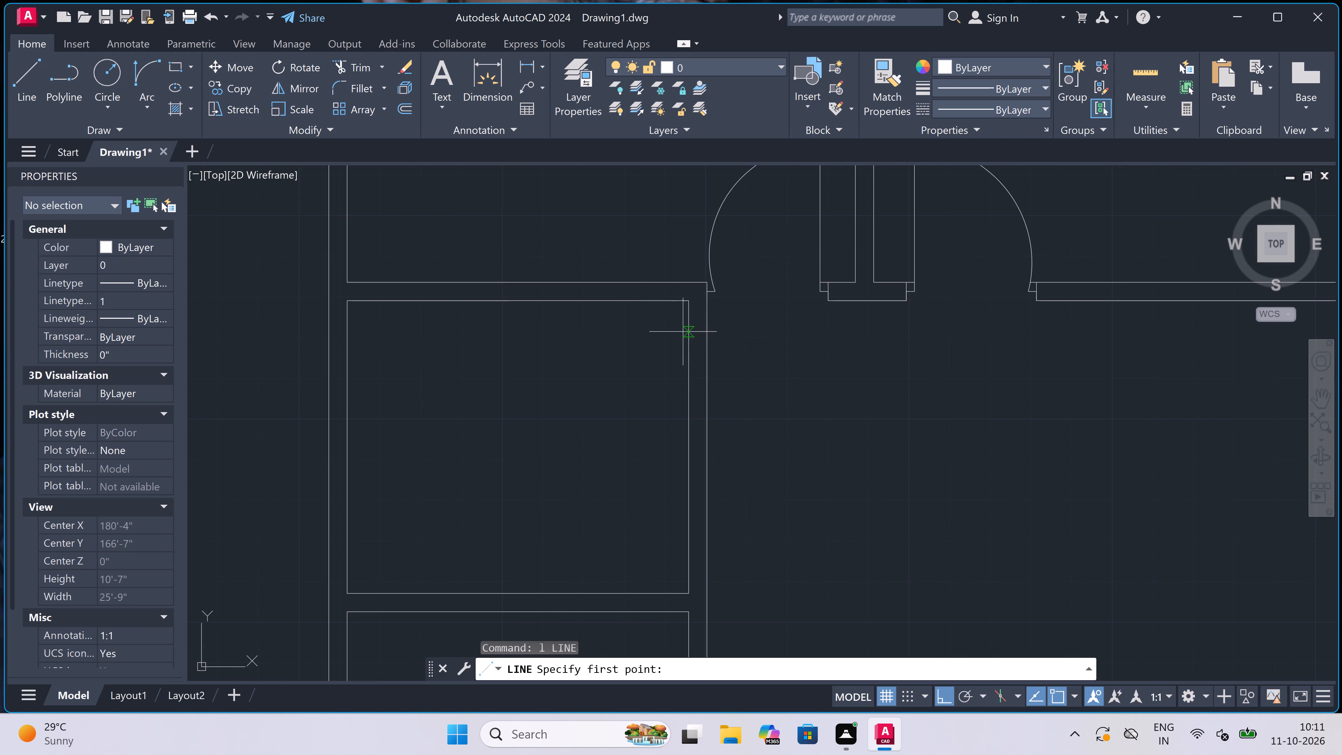
left_click(691, 341)
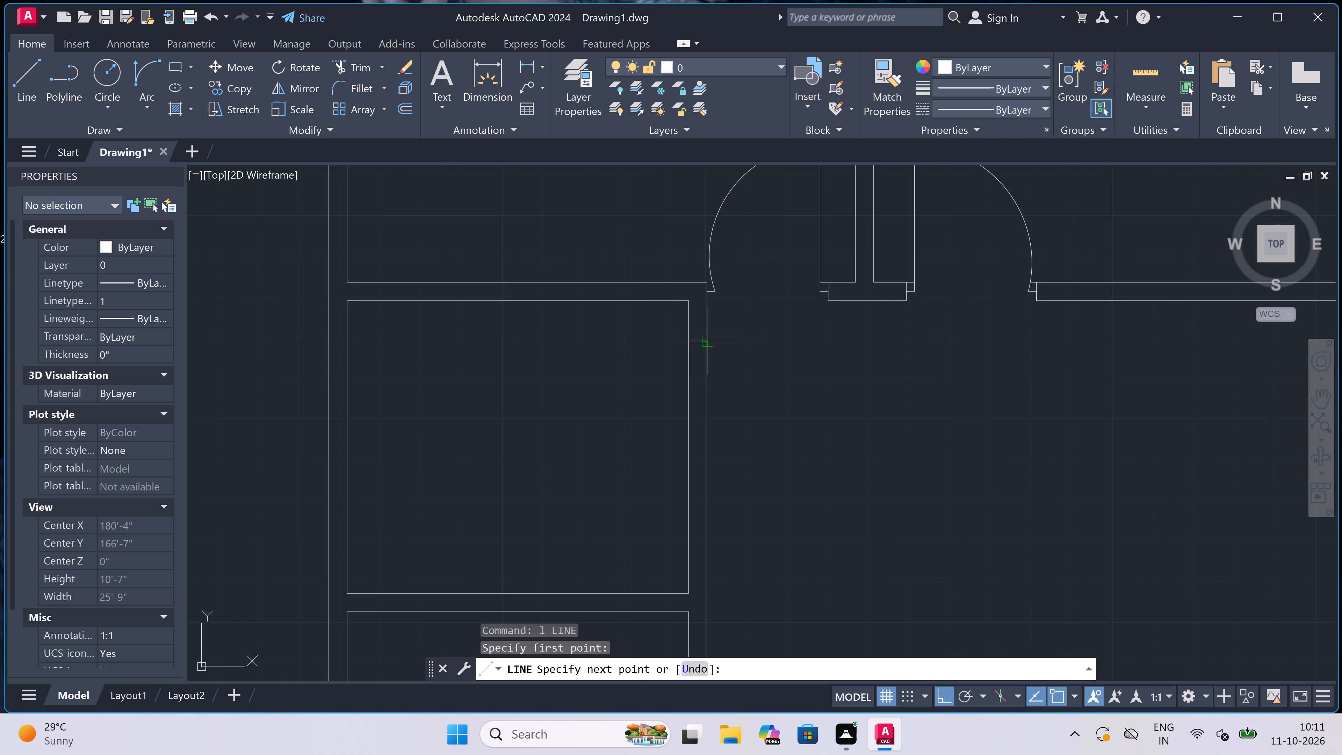
left_click(702, 337)
key("Escape")
key("space")
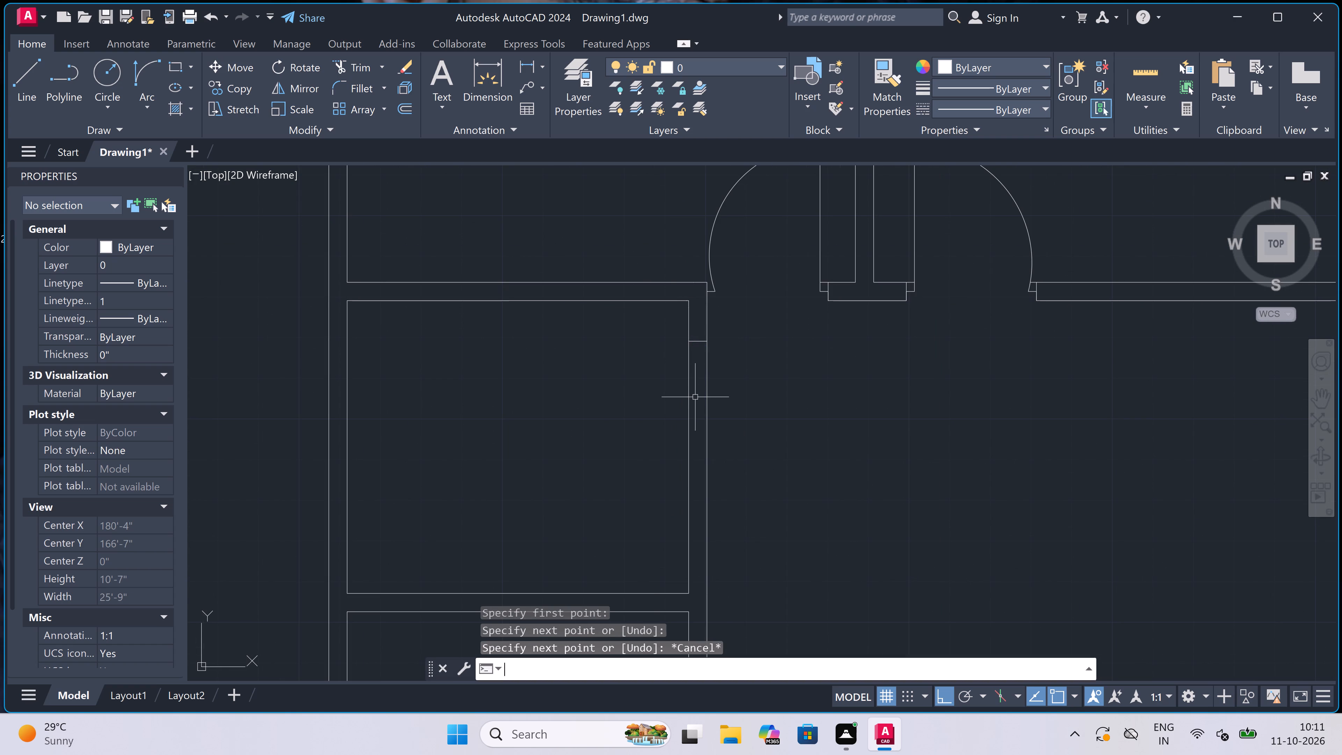
left_click(685, 475)
left_click(702, 470)
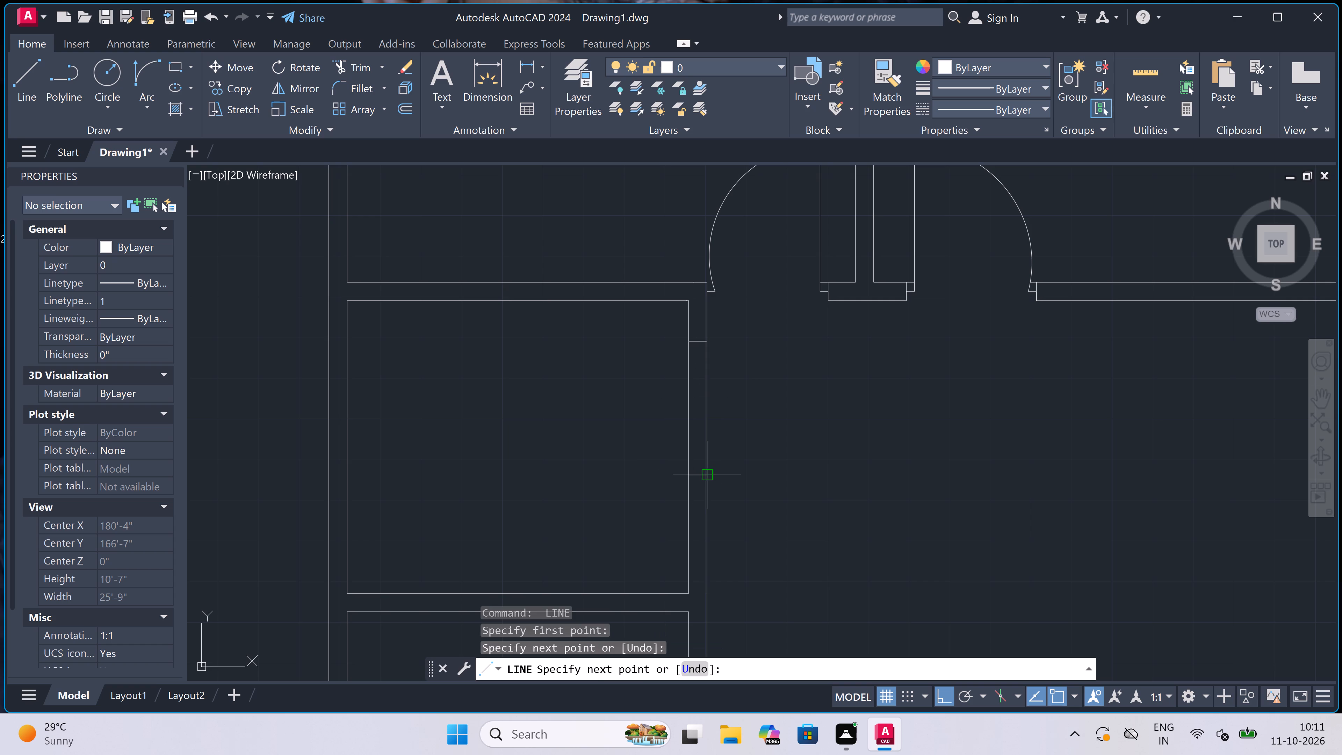
key("Escape")
Trim away both wall faces between the jamb lines to open the doorway in the 7' by 6' area's right wall.
key("t")
key("r")
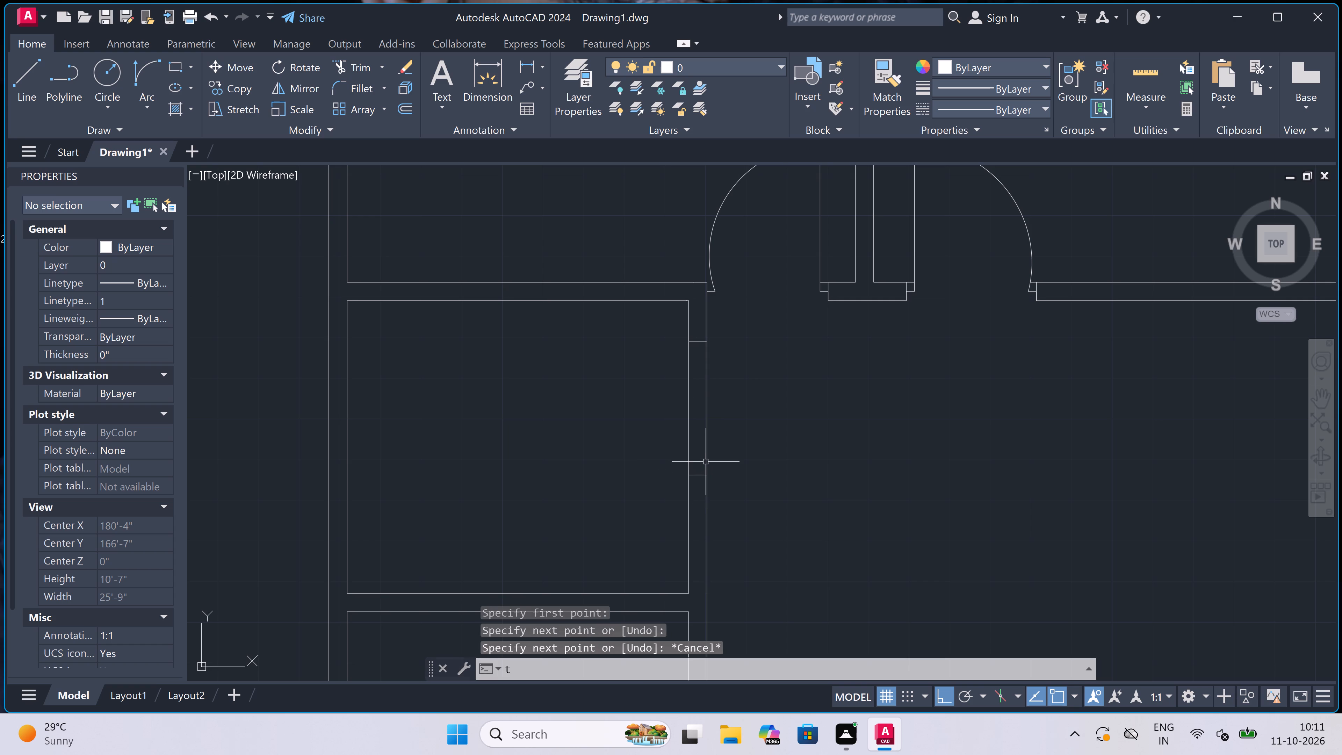
key("space")
left_click_drag(762, 417, 755, 417)
left_click(627, 420)
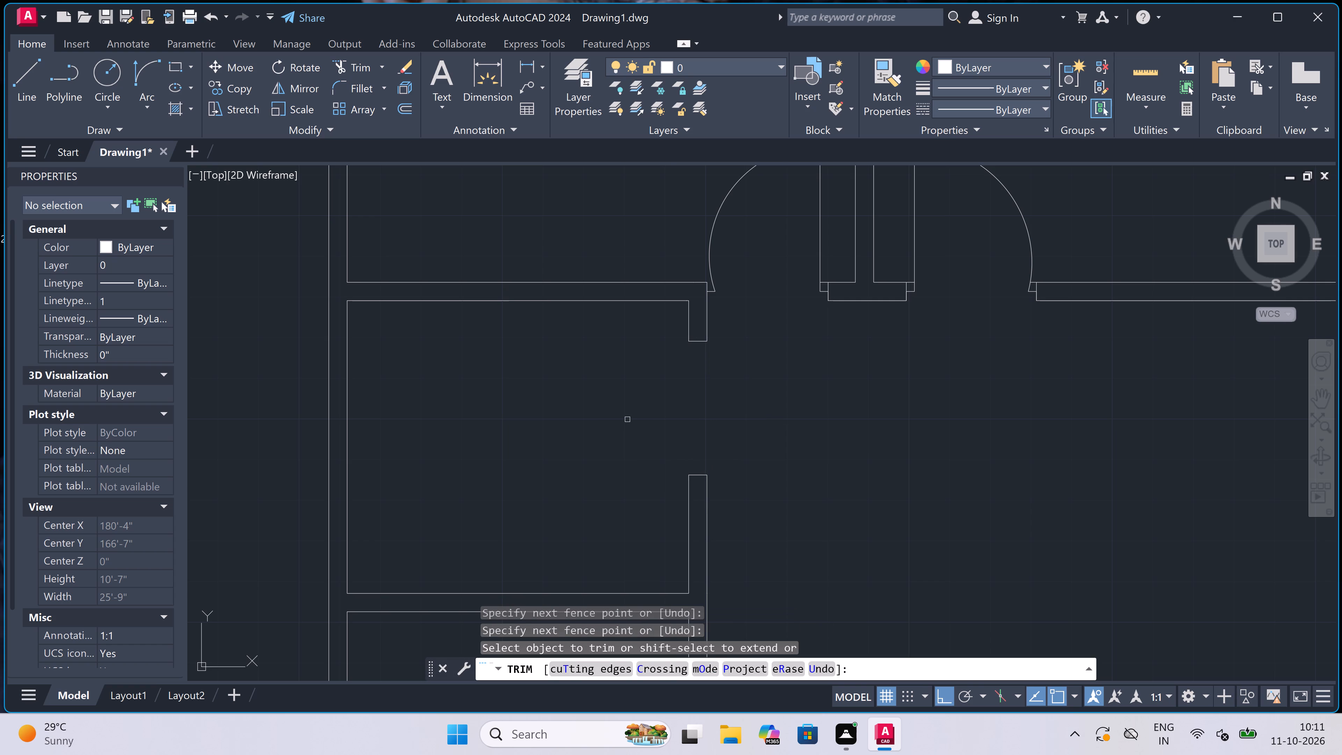
key("Escape")
Near the top of the 7' by 4' area's right wall, draw a jamb line across, return to its midpoint, and continue 2" down and 2' left.
scroll(627, 419, "down", 3)
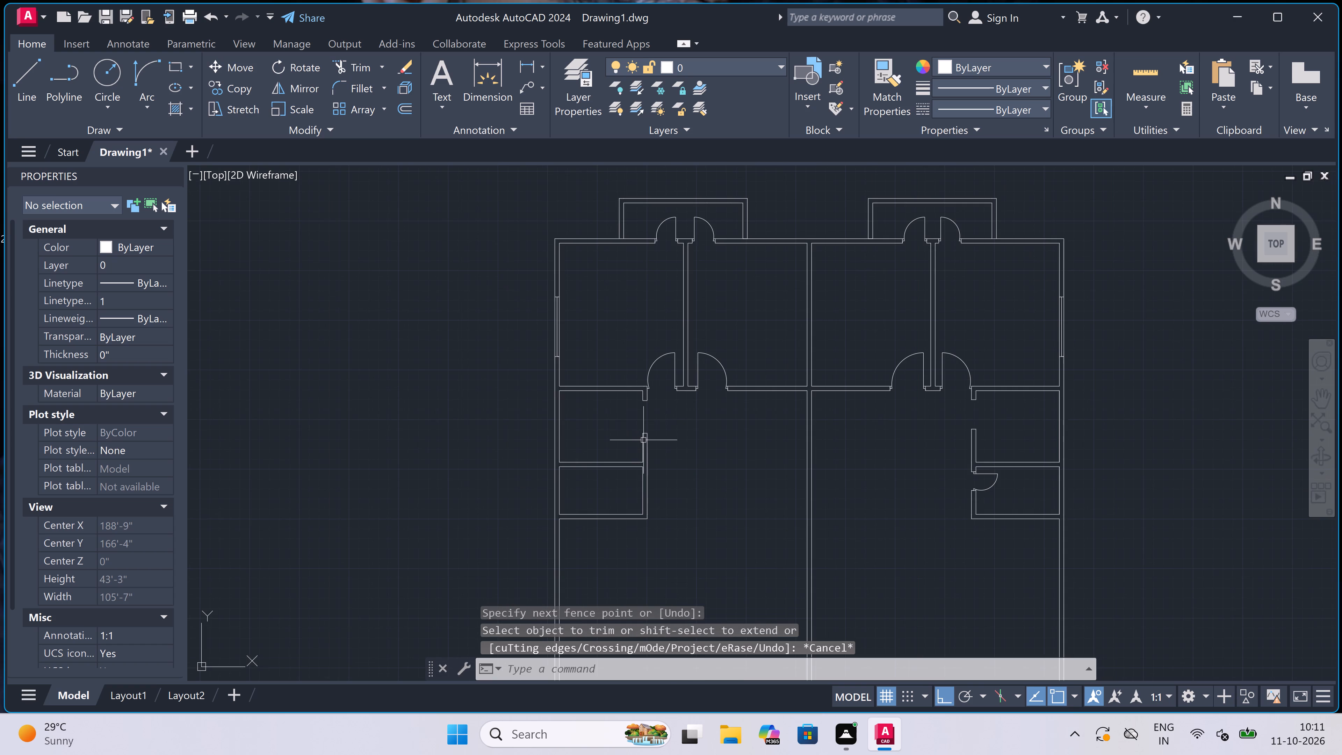
key("l")
key("space")
scroll(638, 477, "up", 2)
scroll(656, 458, "down", 1)
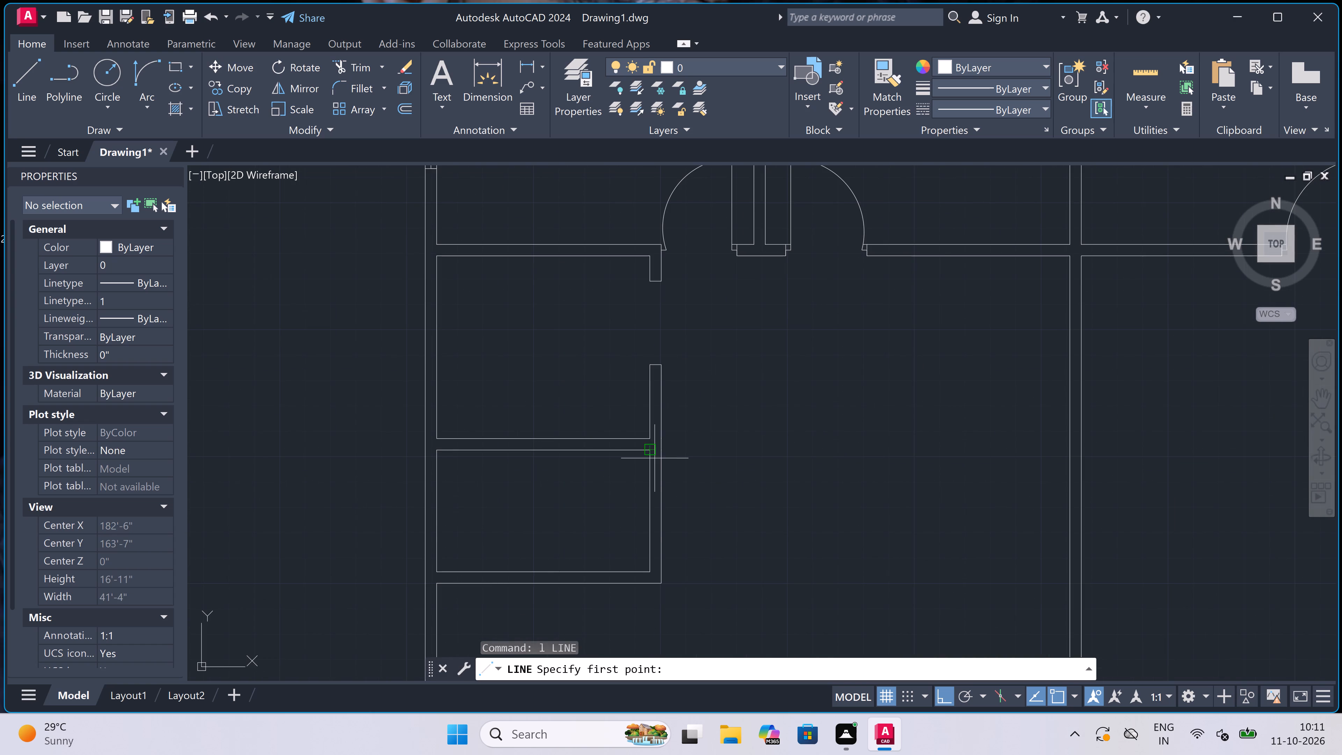
scroll(656, 458, "up", 2)
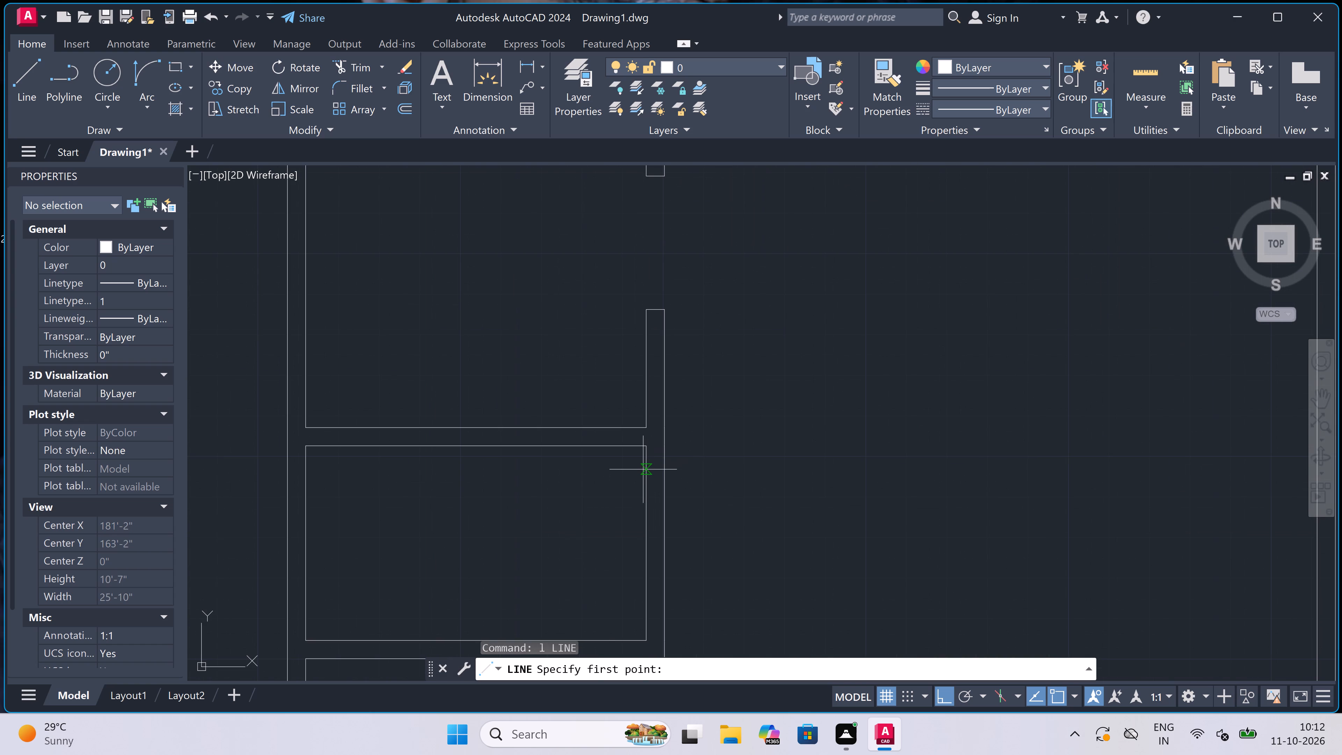
left_click(644, 465)
scroll(644, 465, "up", 2)
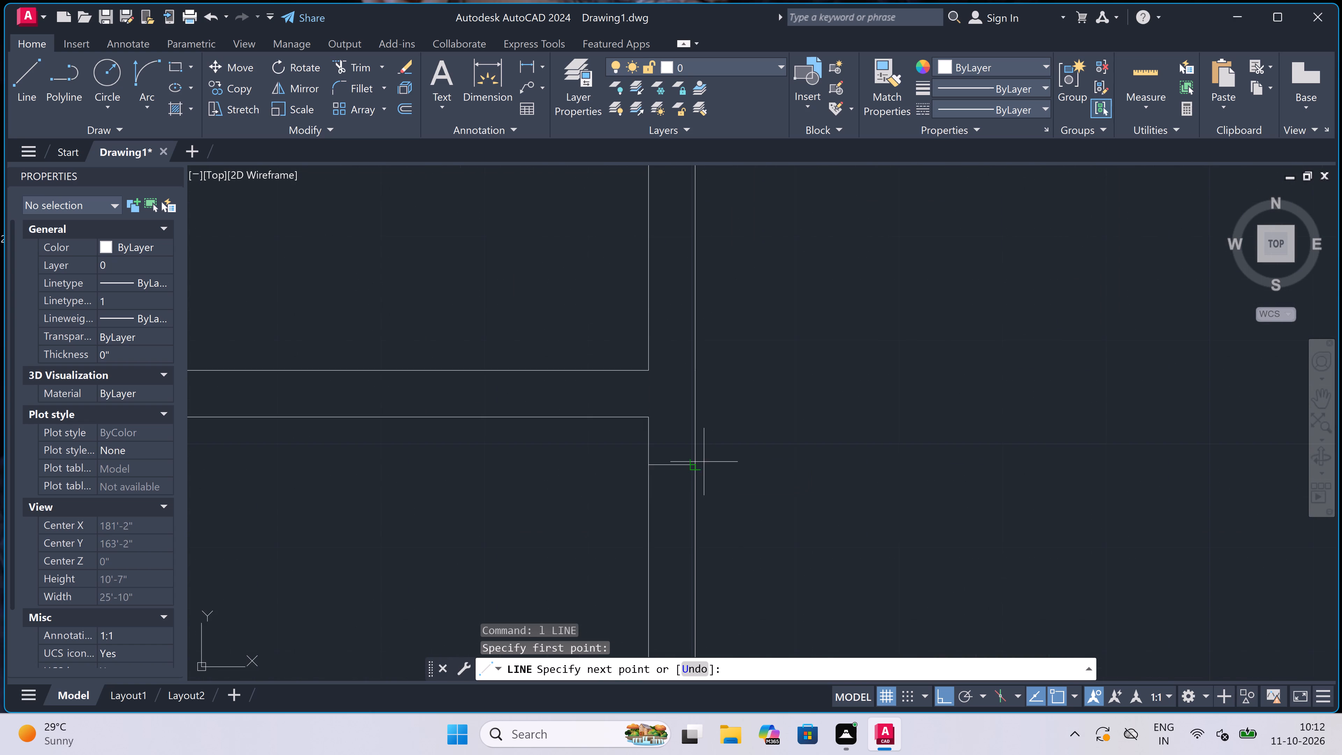
left_click(696, 461)
left_click(667, 464)
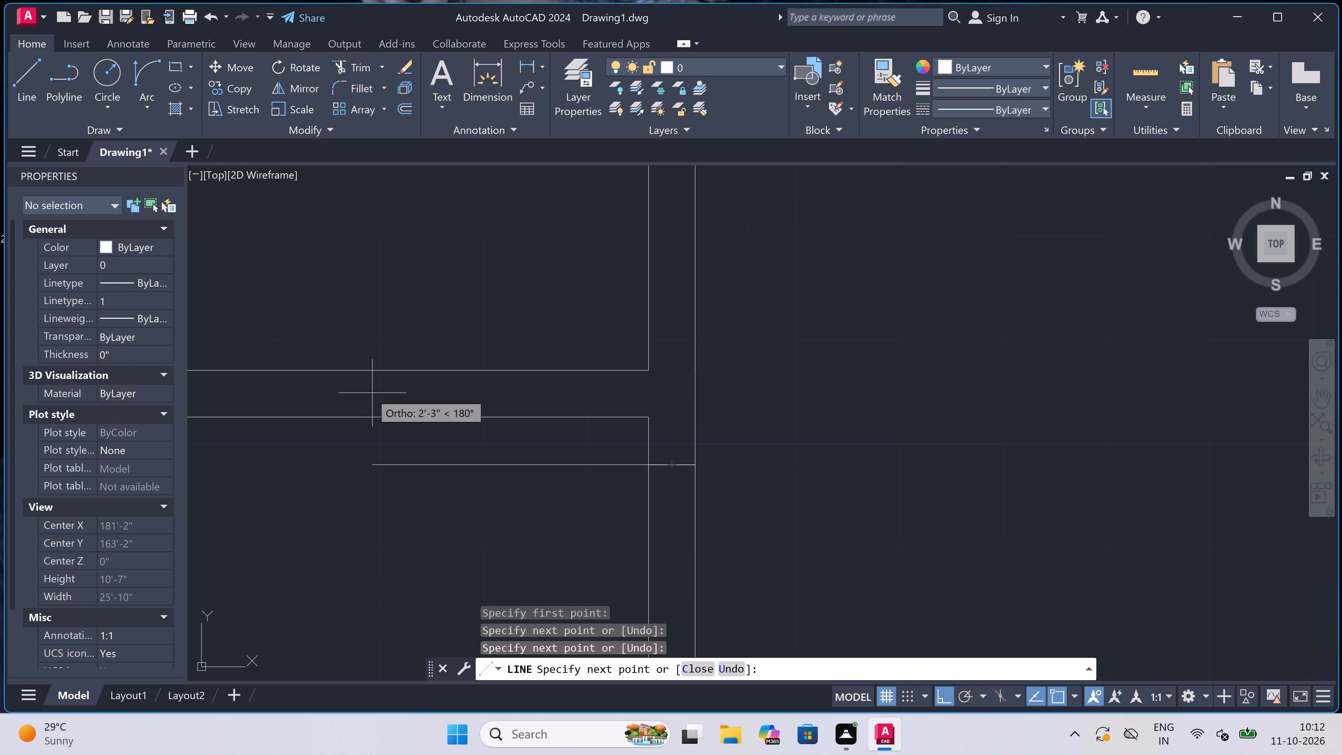
scroll(377, 396, "down", 3)
scroll(492, 446, "up", 2)
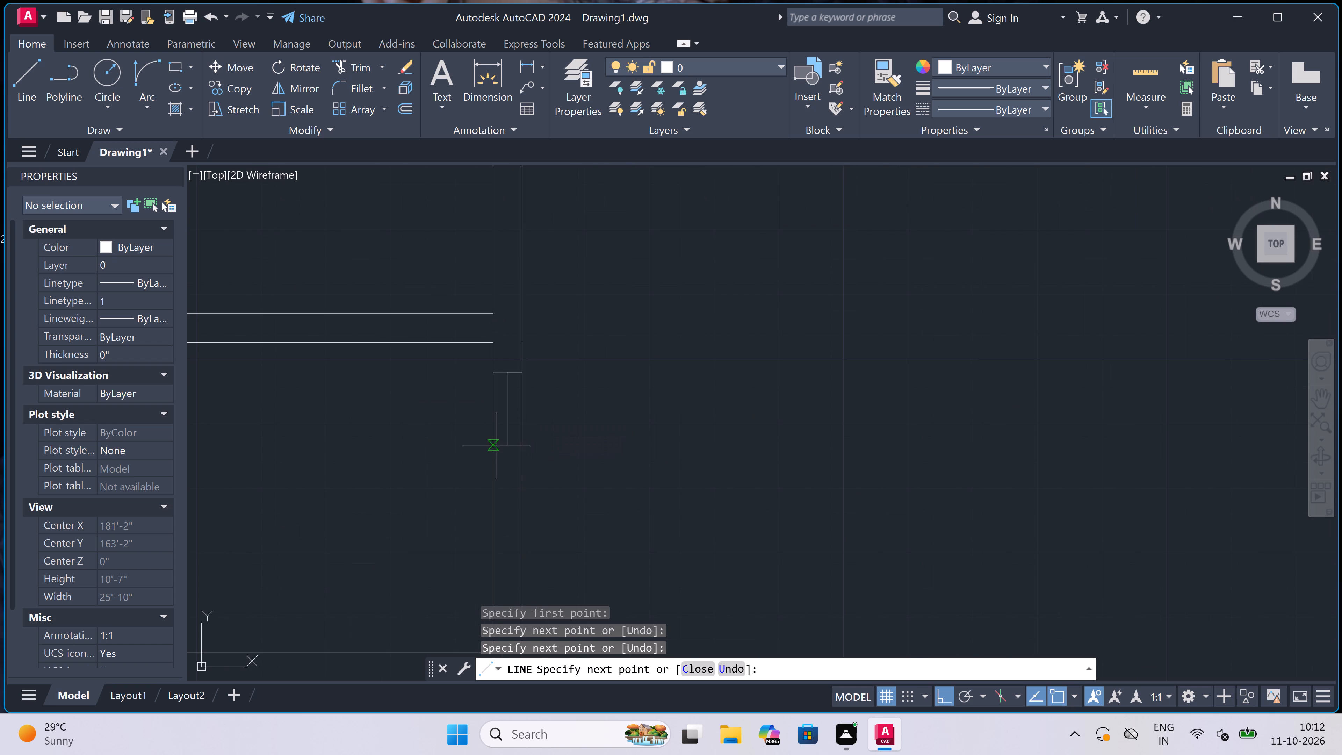
type("2\"")
key("space")
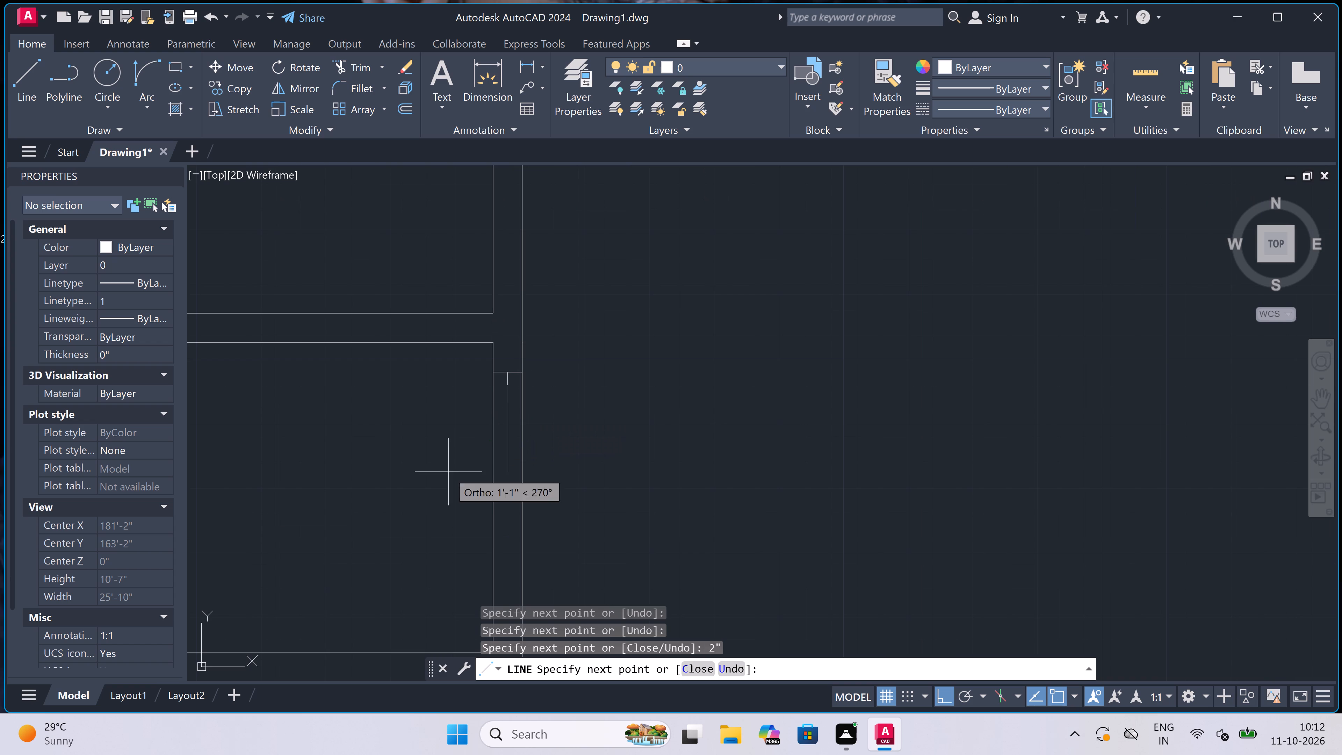
type("2'")
key("space")
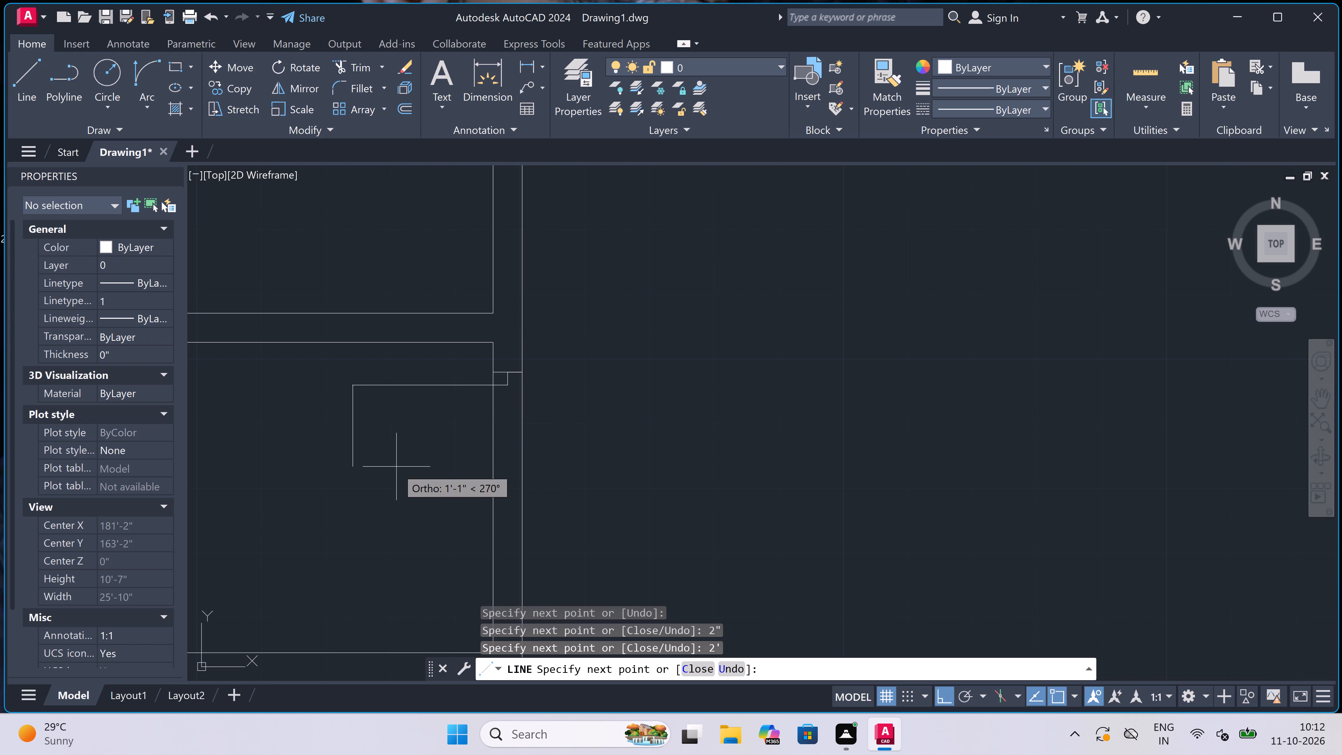
key("Escape")
Draw a second jamb line further down the 7' by 4' area's right wall, with a 2" upward stub from its midpoint.
key("space")
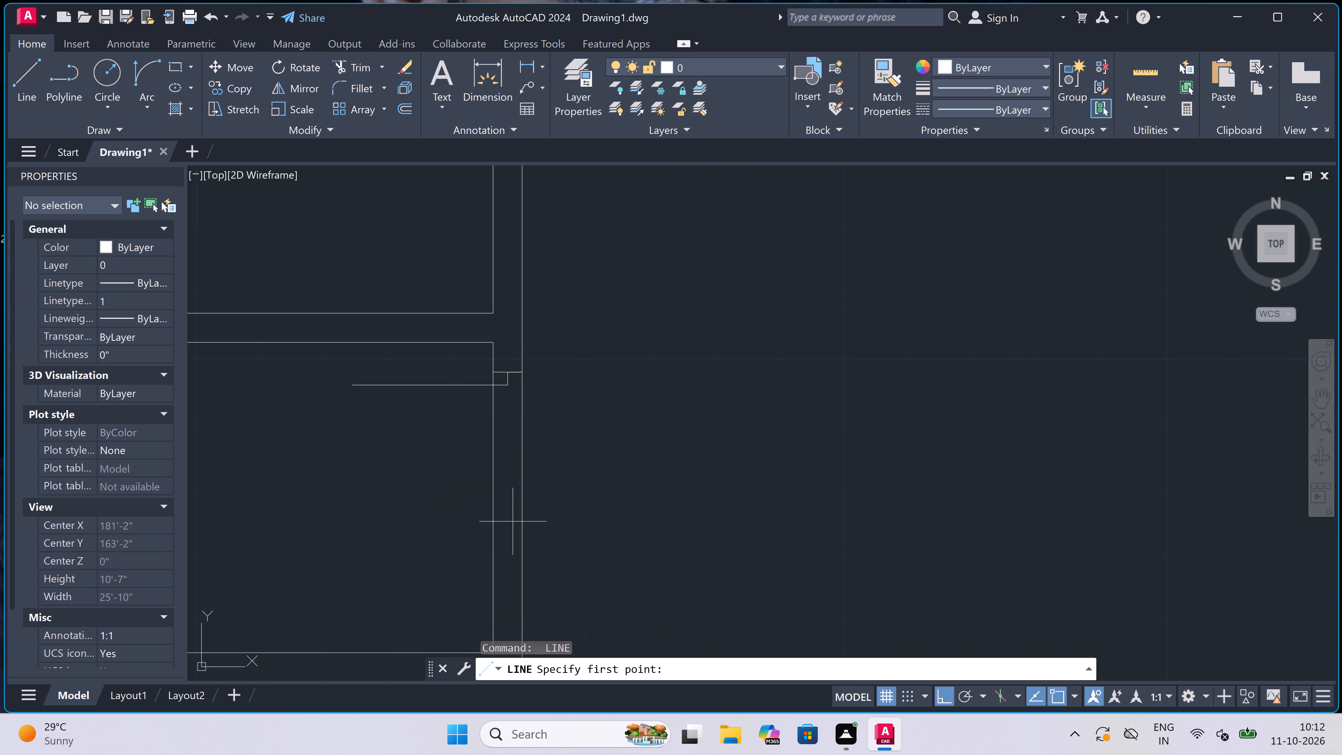
left_click(498, 510)
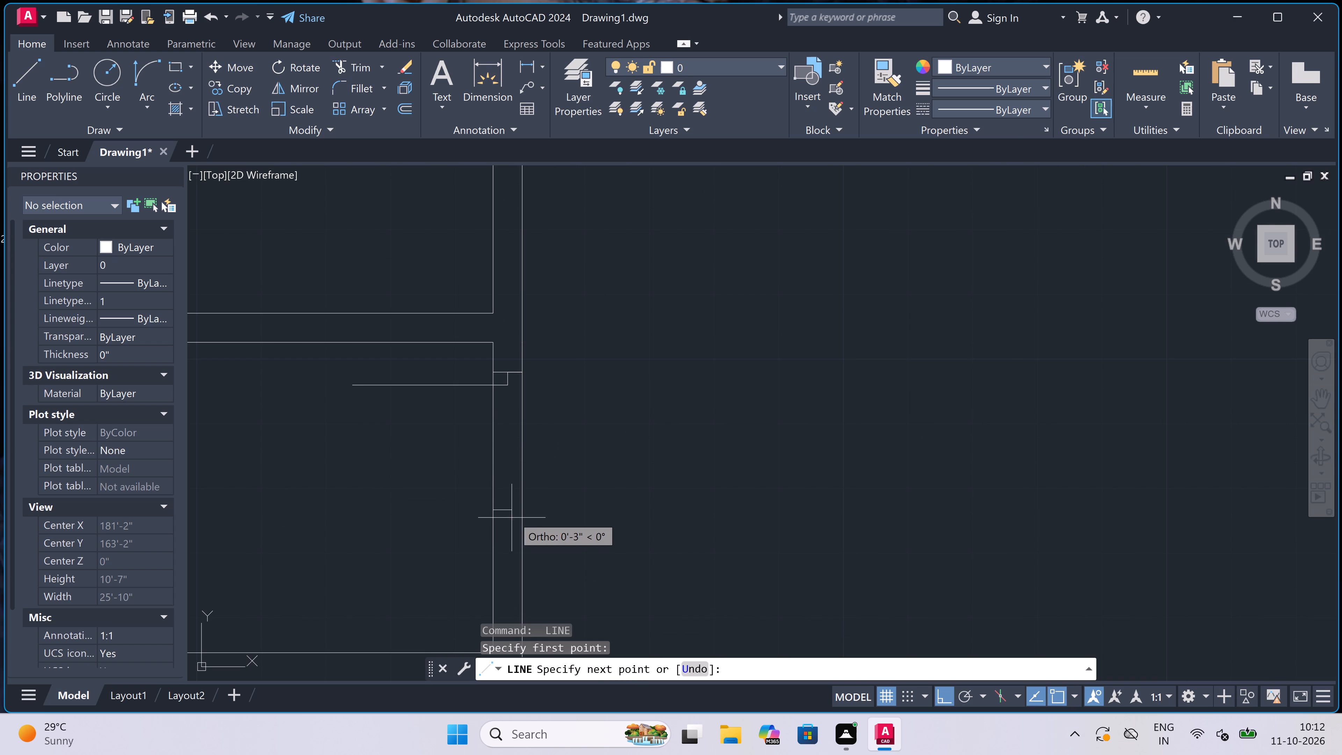
left_click(519, 505)
left_click(507, 510)
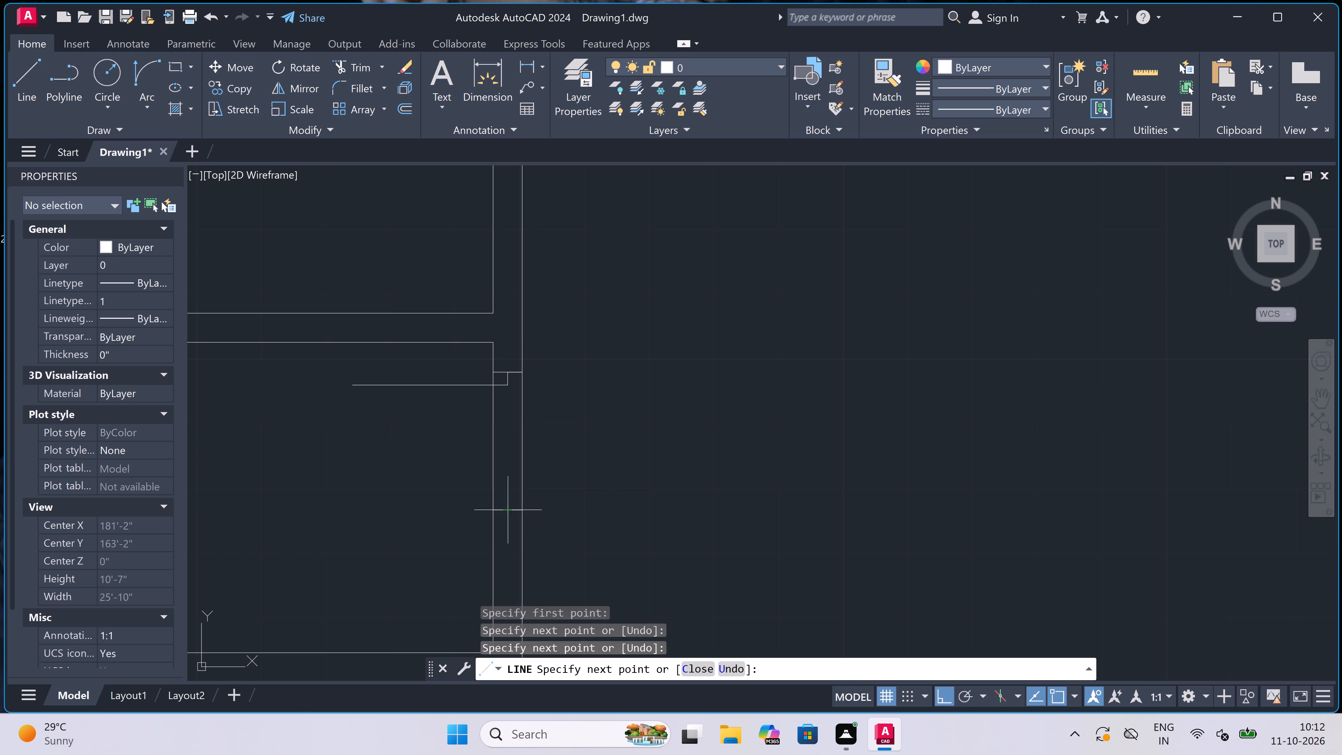
type("2\"")
key("space")
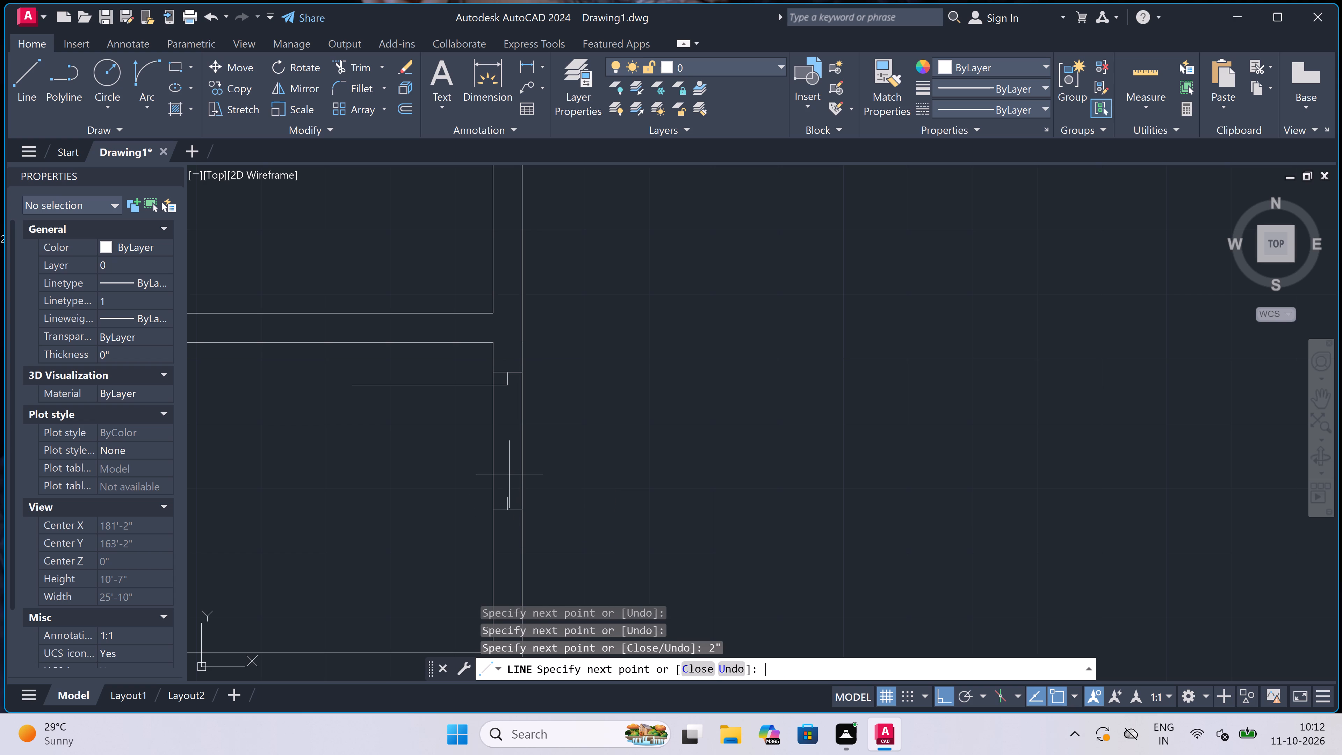
key("Escape")
Draw the door swing arc from the free end of the 2' door leaf line to the tip of the lower jamb's stub.
left_click(151, 65)
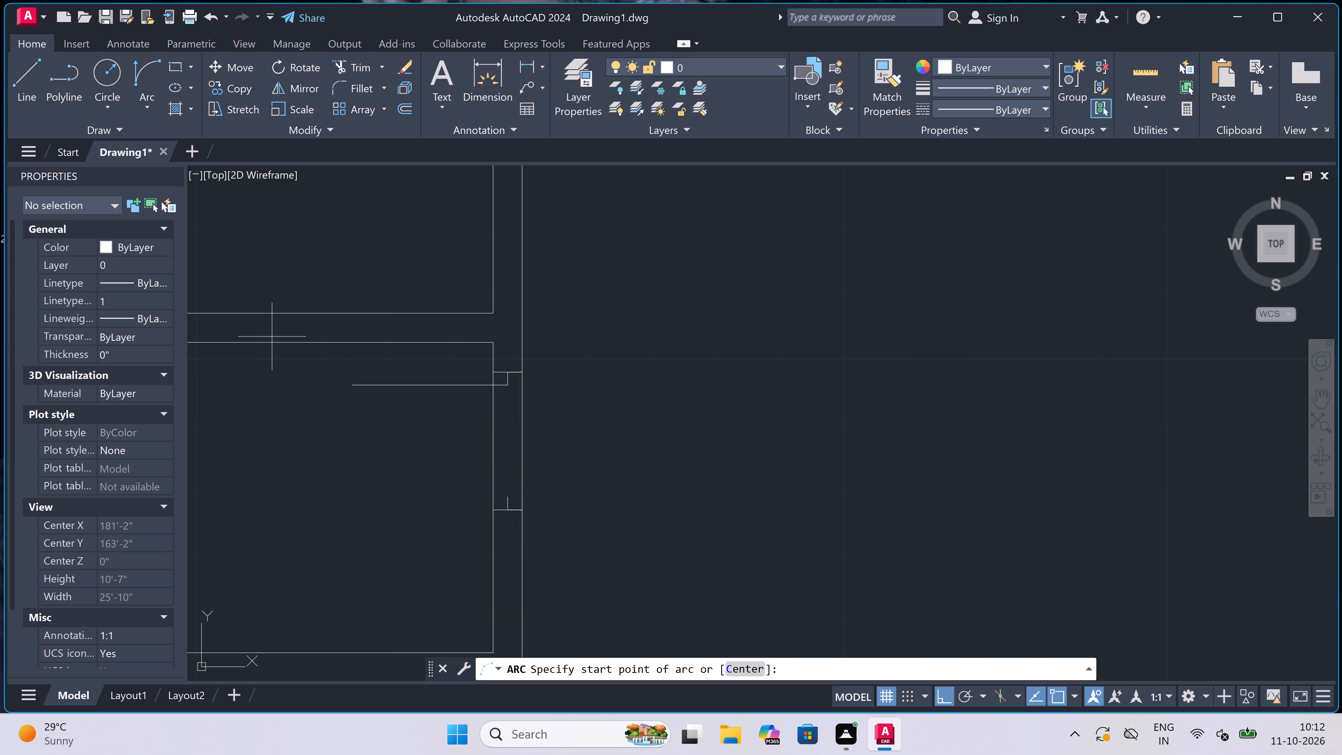
left_click(356, 382)
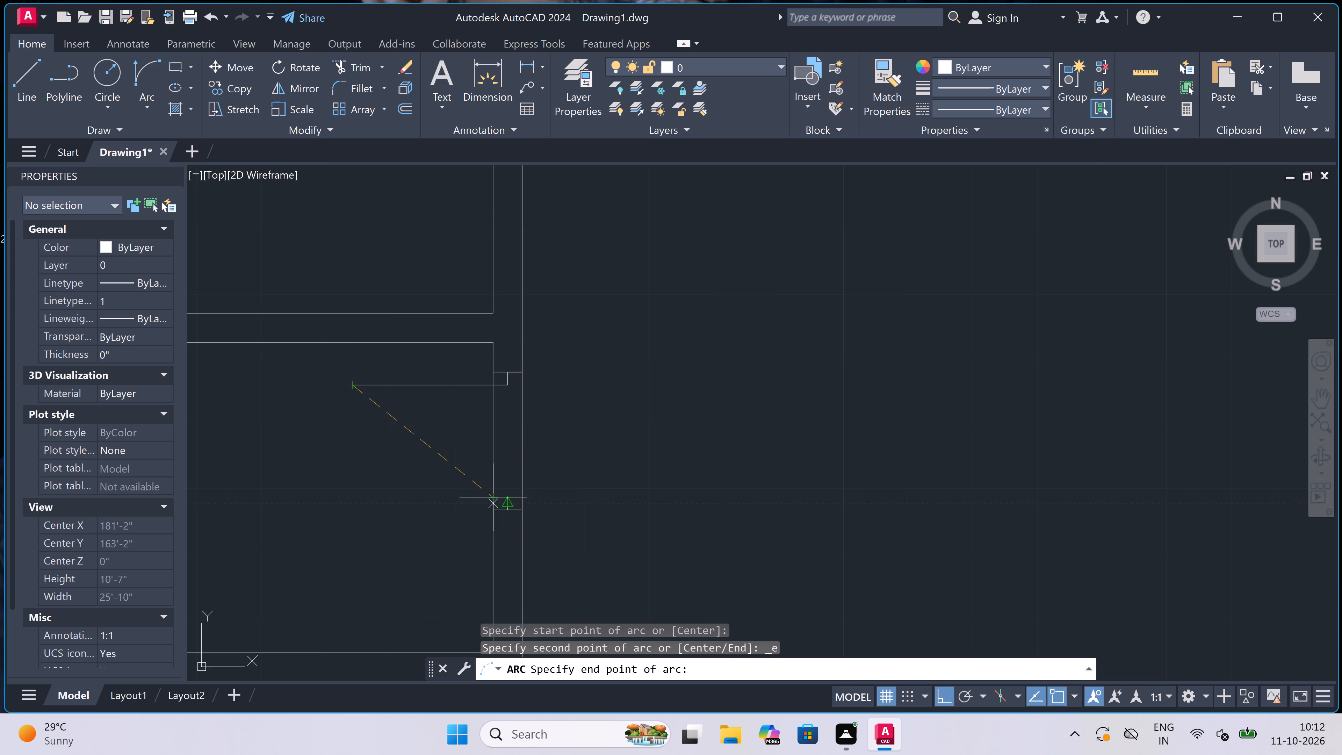
left_click(511, 494)
left_click(467, 527)
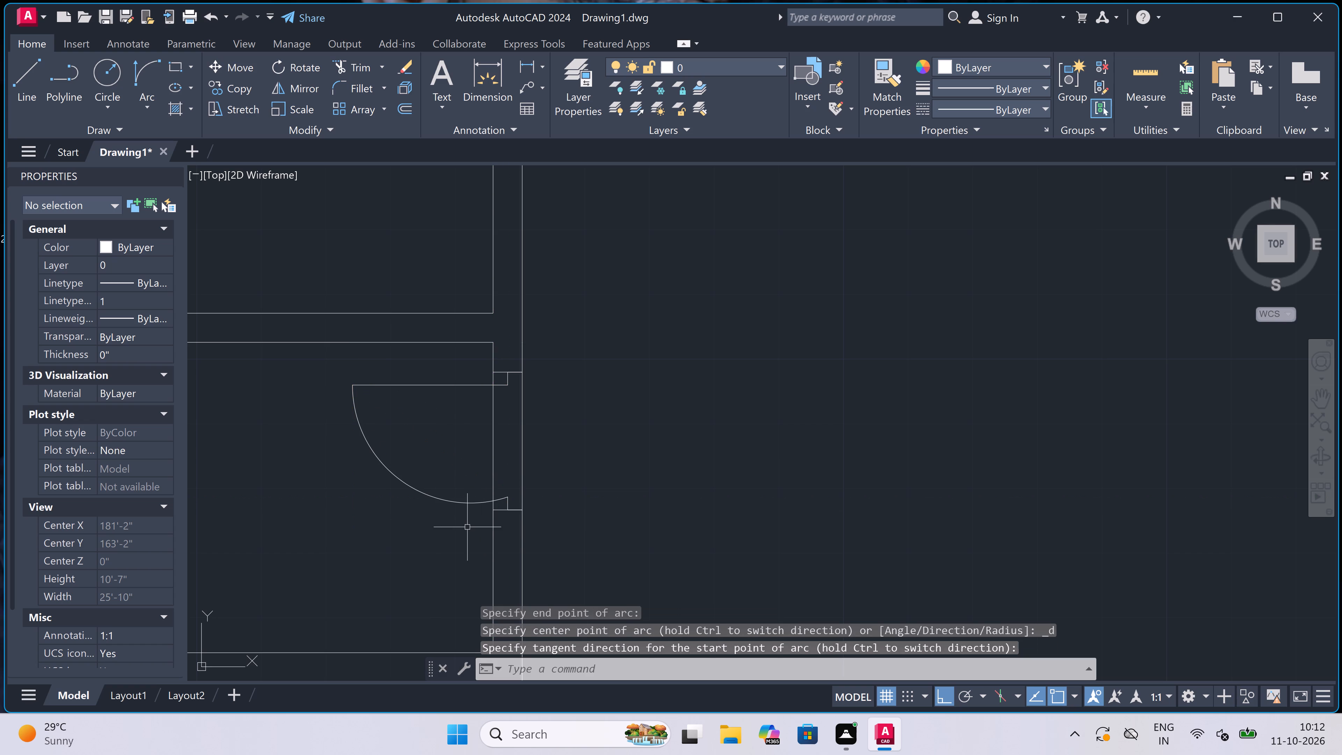
Trim away both wall faces between the jamb lines to open the doorway in the 7' by 4' area's right wall.
key("t")
key("r")
key("space")
left_click(461, 438)
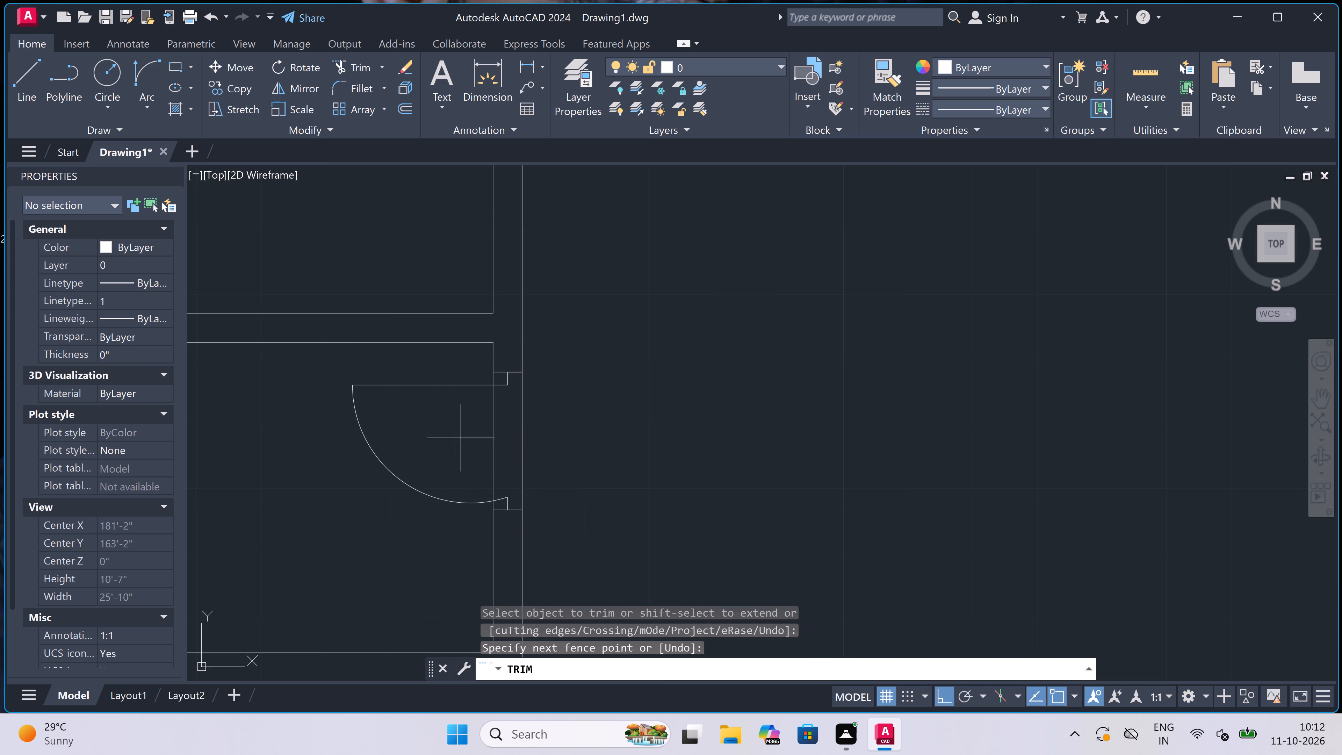
left_click(576, 436)
scroll(522, 401, "down", 4)
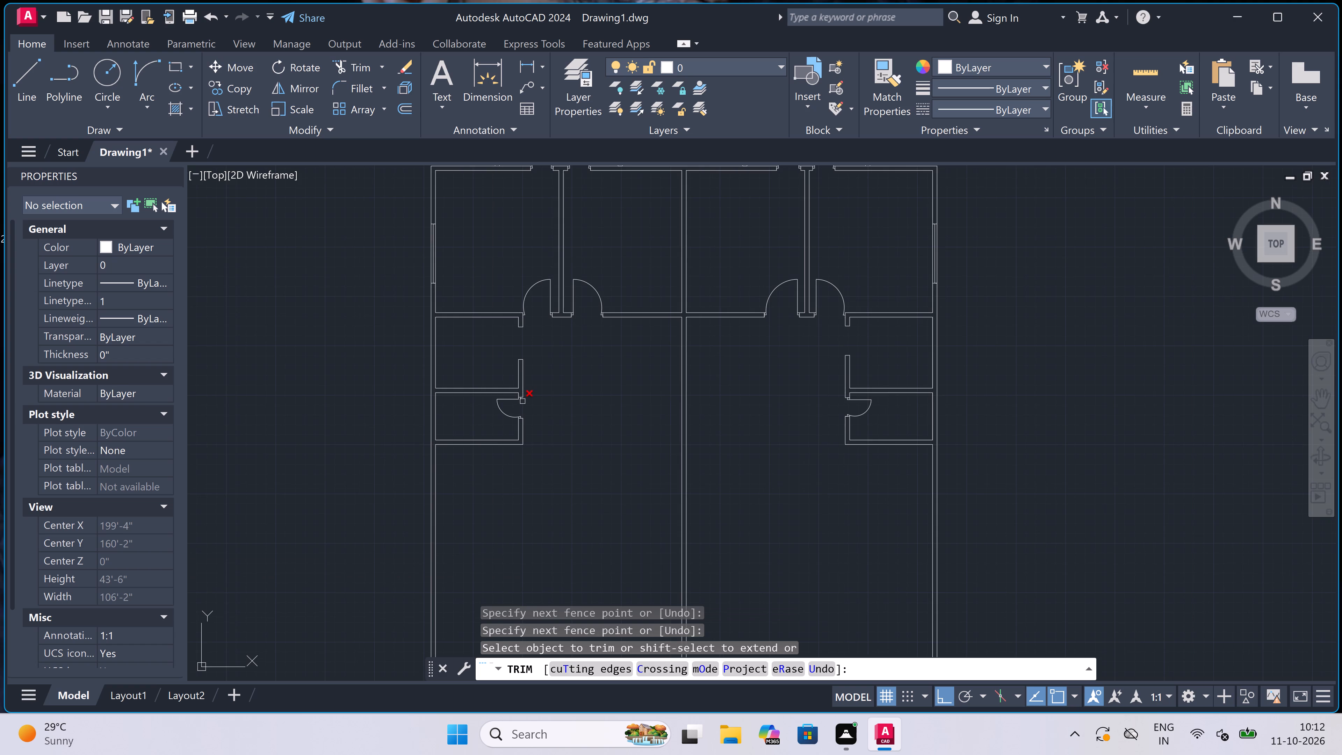
key("Escape")
Draw an L-shaped line in the left-hand 7' by 6' area, about 5.5' left from its right wall, then up to the top wall.
scroll(398, 298, "up", 1)
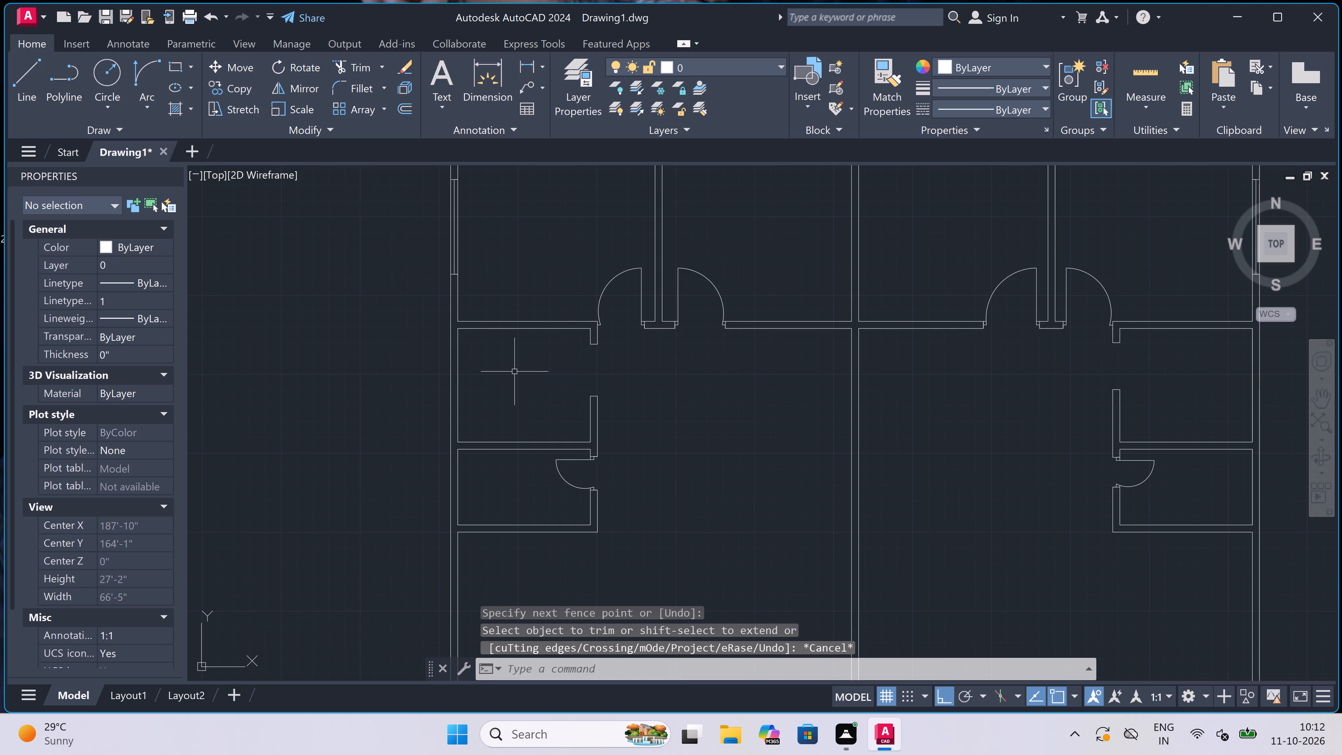
key("l")
key("space")
scroll(560, 401, "up", 1)
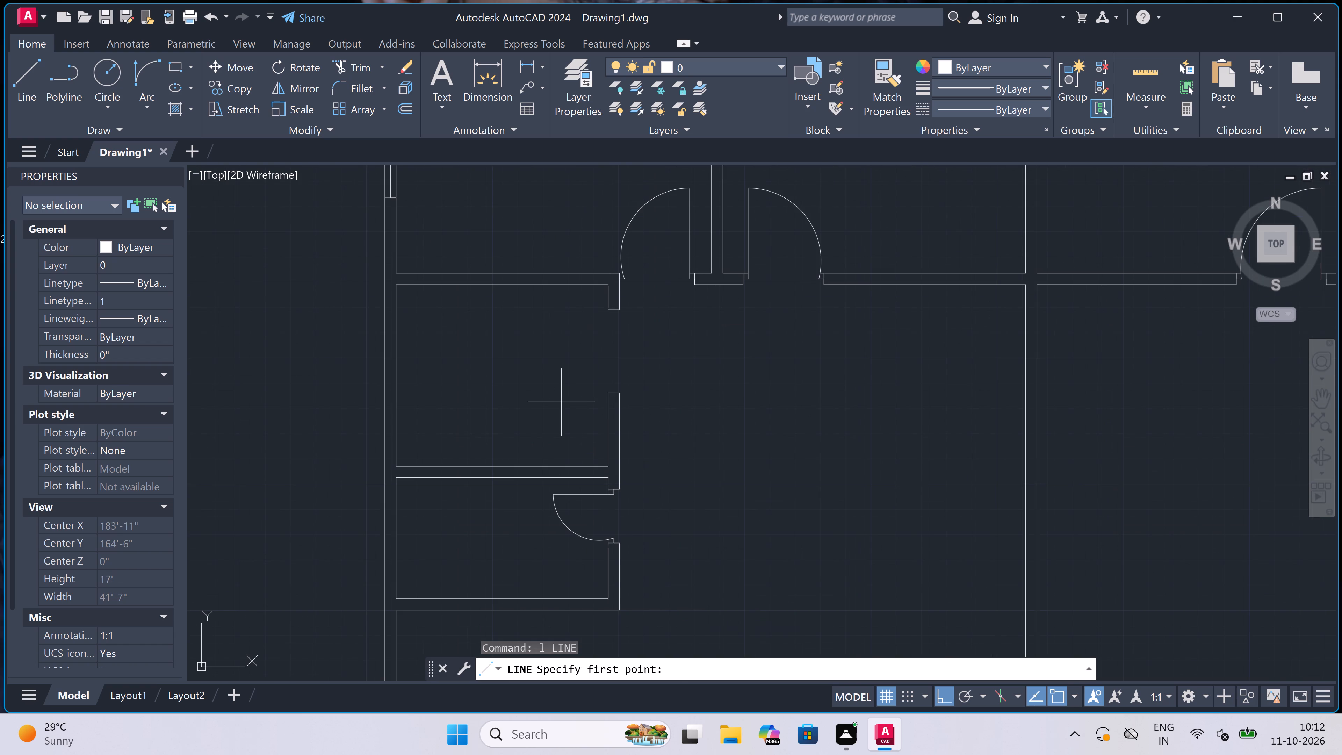
left_click(611, 432)
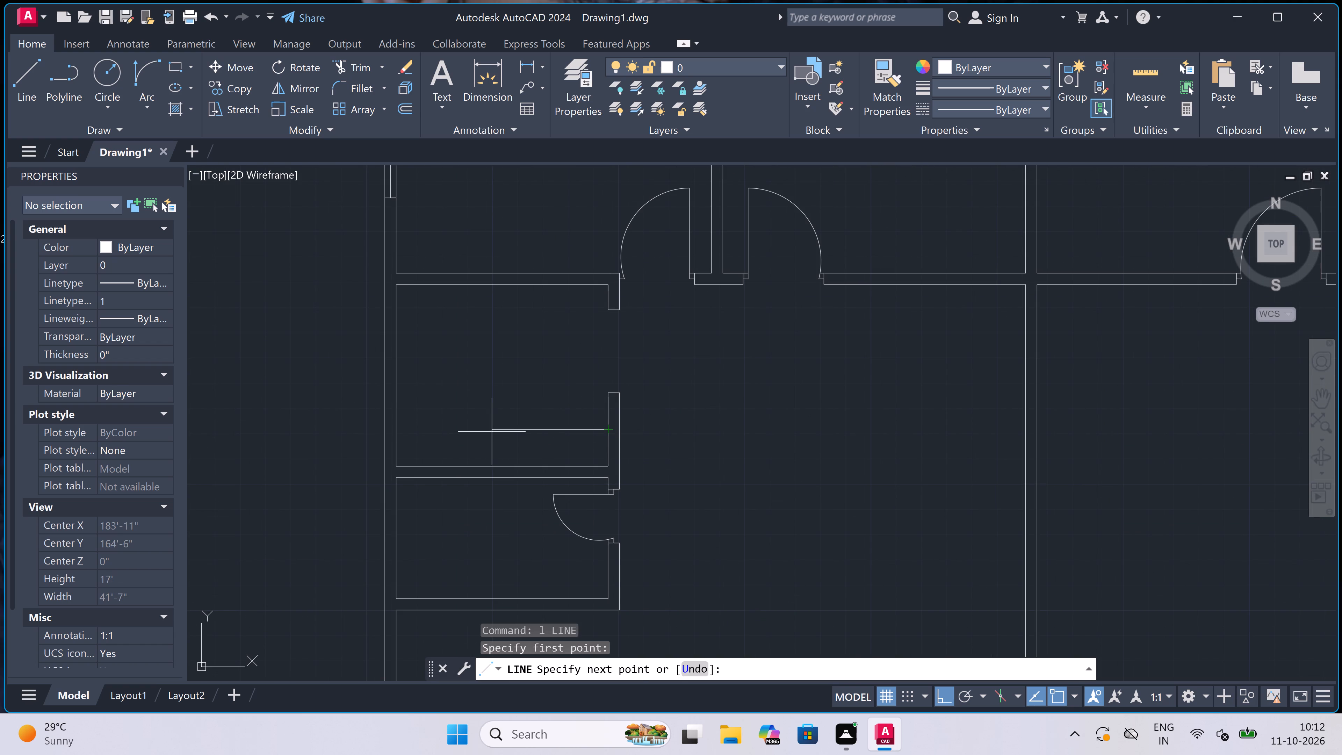
left_click(438, 427)
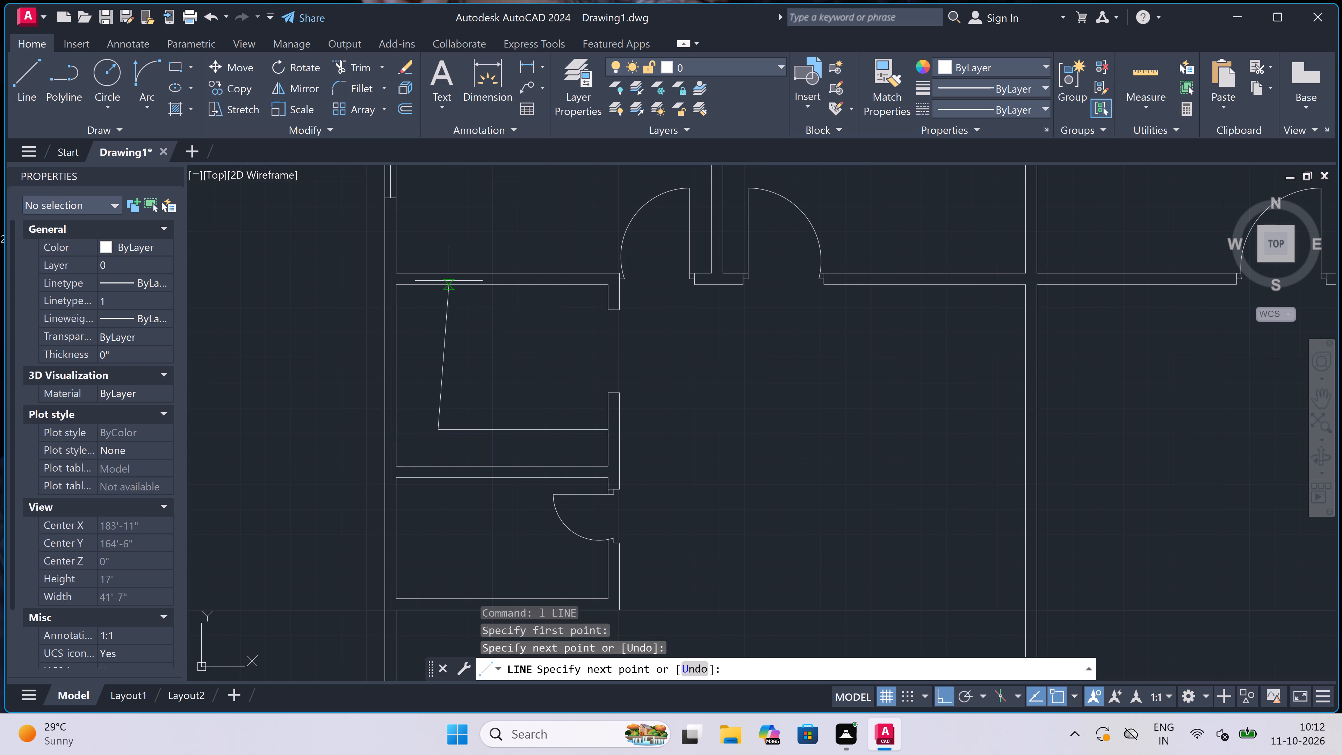
left_click(438, 288)
key("Escape")
Draw a matching L-shaped line in the right-hand 7' by 6' area, about 5'-8" right from its left wall, then up to the top wall.
scroll(392, 327, "down", 3)
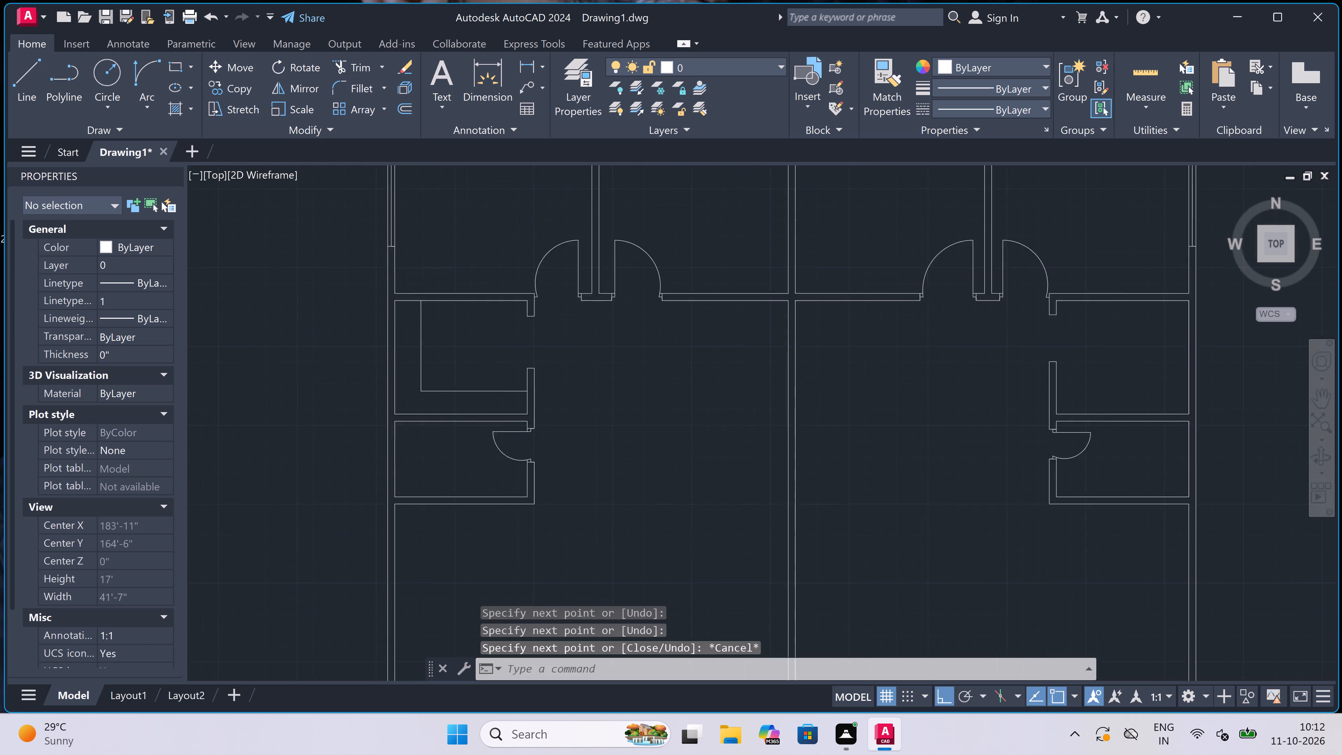
key("space")
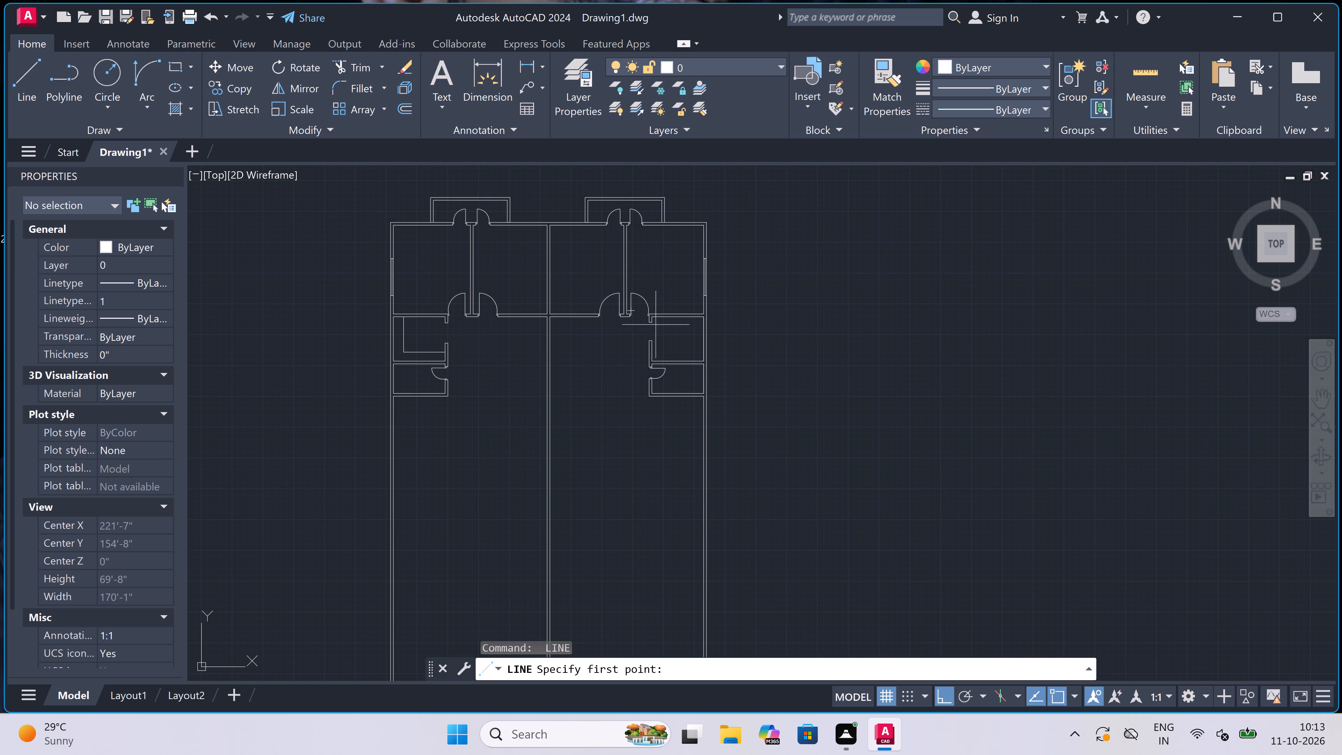
scroll(676, 328, "up", 1)
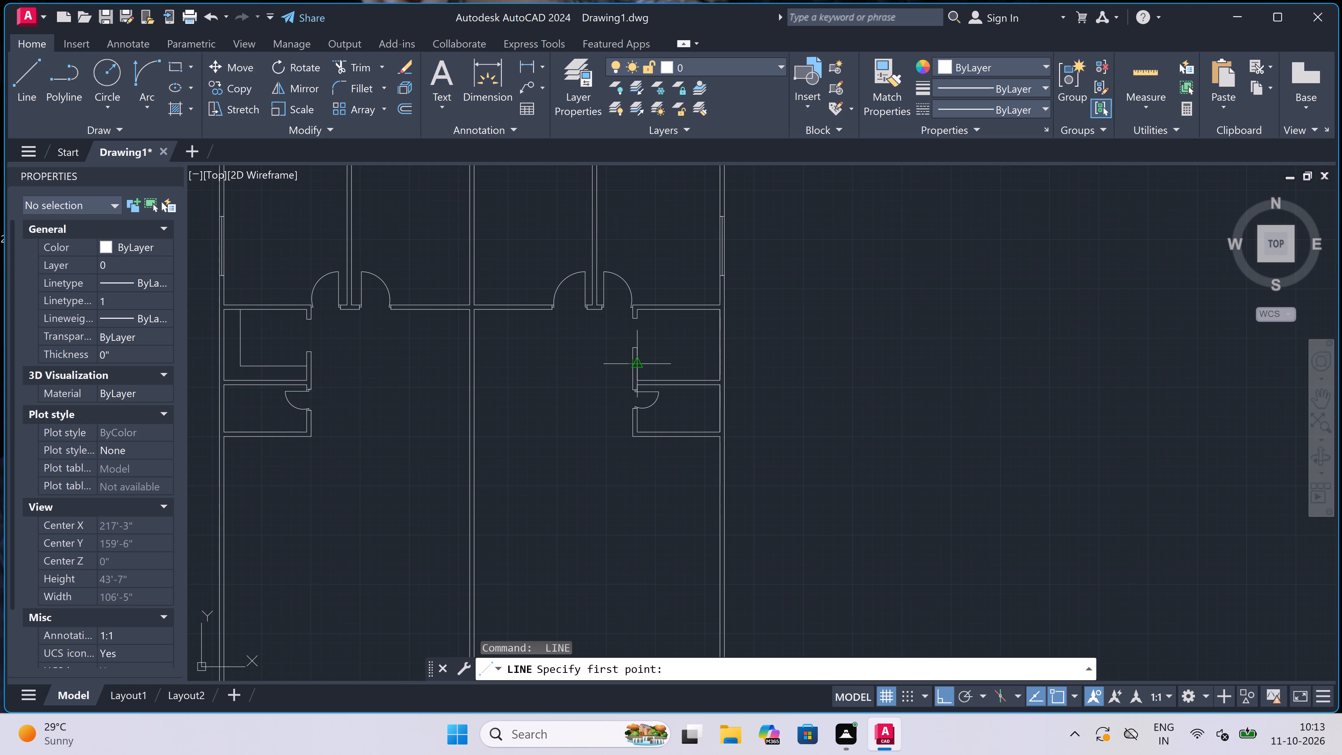
scroll(636, 364, "up", 2)
left_click(636, 366)
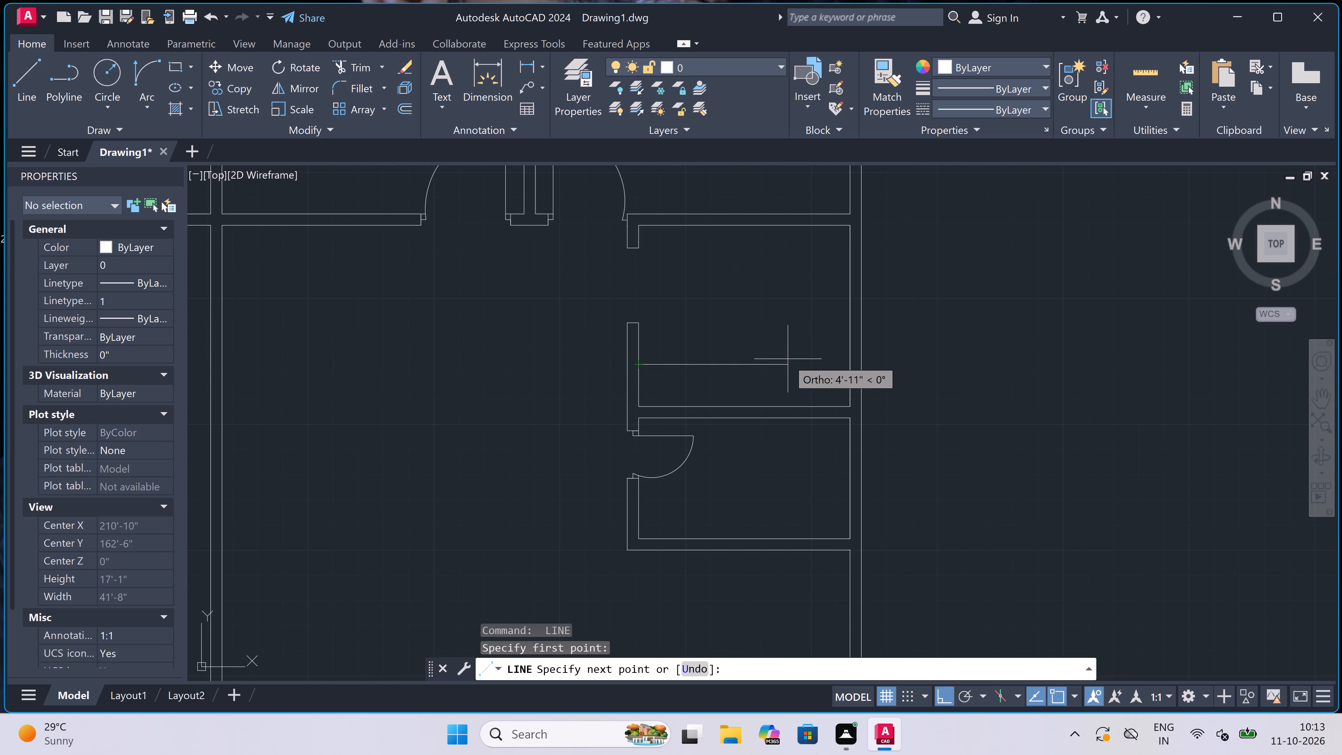
left_click(810, 362)
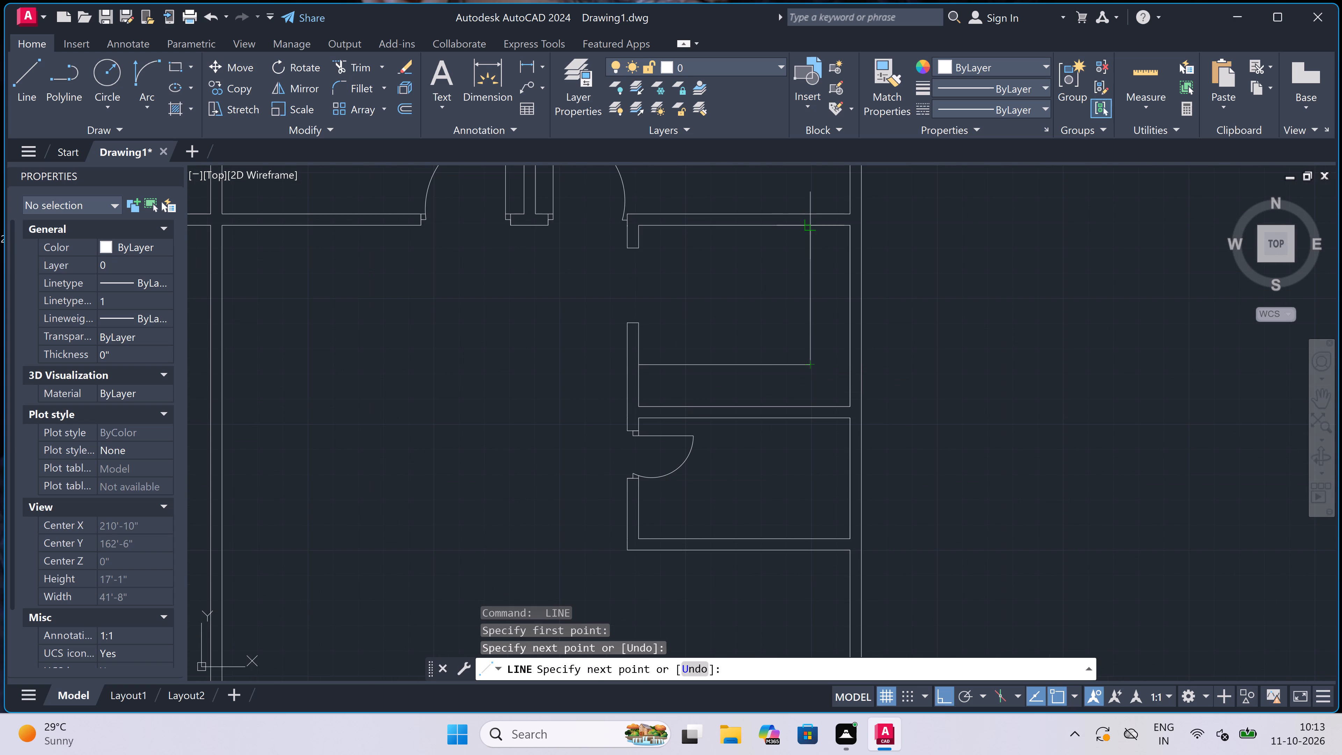
left_click(810, 225)
key("Escape")
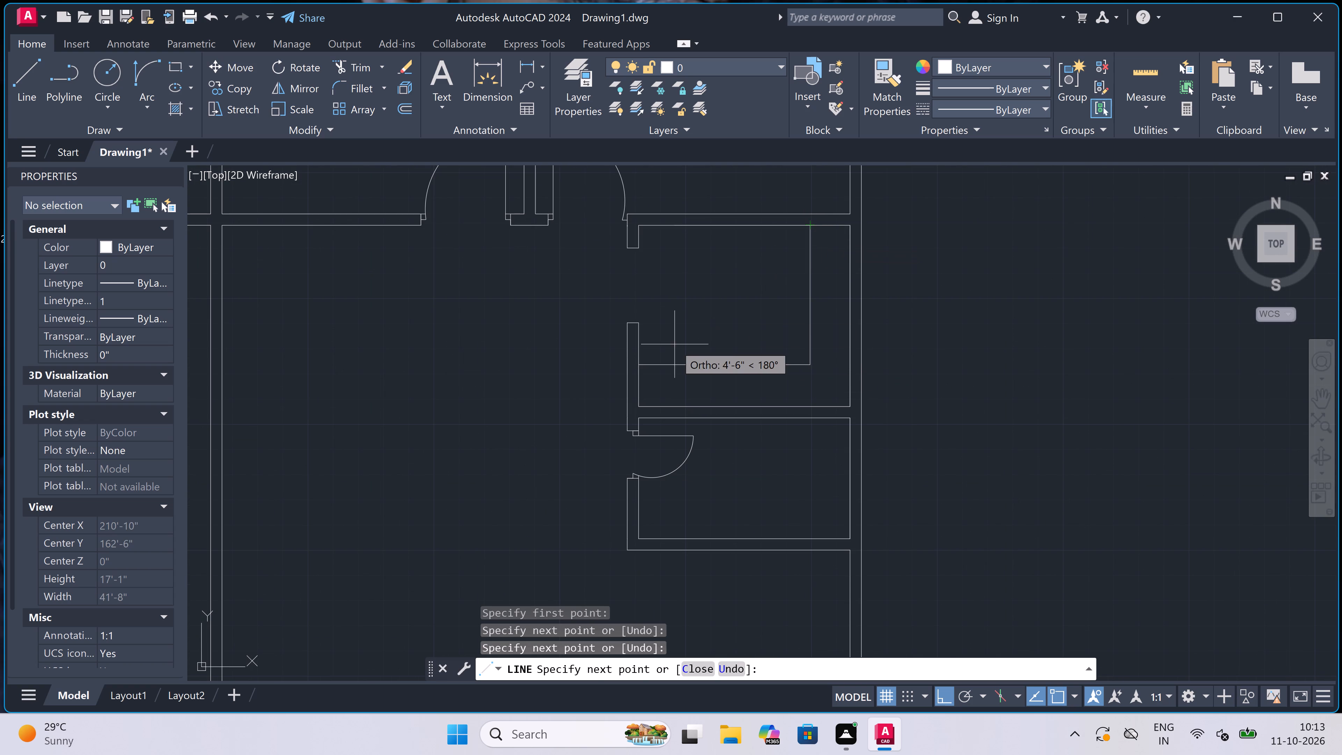
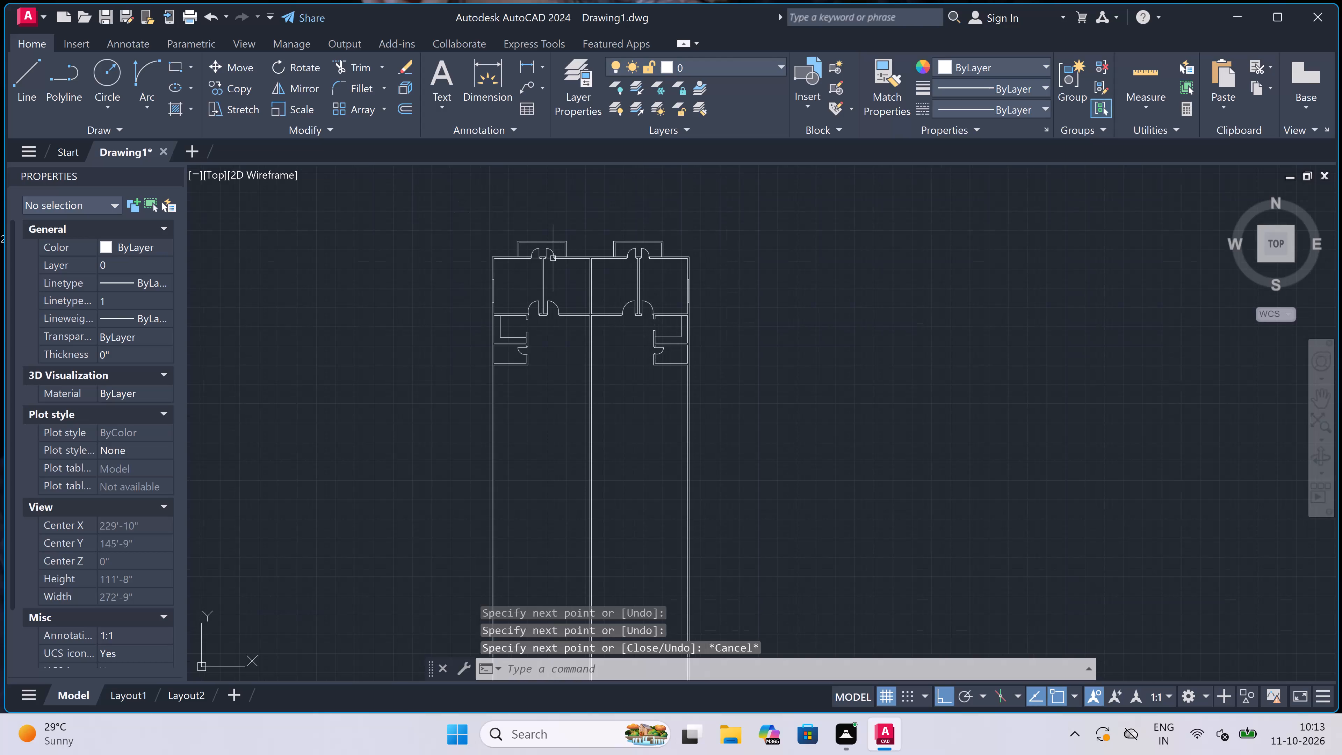
Draw a 3' window in the outer wall of the left-hand 7' by 6' area, with a centre line and end lines across the wall.
scroll(496, 324, "up", 4)
key("space")
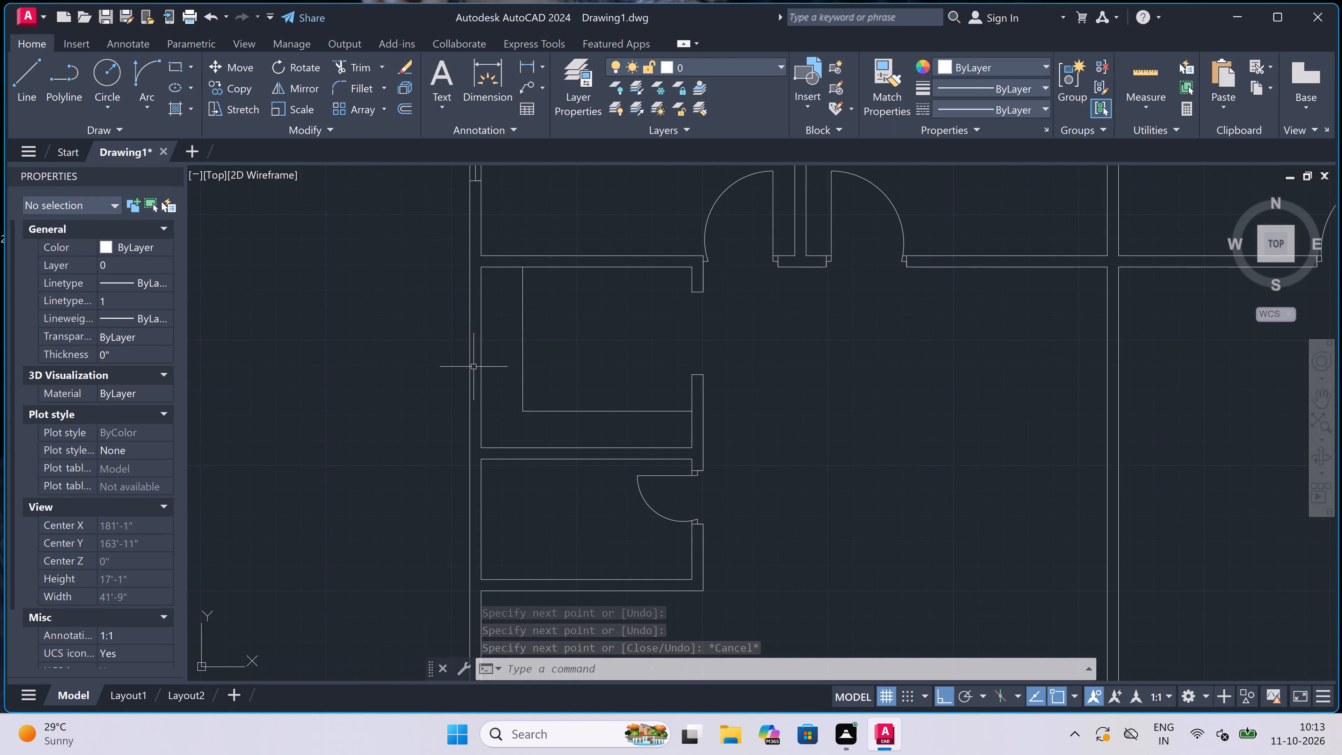
scroll(467, 315, "up", 1)
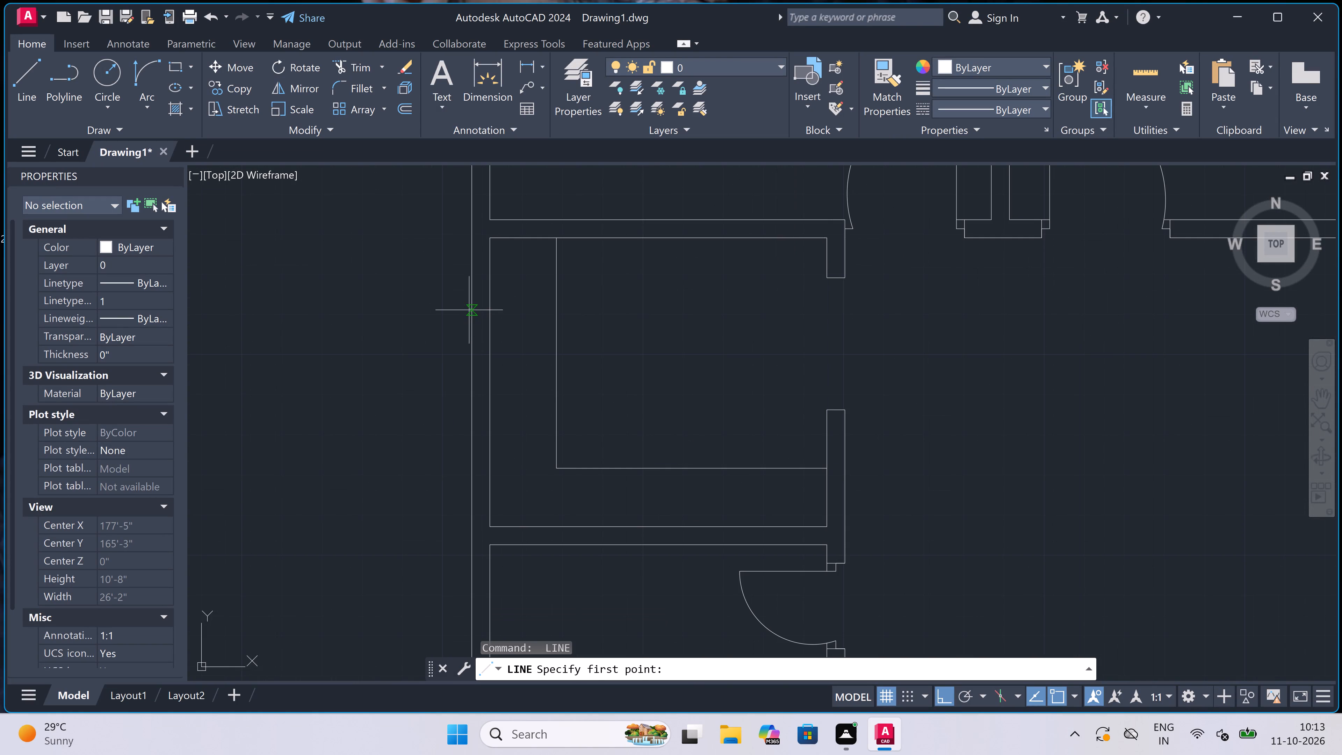
left_click(470, 308)
left_click(488, 309)
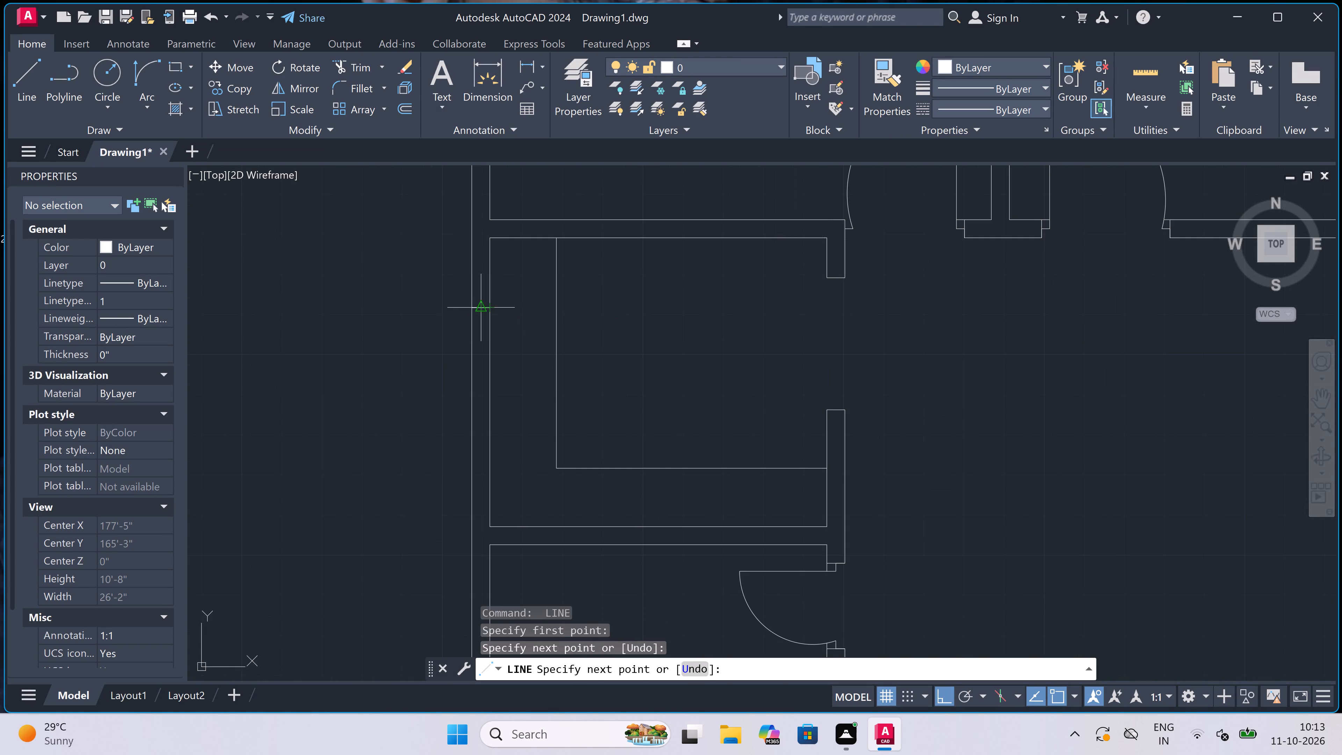
left_click(478, 311)
type("3'")
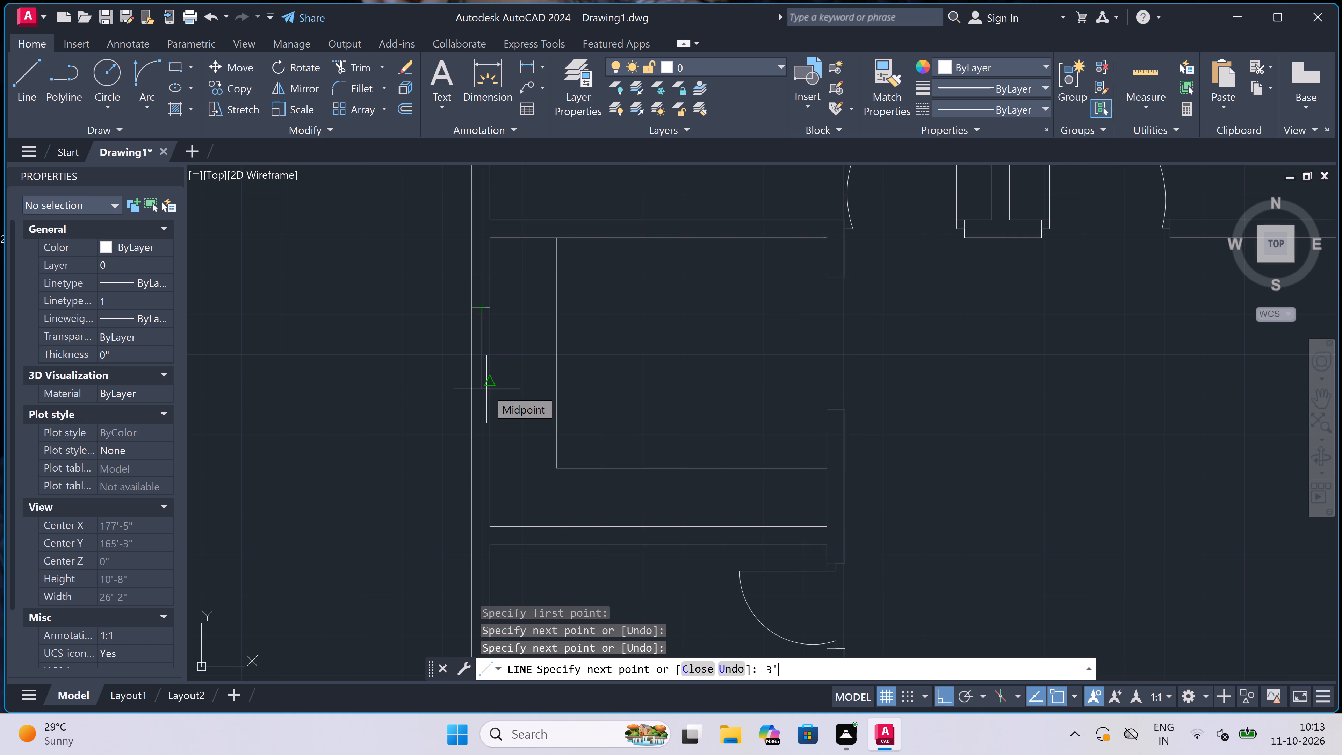
key("space")
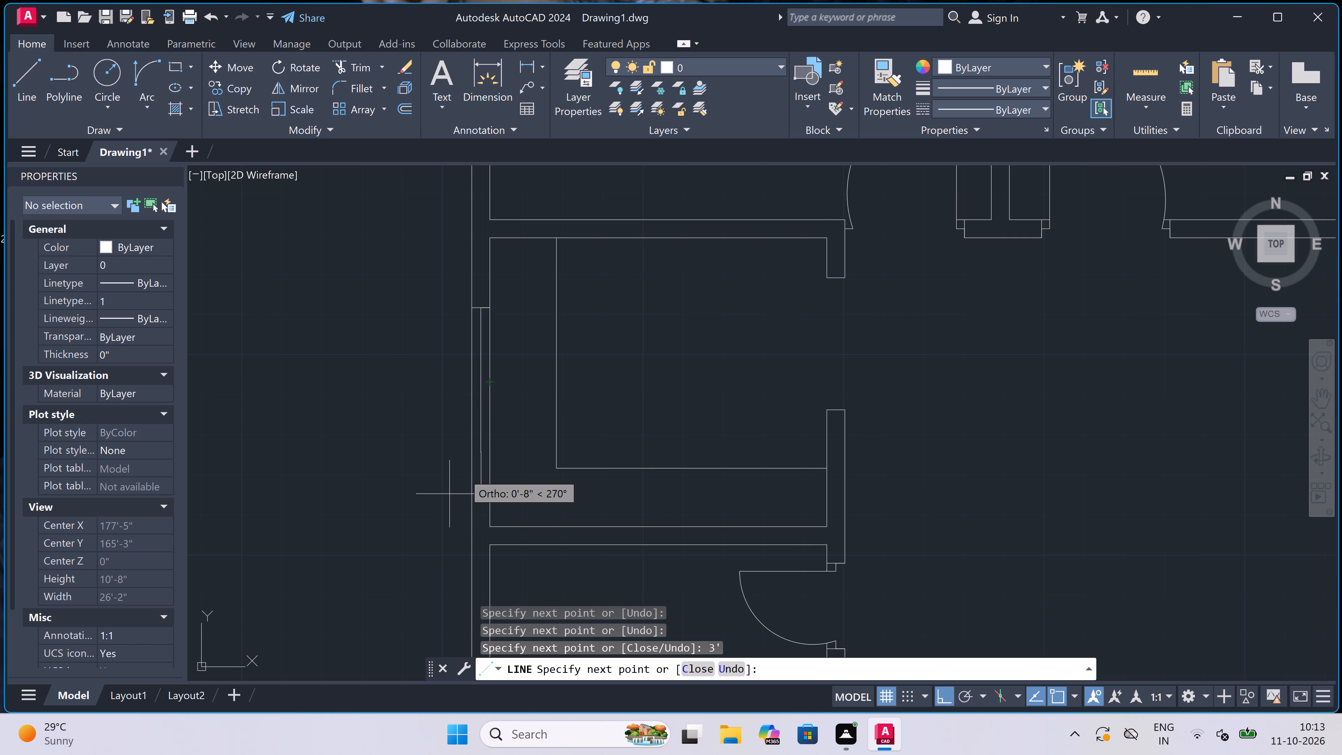
scroll(466, 446, "up", 1)
double_click(472, 460)
scroll(484, 465, "up", 1)
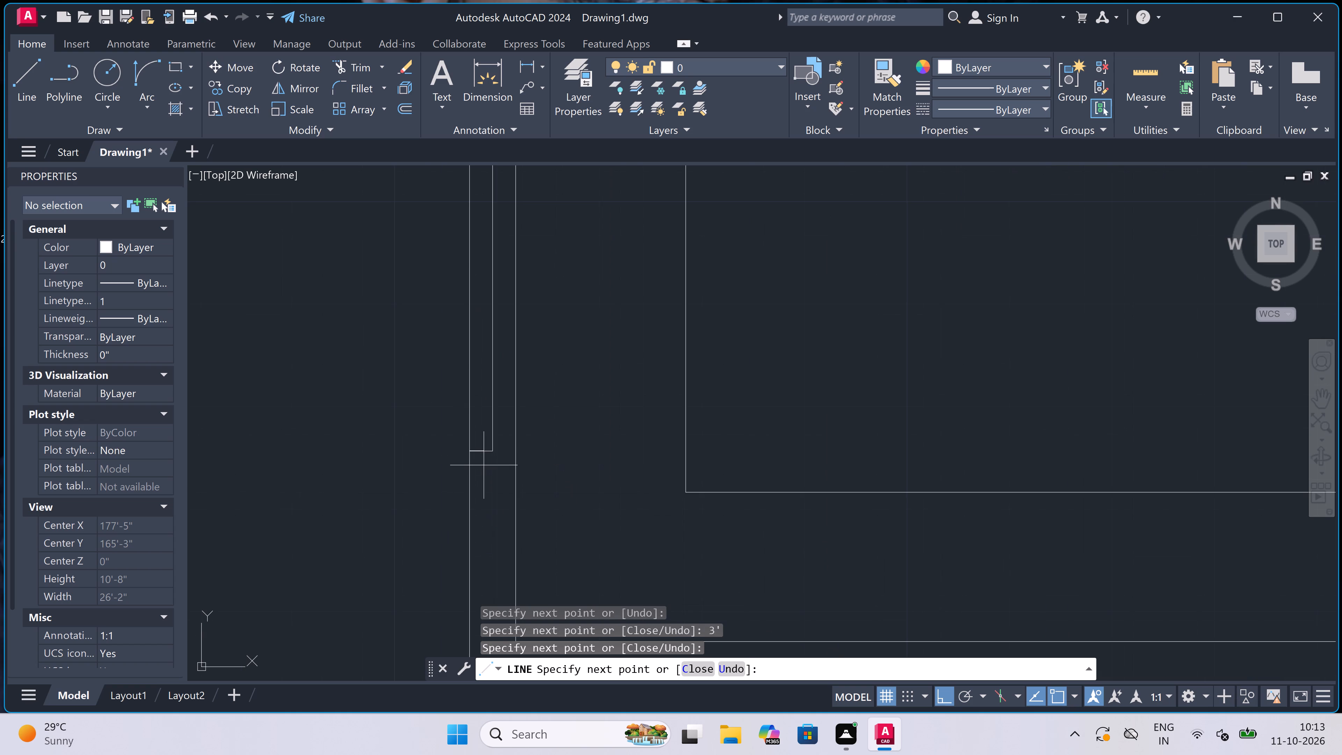
left_click(515, 453)
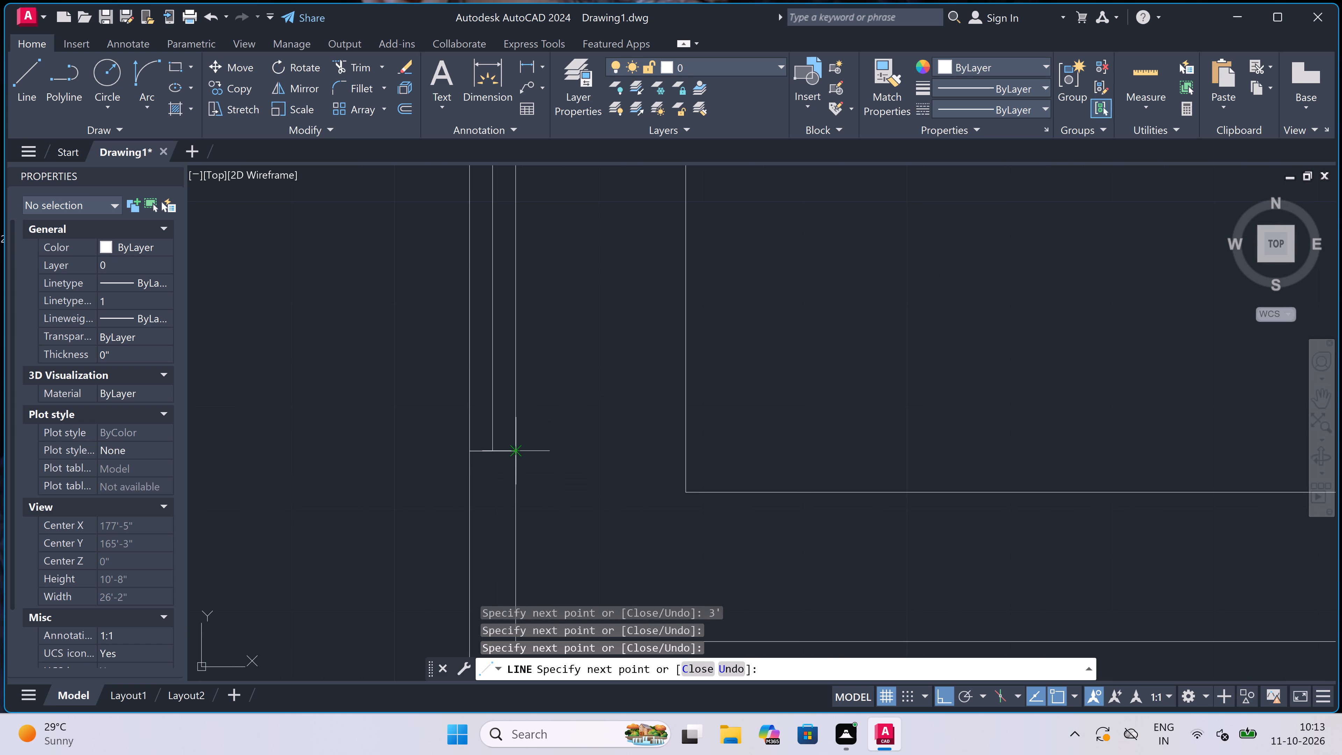
key("Escape")
Draw a 2' window in the outer wall of the left-hand 7' by 4' area, with a centre line closed by end lines.
scroll(503, 384, "down", 4)
scroll(489, 491, "up", 2)
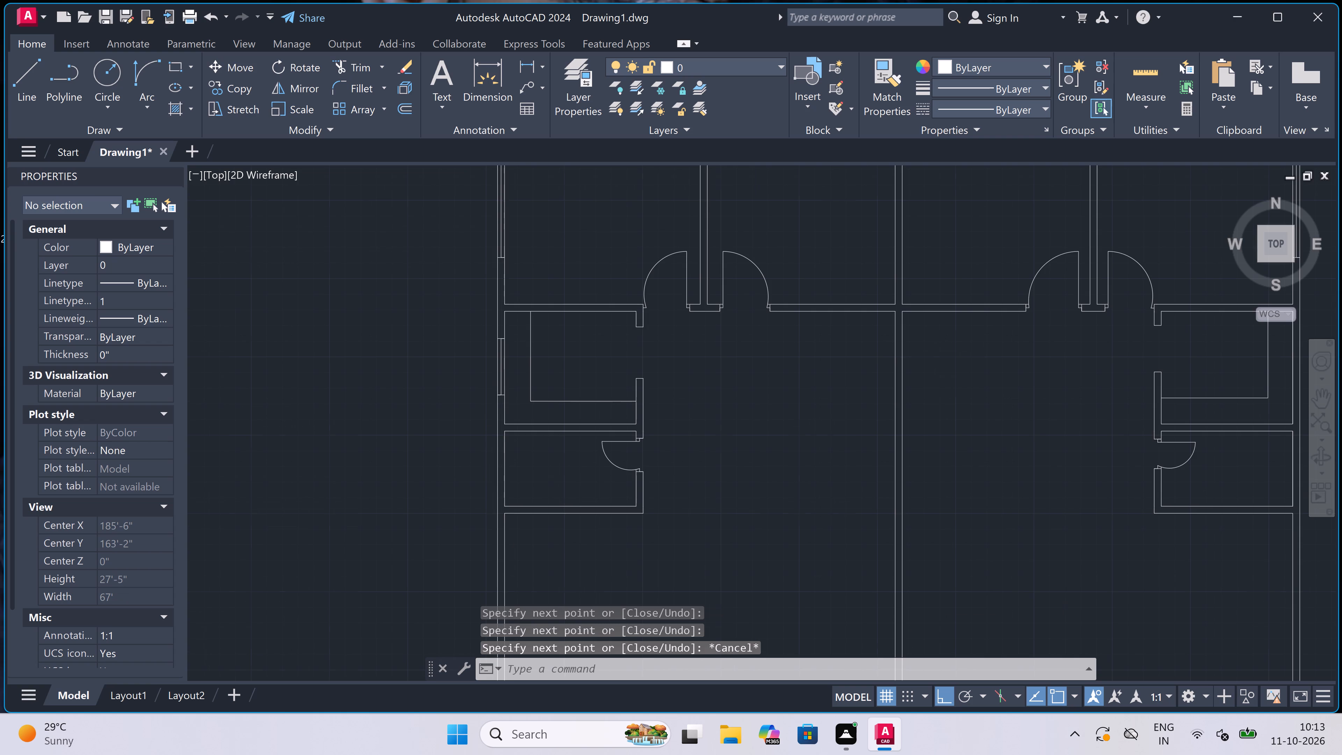
scroll(489, 491, "up", 1)
key("space")
left_click(523, 491)
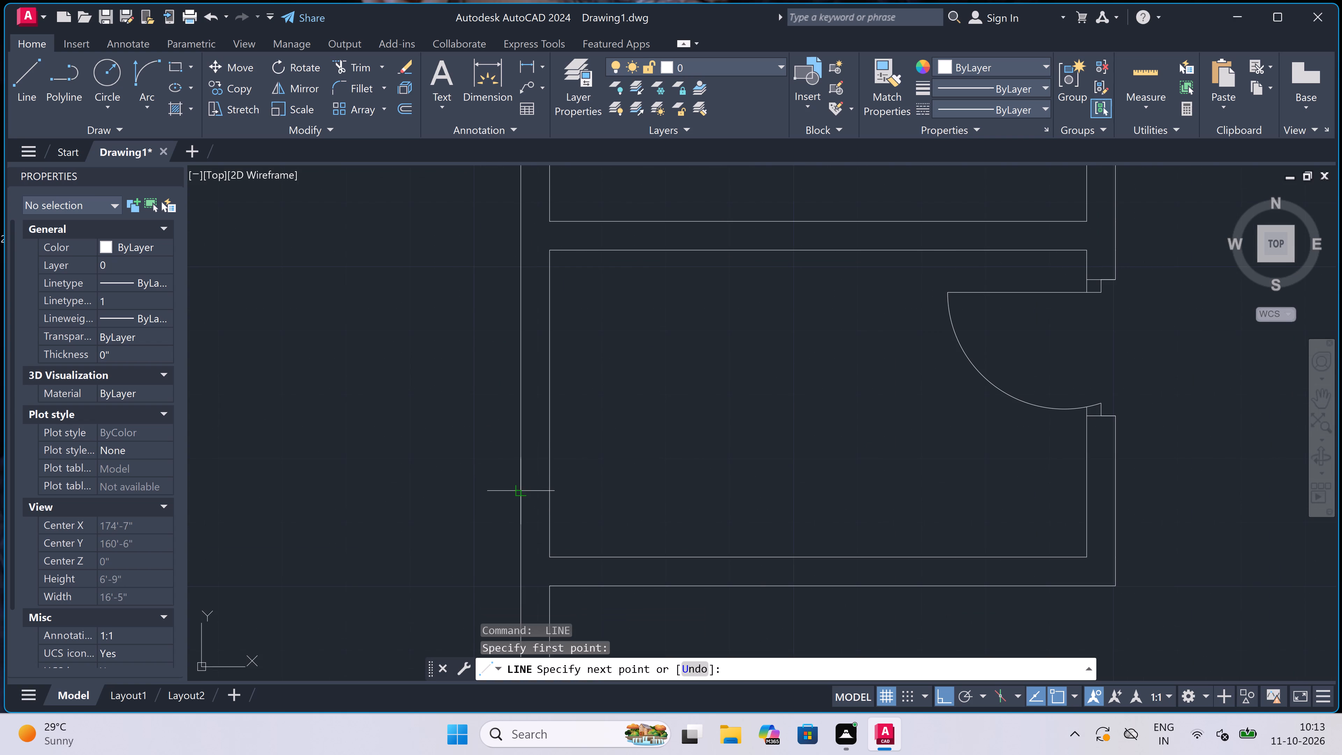
left_click(547, 489)
left_click(537, 489)
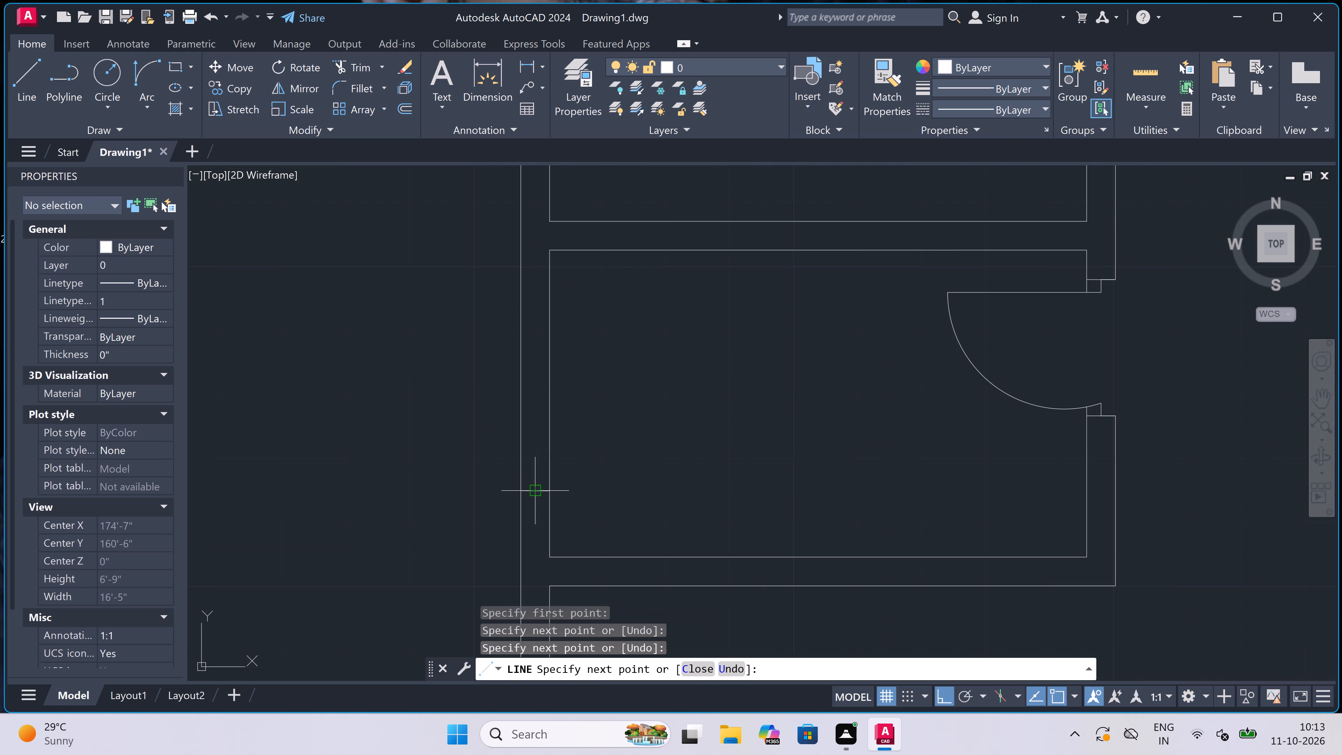
type("2'")
key("space")
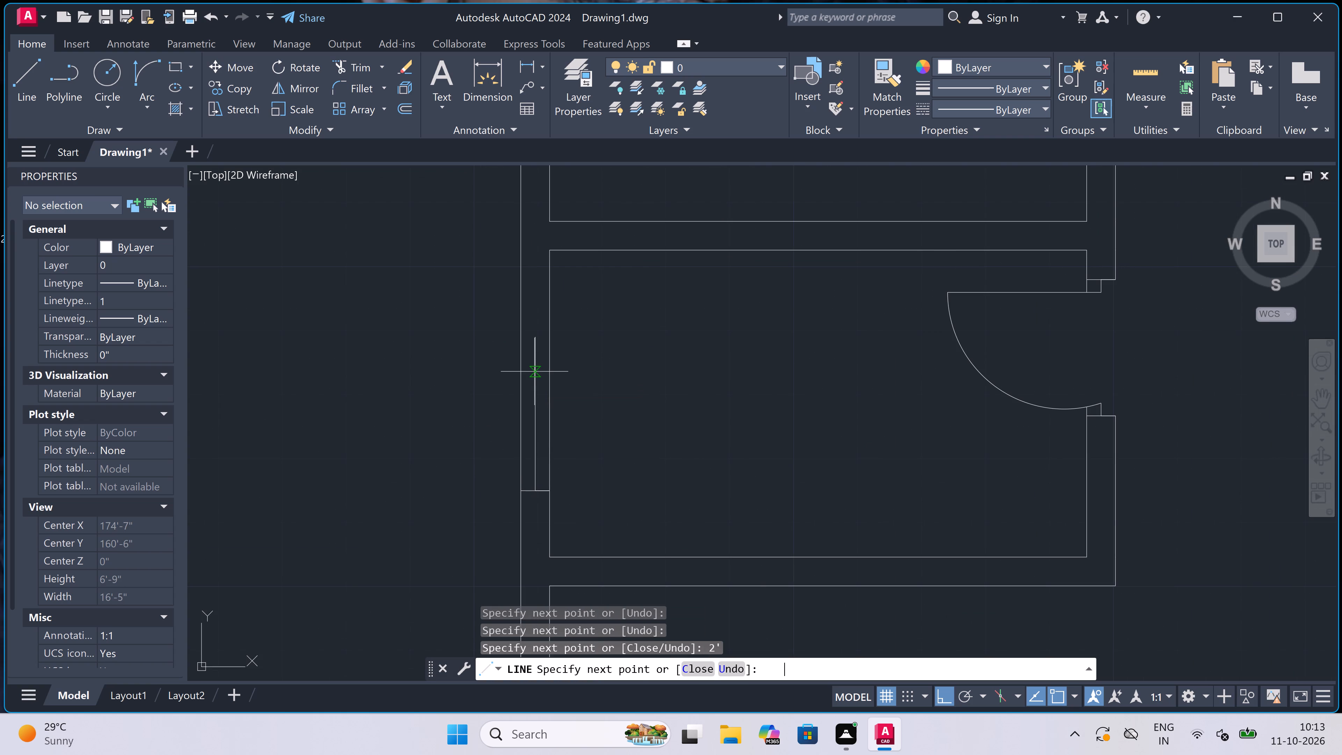
left_click(518, 339)
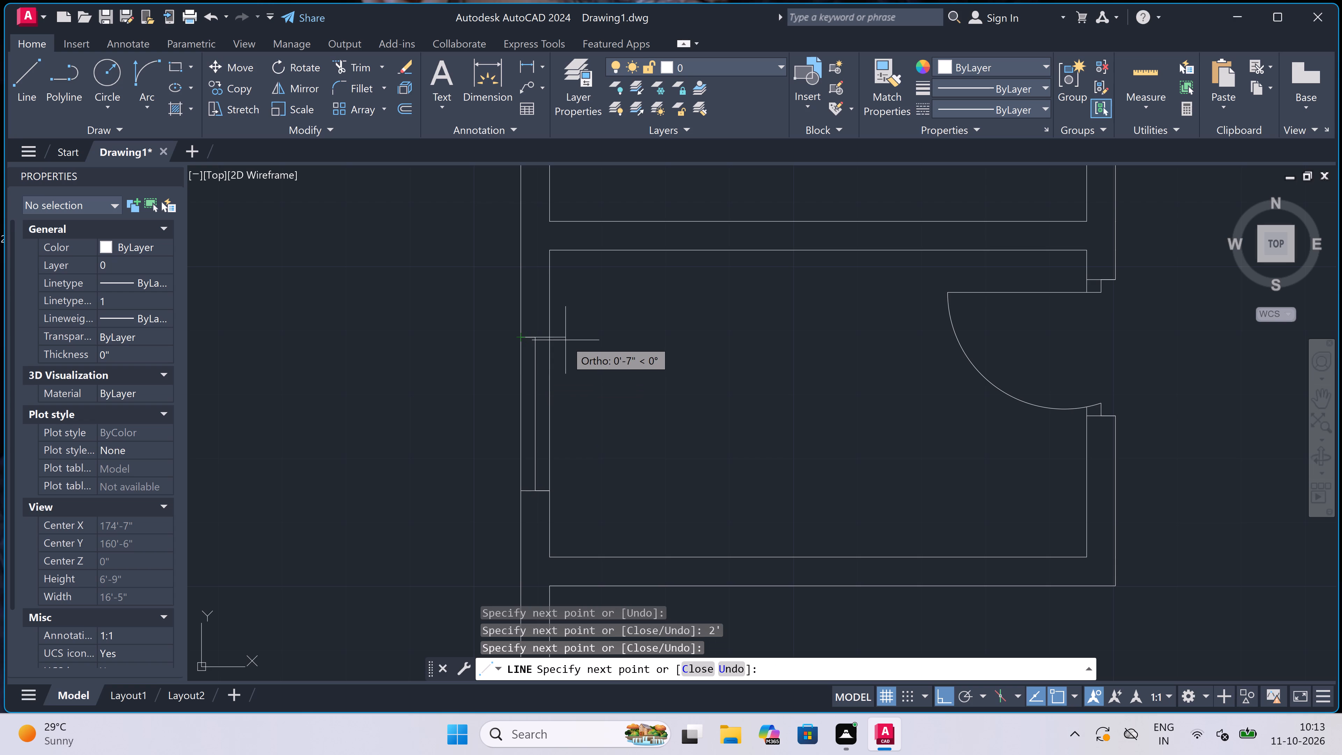
left_click(555, 339)
key("Escape")
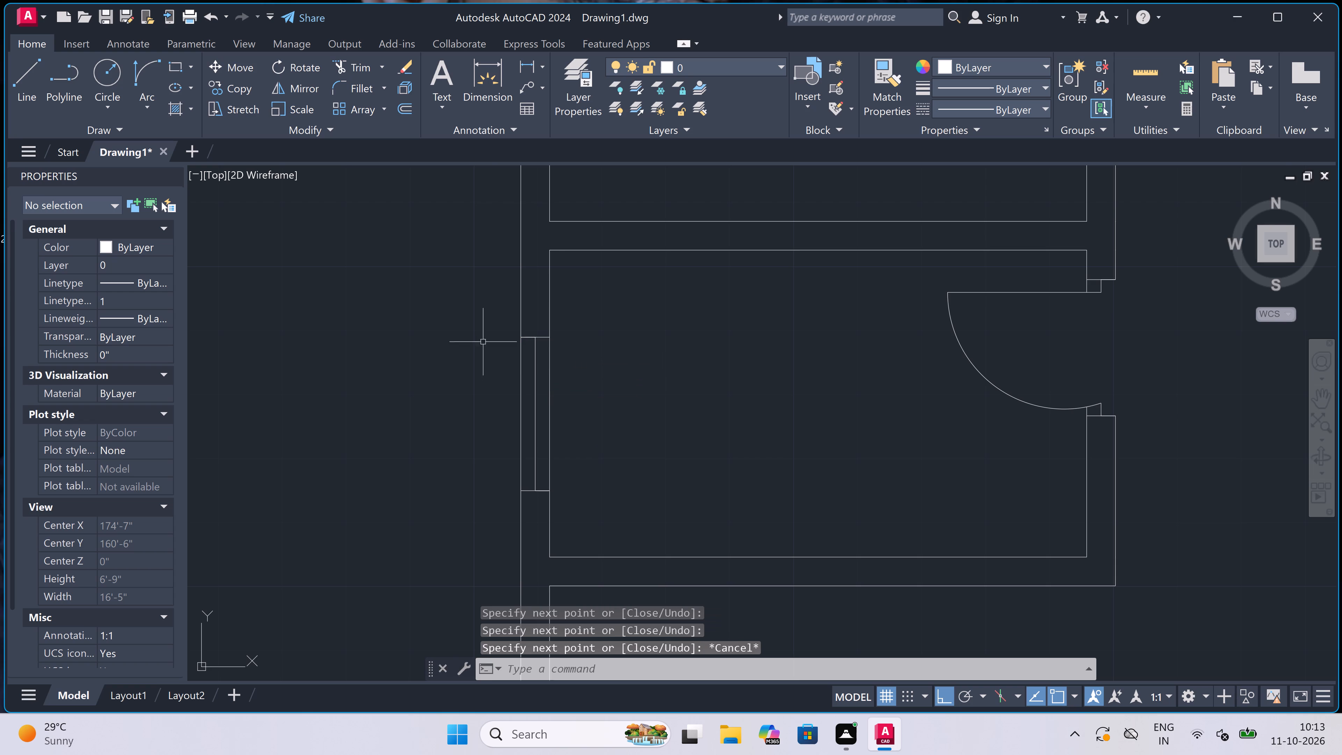
Draw a matching 3' window in the outer wall of the right-hand 7' by 6' area, with a centre line and end lines.
scroll(483, 342, "down", 6)
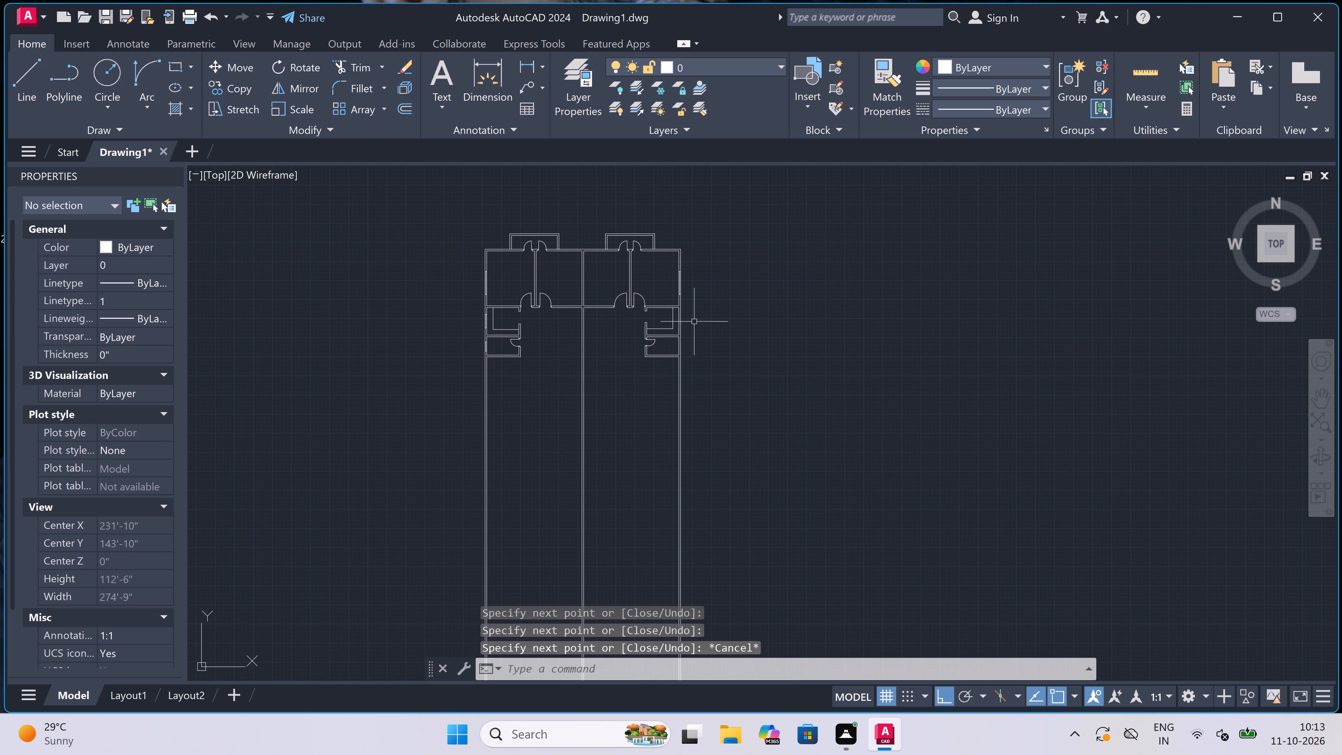
scroll(676, 317, "up", 4)
key("space")
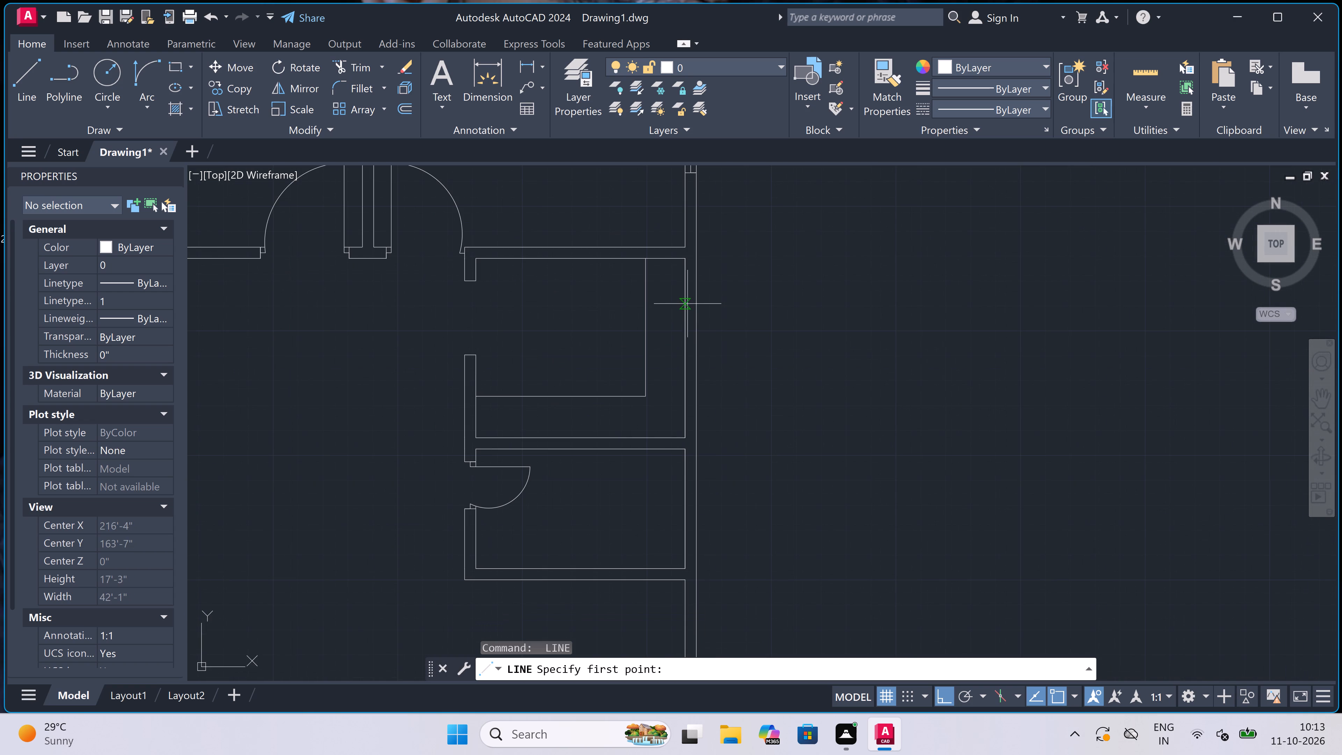
left_click(686, 295)
scroll(686, 295, "up", 2)
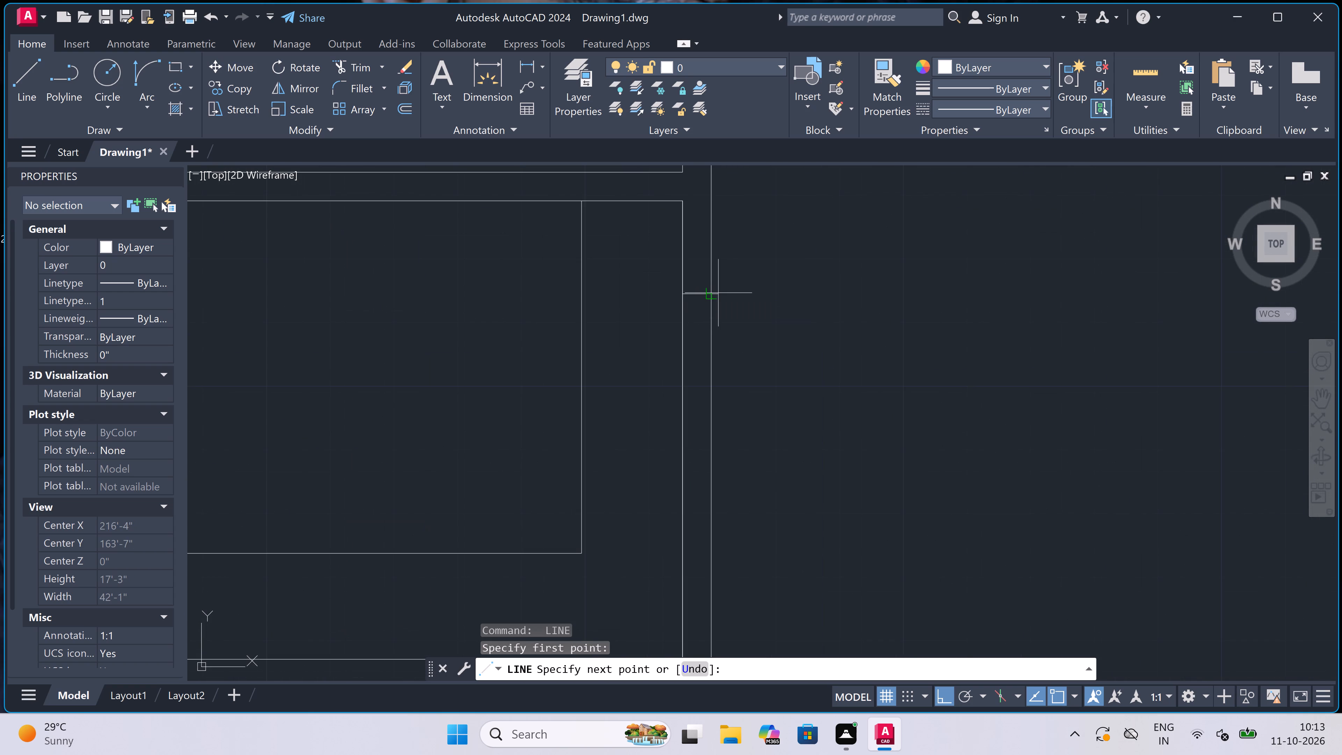
left_click(710, 292)
left_click_drag(694, 294, 695, 299)
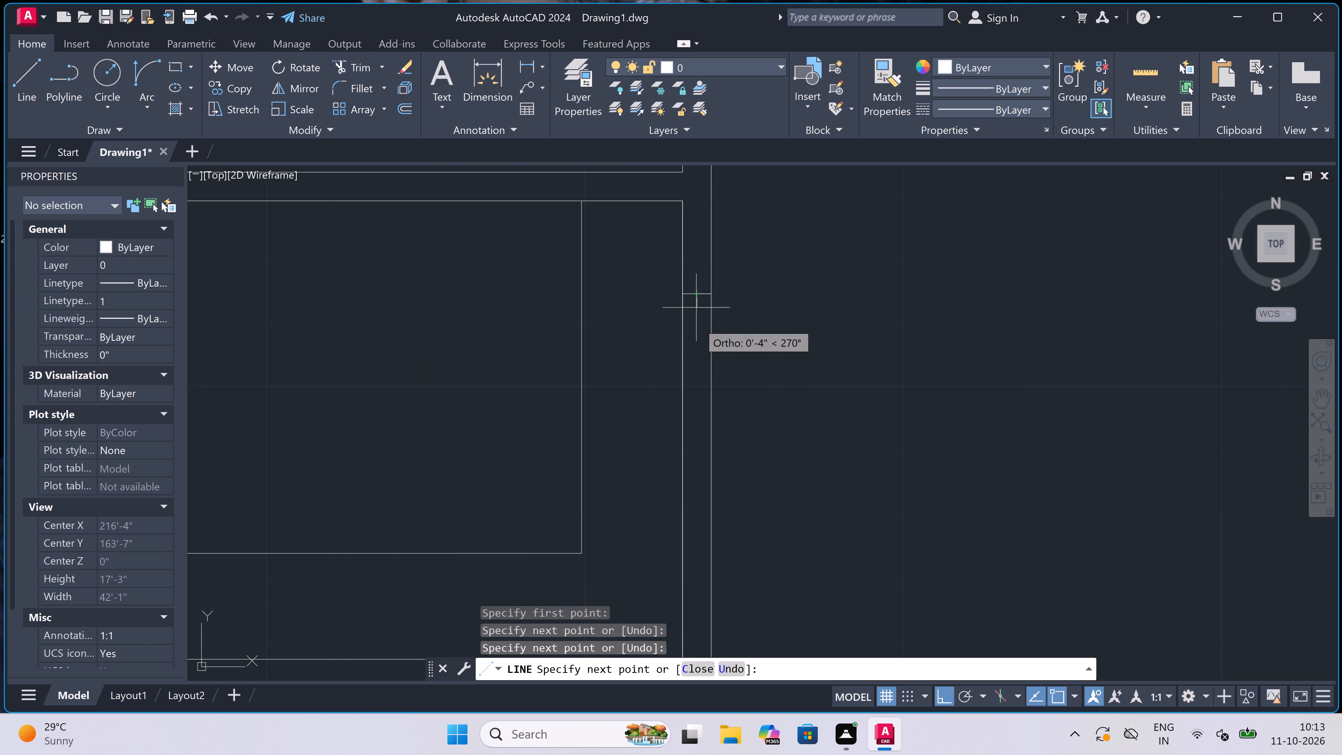
type("3'")
key("space")
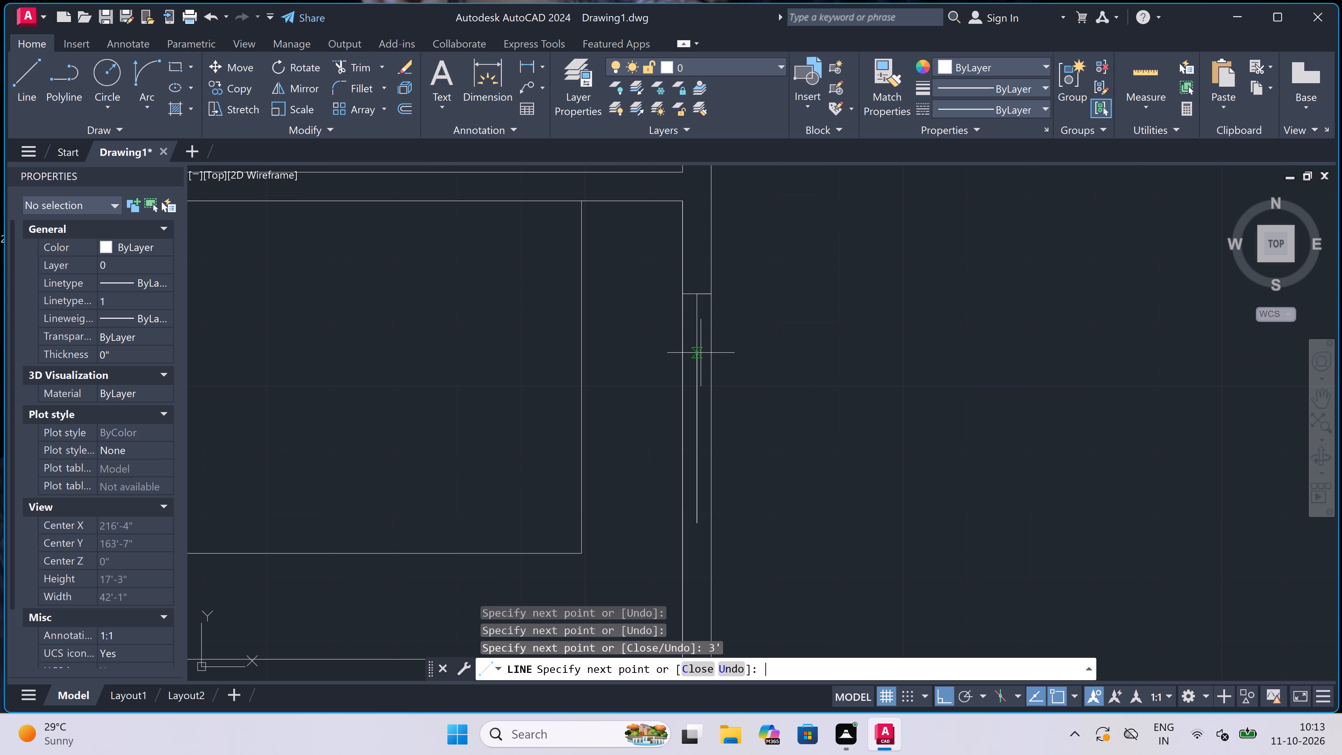
scroll(701, 352, "down", 1)
scroll(712, 460, "up", 1)
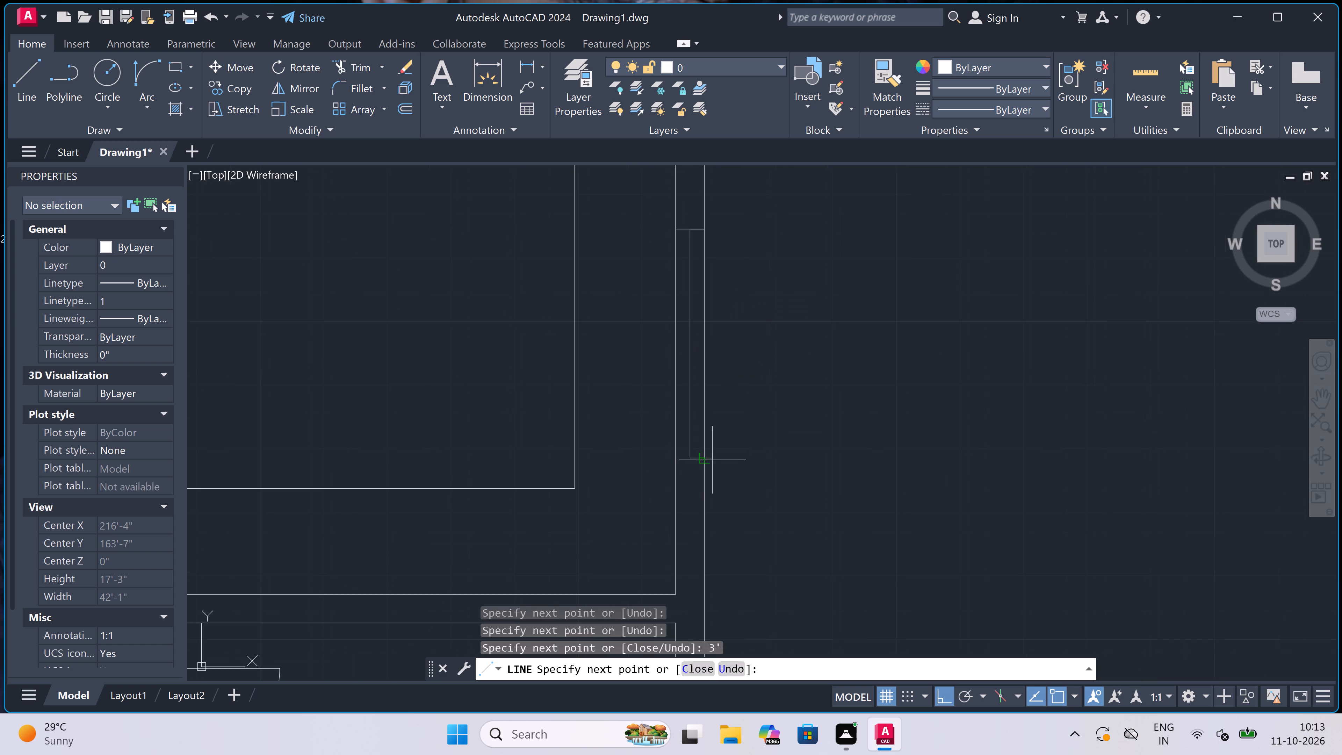
left_click(704, 455)
scroll(704, 455, "up", 3)
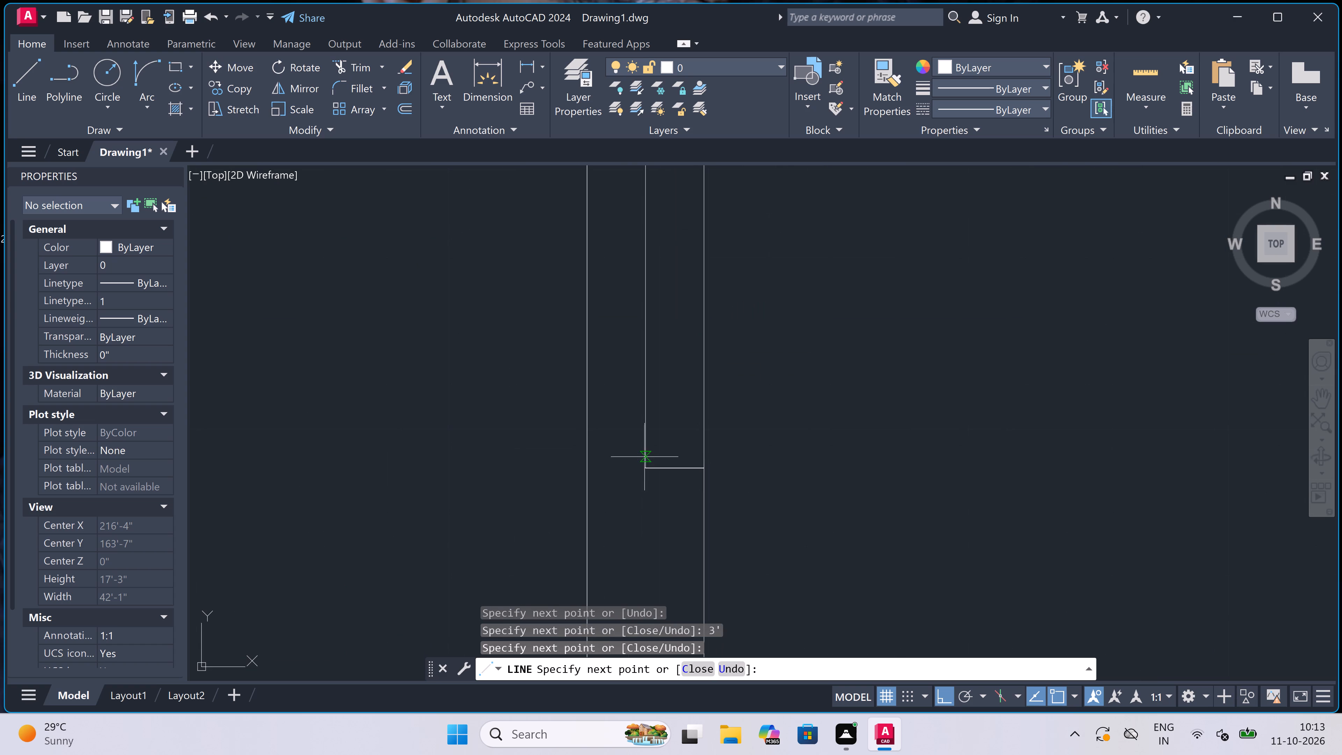
left_click(583, 472)
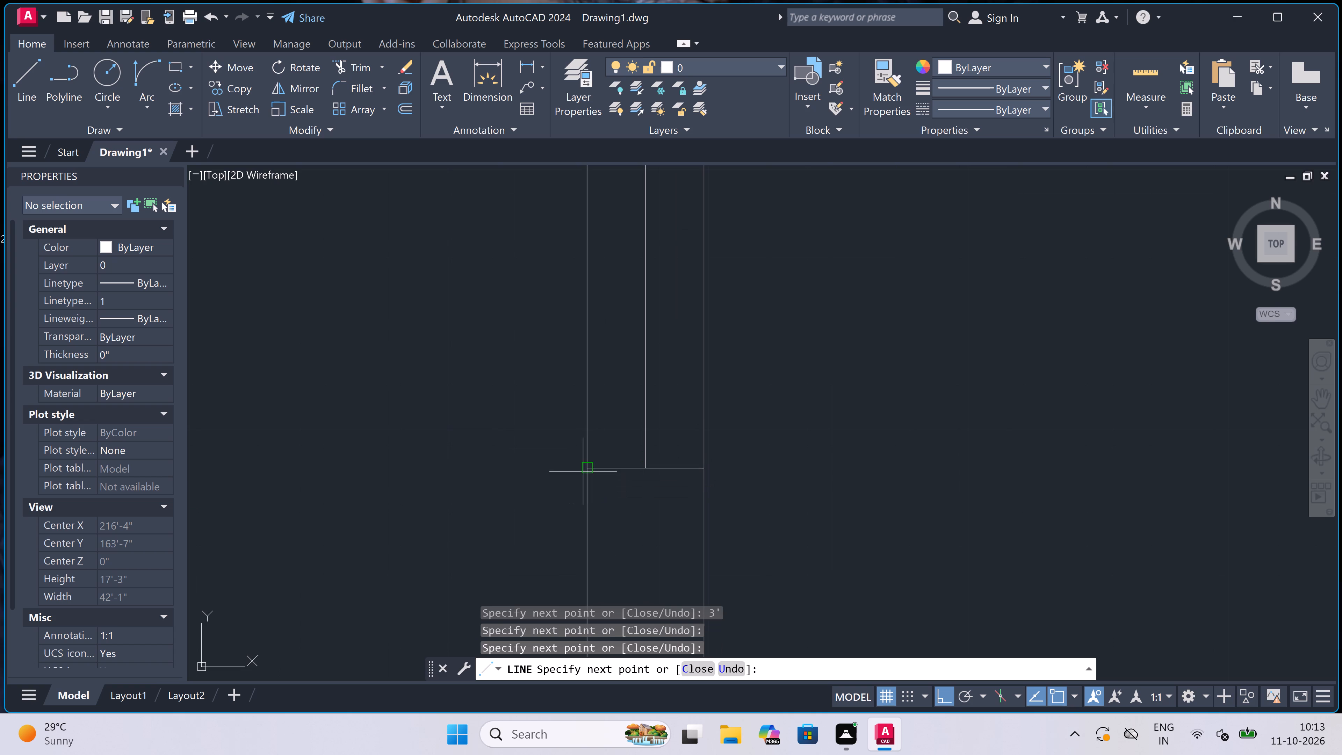
key("Escape")
Draw a matching 2' window in the outer wall of the right-hand 7' by 4' area, with a centre line and end lines.
scroll(556, 424, "down", 6)
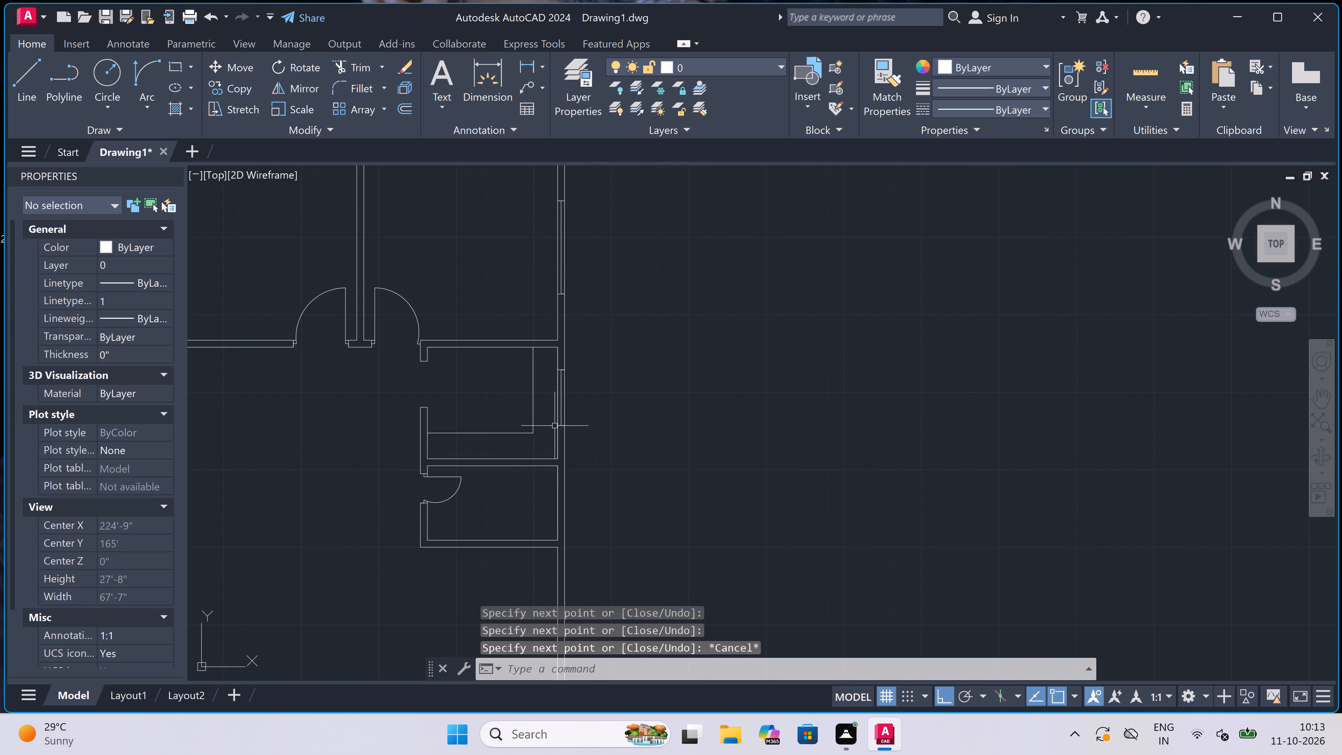
scroll(542, 566, "up", 2)
key("space")
scroll(568, 355, "up", 2)
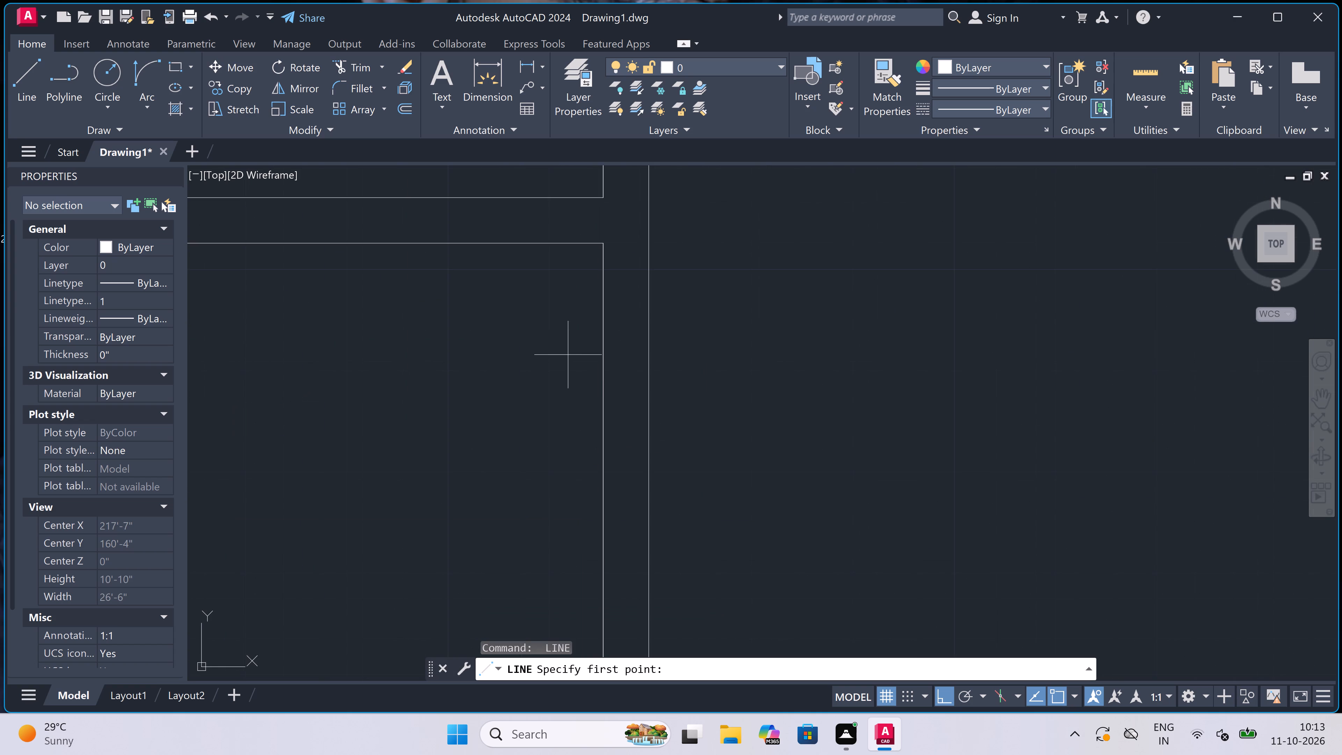
scroll(600, 347, "down", 1)
left_click(603, 341)
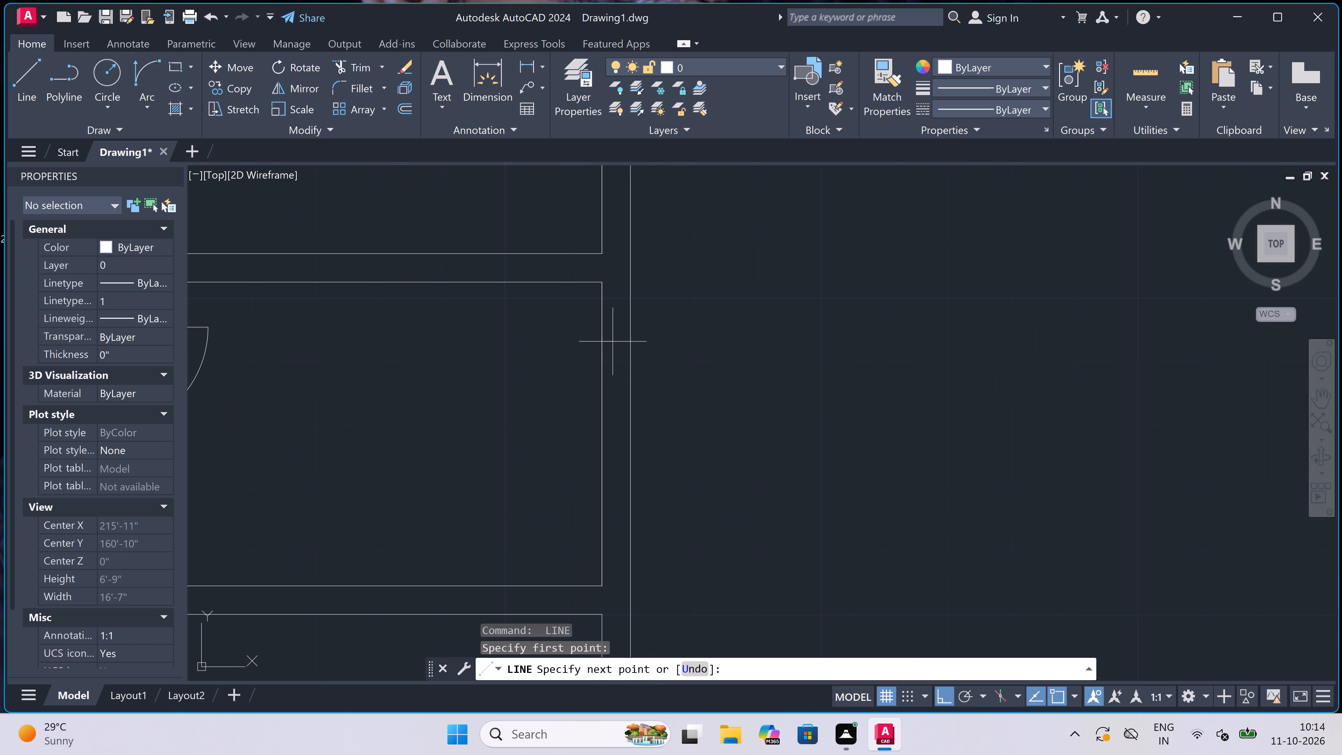
left_click(626, 343)
scroll(607, 343, "up", 1)
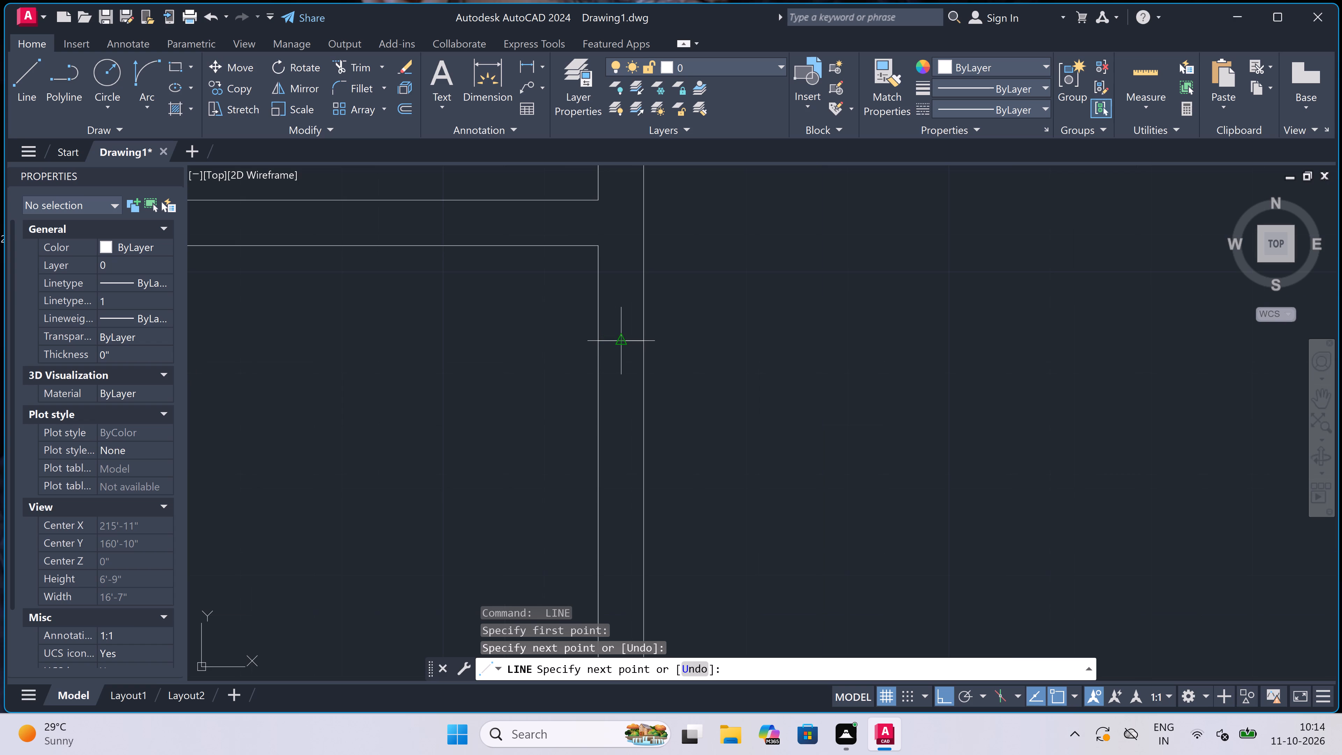
left_click(618, 341)
type("2'")
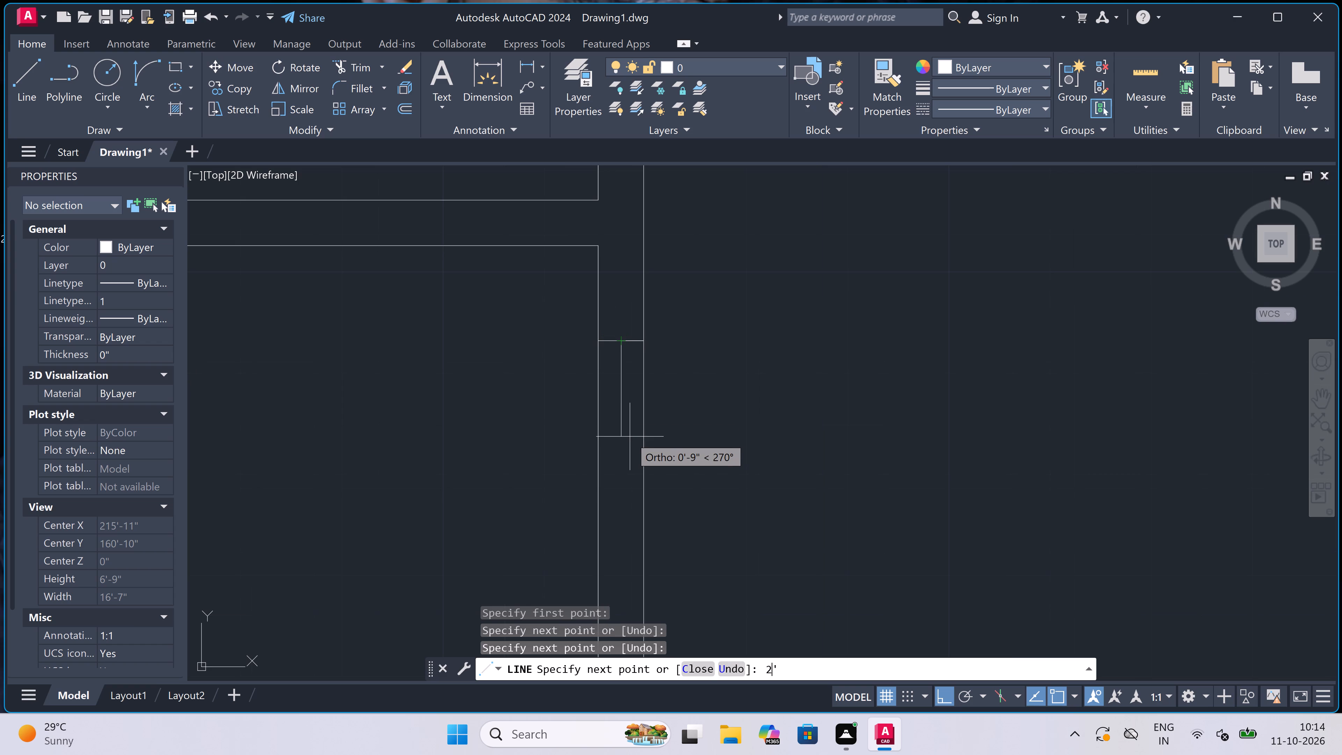
key("space")
scroll(630, 435, "down", 3)
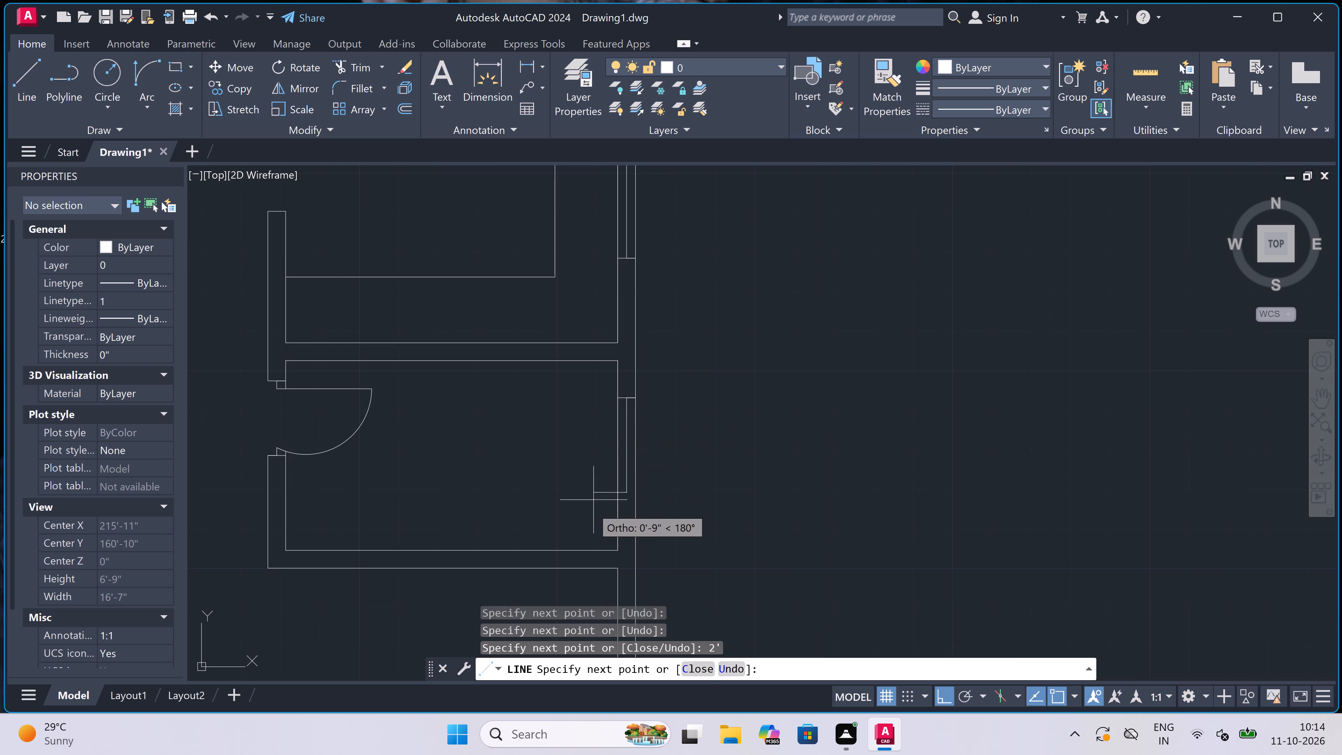
scroll(620, 501, "up", 2)
double_click(612, 480)
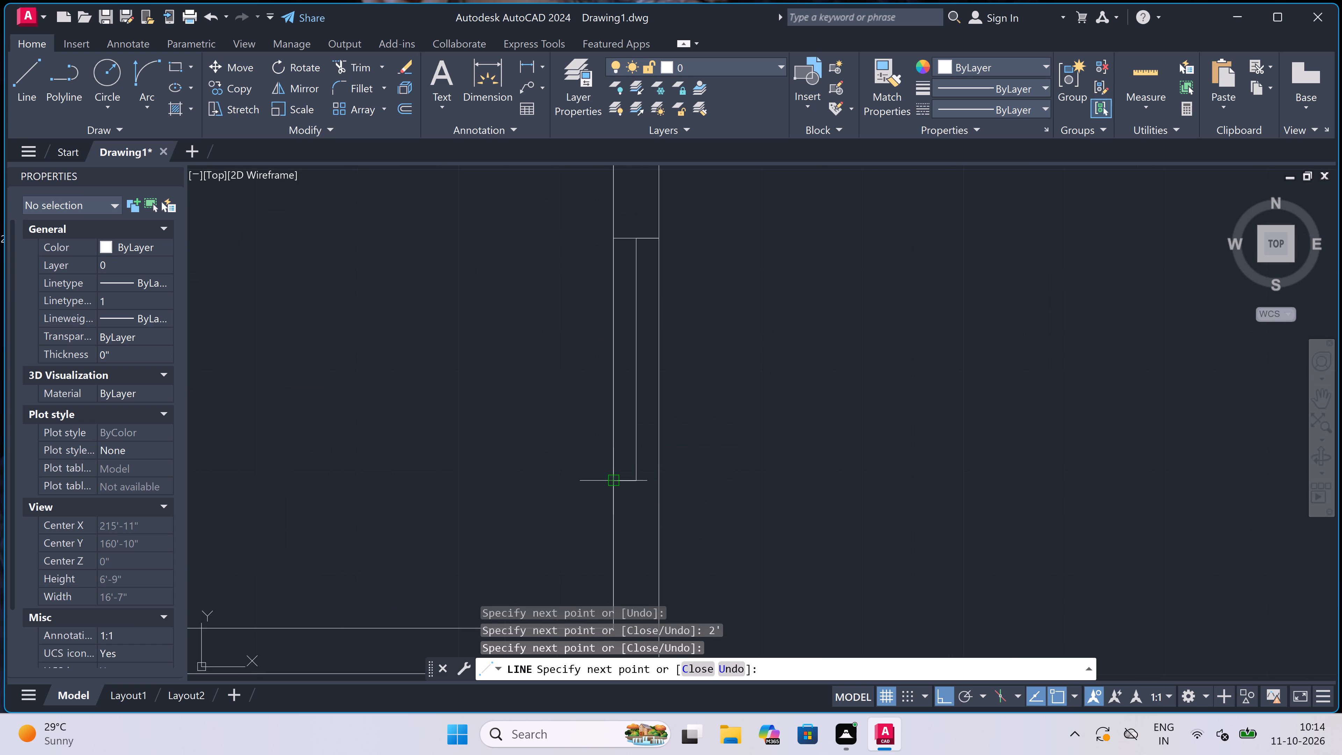
left_click(660, 482)
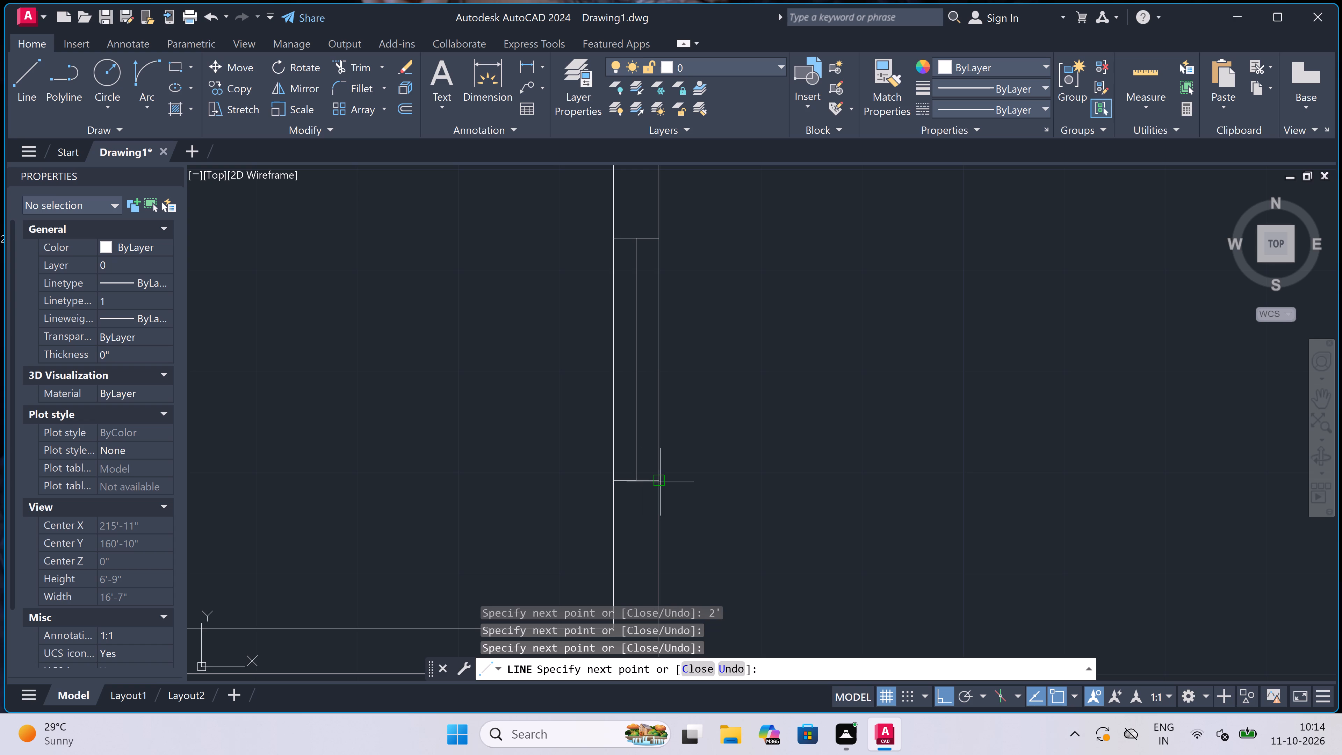
key("Escape")
Start a new line near the bottom wall of the left-hand 7' by 4' area.
scroll(584, 432, "down", 8)
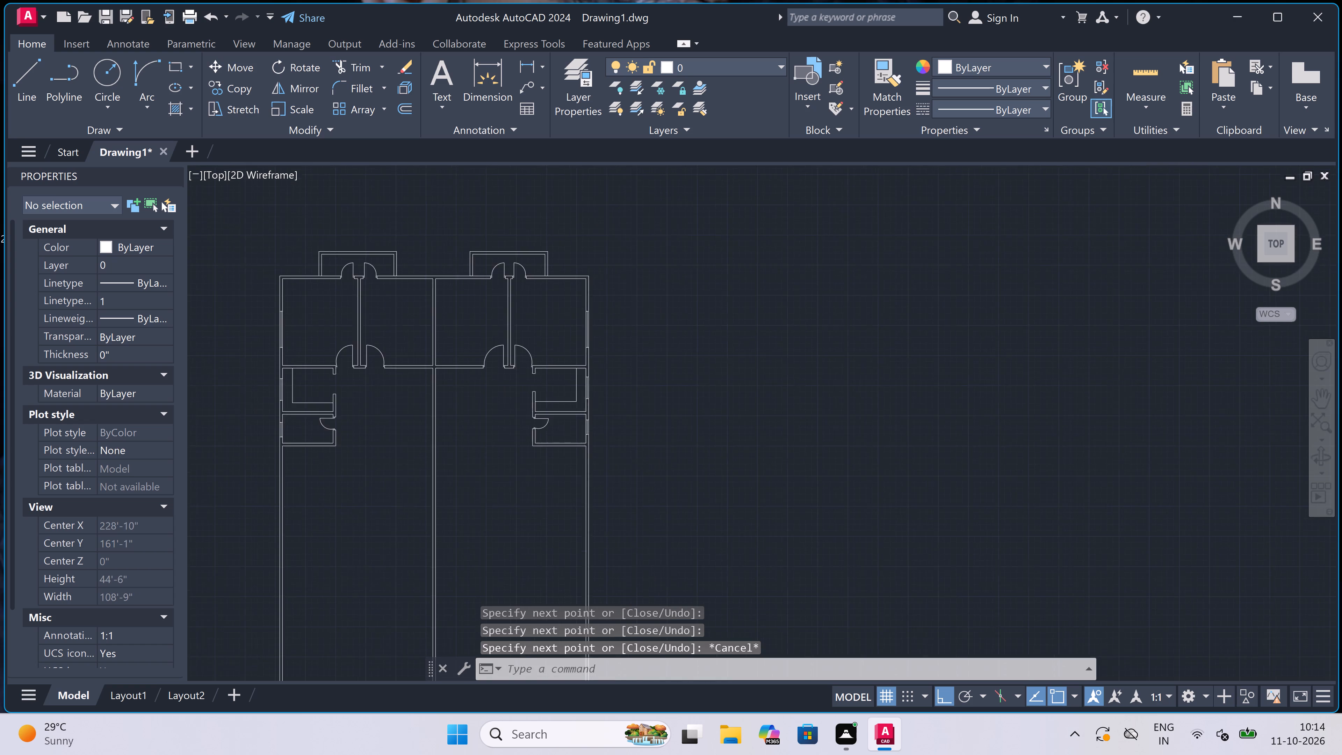
scroll(514, 444, "up", 1)
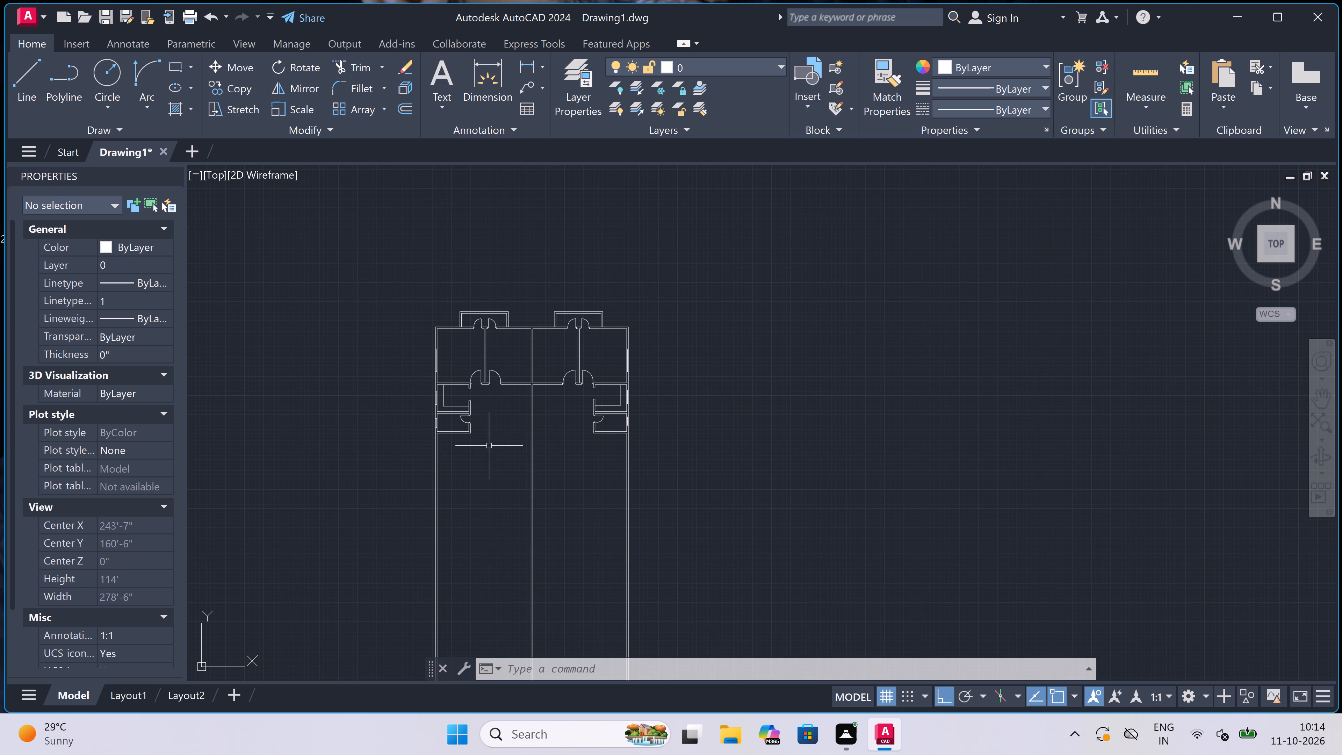
scroll(428, 440, "up", 3)
scroll(491, 422, "up", 1)
type("l")
key("space")
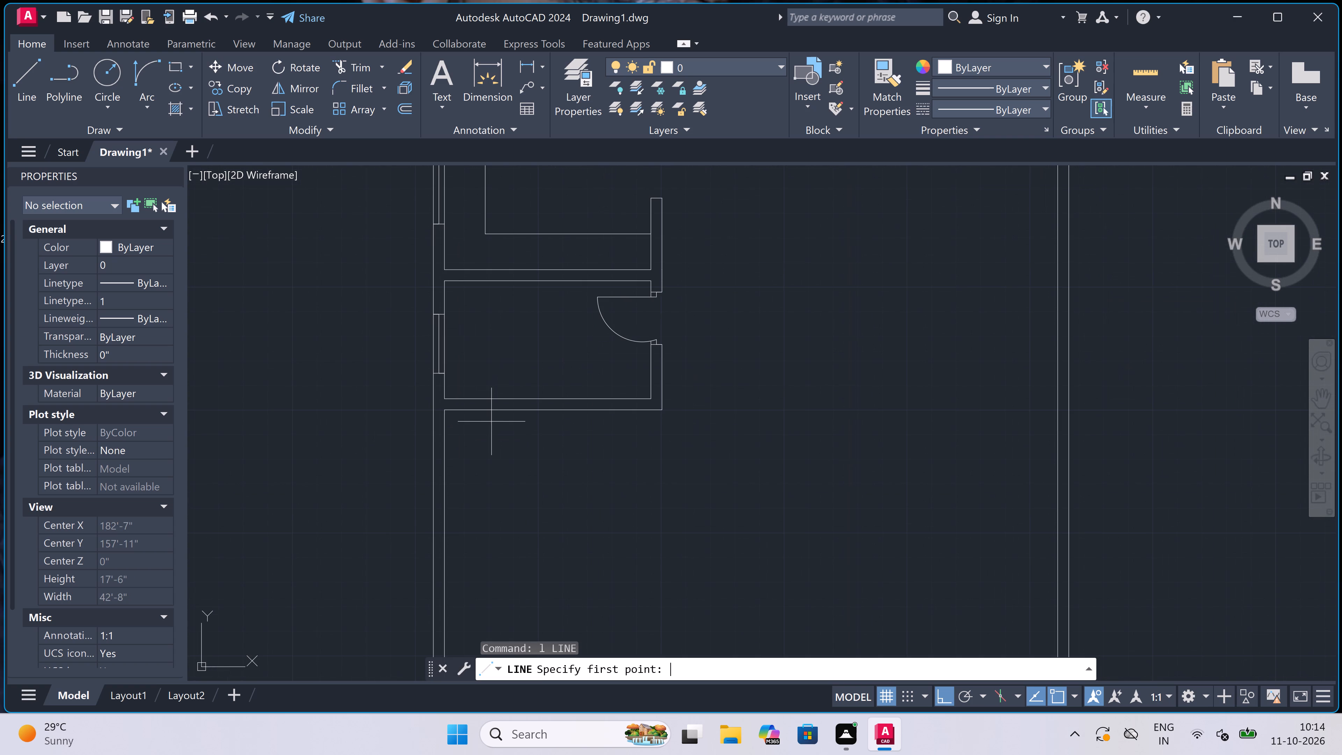
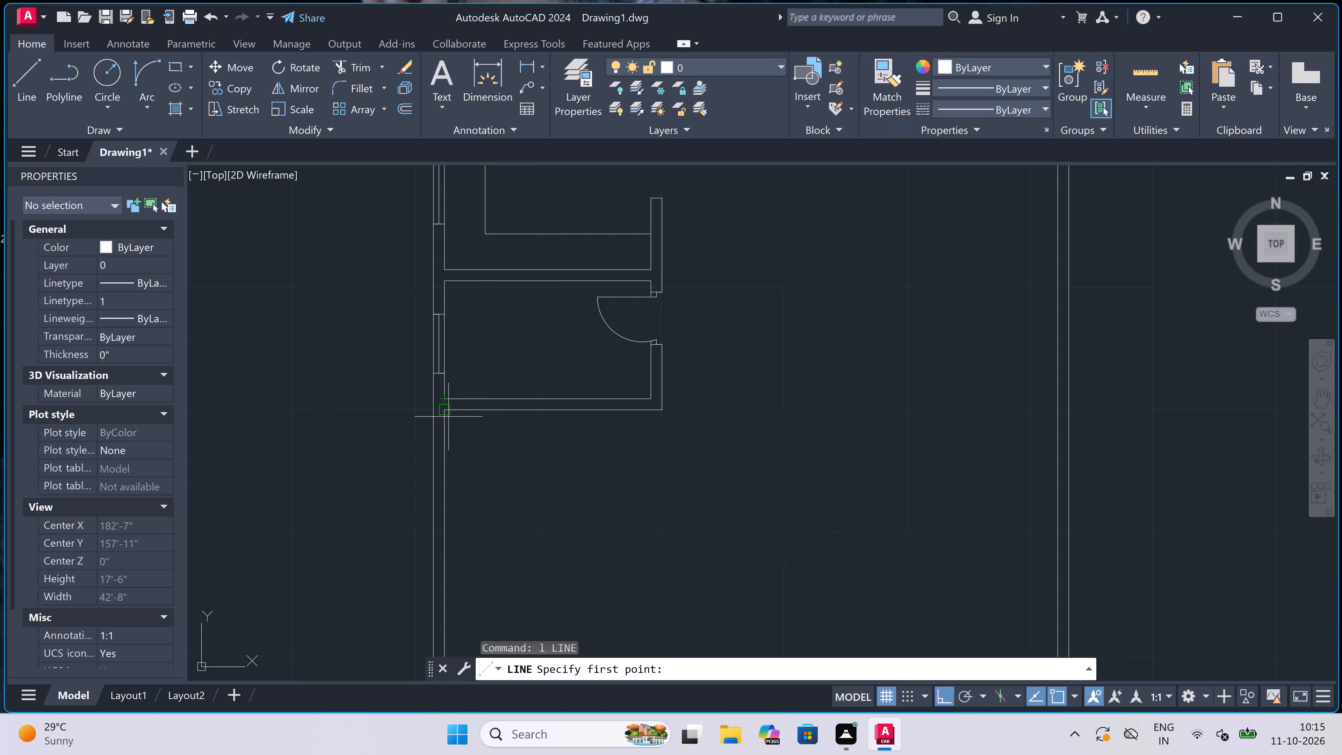
Draw a line 5' down from below the left-hand 7' by 4' area along the outer wall, continuing straight across to the right-hand outer wall's outer face.
left_click(441, 410)
type("5'")
key("space")
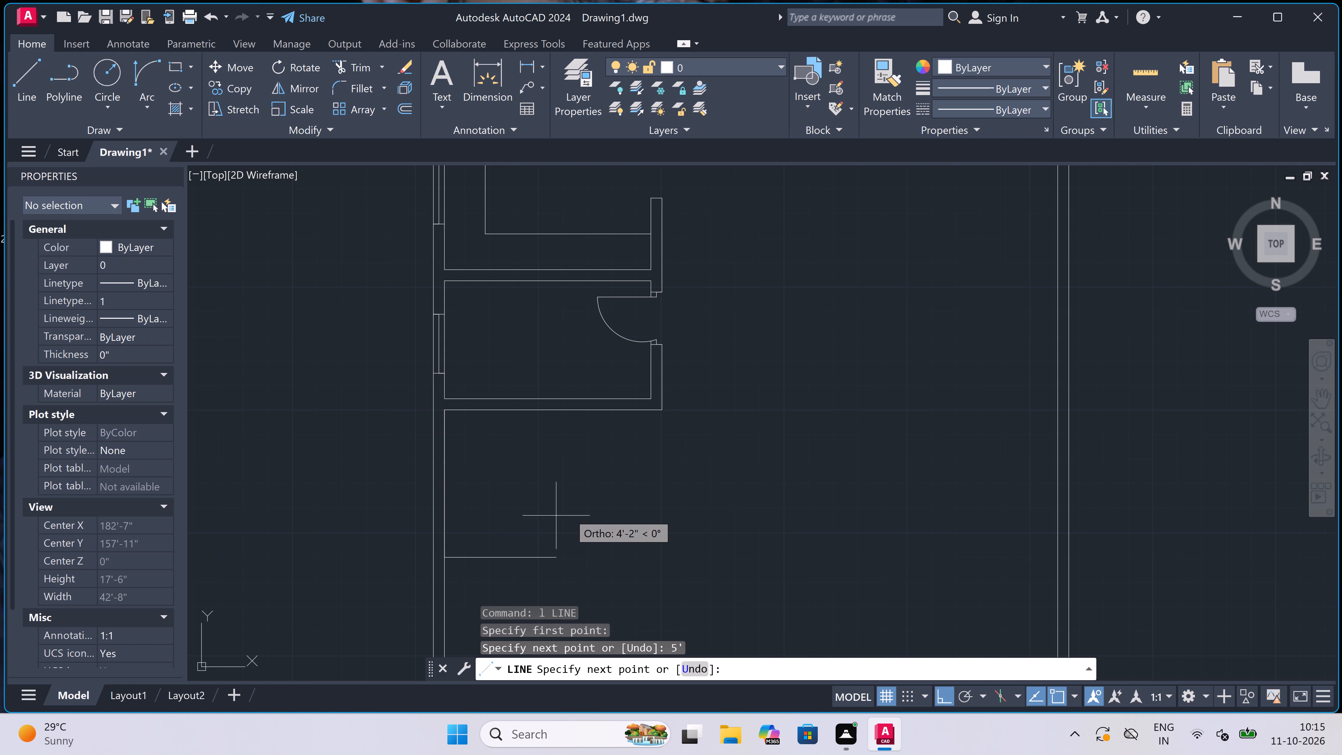
scroll(568, 513, "down", 3)
scroll(839, 516, "up", 2)
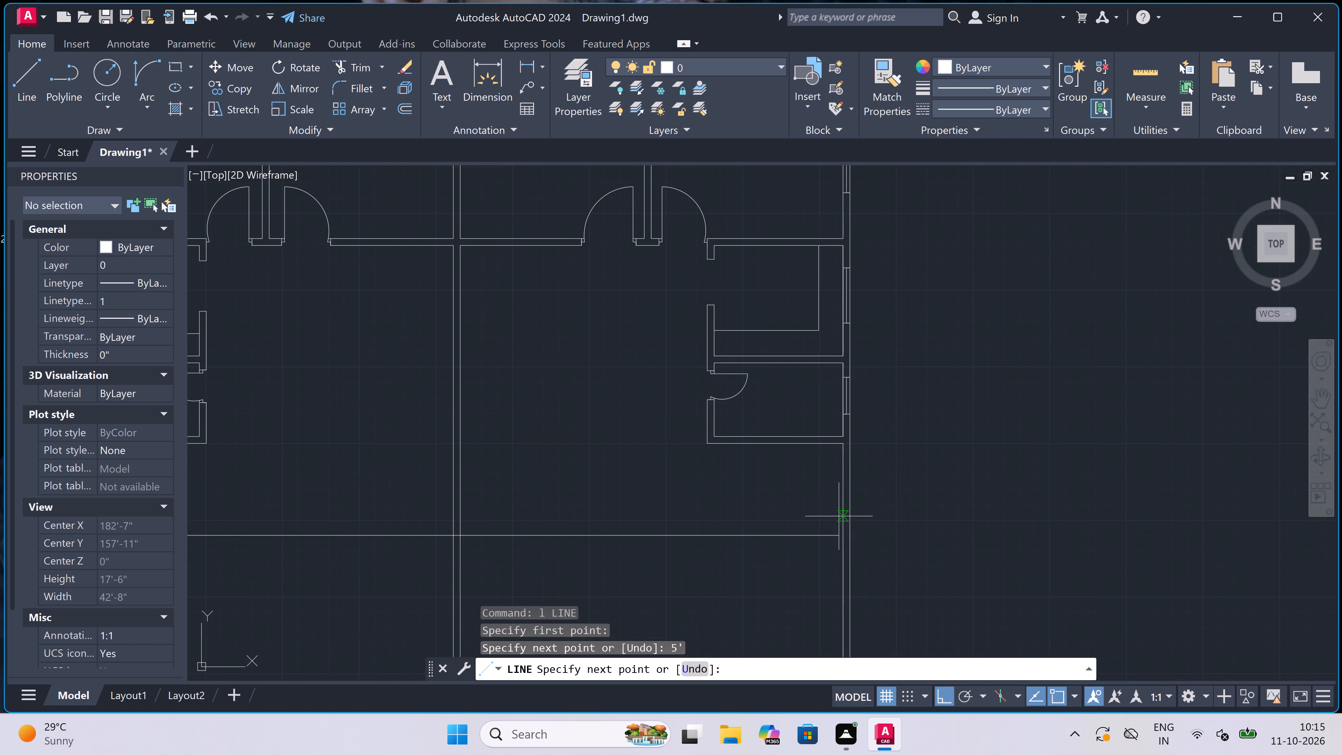
scroll(838, 533, "up", 3)
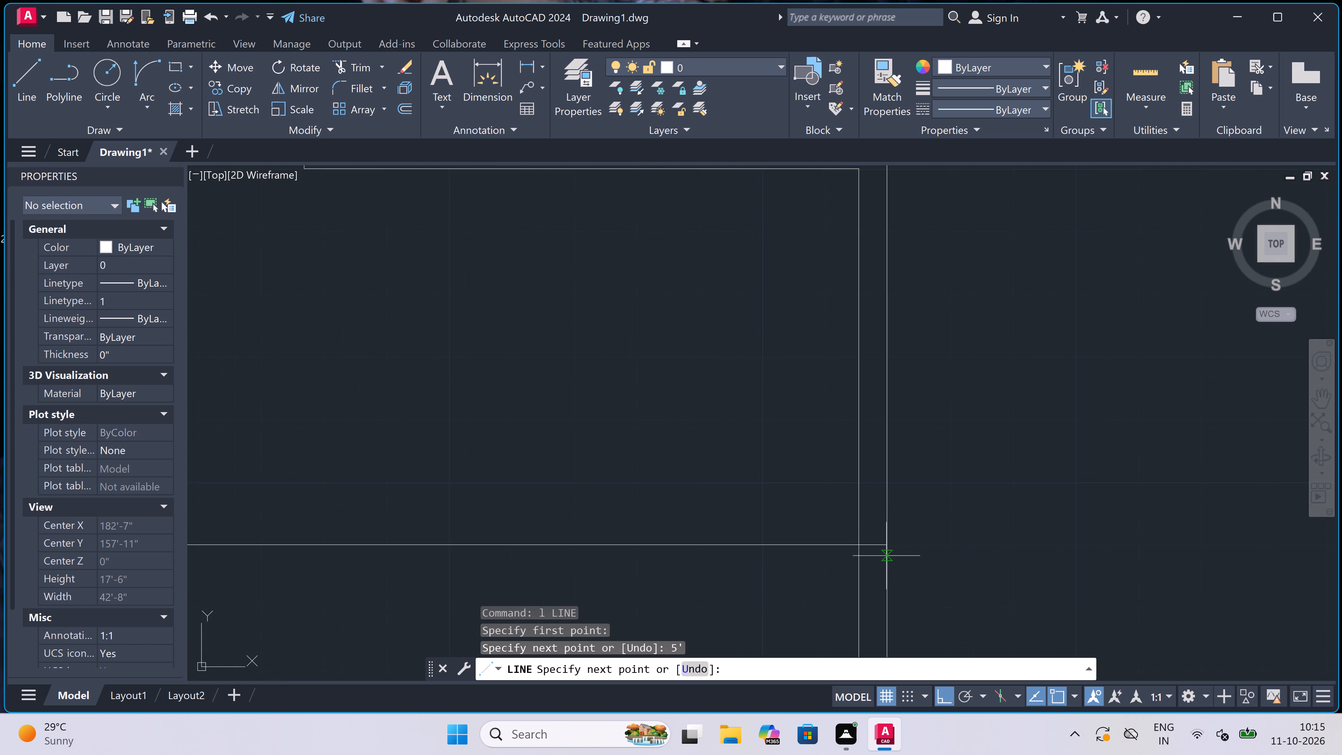
left_click(883, 542)
key("Escape")
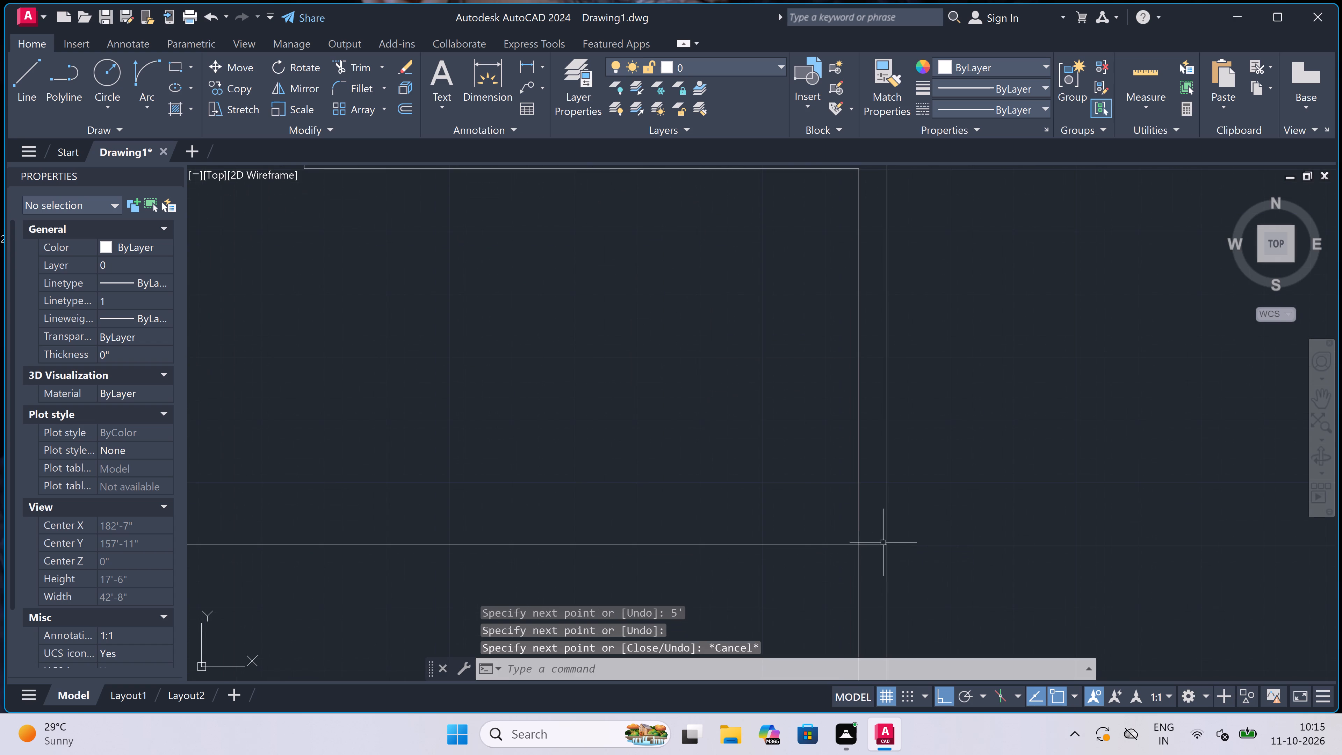
Draw a horizontal line joining the outer bottom corners of the left-hand and right-hand 7' by 4' areas.
scroll(805, 513, "down", 5)
scroll(668, 507, "up", 1)
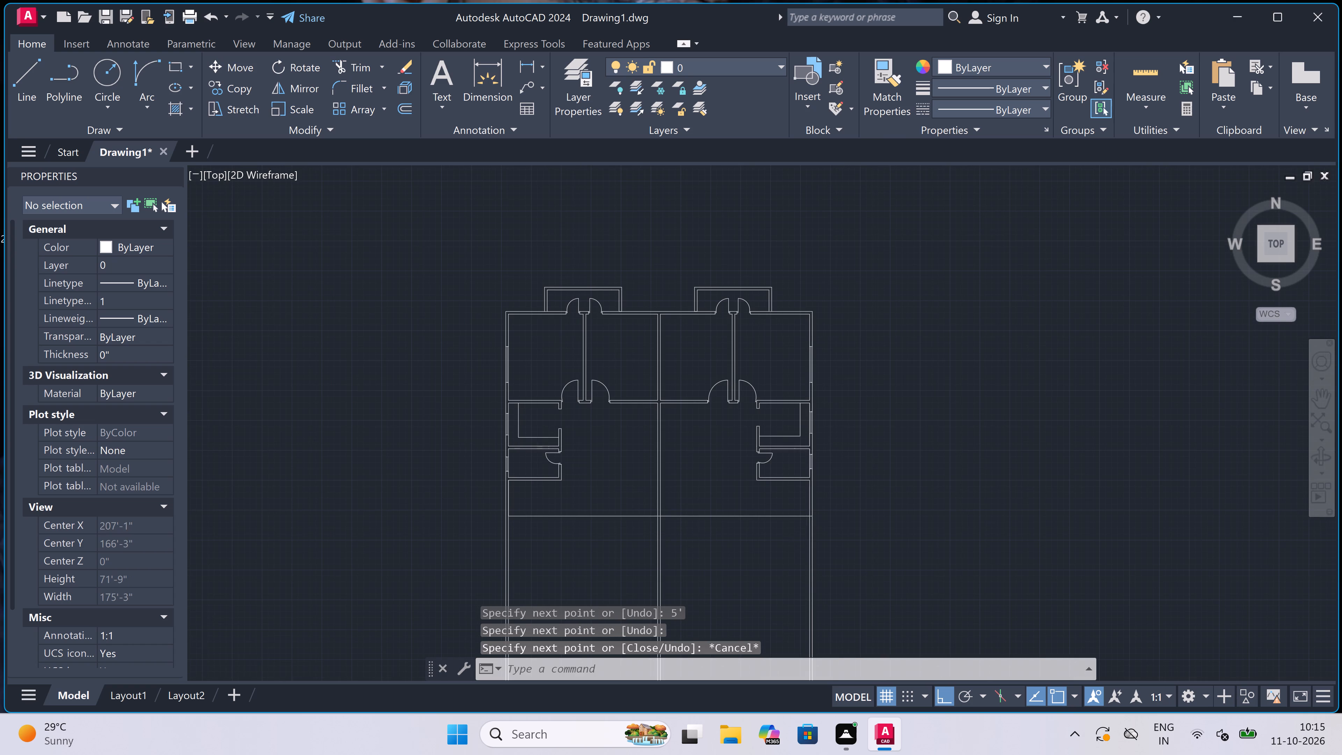
scroll(668, 507, "up", 1)
scroll(668, 507, "down", 1)
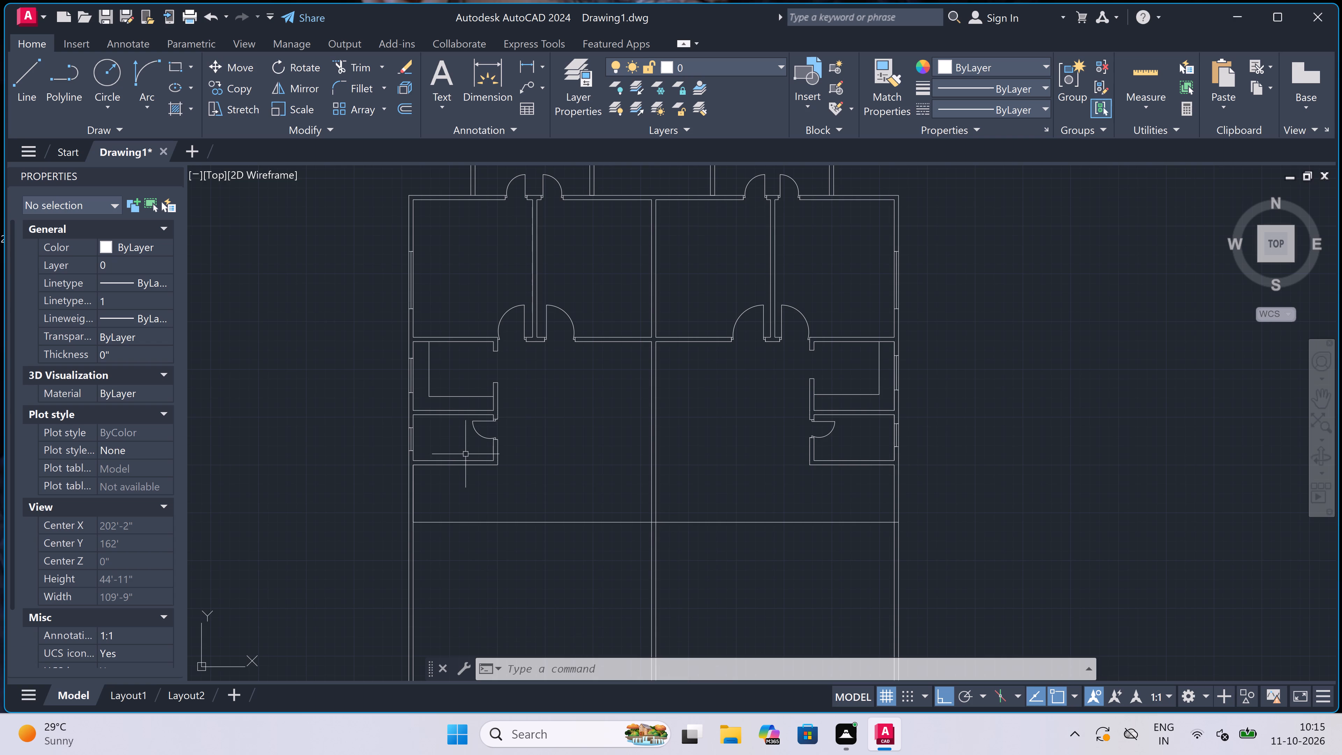
key("space")
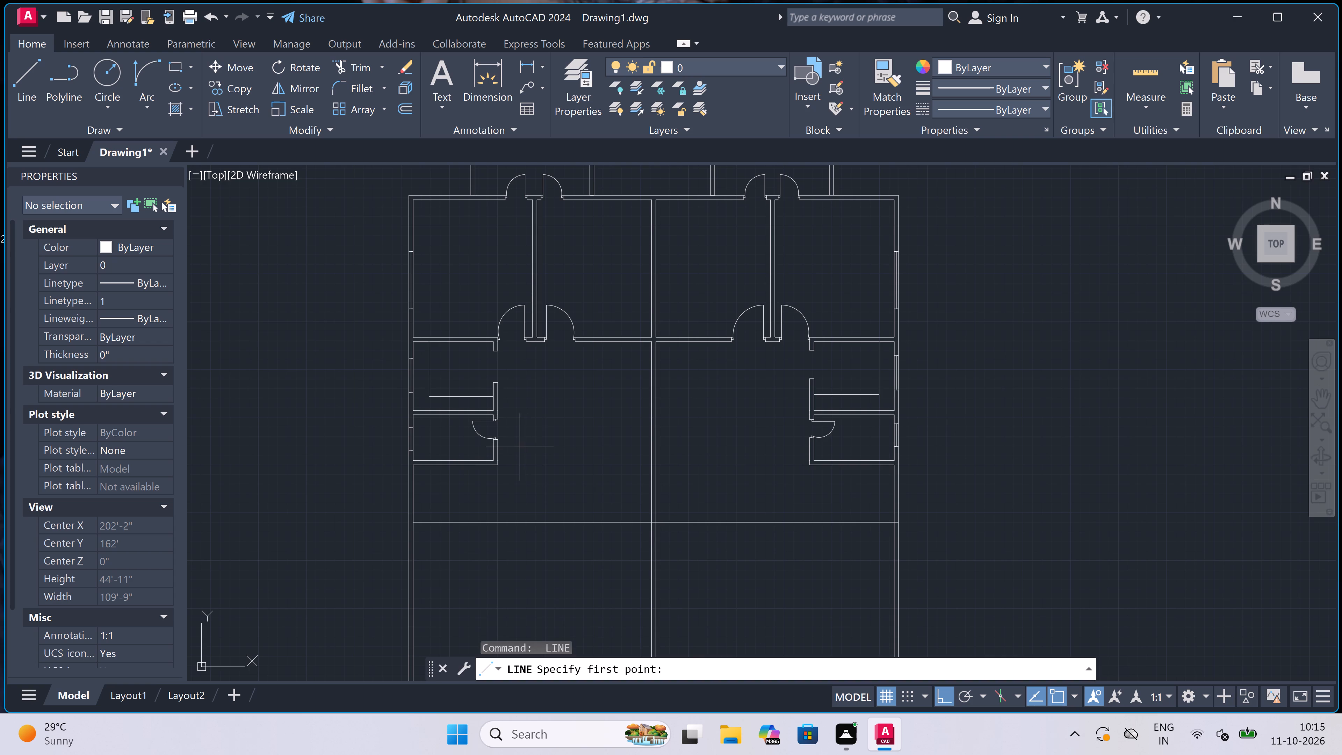
scroll(509, 466, "up", 2)
left_click(482, 466)
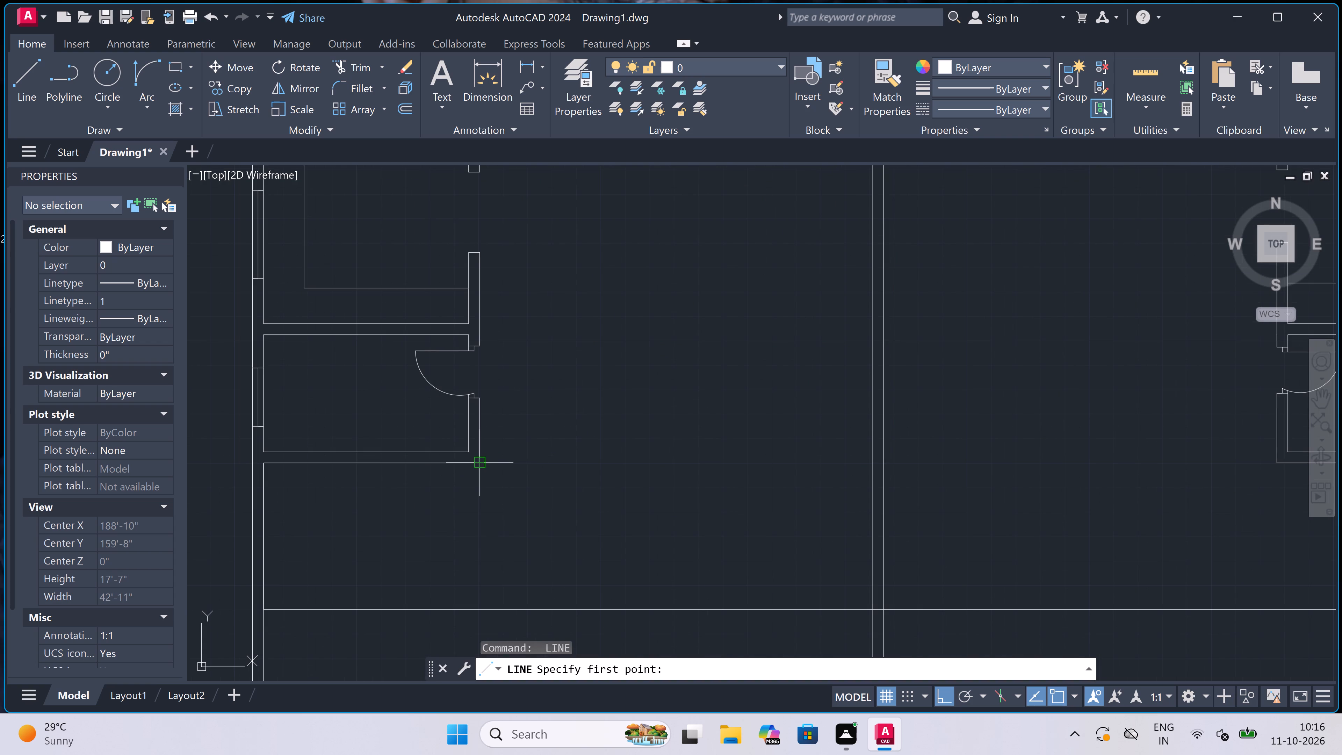
scroll(482, 466, "down", 2)
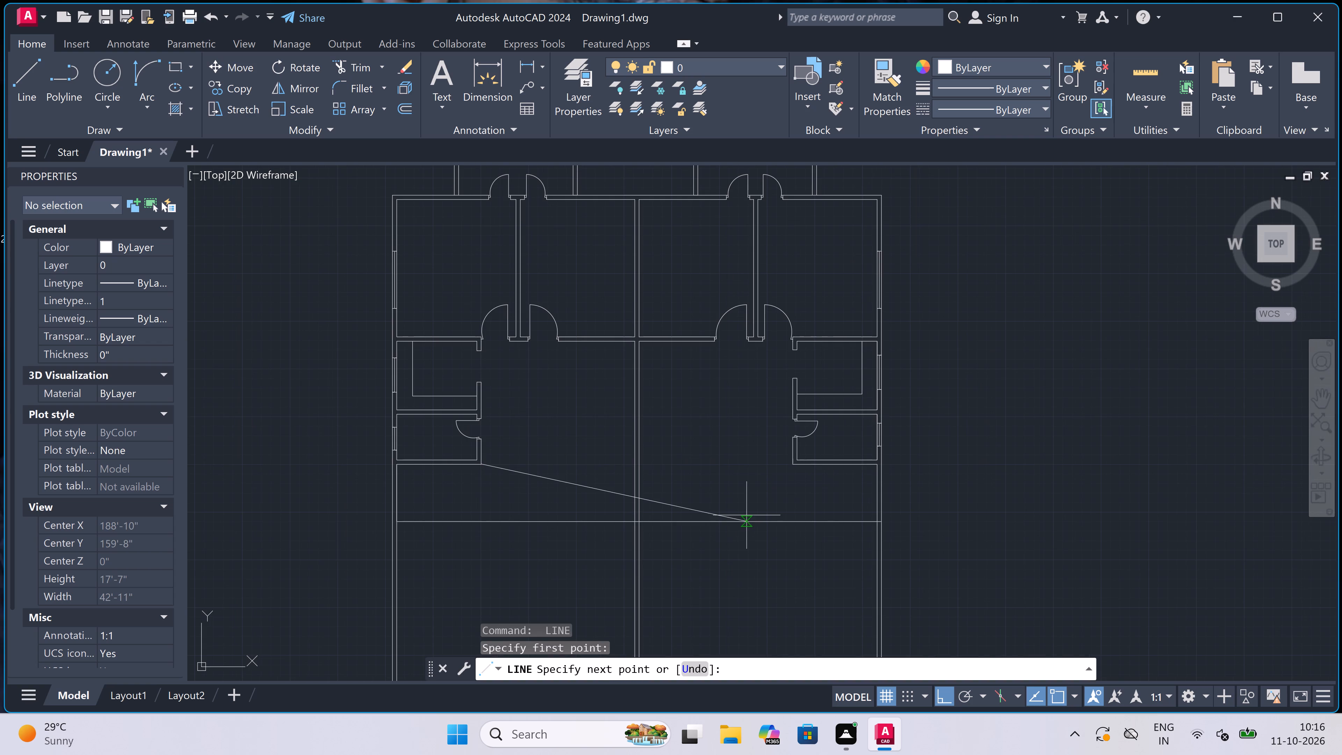
scroll(786, 463, "up", 2)
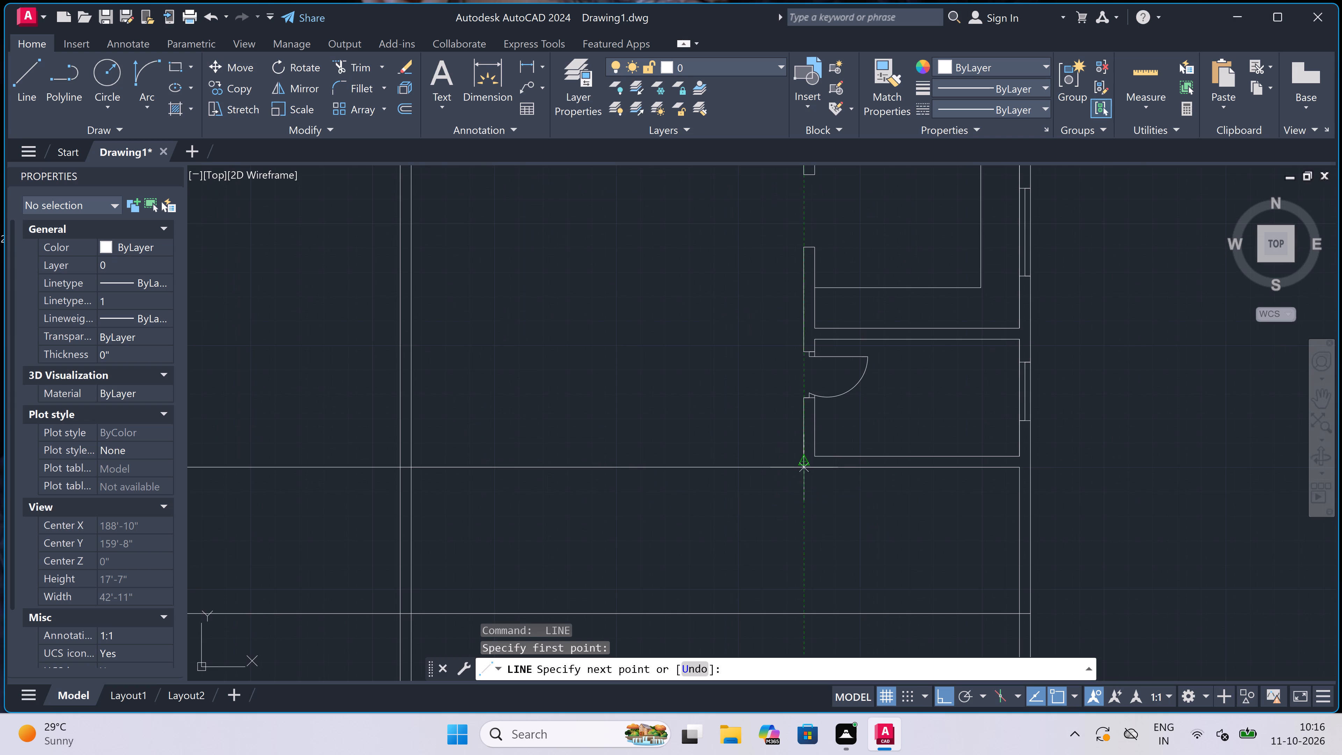
left_click(808, 471)
key("Escape")
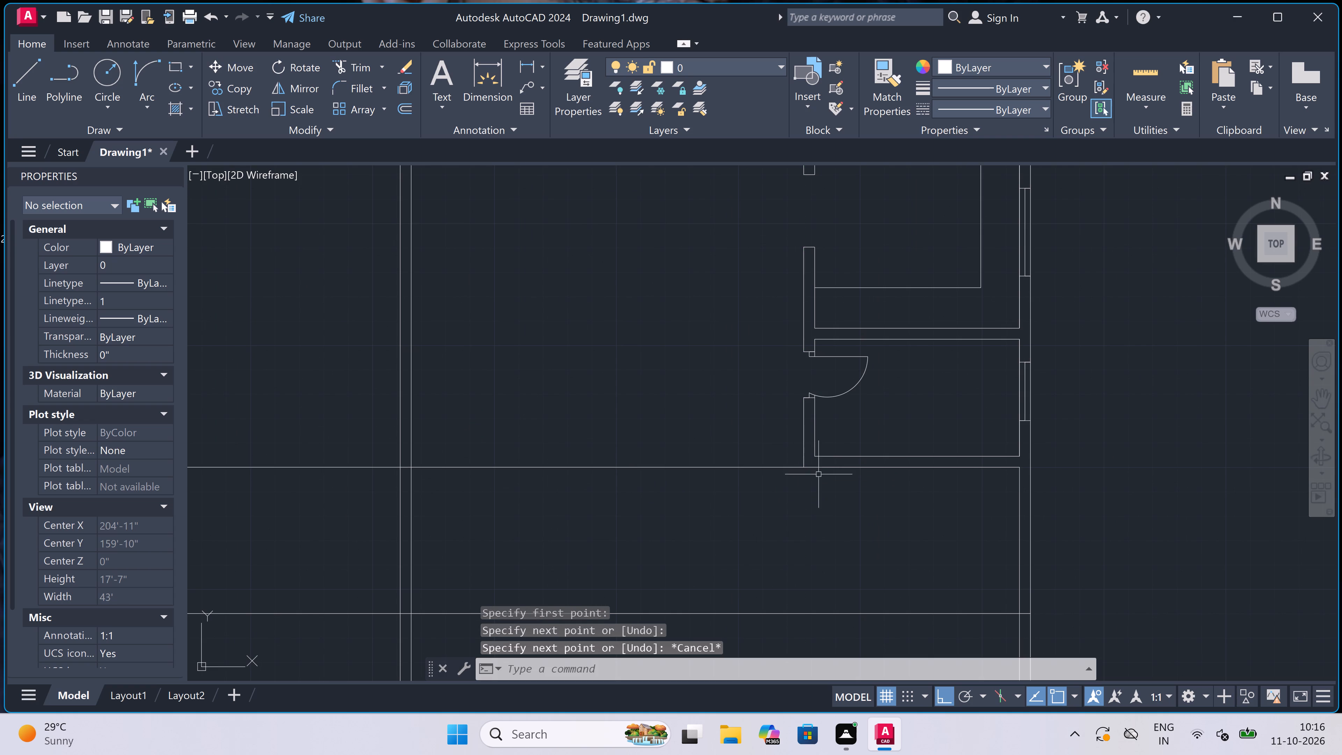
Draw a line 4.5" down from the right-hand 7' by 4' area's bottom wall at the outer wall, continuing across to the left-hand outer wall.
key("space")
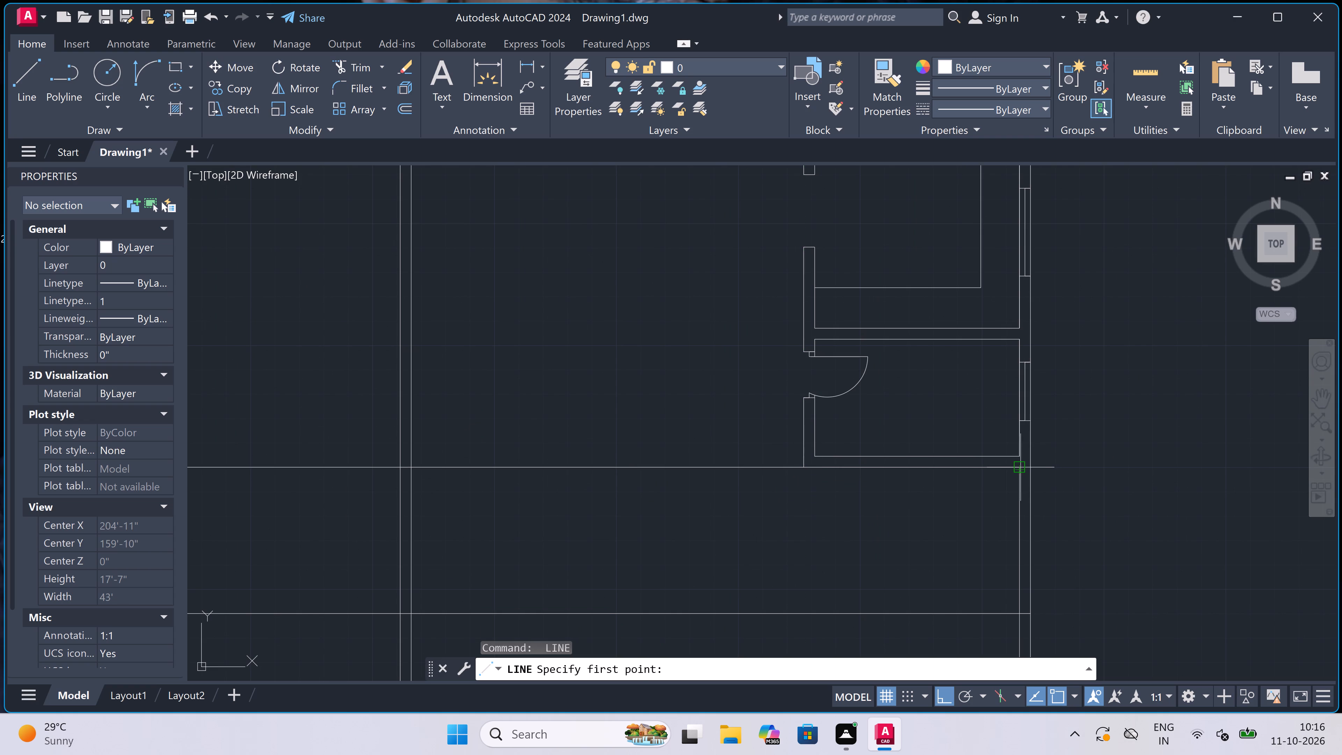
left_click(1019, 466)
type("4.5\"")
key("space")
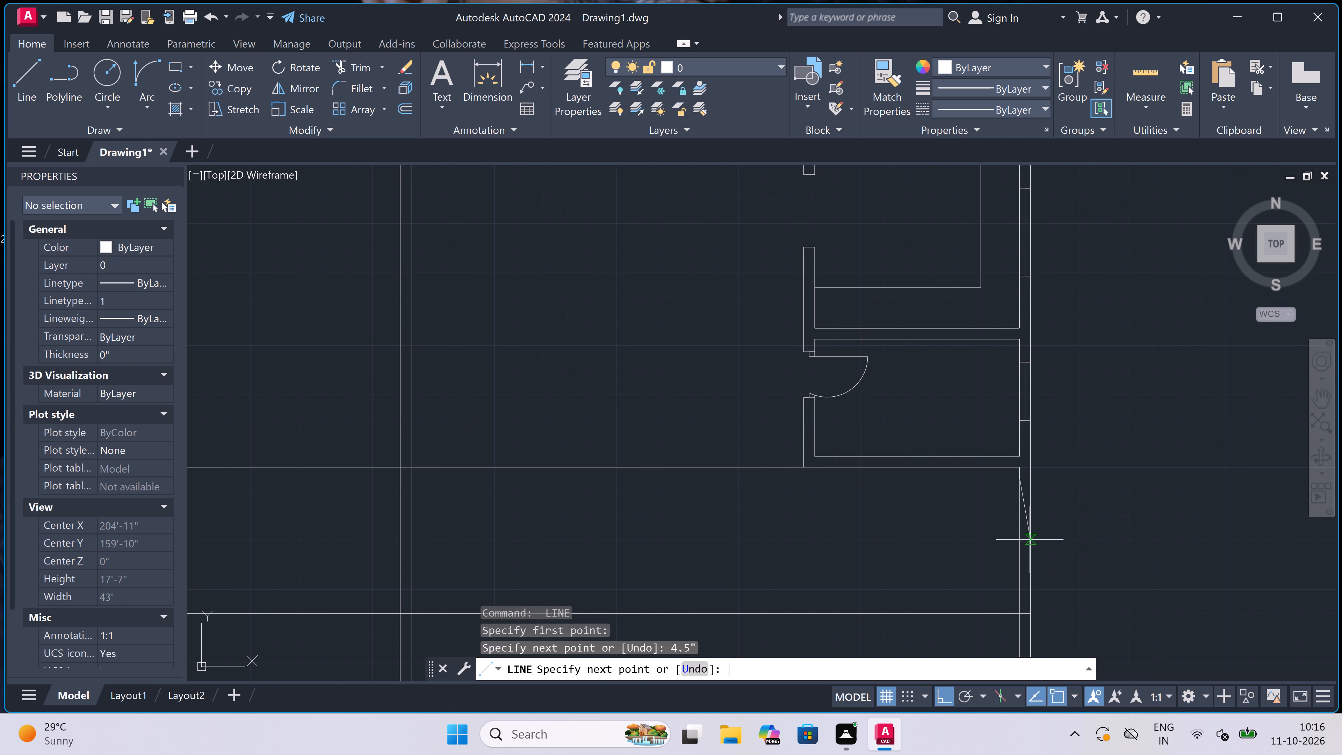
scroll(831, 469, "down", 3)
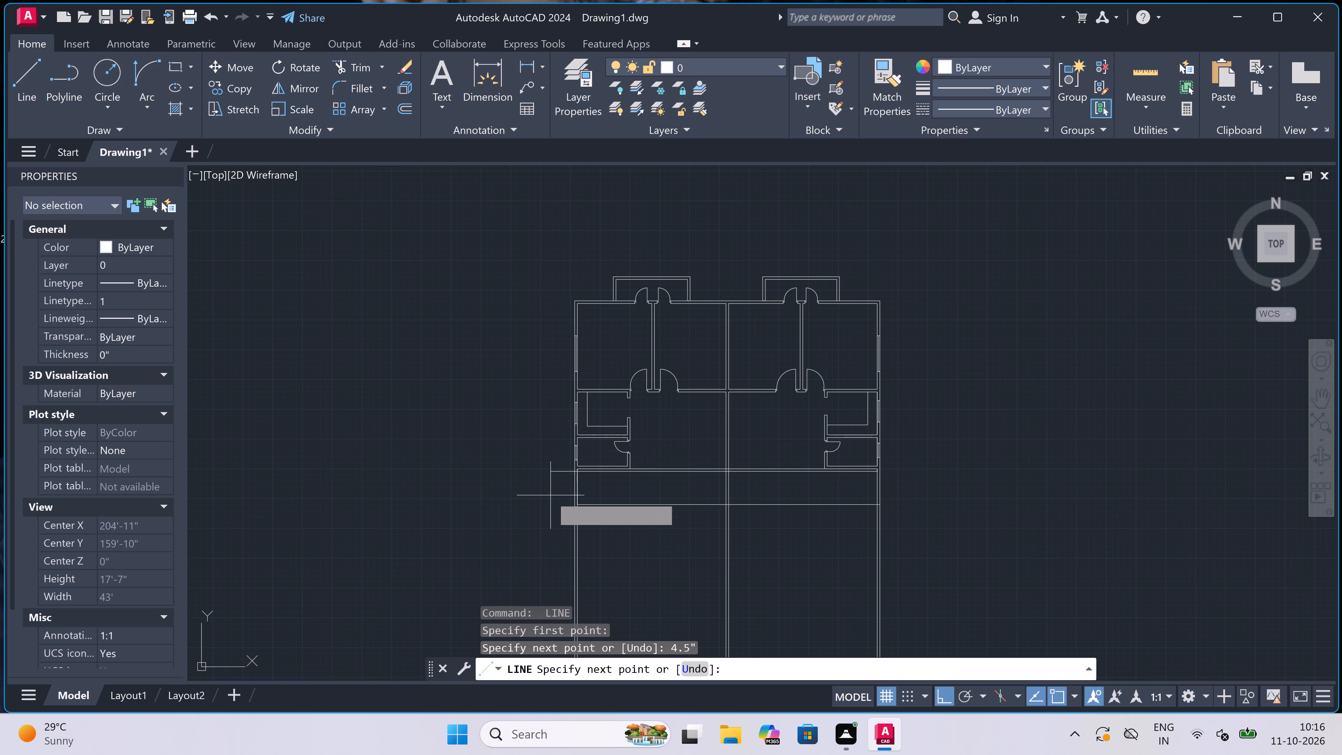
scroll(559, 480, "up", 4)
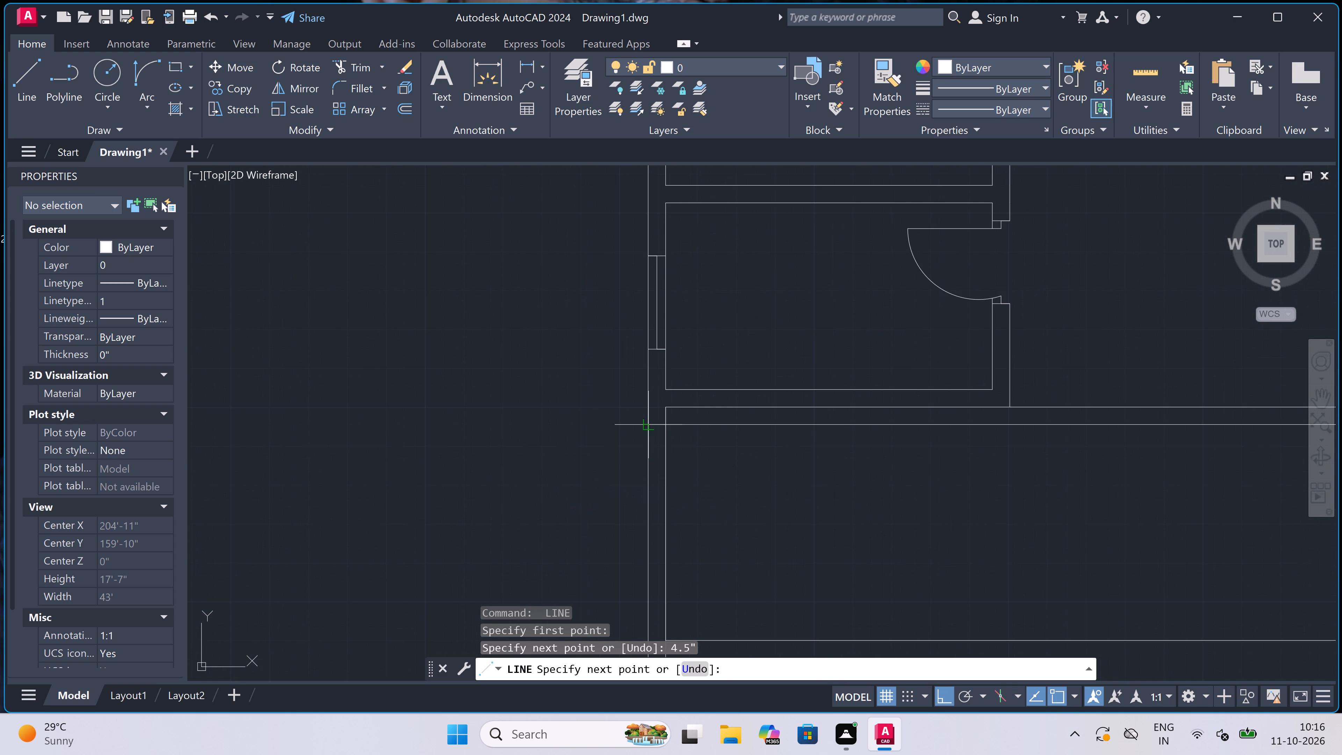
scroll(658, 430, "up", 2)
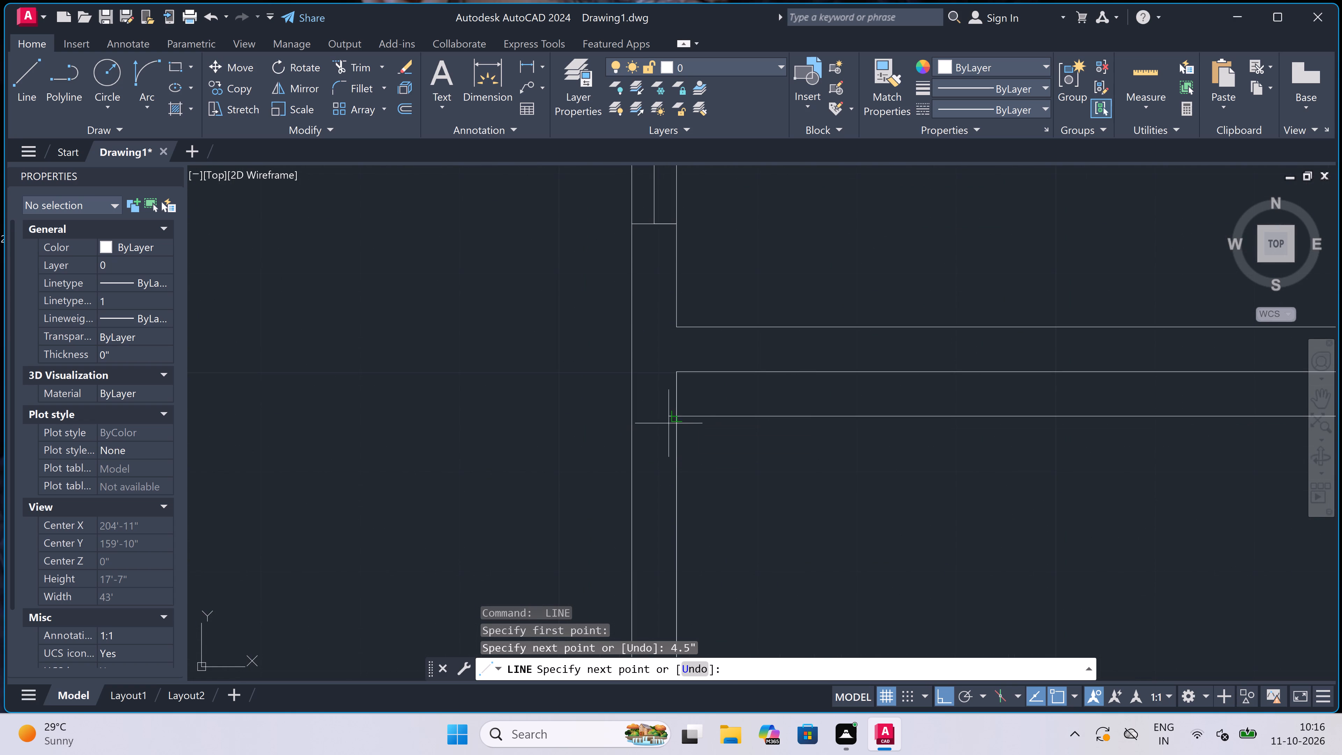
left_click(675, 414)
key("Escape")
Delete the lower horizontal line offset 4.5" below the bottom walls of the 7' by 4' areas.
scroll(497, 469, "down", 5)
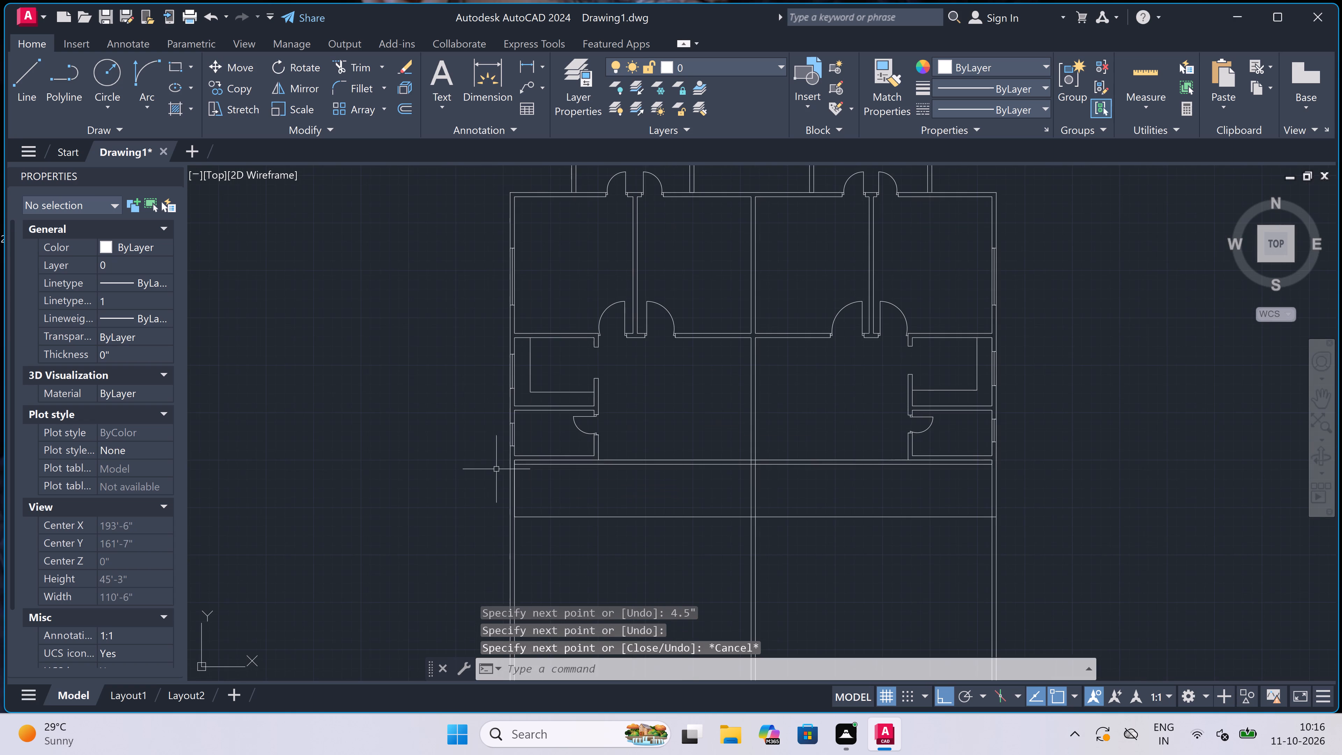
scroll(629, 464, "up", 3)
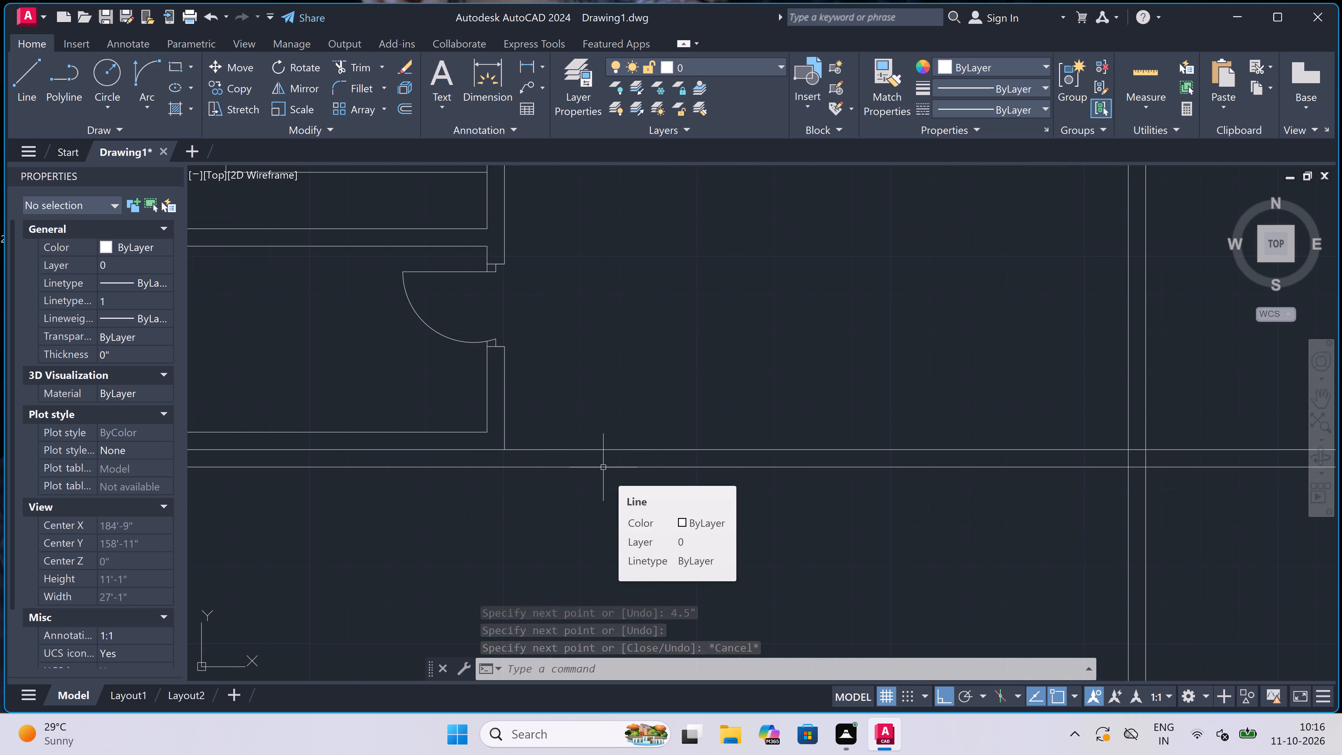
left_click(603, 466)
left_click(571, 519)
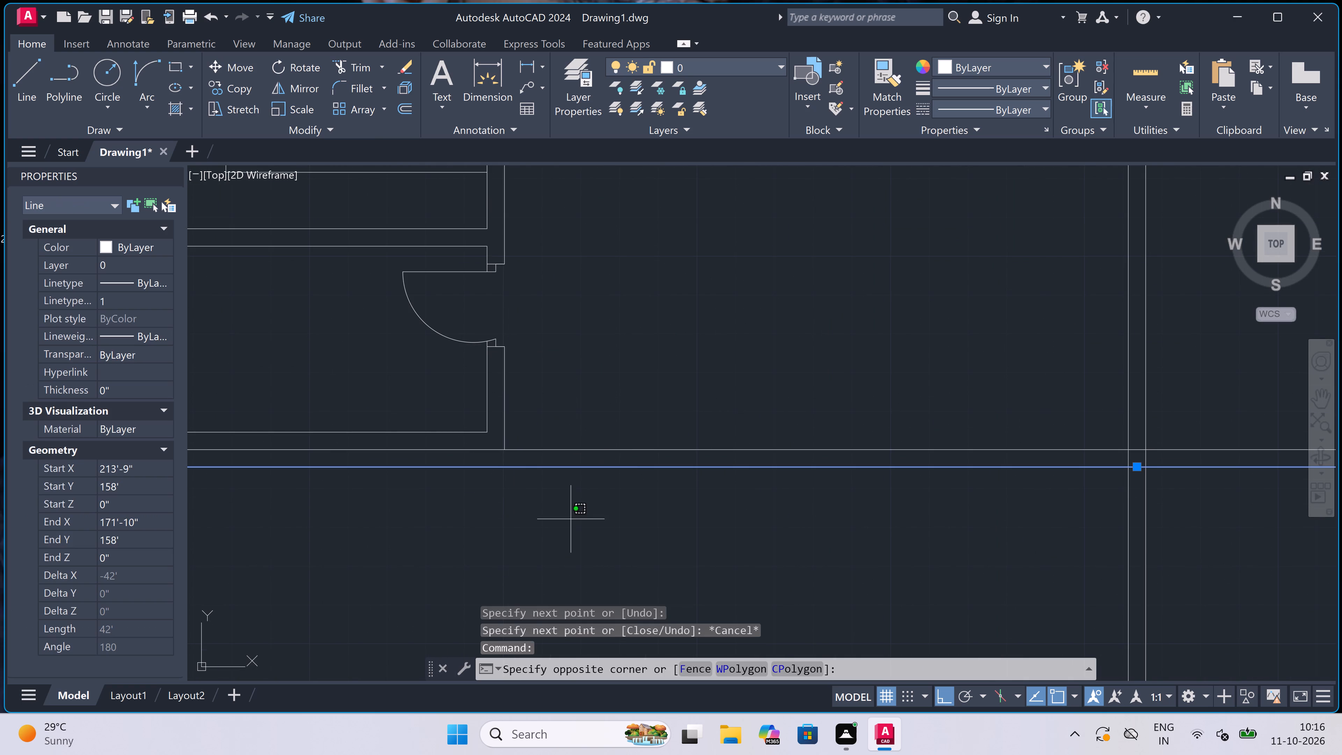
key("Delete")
Draw a horizontal line between the two 7' by 4' areas, level with their inner bottom wall faces, as the wall's upper face.
scroll(569, 515, "down", 2)
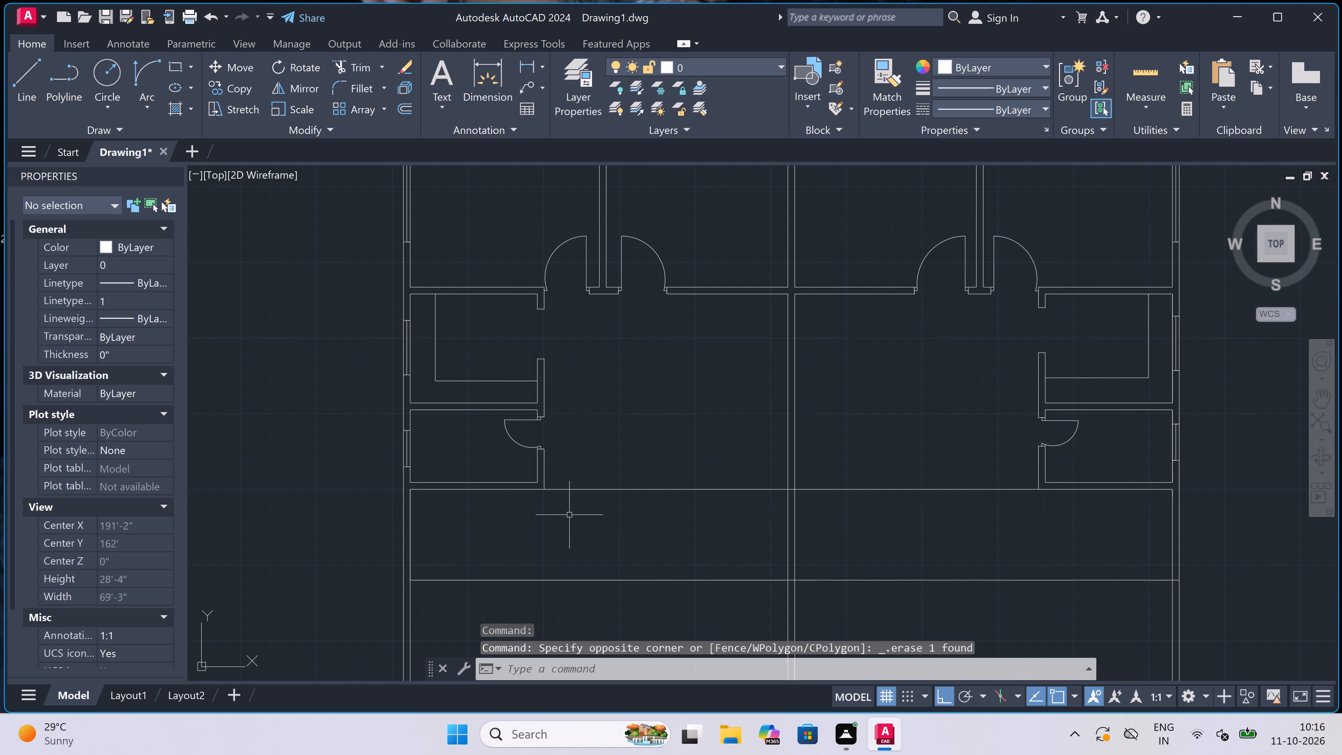
key("l")
key("space")
scroll(527, 475, "up", 1)
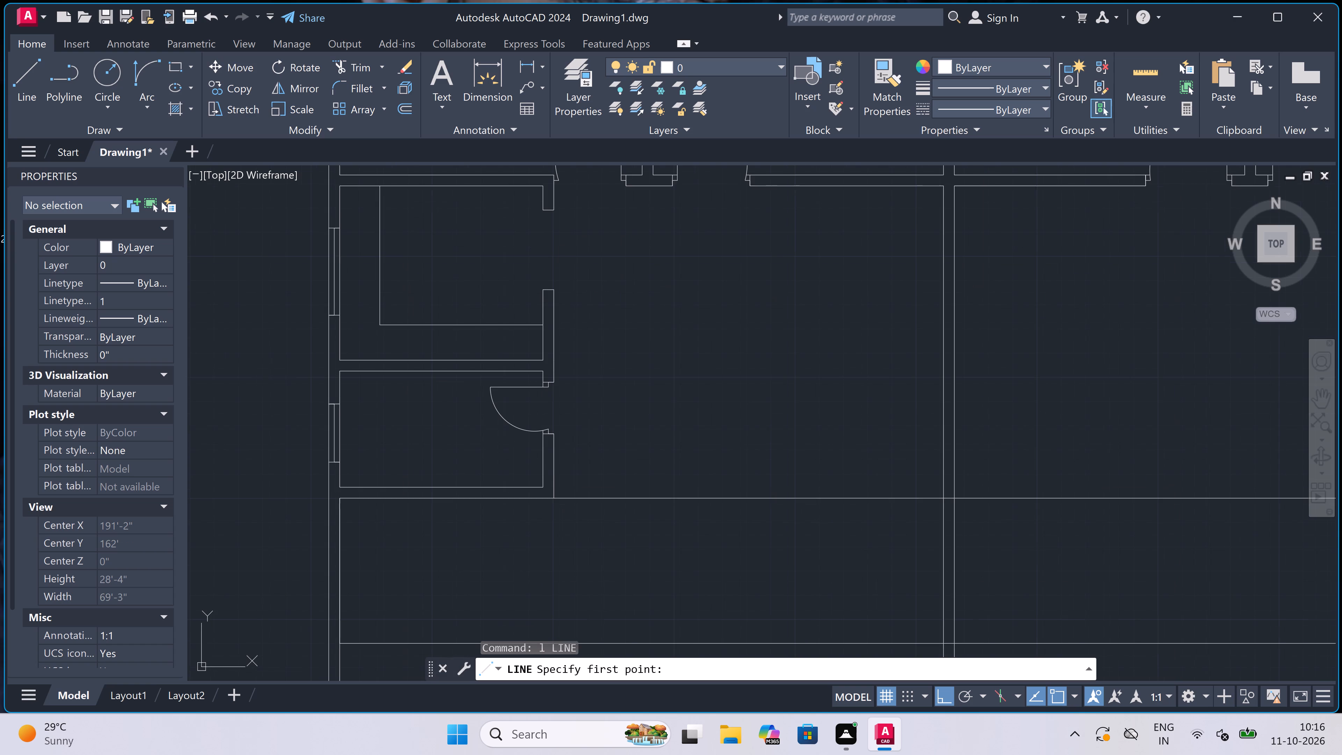
scroll(547, 488, "up", 2)
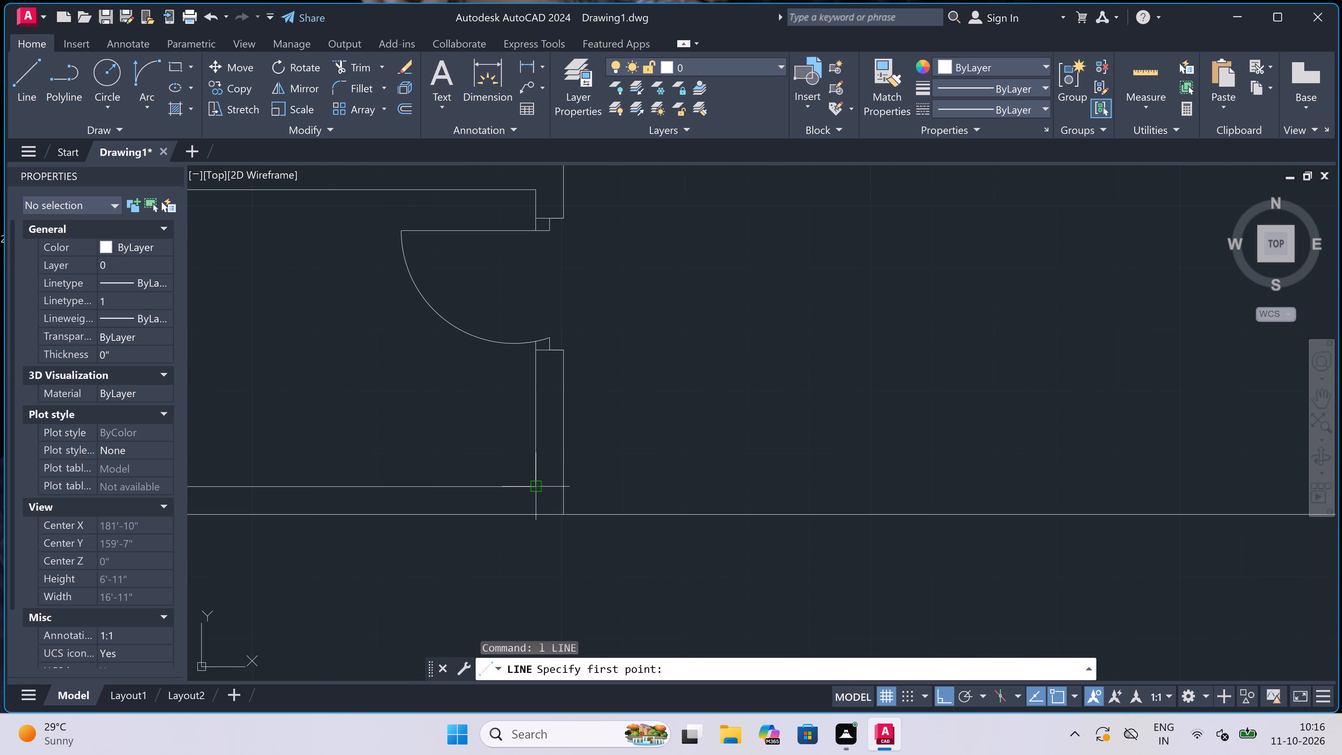
left_click(568, 486)
scroll(568, 487, "down", 3)
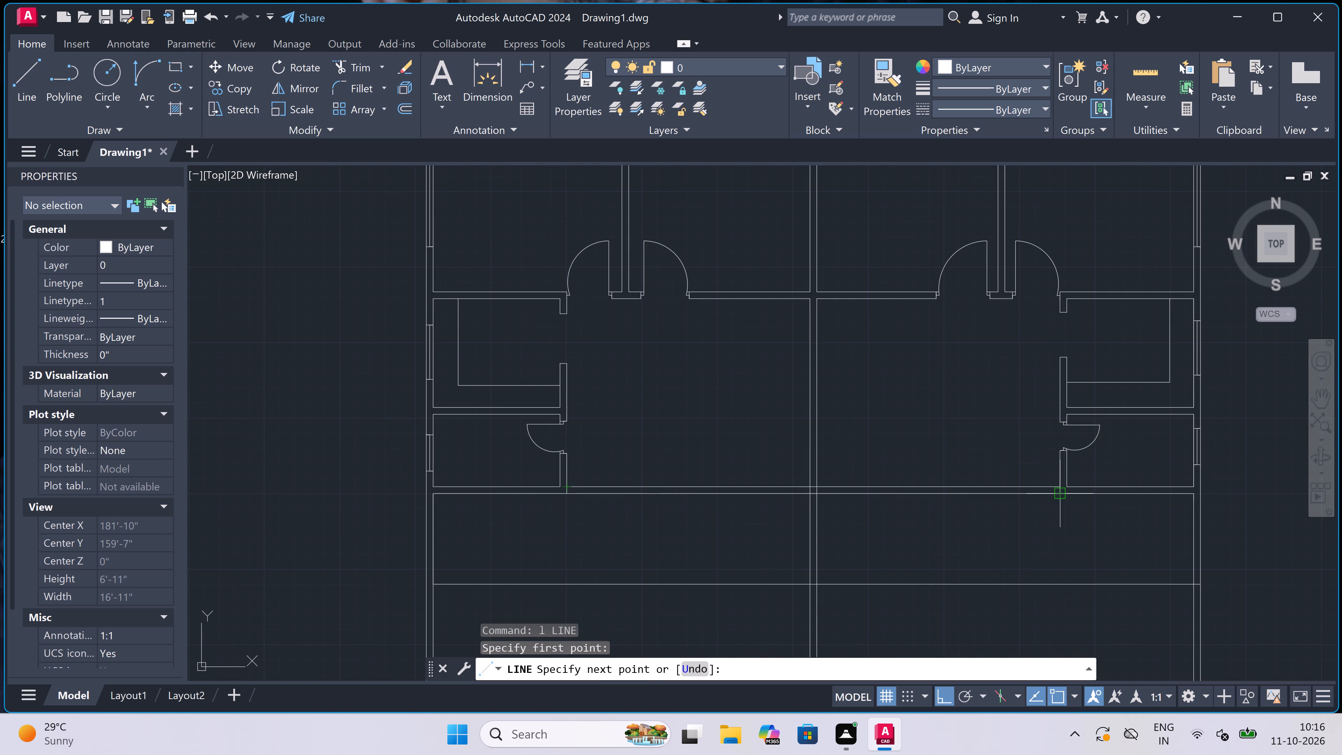
scroll(1059, 493, "up", 3)
left_click(1065, 470)
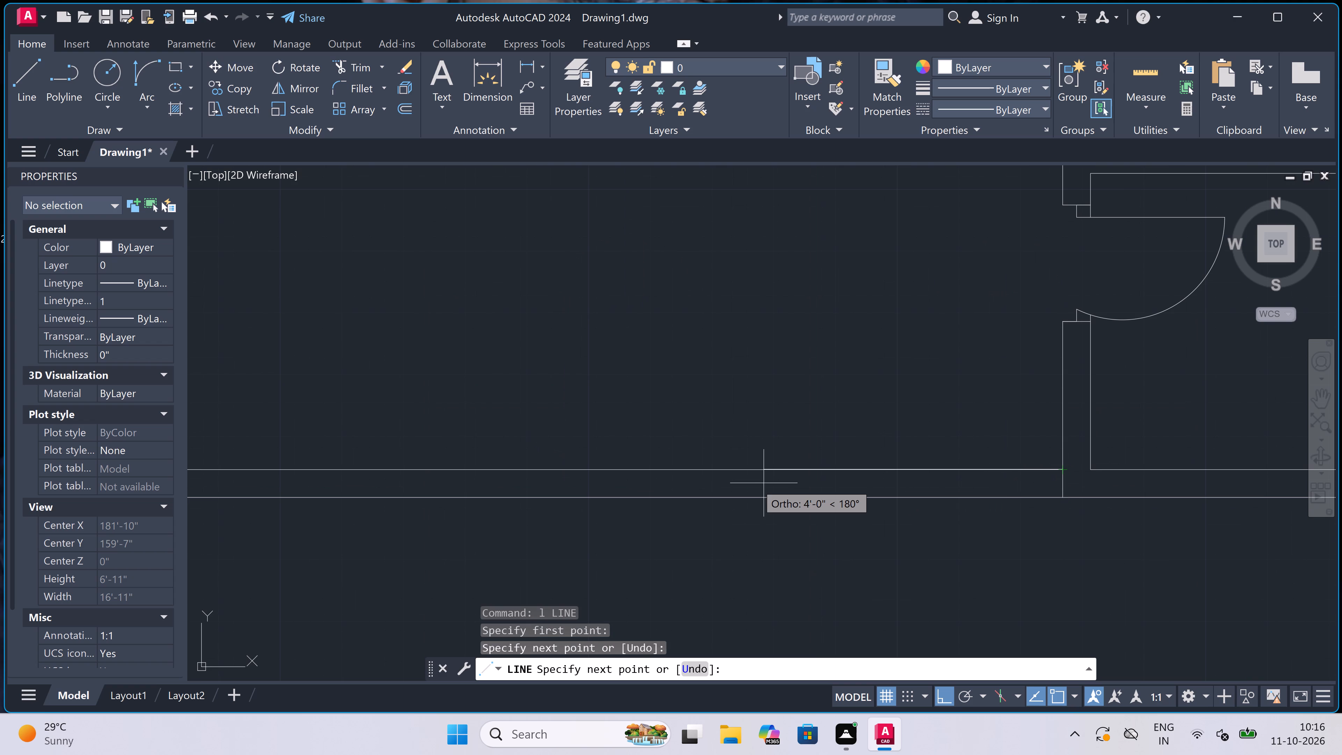
key("Escape")
Trim the central dividing wall's lines between the new cross wall and the horizontal line 5' below it.
scroll(691, 474, "down", 3)
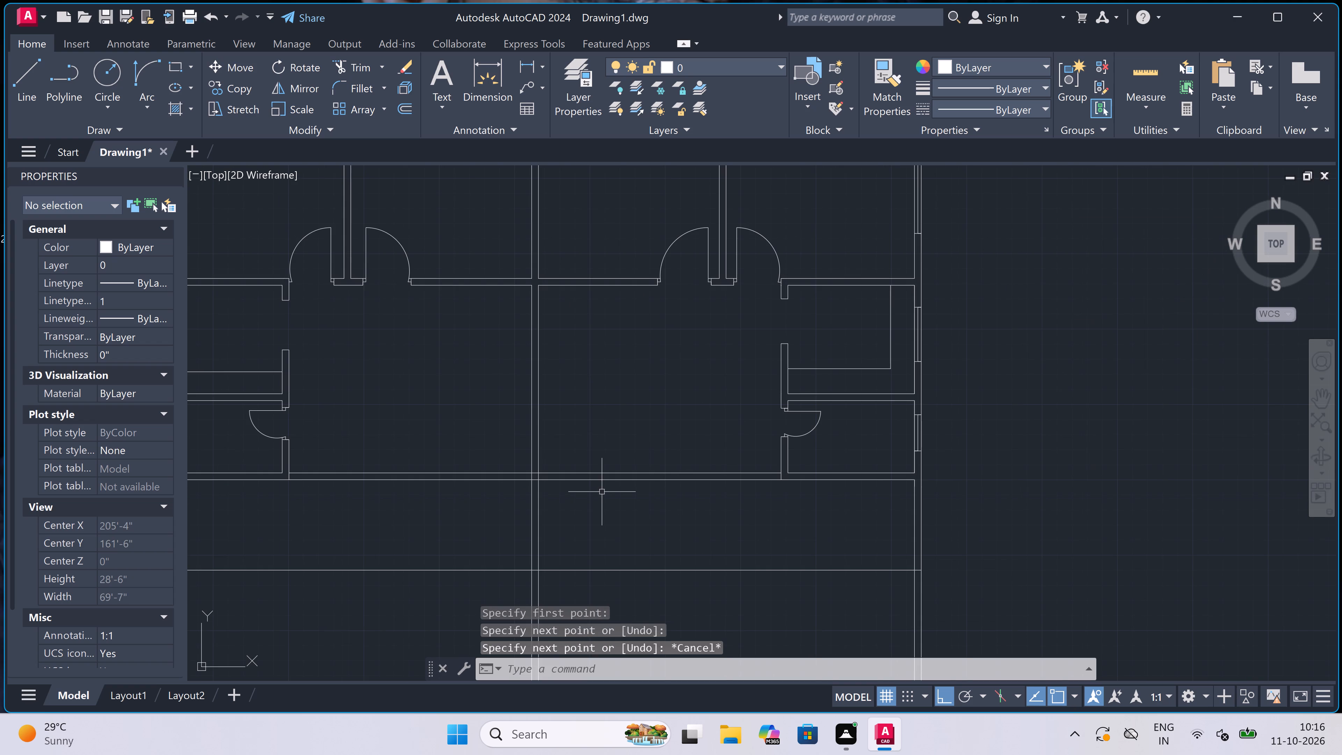
scroll(602, 492, "down", 2)
type("tr")
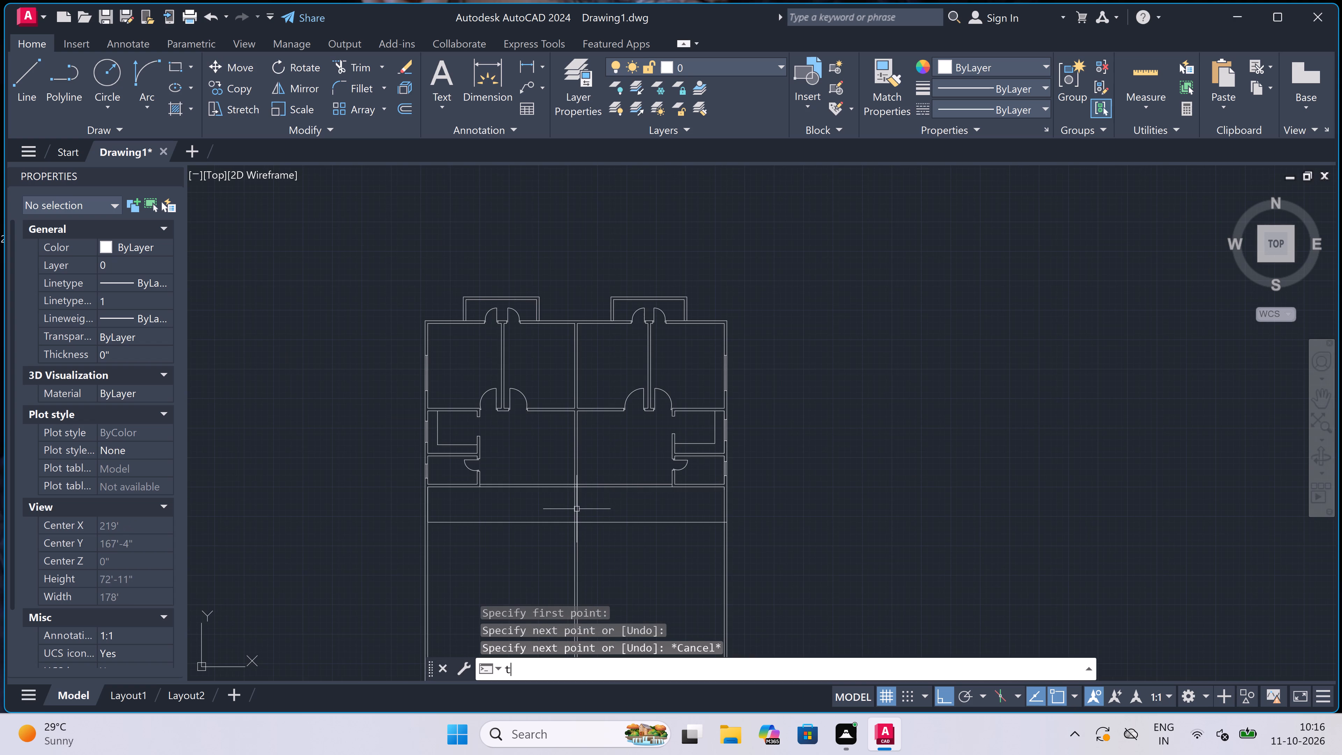
key("space")
left_click(600, 501)
left_click(567, 496)
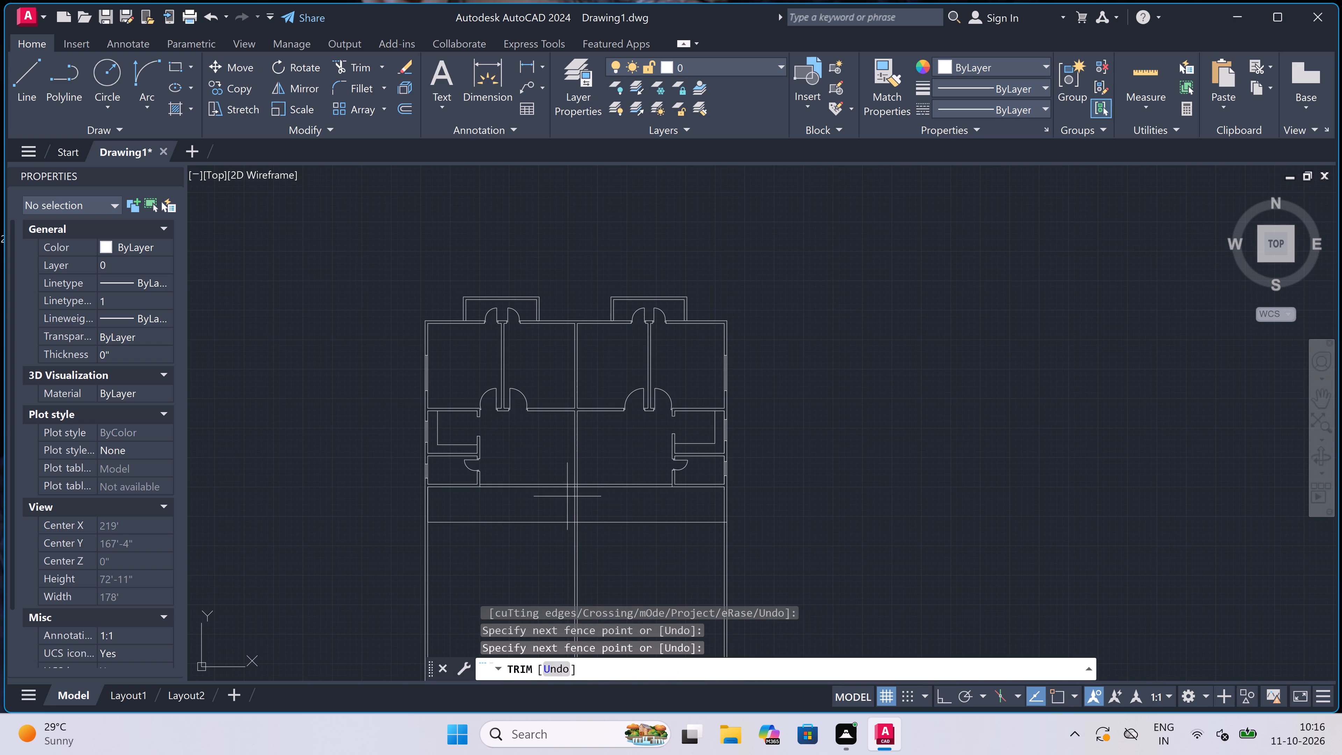
left_click(618, 492)
Trim the dividing wall's lines inside the cross wall and the cross wall's upper line between the dividing wall faces to clean the junction.
scroll(580, 481, "up", 3)
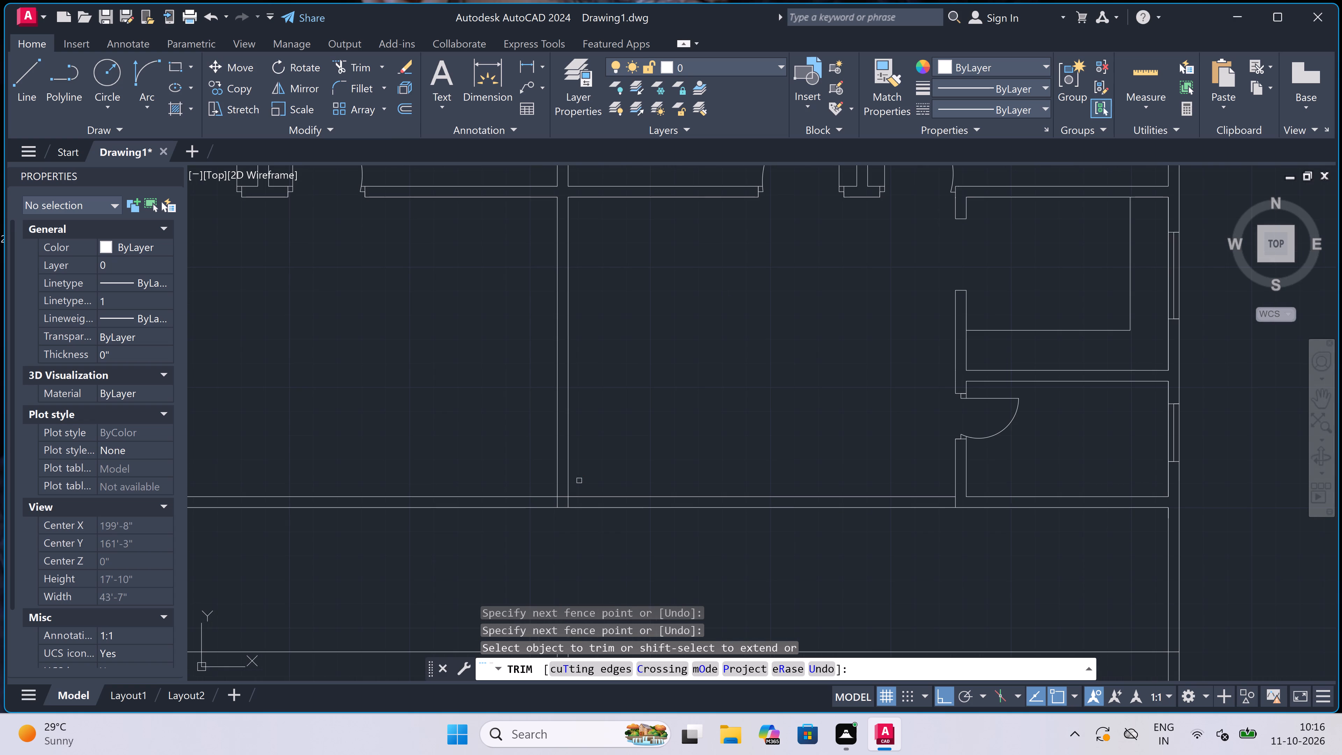
scroll(554, 497, "up", 4)
left_click(549, 529)
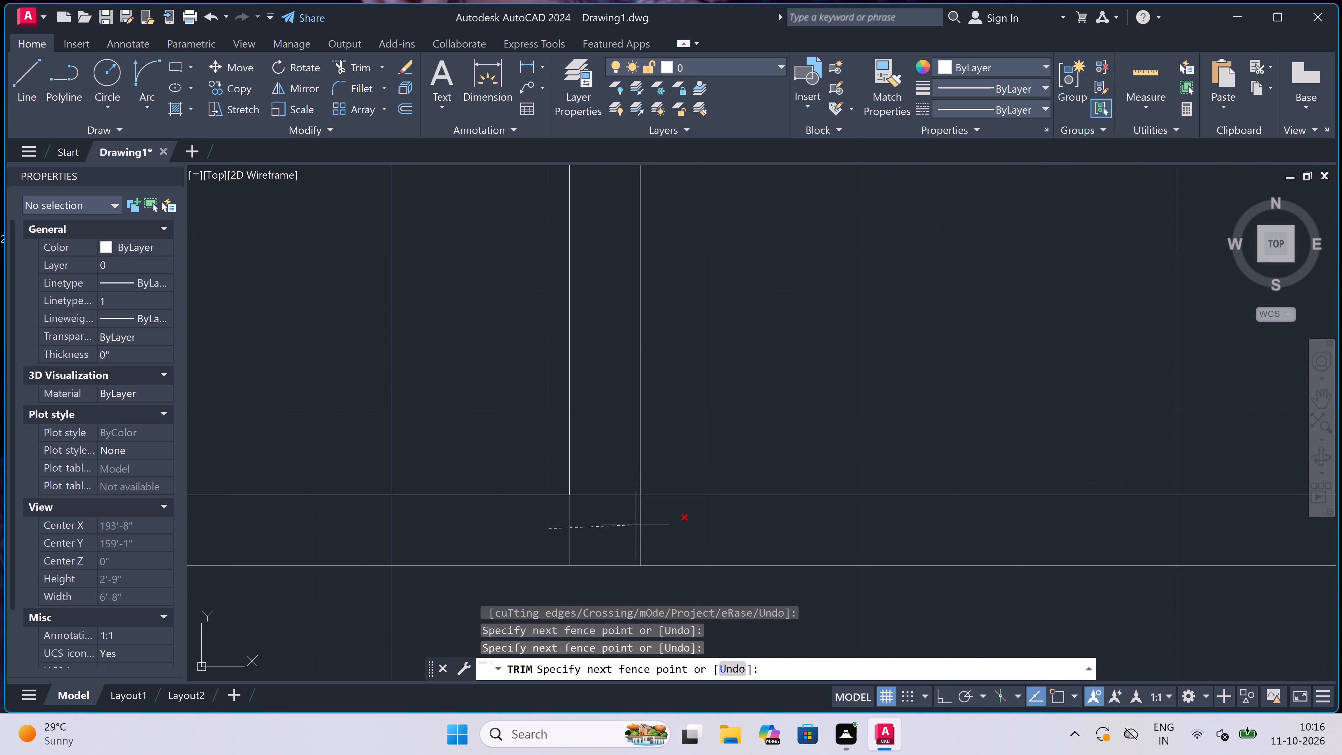
left_click(720, 522)
left_click(591, 539)
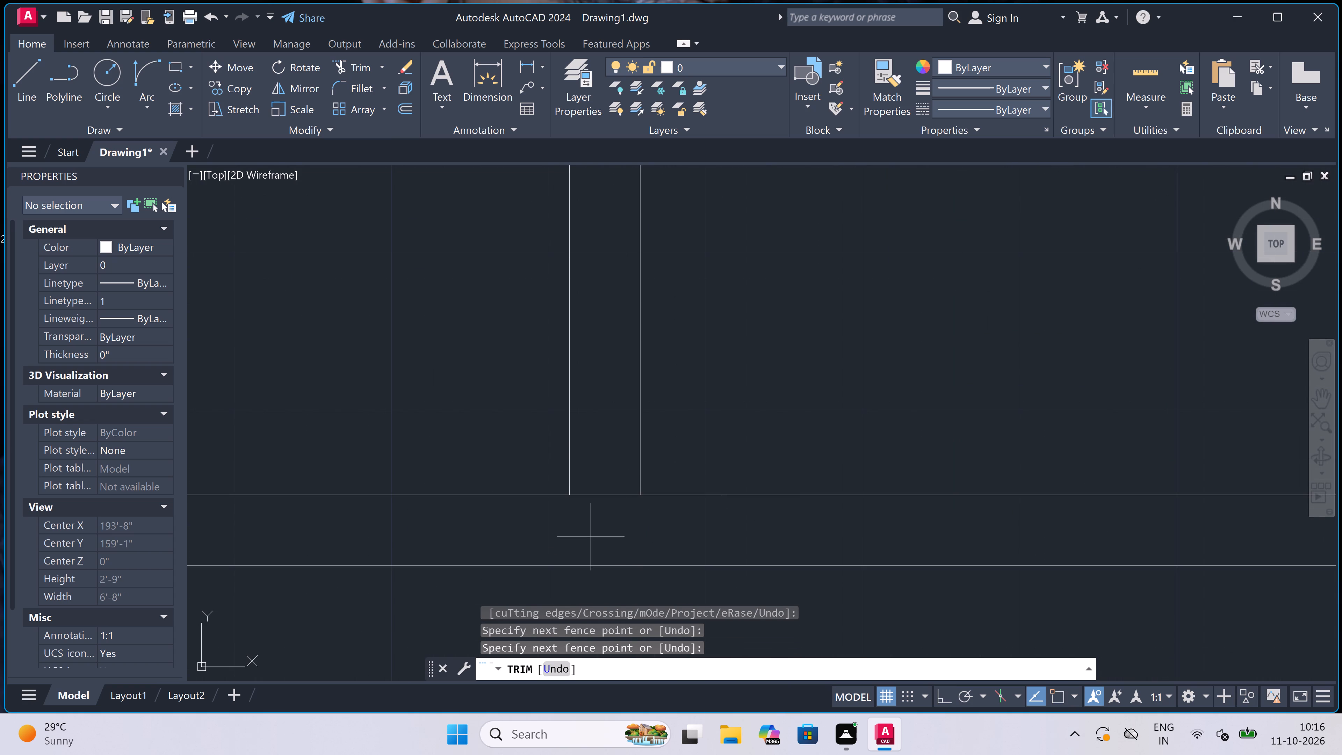
left_click(596, 447)
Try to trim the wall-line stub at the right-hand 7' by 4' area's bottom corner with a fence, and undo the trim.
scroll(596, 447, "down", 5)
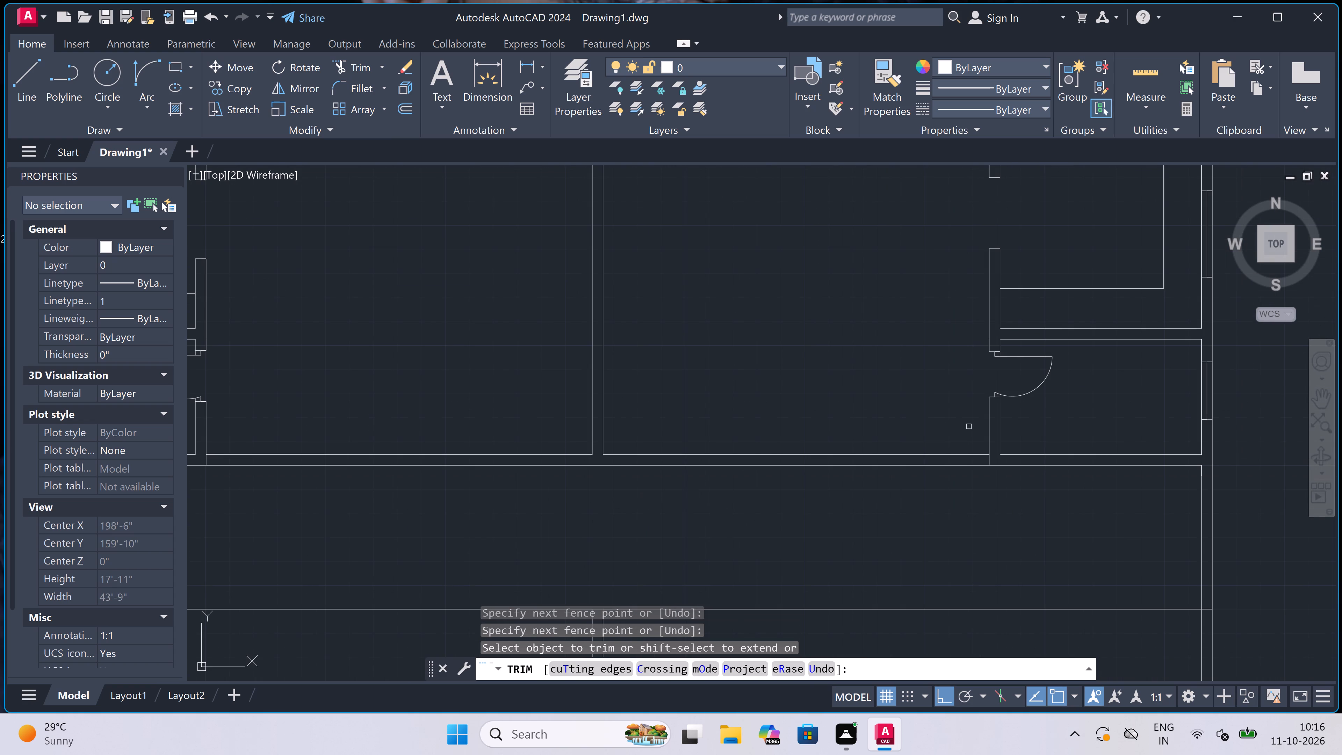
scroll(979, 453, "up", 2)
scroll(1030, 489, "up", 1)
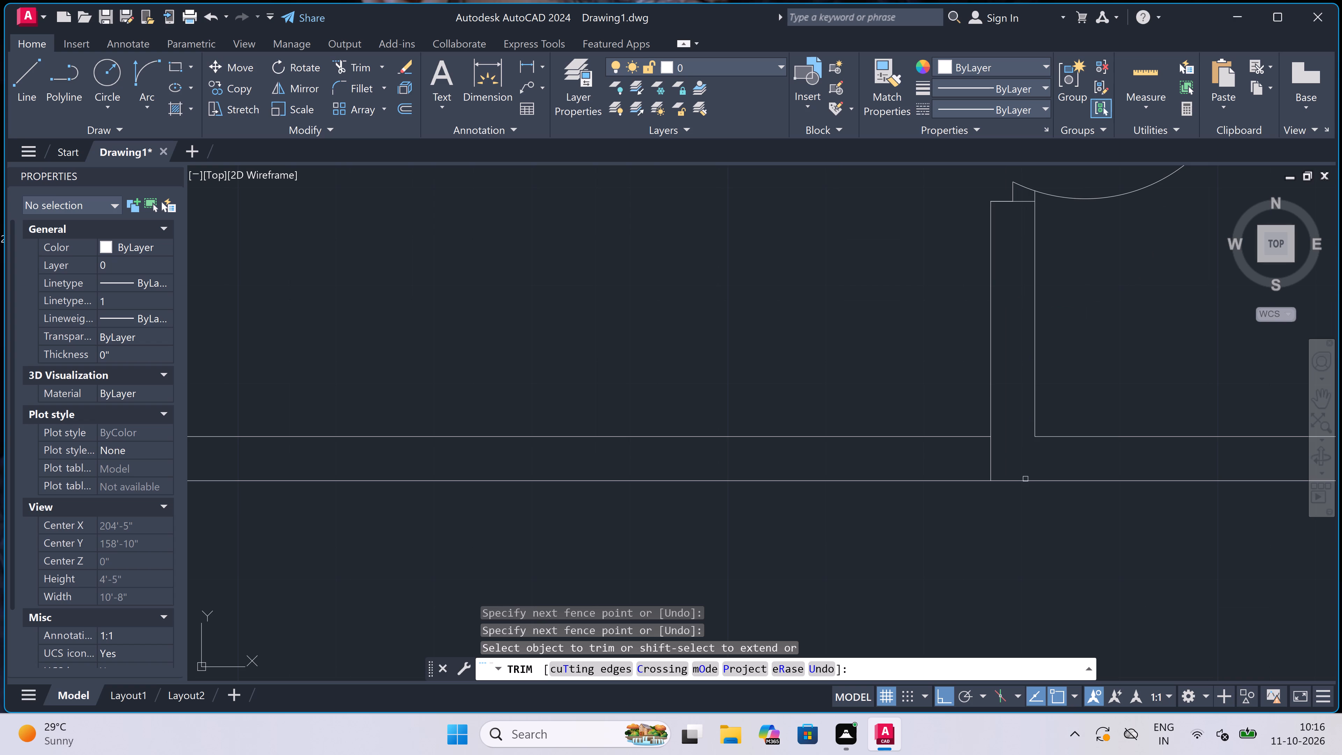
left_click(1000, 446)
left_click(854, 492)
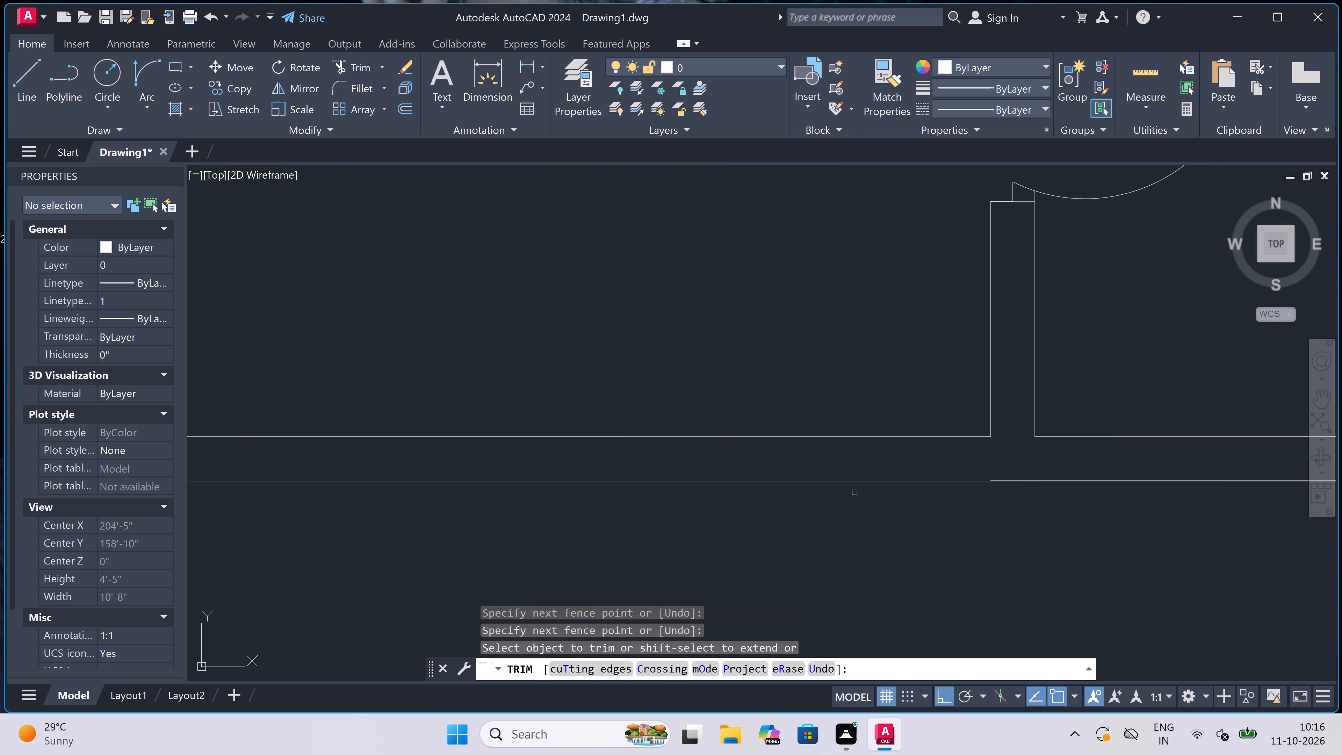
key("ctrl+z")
Trim the wall-line stub inside the cross wall at the right-hand 7' by 4' area's bottom inner corner.
scroll(665, 496, "down", 7)
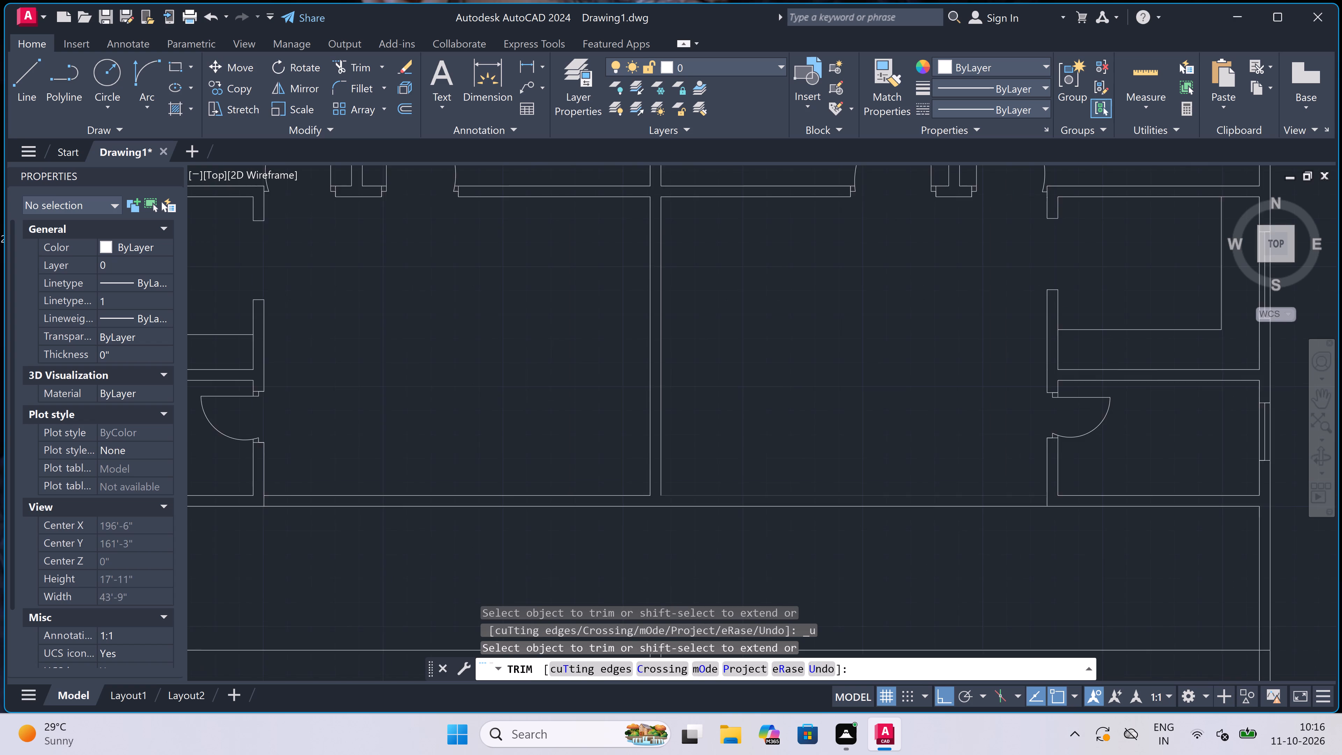
scroll(663, 496, "down", 1)
scroll(756, 496, "up", 7)
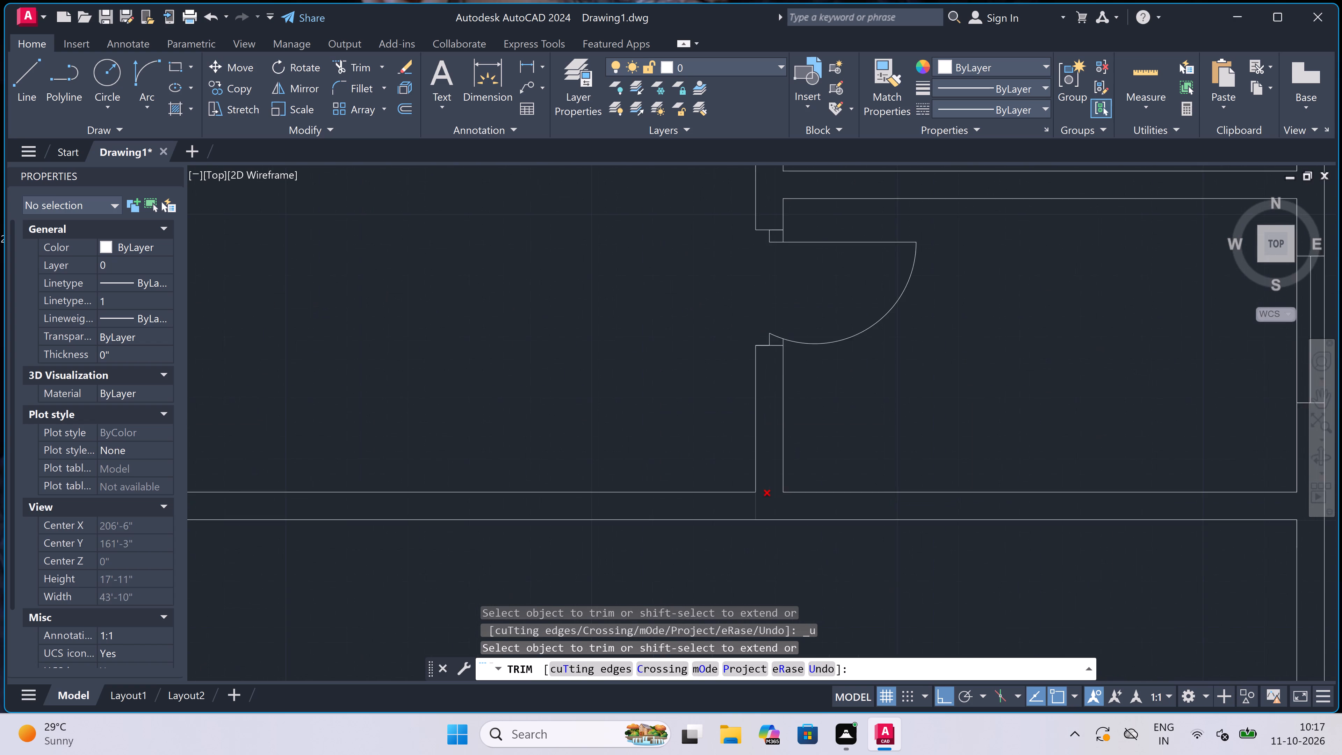
left_click(746, 511)
Trim the matching wall-line stub inside the cross wall at the left-hand 7' by 4' area's bottom inner corner.
scroll(746, 511, "down", 5)
scroll(684, 518, "down", 4)
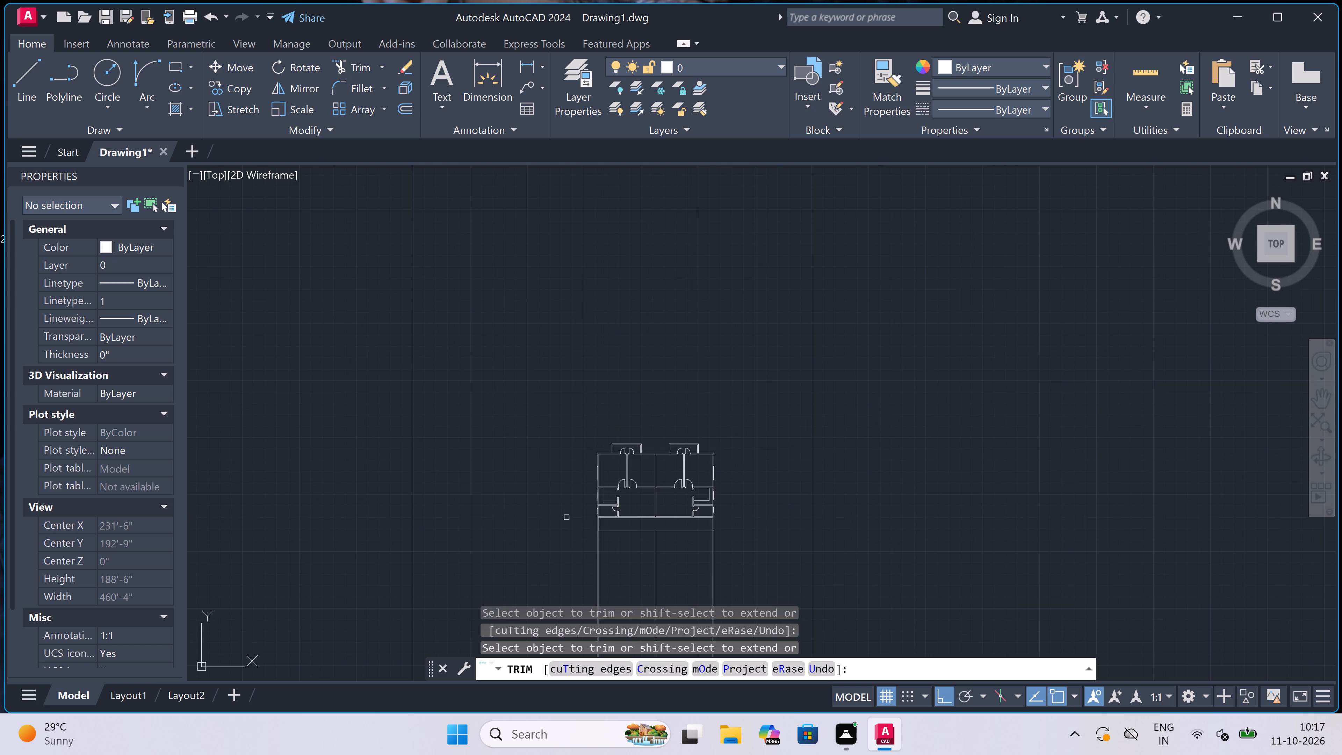
scroll(623, 514, "up", 3)
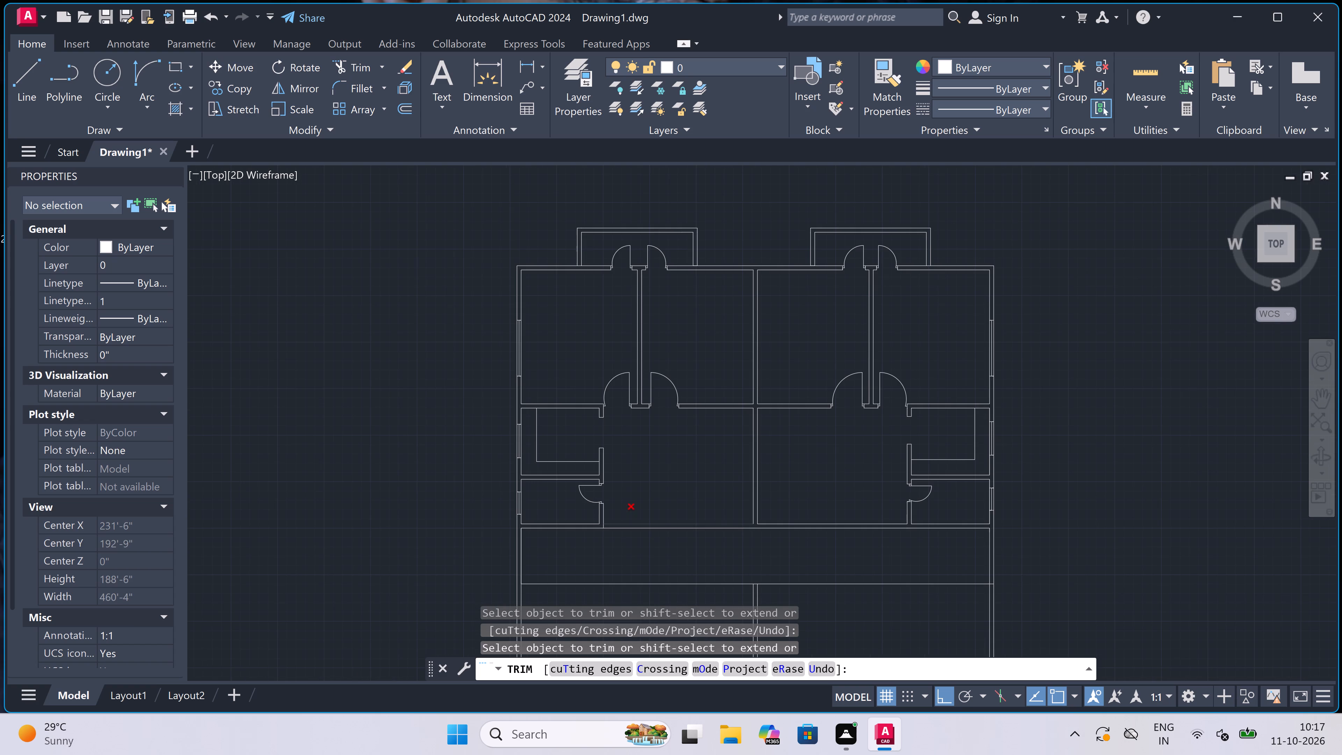
scroll(597, 526, "up", 5)
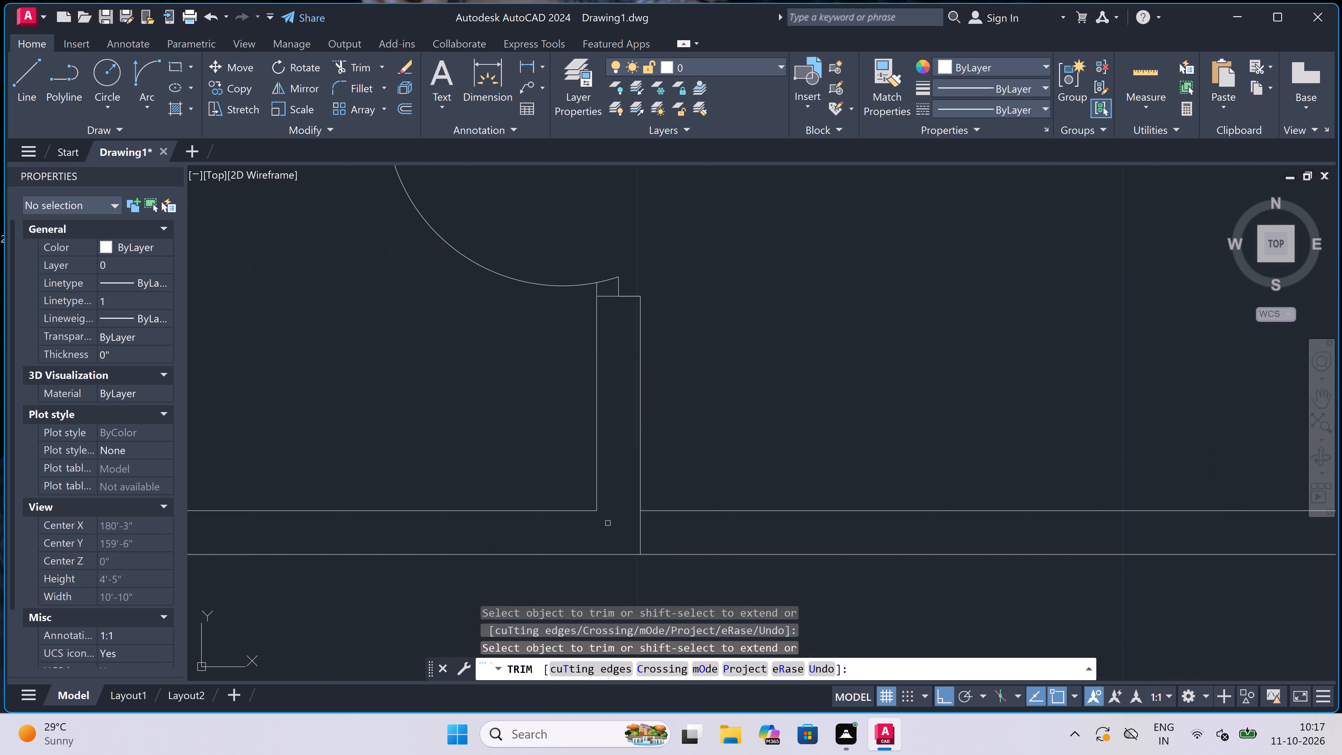
left_click(610, 524)
left_click(672, 524)
scroll(651, 544, "down", 5)
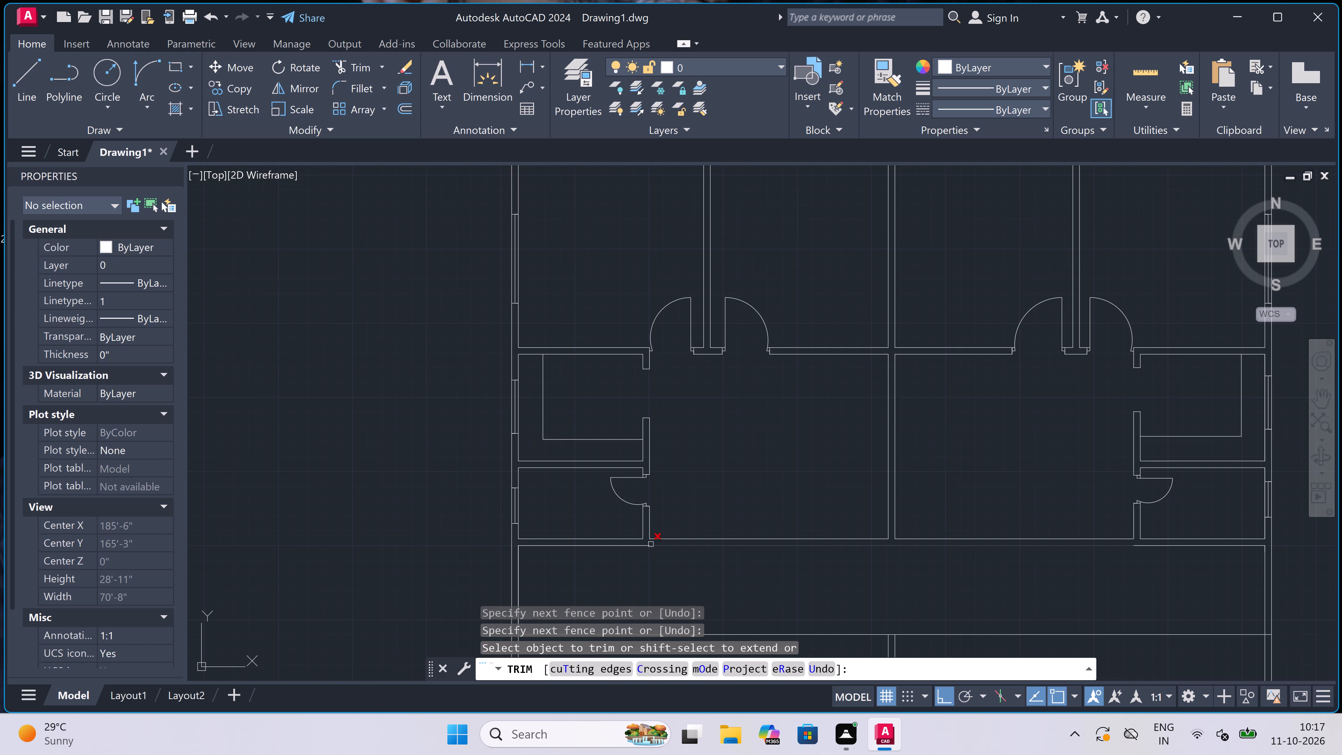
key("Escape")
Offset the horizontal line at the bottom of the 5' strip 4.5" downward to form a second cross wall.
scroll(622, 463, "down", 4)
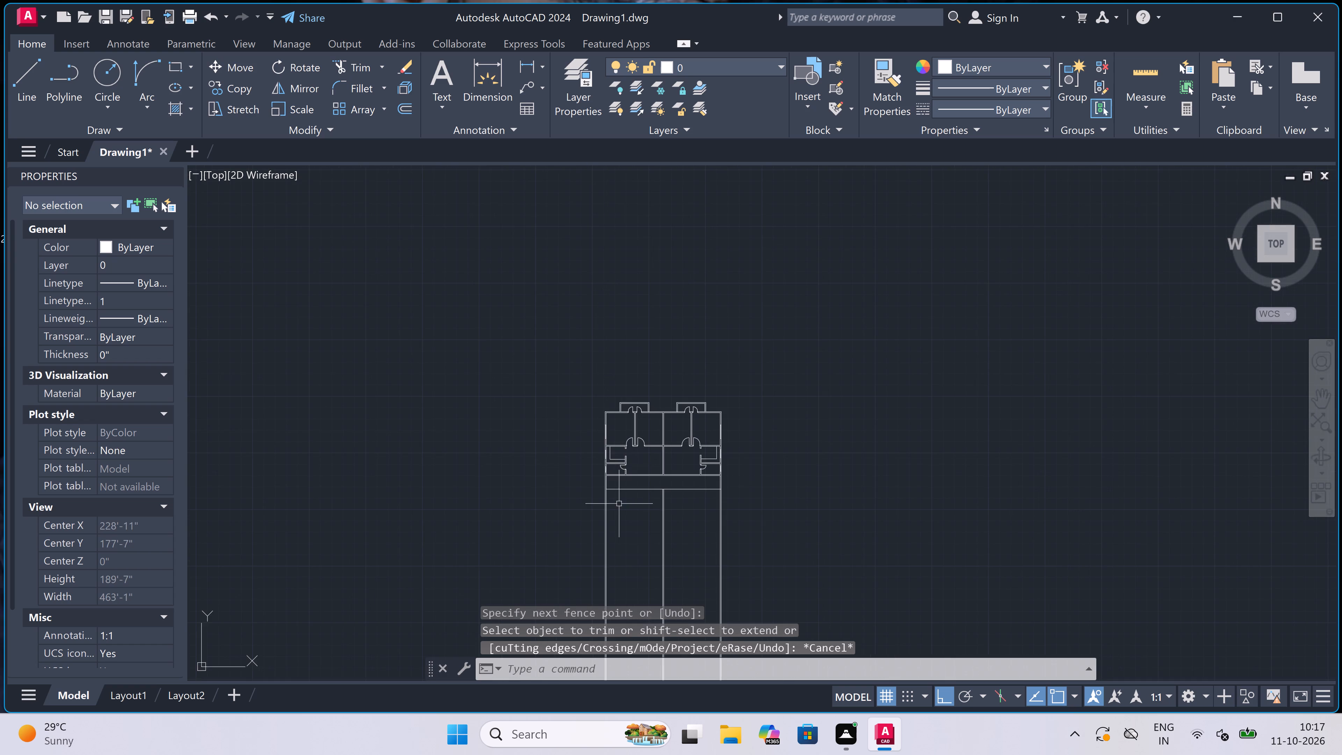
scroll(619, 504, "up", 3)
scroll(605, 452, "up", 1)
key("o")
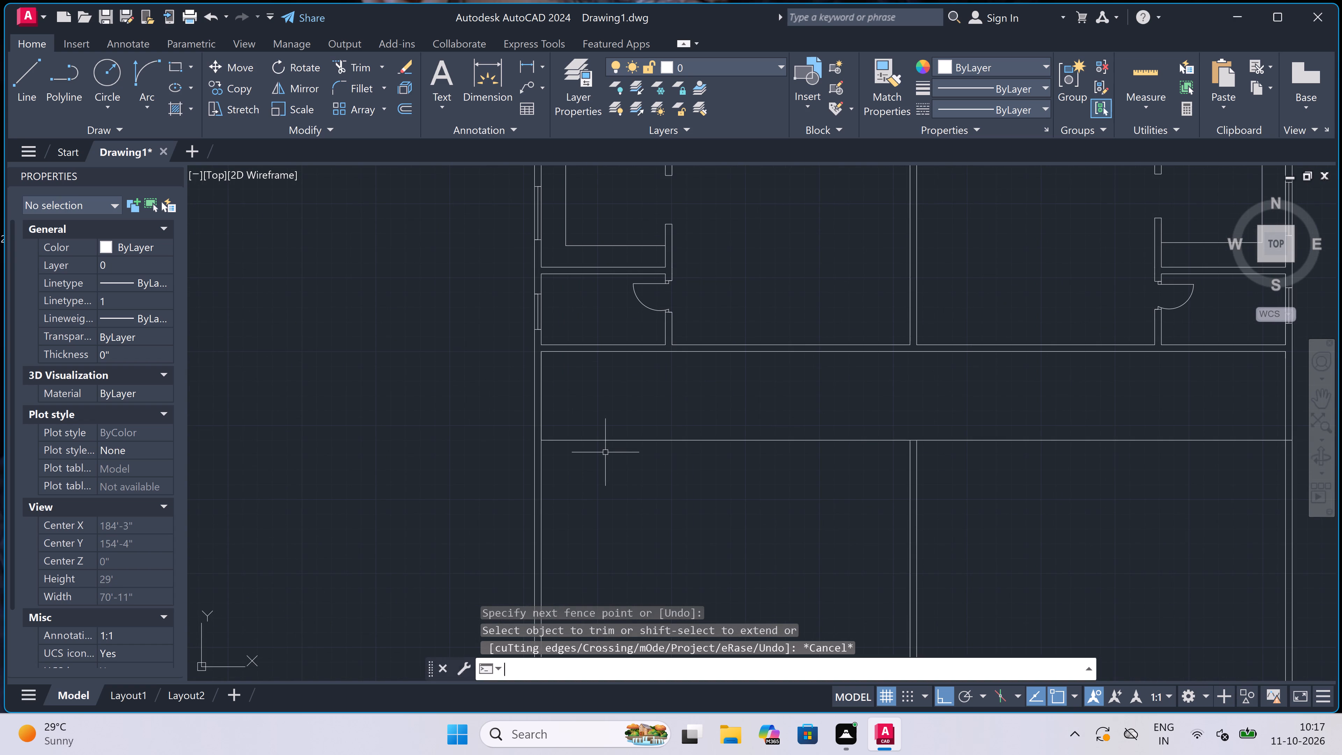
key("space")
left_click(610, 441)
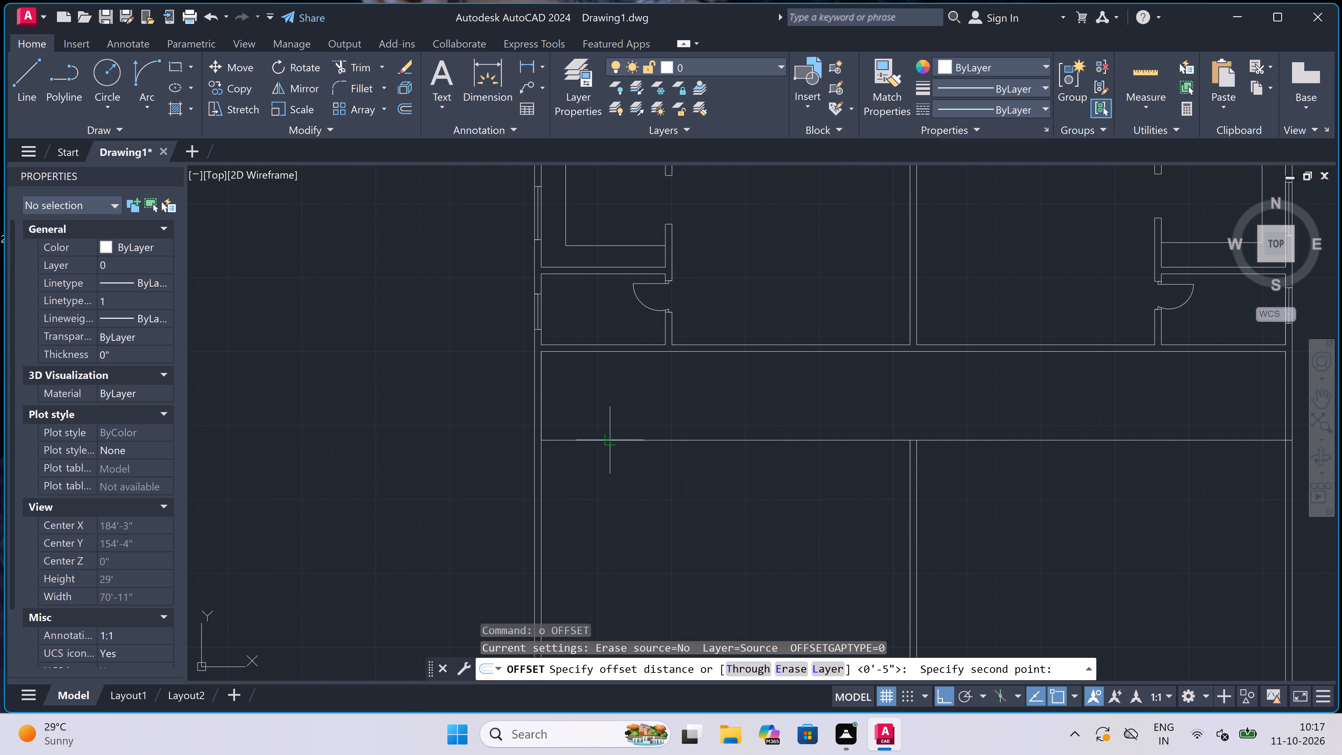
type("4.5\"")
key("space")
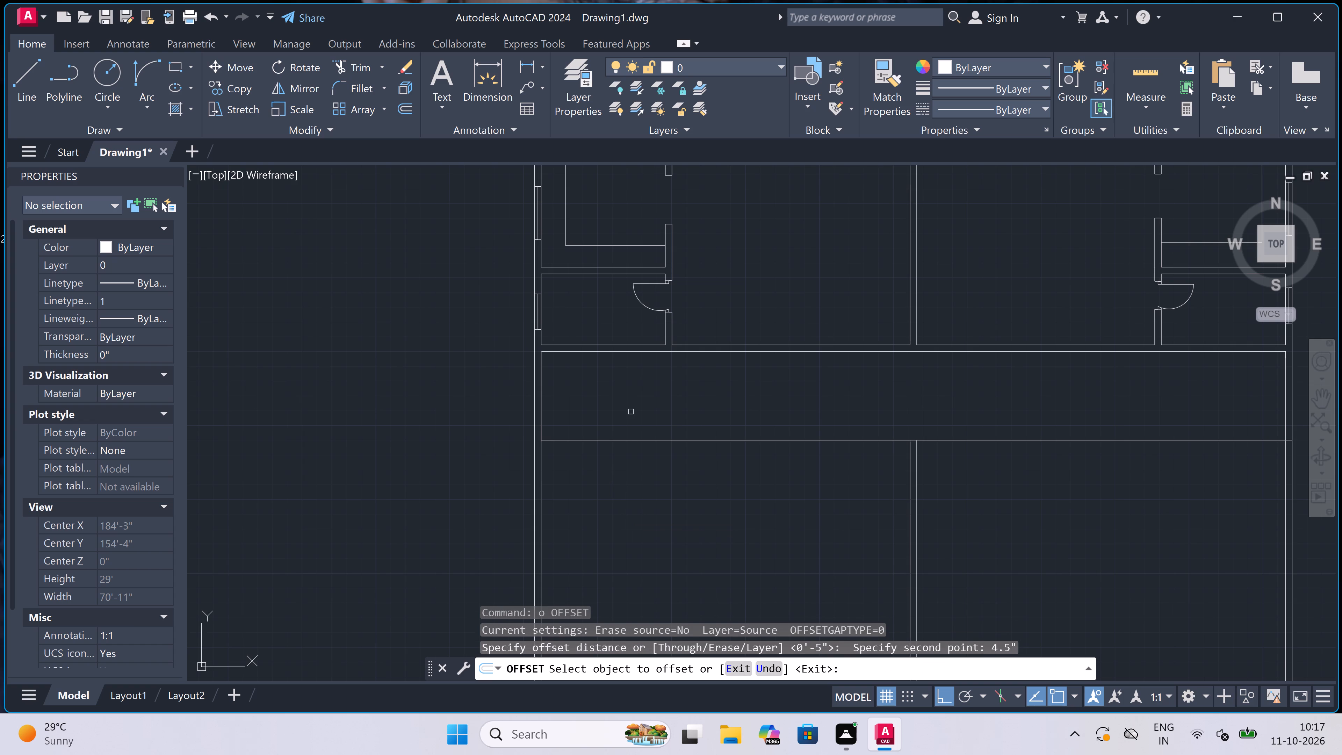
left_click(625, 441)
left_click(622, 466)
key("Escape")
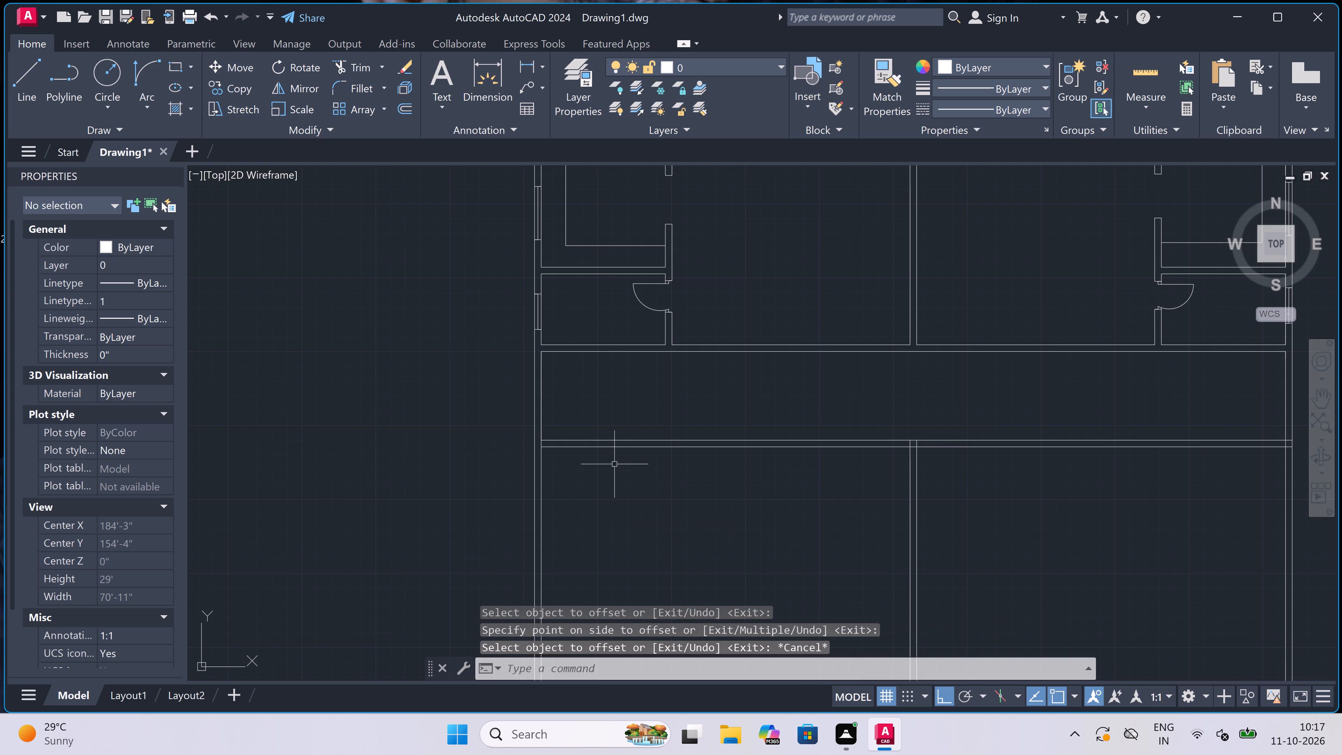
Offset the second cross wall's lower line 8' downward.
key("space")
left_click(586, 446)
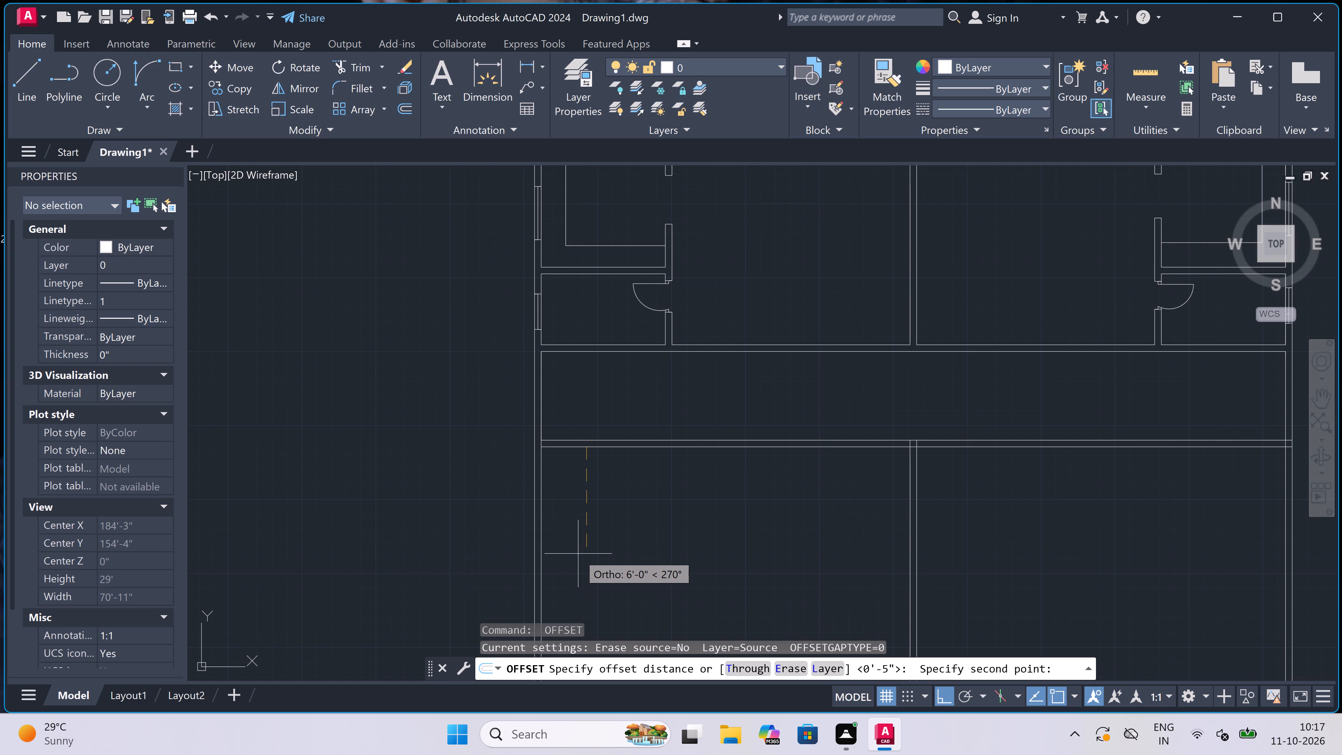
type("8'")
key("space")
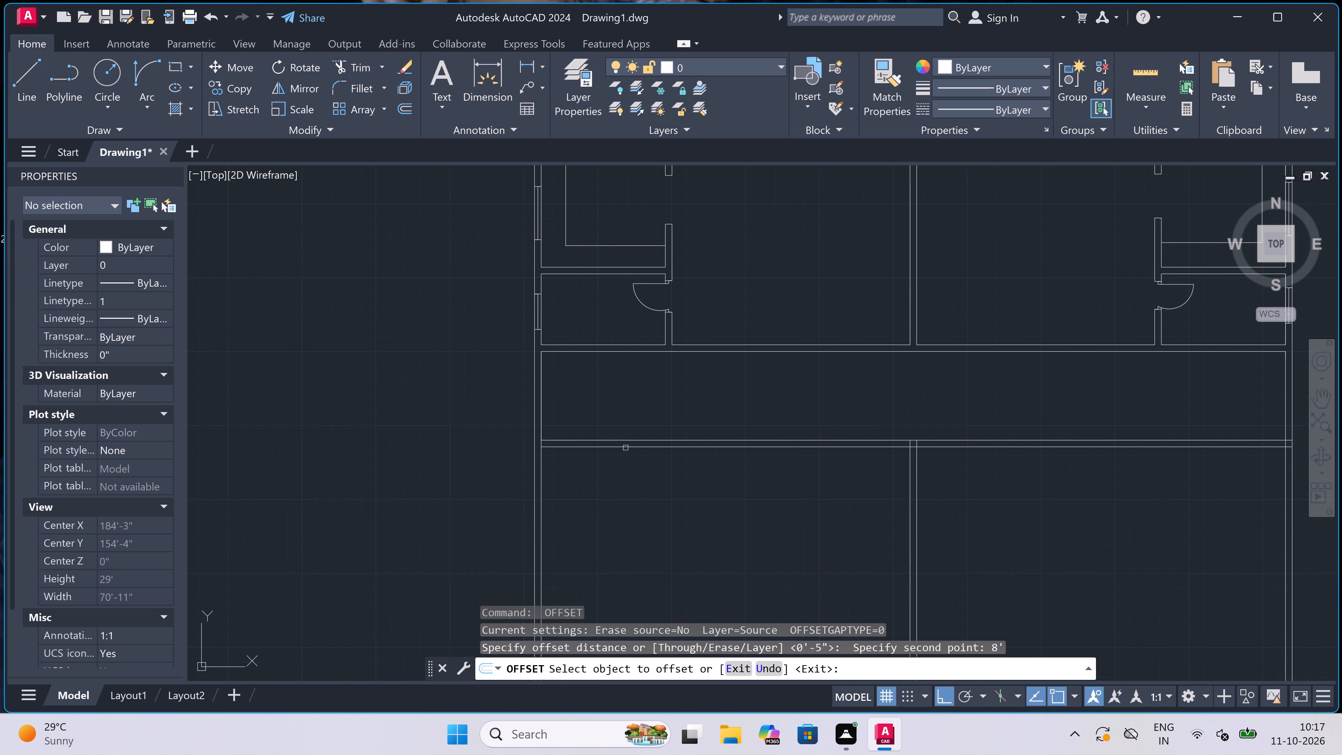
left_click_drag(626, 448, 627, 455)
left_click(630, 516)
scroll(632, 497, "down", 3)
scroll(638, 520, "up", 2)
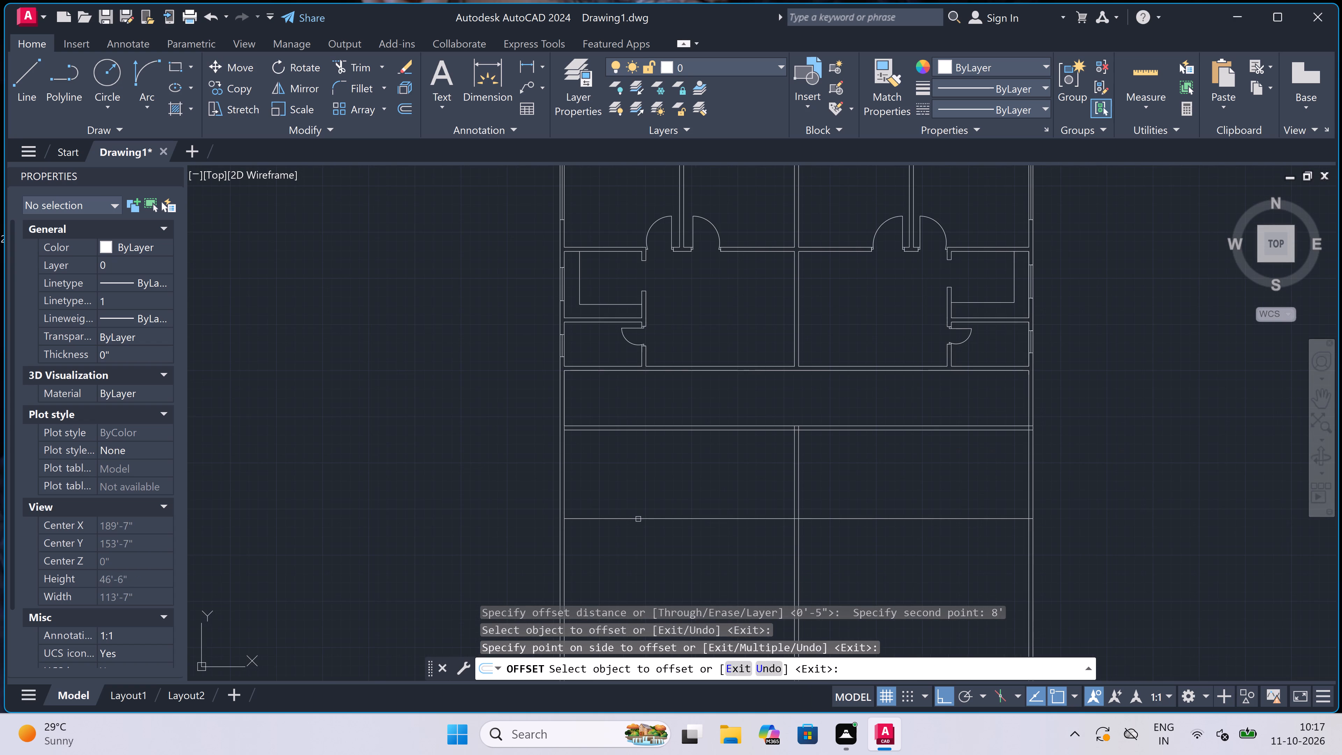
key("Escape")
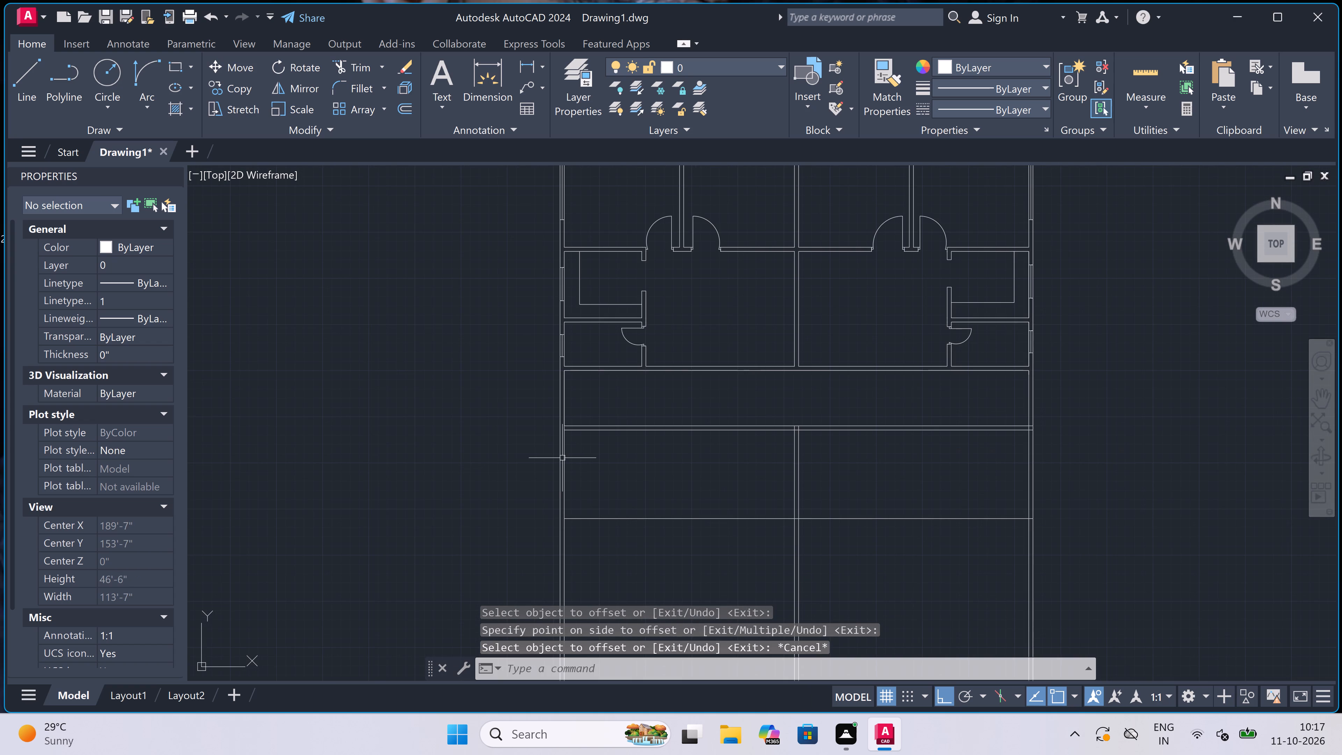
Regenerate the model display.
type("re")
key("space")
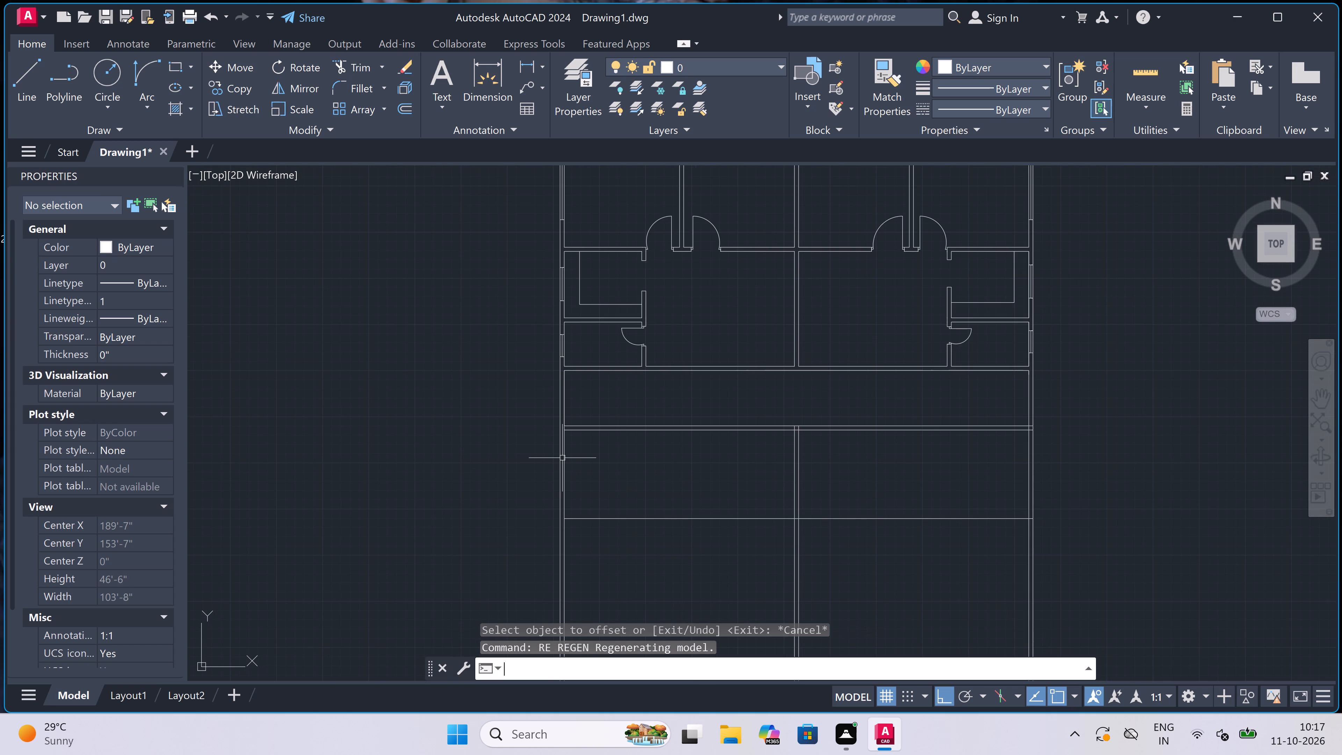
key("Escape")
Trim the left outer wall's inner face between the second cross wall's two lines.
type("tr")
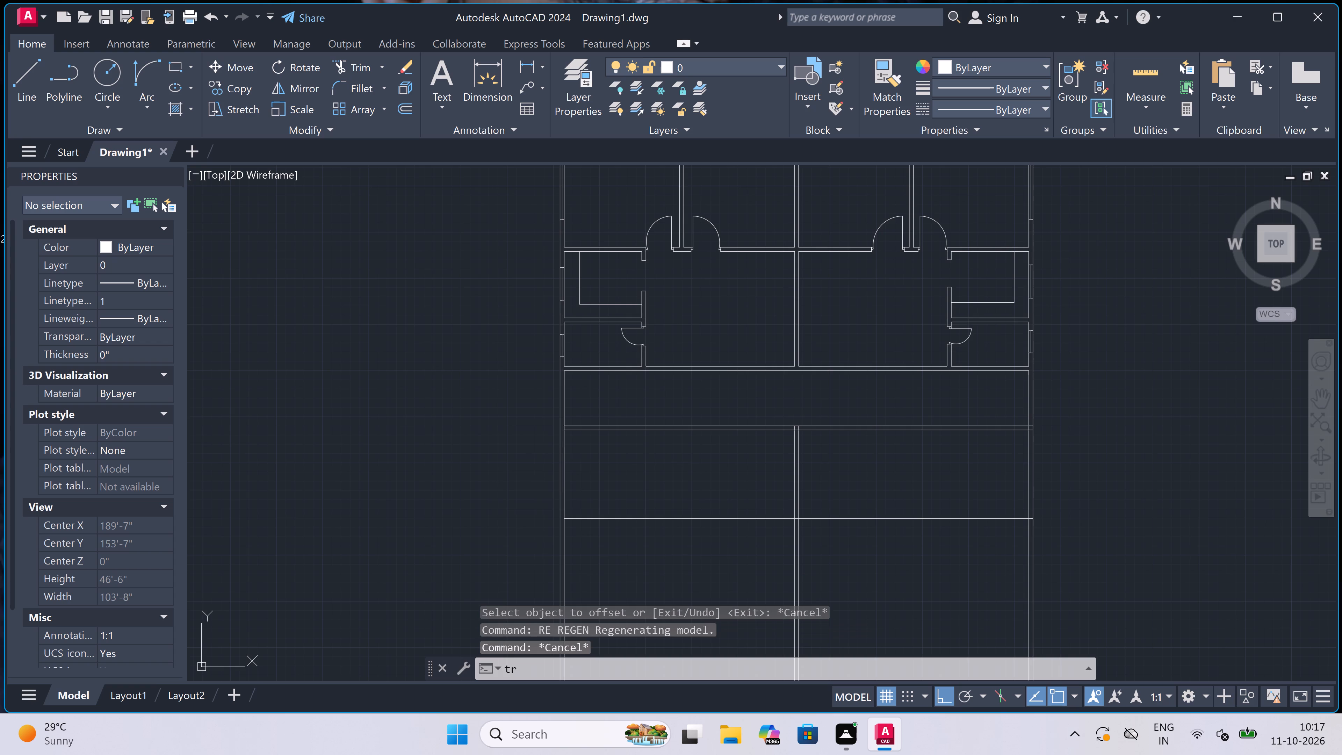
key("space")
scroll(568, 431, "up", 3)
scroll(546, 412, "up", 1)
left_click(549, 422)
scroll(549, 422, "down", 3)
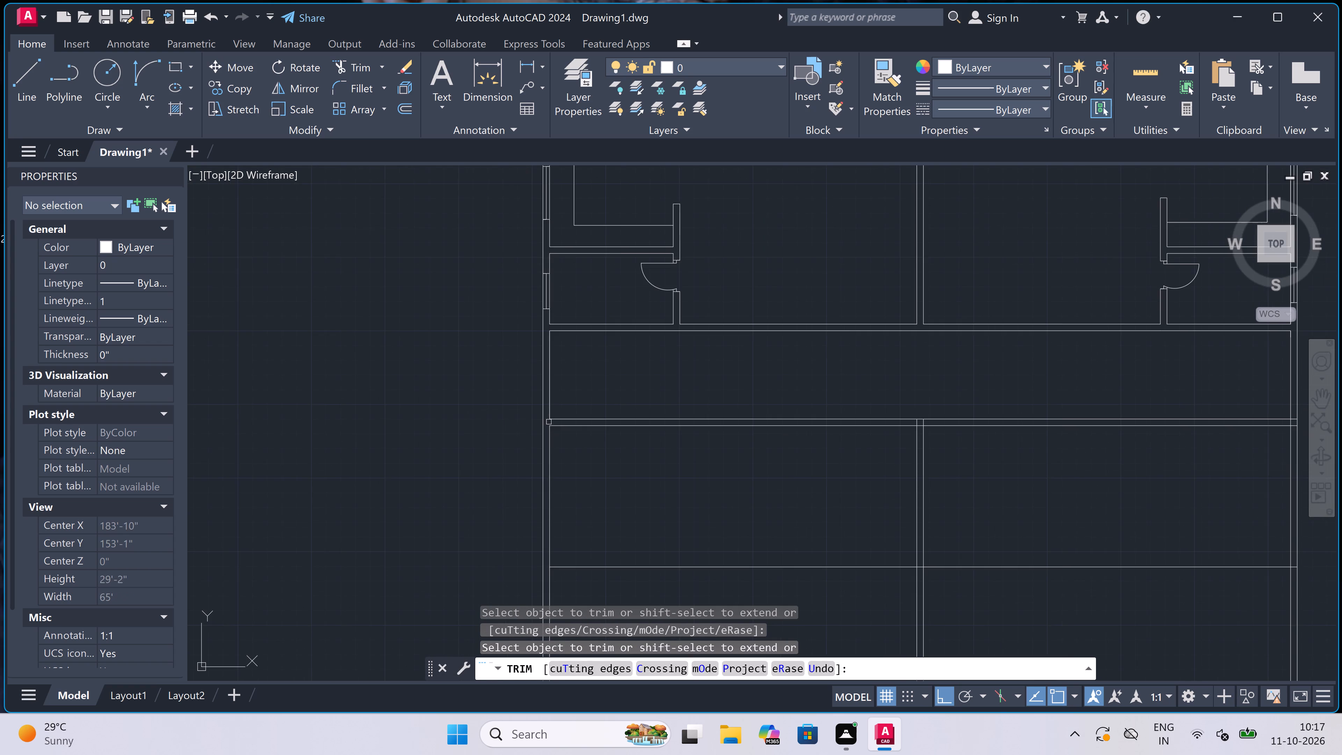
Trim the dividing wall's lines inside the second cross wall and that wall's lower line between the dividing wall faces.
scroll(549, 422, "down", 2)
scroll(697, 418, "up", 3)
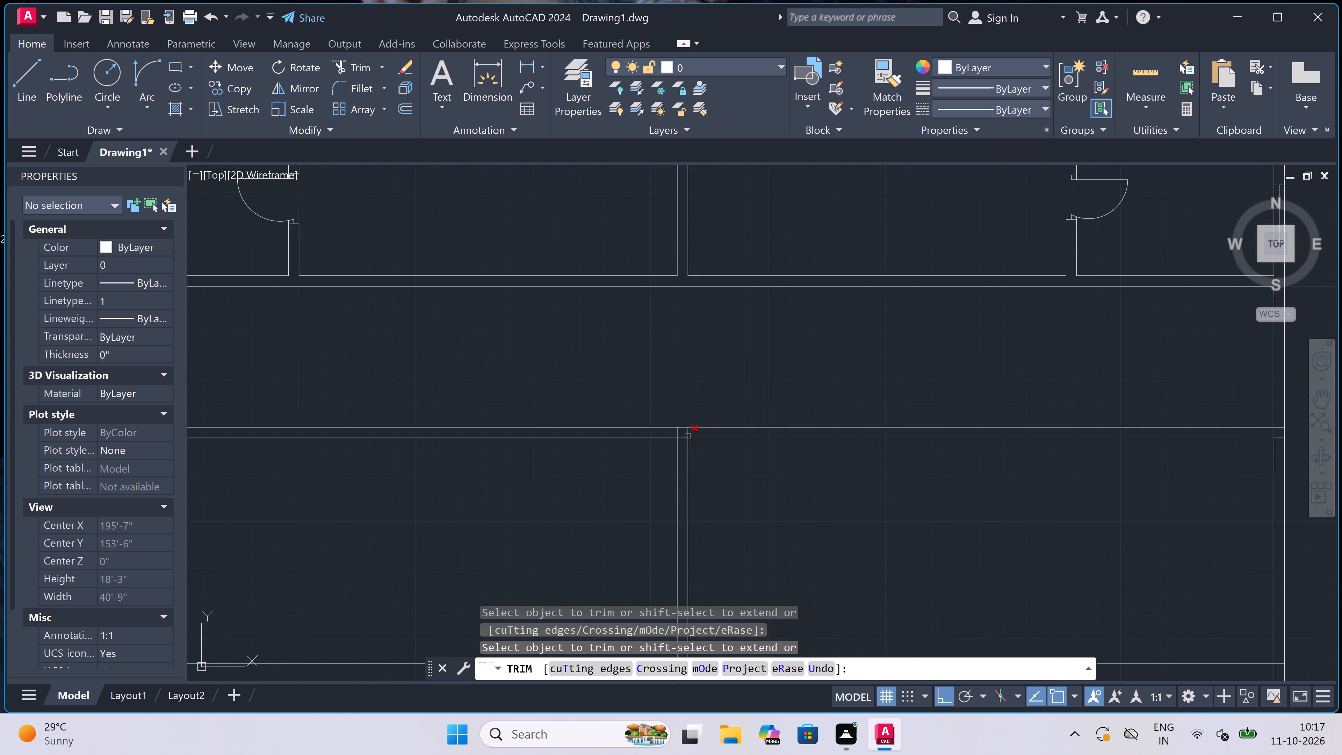
scroll(688, 436, "up", 3)
left_click(700, 430)
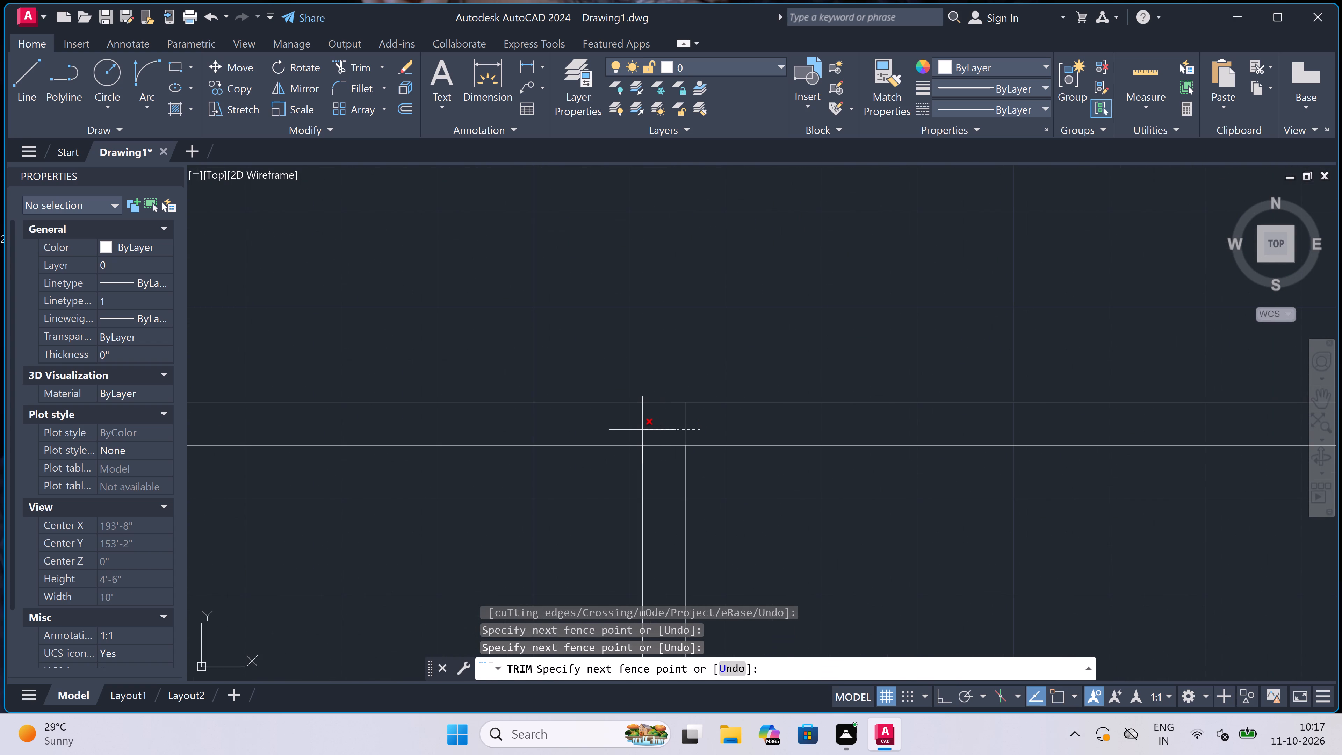
left_click(631, 431)
left_click(674, 473)
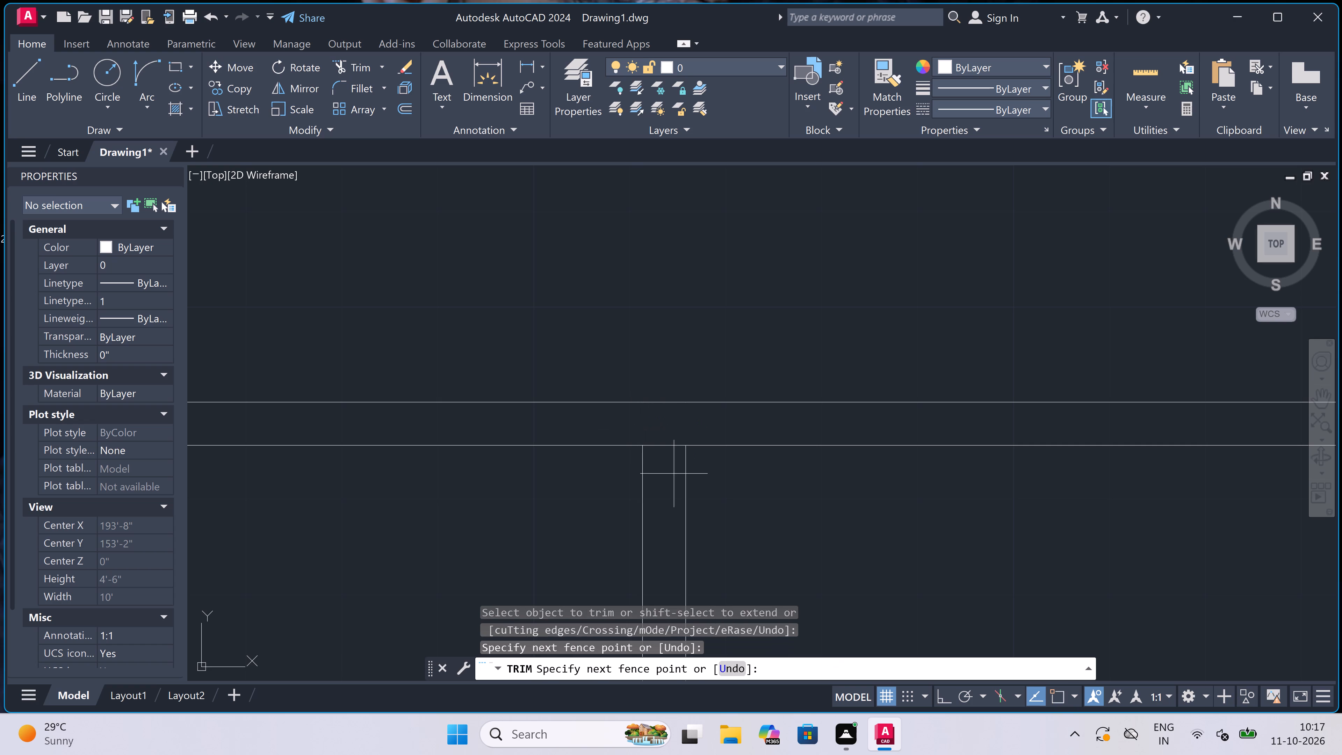
left_click(670, 425)
Trim the second cross wall's line ends inside the right outer wall and that wall's inner face between the two lines.
scroll(670, 425, "down", 9)
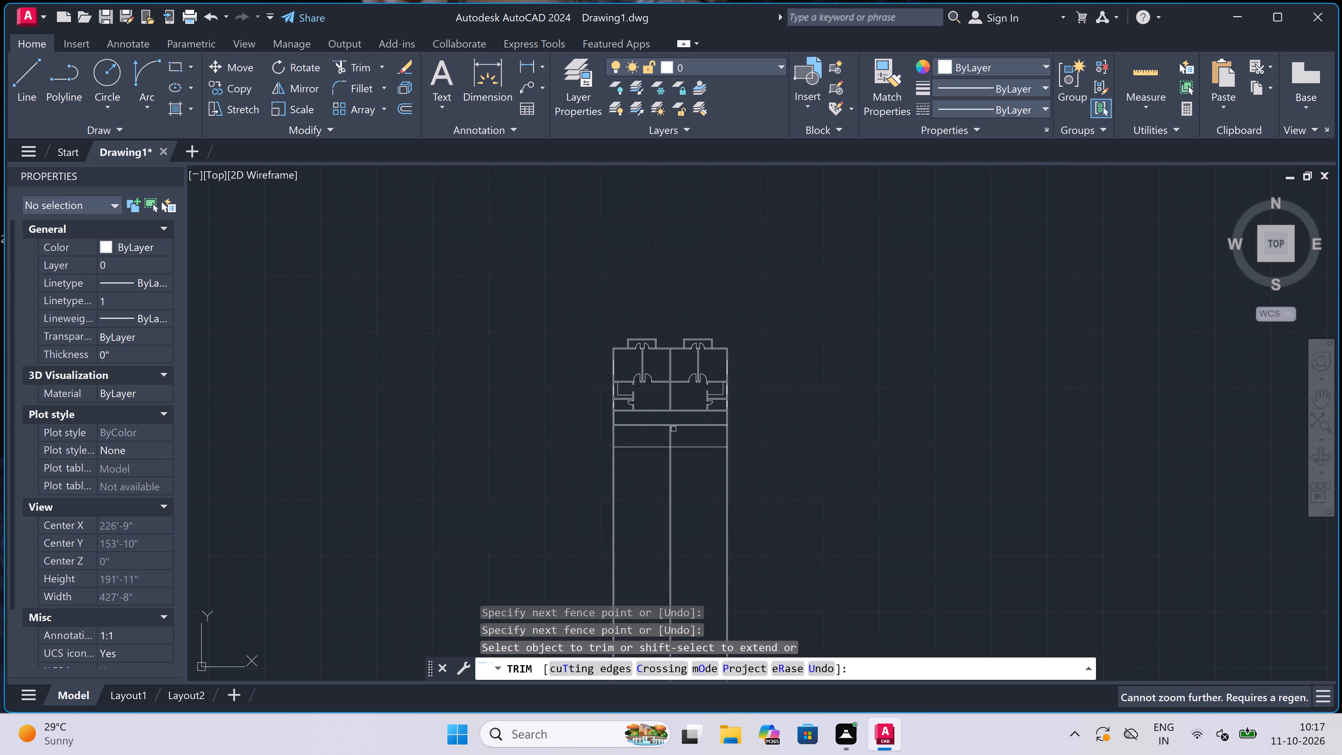
scroll(743, 422, "up", 2)
scroll(694, 437, "up", 3)
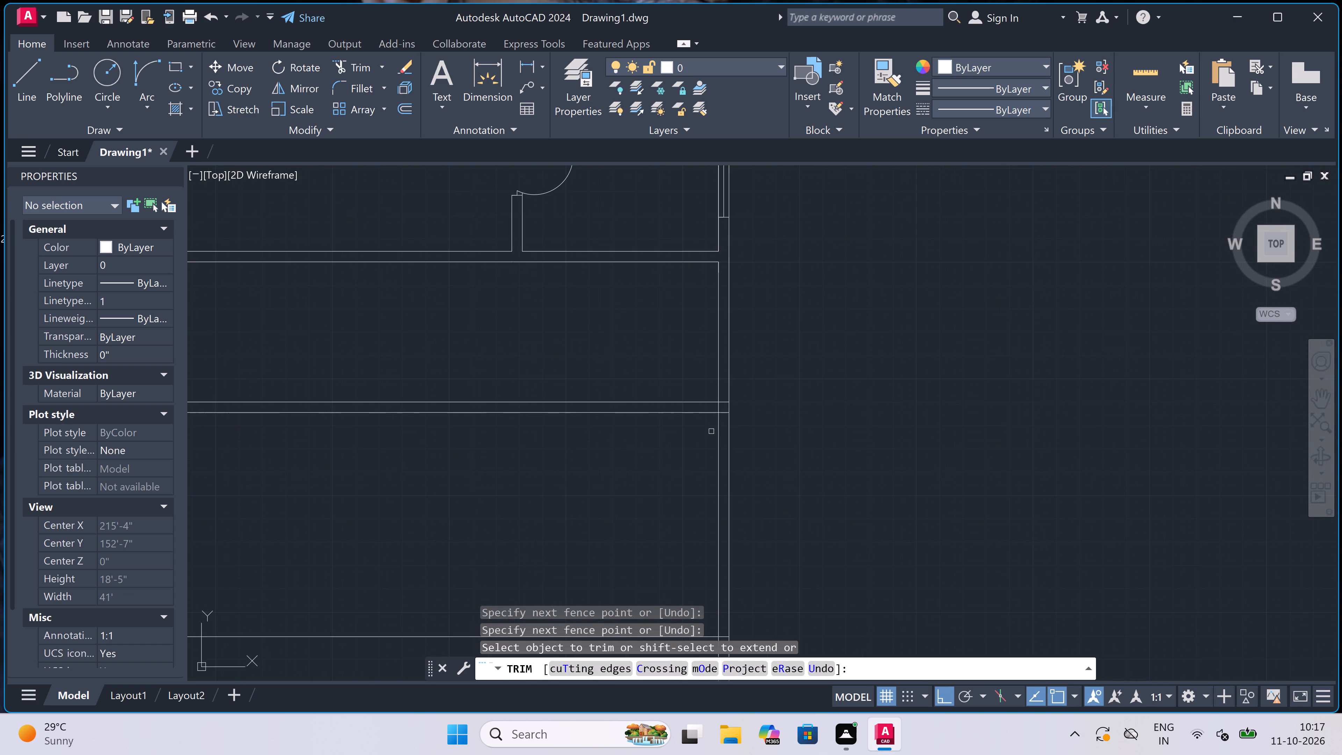
scroll(713, 424, "up", 2)
scroll(740, 394, "up", 2)
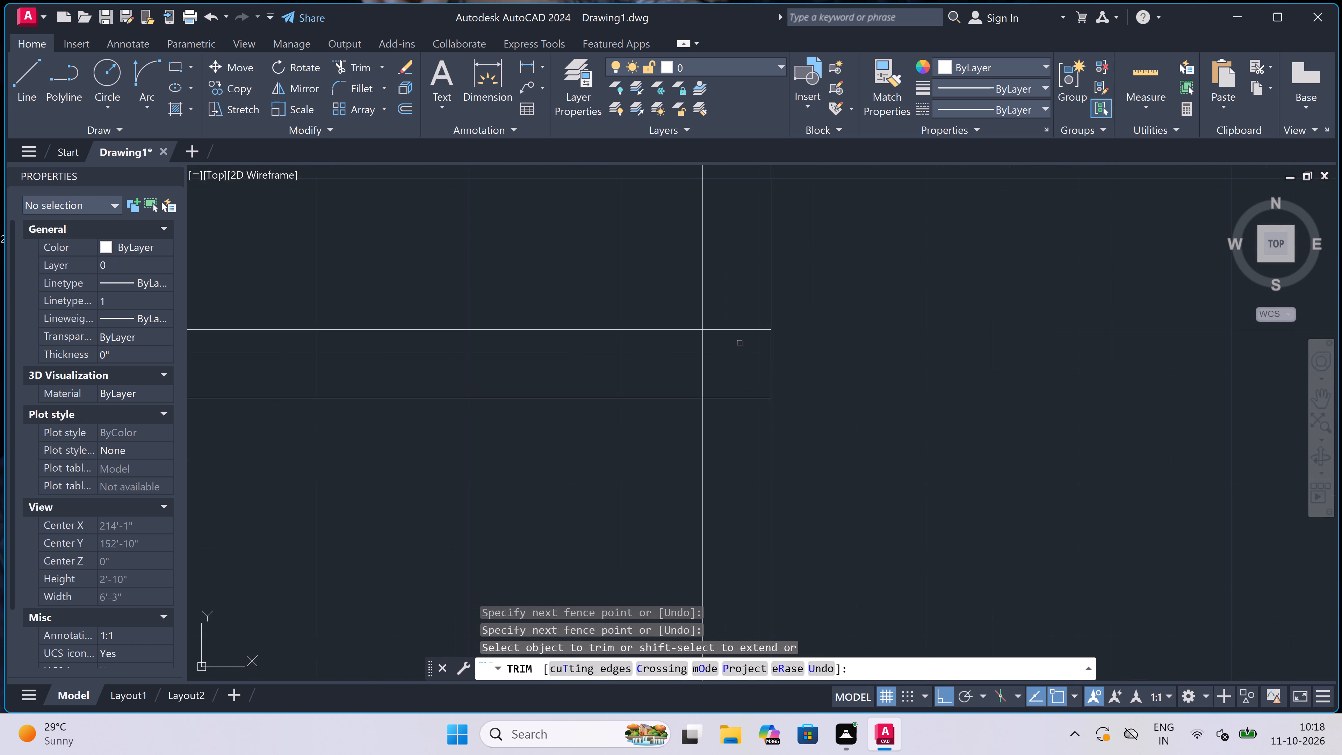
left_click(736, 308)
left_click(735, 465)
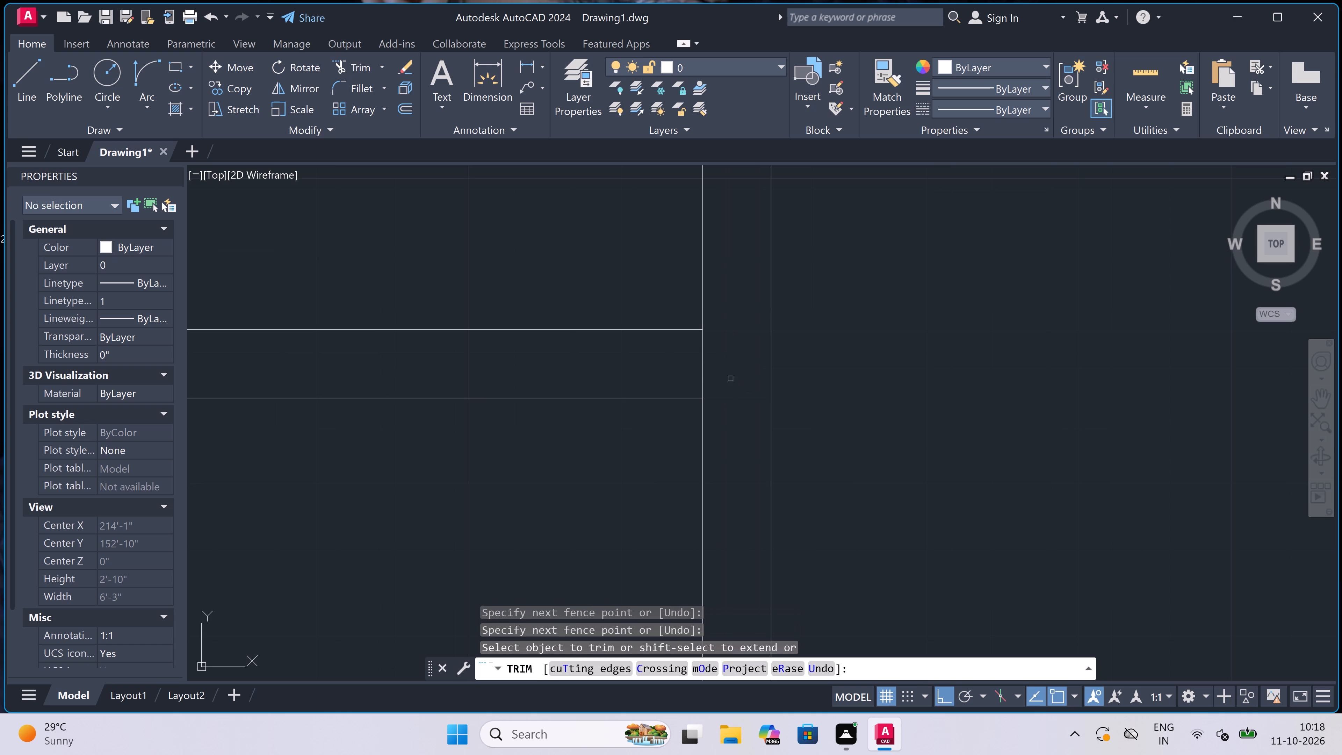
left_click(725, 367)
left_click(683, 367)
scroll(699, 356, "down", 8)
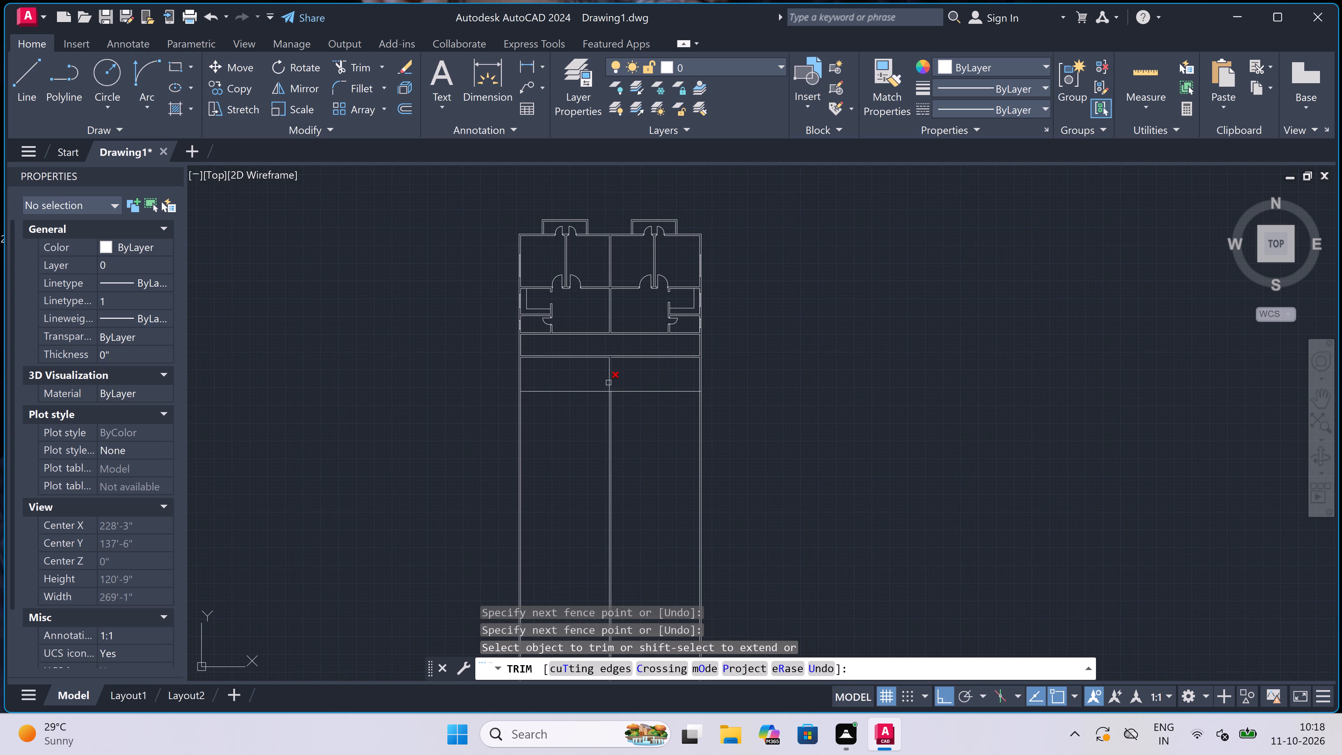
key("Escape")
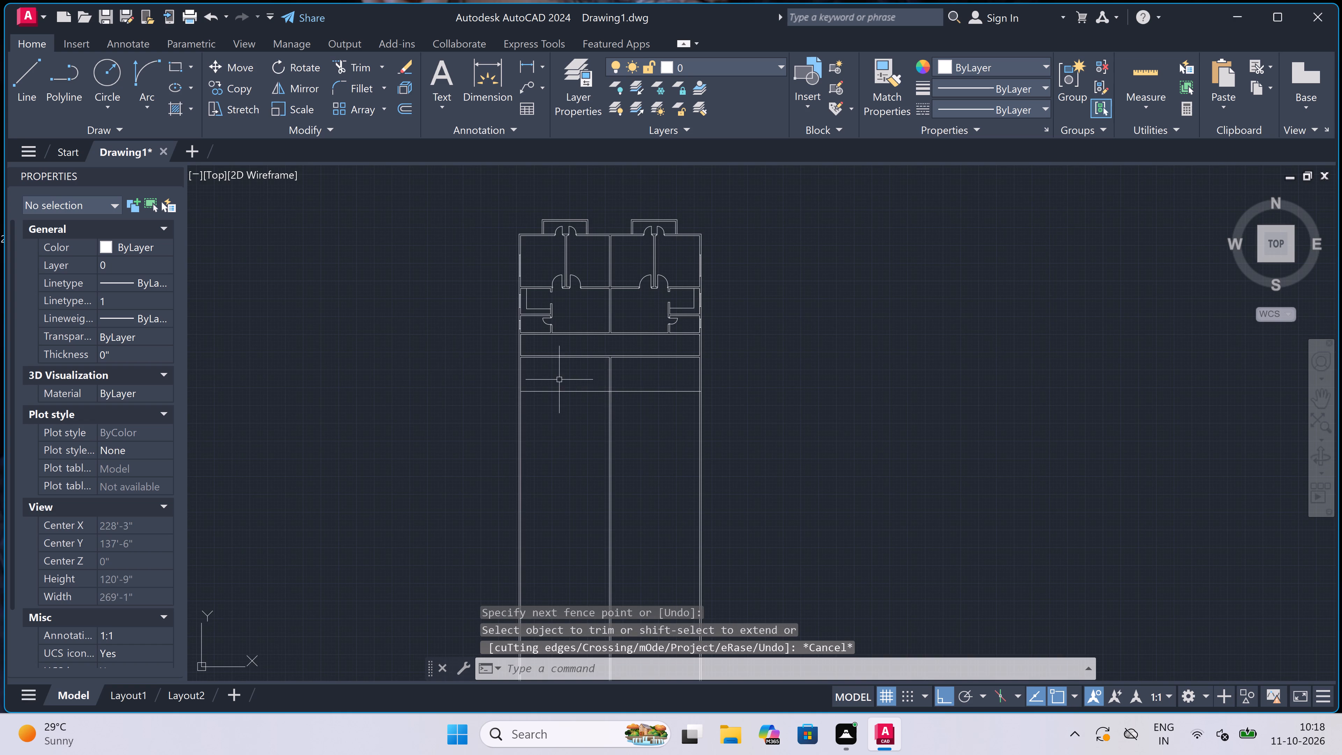
Offset the horizontal line 8' below the second cross wall 4.5" downward to form a third cross wall.
scroll(559, 380, "up", 2)
key("o")
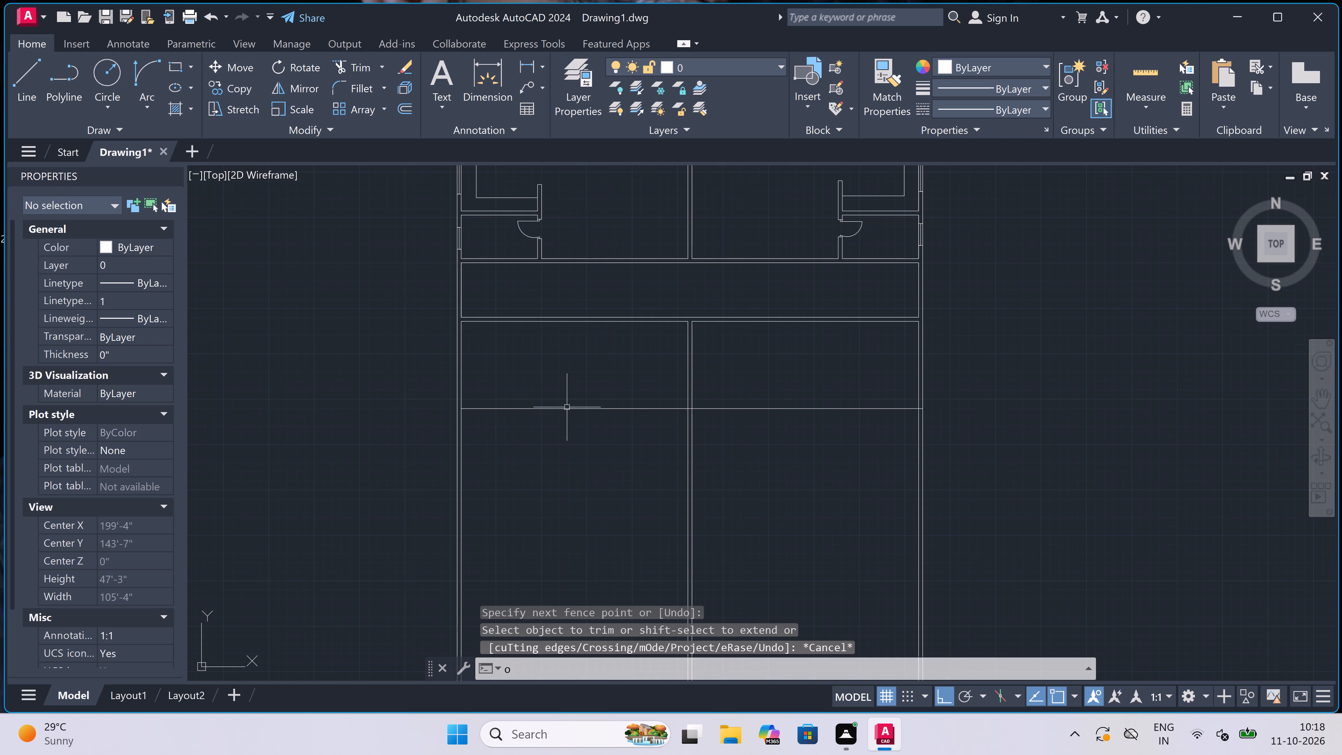
key("space")
left_click(568, 408)
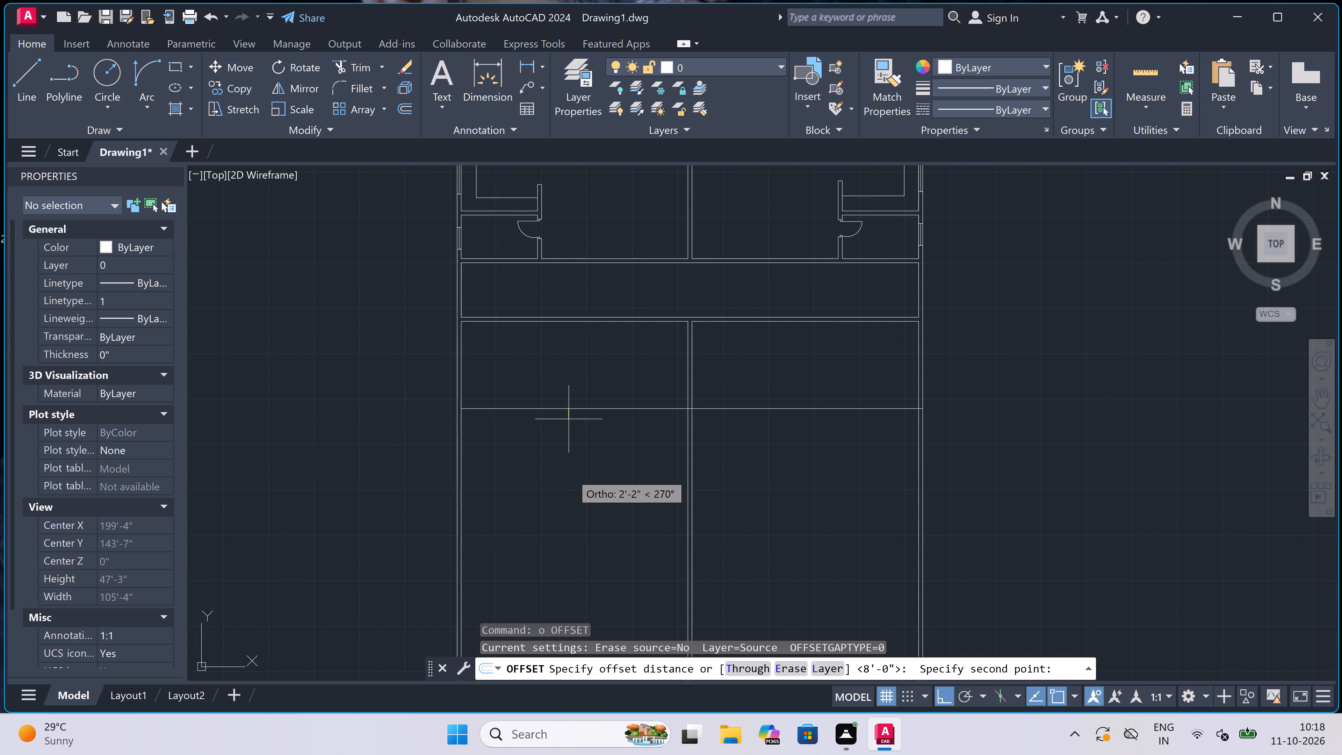
type("4.5\"")
key("space")
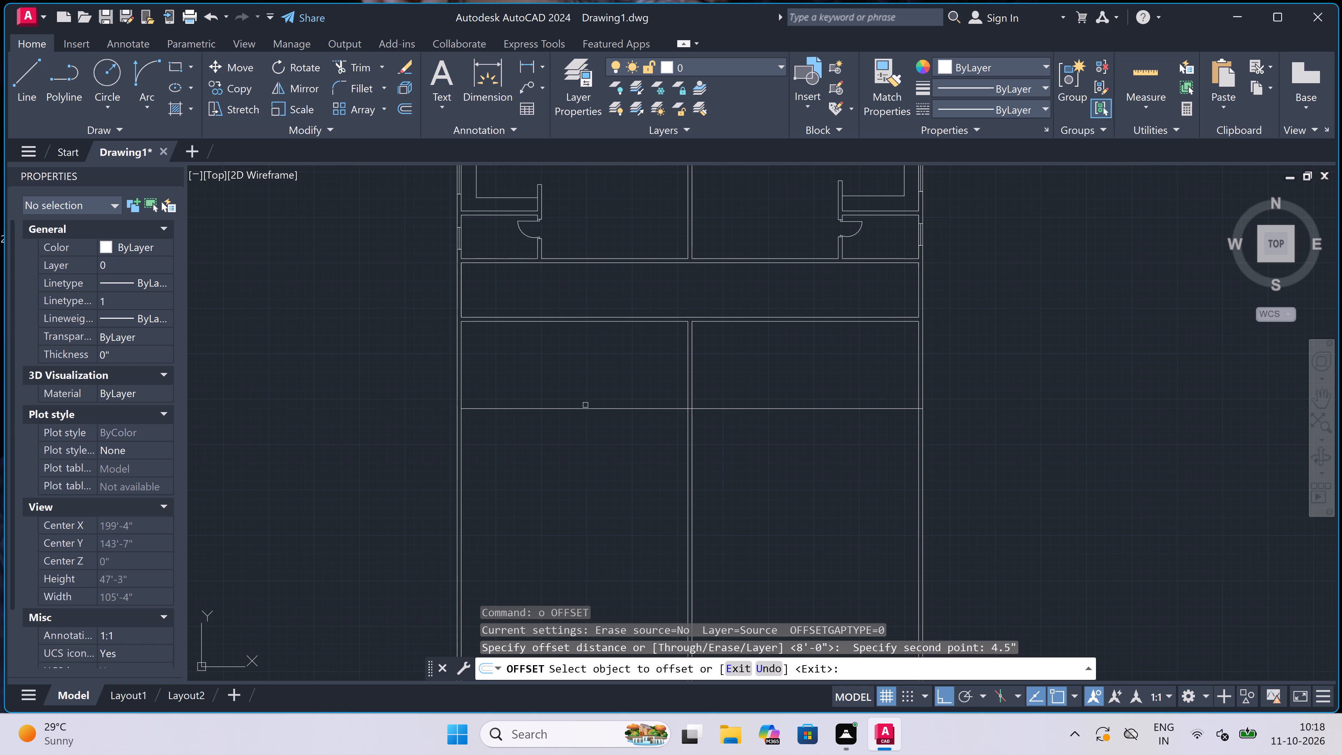
left_click_drag(585, 410, 585, 415)
left_click(585, 439)
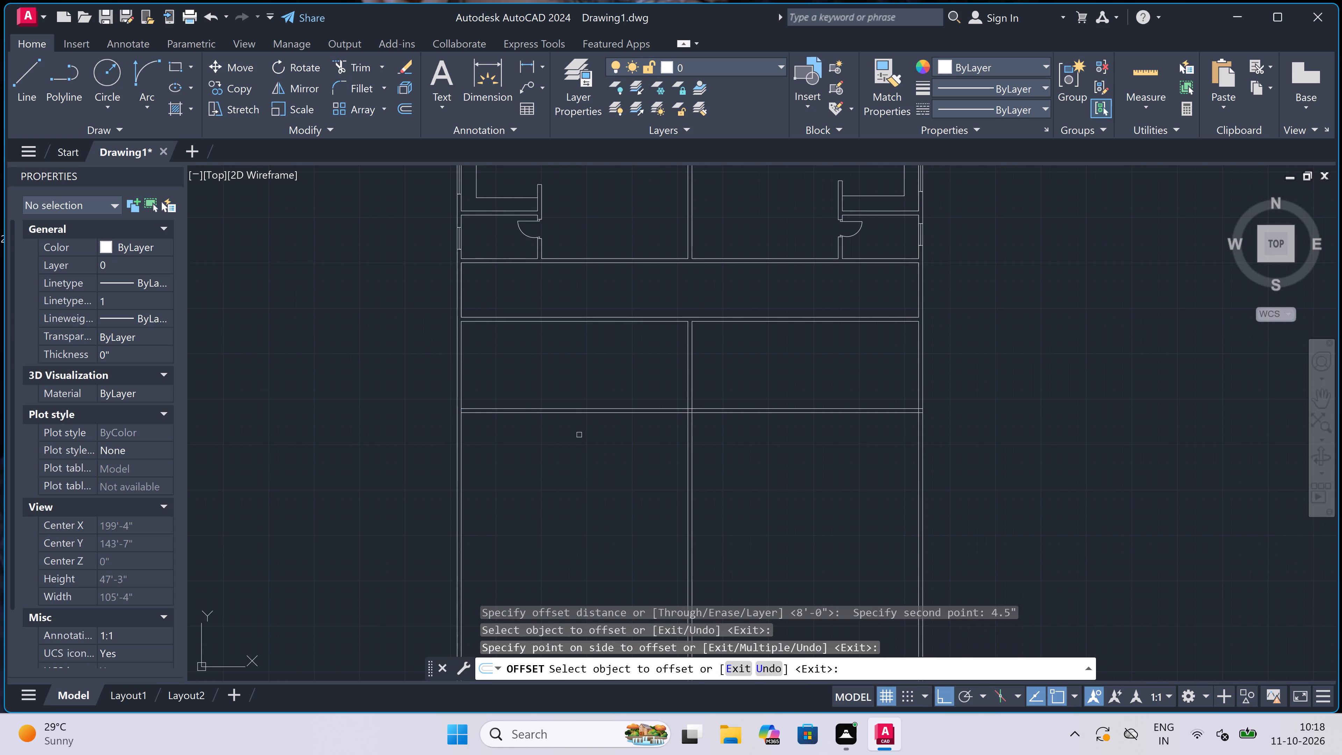
key("Escape")
Offset both outer walls' inner faces 6' inward below the second cross wall, one line in each unit.
key("space")
scroll(453, 363, "up", 1)
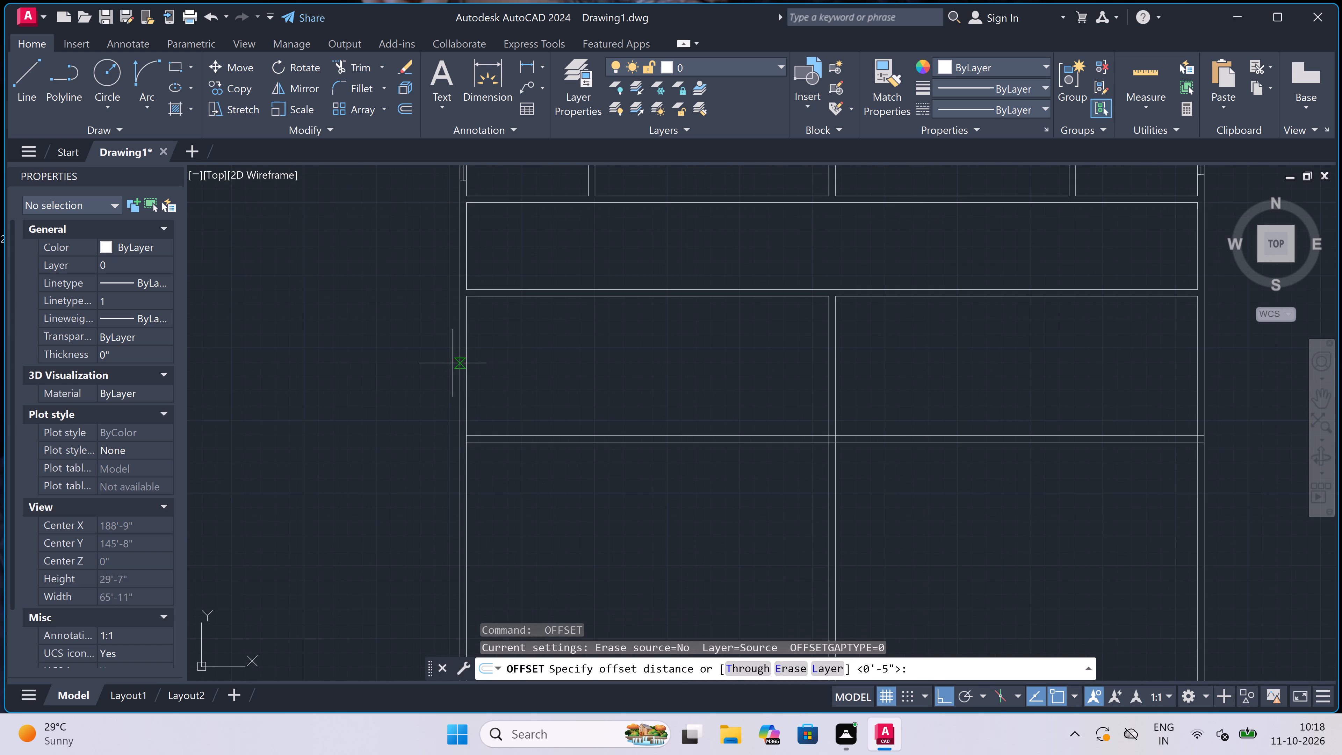
left_click(468, 361)
scroll(468, 361, "down", 1)
scroll(537, 356, "down", 1)
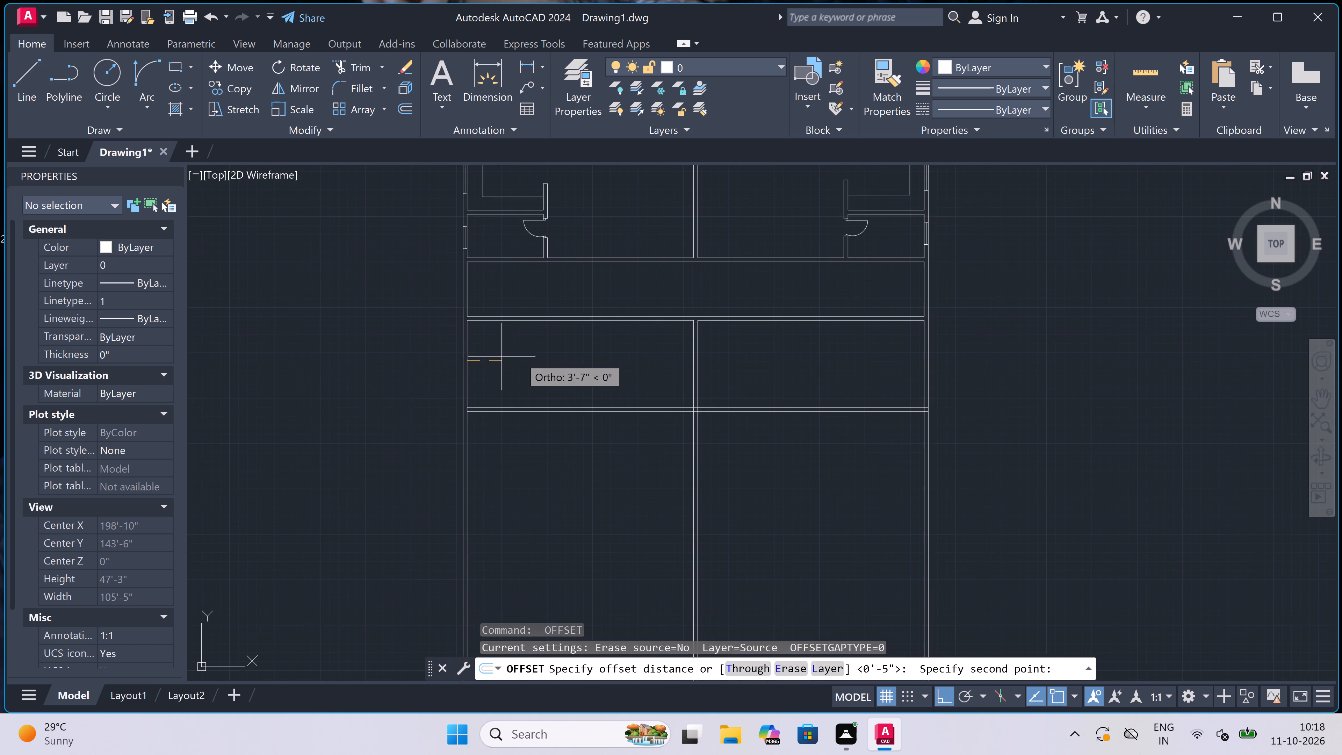
scroll(538, 356, "up", 3)
key("6")
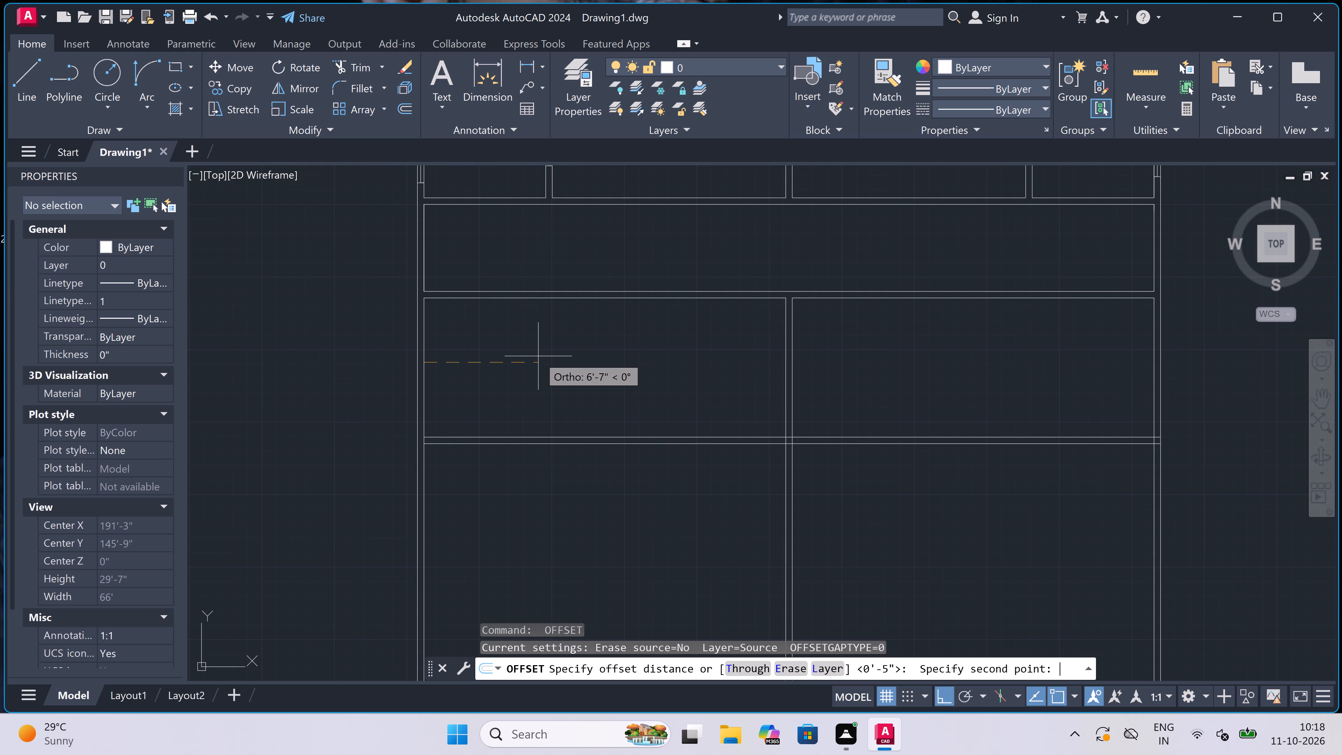
type("'")
key("space")
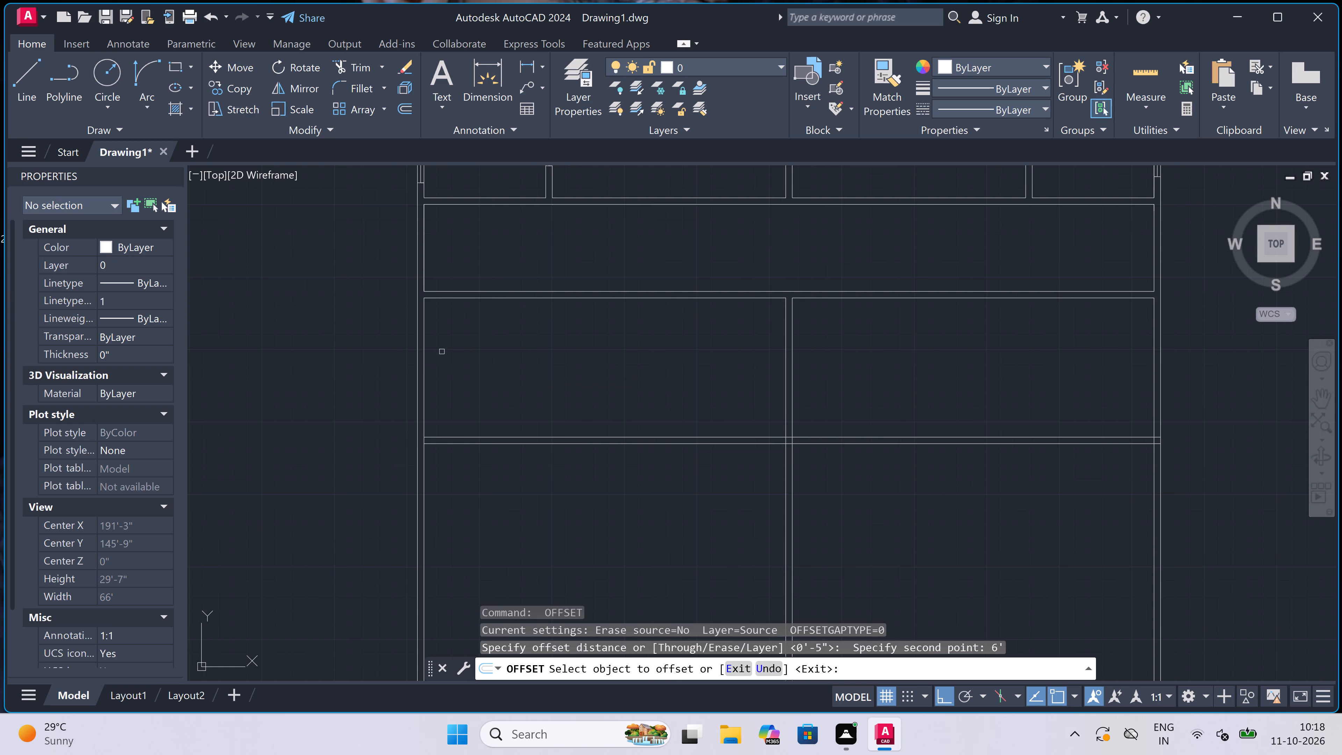
left_click(422, 348)
left_click(619, 332)
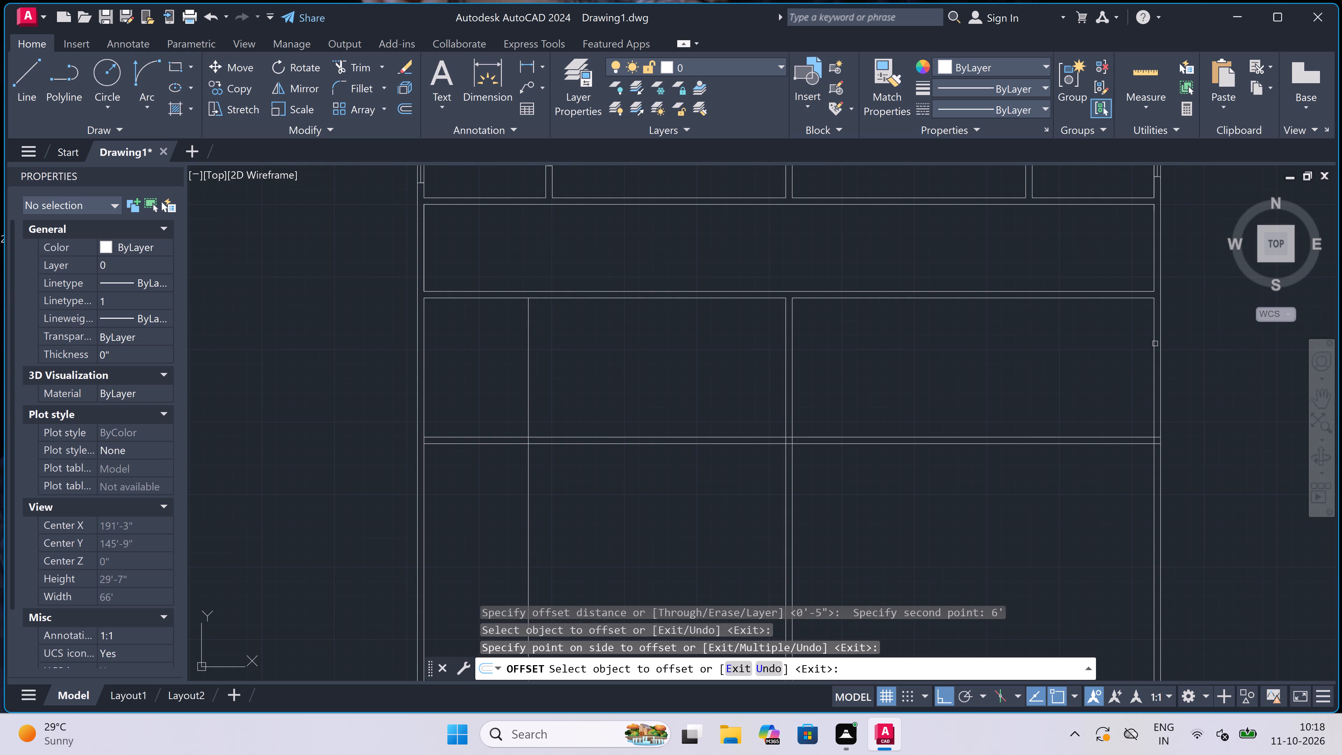
left_click_drag(1154, 343, 1151, 344)
left_click(964, 375)
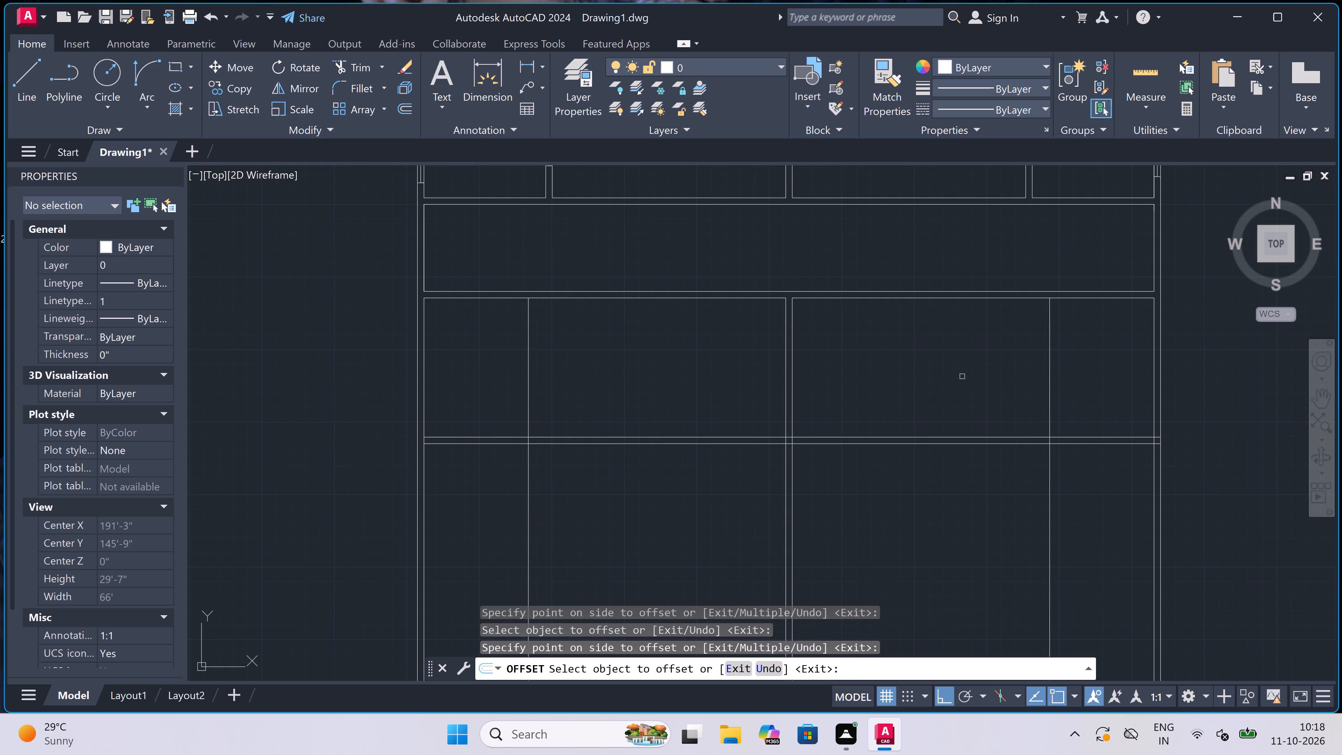
key("Escape")
Offset the two new vertical lines 4.5" toward the central dividing wall to form a partition wall in each unit.
key("space")
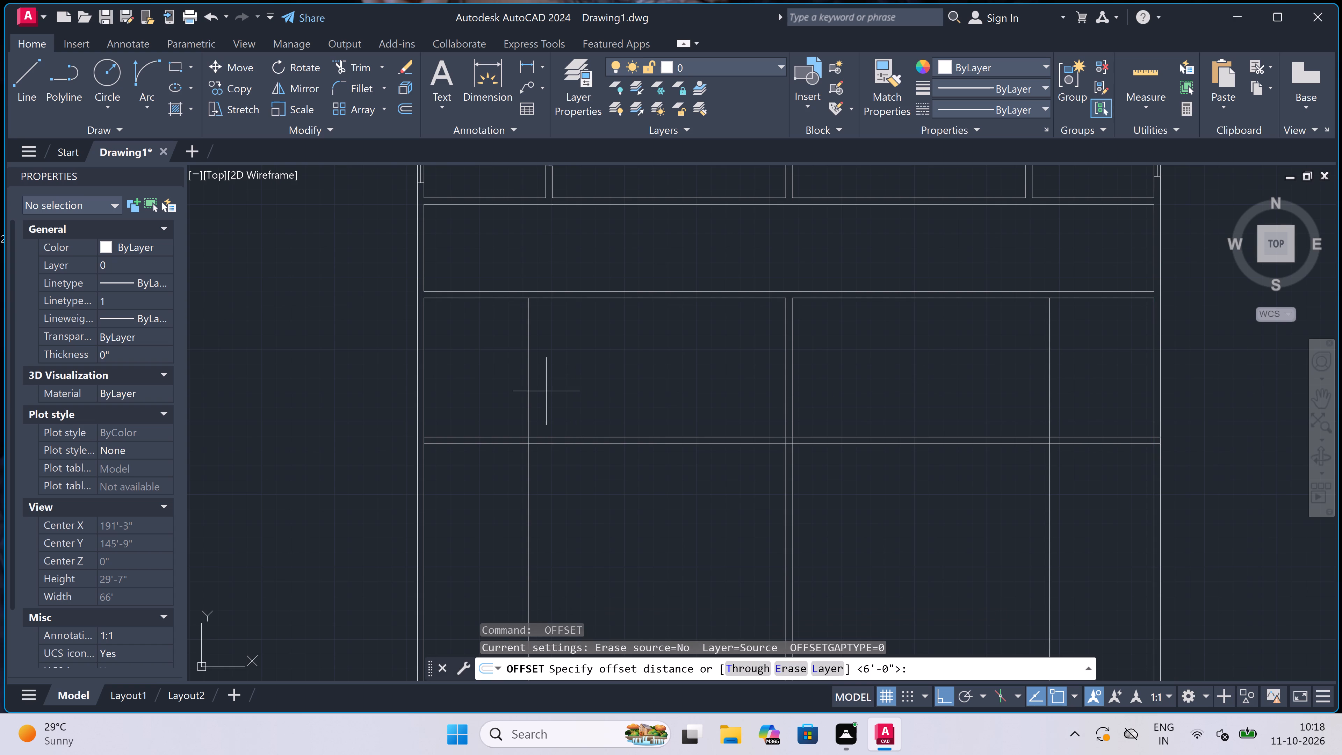
left_click(532, 368)
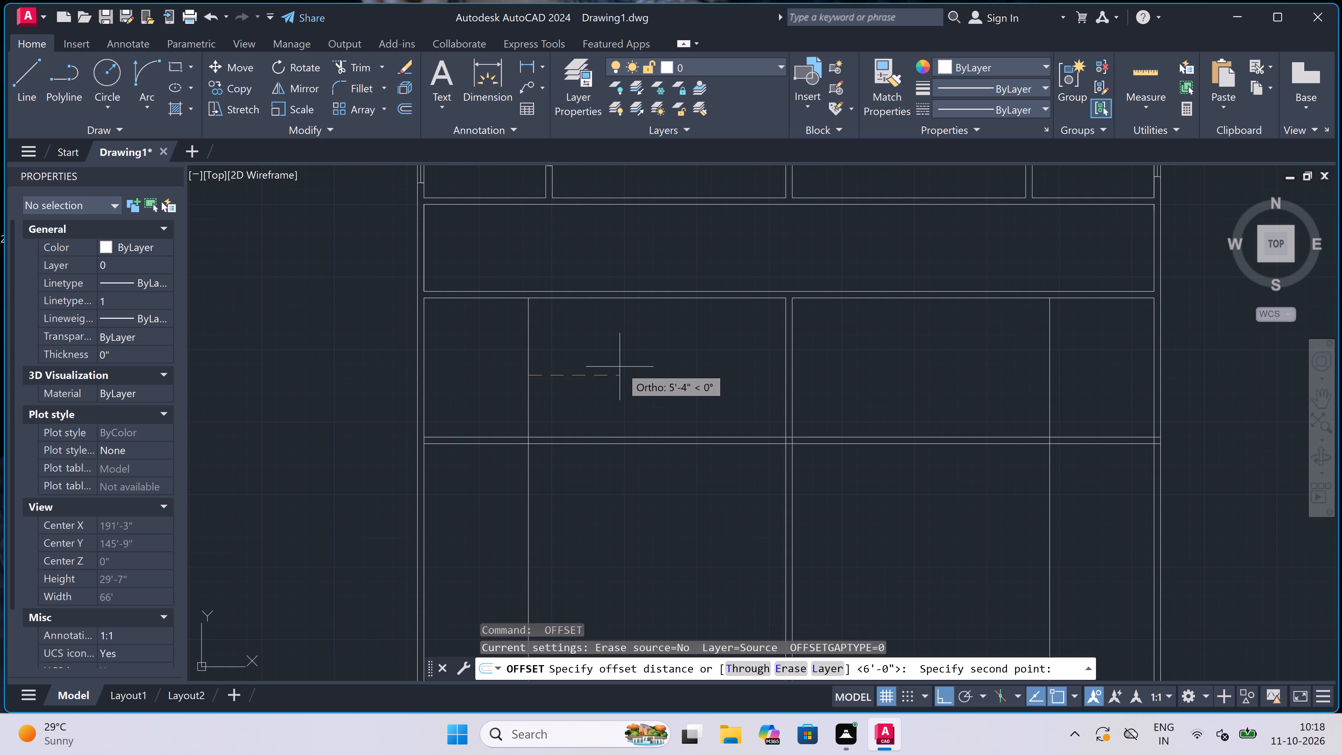
type("4.5\"")
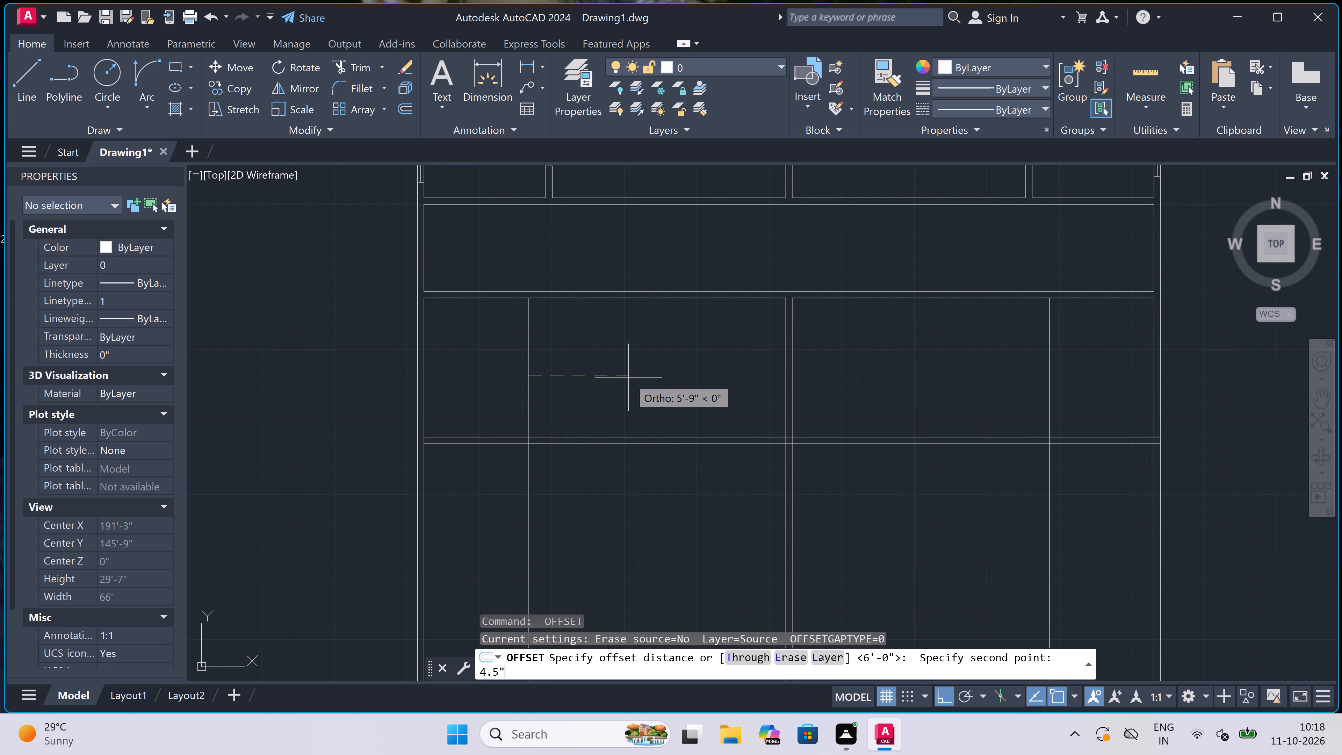
key("space")
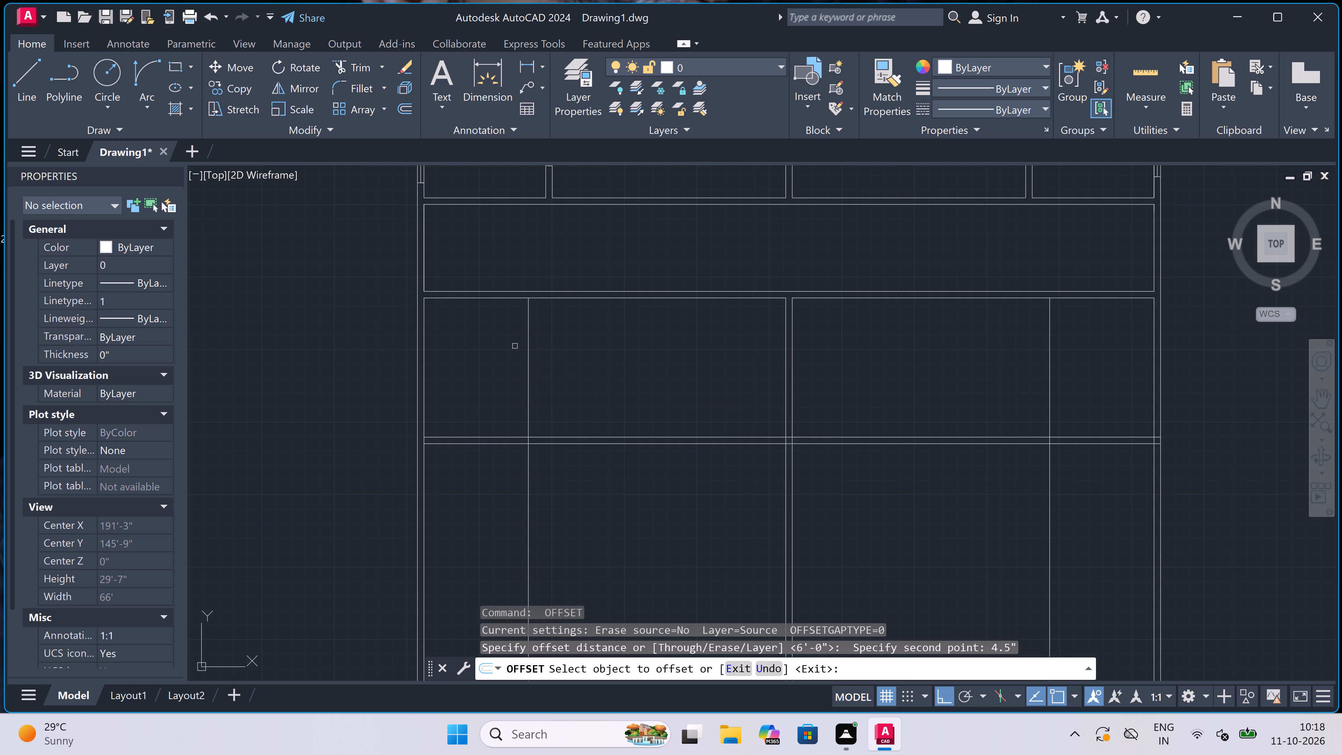
left_click(528, 336)
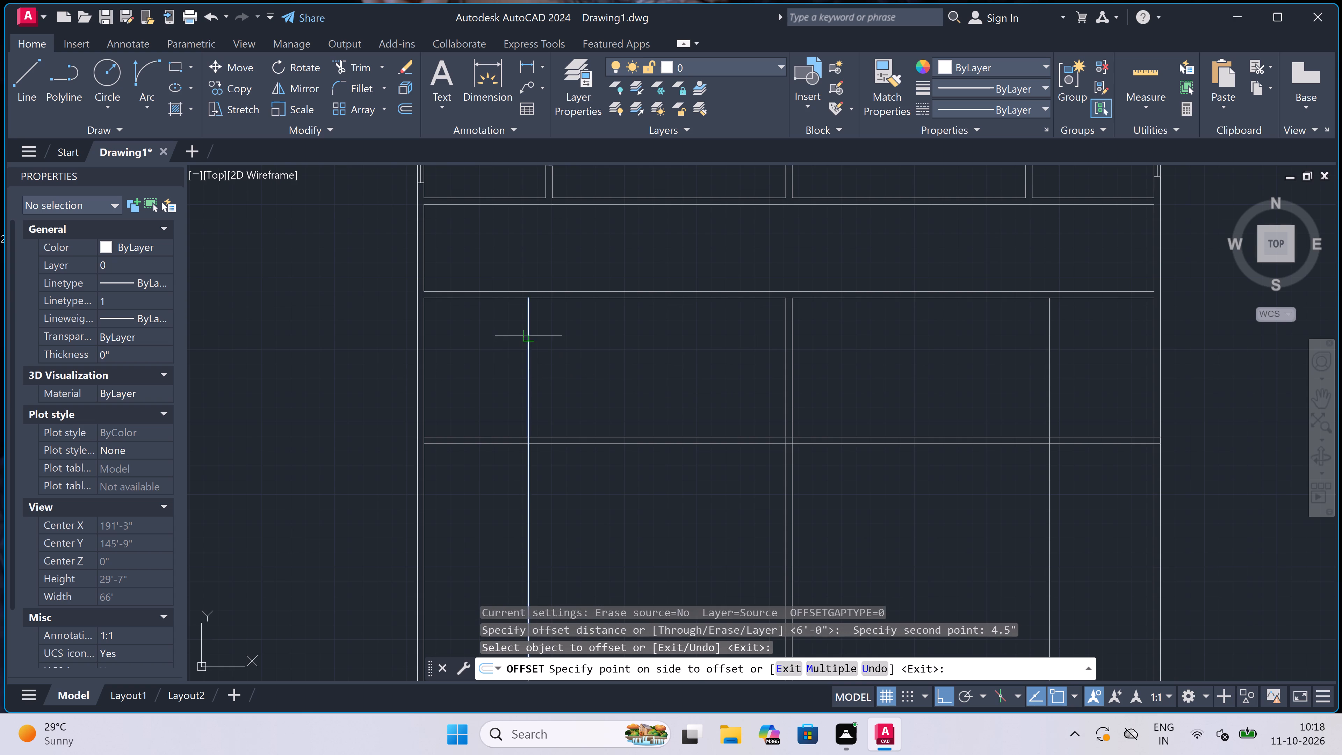
left_click(568, 330)
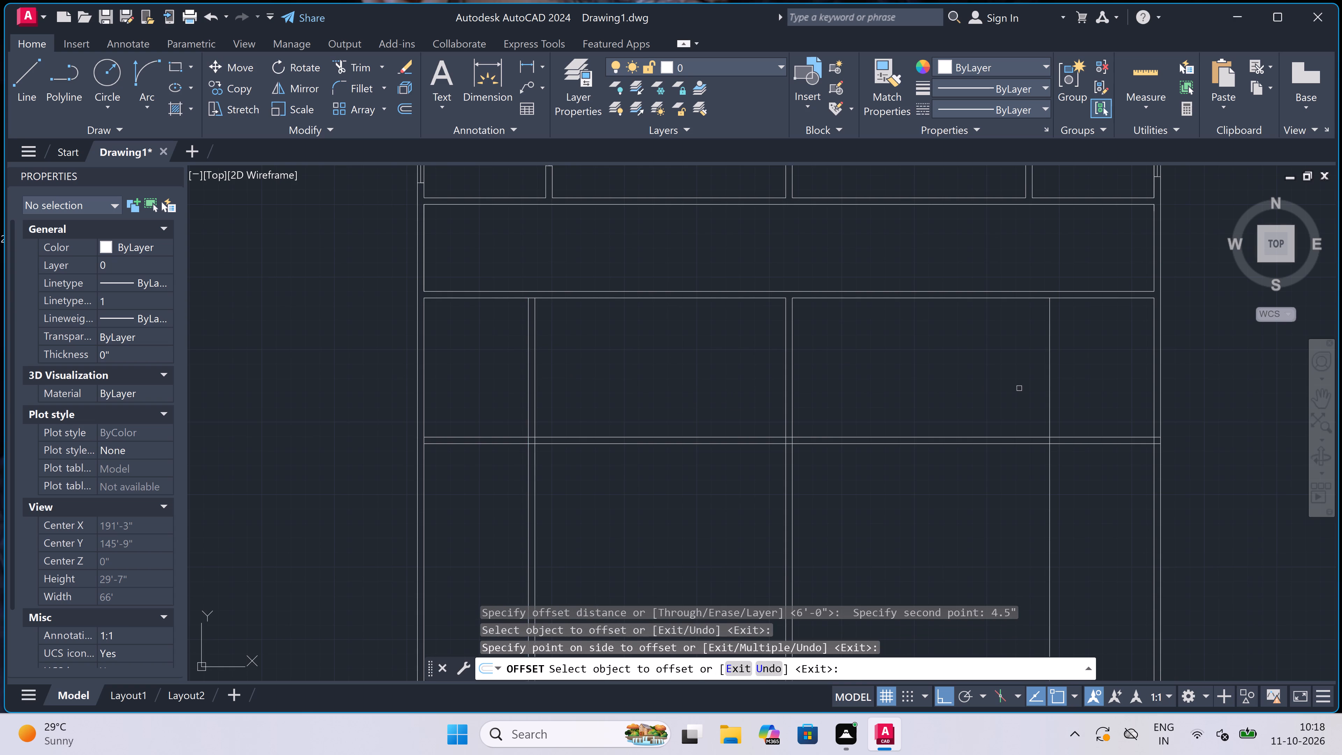
left_click_drag(1050, 386, 1040, 390)
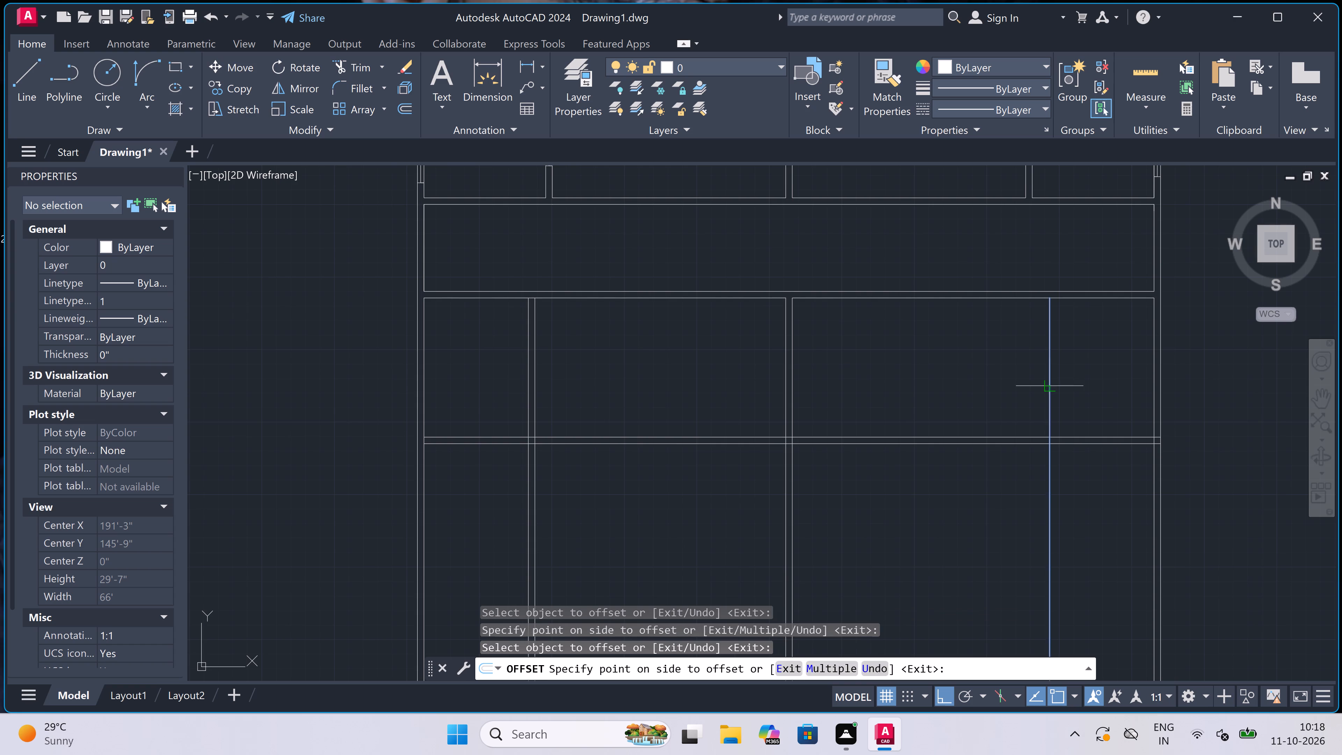
left_click(941, 395)
key("Escape")
Start a line where the dividing wall's left face meets the second cross wall's lower line, running 3'2" to the left.
scroll(605, 351, "down", 2)
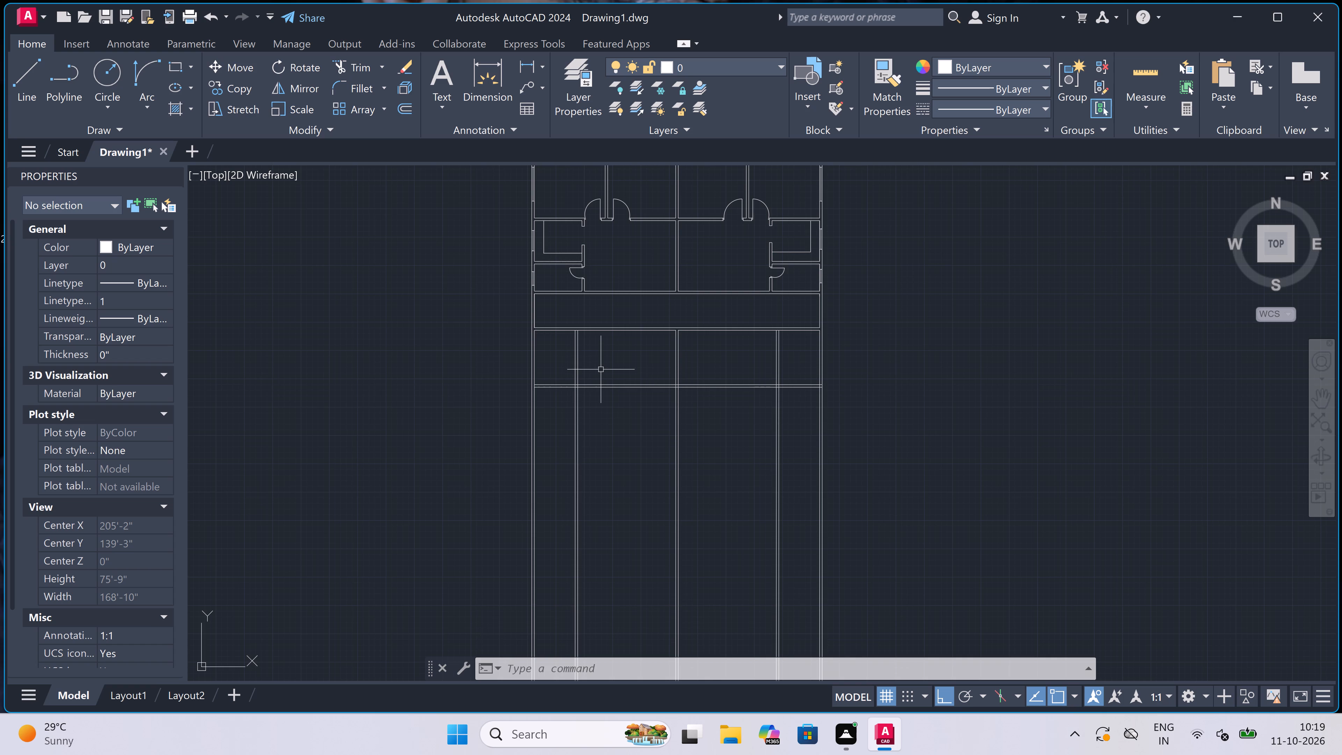
scroll(600, 371, "down", 1)
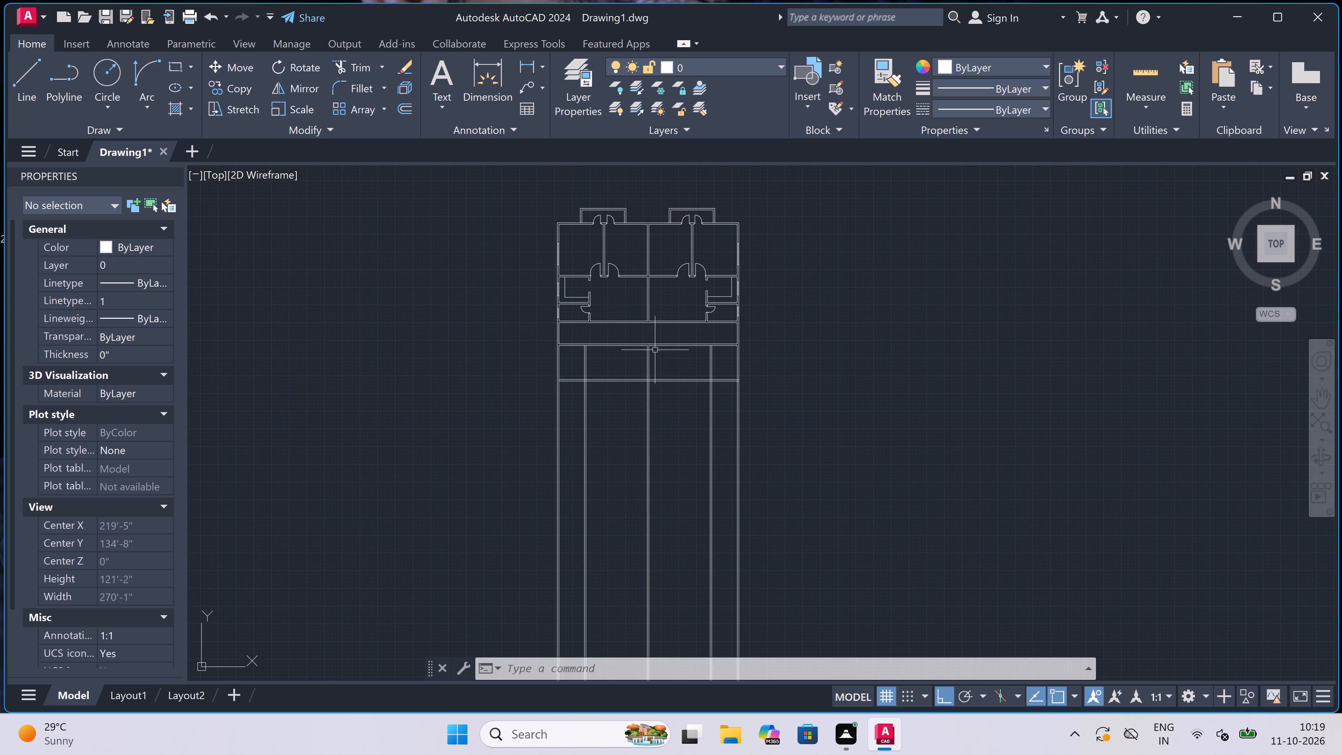
scroll(643, 330, "up", 3)
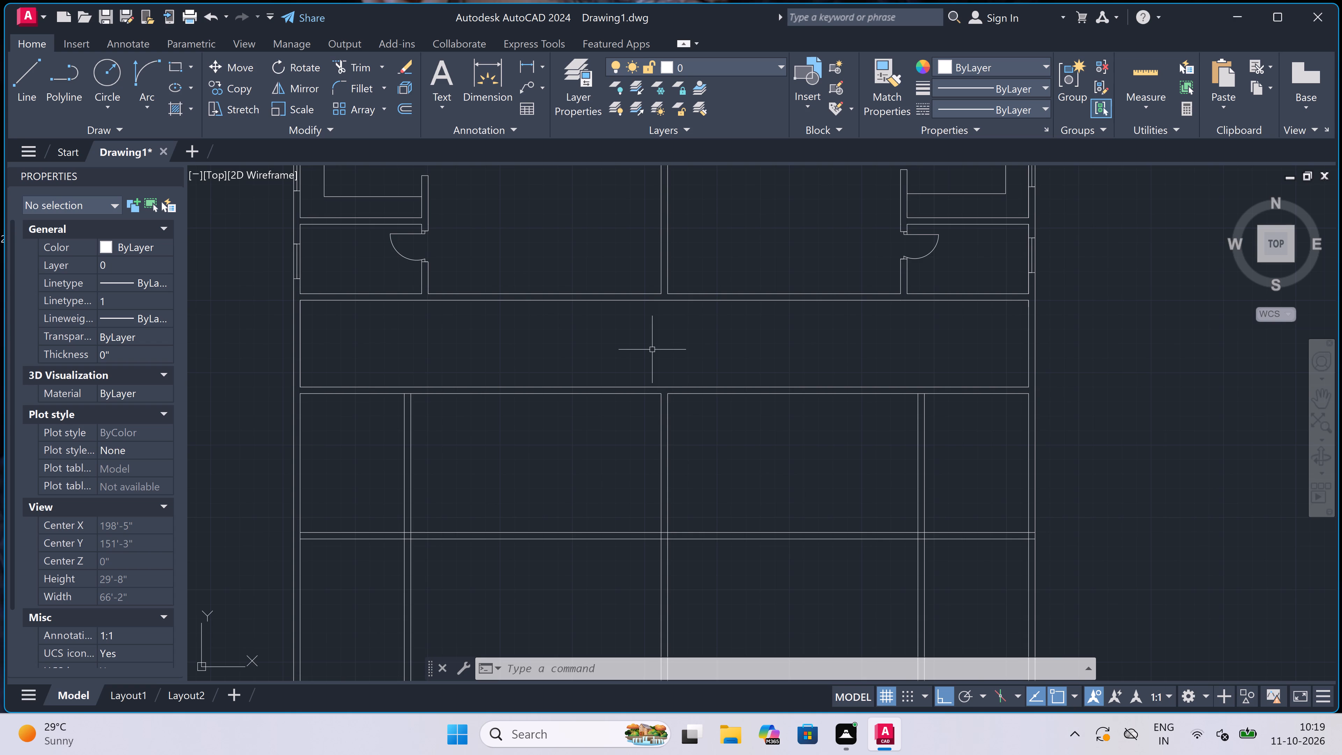
scroll(652, 350, "up", 2)
scroll(654, 351, "down", 2)
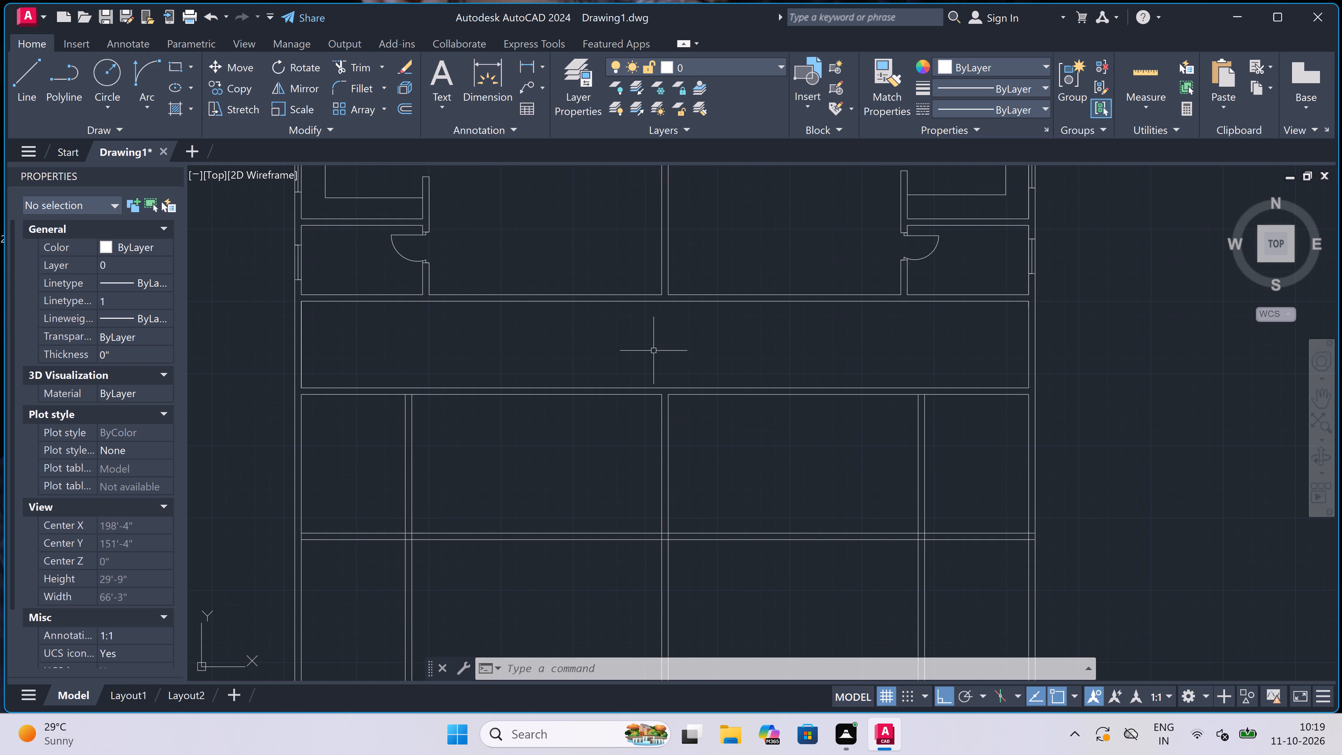
key("l")
key("space")
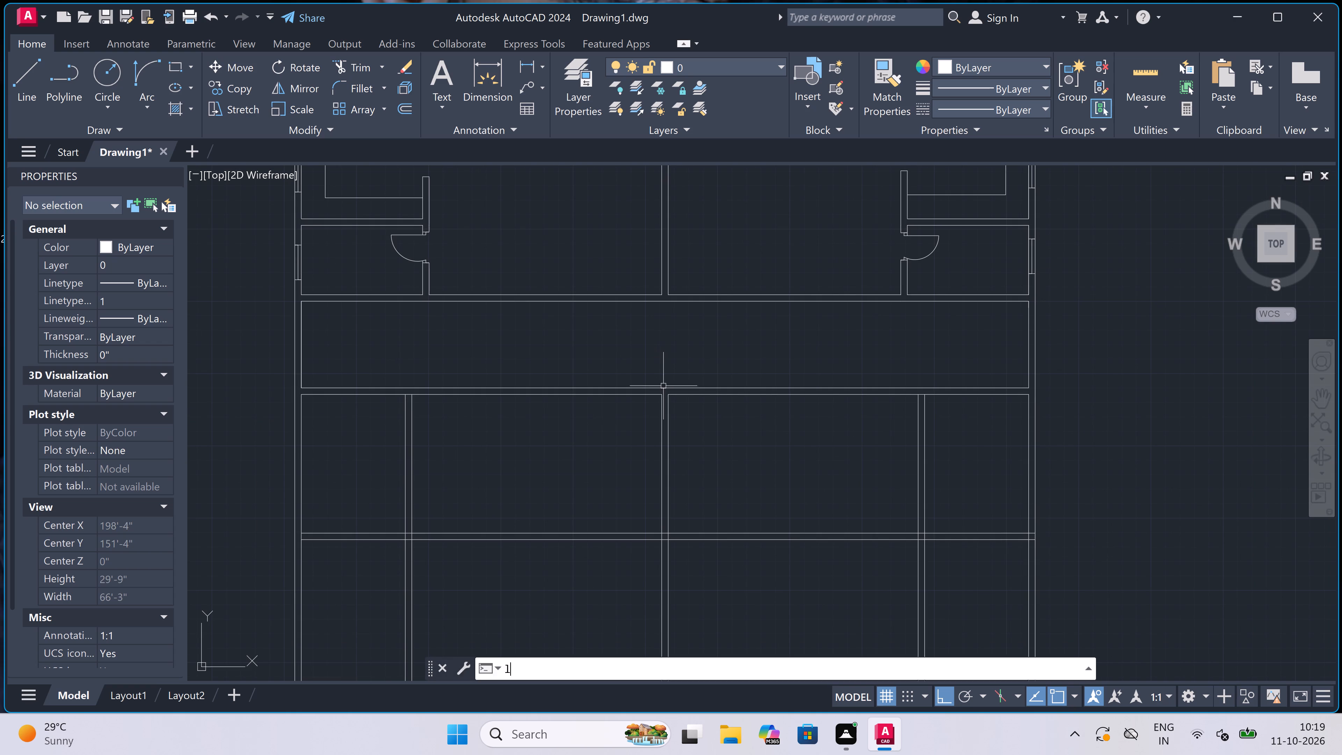
left_click(663, 395)
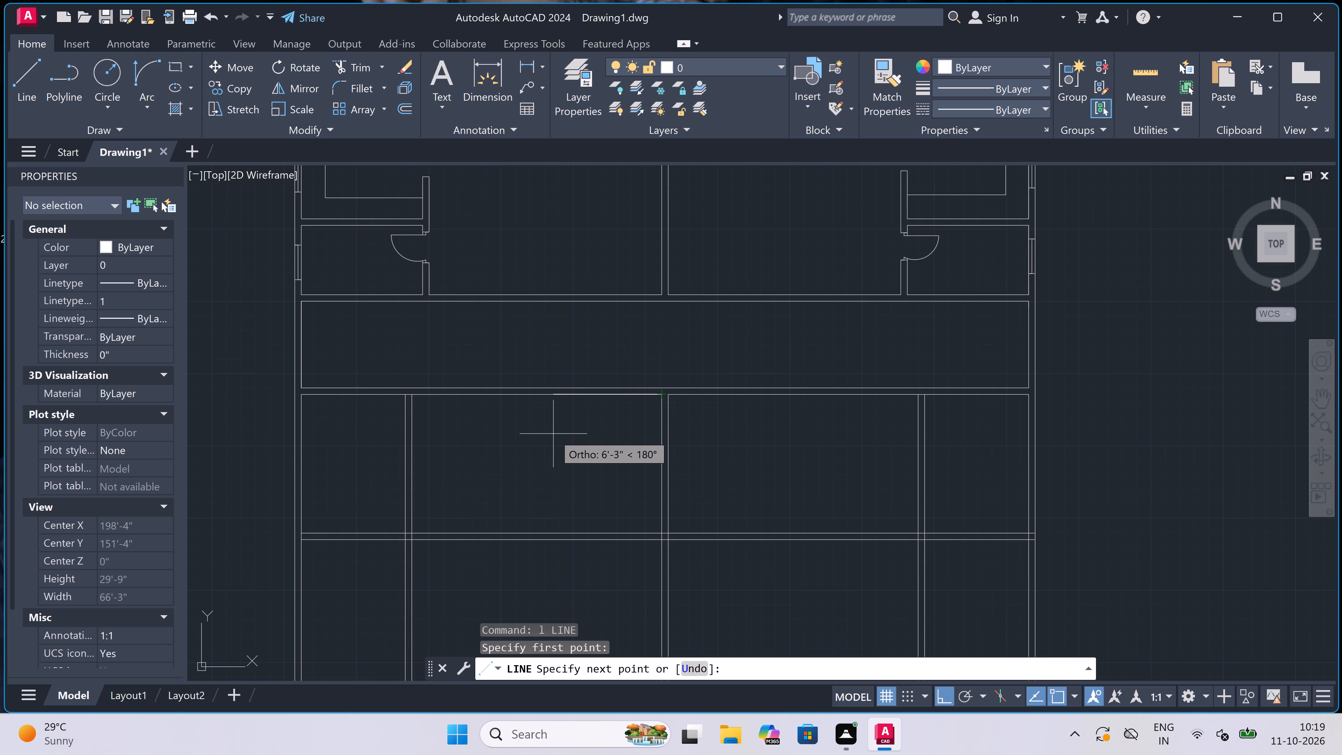
type("3'2\"")
key("space")
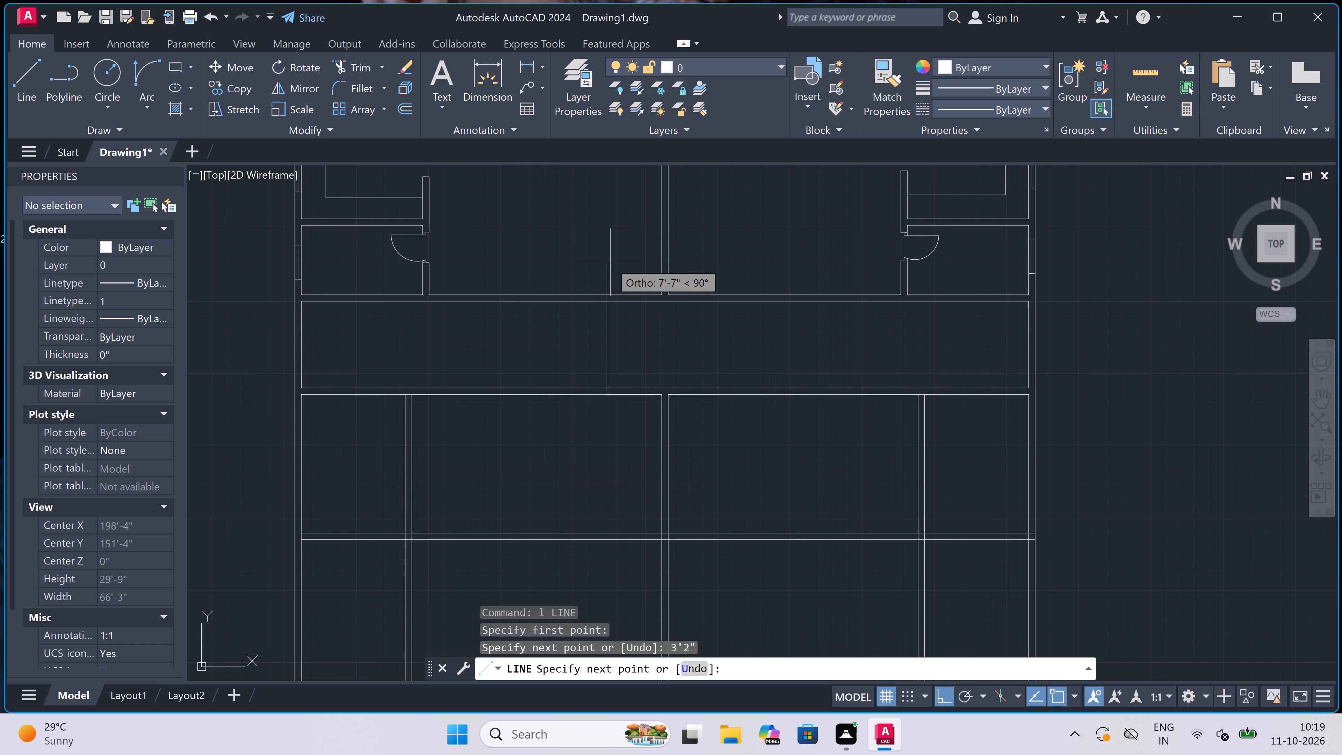
Continue the outline 12'9" down, 6'6" to the right, and back up to the second cross wall's lower line.
scroll(610, 262, "down", 2)
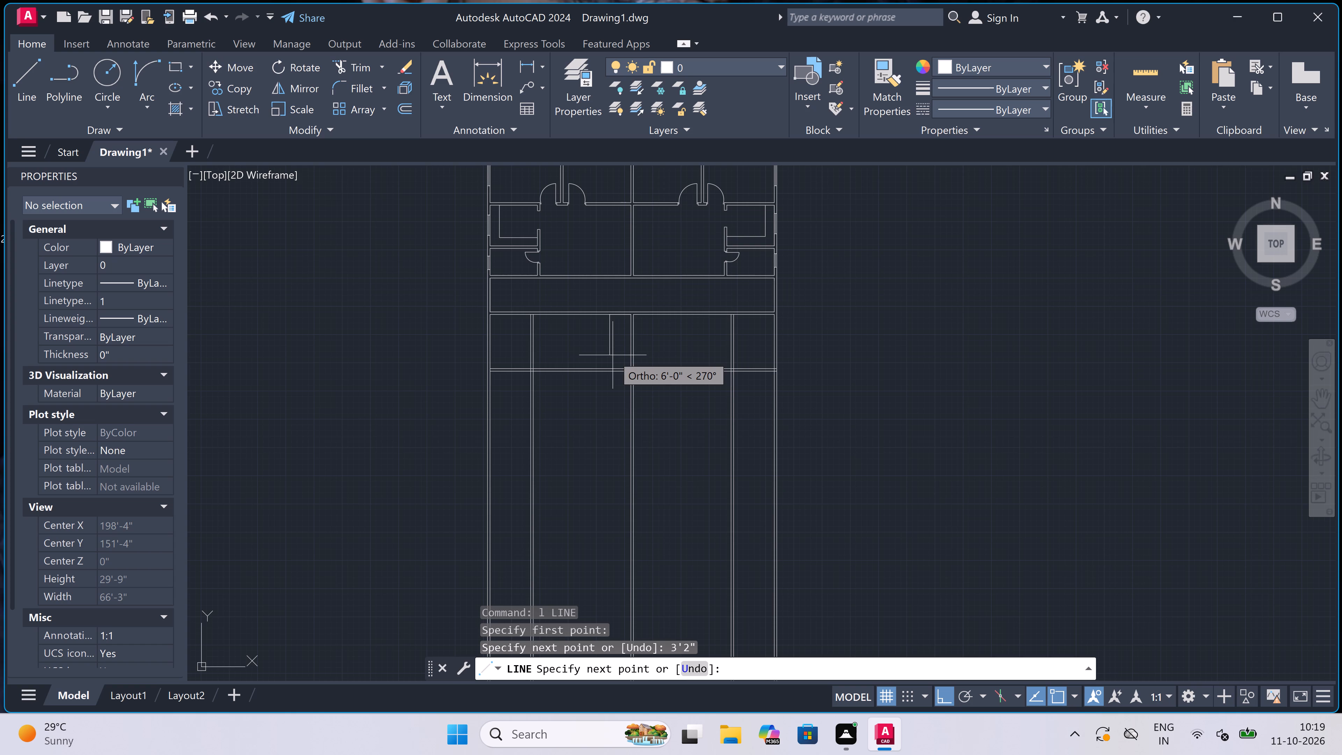
scroll(618, 346, "up", 2)
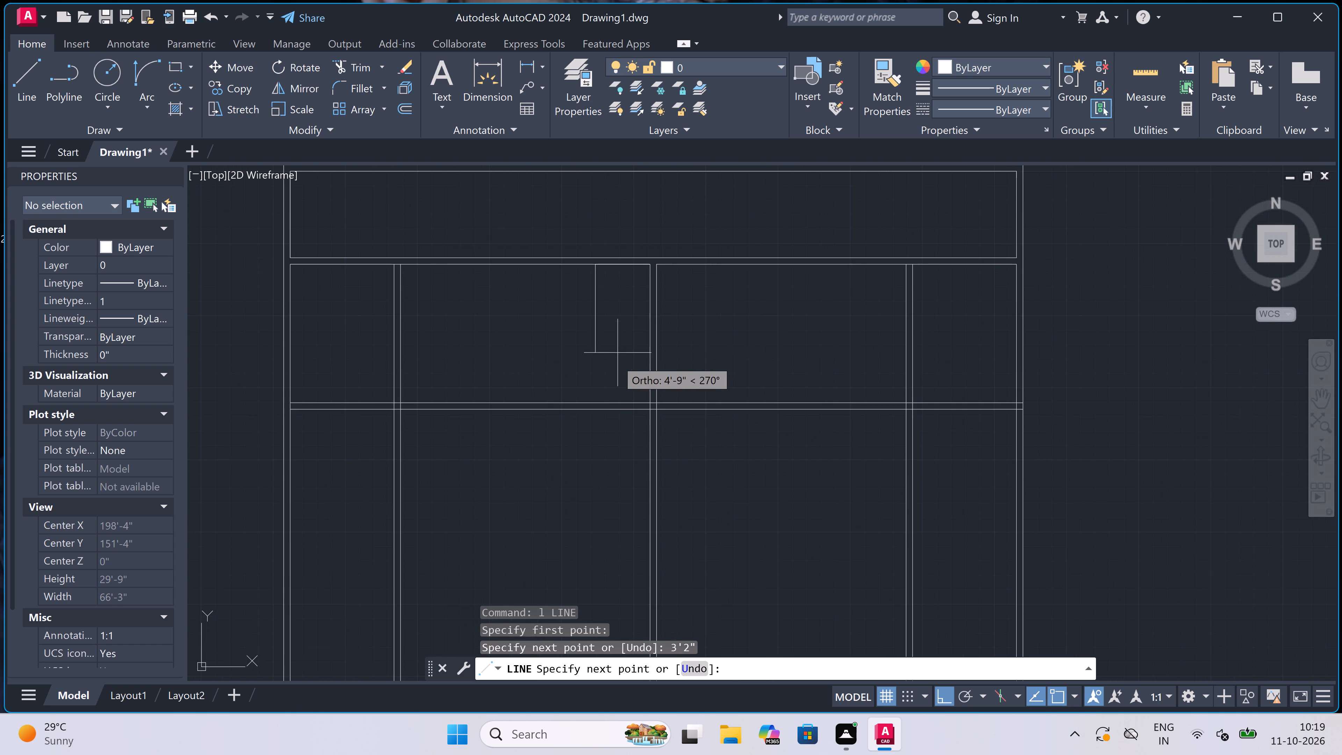
key("1")
key("2")
type("'9")
key("shift+quotedbl")
key("space")
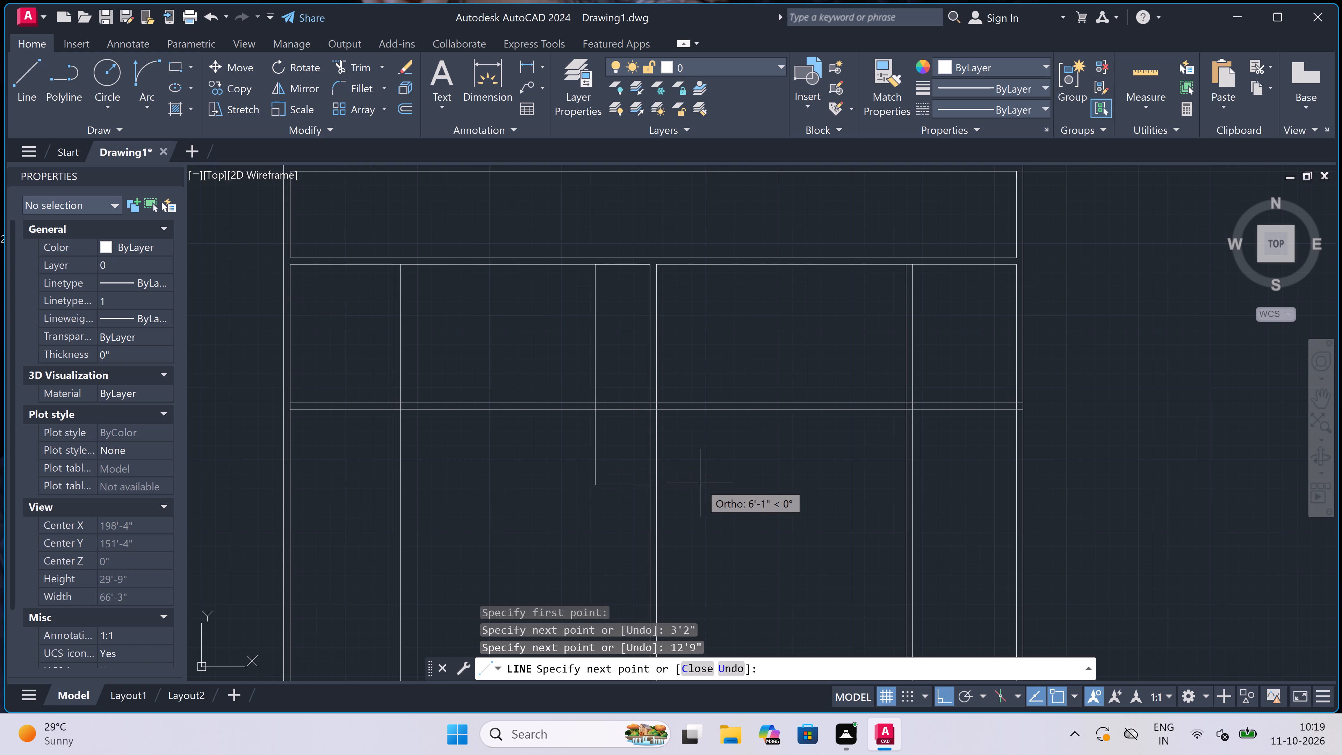
type("6'6")
type("\"")
key("space")
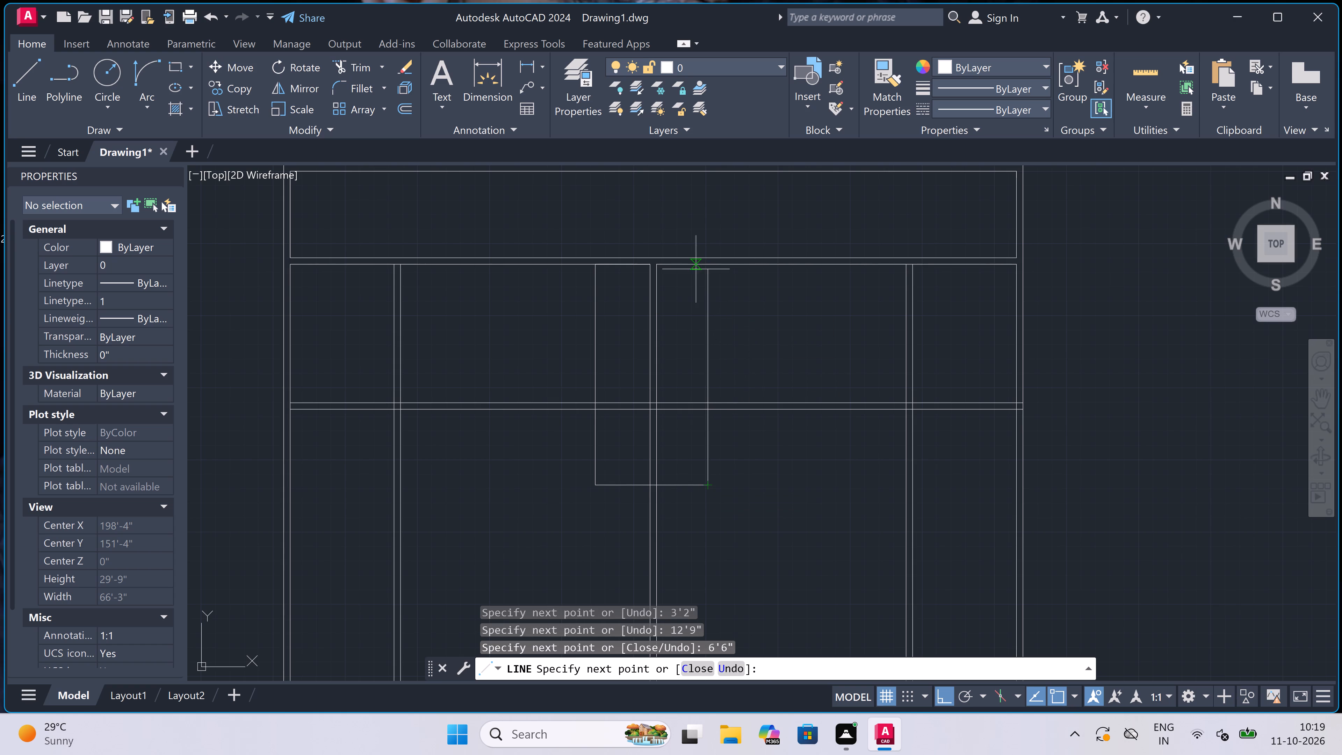
scroll(709, 263, "up", 1)
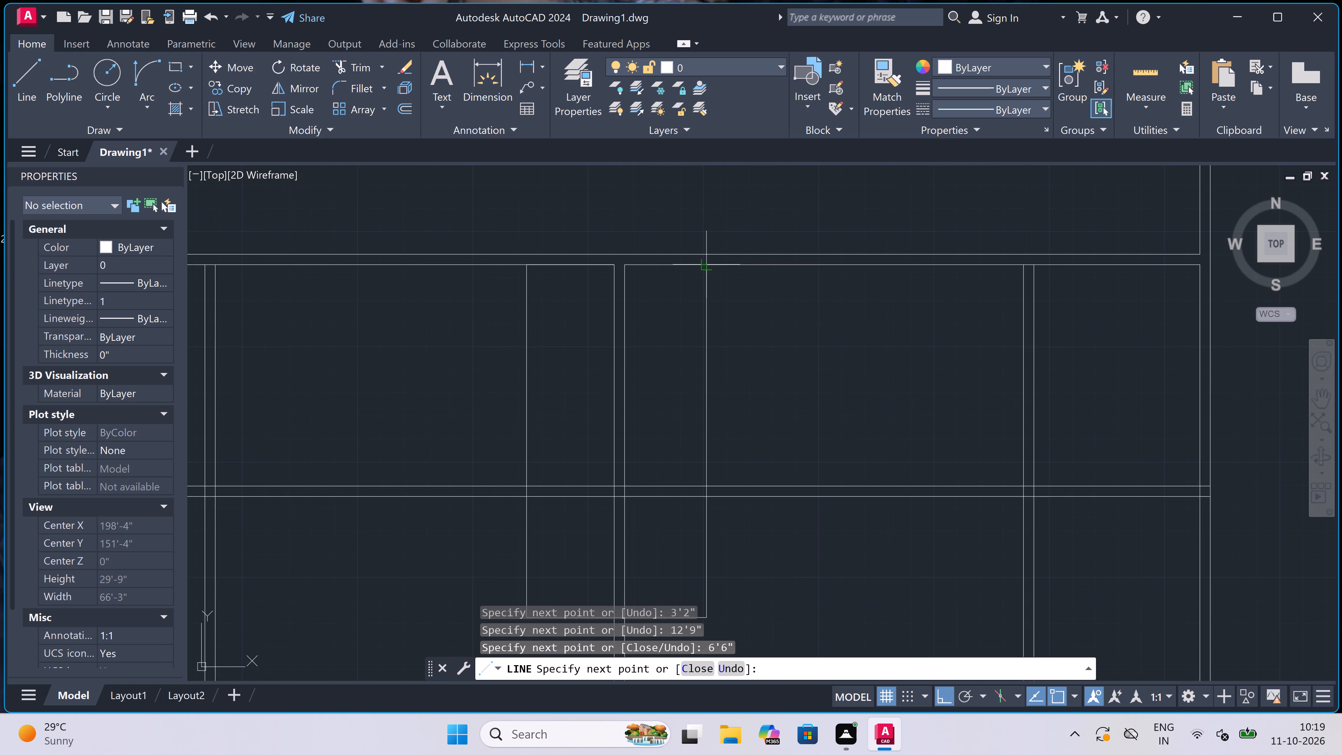
left_click(709, 264)
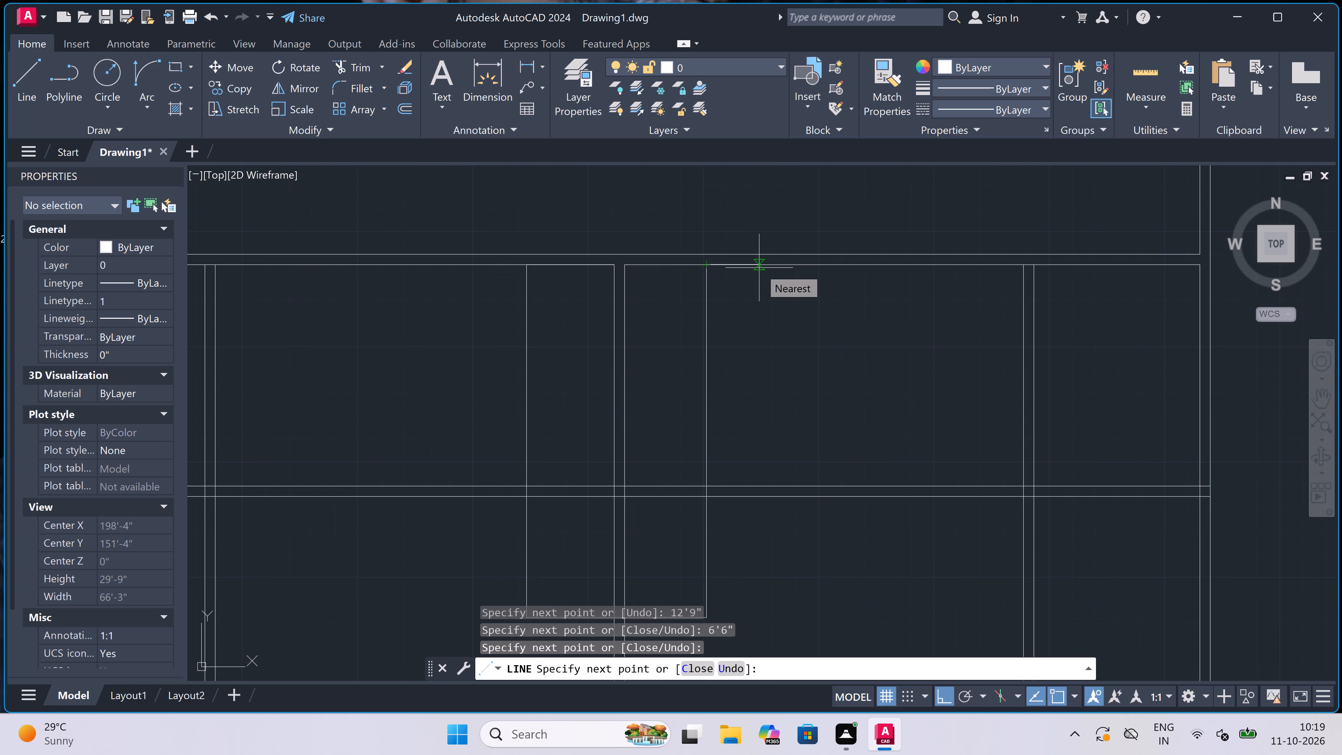
Continue the outline as an outer face 4.5" outside the rectangle's right side and 4.5" below its bottom, running left toward its lower-left corner.
type("4.5\"")
key("space")
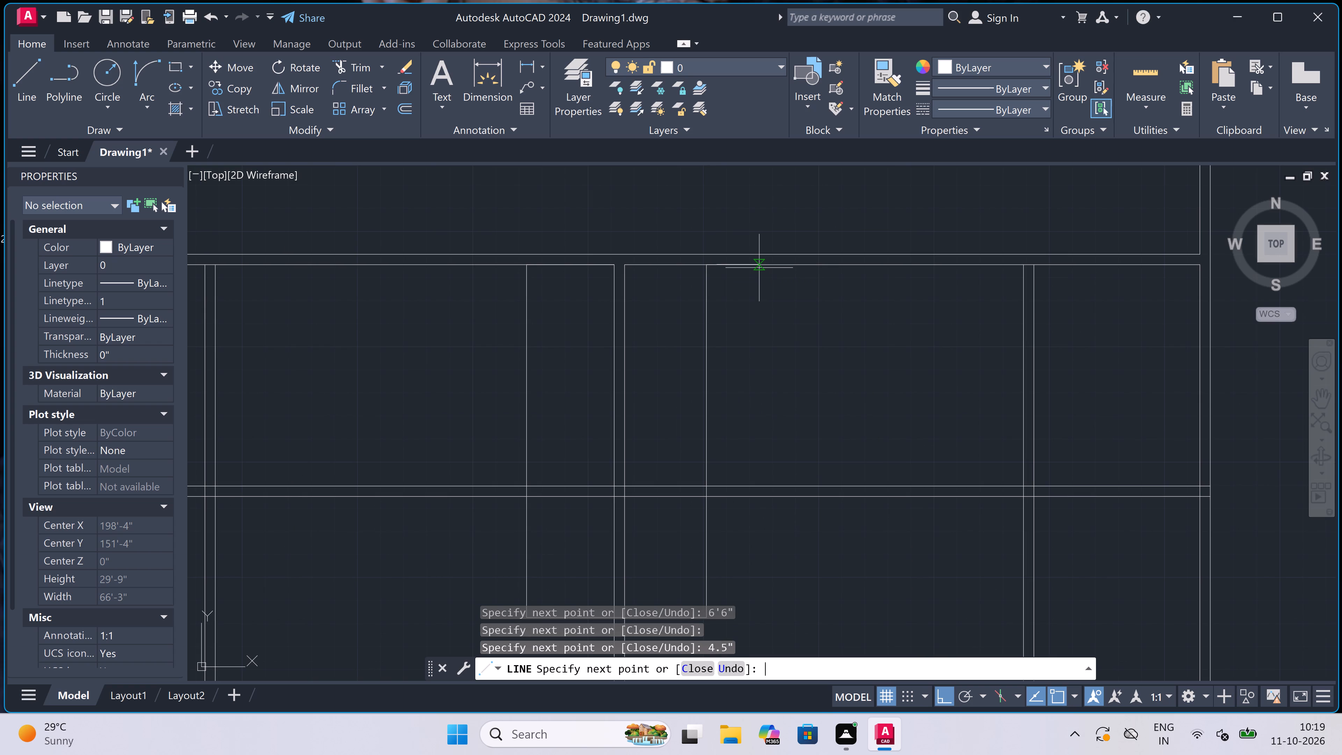
scroll(759, 267, "down", 1)
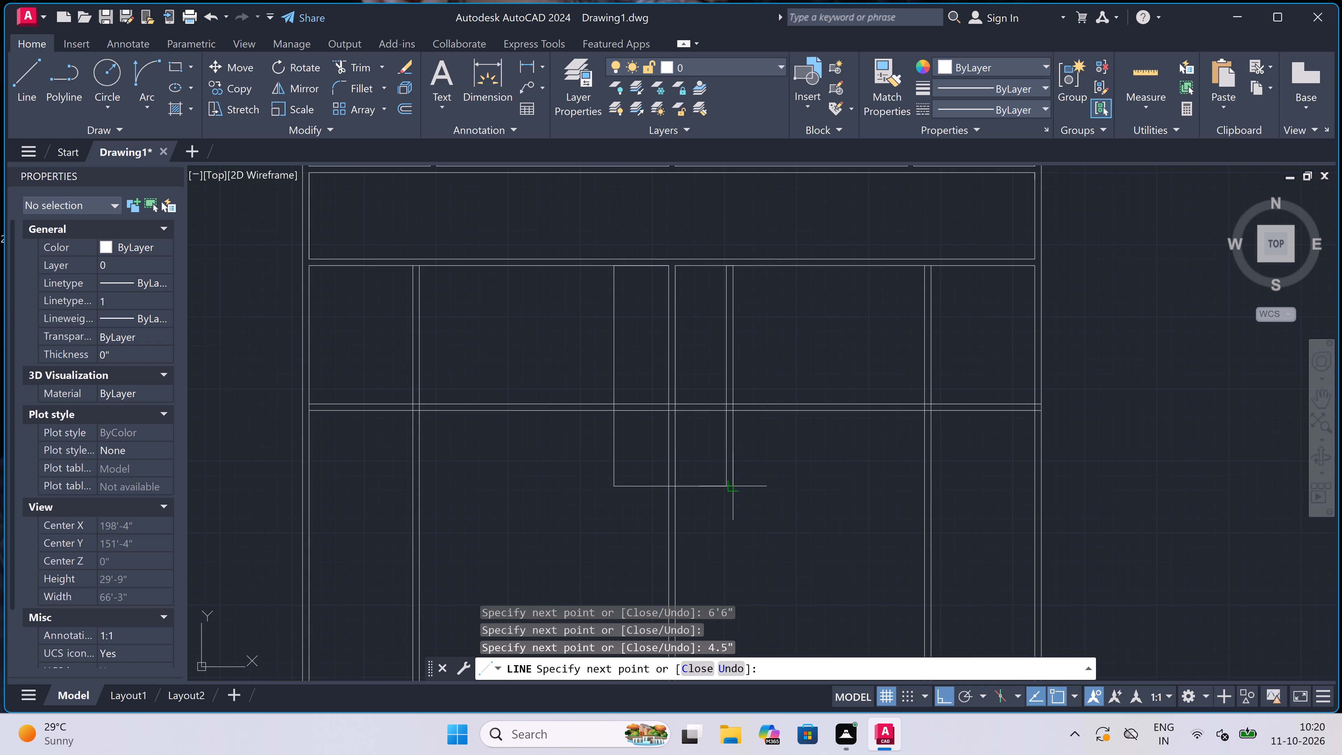
scroll(730, 493, "up", 3)
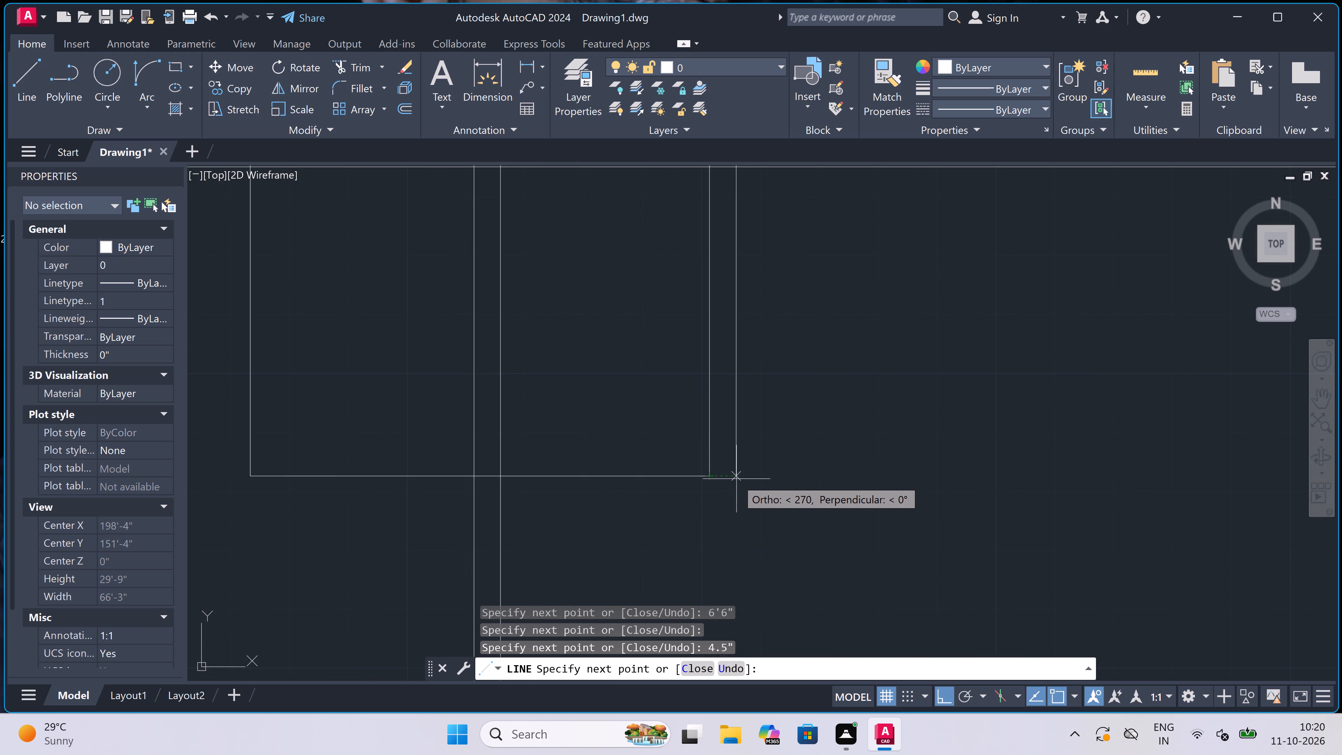
left_click(736, 479)
type("4.5\"")
key("space")
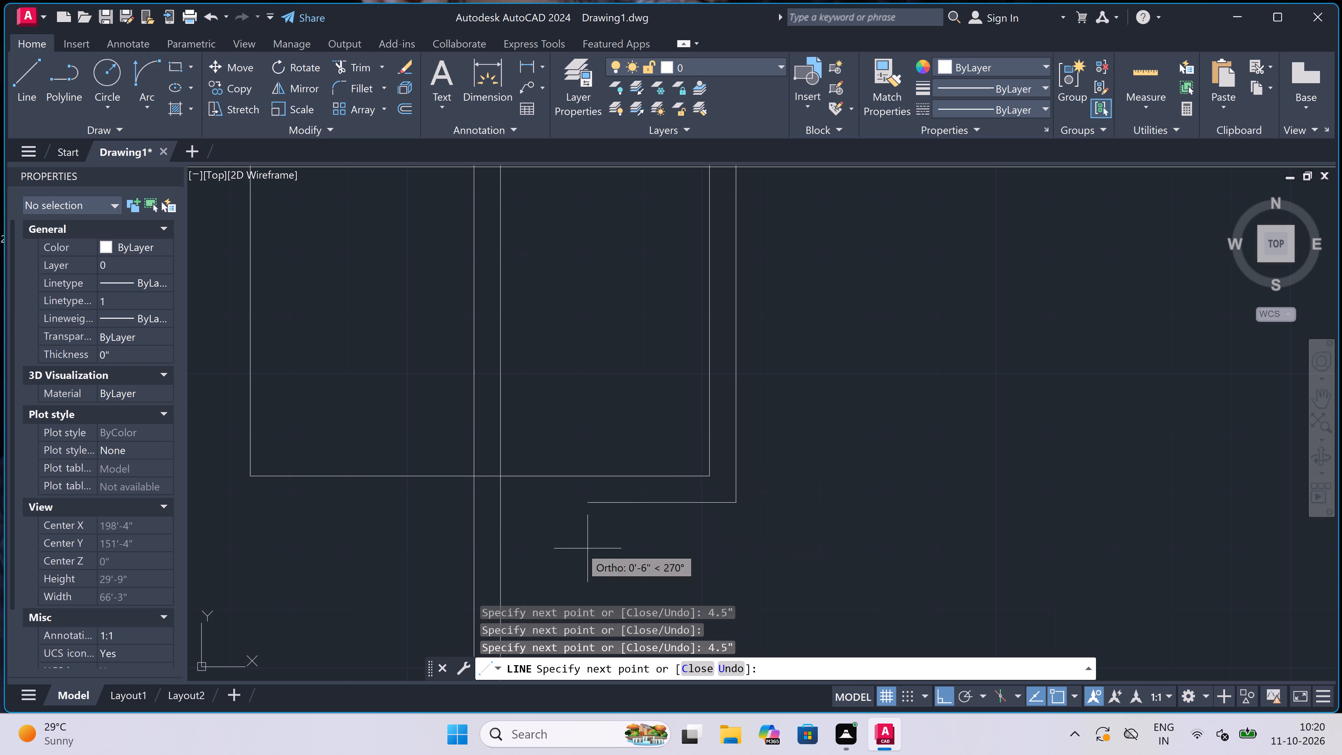
scroll(532, 524, "down", 3)
scroll(453, 522, "up", 2)
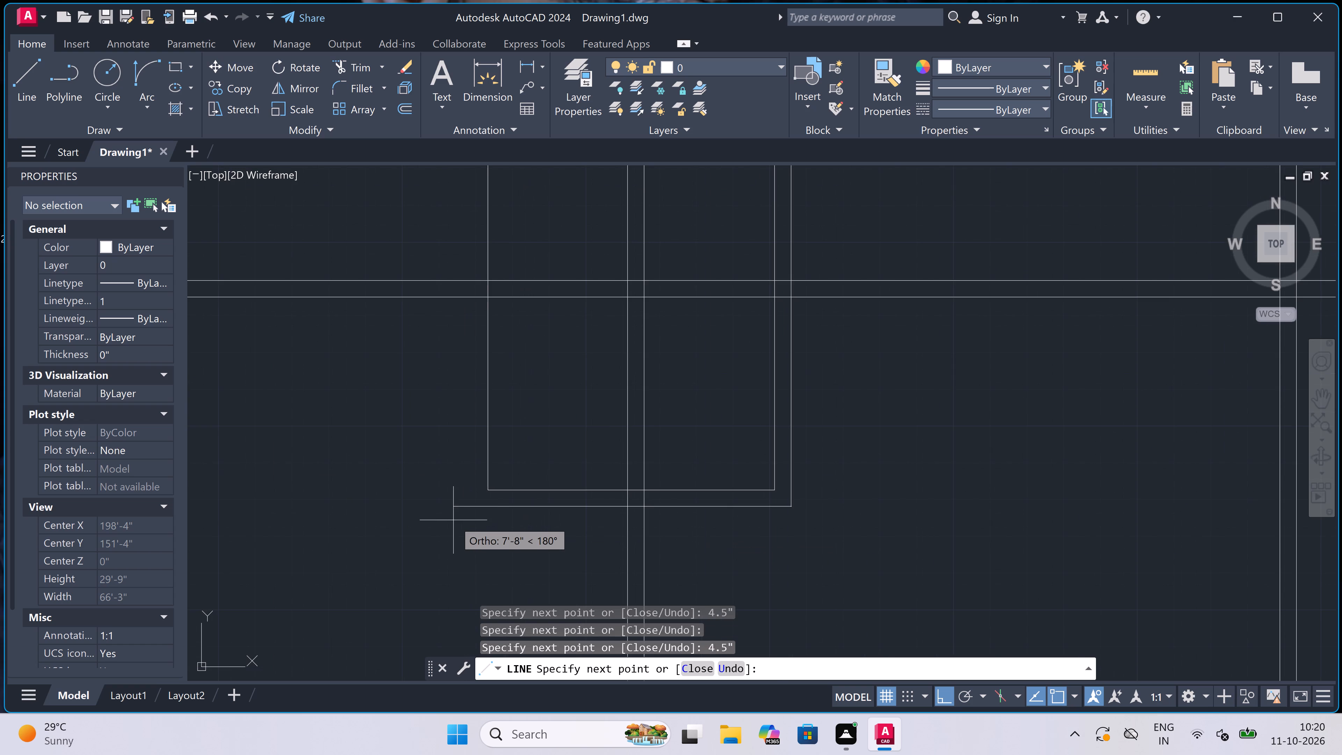
scroll(464, 506, "up", 2)
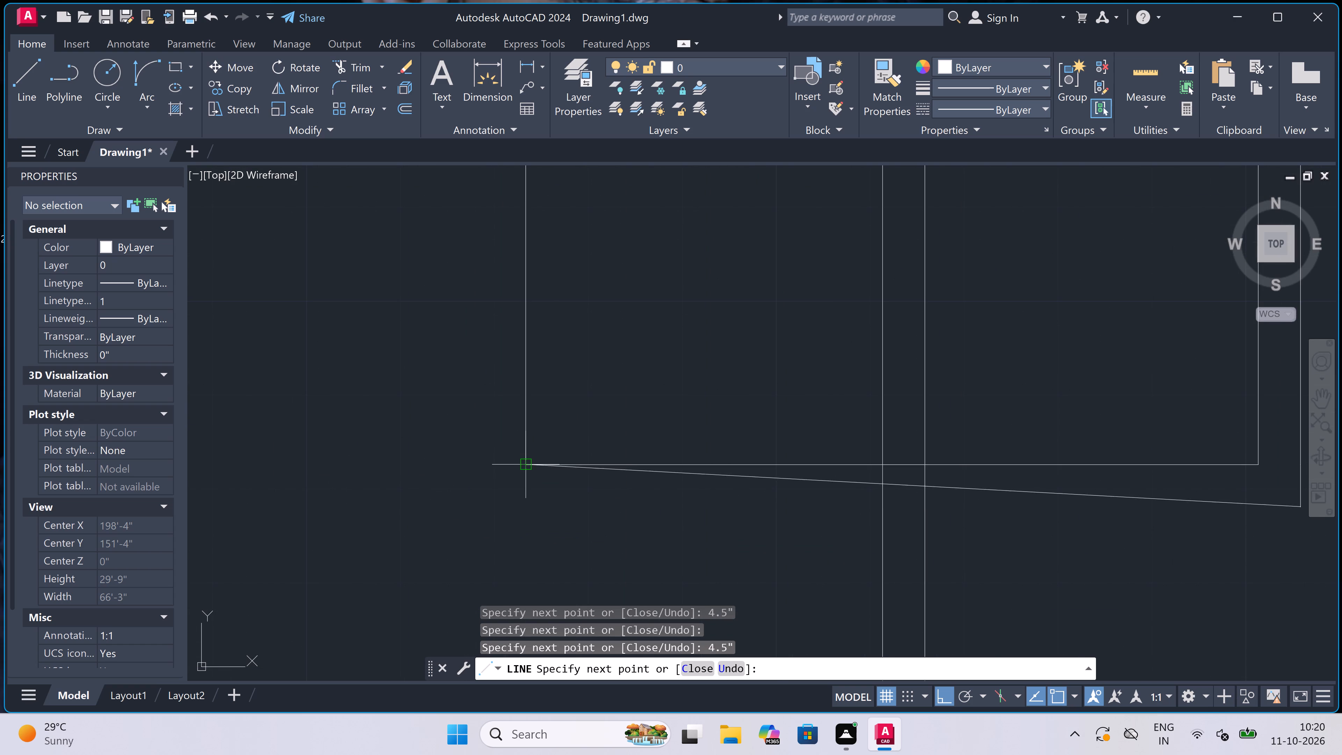
left_click(520, 508)
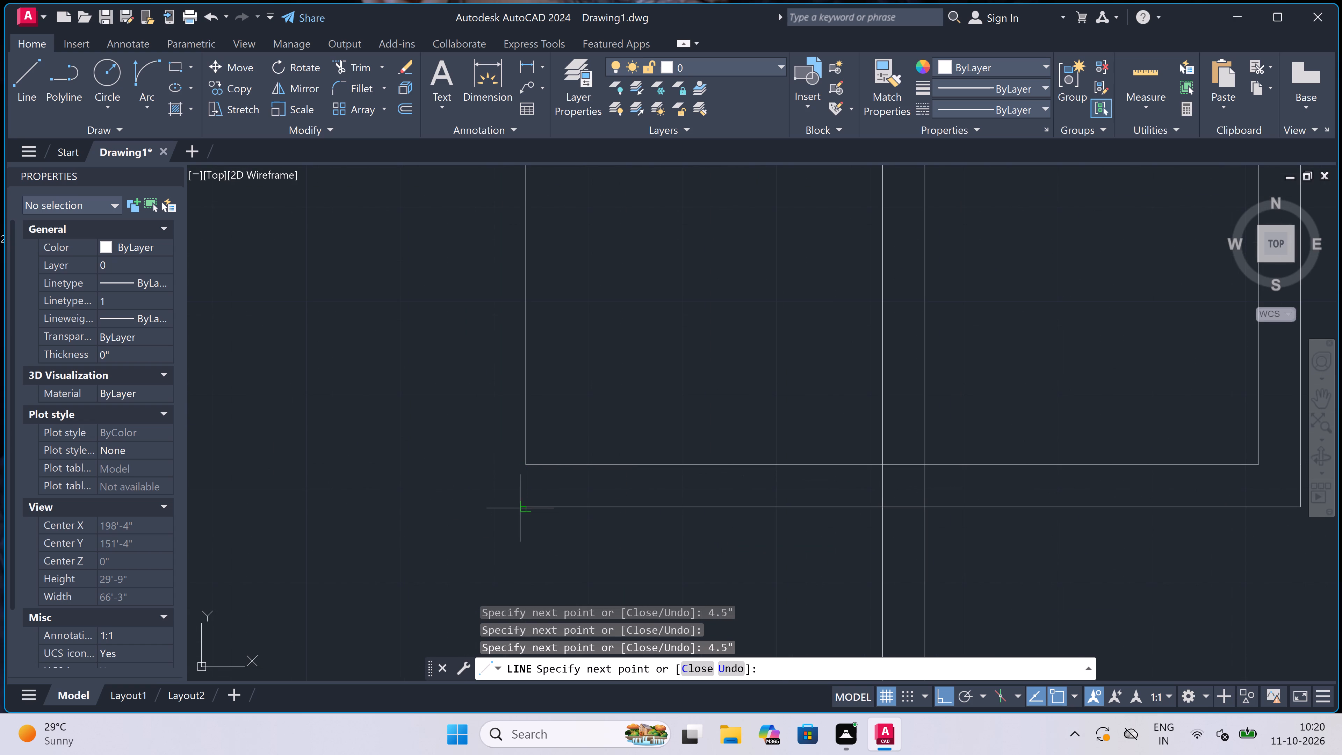
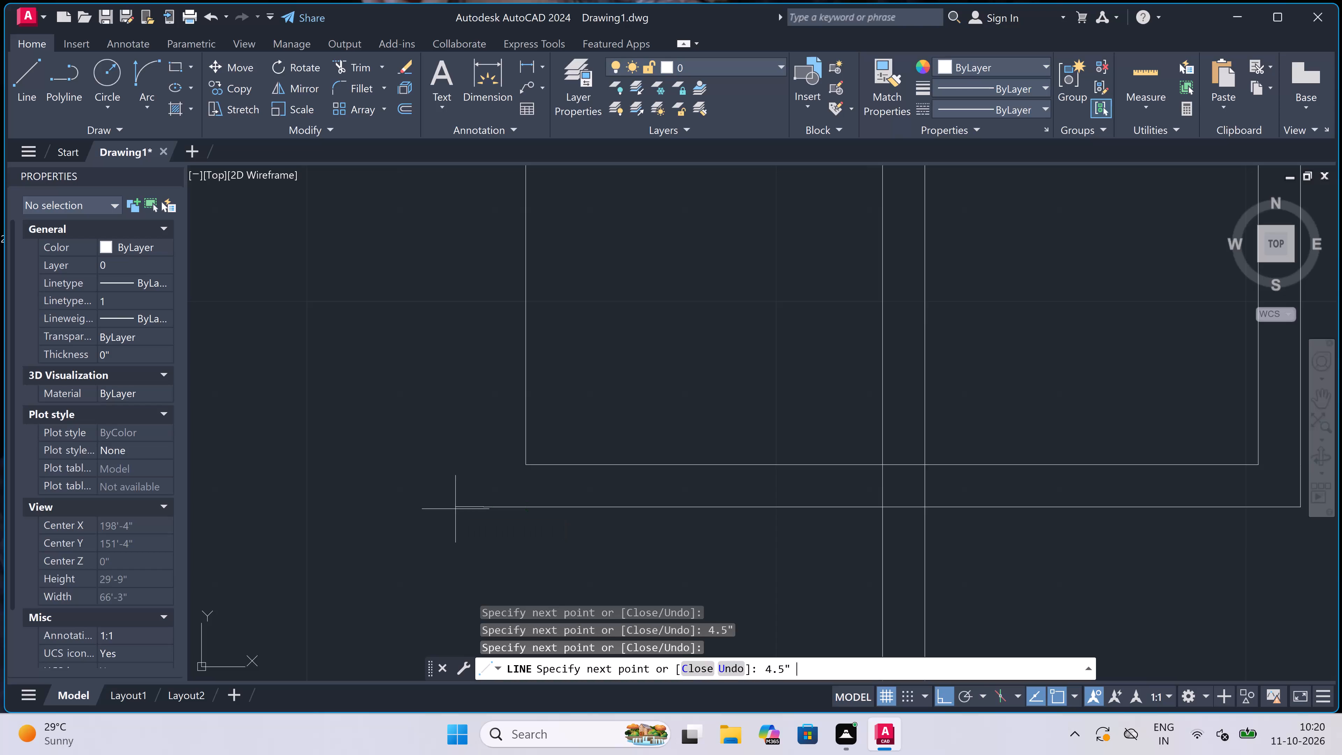
Finish the enclosure's outer outline by running its left face up to the second cross wall's lower line.
scroll(455, 509, "down", 2)
scroll(468, 361, "down", 2)
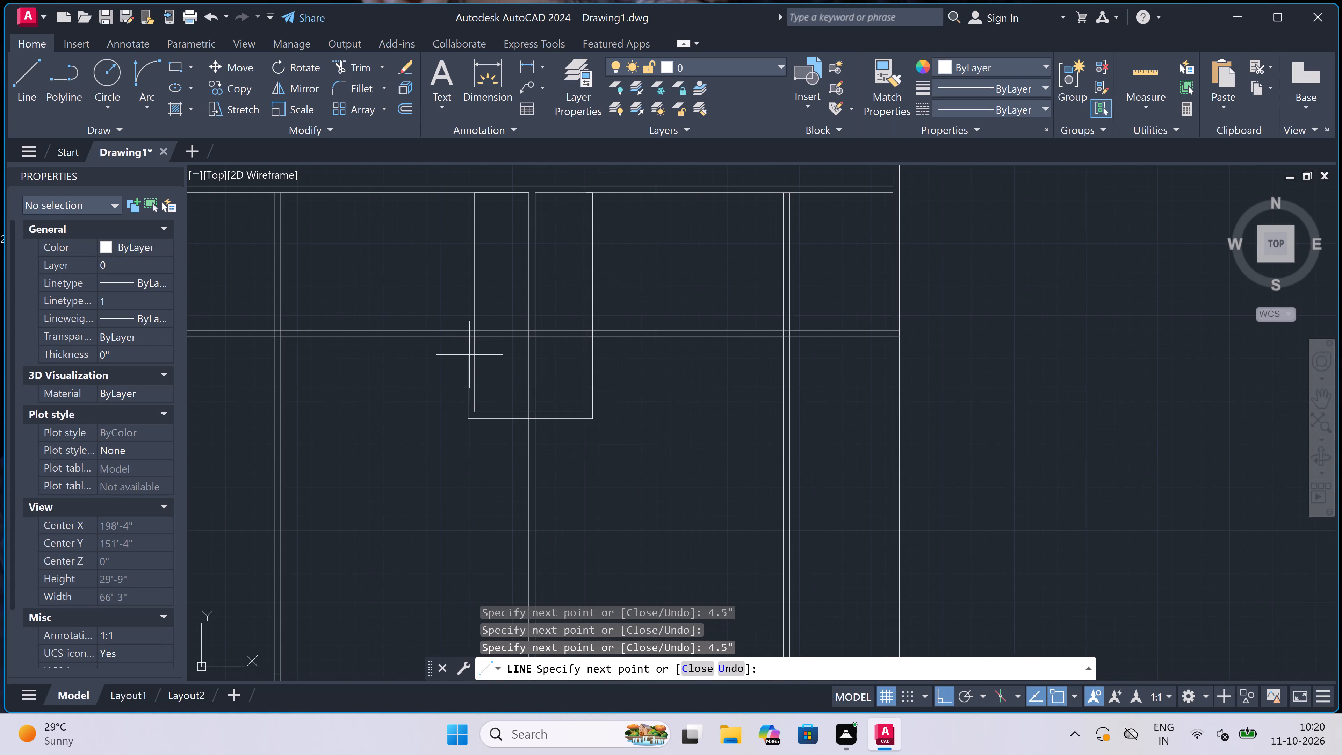
scroll(464, 268, "down", 2)
scroll(463, 235, "up", 5)
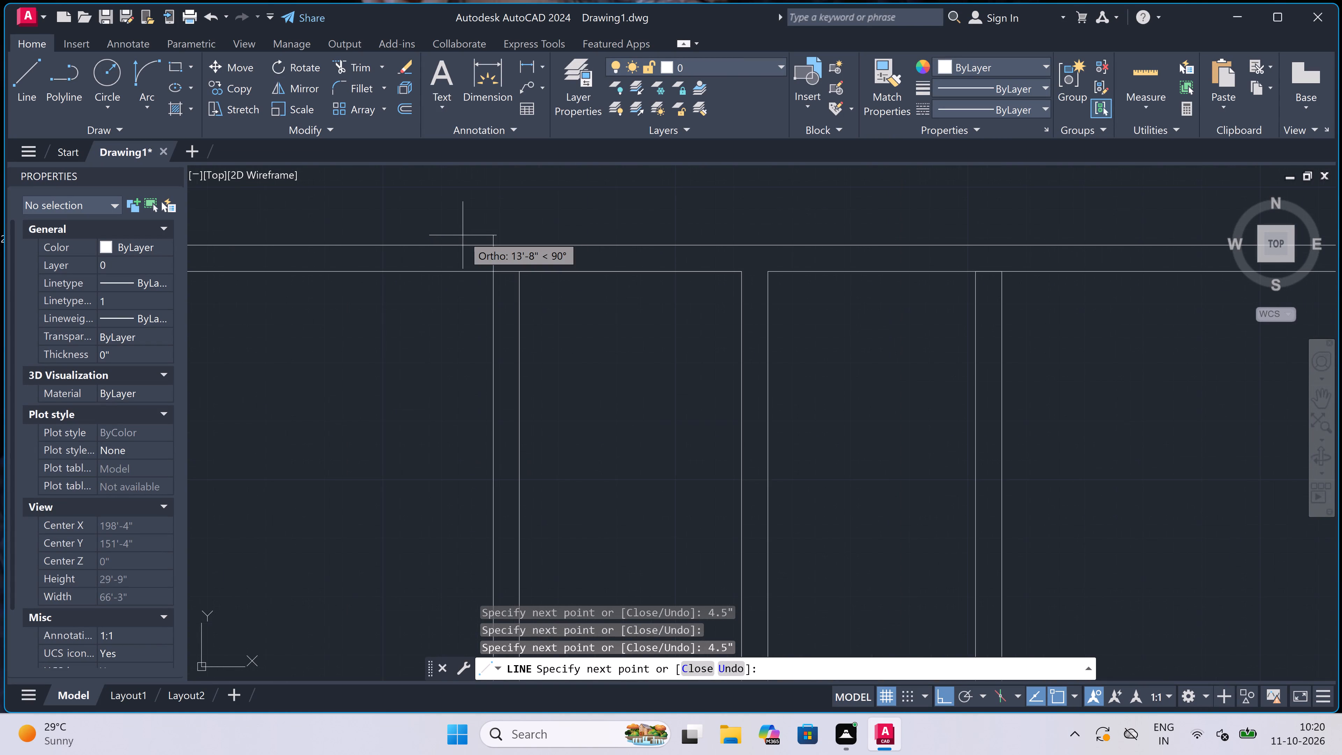
left_click(490, 276)
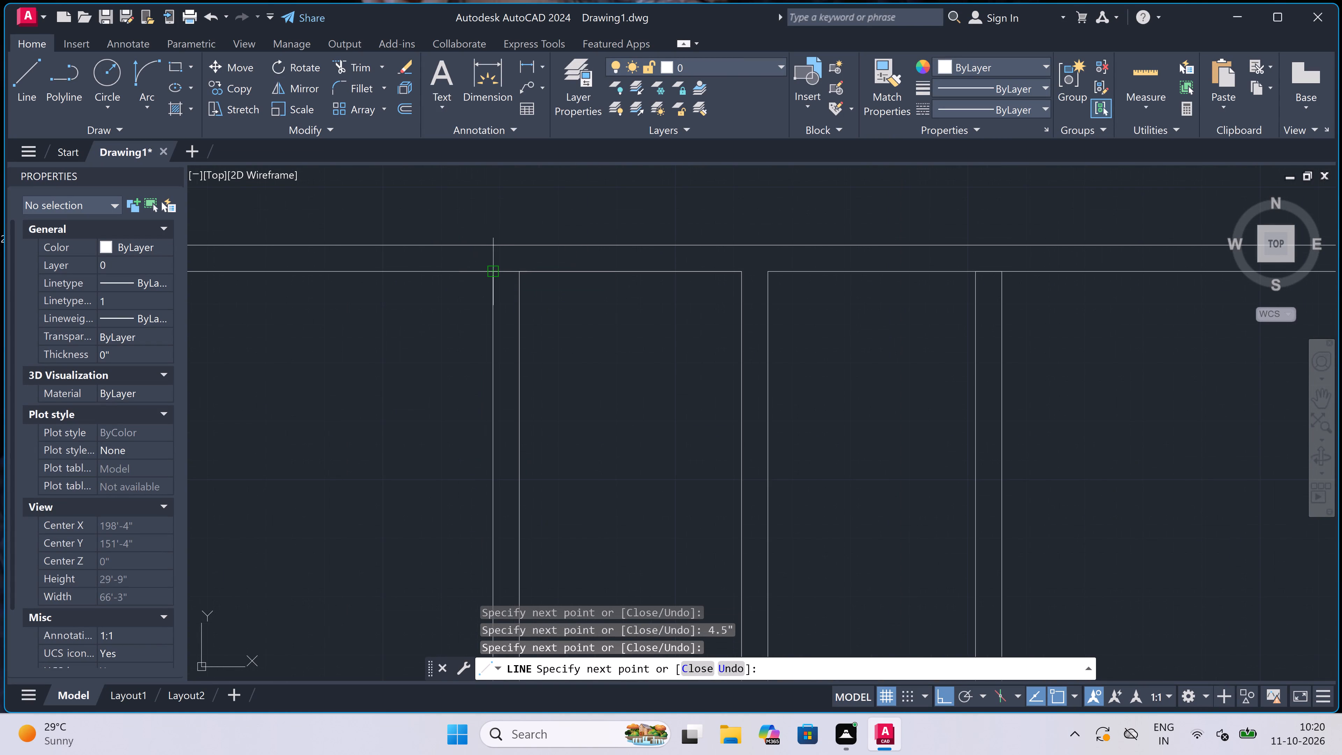
key("Escape")
Trim the lower horizontal wall's two lines out of the central enclosure's left wall, left half and the dividing wall.
type("tr")
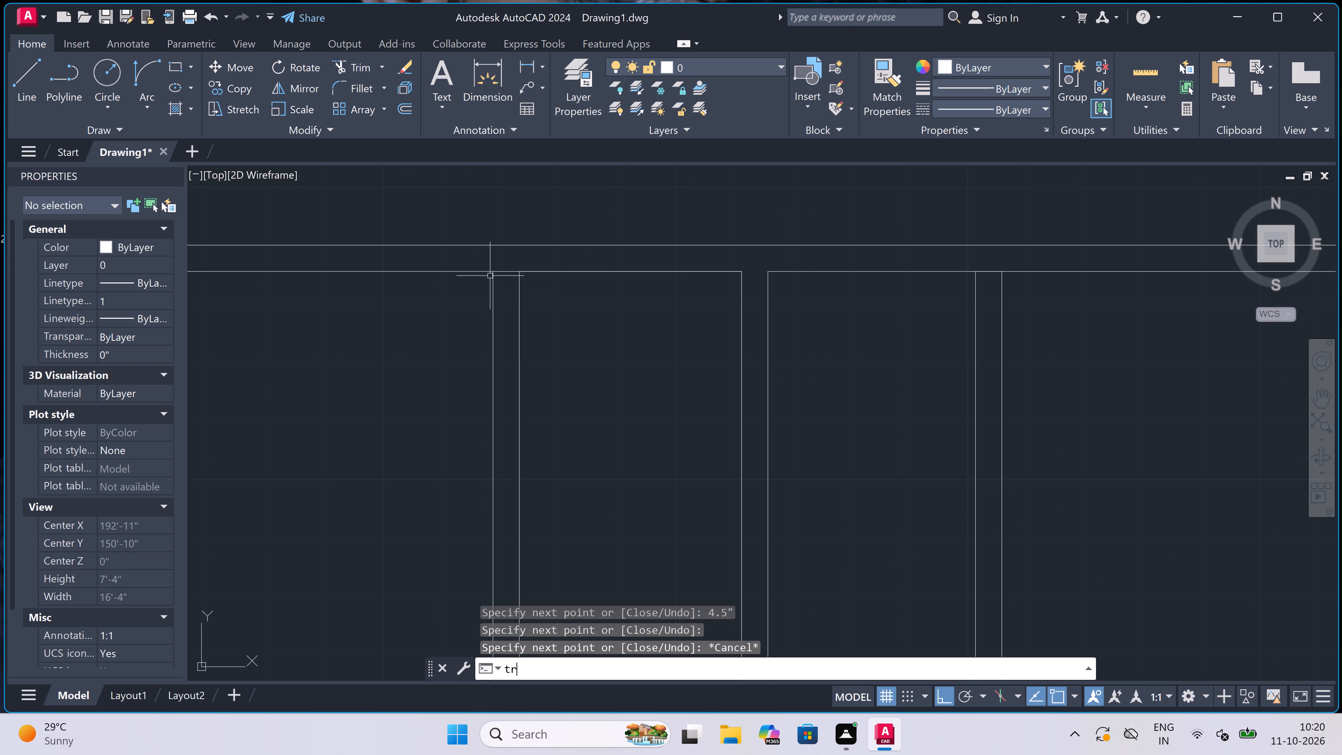
key("space")
scroll(540, 275, "down", 2)
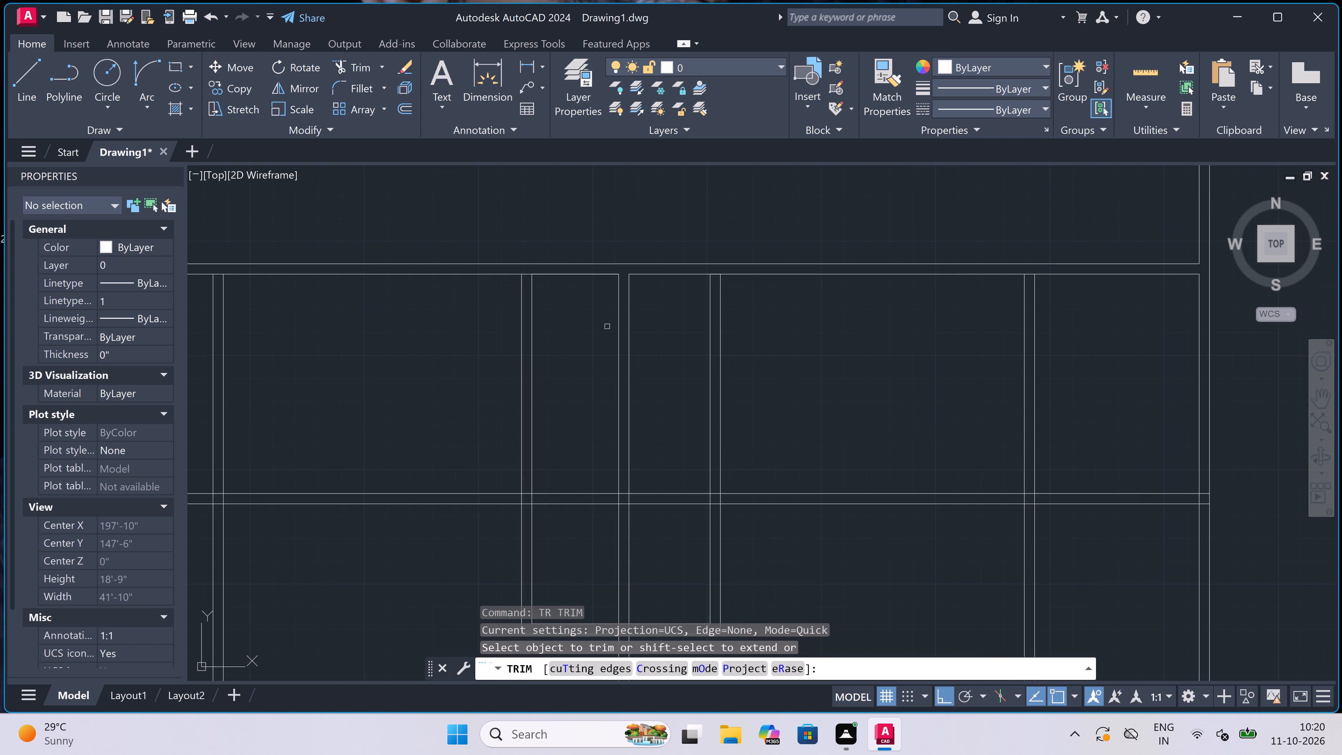
scroll(607, 326, "down", 1)
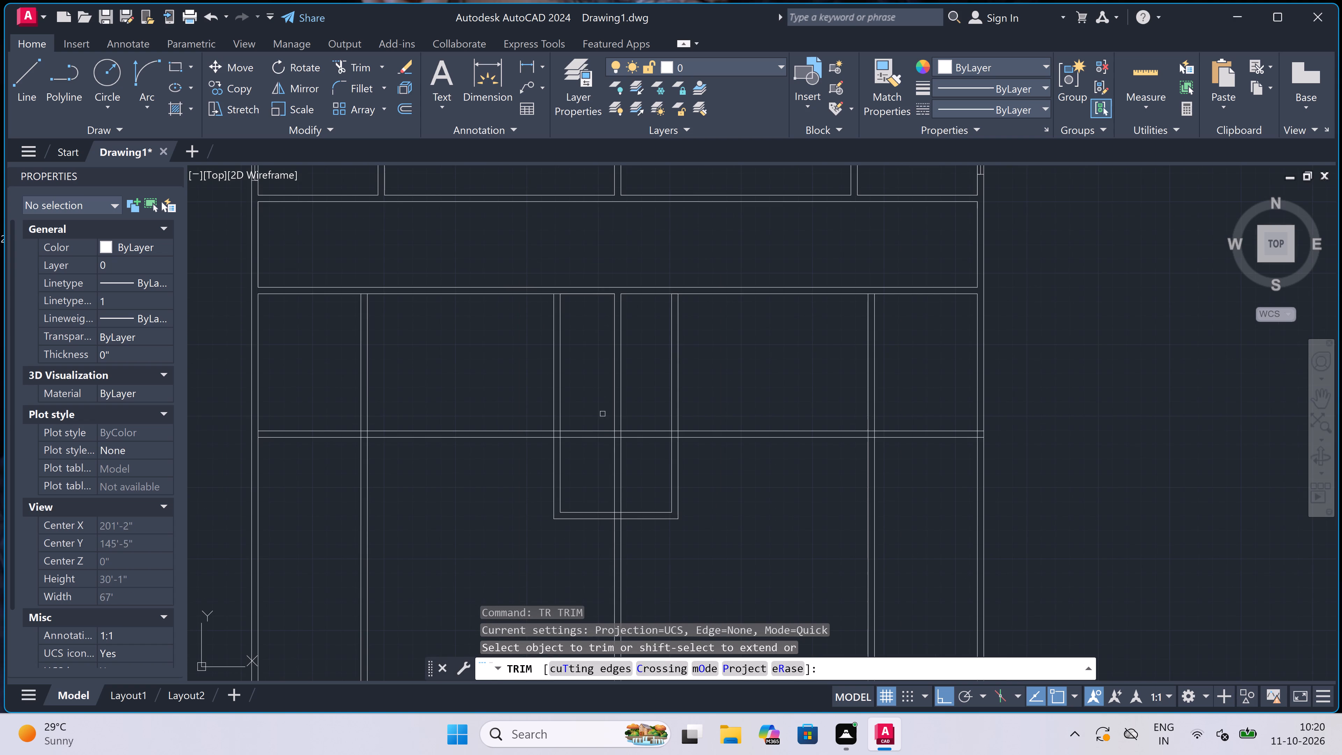
scroll(584, 449, "up", 3)
left_click(468, 357)
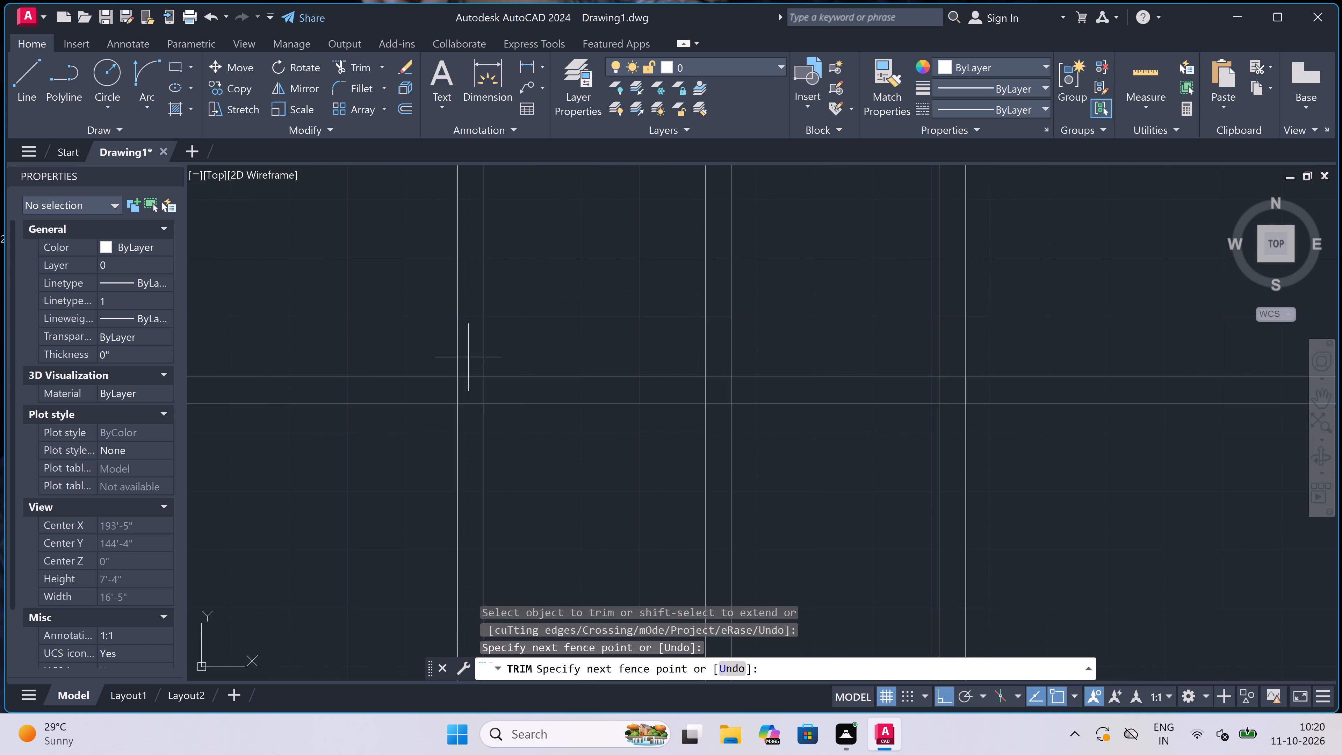
left_click(477, 439)
left_click_drag(555, 307, 557, 314)
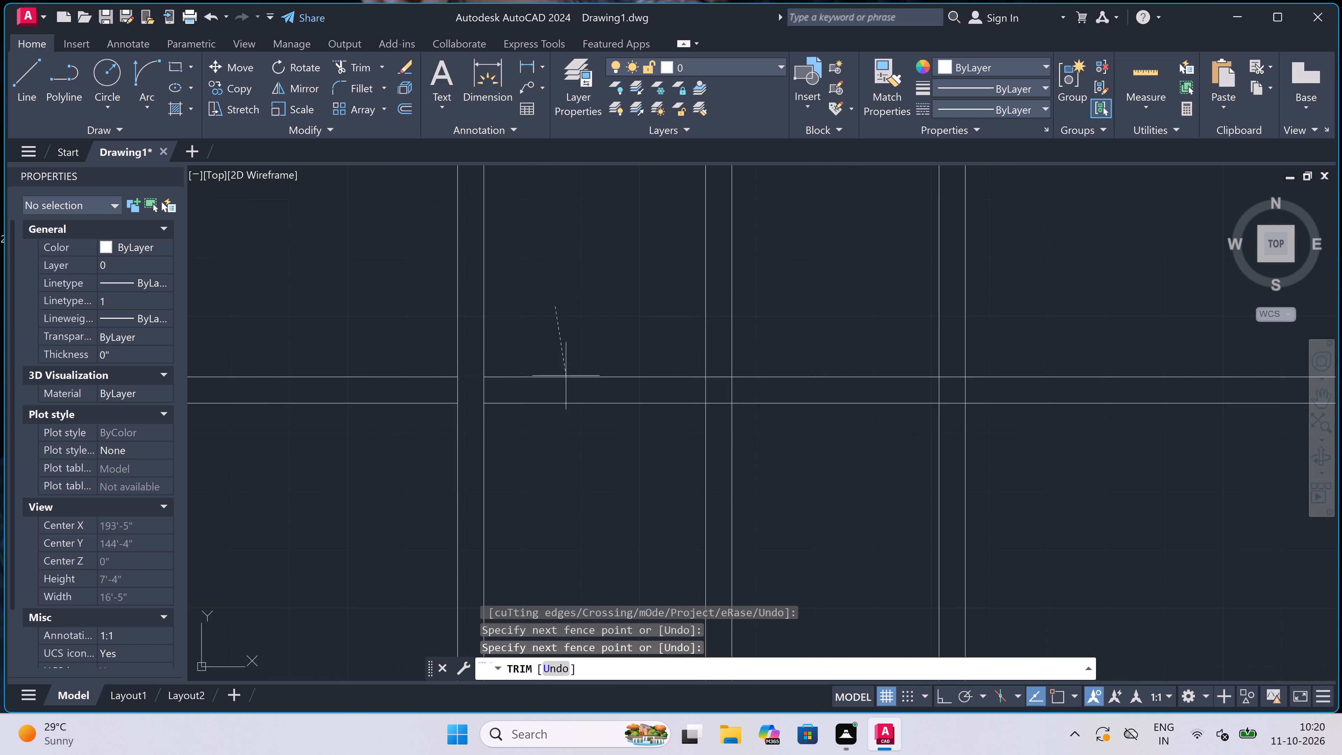
left_click(568, 501)
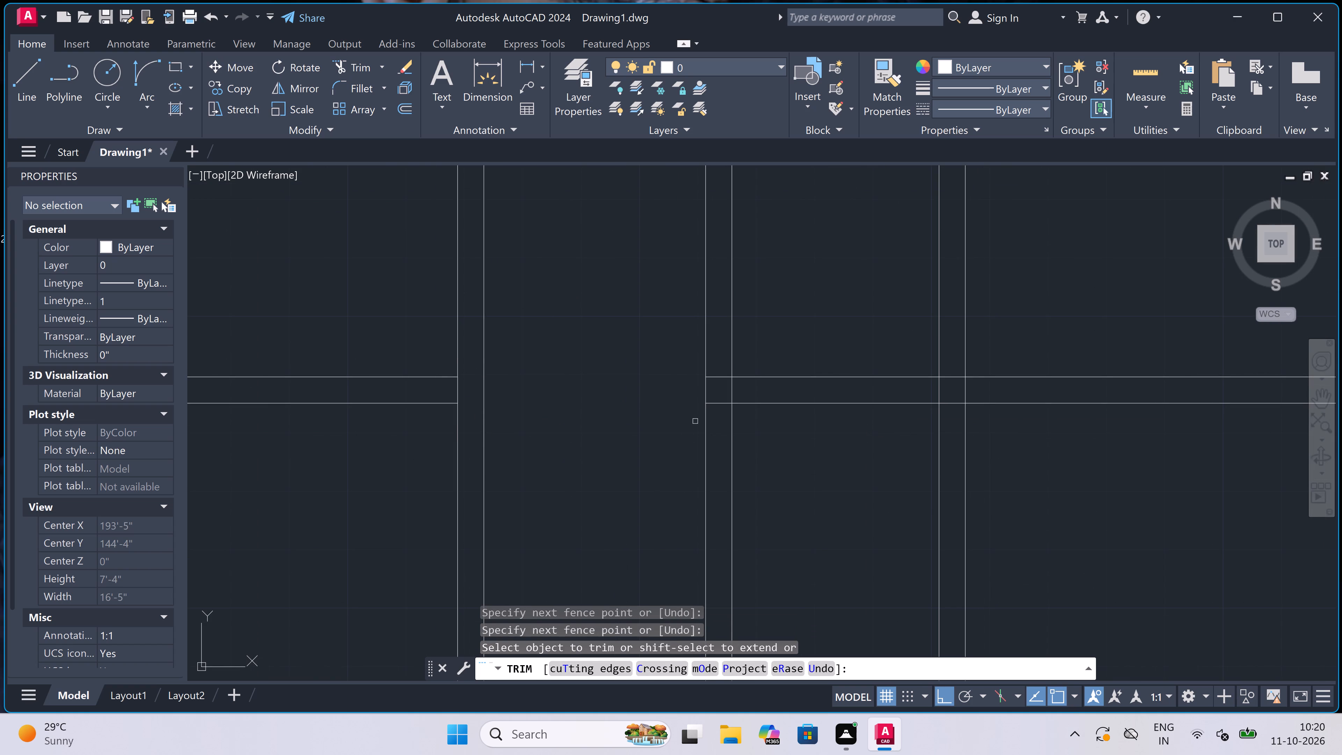
scroll(717, 426, "up", 1)
left_click(717, 424)
left_click(717, 422)
left_click(724, 331)
left_click(727, 436)
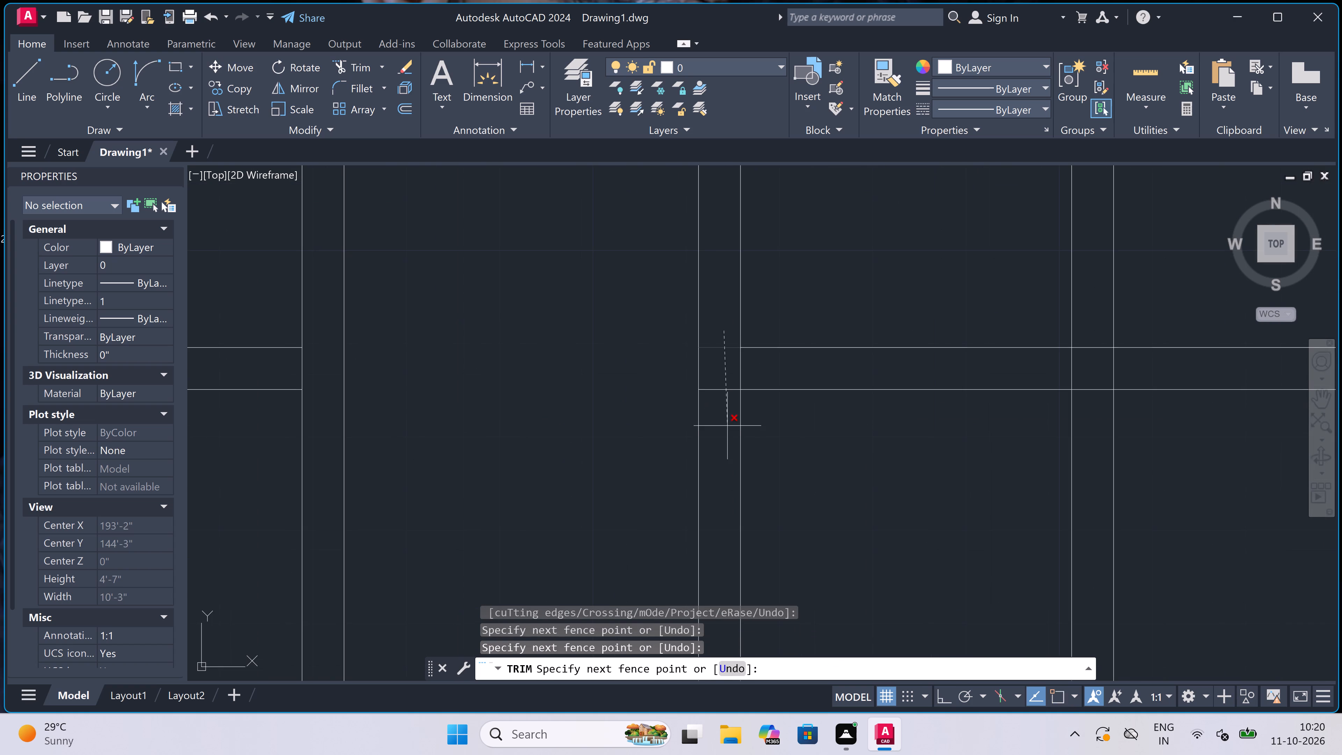
Trim the same horizontal wall's two lines out of the enclosure's right half and right wall.
scroll(722, 416, "down", 3)
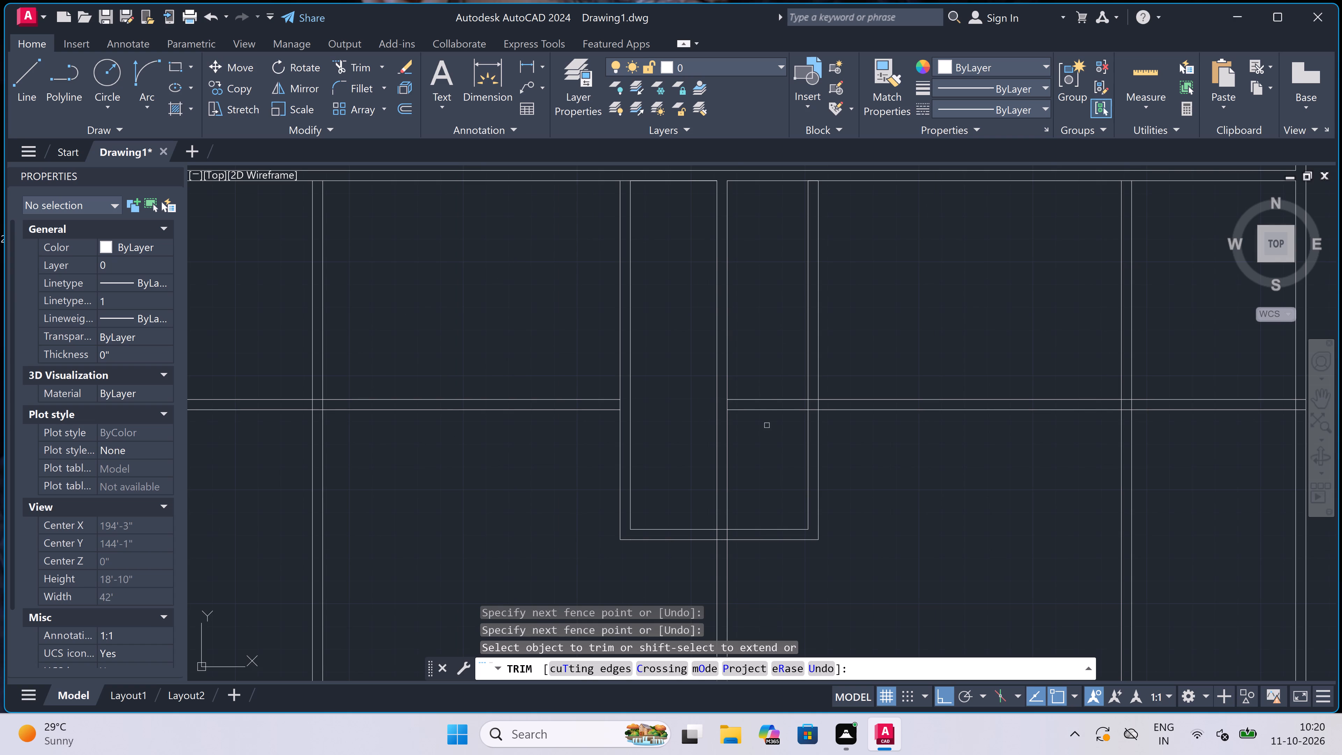
left_click(769, 428)
left_click(766, 380)
scroll(833, 407, "up", 2)
scroll(802, 426, "up", 1)
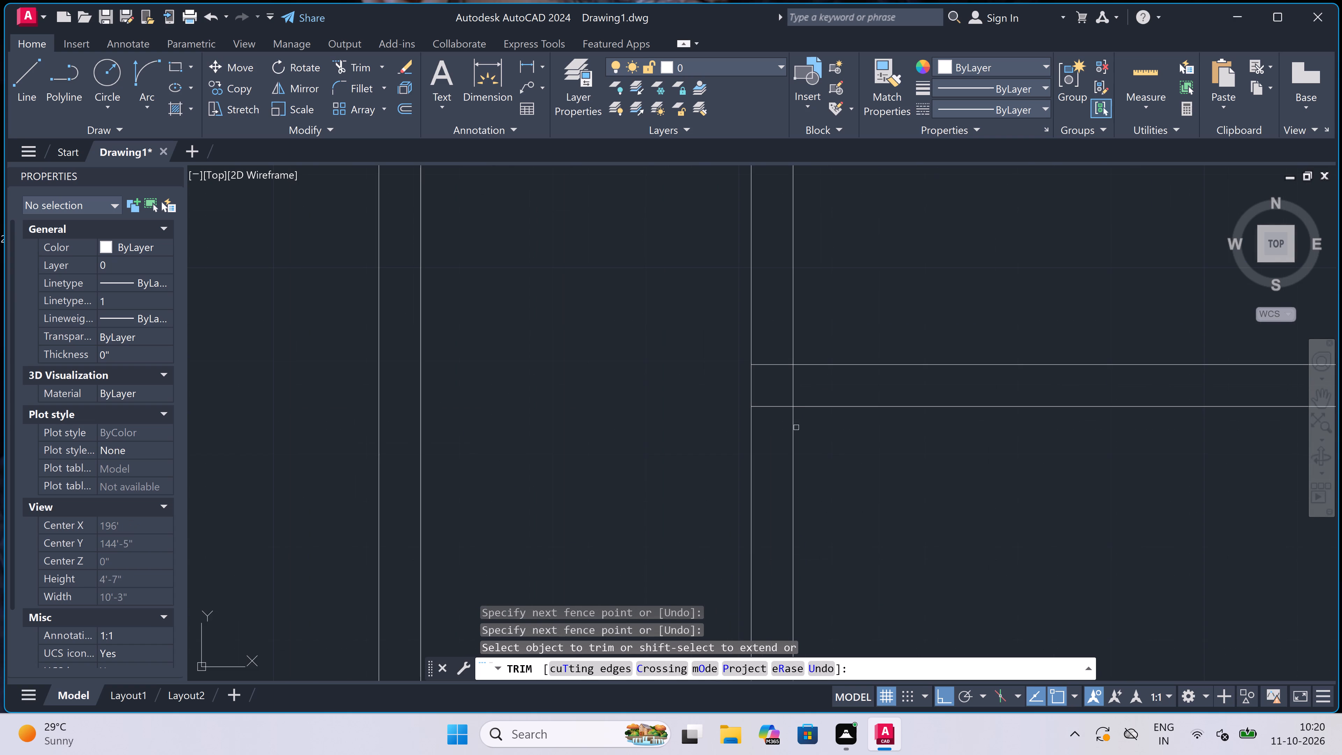
left_click(772, 431)
left_click(772, 361)
Trim away the horizontal wall between the central enclosure and the side partition in both units.
scroll(666, 370, "down", 4)
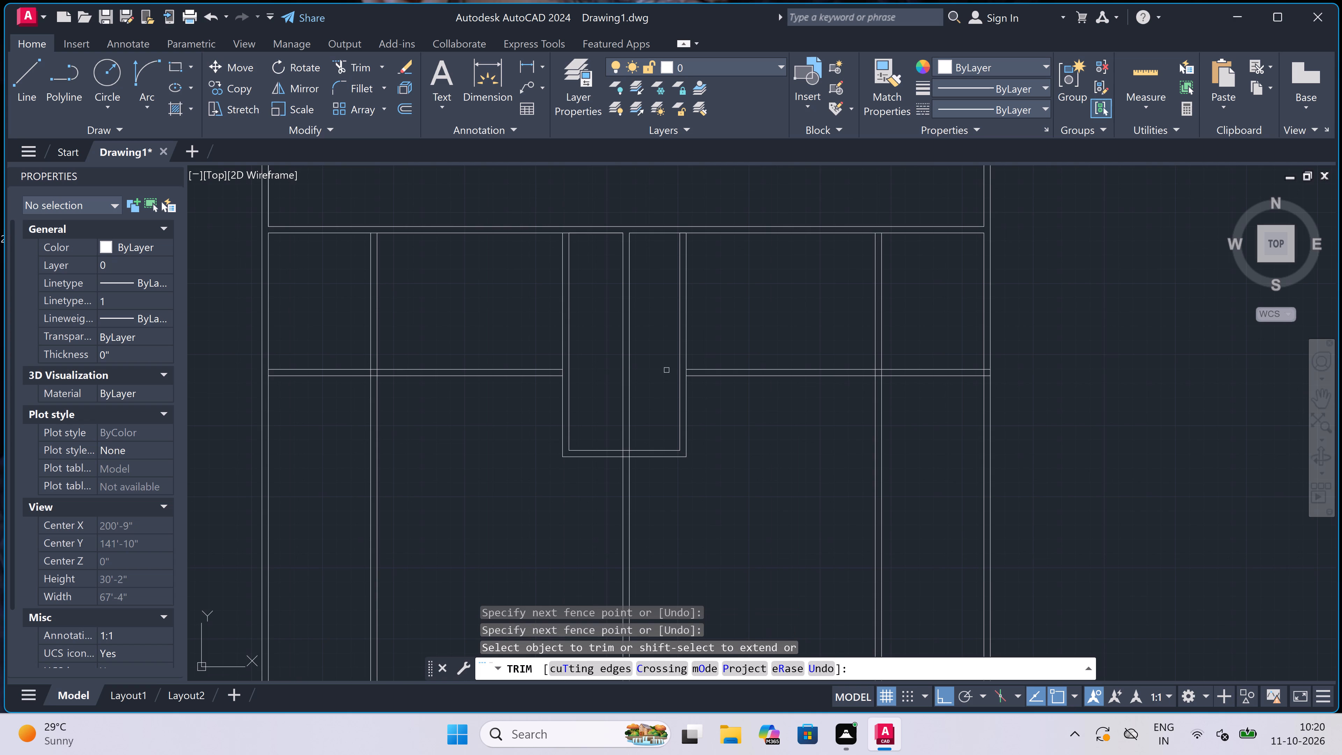
double_click(455, 347)
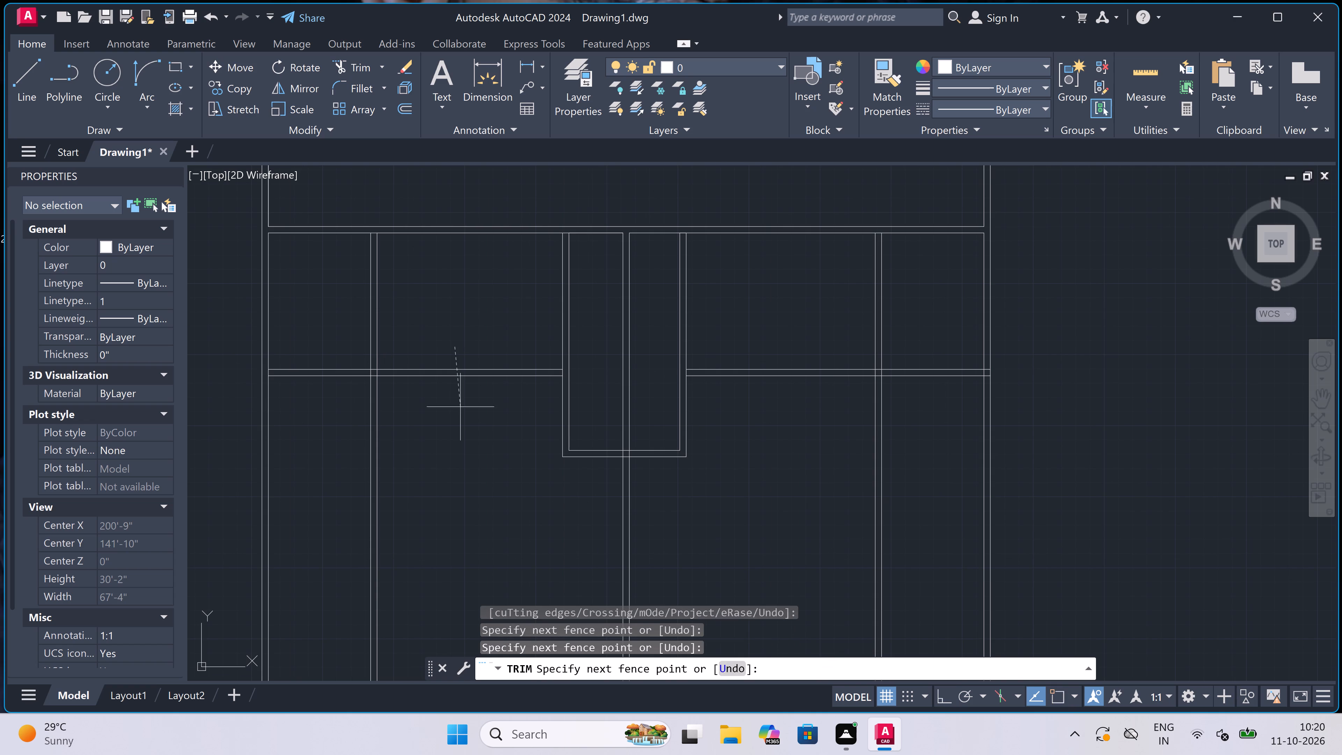
left_click(464, 473)
left_click(723, 348)
left_click(730, 449)
Trim the crossing lines where the right side room's lower wall meets the outer wall and the right partition.
scroll(1014, 362, "up", 1)
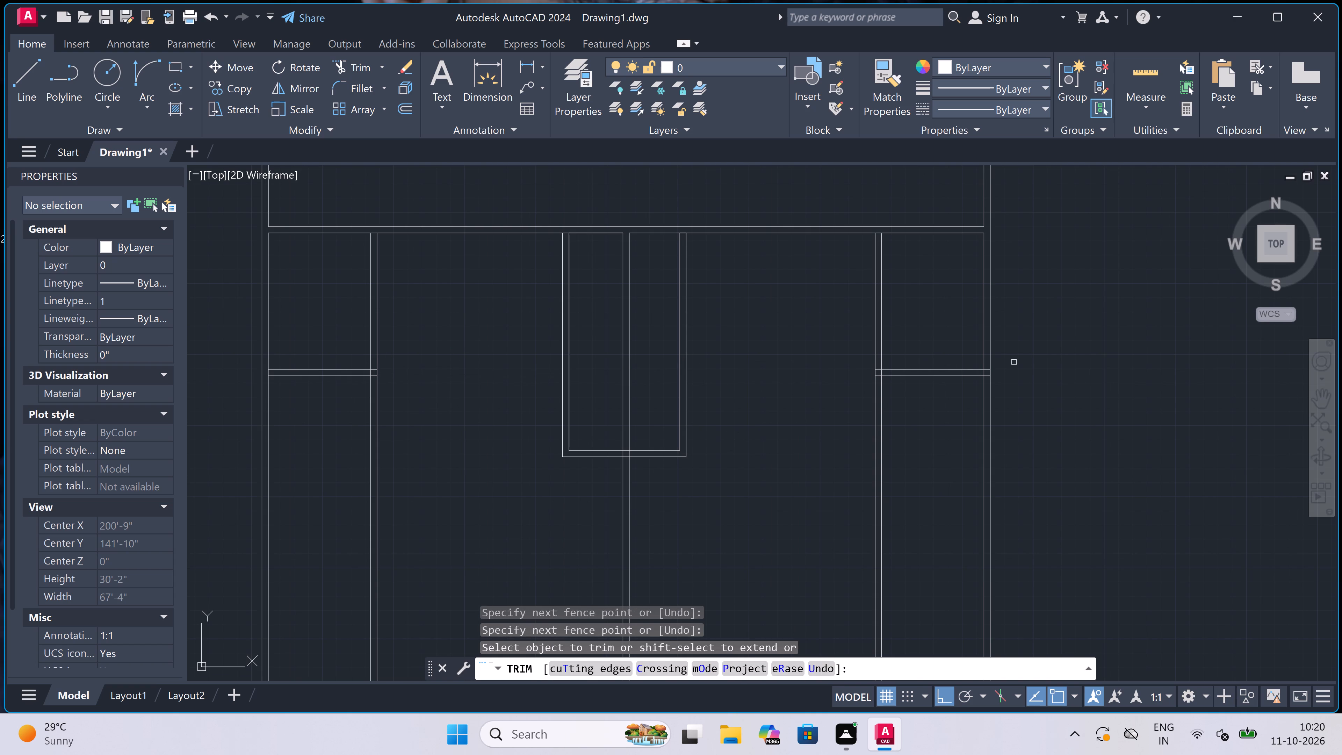
scroll(1014, 362, "up", 2)
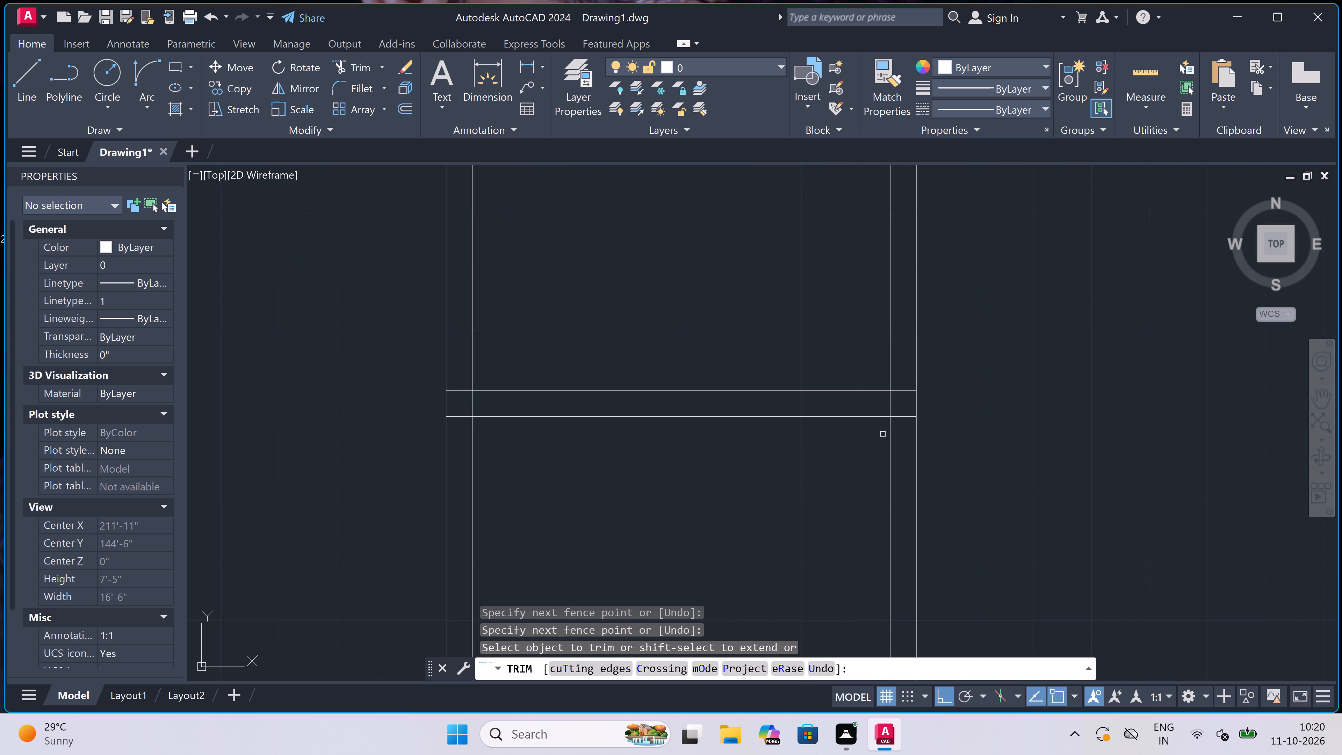
left_click(901, 422)
left_click(896, 387)
left_click(889, 401)
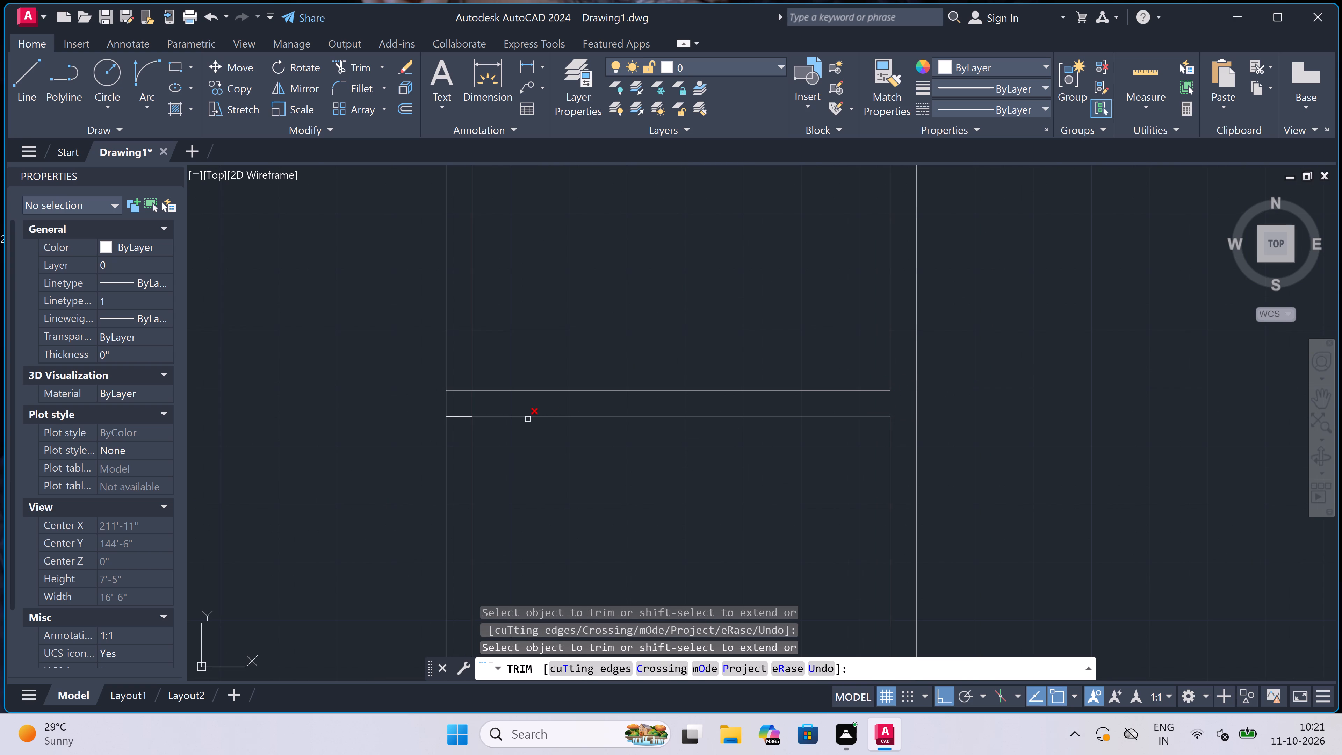
left_click(477, 401)
double_click(450, 402)
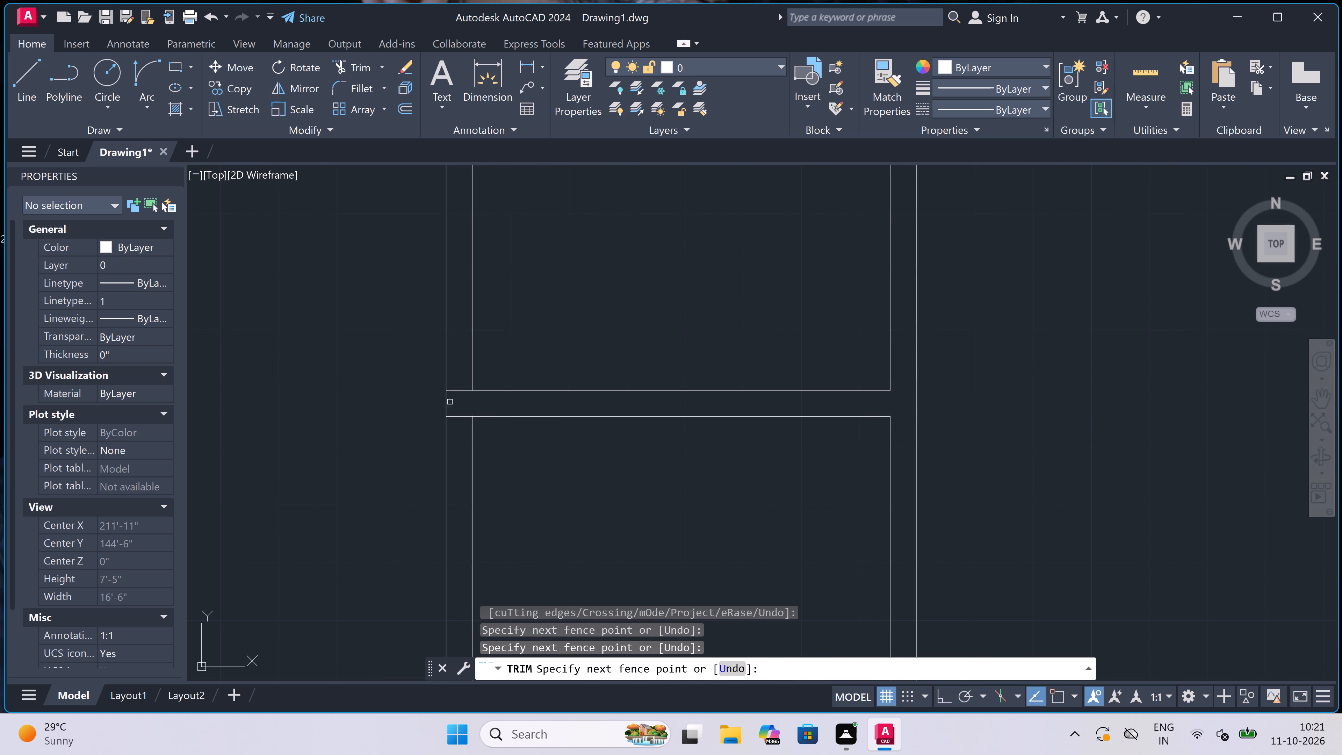
scroll(448, 396, "up", 2)
double_click(467, 350)
left_click(469, 412)
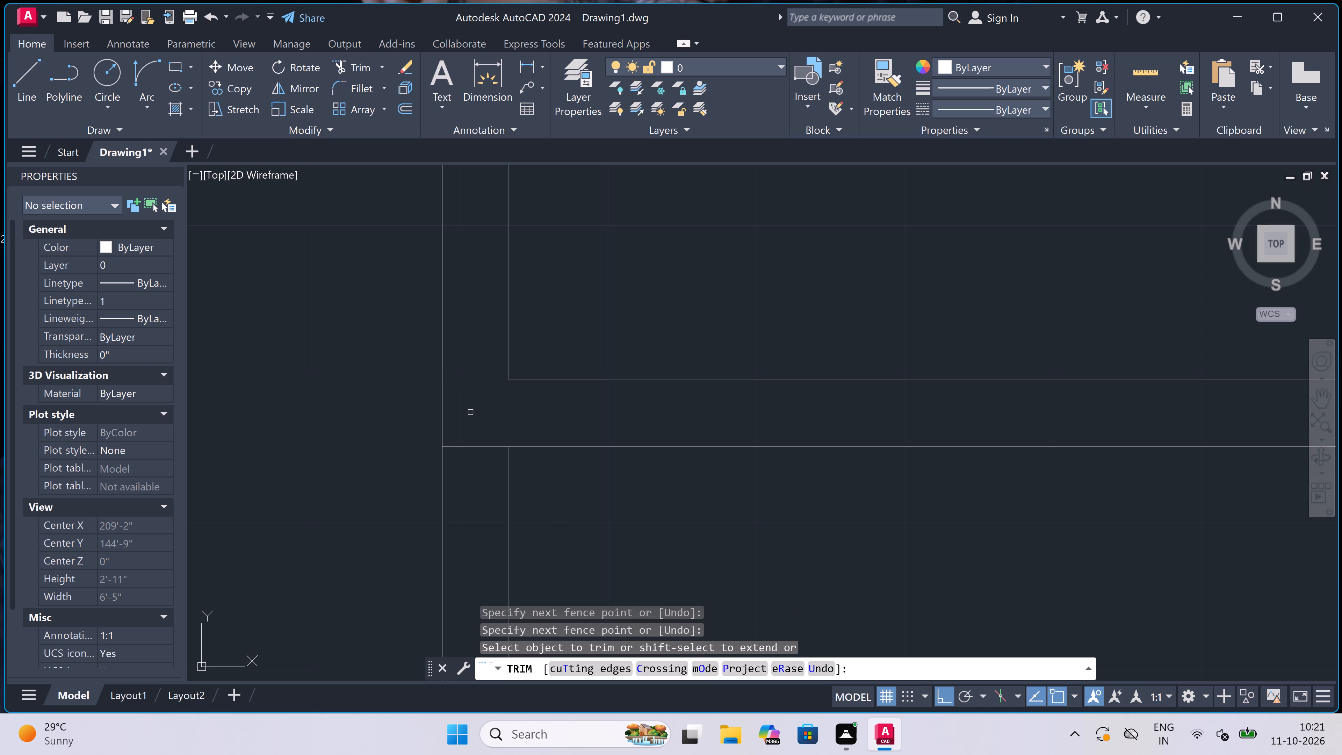
Trim the second cross wall's lower line between the two faces of the right and left side partitions.
scroll(470, 412, "down", 4)
scroll(474, 380, "down", 2)
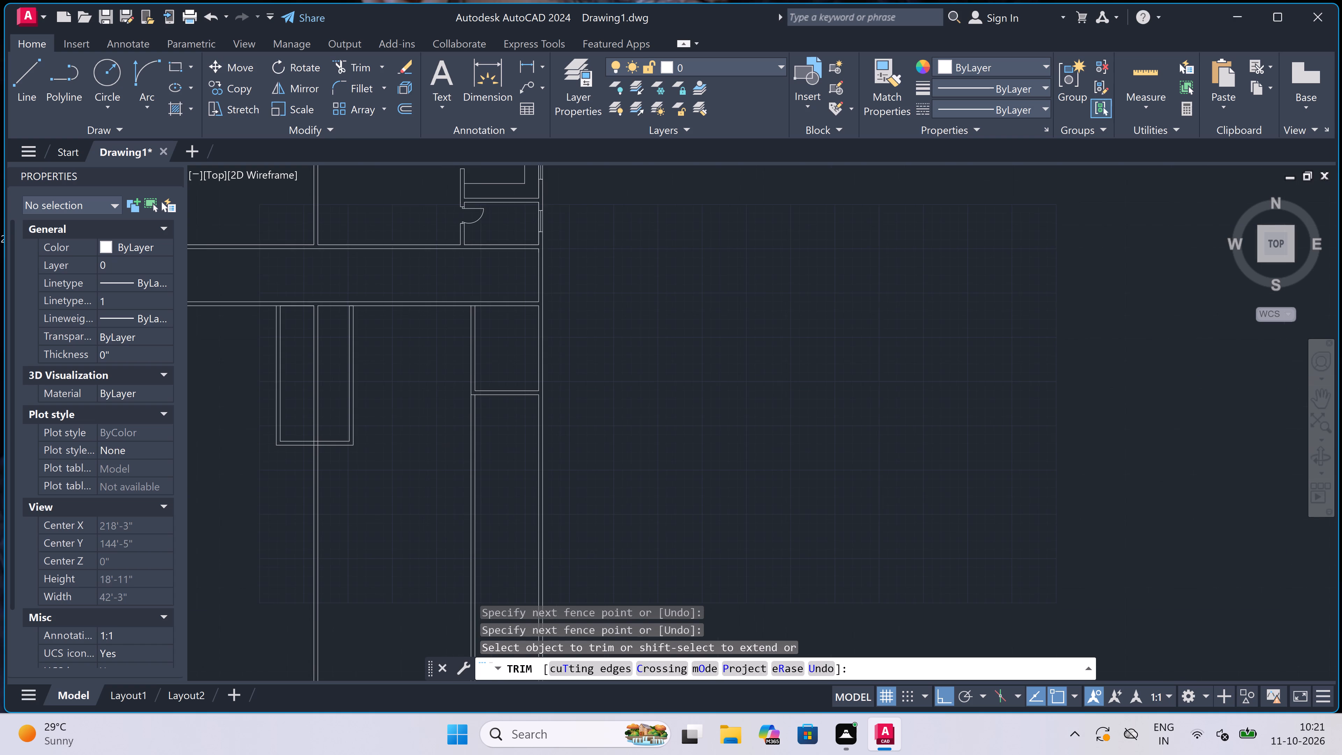
scroll(468, 314, "up", 4)
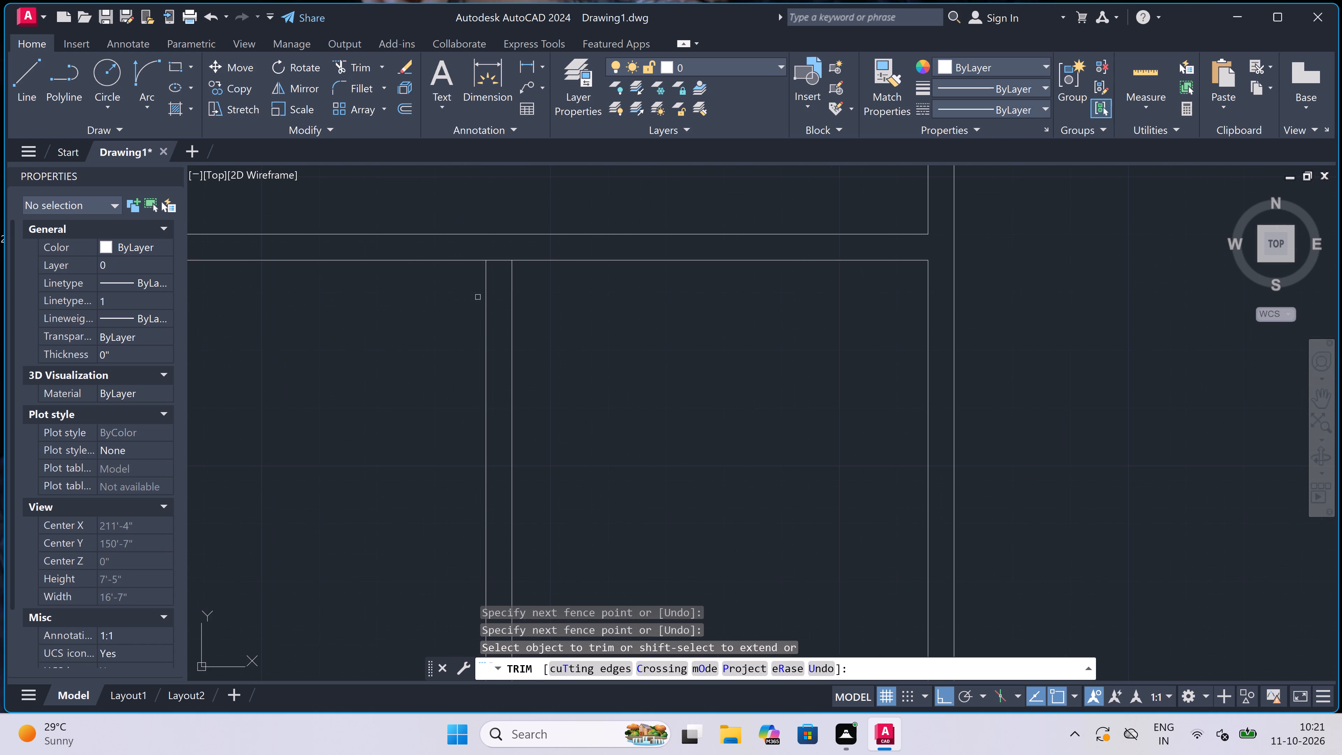
scroll(490, 281, "up", 1)
left_click(496, 243)
left_click(504, 282)
scroll(505, 282, "down", 3)
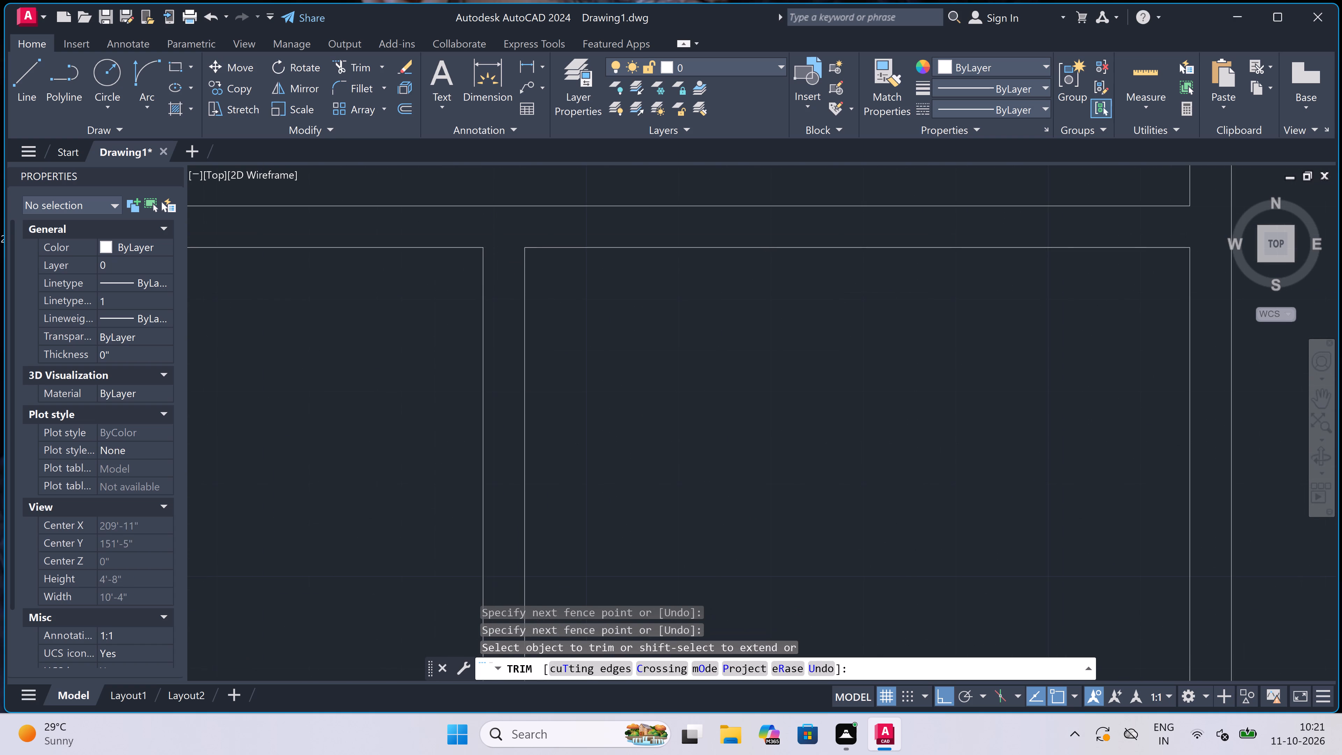
scroll(505, 282, "down", 5)
scroll(357, 283, "up", 4)
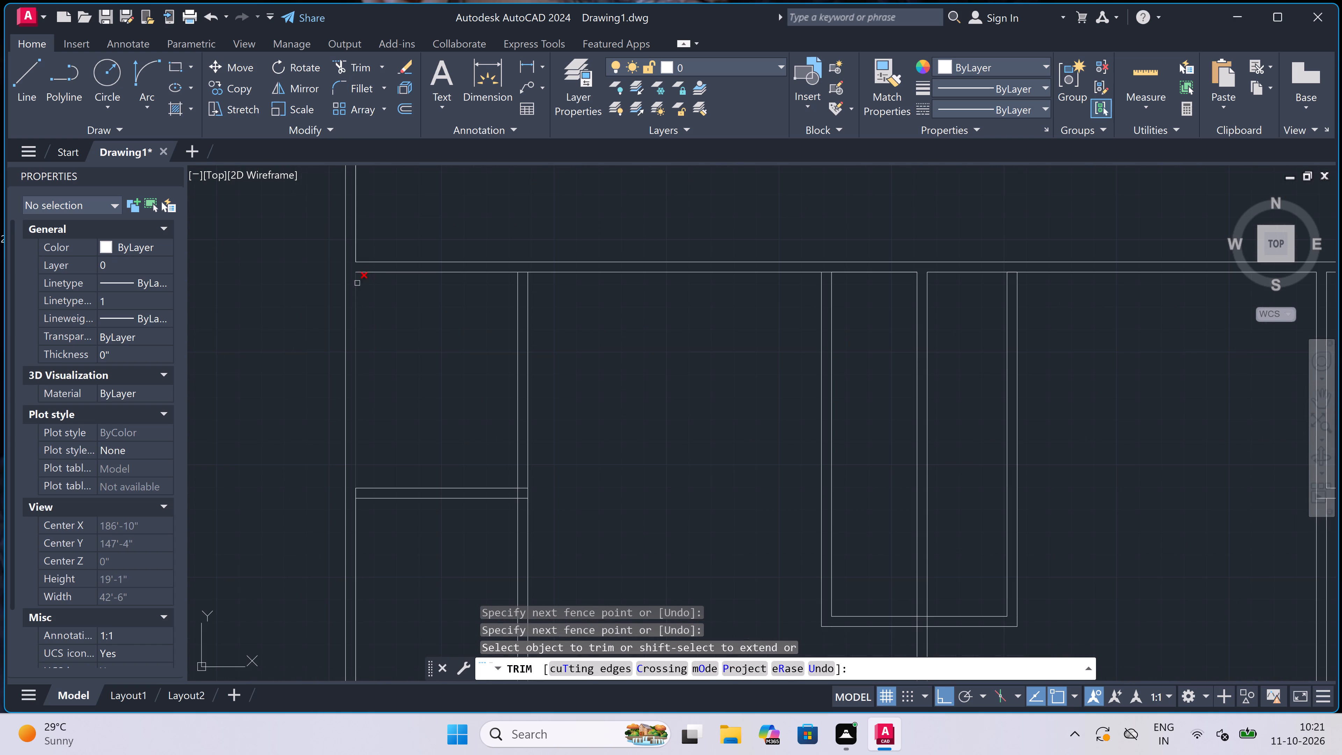
scroll(490, 268, "up", 2)
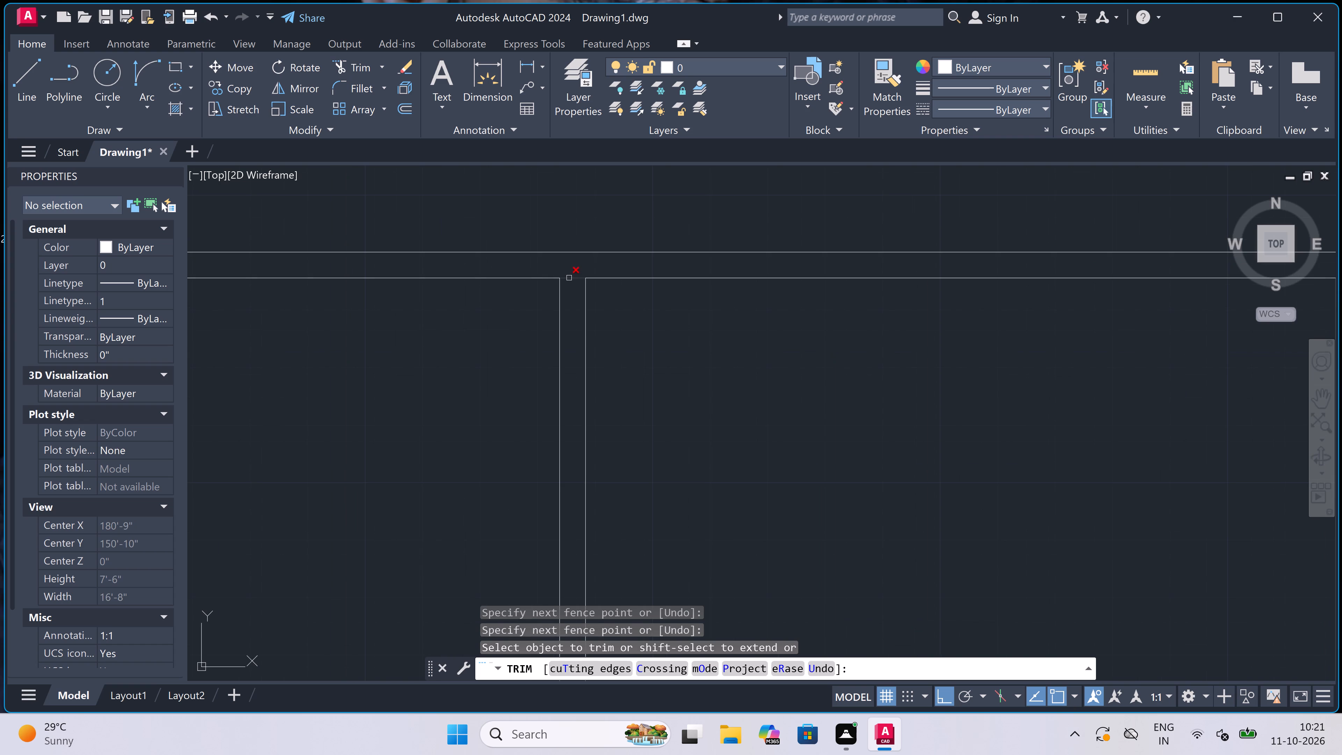
left_click(571, 279)
Trim the crossing lines where the left side room's lower wall meets the left partition.
scroll(571, 279, "down", 5)
scroll(571, 345, "up", 4)
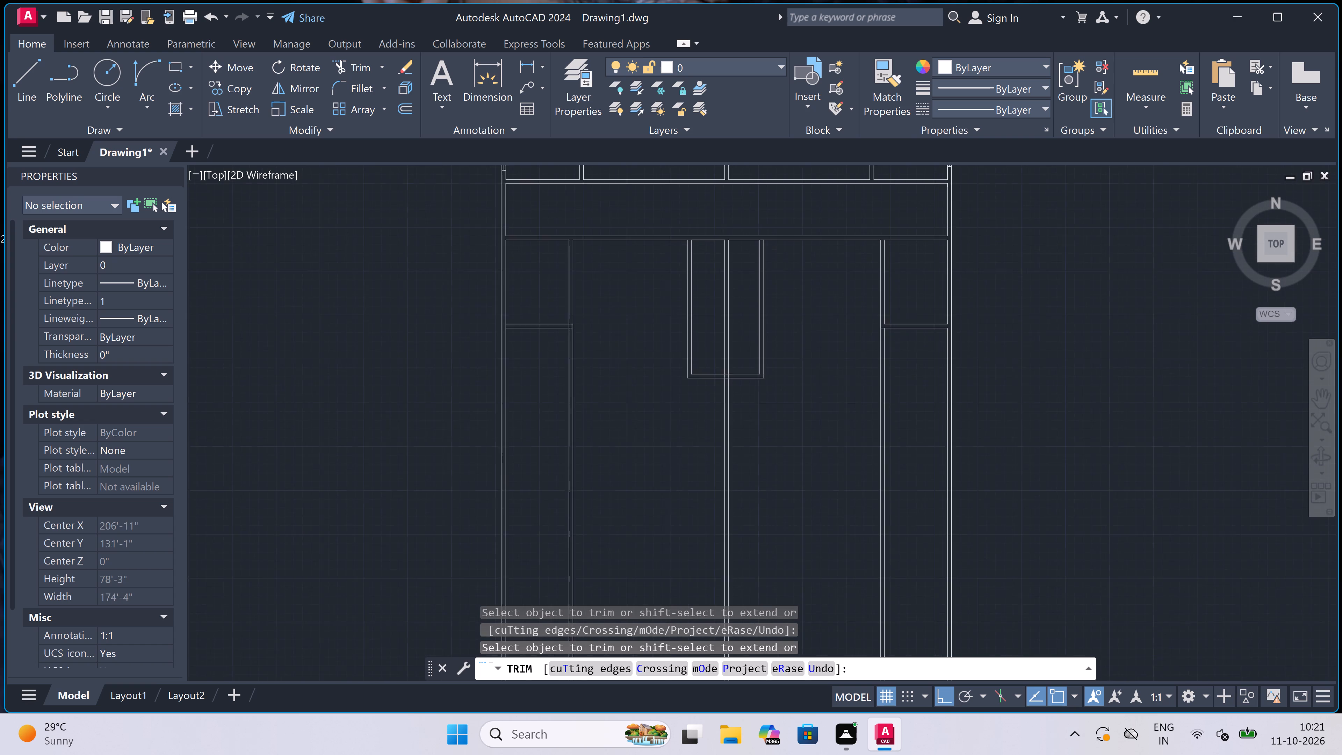
scroll(571, 261, "up", 2)
left_click(571, 261)
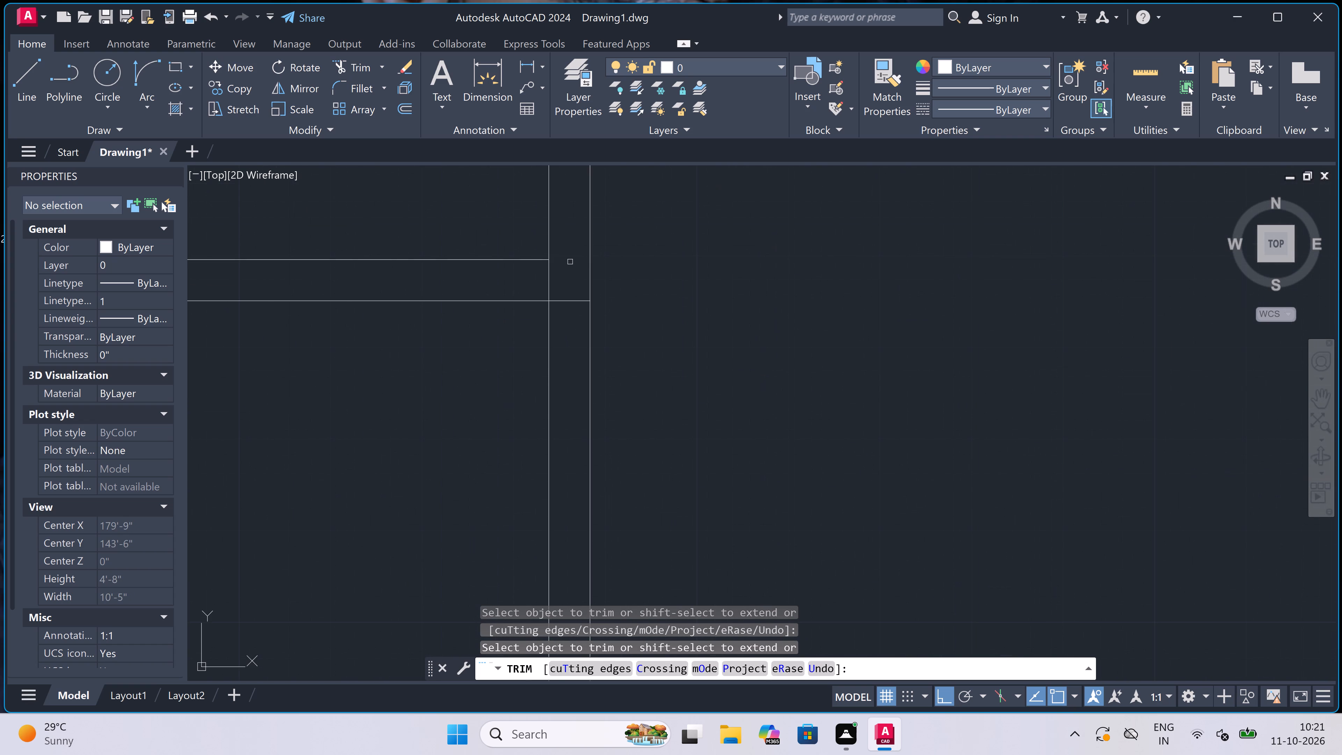
scroll(565, 265, "up", 3)
left_click(565, 265)
left_click(415, 322)
Trim the central dividing wall's two lines out of the enclosure's interior and its bottom wall.
scroll(418, 318, "down", 8)
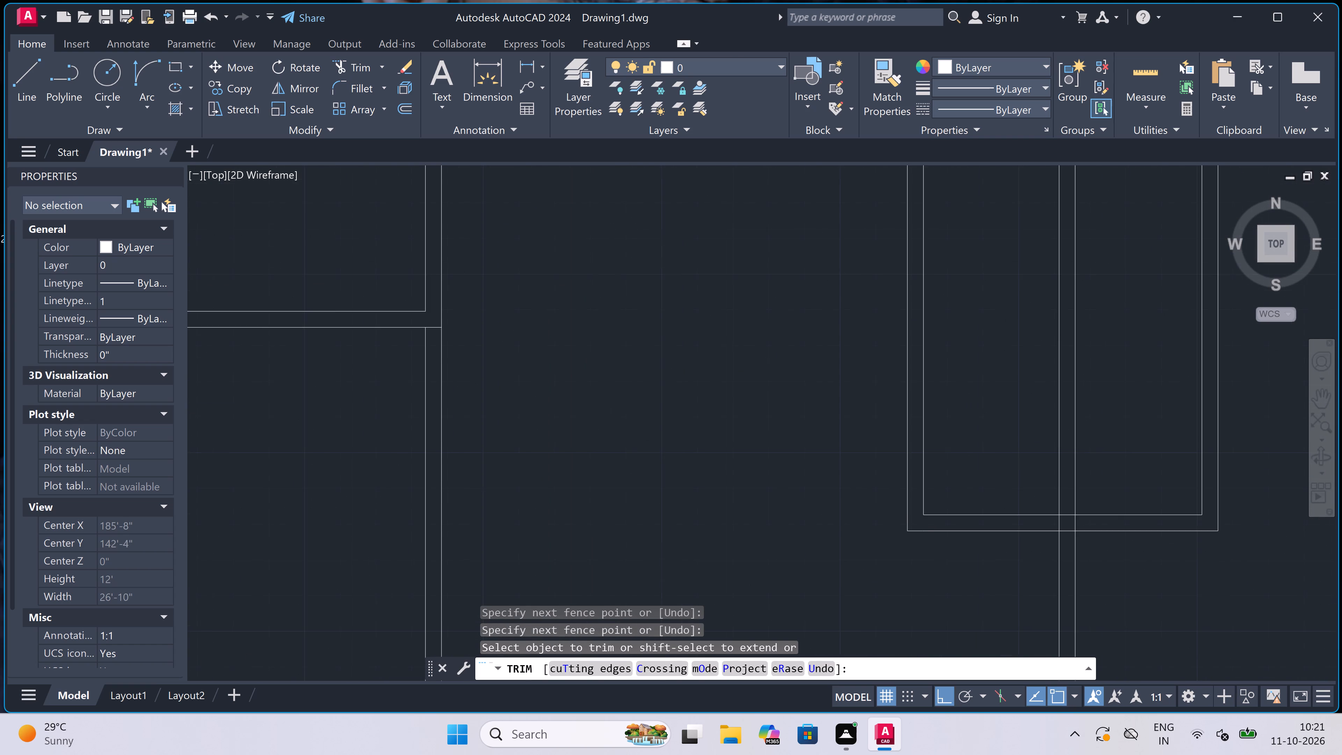
scroll(418, 318, "down", 2)
scroll(424, 278, "up", 3)
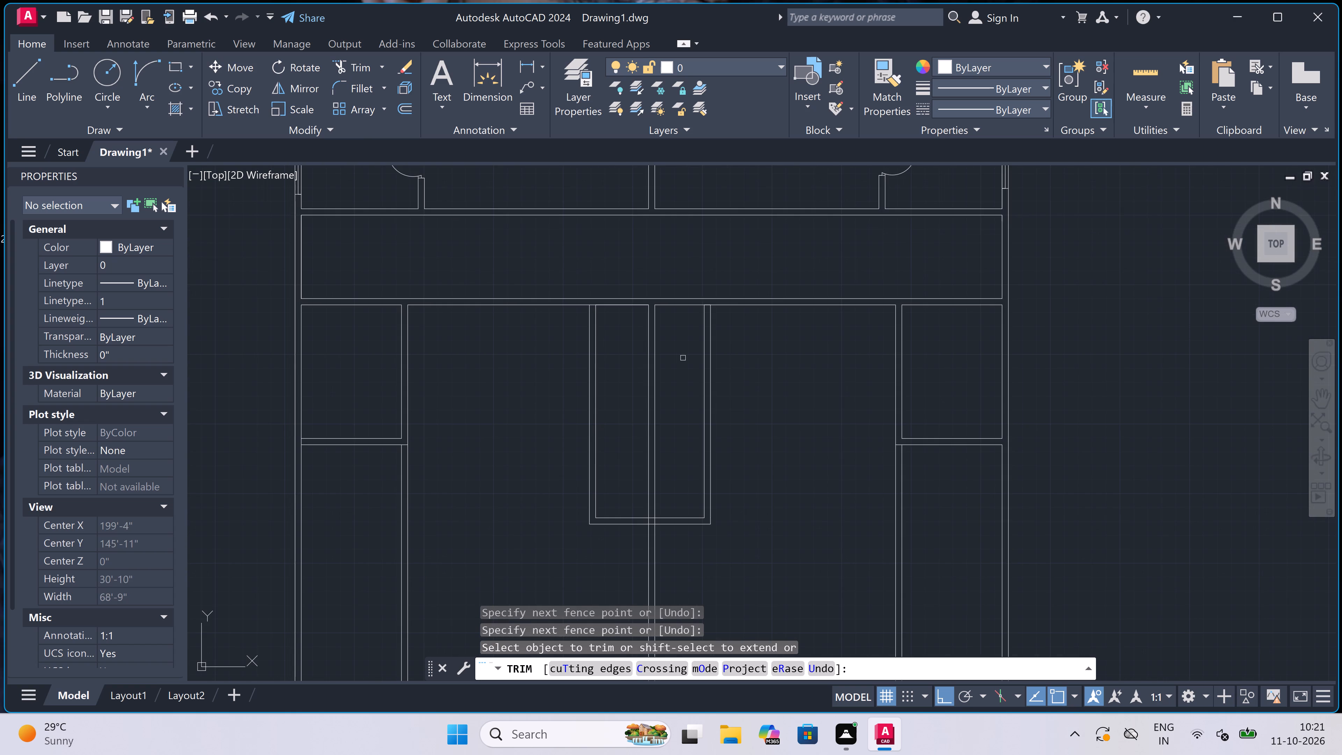
scroll(683, 356, "up", 1)
left_click(681, 356)
left_click(604, 393)
scroll(604, 390, "down", 4)
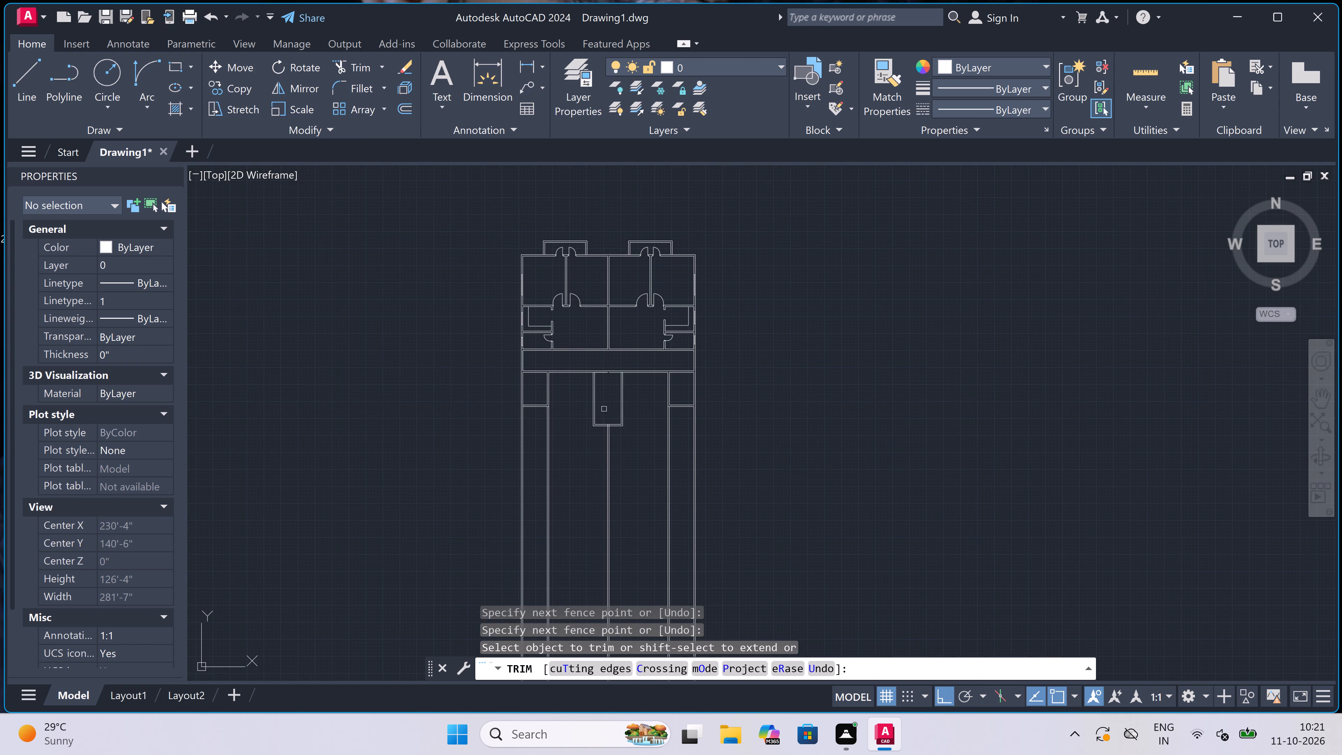
scroll(606, 426, "up", 7)
left_click(608, 414)
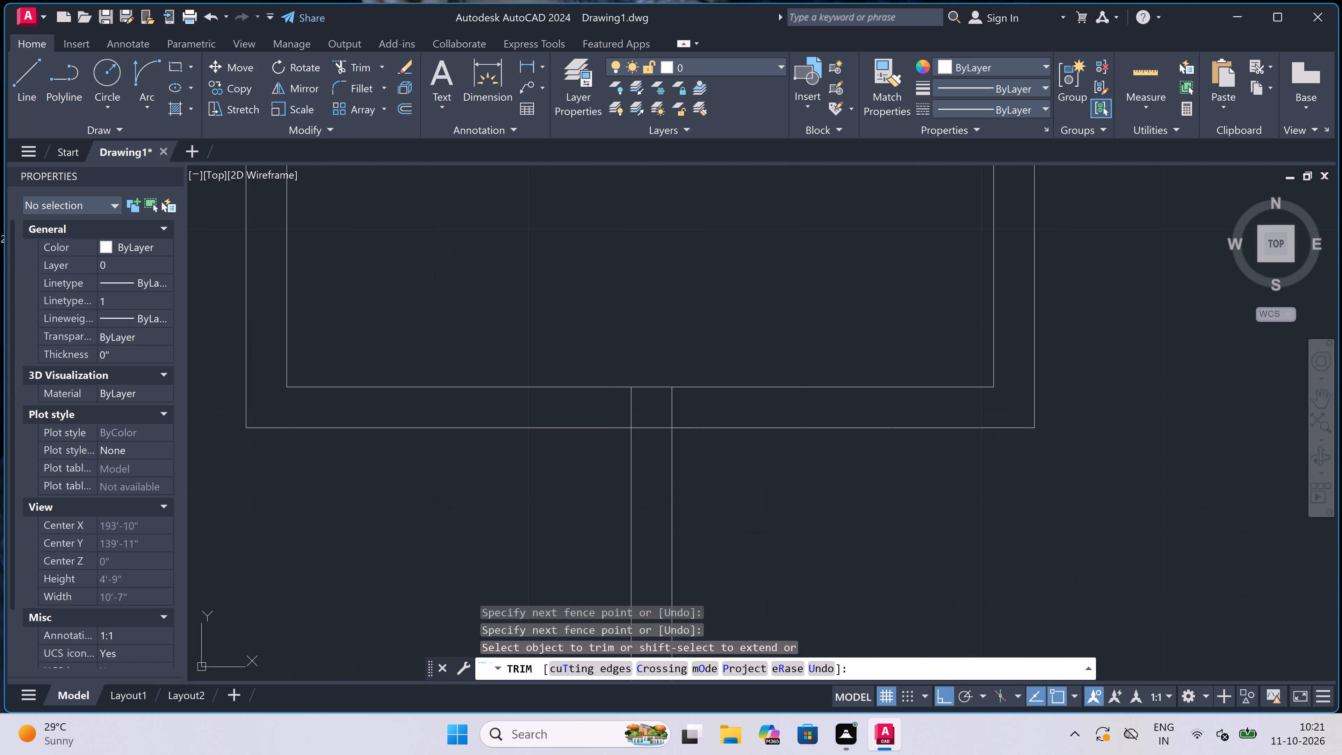
left_click(722, 411)
scroll(486, 429, "down", 5)
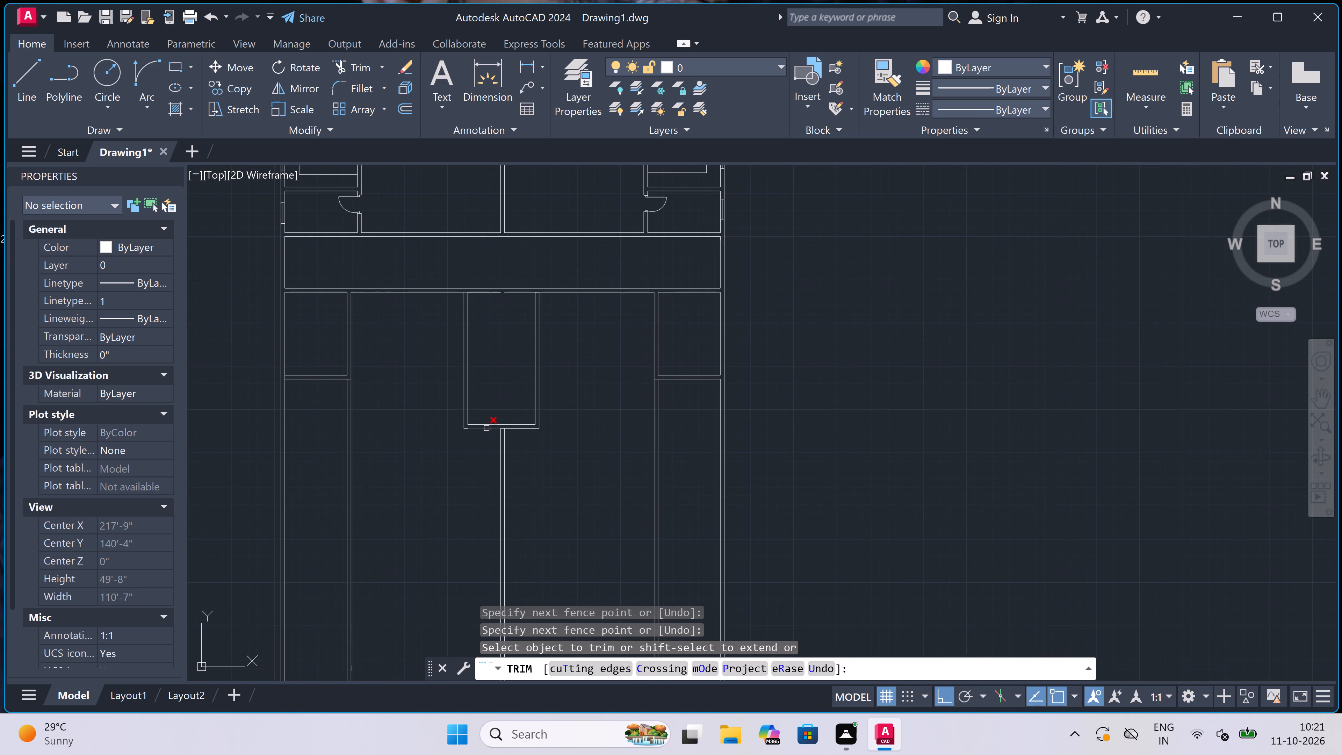
Erase the leftover segment of the second cross wall's lower line at the top of the central enclosure.
key("Escape")
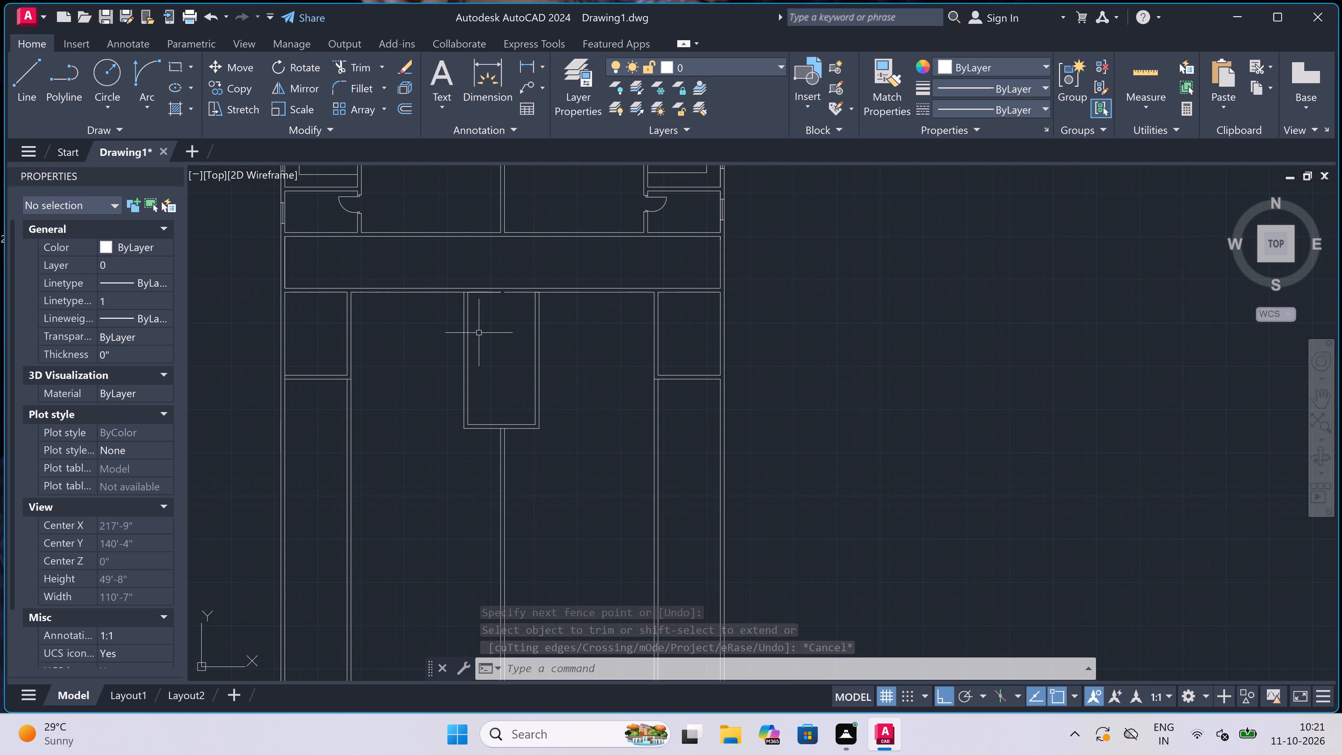
scroll(475, 290, "up", 4)
key("e")
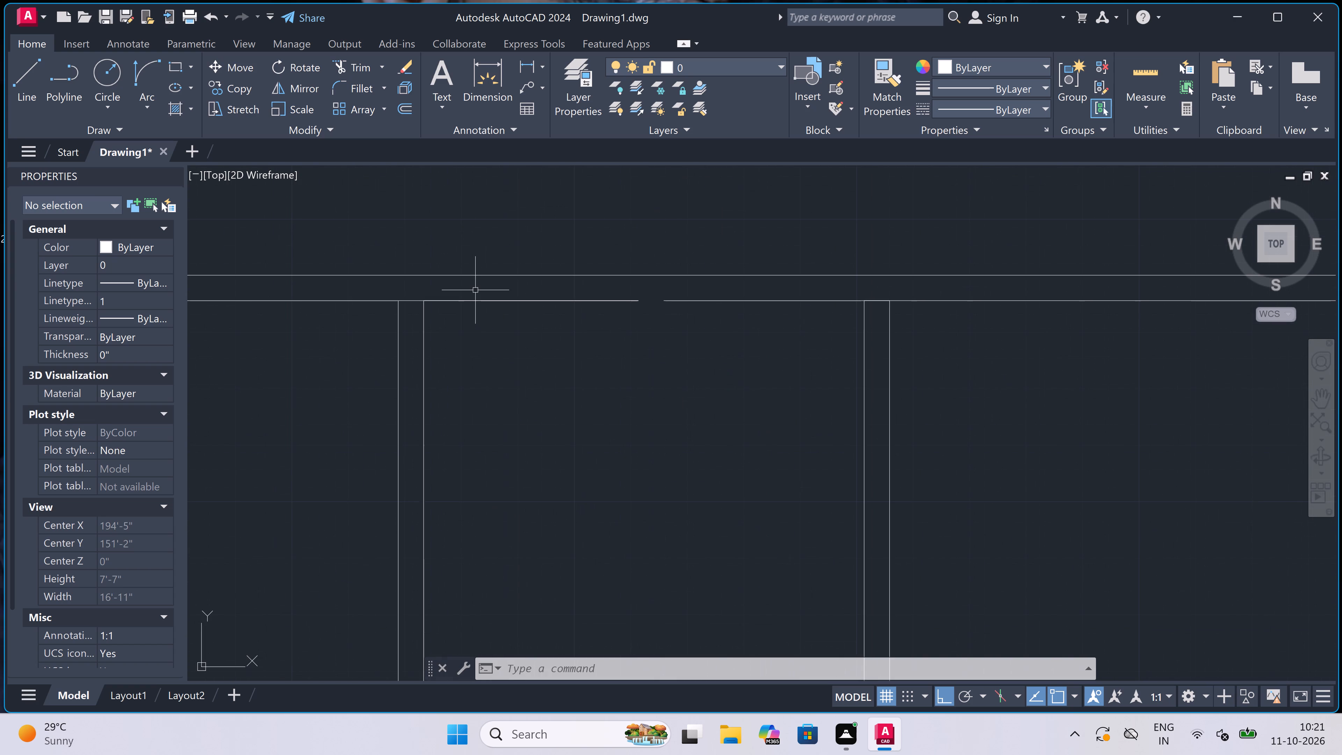
key("space")
double_click(541, 299)
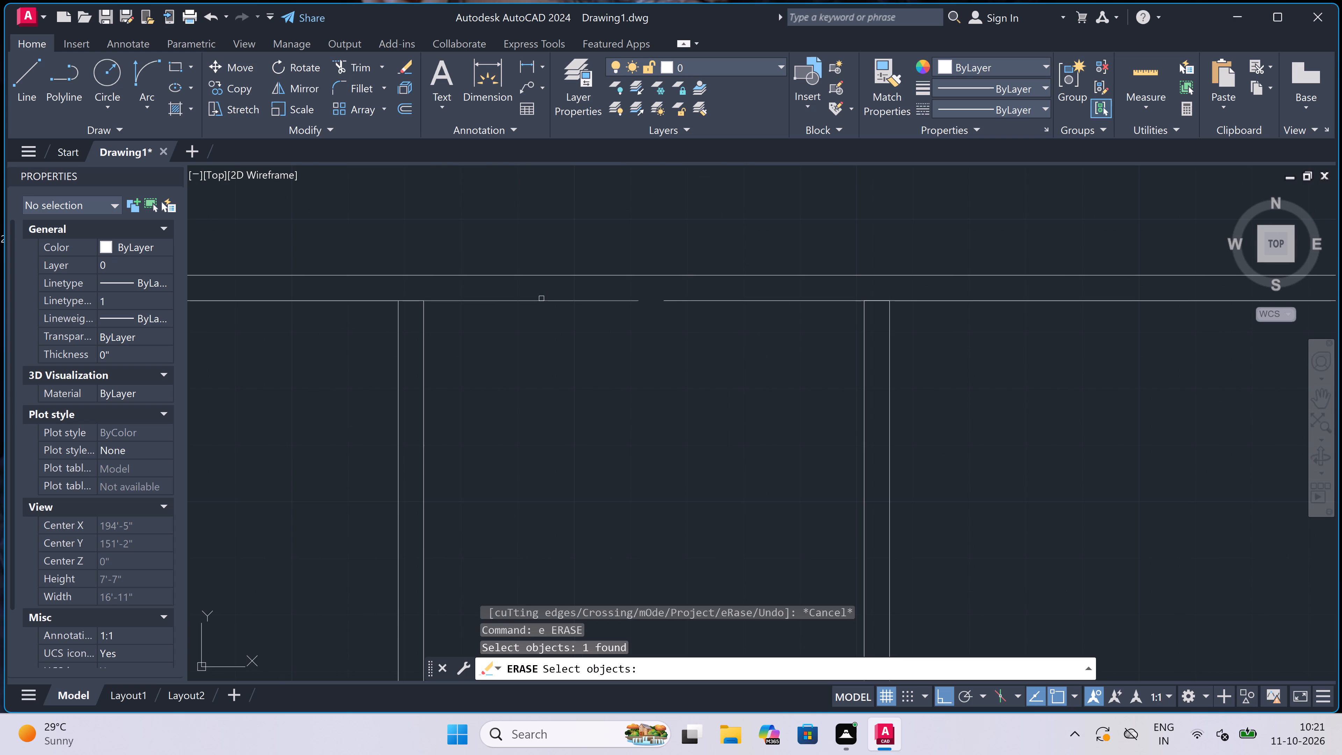
double_click(585, 304)
double_click(589, 282)
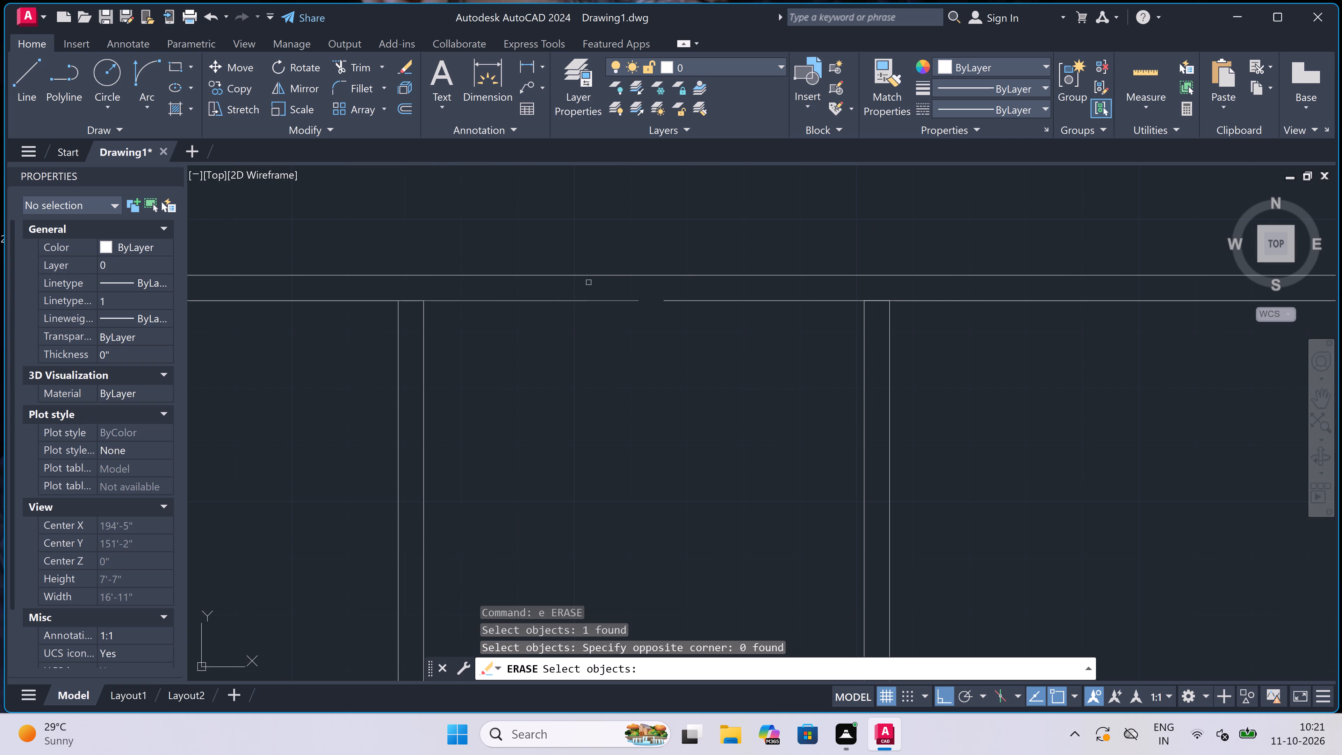
key("Escape")
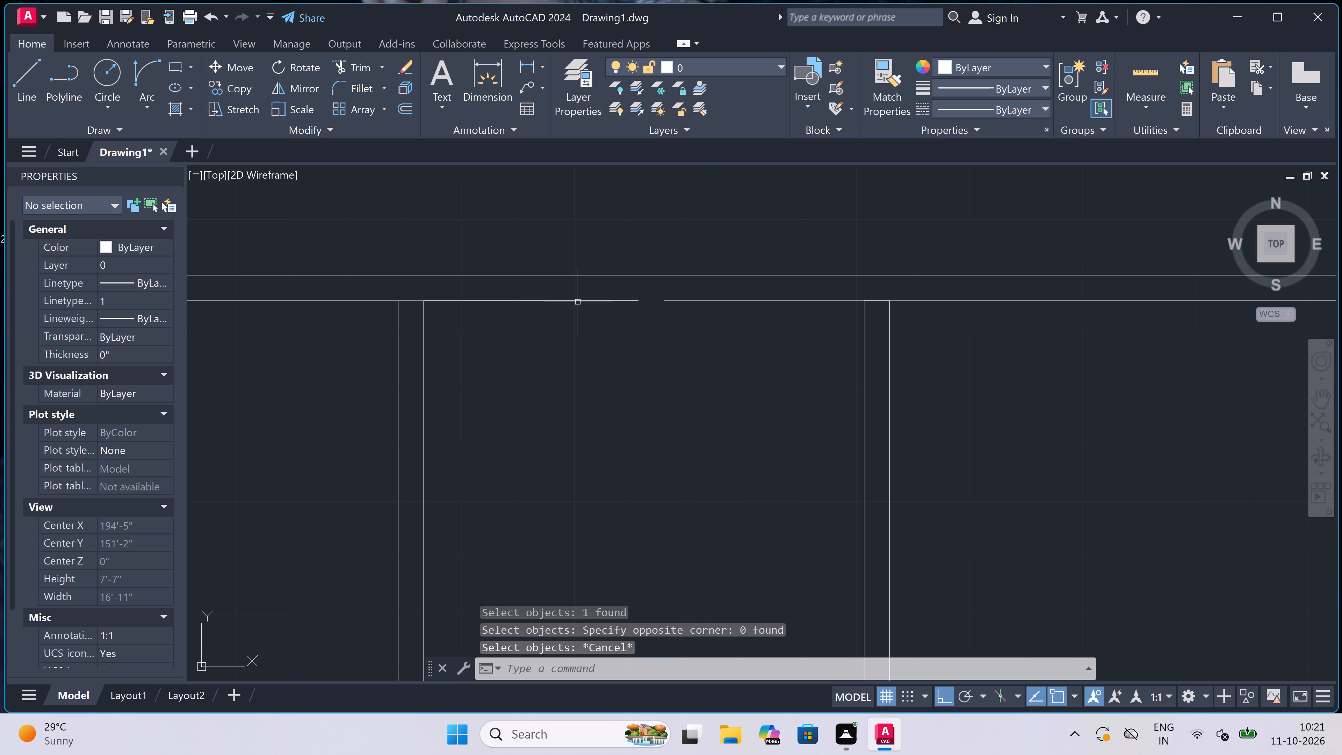
left_click(578, 302)
key("Delete")
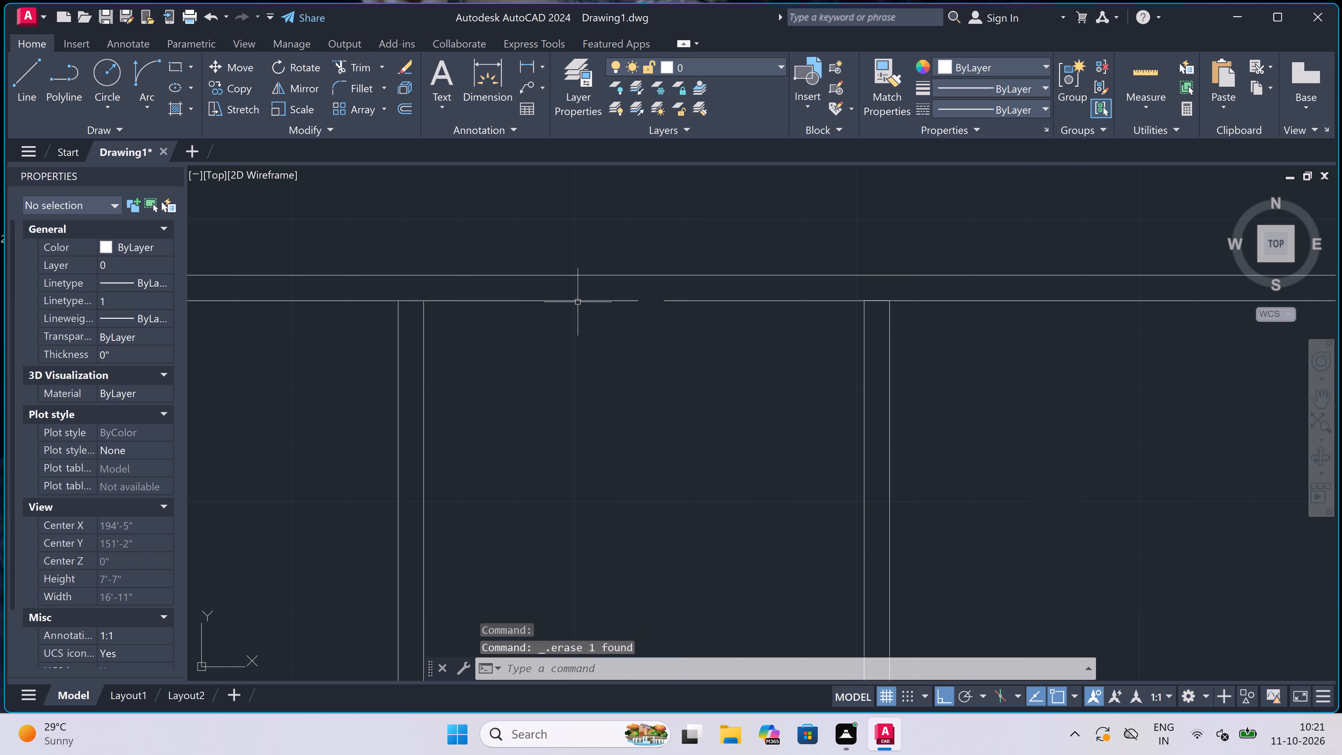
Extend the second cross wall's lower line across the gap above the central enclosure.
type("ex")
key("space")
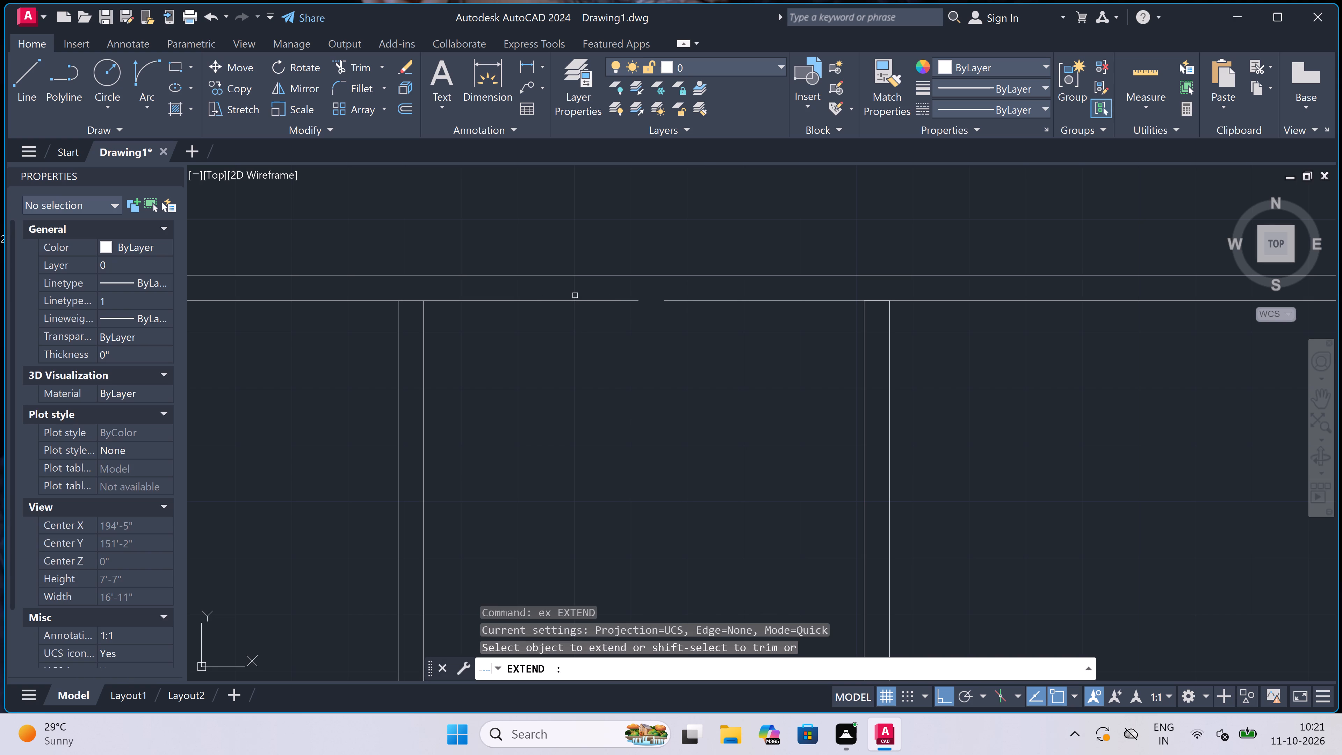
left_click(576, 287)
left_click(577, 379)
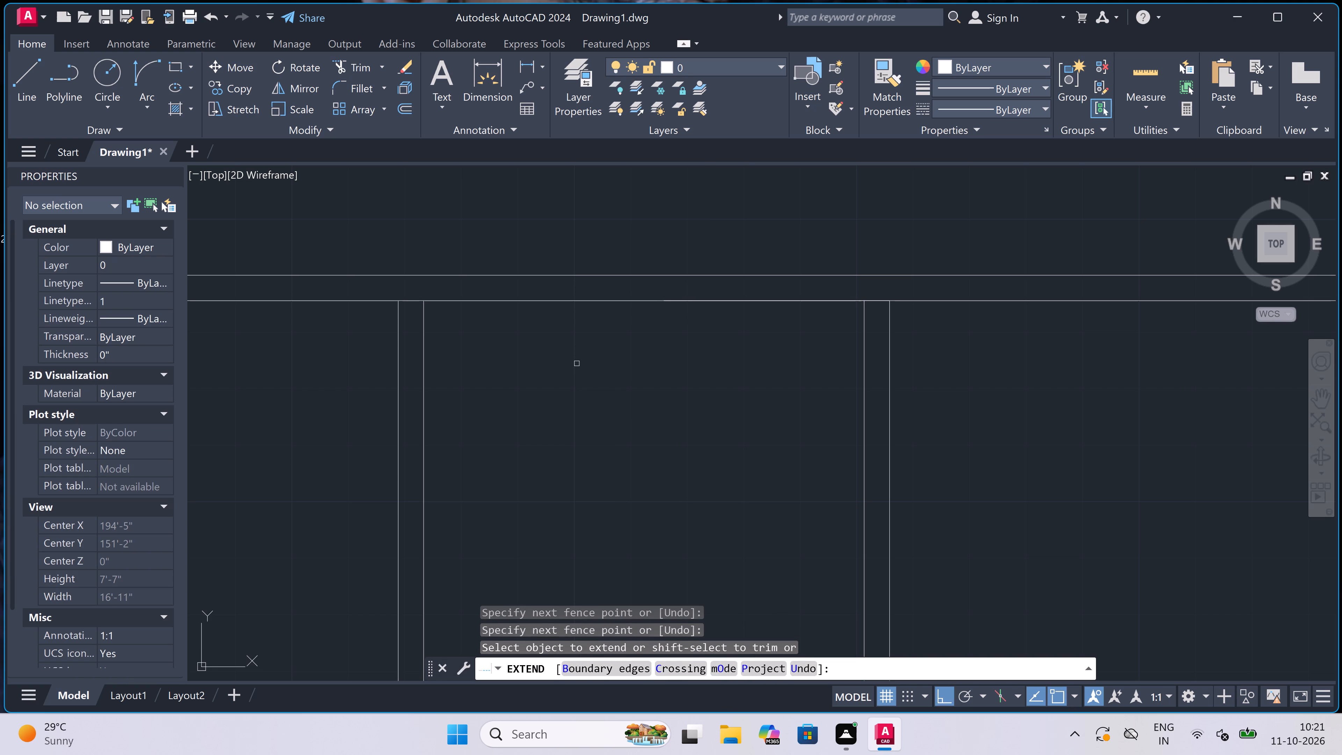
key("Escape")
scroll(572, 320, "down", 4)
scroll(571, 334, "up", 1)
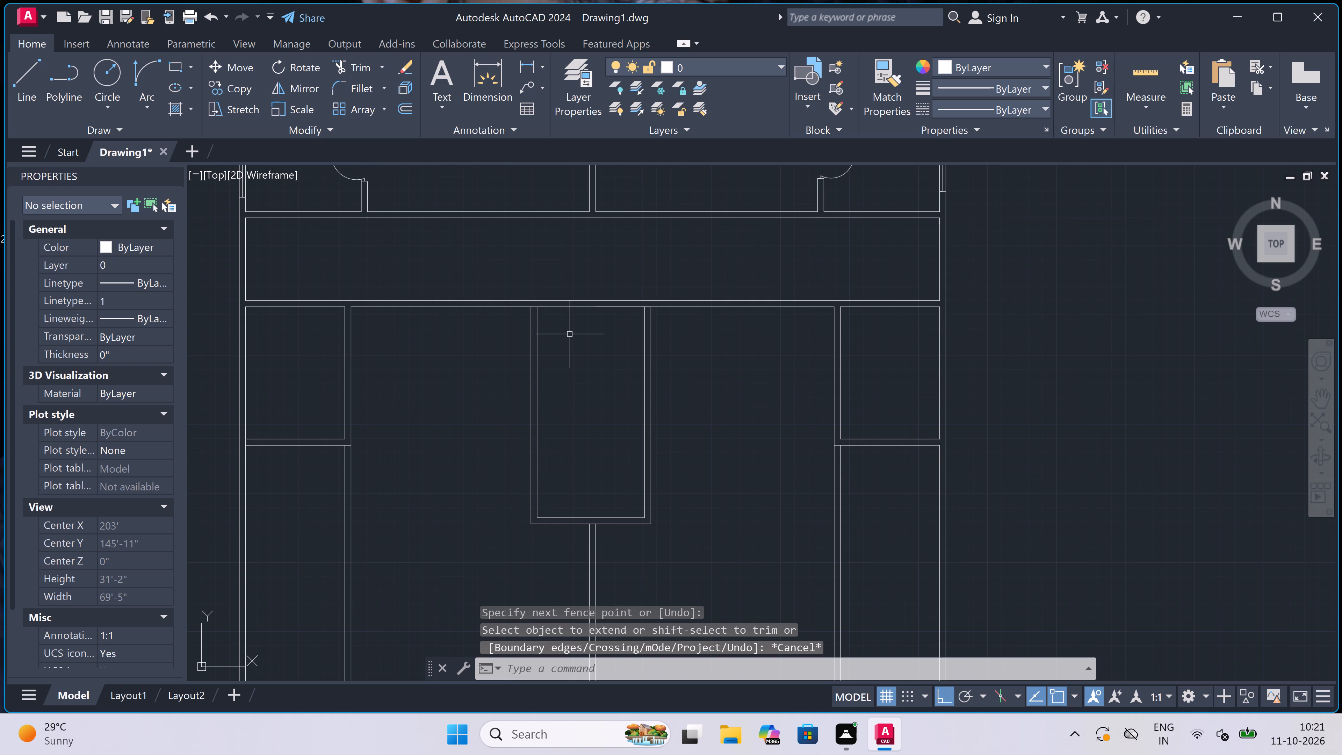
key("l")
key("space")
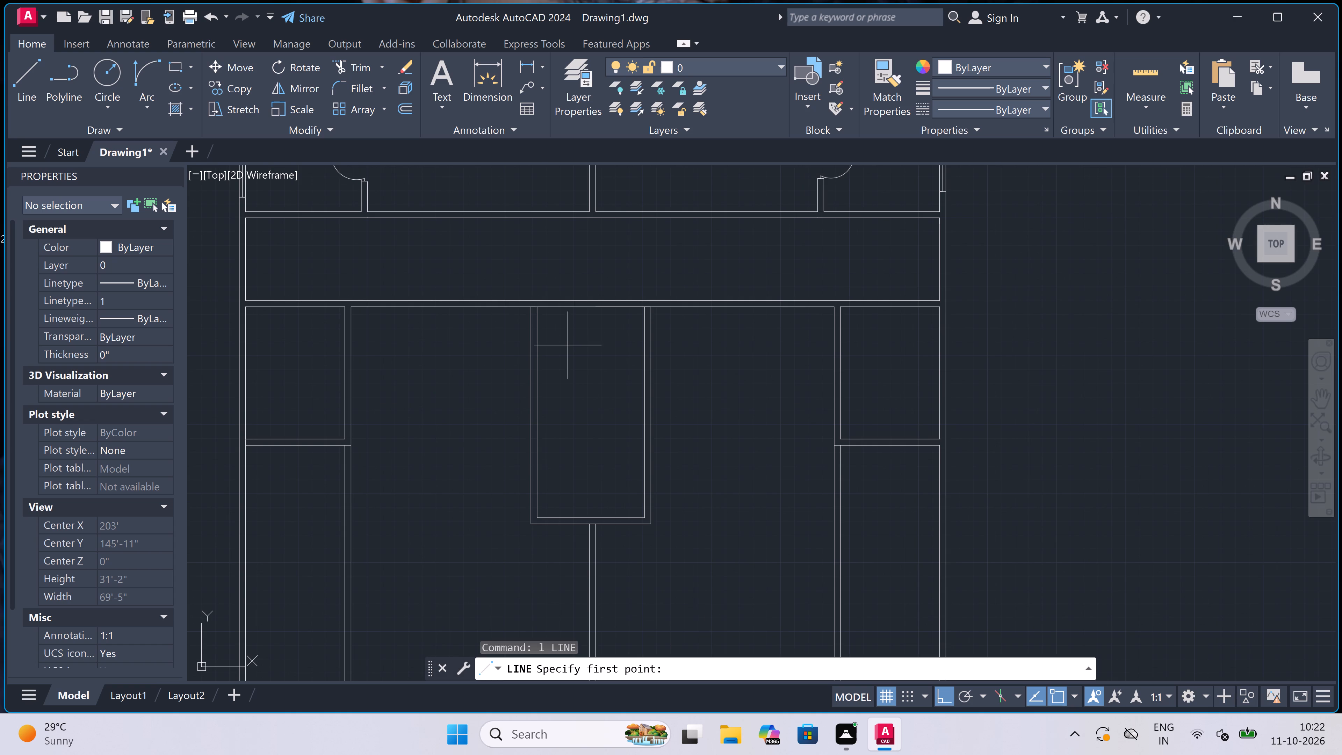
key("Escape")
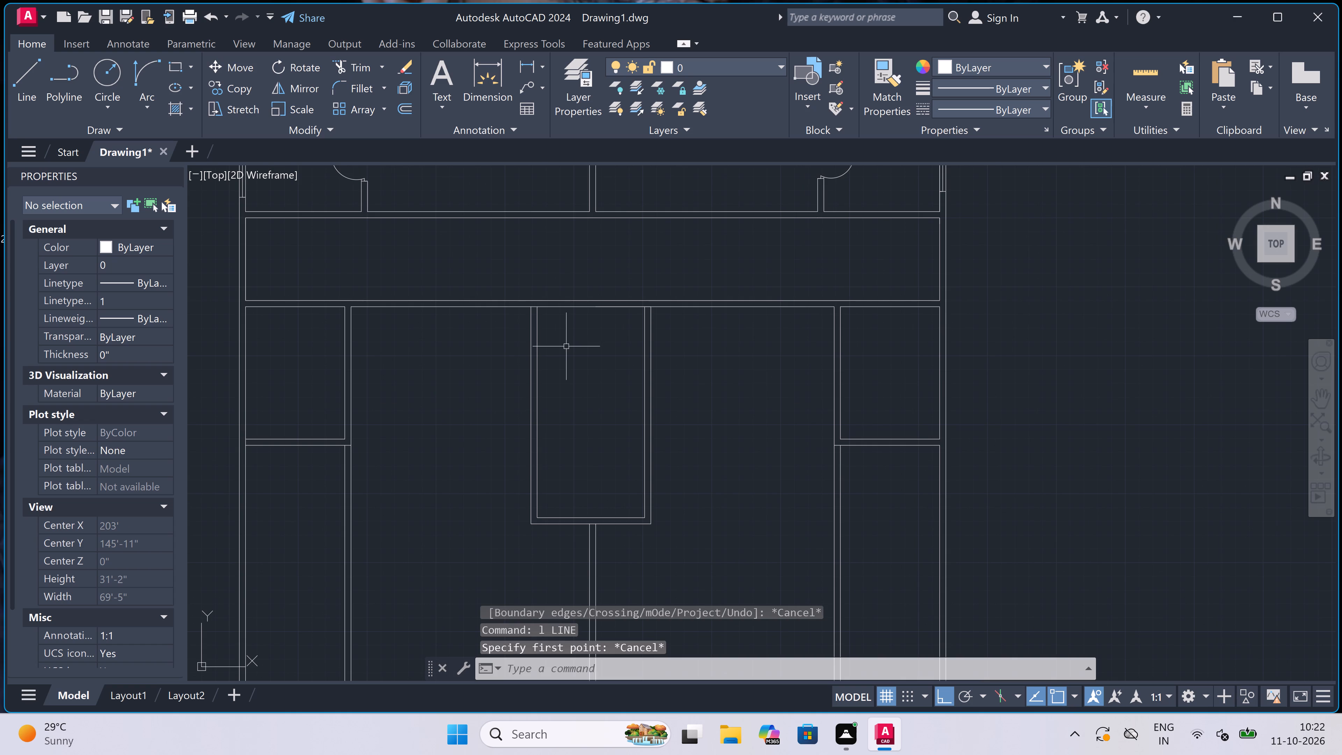
Extend the four side wall lines of the central enclosure up to the cross wall's upper line.
type("ex")
key("space")
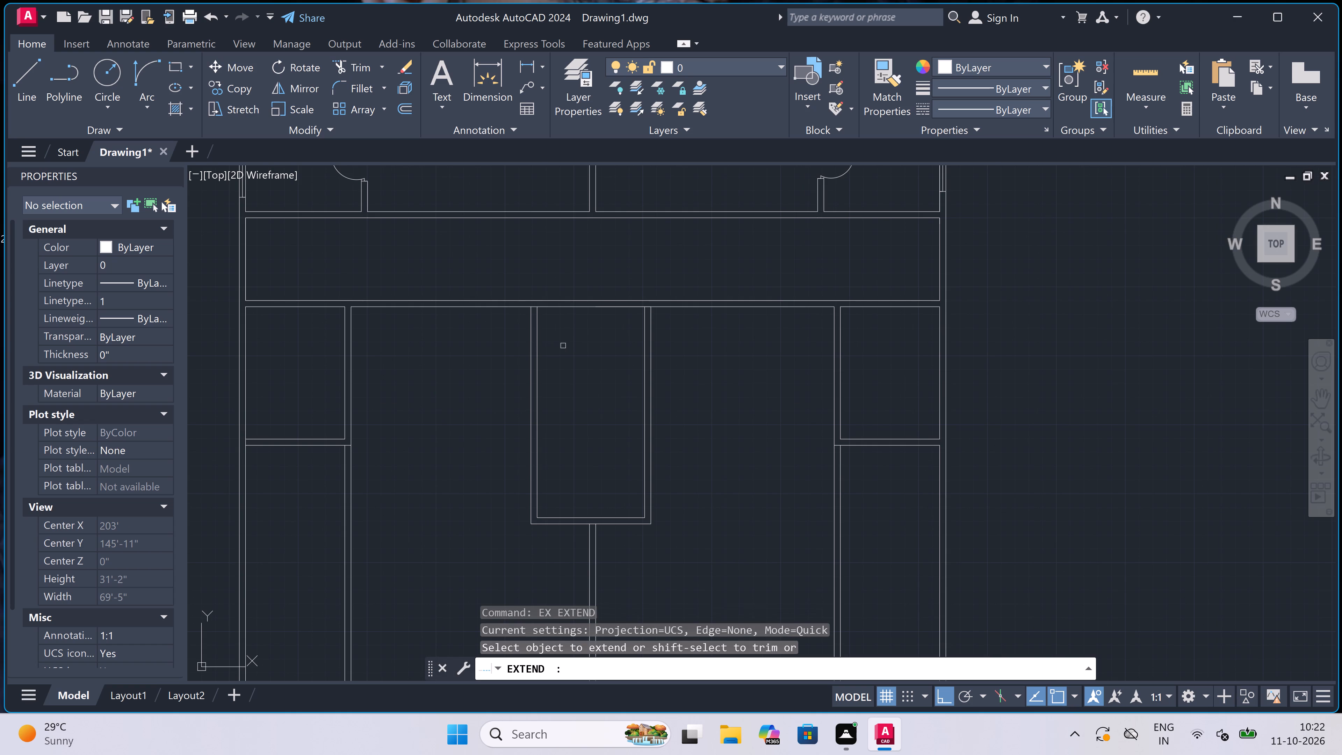
left_click(512, 325)
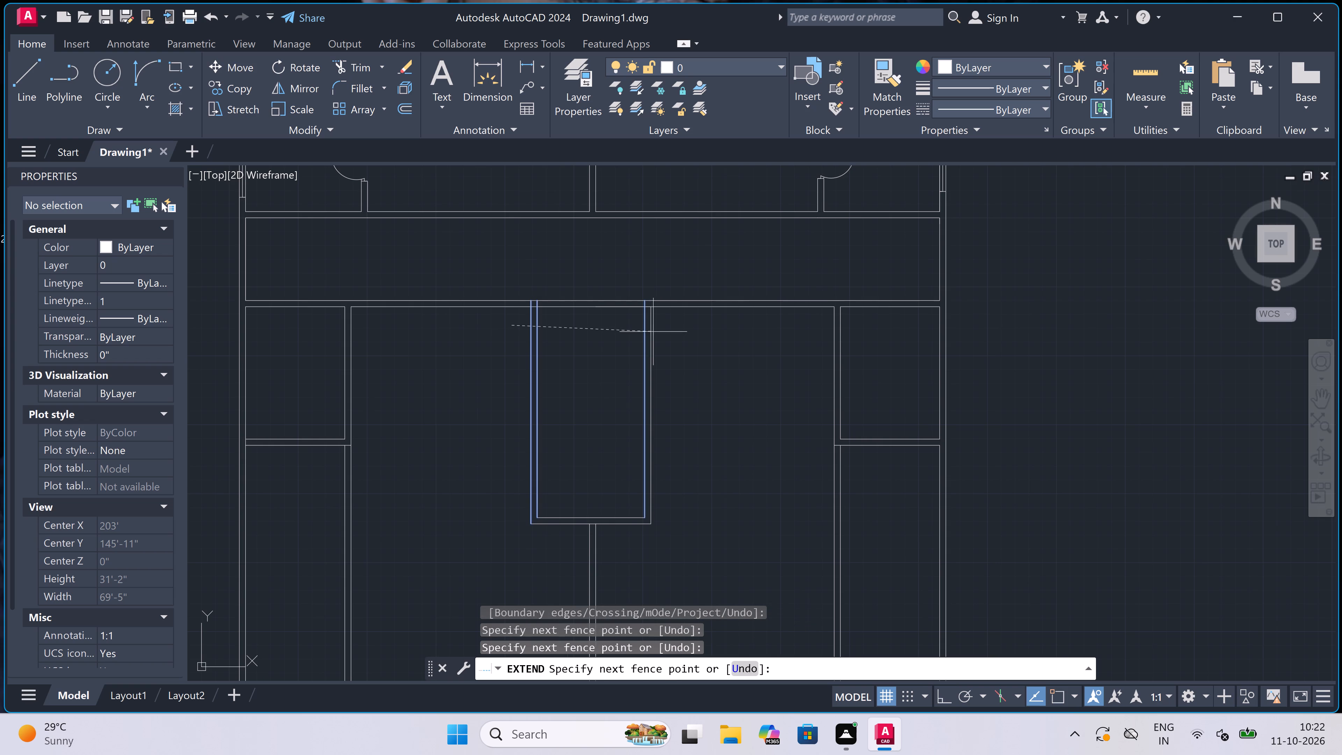
left_click(661, 326)
scroll(599, 298, "up", 3)
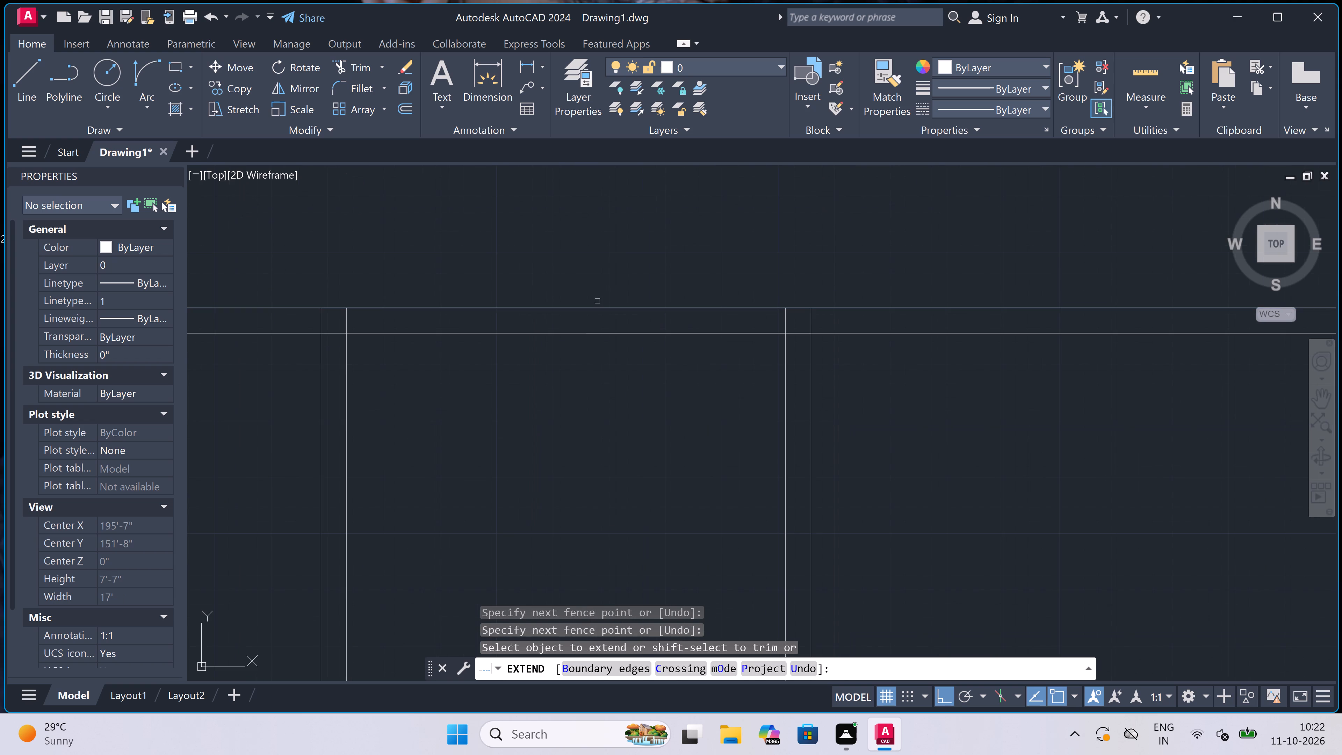
key("Escape")
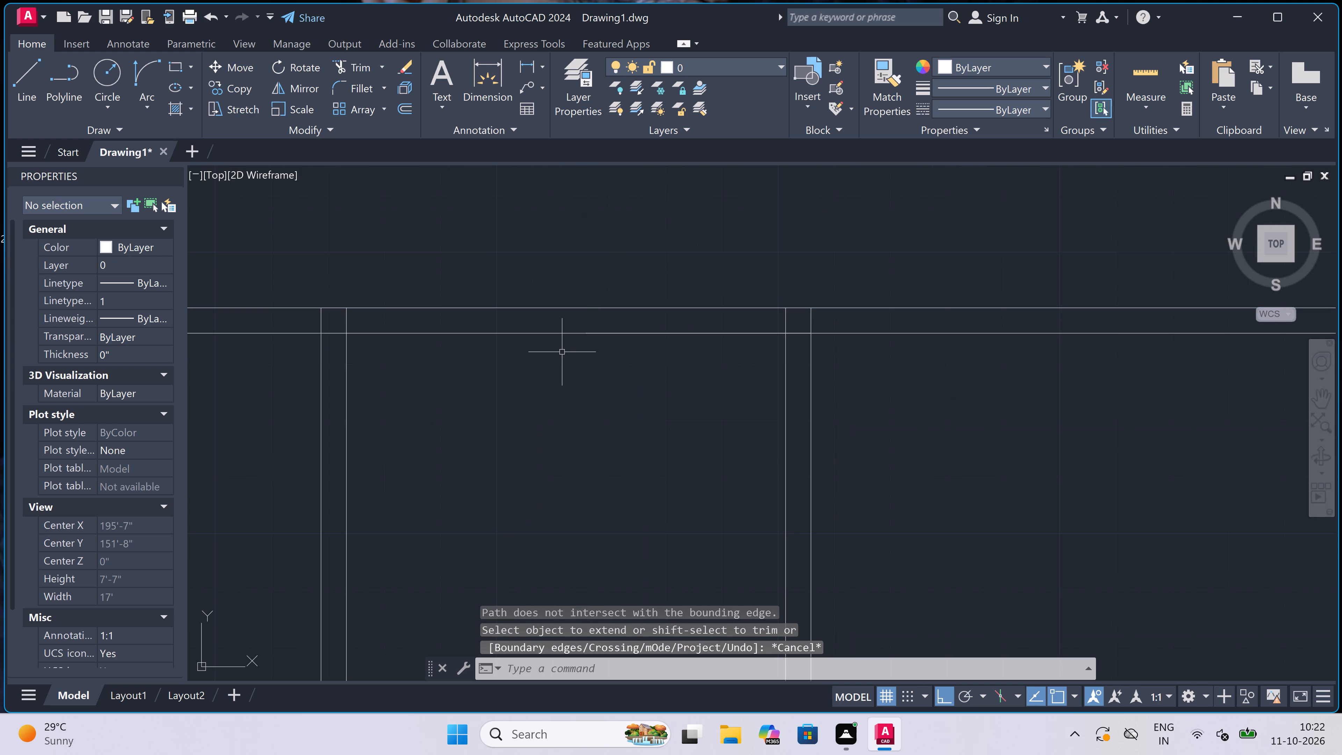
Trim the cross wall's lines between and inside the enclosure's side walls, opening the enclosure's top onto the strip.
type("tr")
key("space")
left_click(340, 328)
double_click(337, 356)
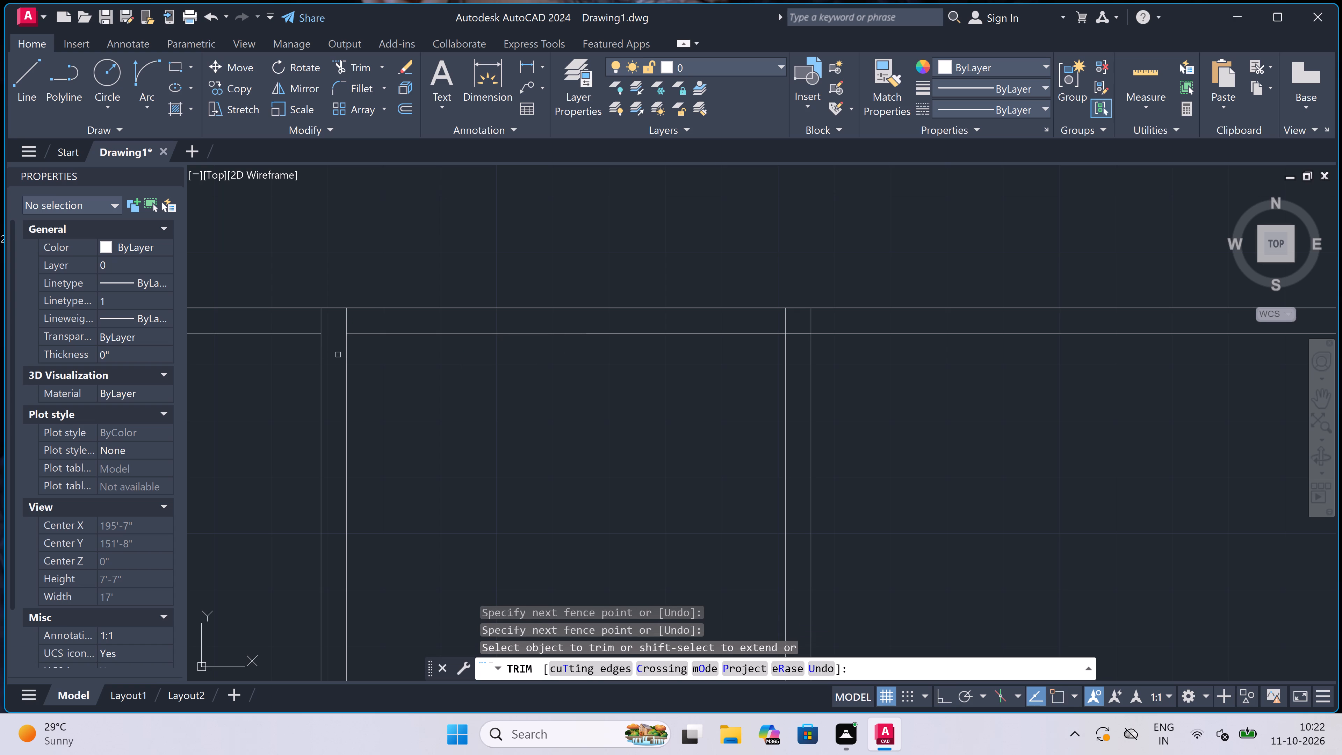
left_click(467, 275)
left_click(468, 370)
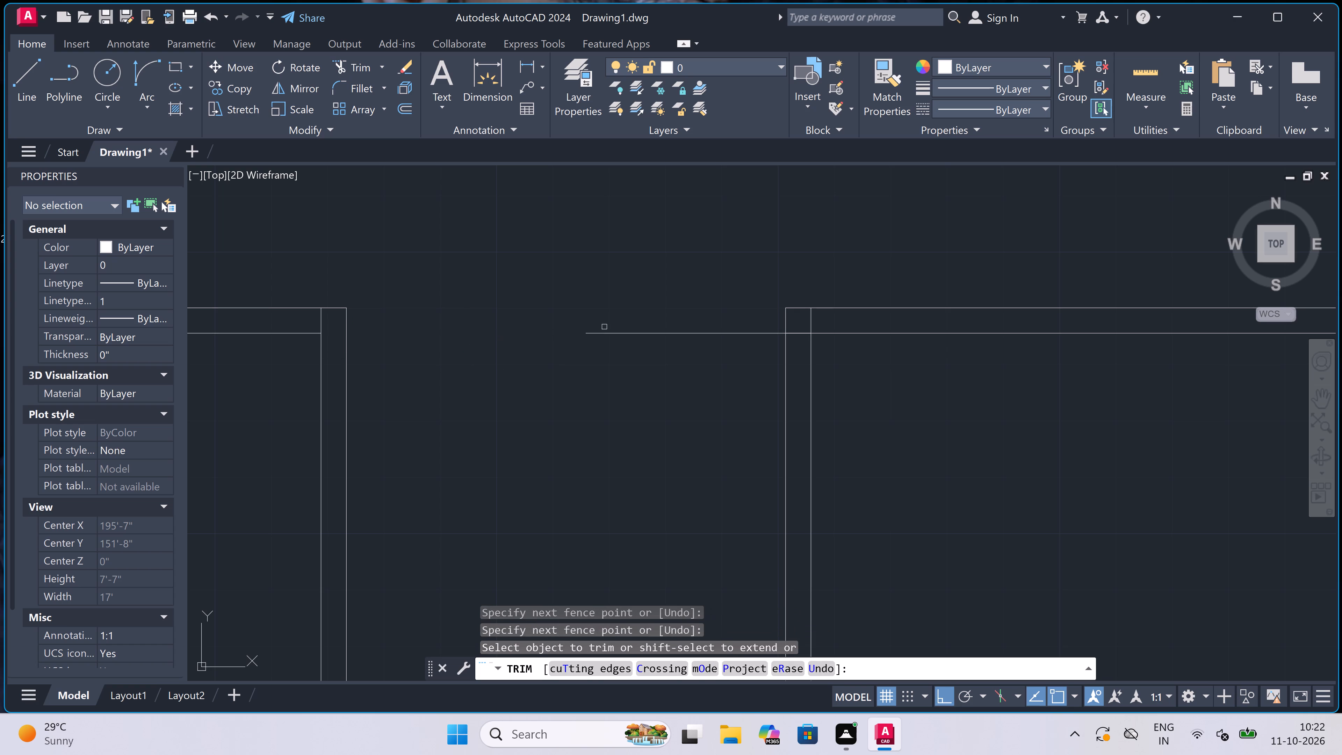
left_click(657, 332)
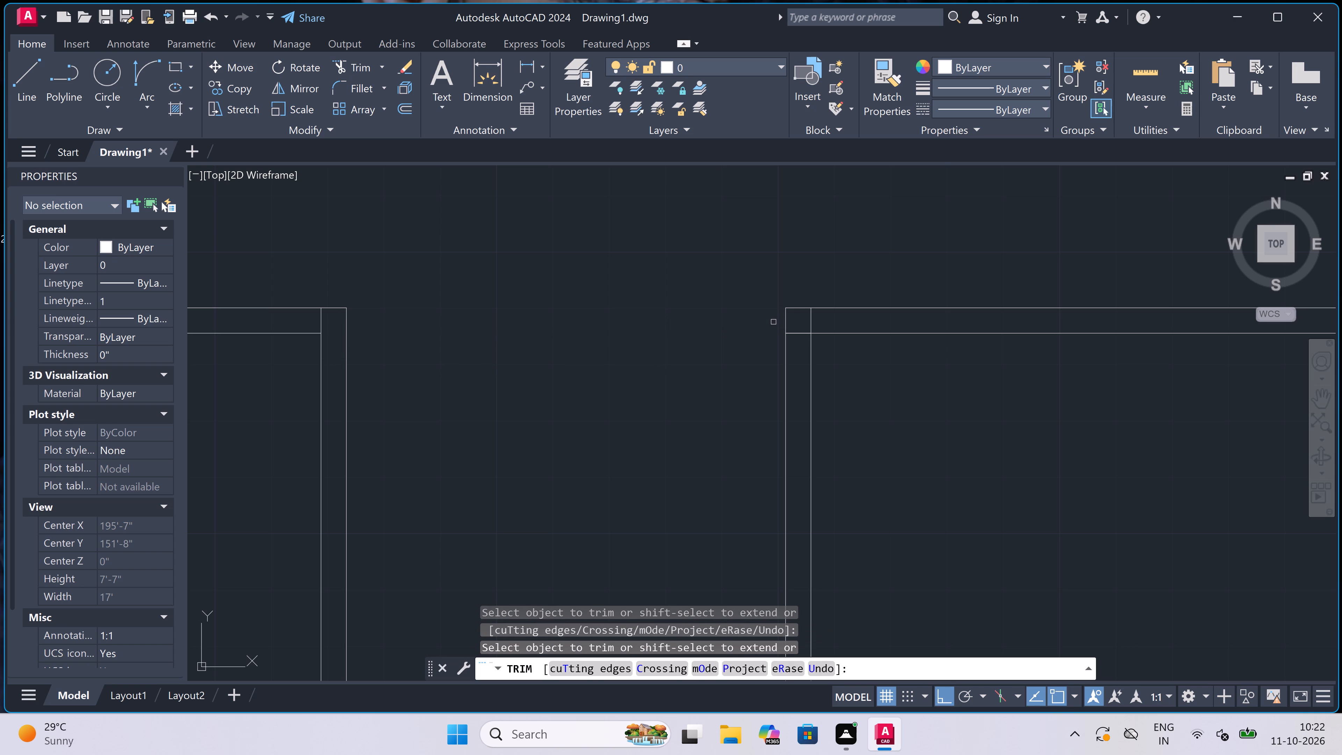
left_click(793, 325)
left_click(794, 353)
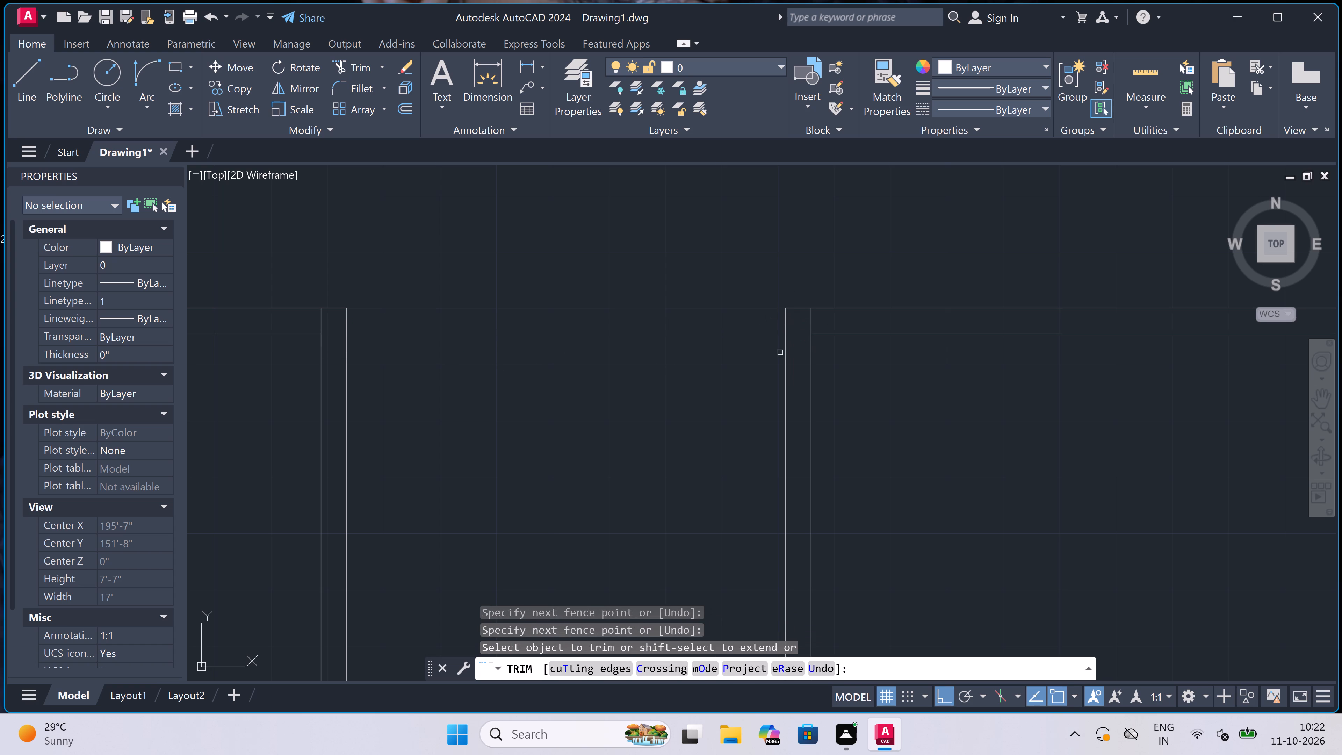
key("Escape")
Draw a line across the enclosure just below its opening, and a centre line about 9'-2" down from its midpoint.
scroll(664, 344, "down", 2)
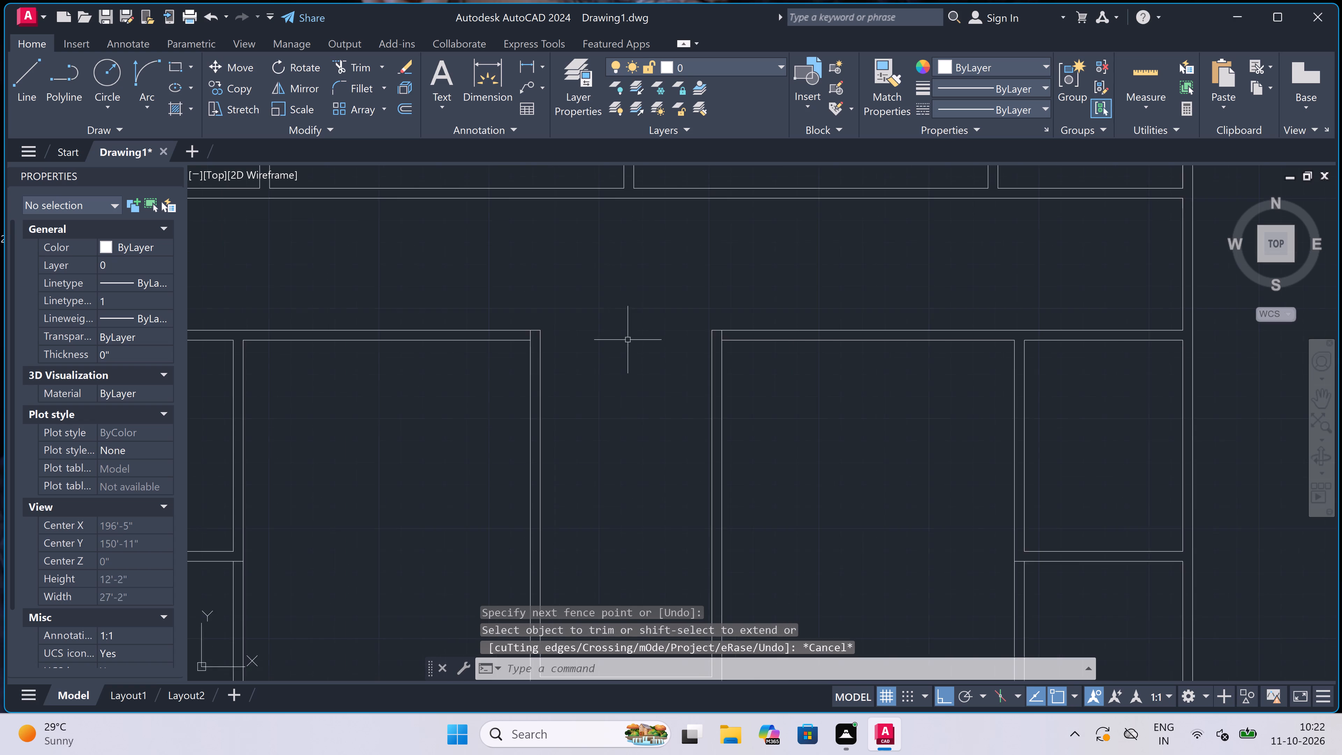
scroll(562, 327, "up", 1)
key("l")
key("space")
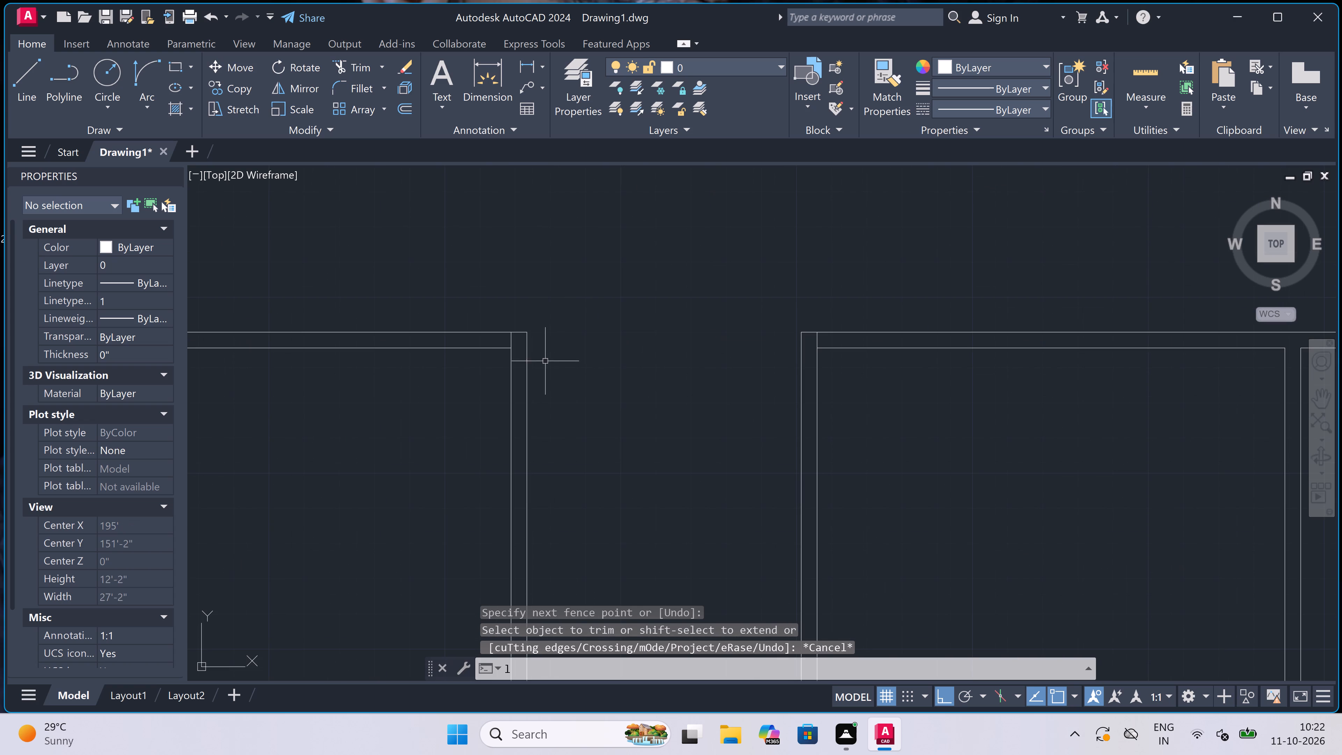
left_click(530, 385)
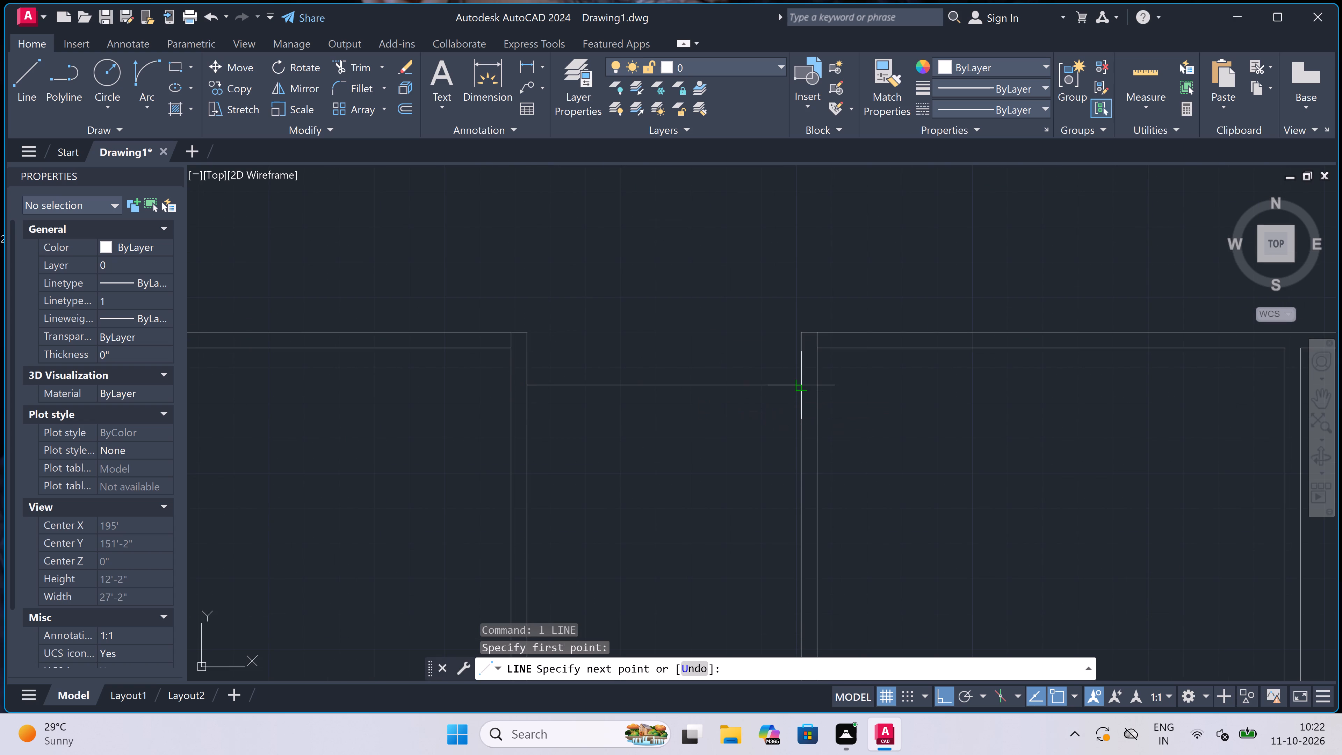
left_click_drag(802, 386, 797, 388)
left_click(664, 382)
scroll(664, 382, "down", 3)
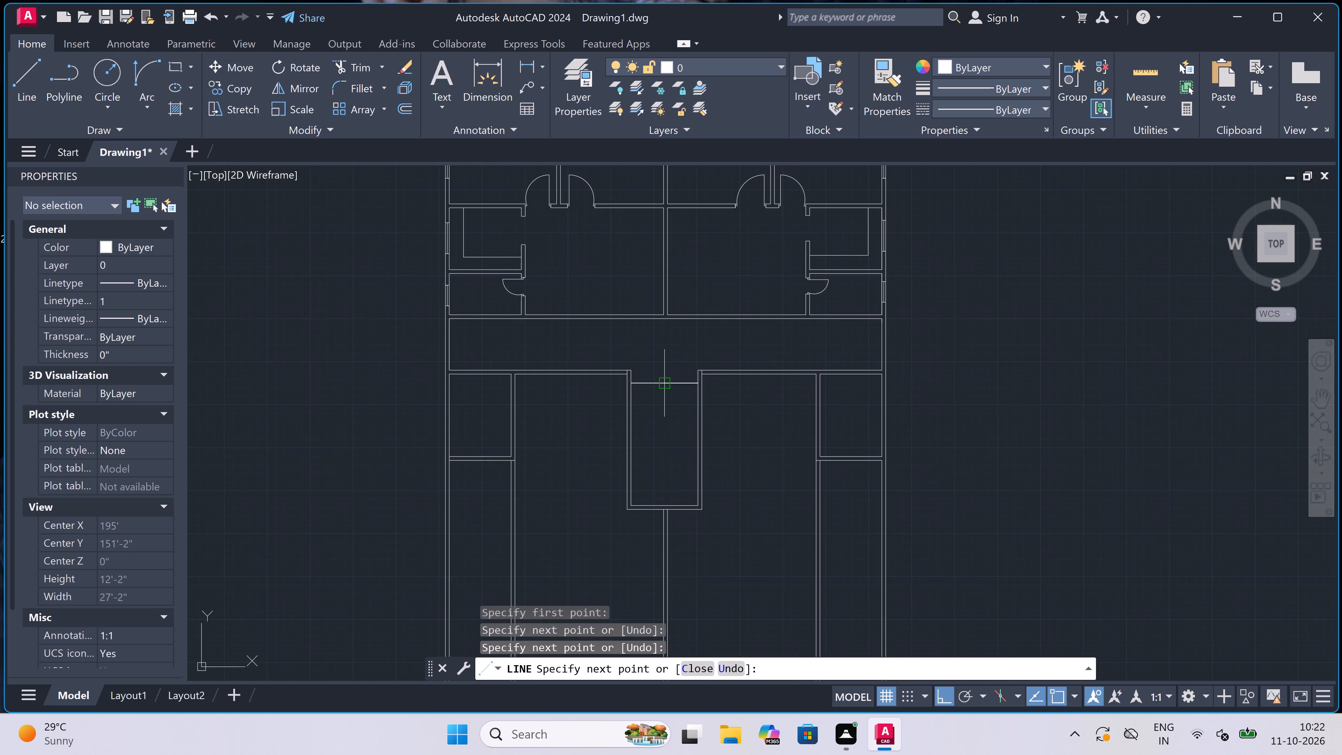
scroll(659, 478, "up", 2)
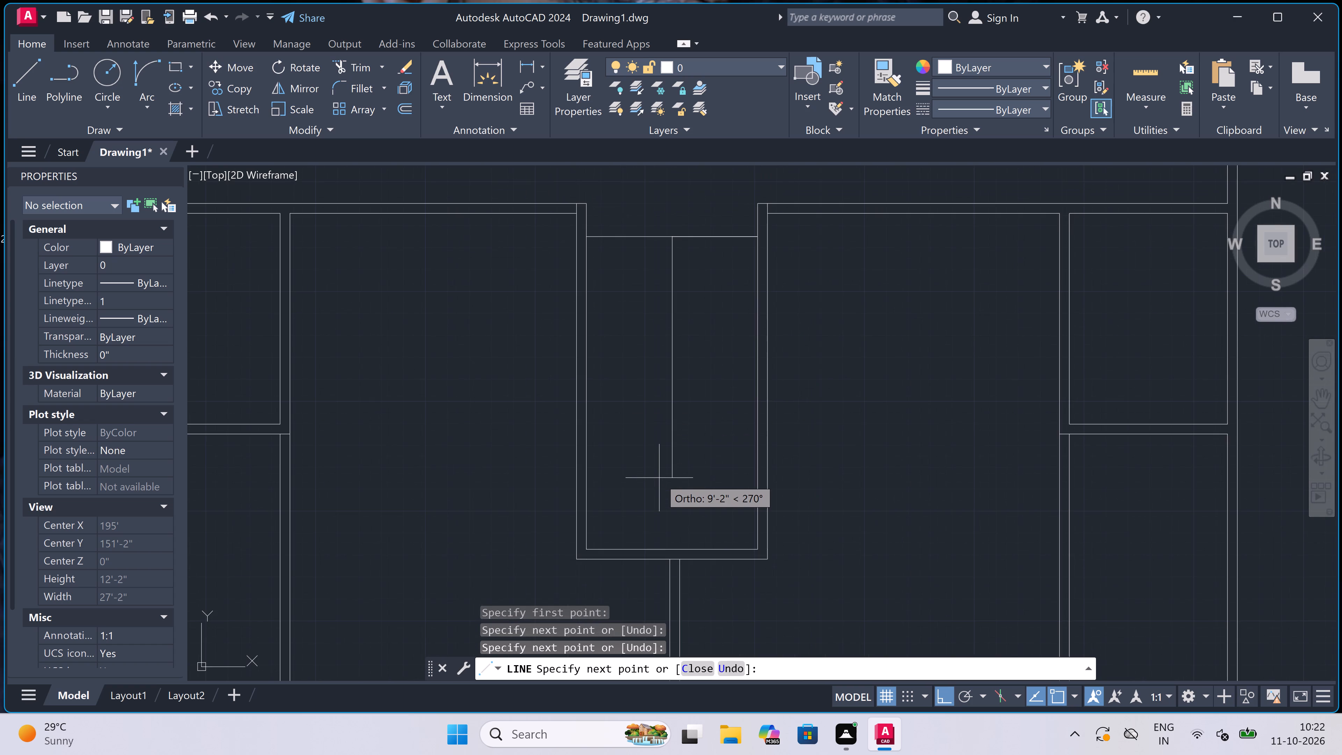
left_click(661, 475)
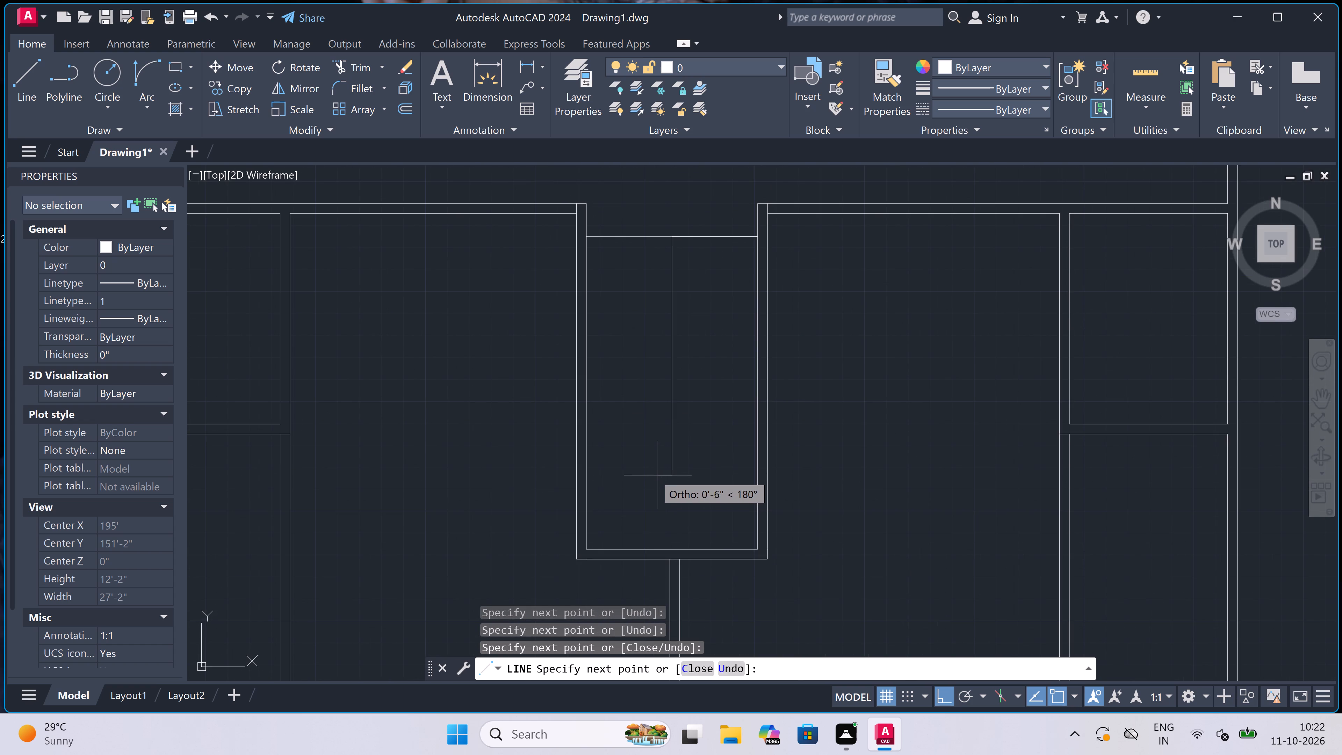
key("Escape")
Offset the line across the enclosure downward repeatedly at 9" using Multiple, making 12 stair tread lines.
key("o")
key("space")
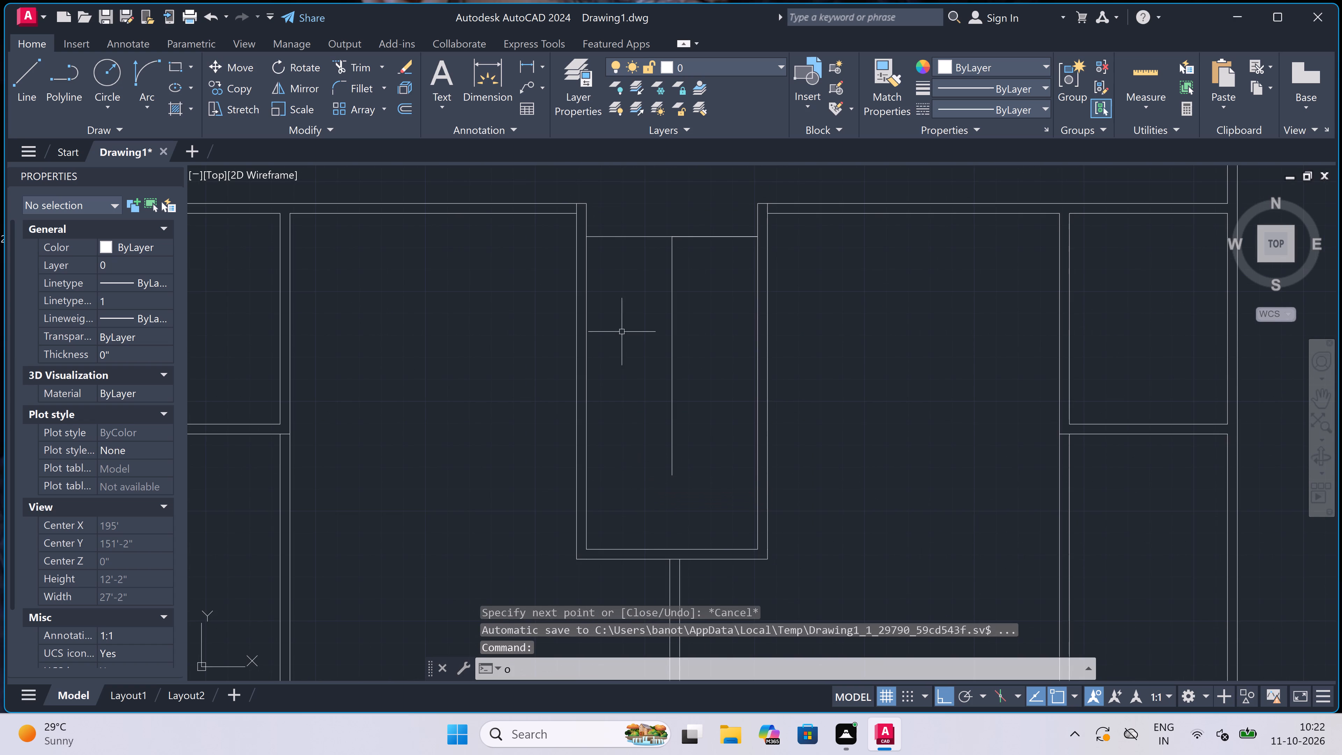
left_click_drag(619, 237, 620, 241)
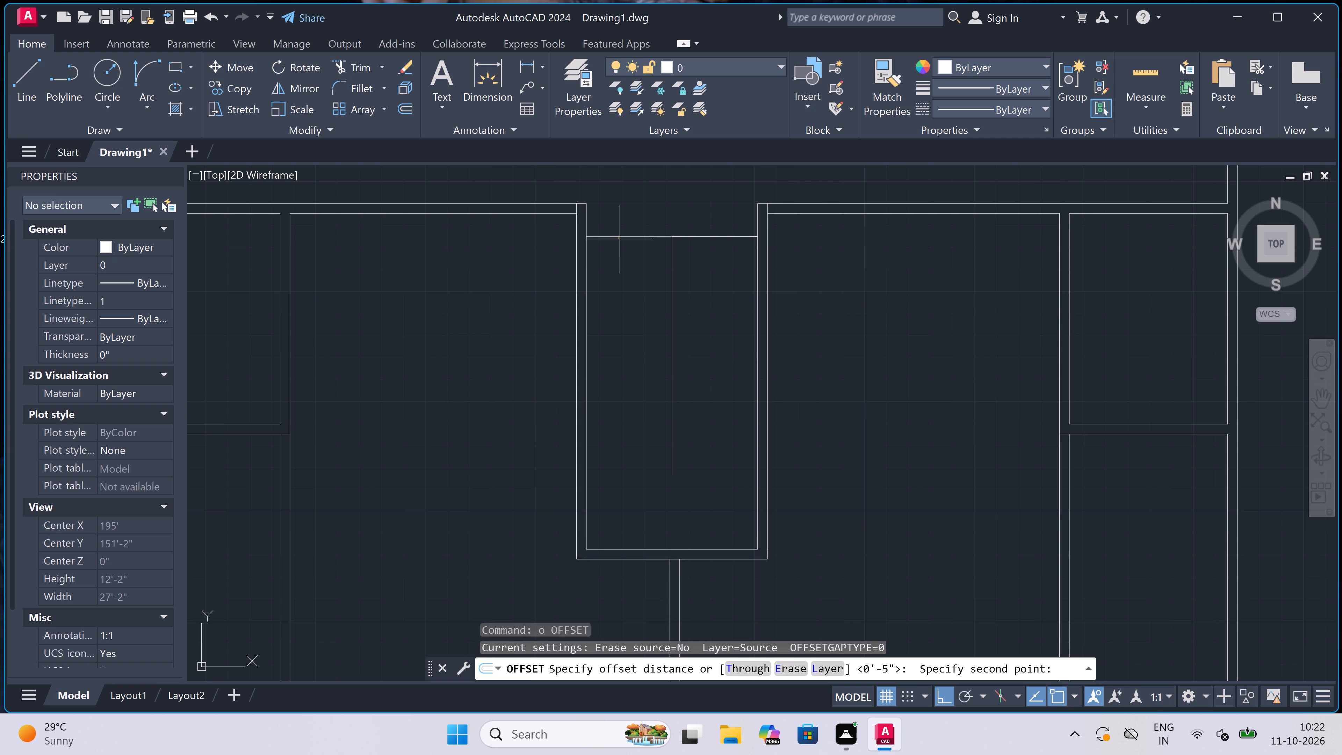
type("9\"")
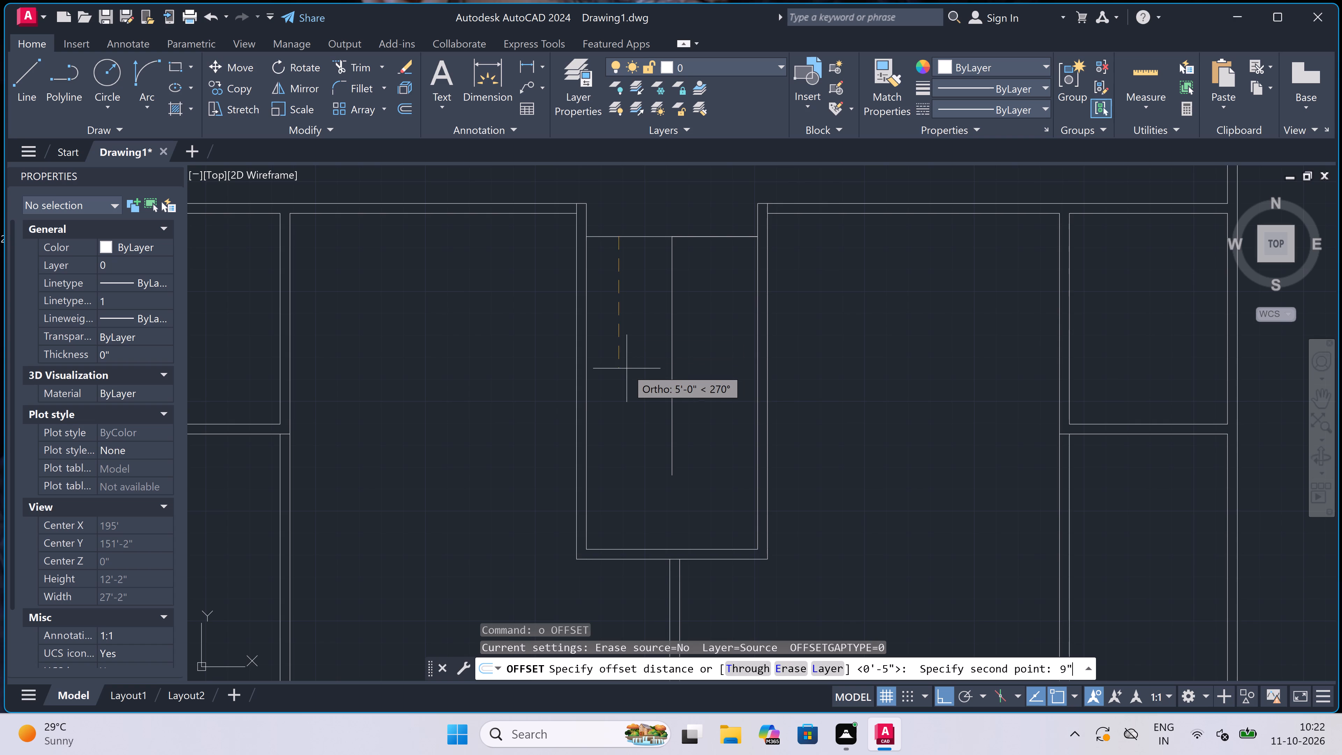
key("space")
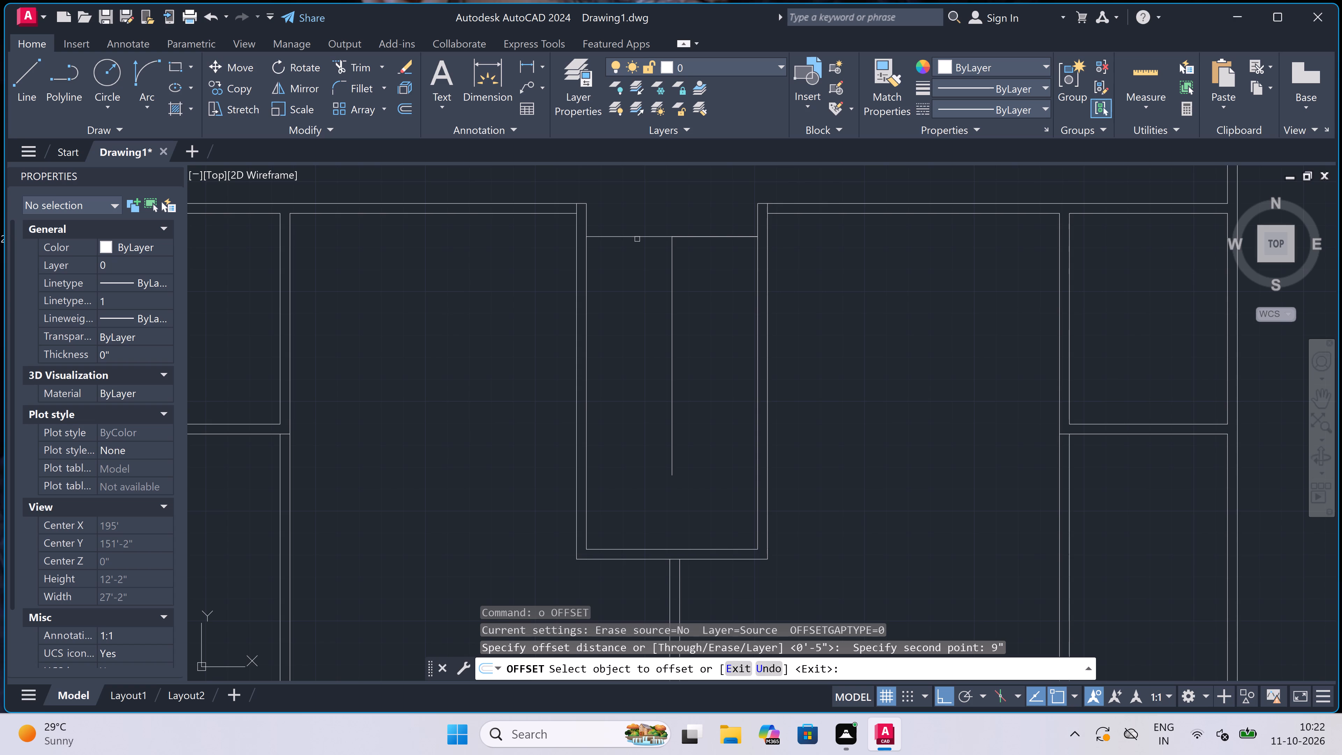
left_click_drag(637, 237, 637, 246)
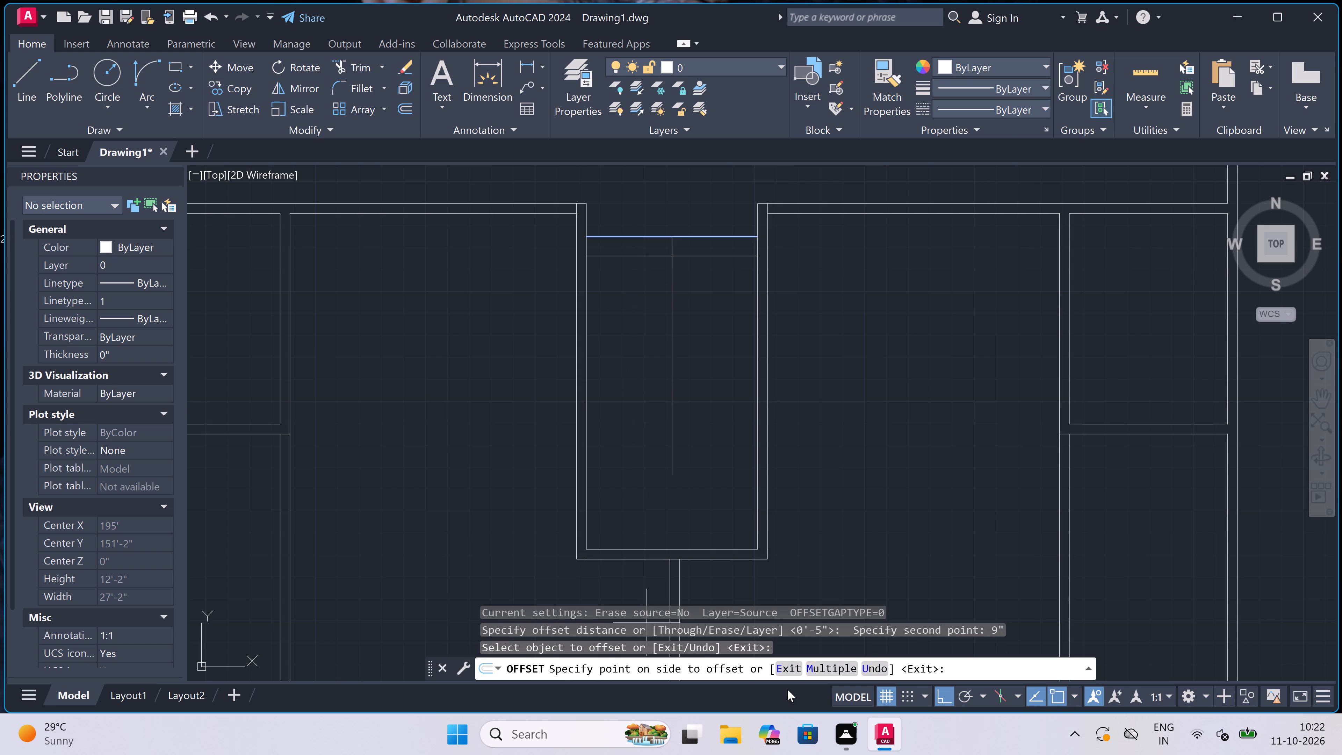
left_click(828, 661)
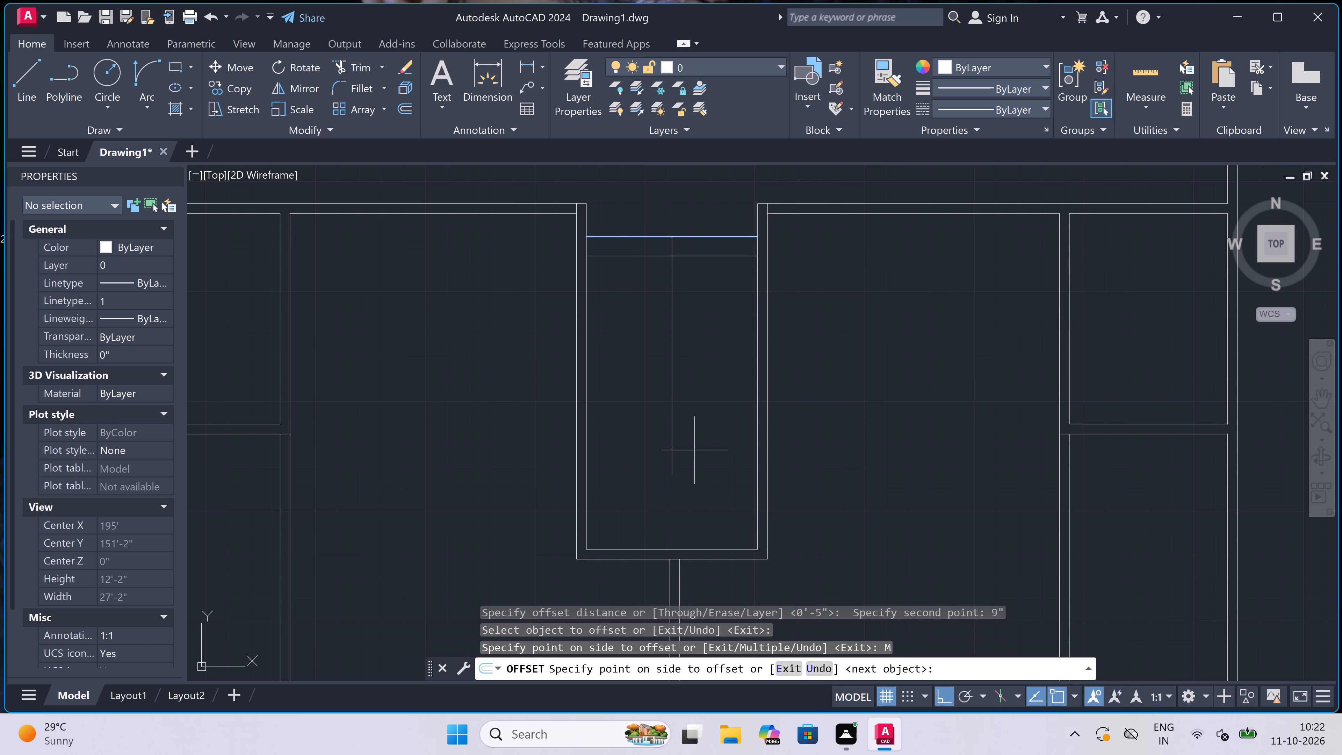
left_click(625, 424)
left_click(625, 428)
left_click(625, 436)
left_click(626, 440)
left_click(629, 446)
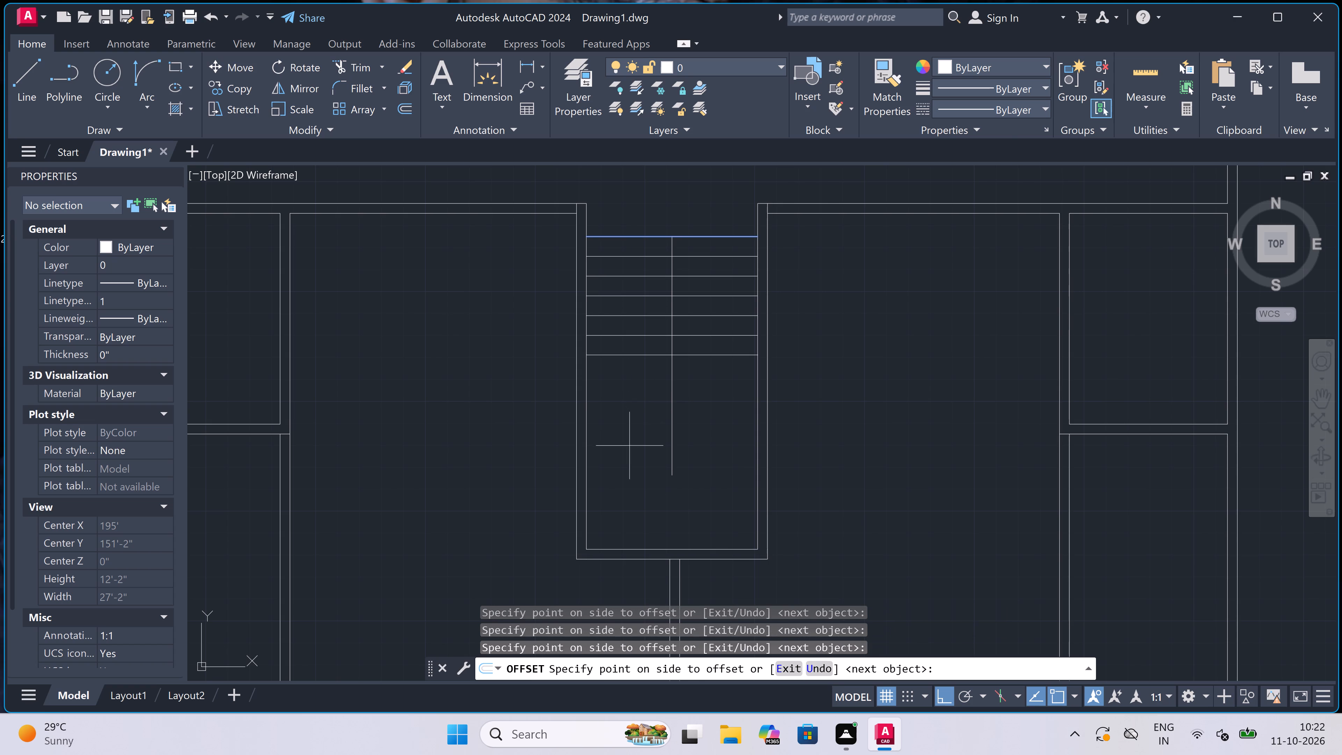
left_click(633, 457)
left_click(632, 465)
double_click(632, 467)
left_click(633, 474)
left_click(632, 485)
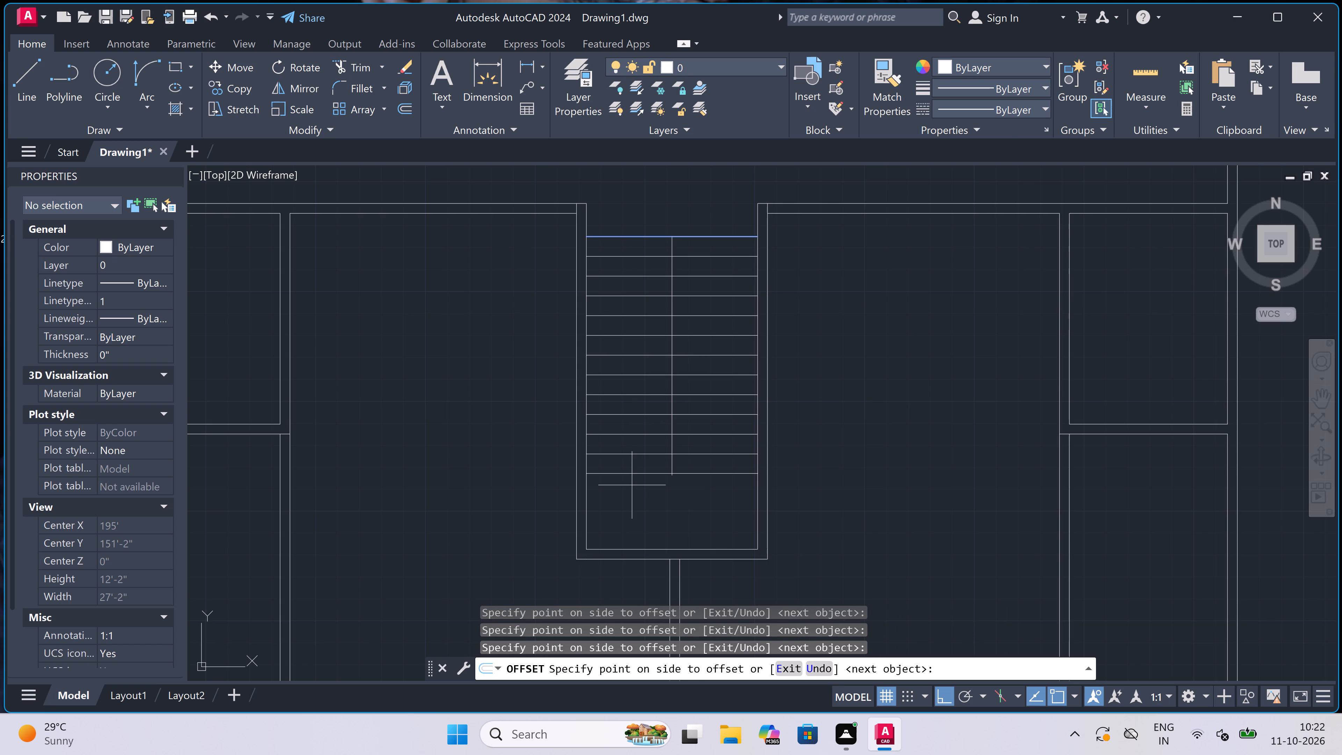
left_click(632, 485)
key("Escape")
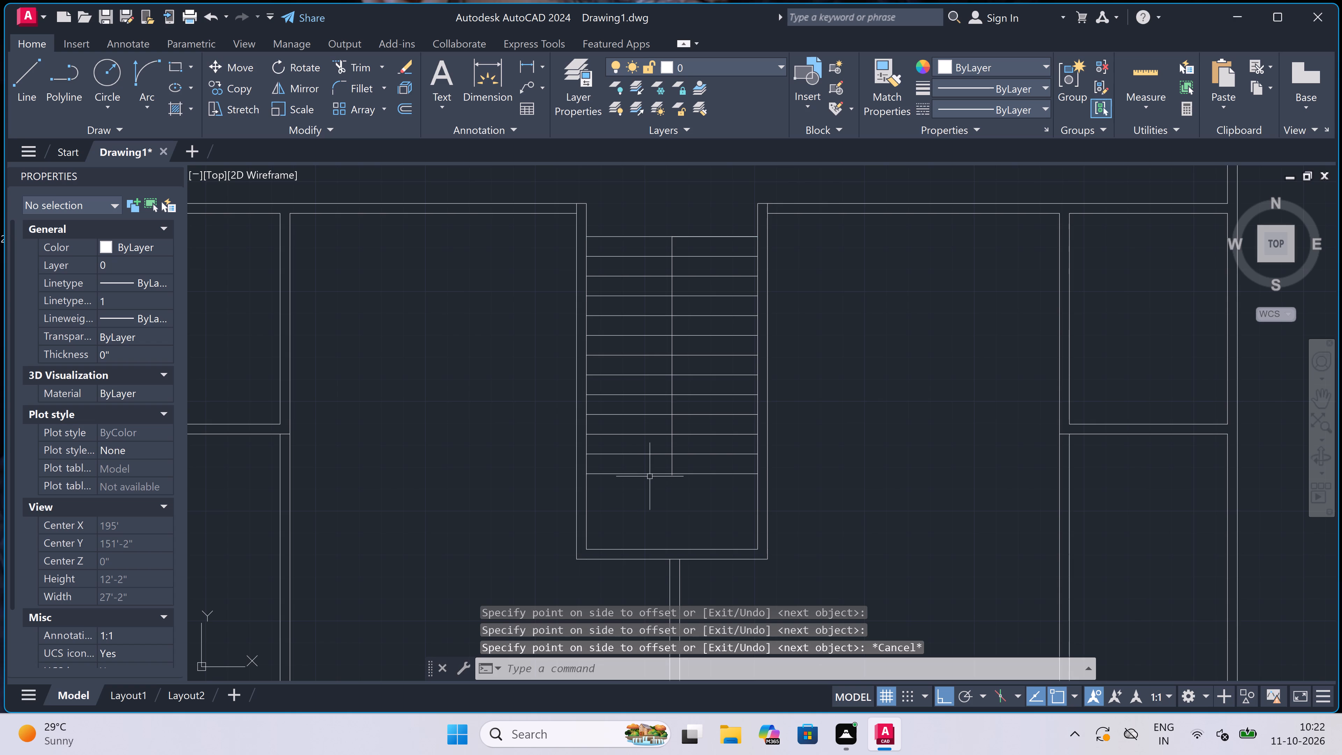
Trim the end of the stair's centre line that overhangs below the lowest tread line.
type("tr")
key("space")
scroll(670, 475, "up", 6)
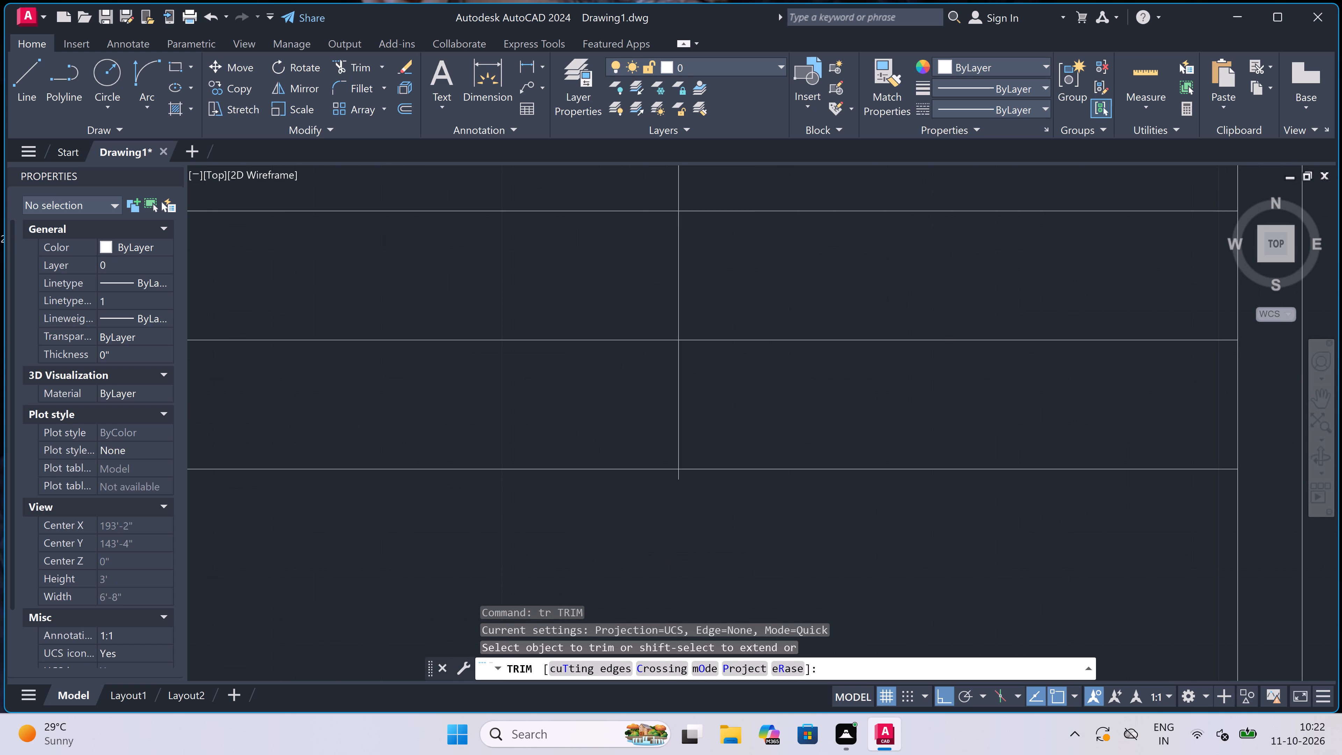
scroll(672, 472, "up", 1)
left_click(662, 487)
left_click(762, 480)
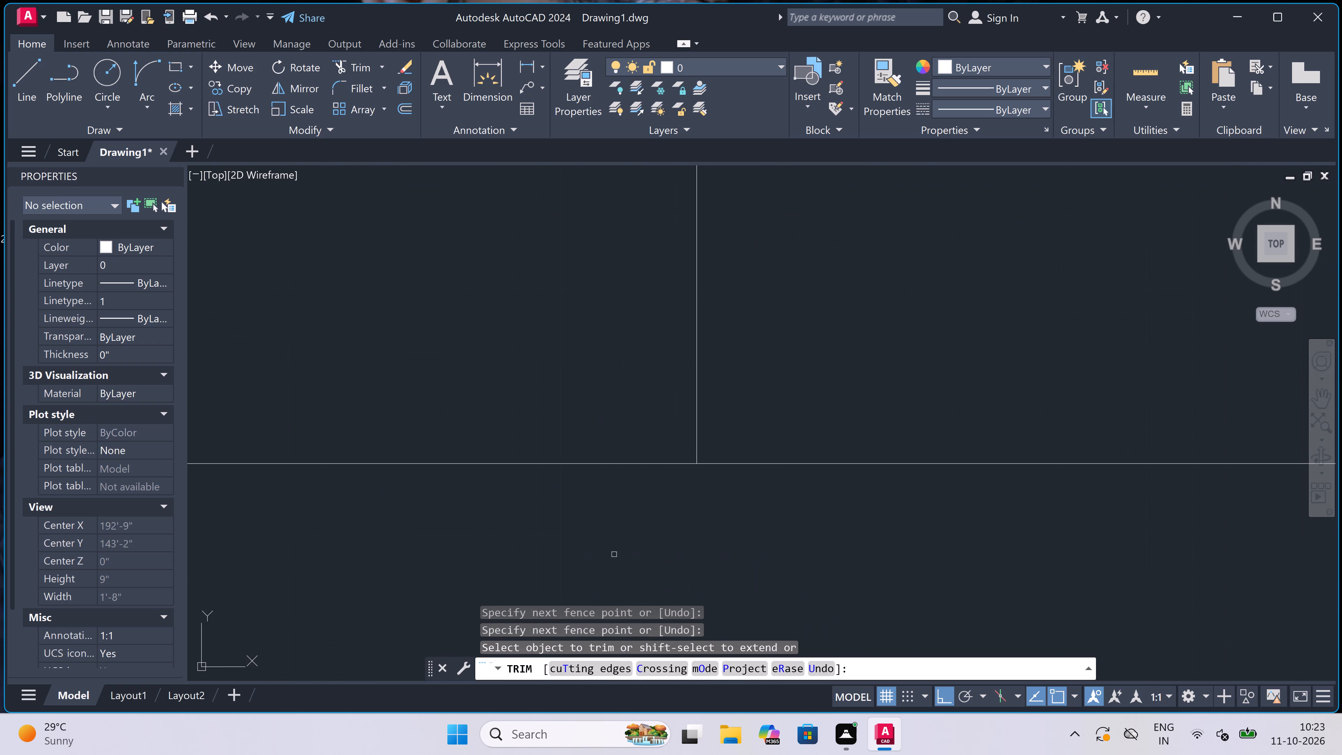
key("Escape")
scroll(614, 554, "down", 10)
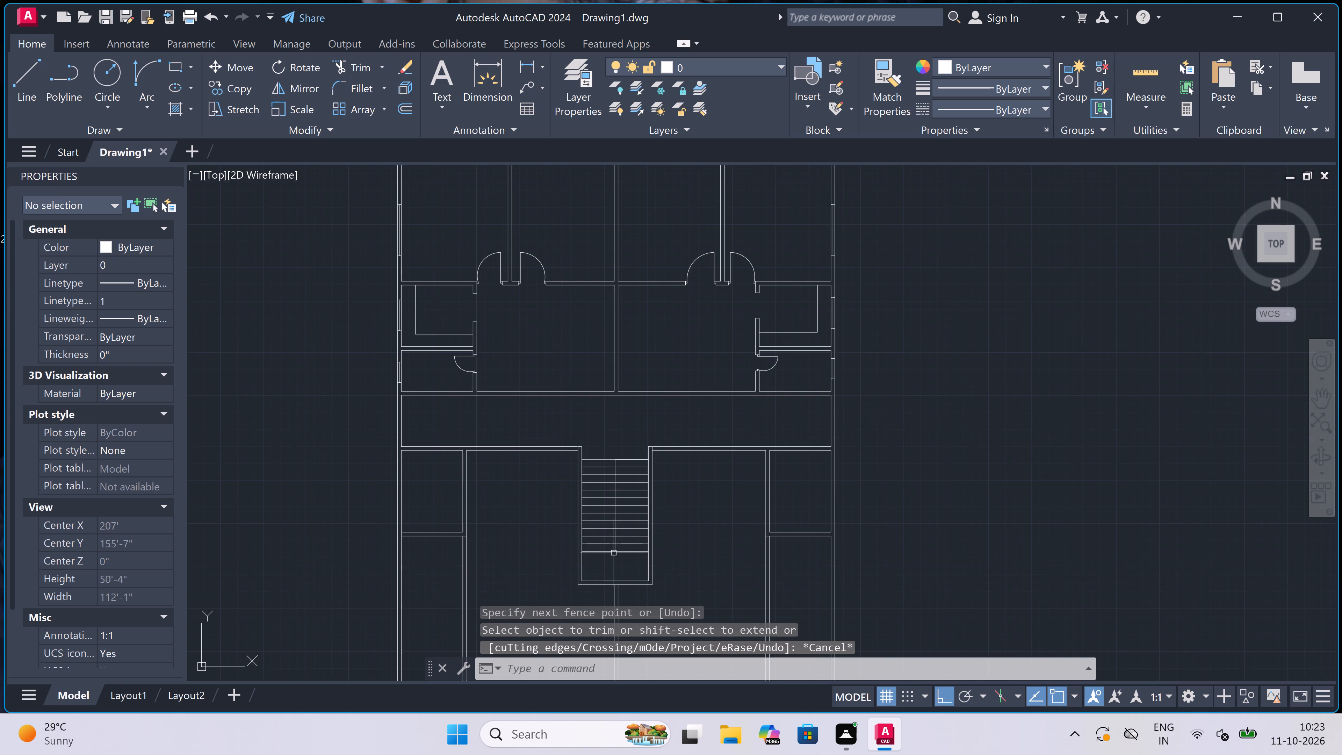
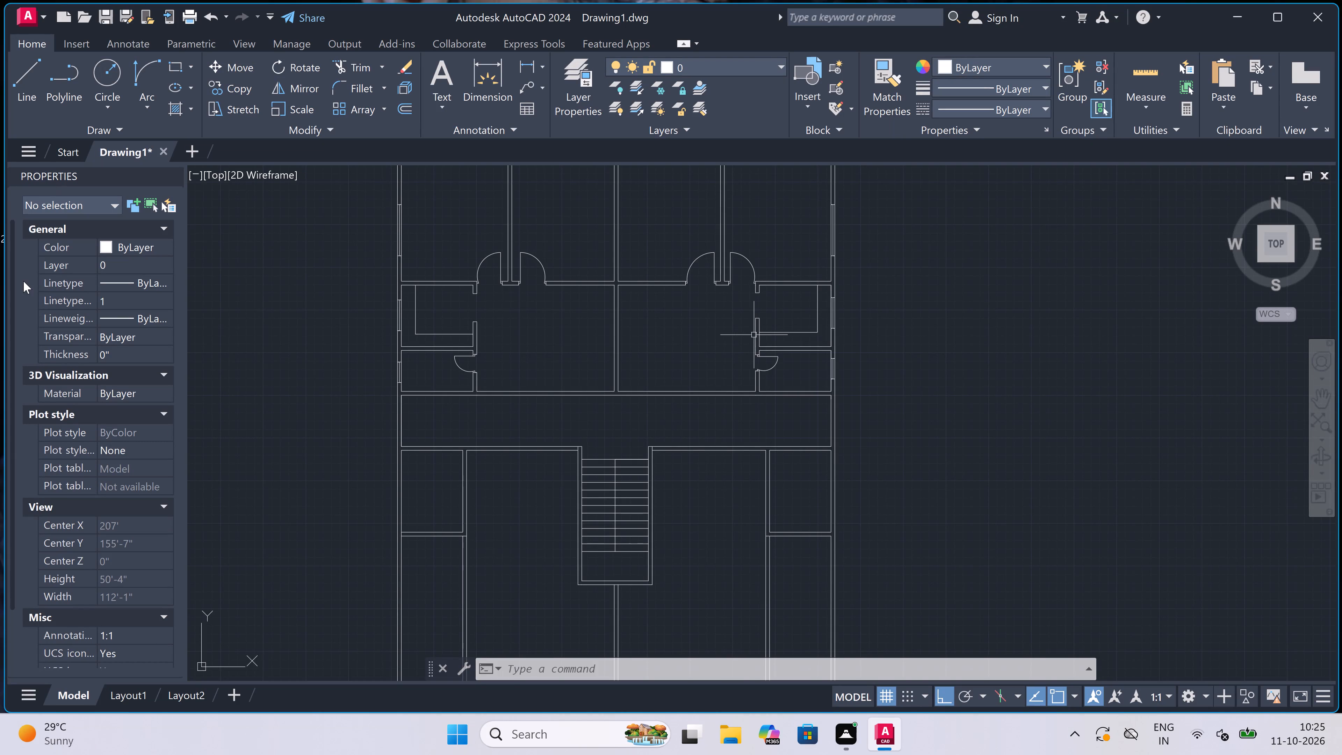
Draw a 3' window in the west exterior wall of the small room west of the staircase, with a centre line and two end lines.
scroll(842, 540, "down", 3)
scroll(737, 518, "up", 4)
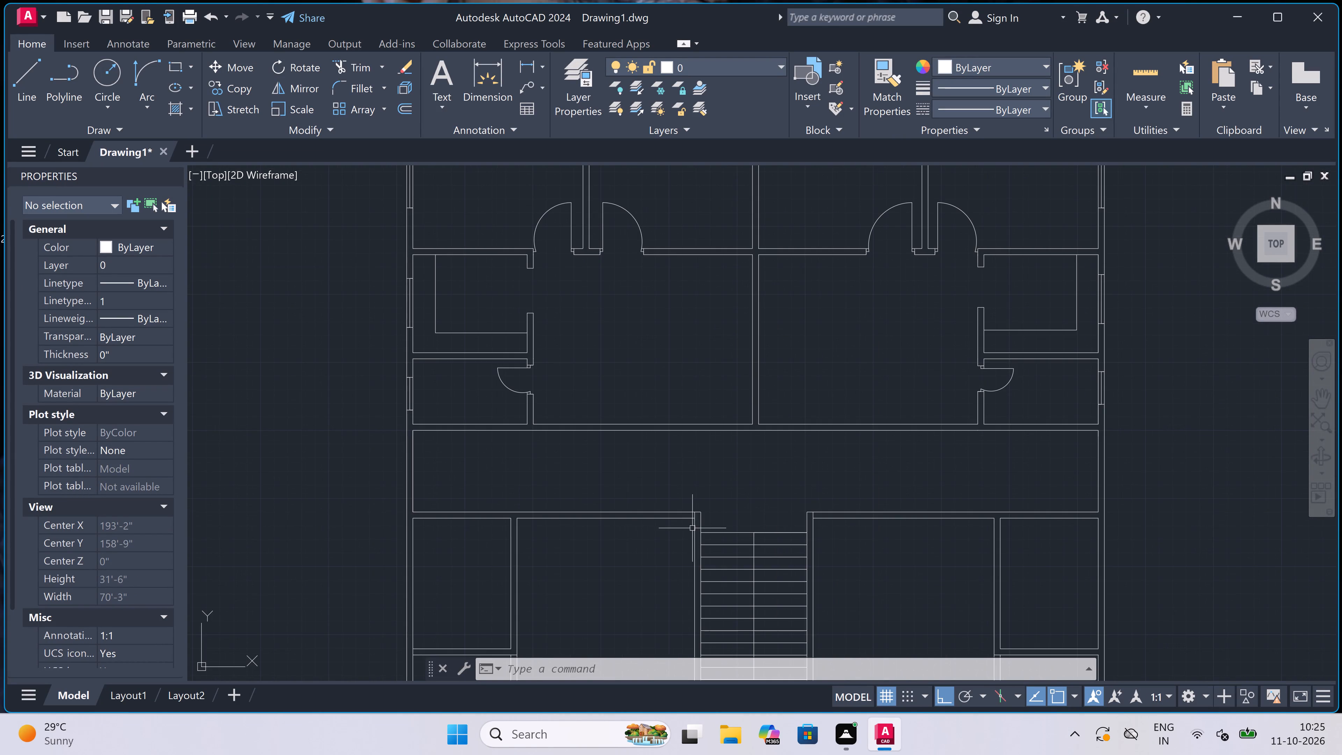
scroll(630, 526, "down", 2)
scroll(572, 538, "up", 2)
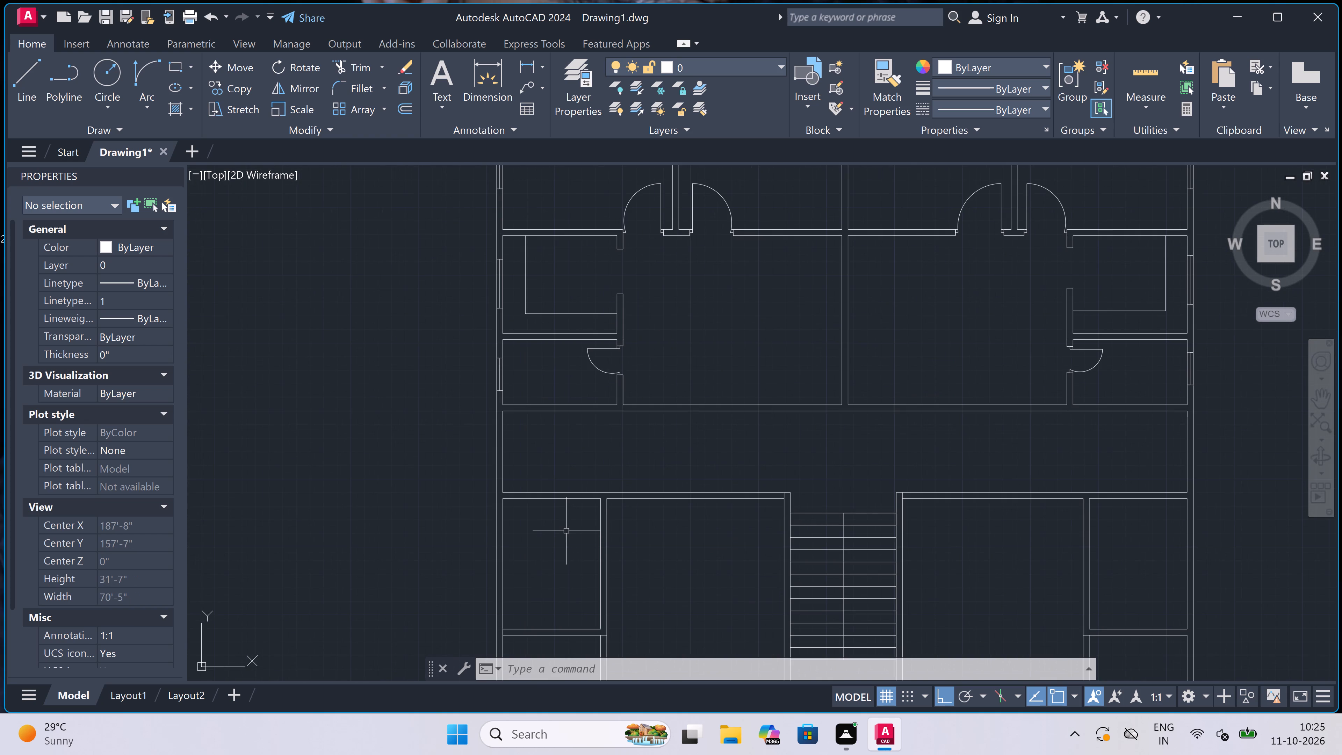
key("l")
key("space")
scroll(493, 545, "up", 1)
scroll(493, 540, "down", 4)
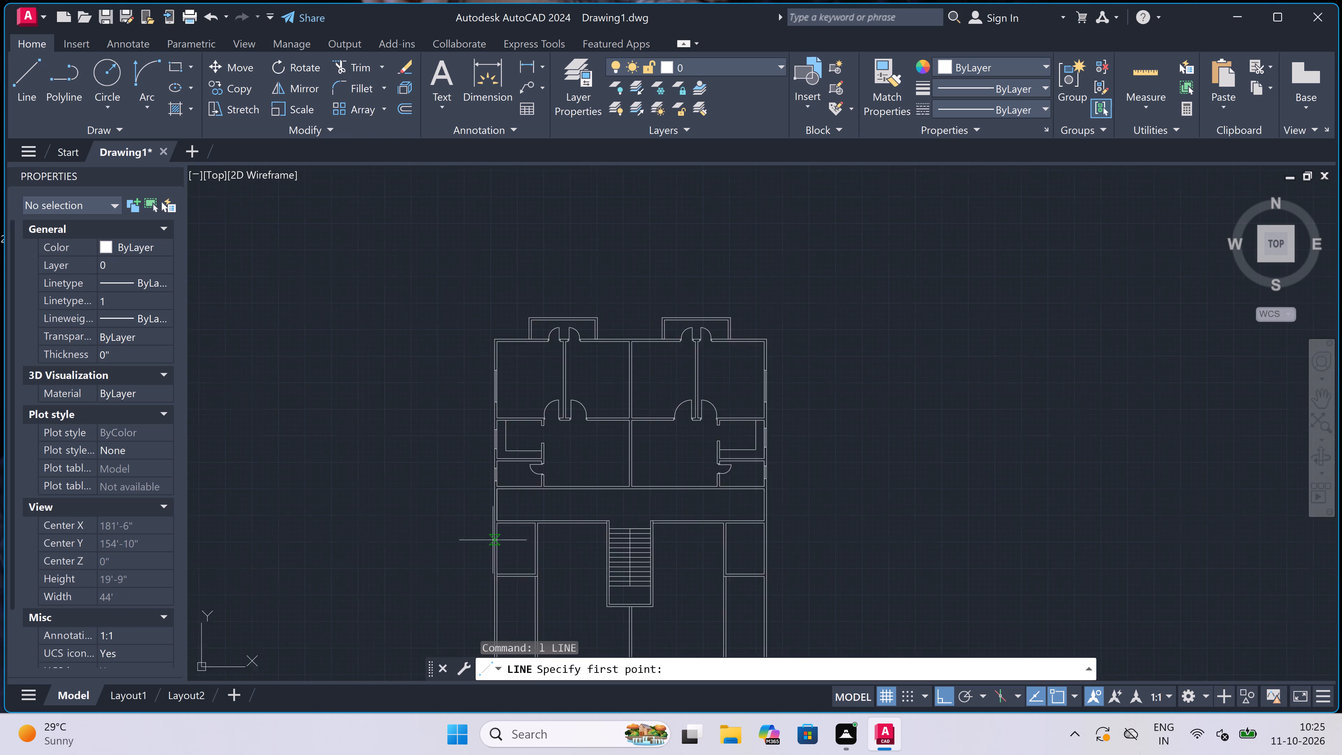
scroll(489, 573, "up", 3)
scroll(482, 469, "up", 1)
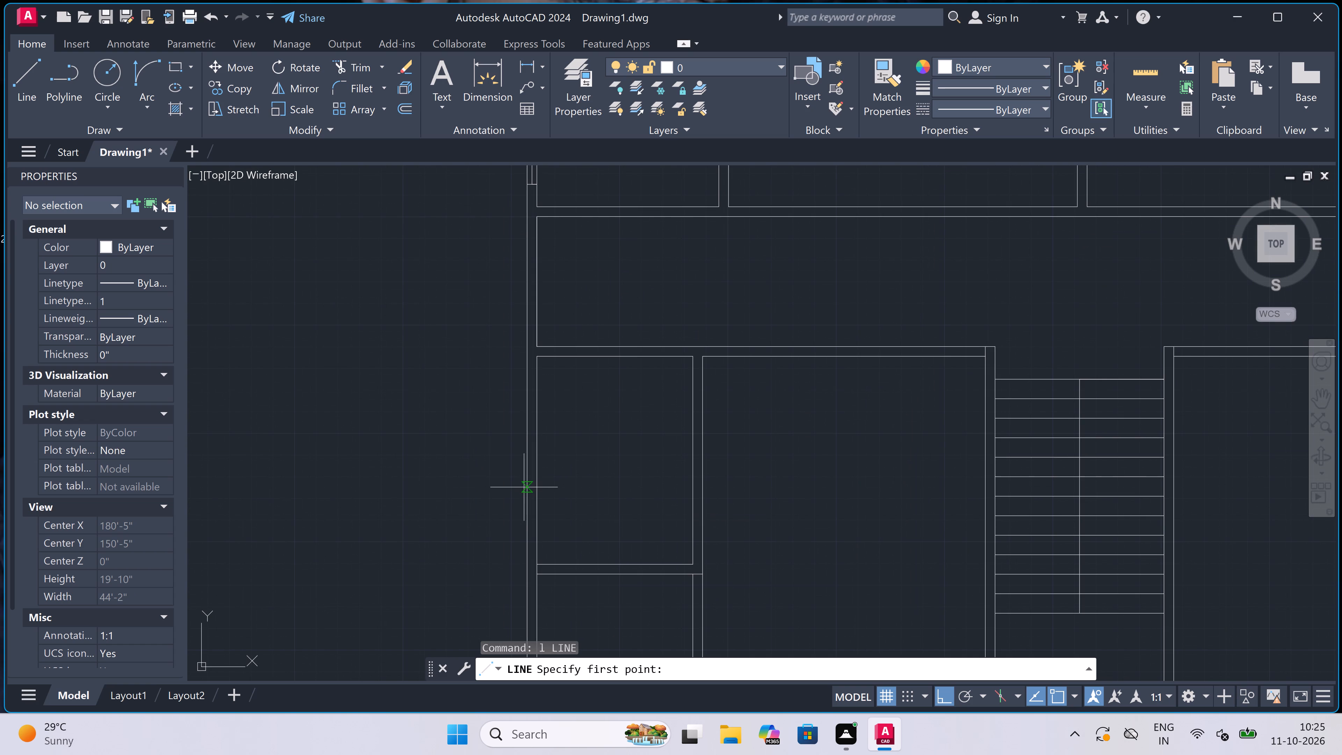
left_click(524, 489)
scroll(532, 490, "up", 2)
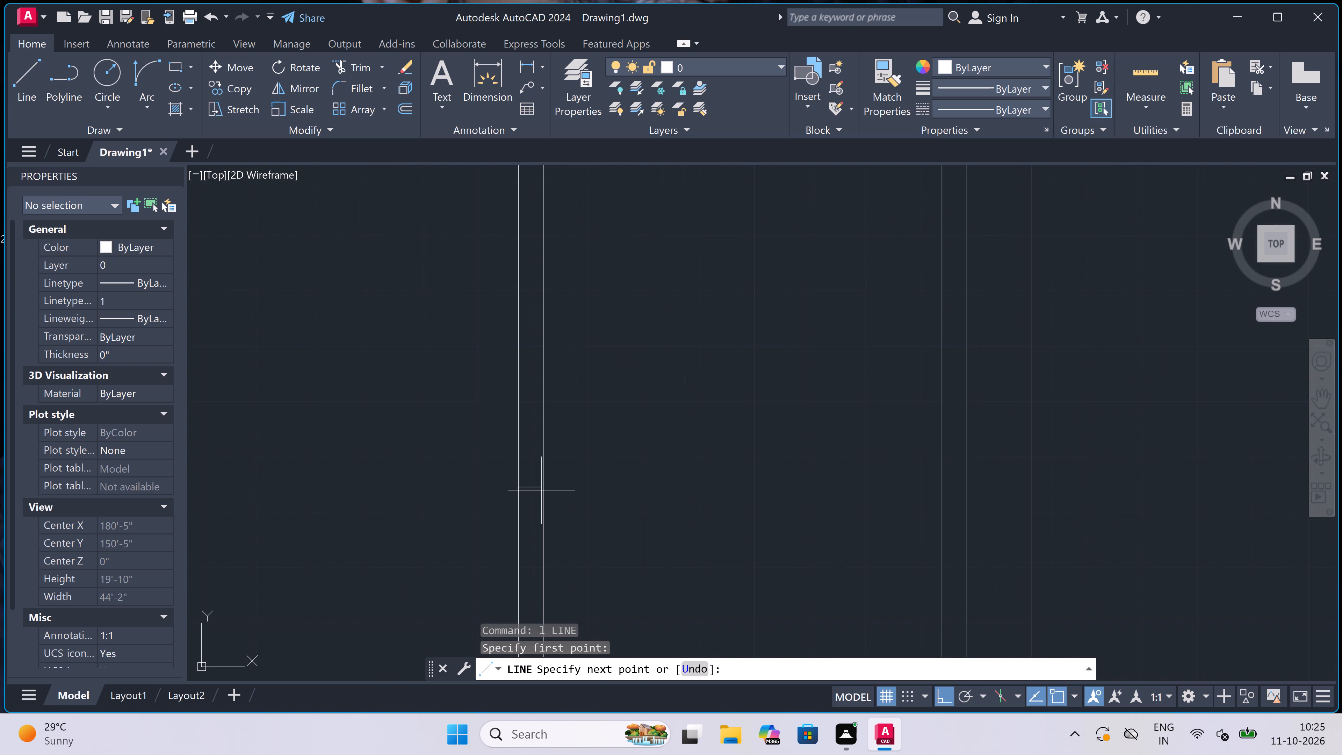
left_click(543, 491)
double_click(534, 489)
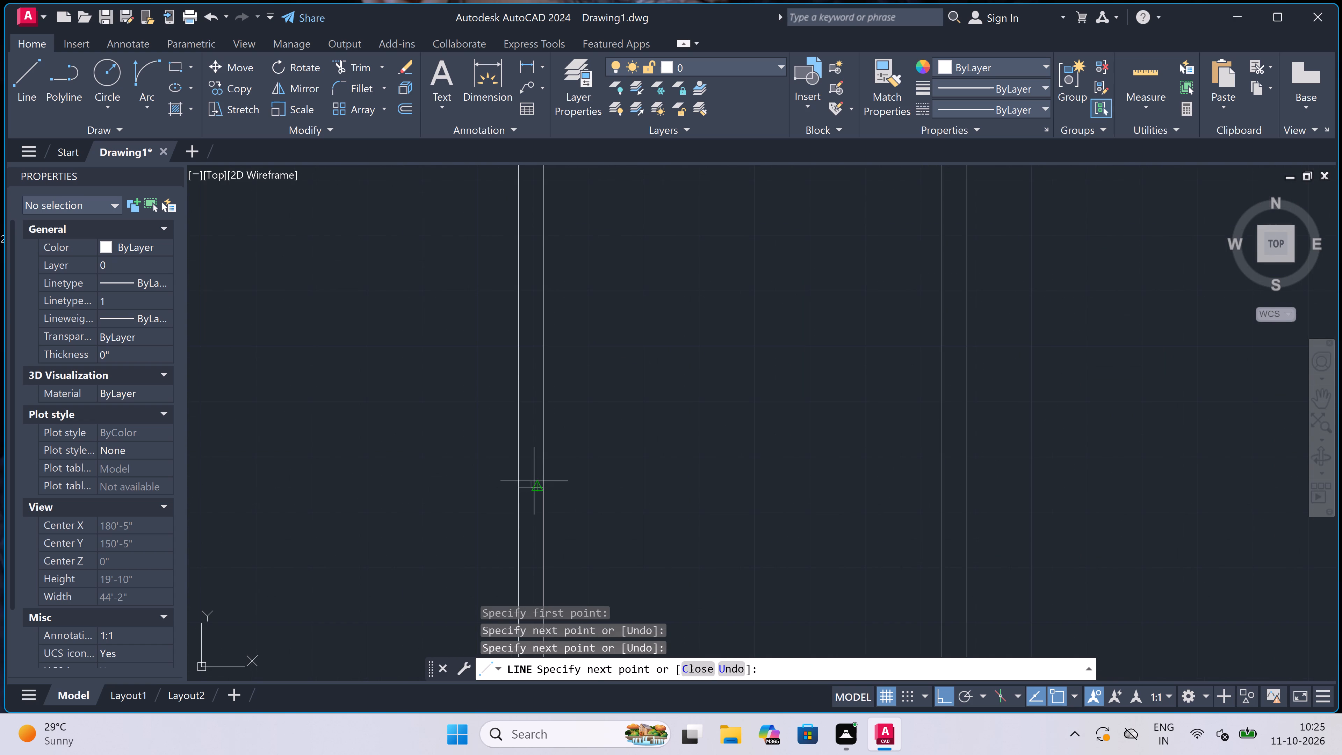
type("3'")
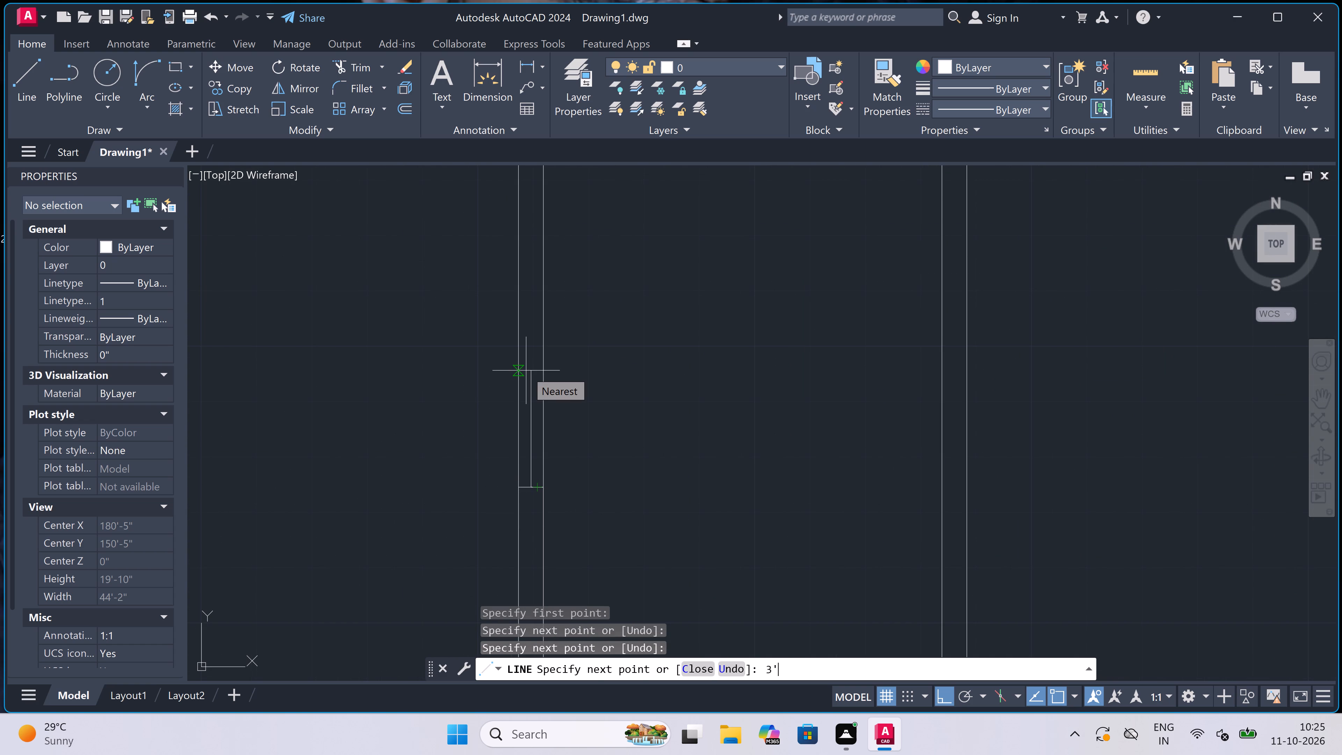
key("space")
scroll(512, 347, "down", 3)
scroll(498, 302, "up", 3)
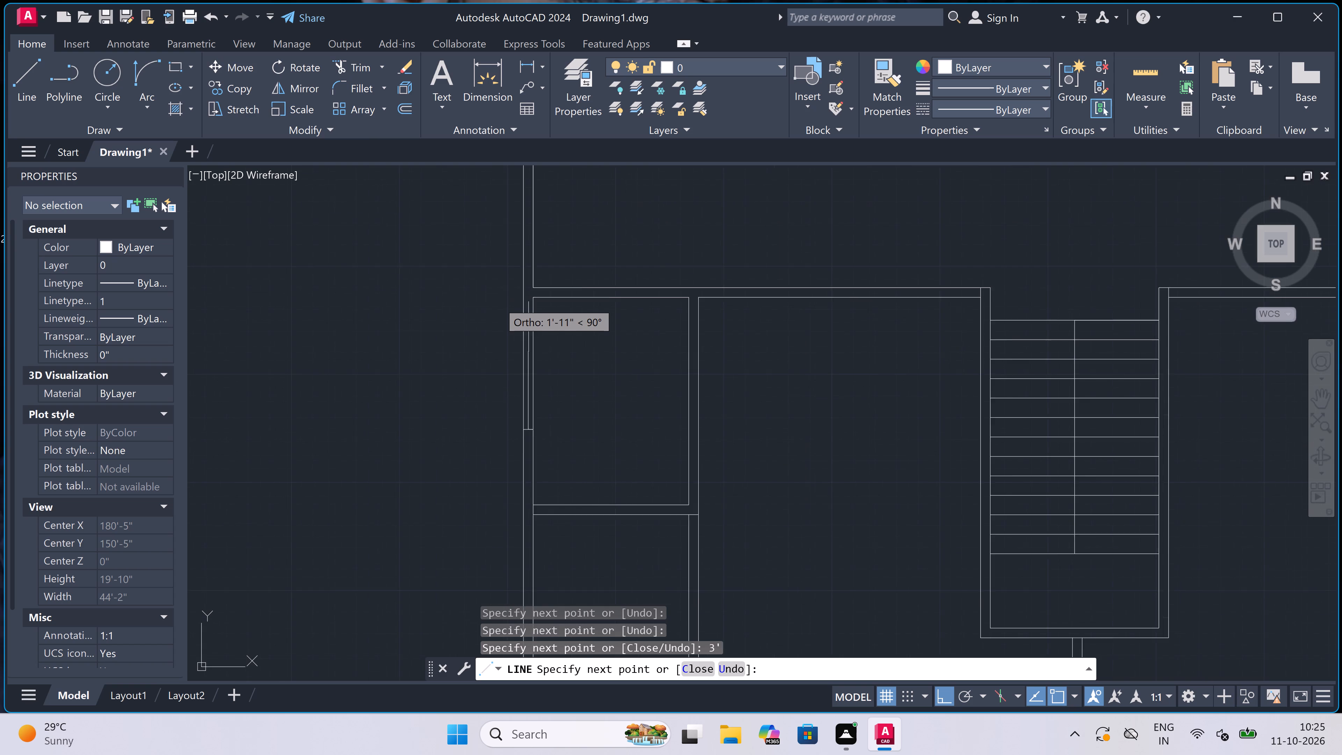
scroll(551, 426, "up", 1)
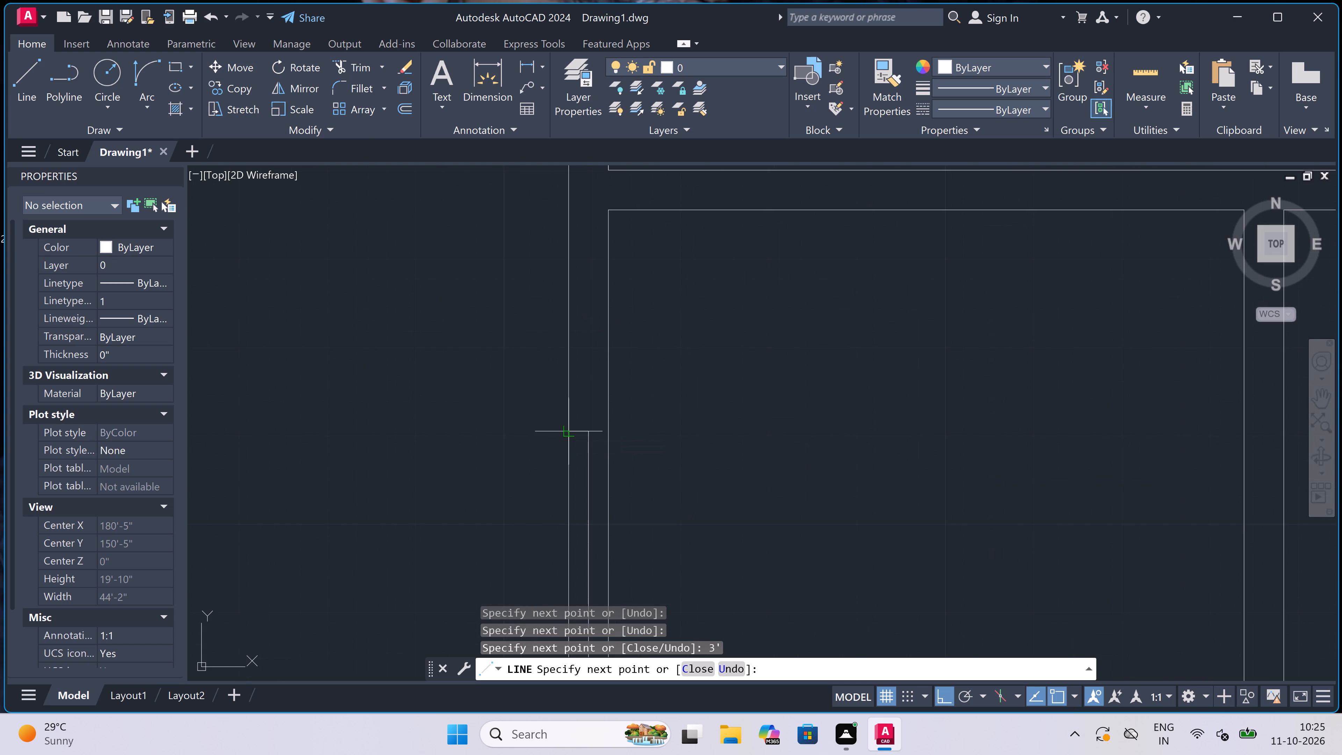
left_click(567, 429)
double_click(607, 434)
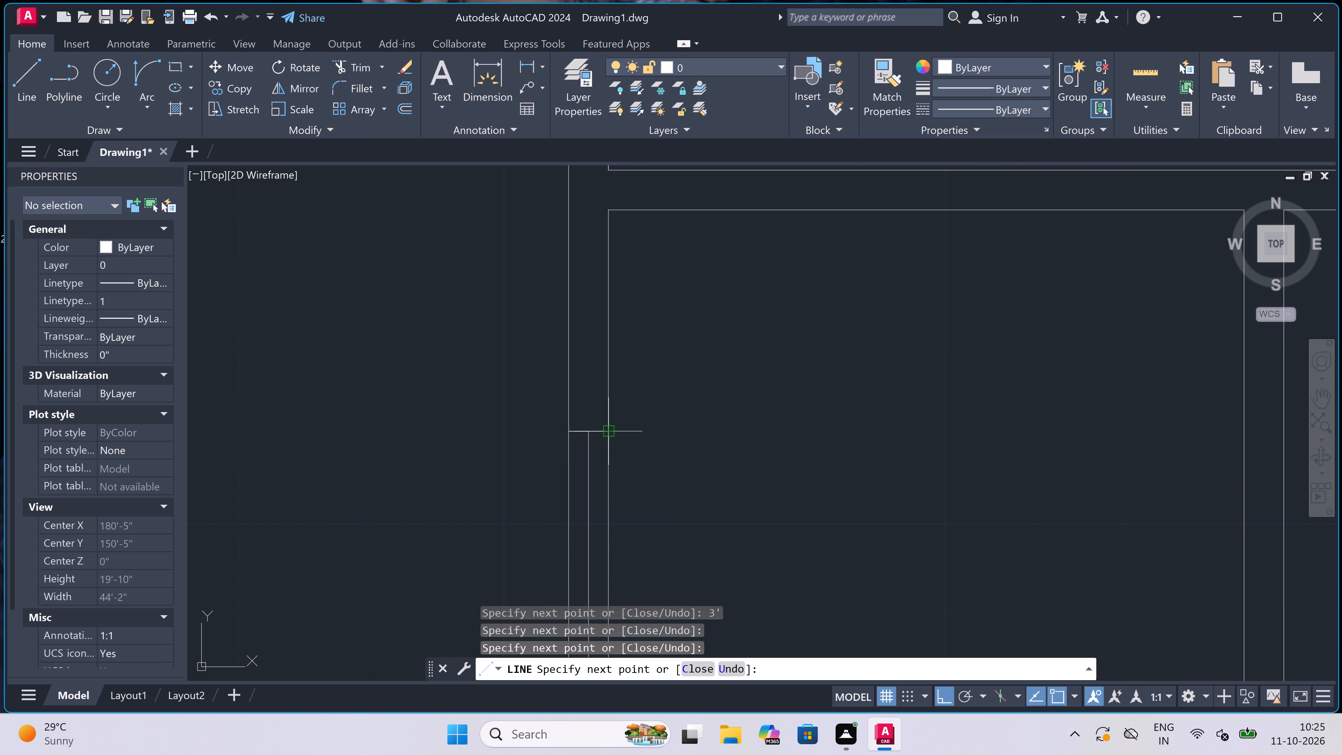
key("Escape")
Draw a matching 3' window in the east exterior wall of the small room east of the staircase, with centre and end lines.
scroll(560, 409, "down", 7)
key("space")
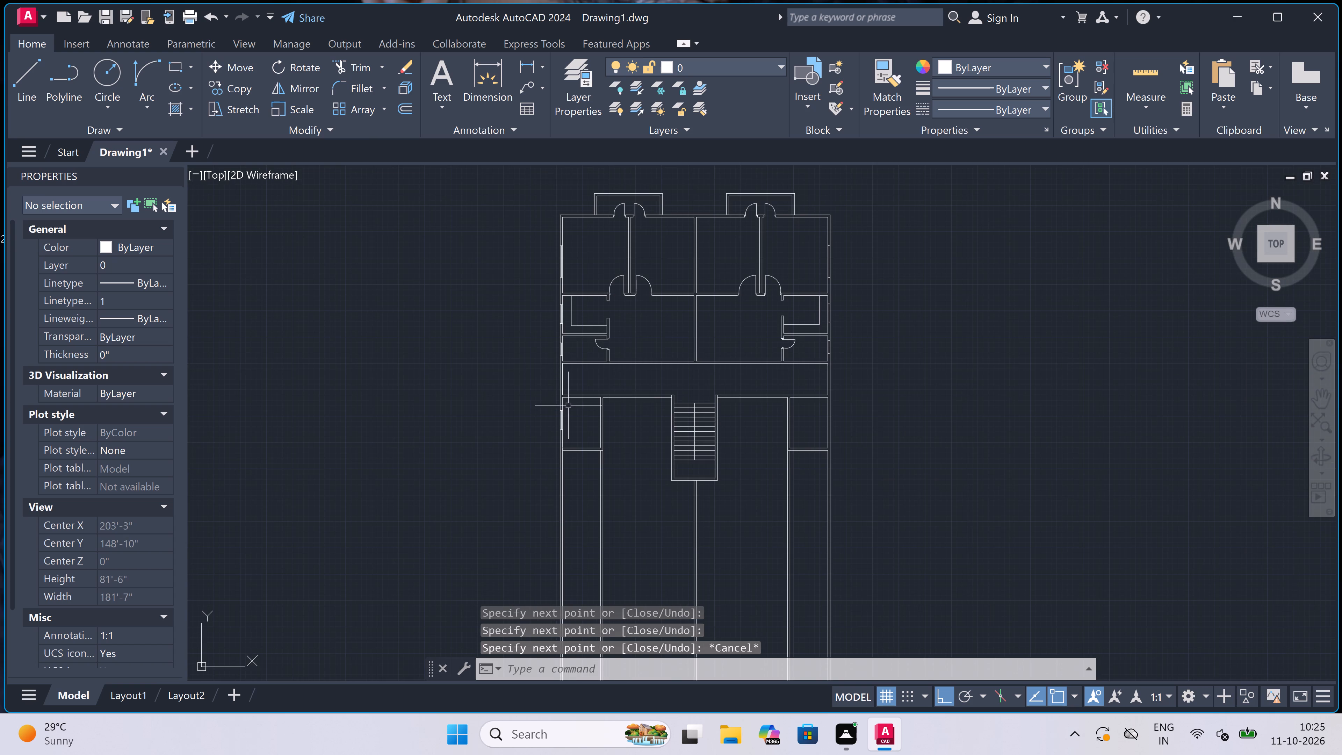
scroll(838, 405, "up", 2)
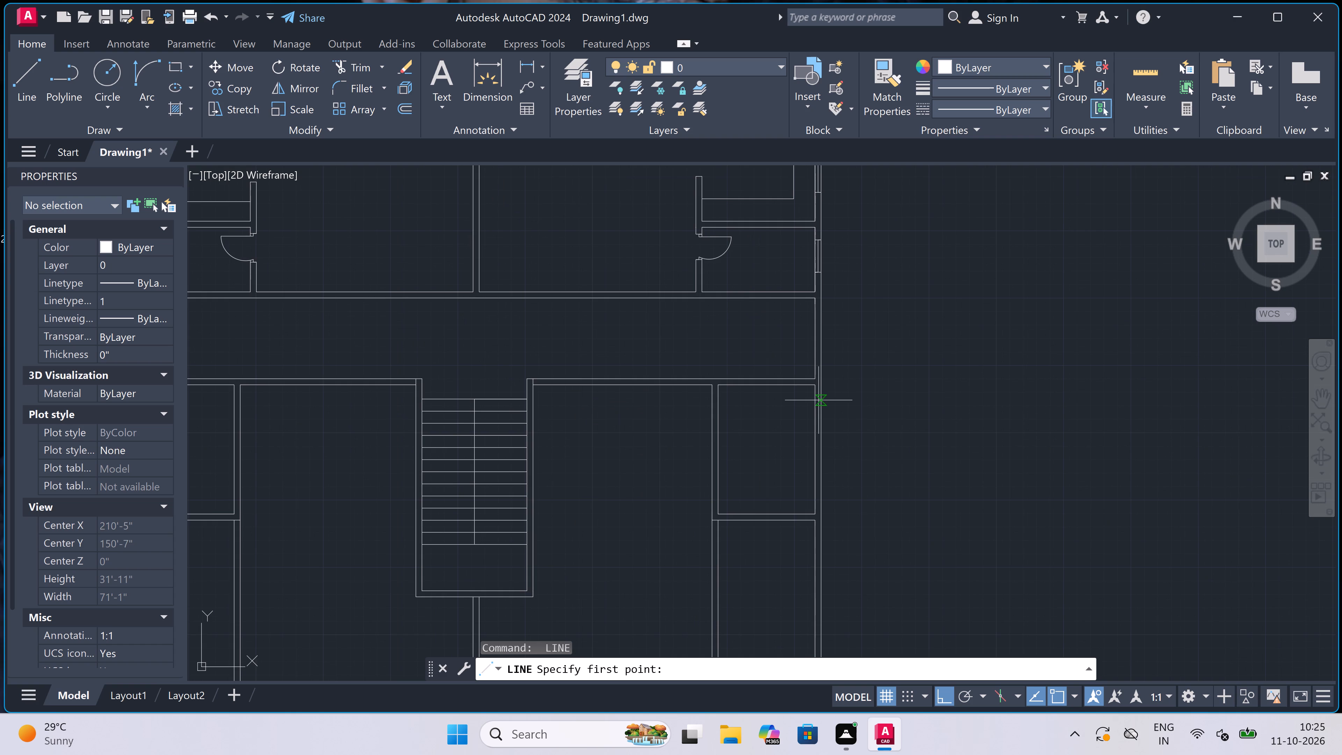
scroll(818, 400, "down", 1)
scroll(818, 400, "up", 3)
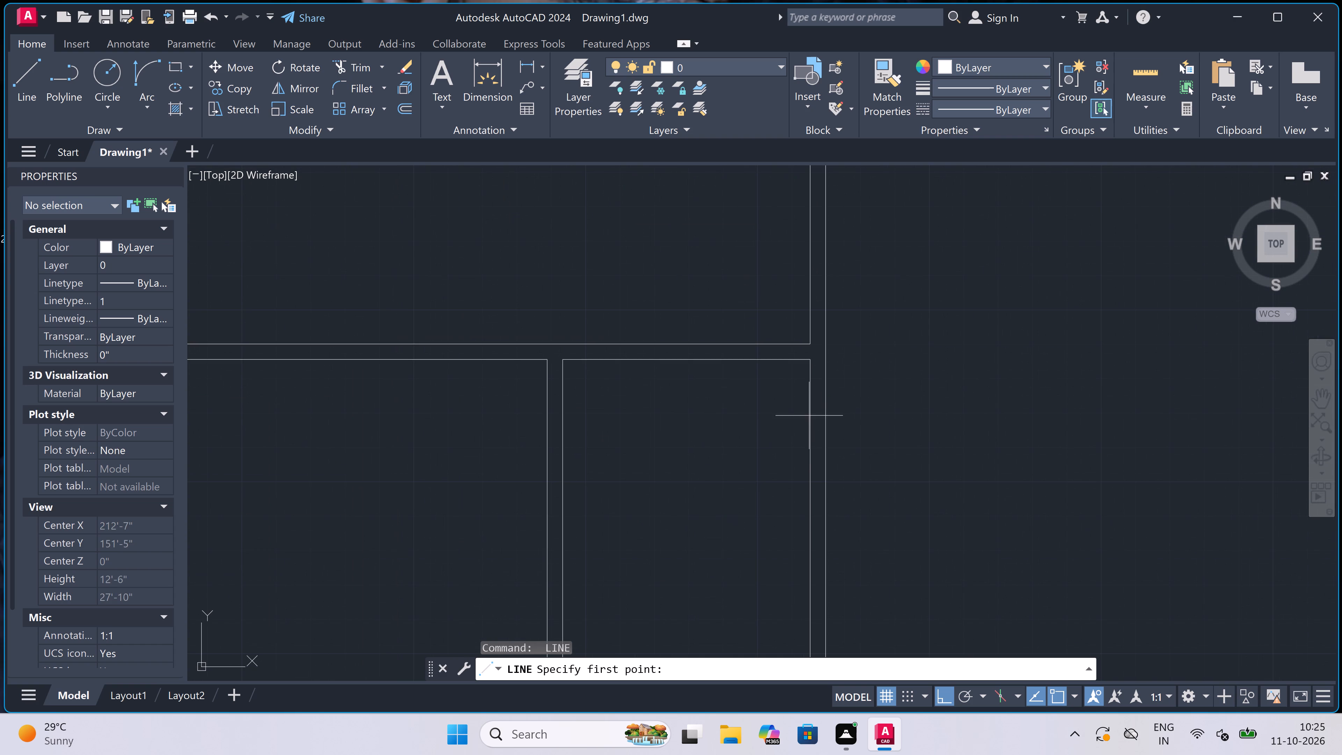
left_click(811, 449)
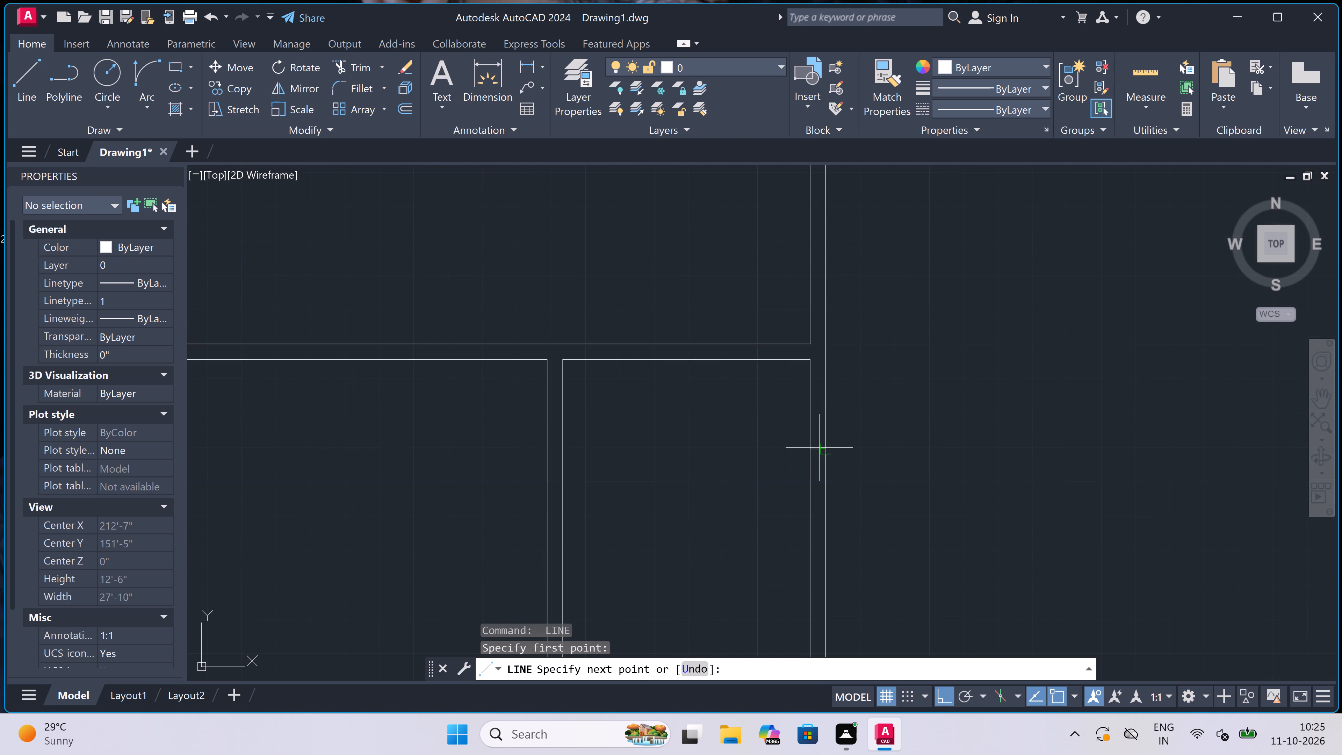
left_click(819, 448)
left_click(818, 448)
scroll(818, 449, "down", 2)
scroll(810, 469, "up", 4)
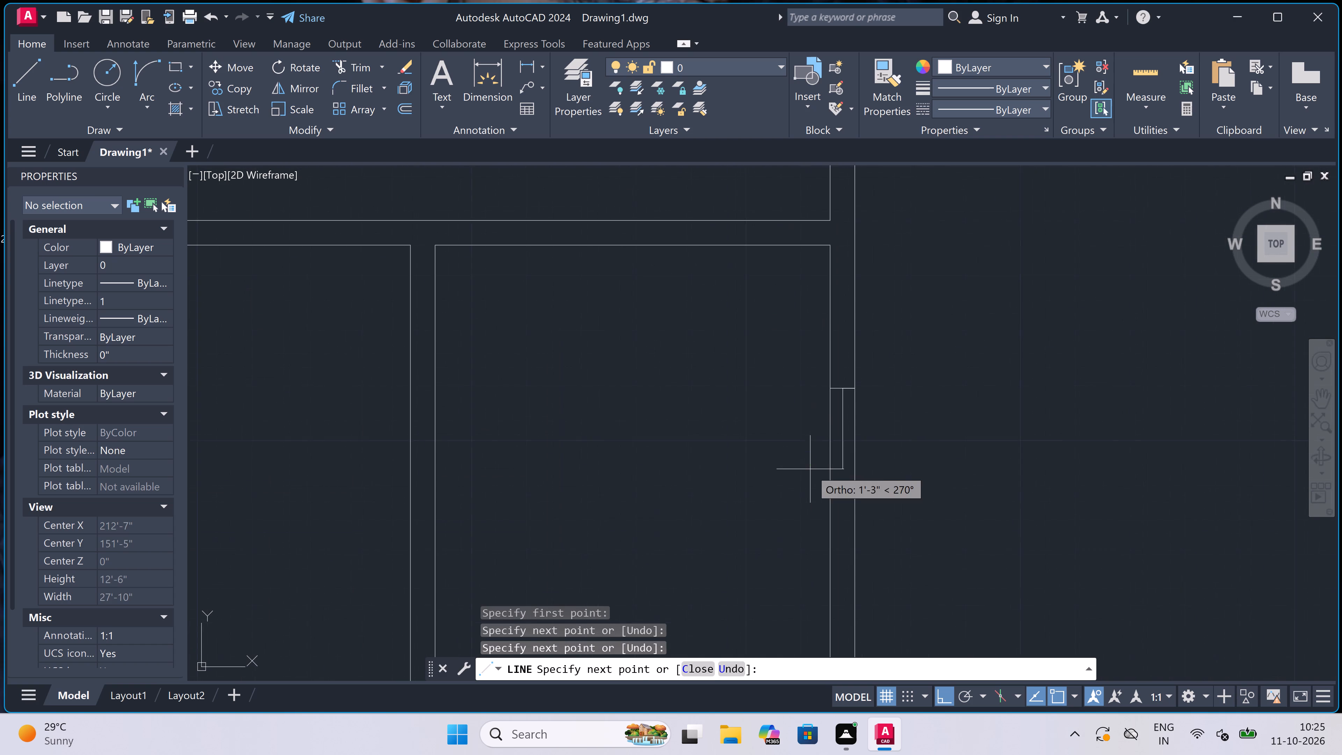
type("3'")
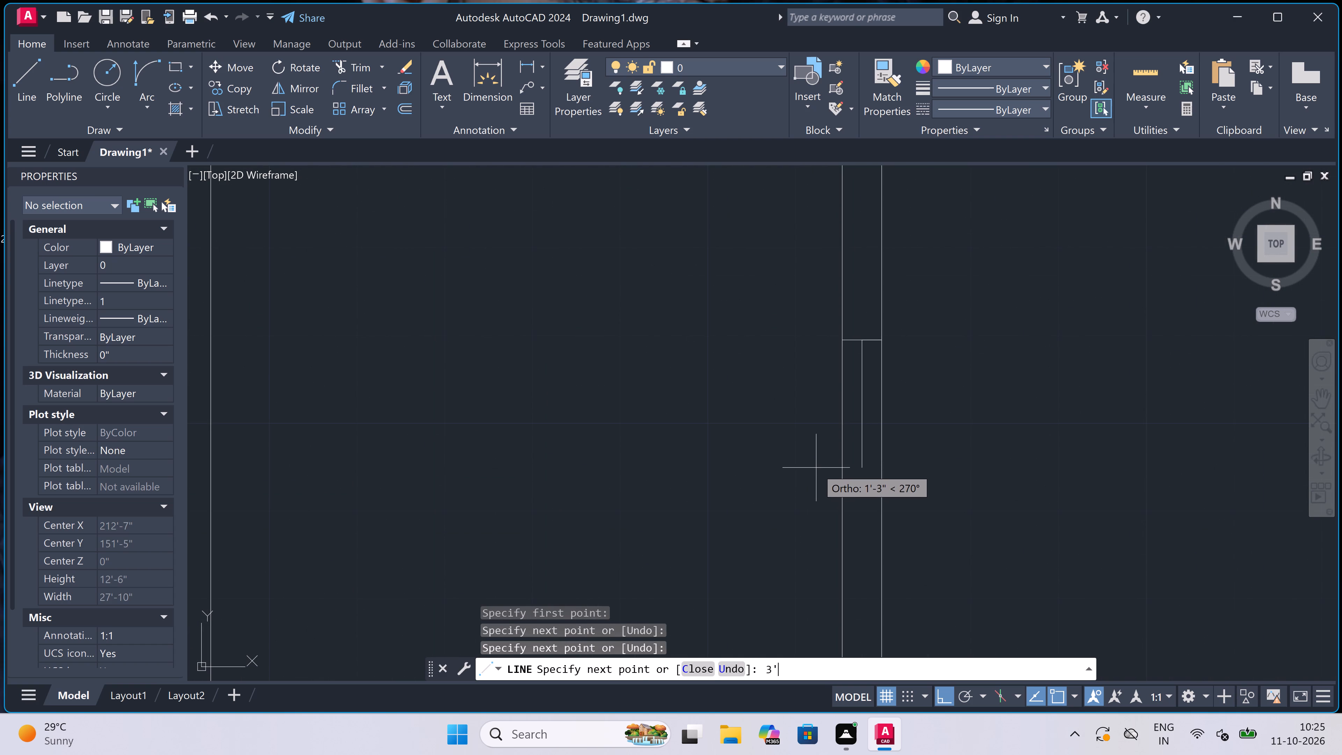
key("space")
scroll(822, 459, "down", 5)
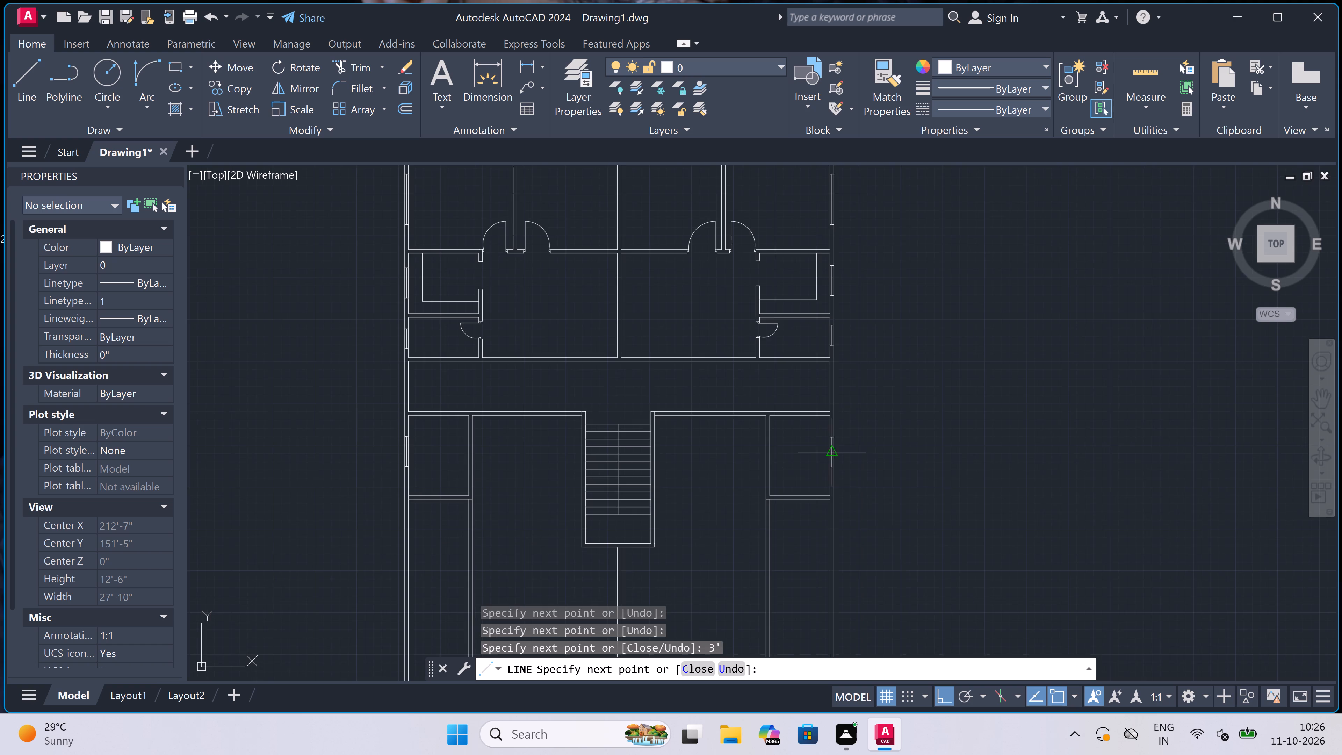
scroll(821, 491, "up", 4)
scroll(892, 332, "up", 3)
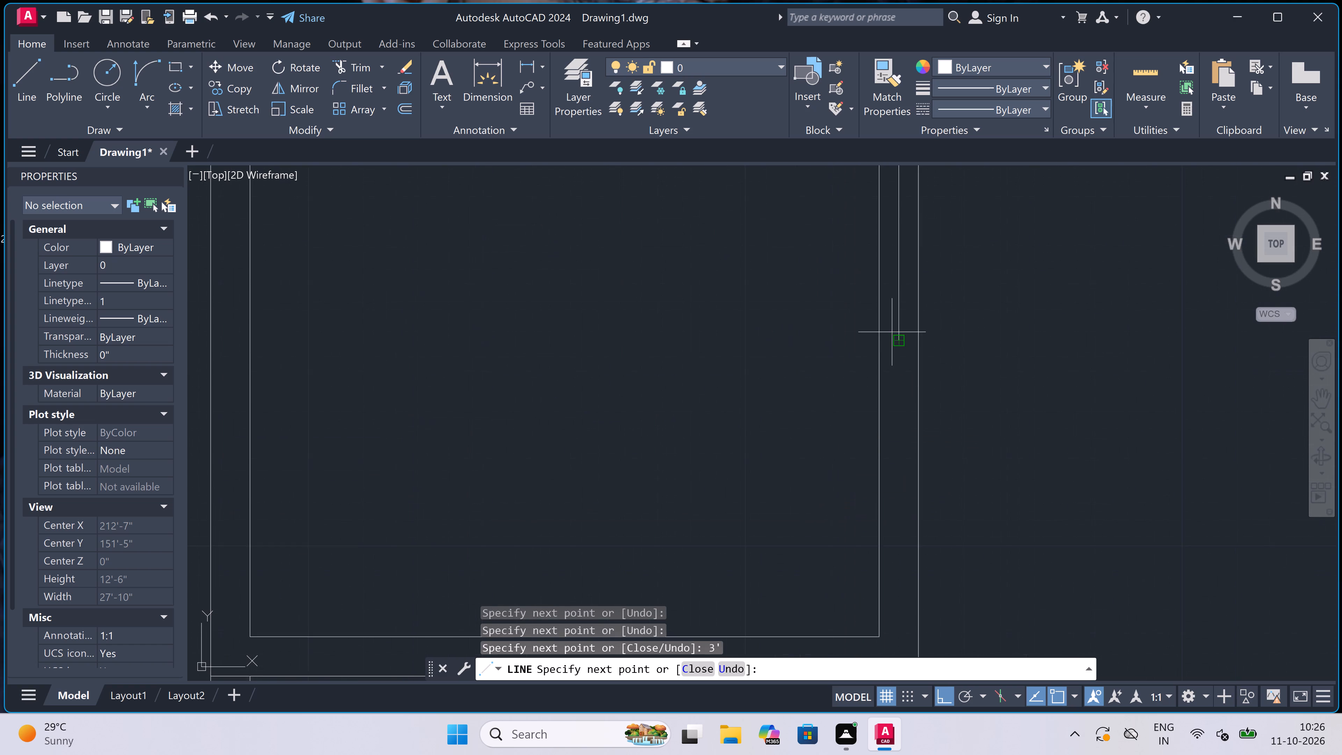
left_click(856, 350)
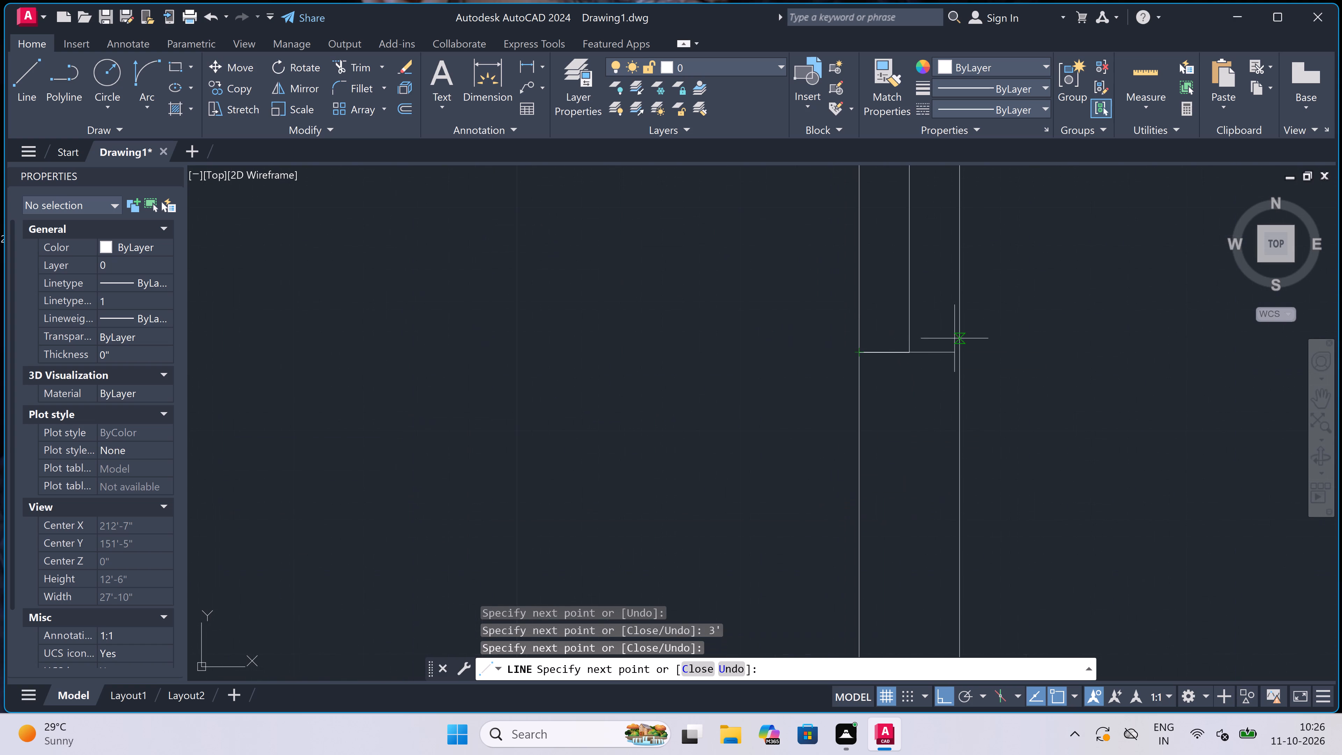
left_click(961, 348)
key("Escape")
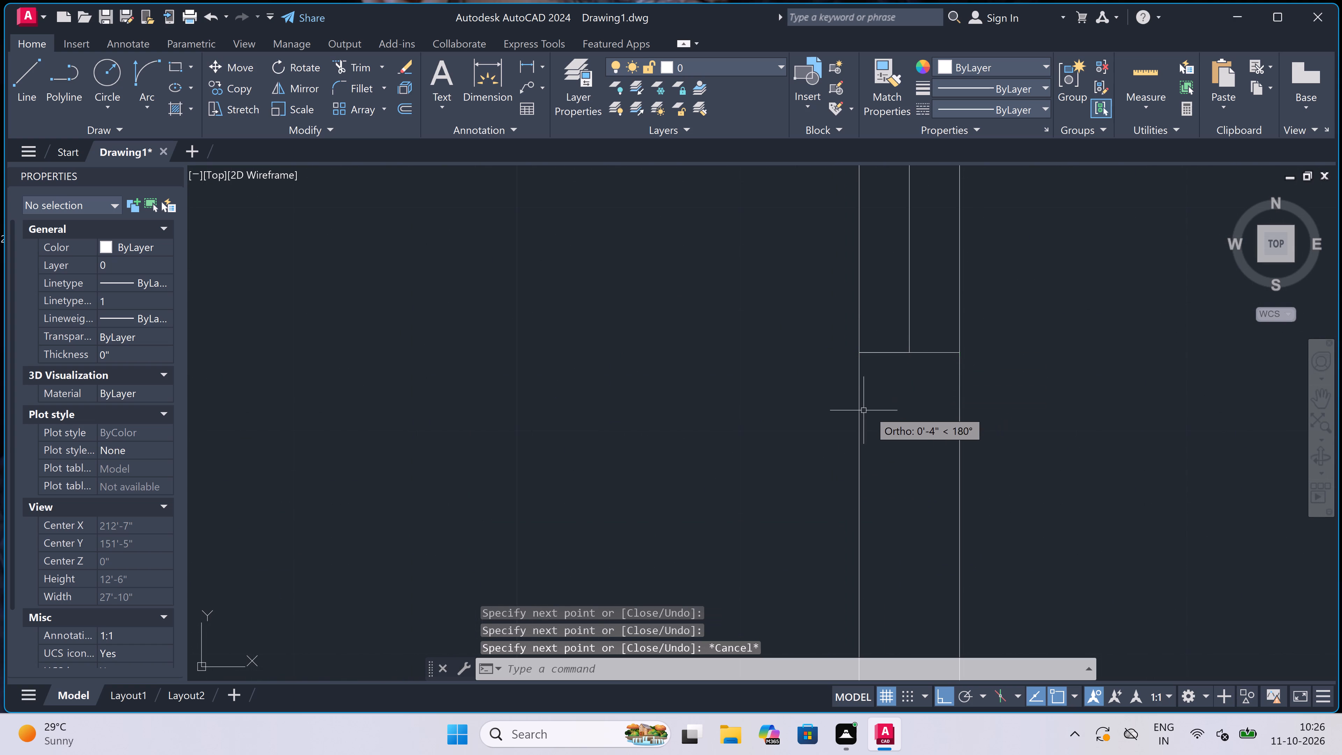
Draw two short lines across the east small room's inner partition wall, marking both ends of a door opening.
scroll(726, 427, "down", 4)
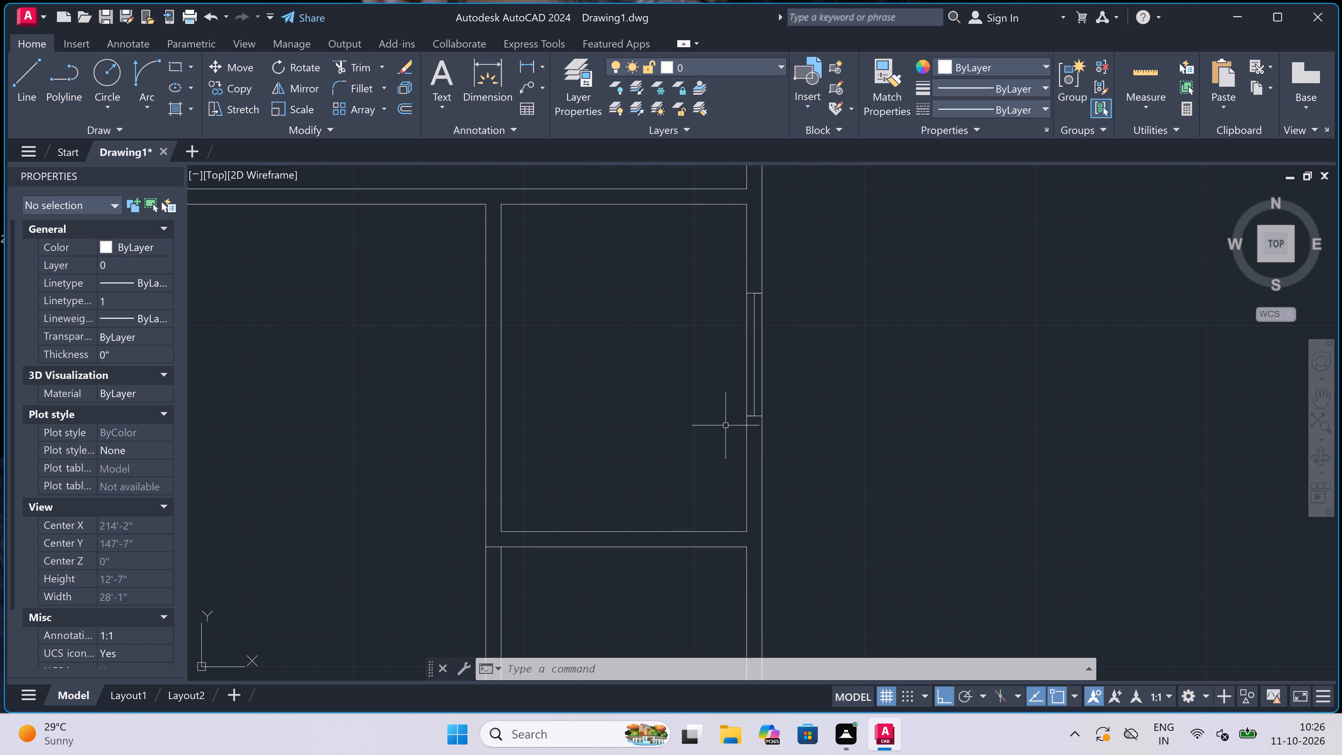
scroll(726, 425, "down", 2)
scroll(627, 391, "up", 2)
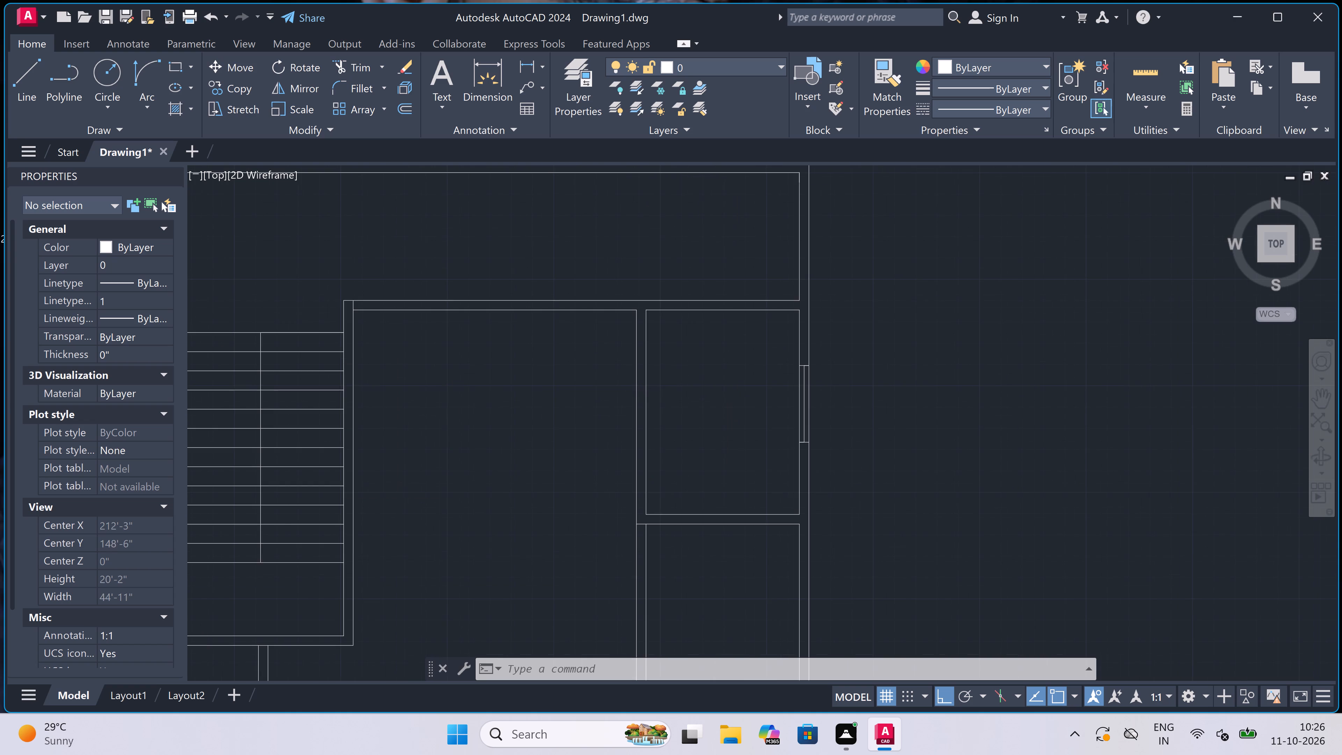
type("l")
key("space")
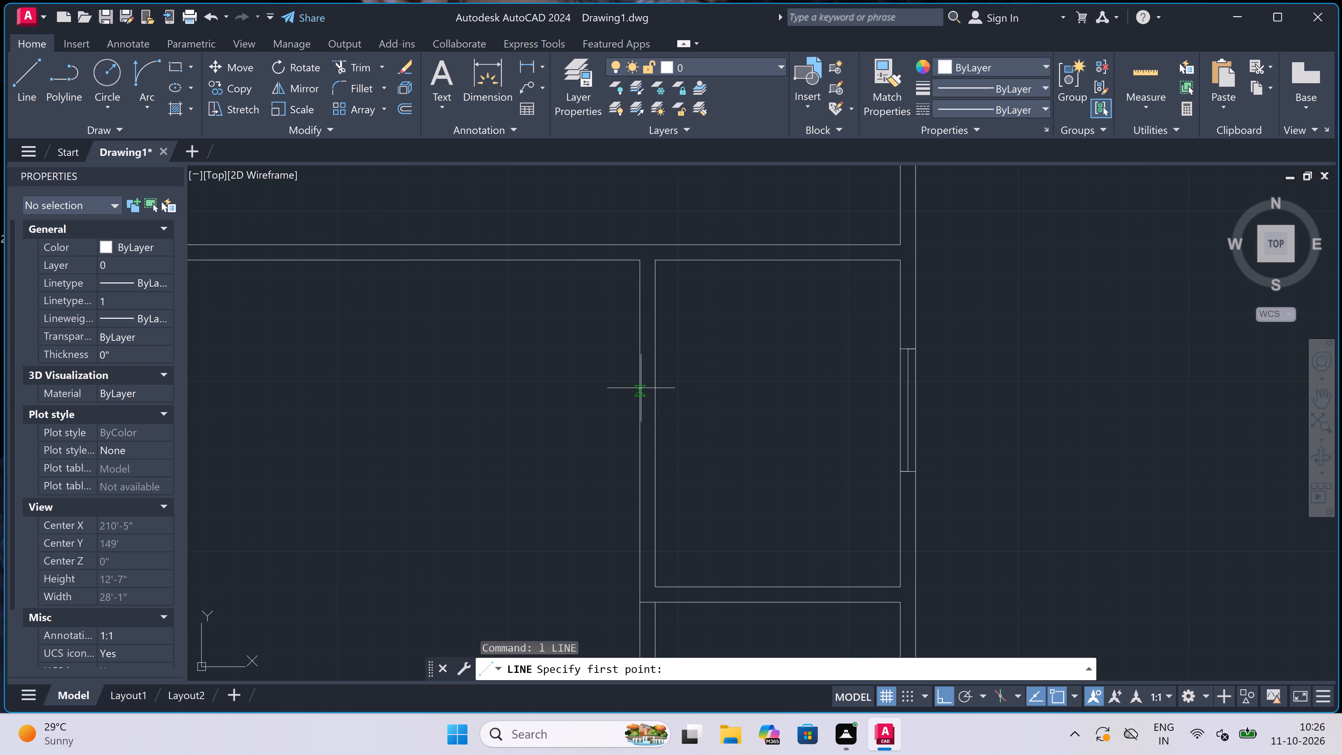
left_click(641, 387)
left_click(653, 383)
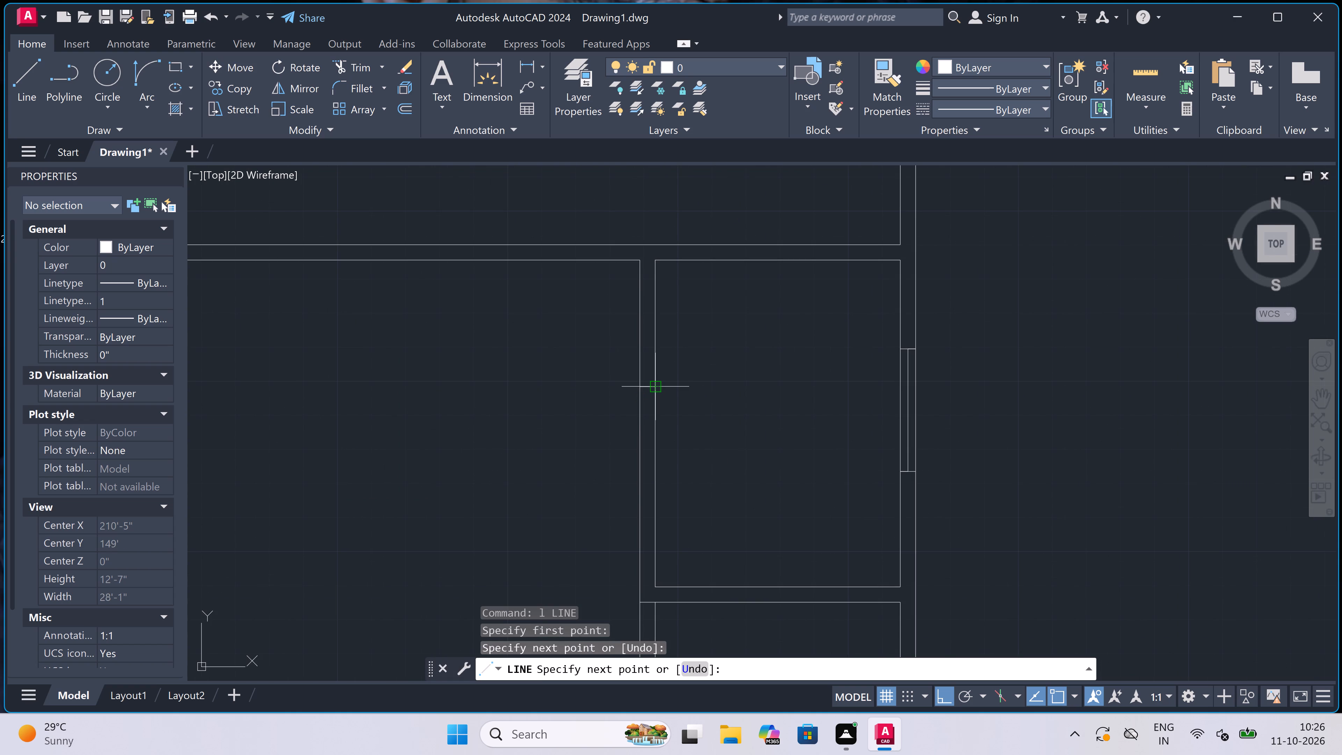
key("Escape")
key("Escape")
key("space")
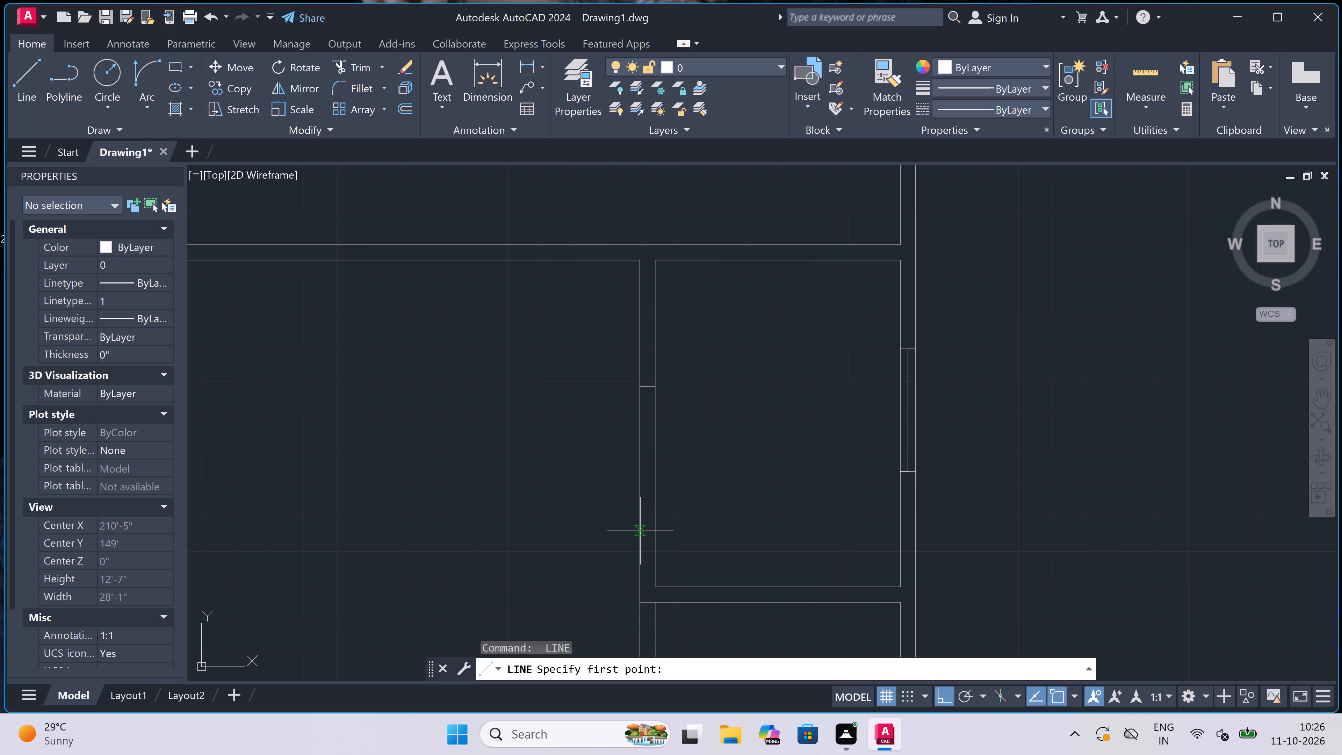
left_click(640, 538)
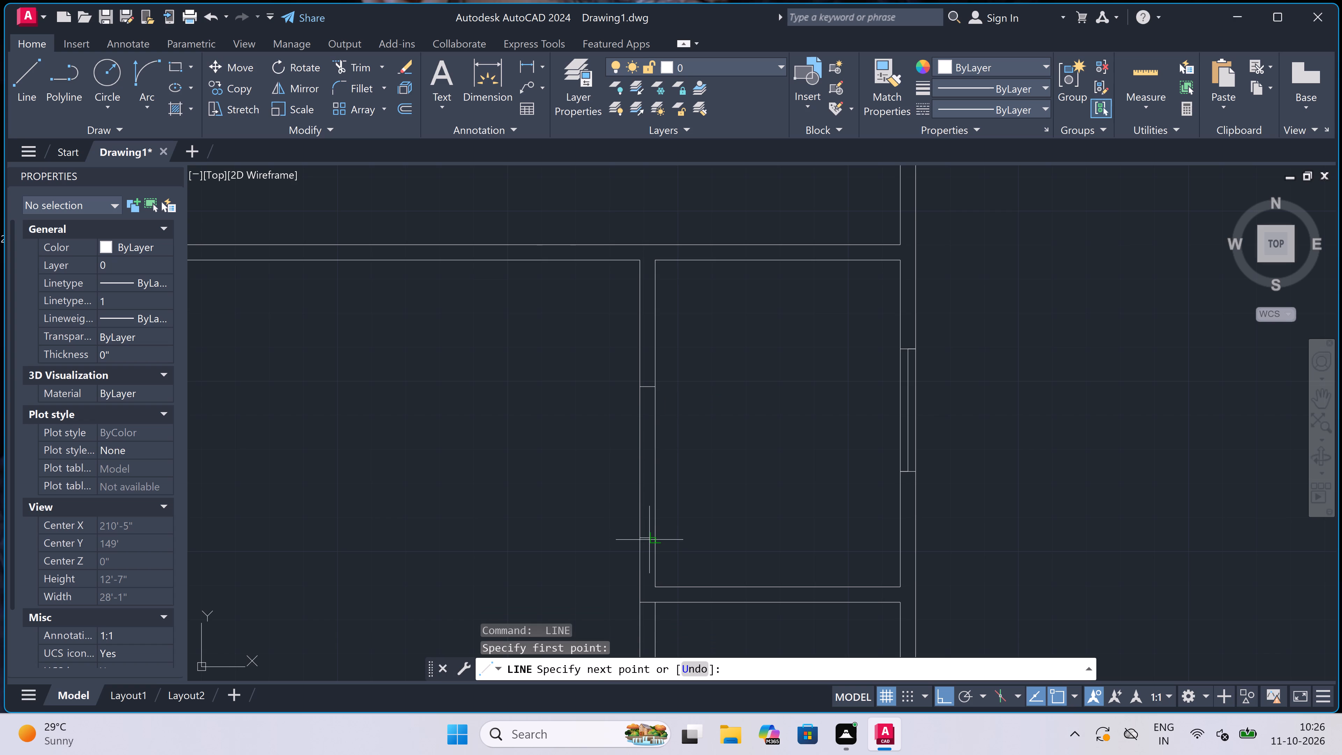
left_click(649, 539)
key("Escape")
Trim both wall lines between the two marks to open the doorway in the east small room's inner partition.
key("t")
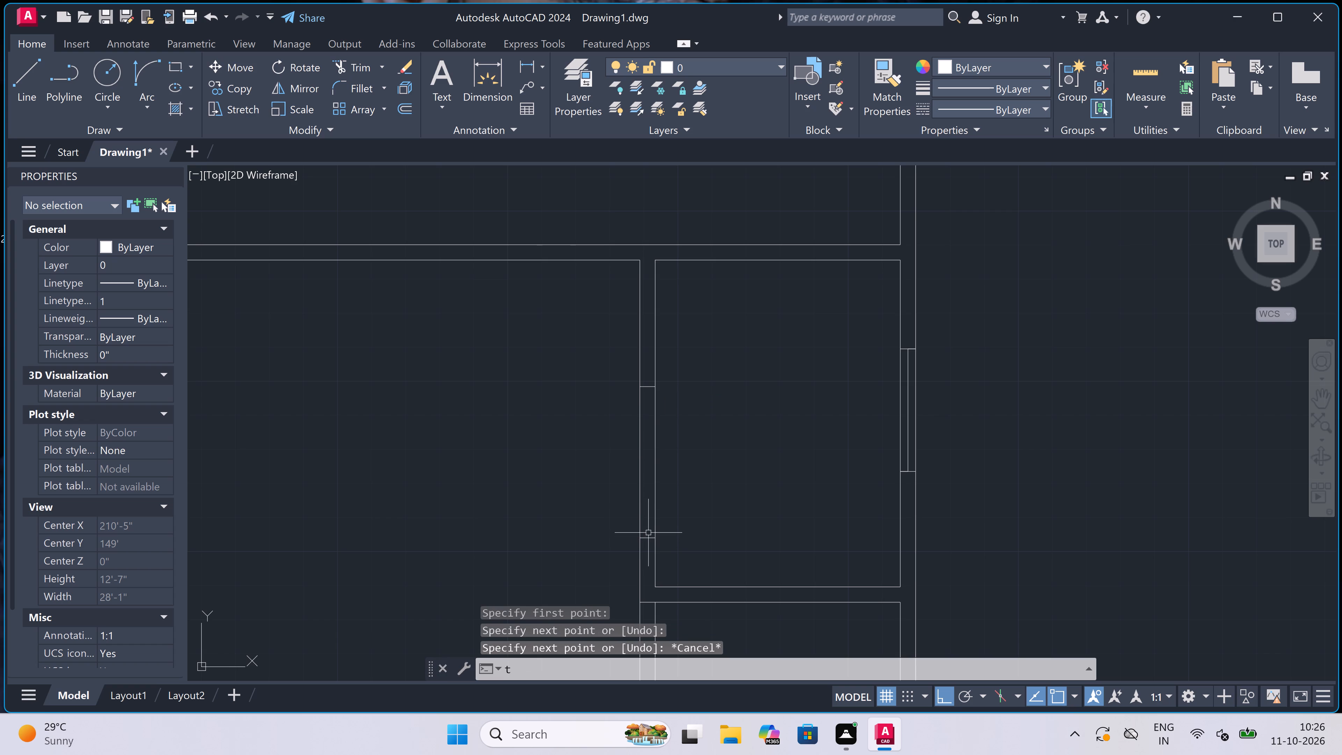
key("r")
key("space")
left_click_drag(709, 472, 668, 481)
left_click(568, 483)
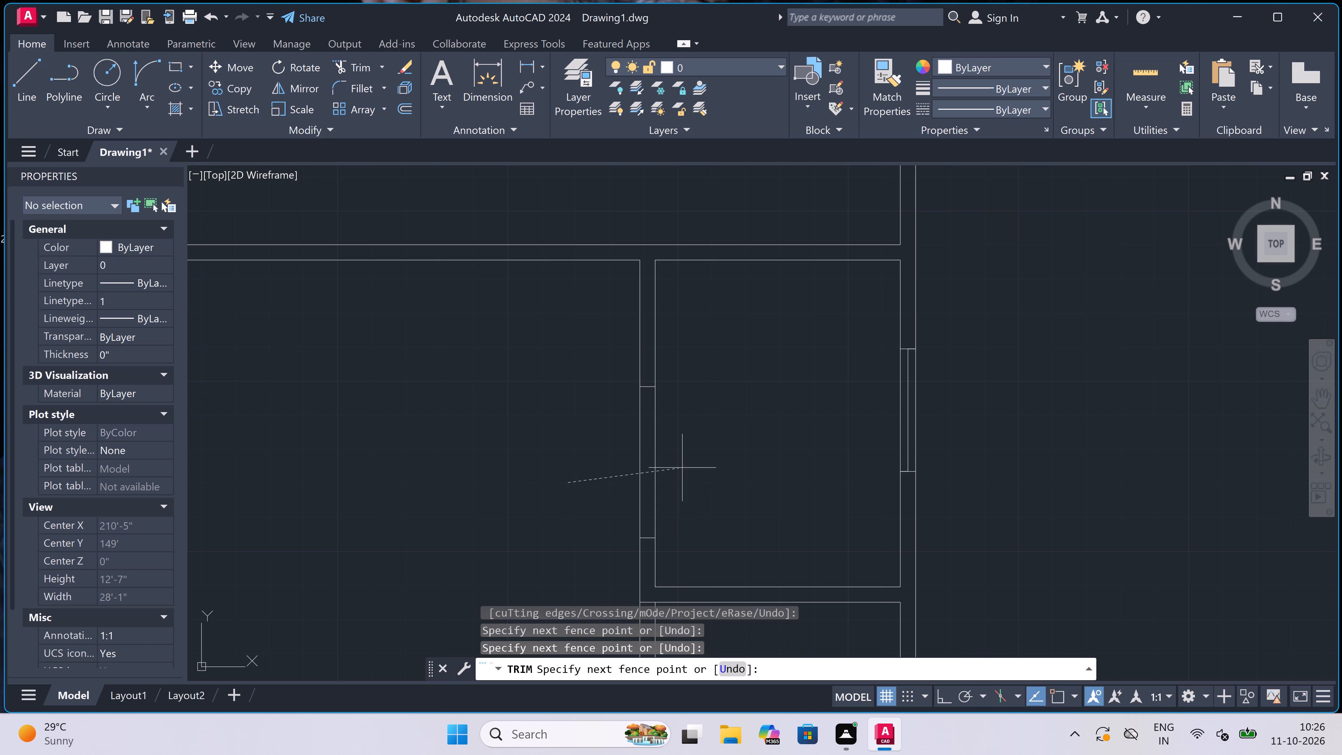
double_click(700, 463)
scroll(700, 462, "down", 5)
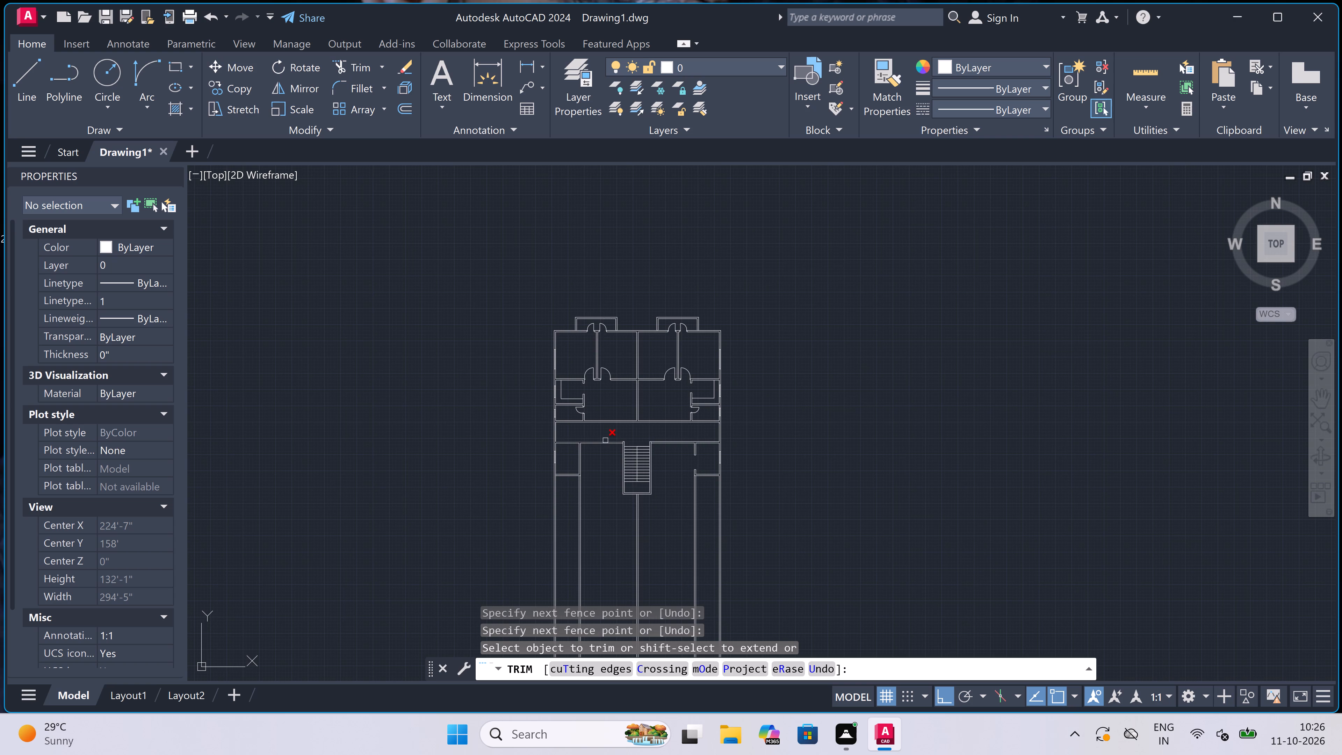
key("Escape")
Draw two short lines across the west small room's inner partition wall, marking both ends of a door opening.
scroll(540, 461, "up", 2)
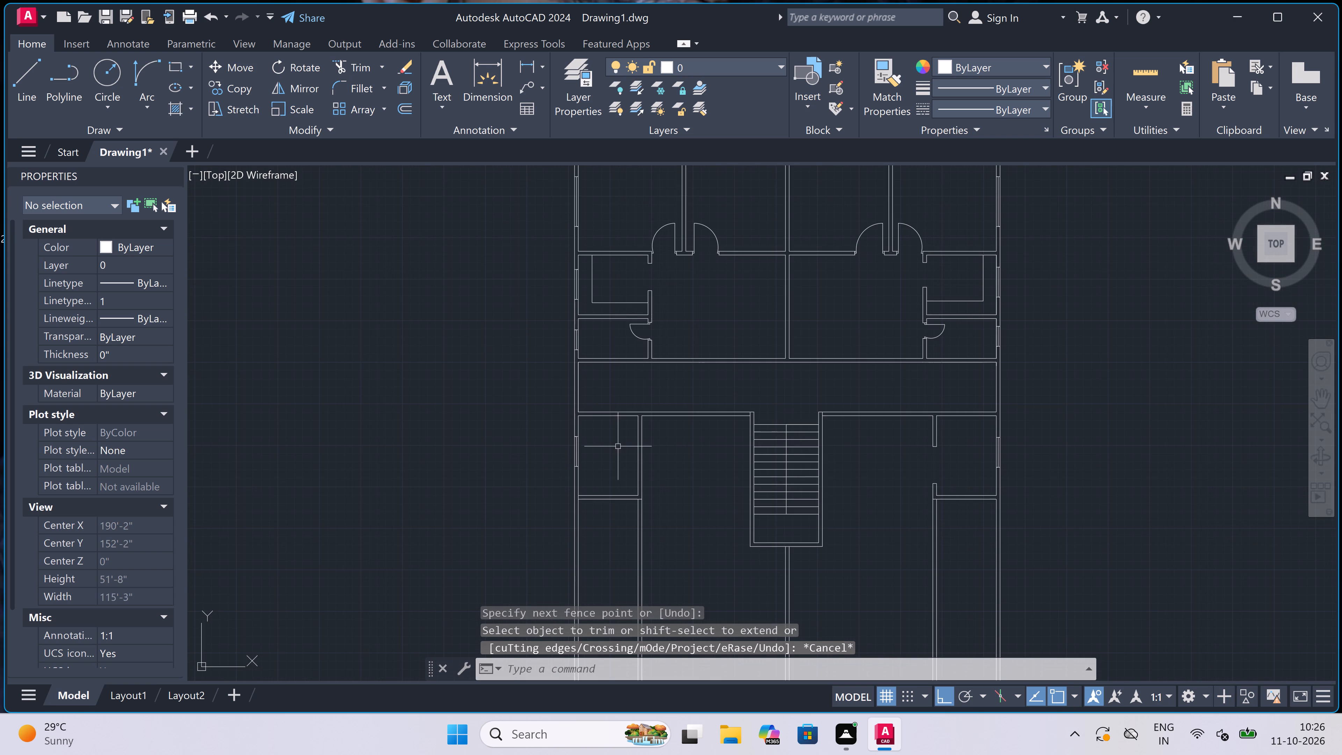
scroll(685, 437, "up", 1)
scroll(559, 473, "up", 1)
scroll(559, 473, "down", 1)
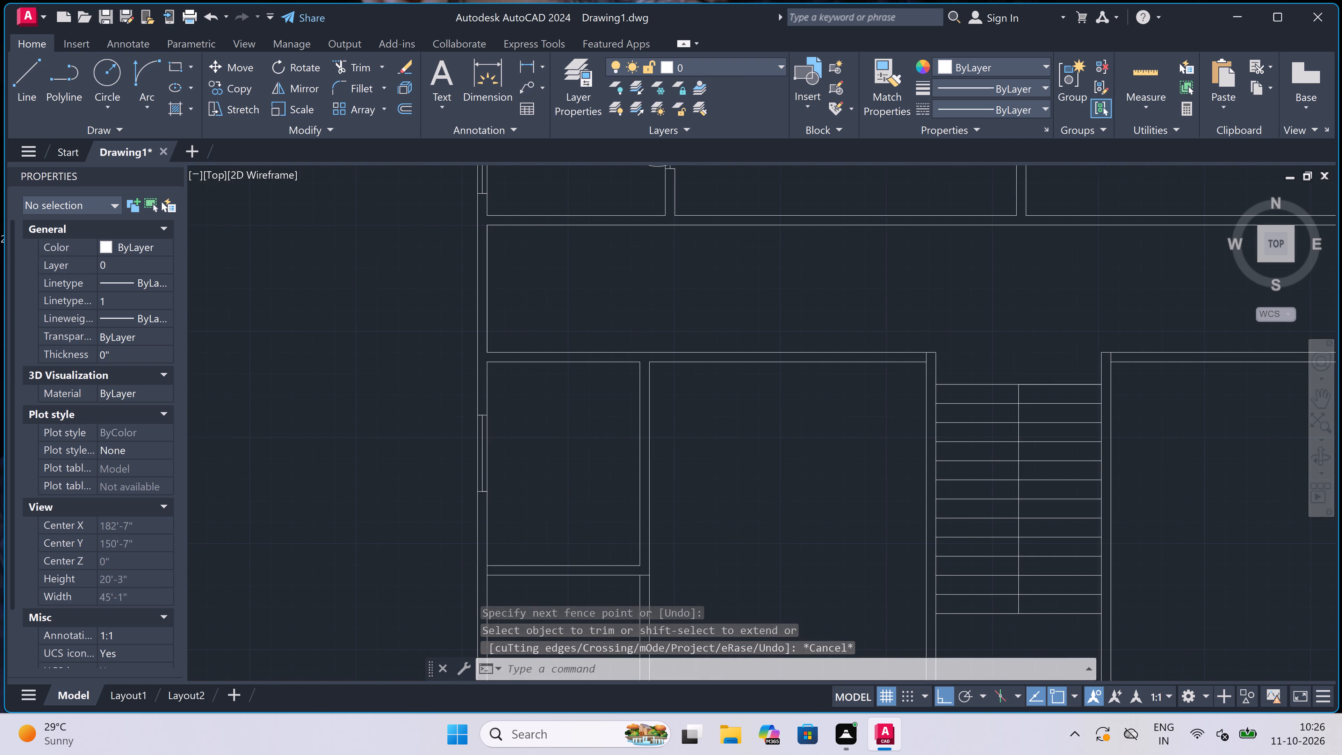
key("l")
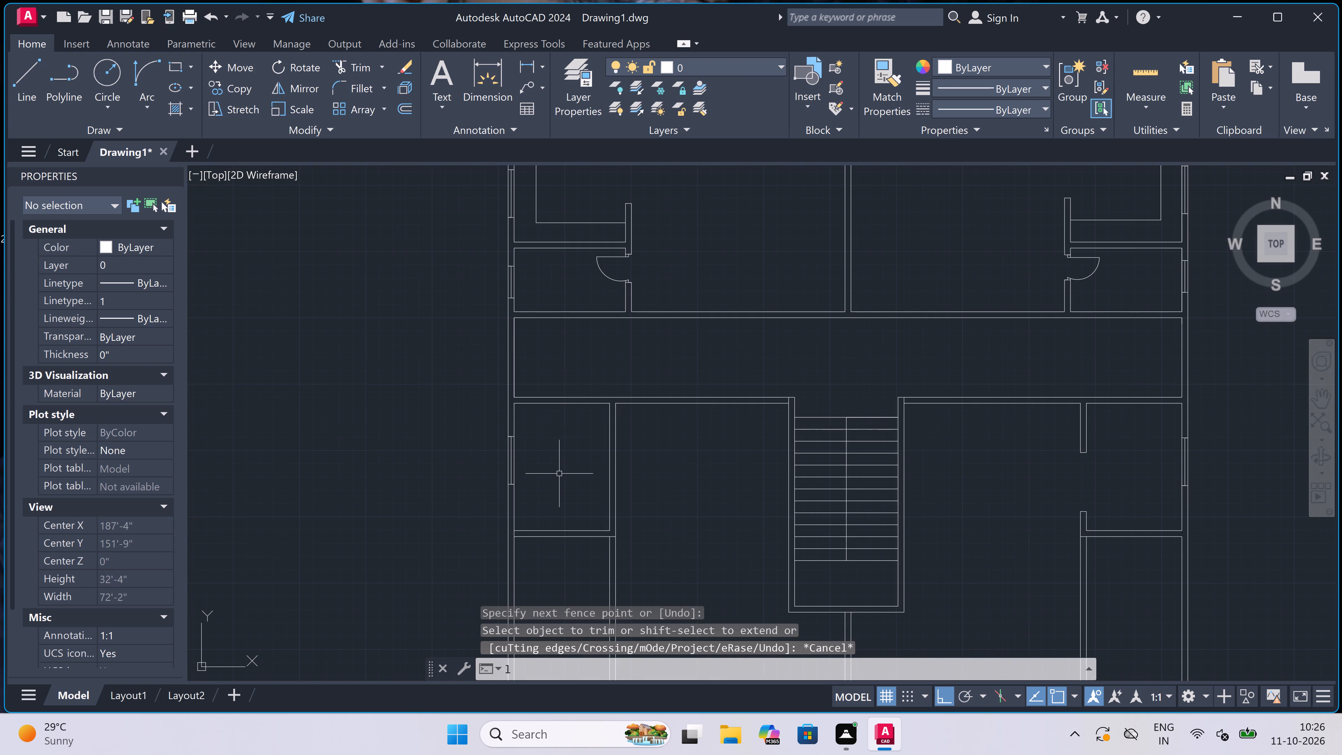
key("space")
scroll(612, 499, "up", 1)
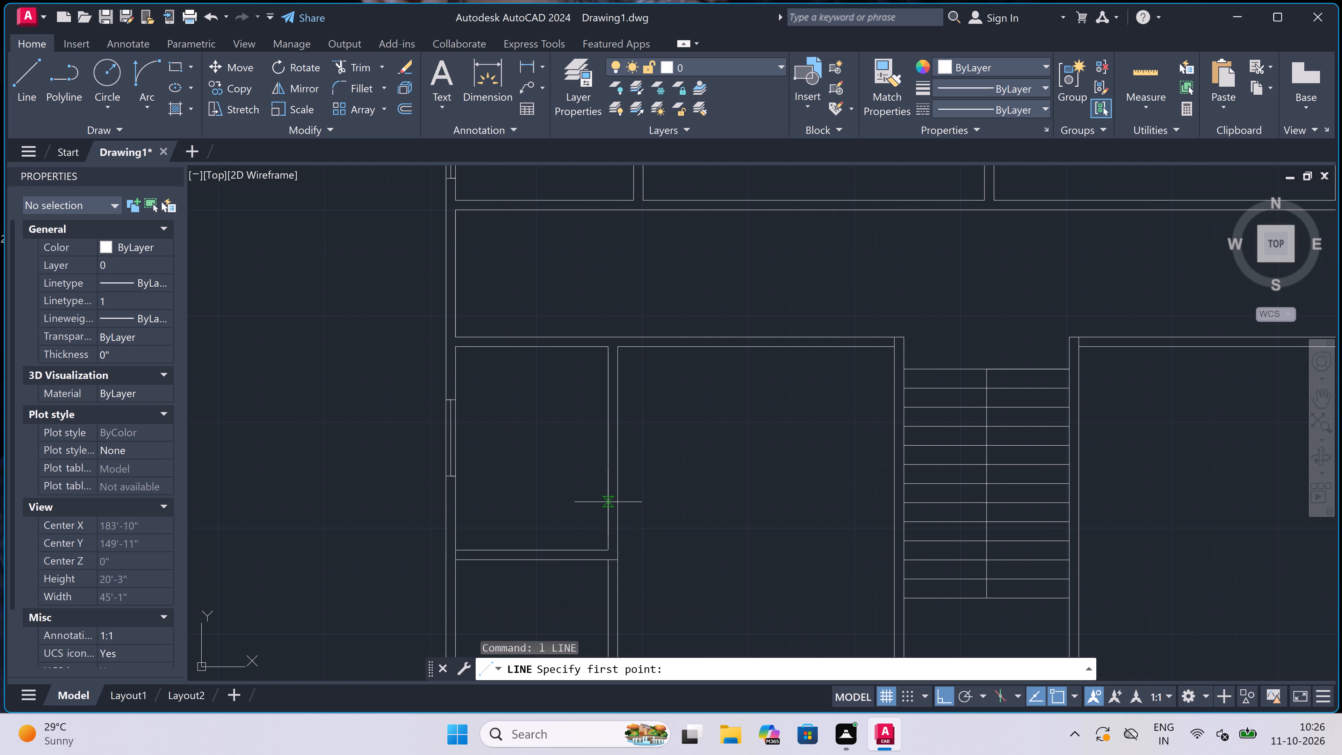
left_click(608, 508)
left_click(621, 506)
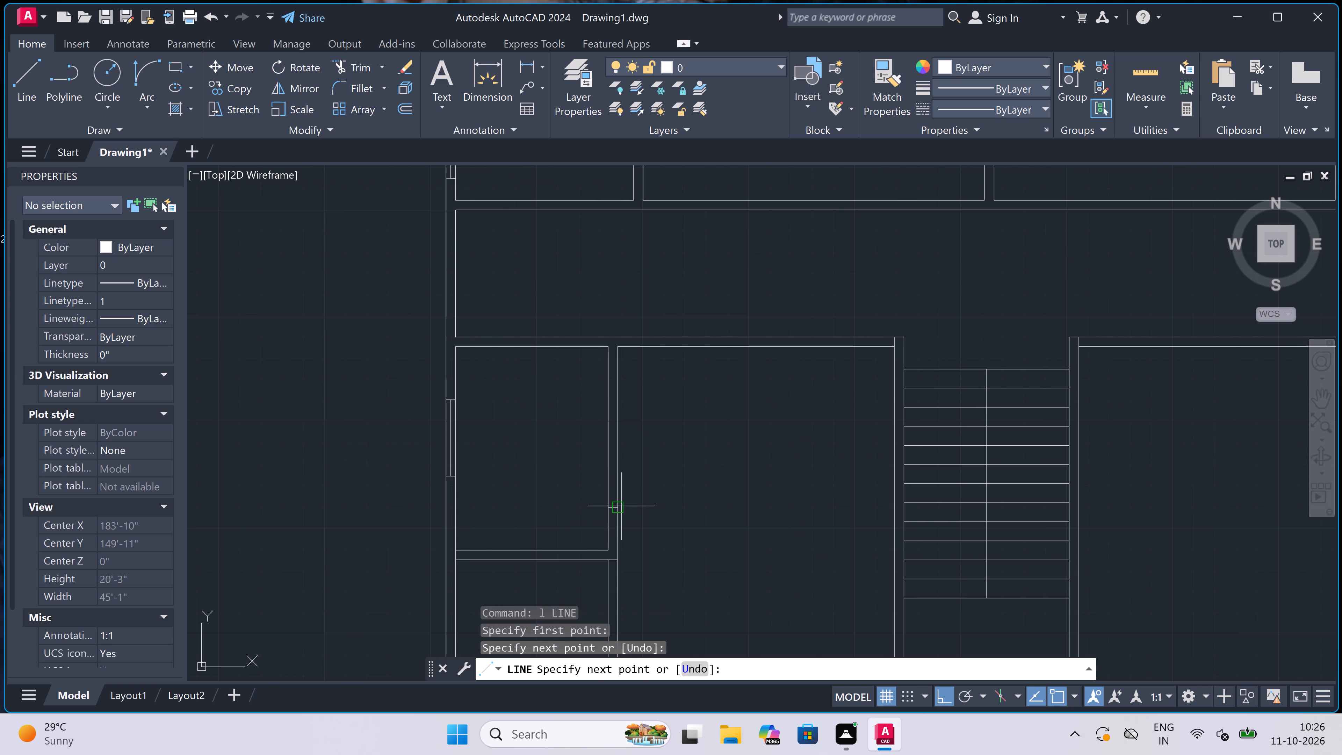
key("Escape")
scroll(599, 432, "up", 1)
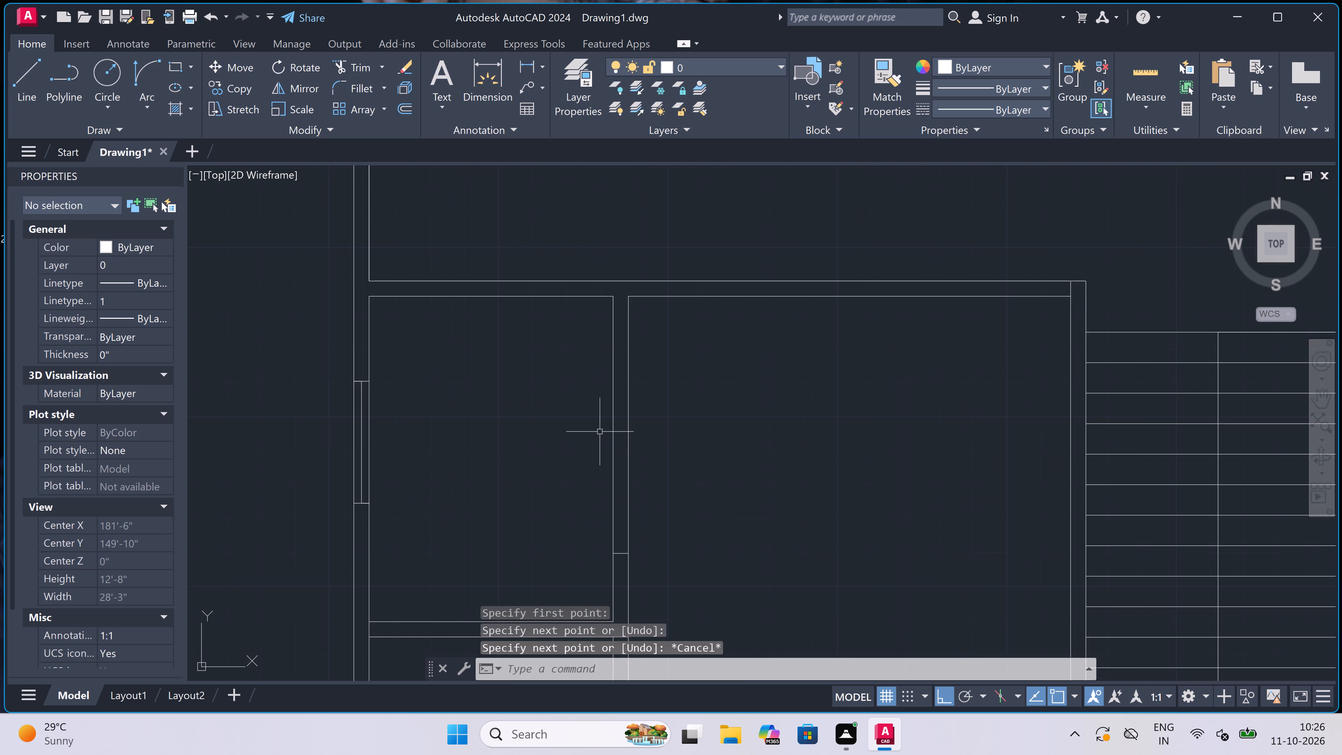
key("space")
double_click(611, 436)
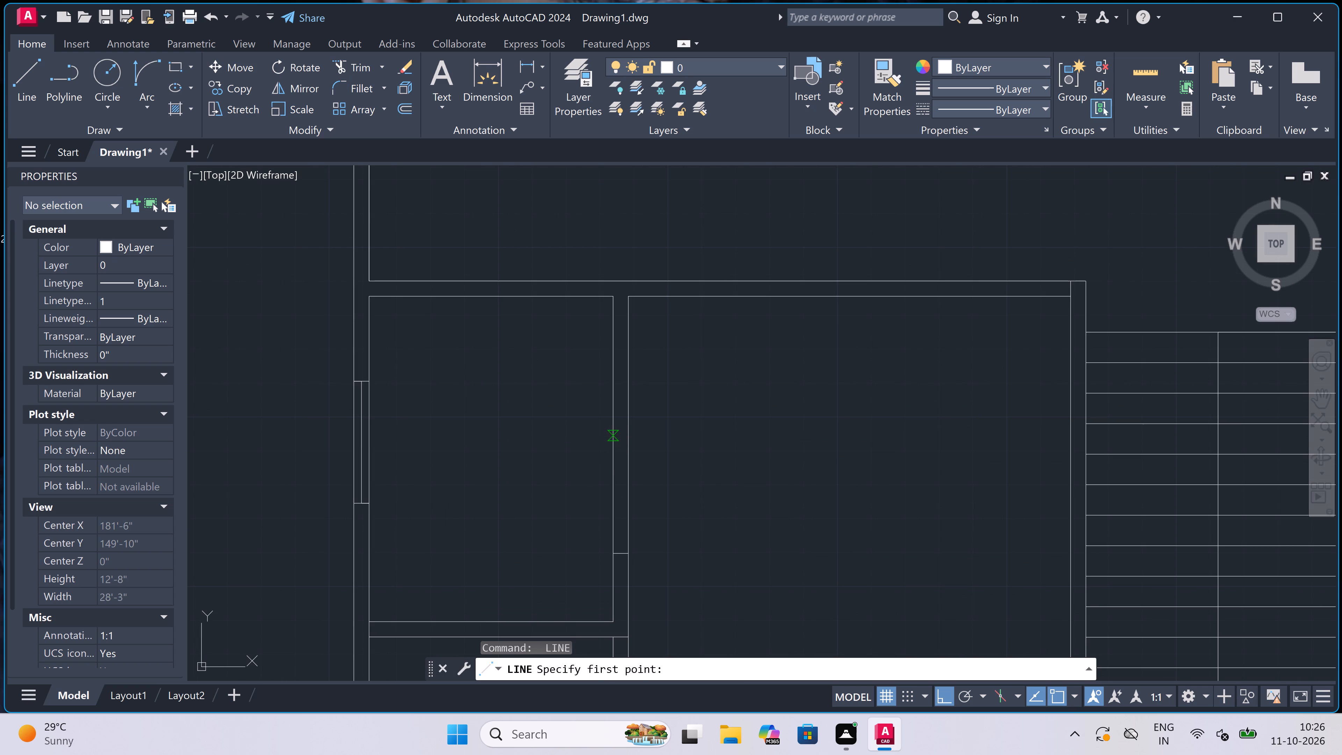
left_click(631, 439)
key("Escape")
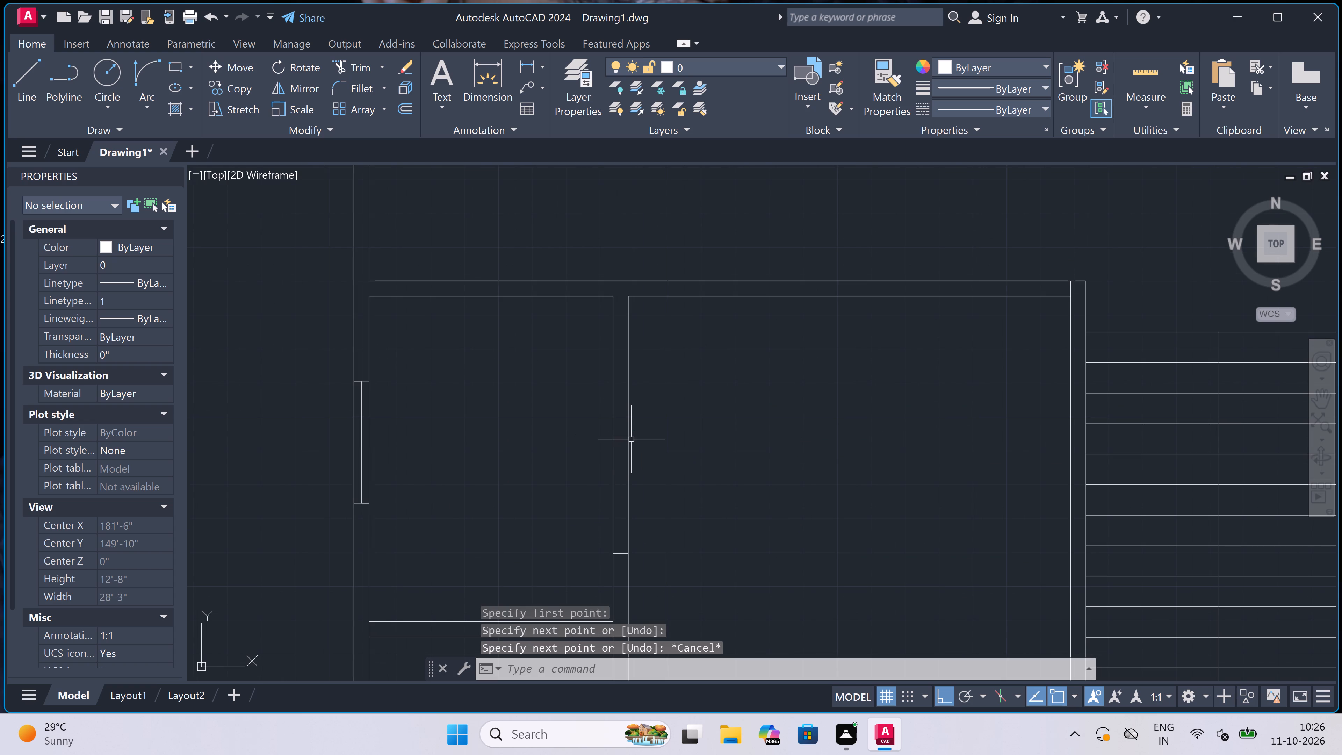
Trim both wall lines between the two marks to open the doorway in the west small room's inner partition.
key("t")
key("r")
key("space")
left_click(690, 459)
left_click_drag(449, 540, 456, 534)
scroll(546, 495, "down", 3)
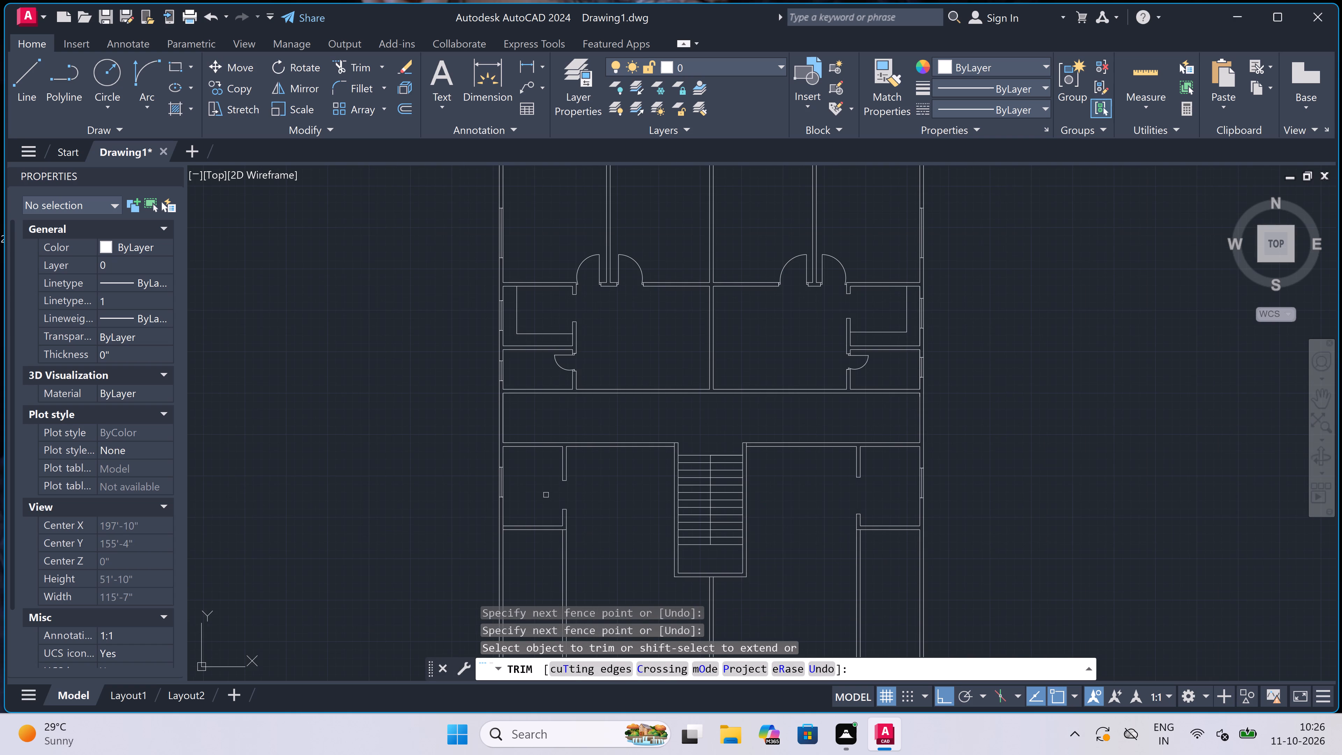
key("Escape")
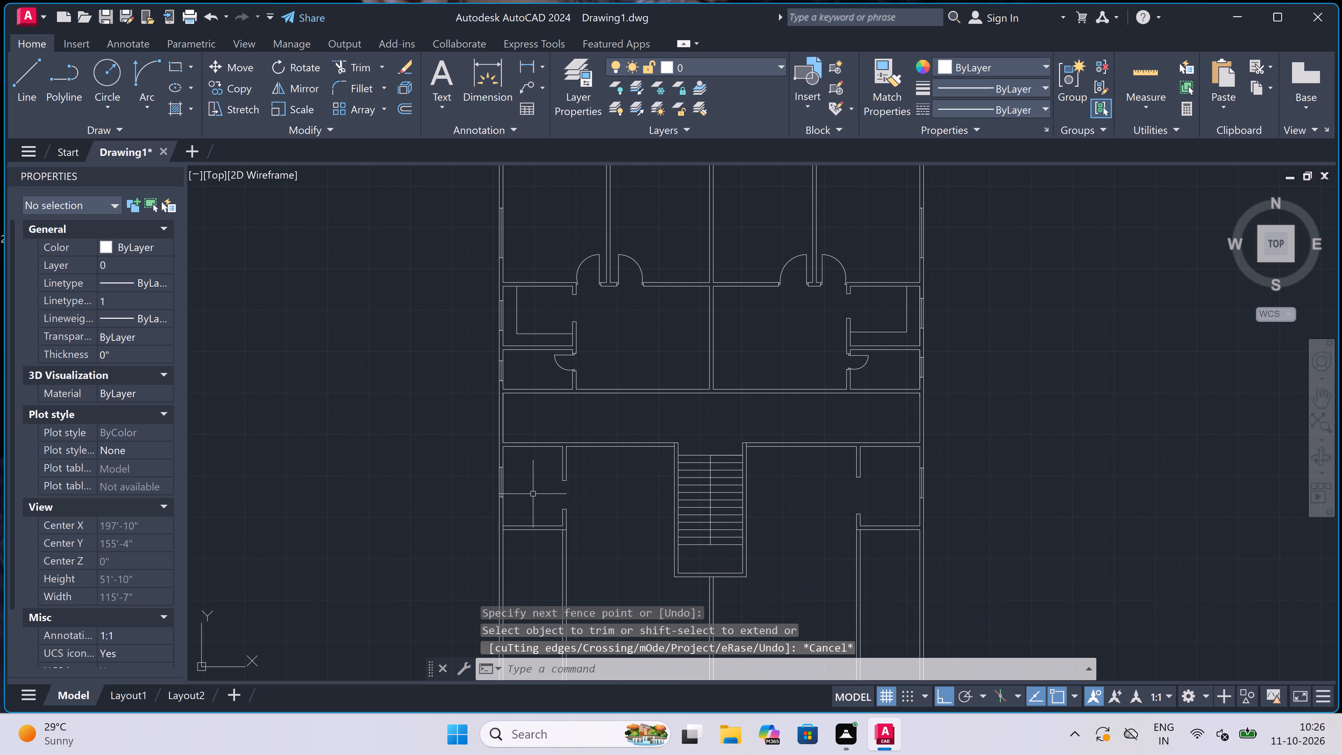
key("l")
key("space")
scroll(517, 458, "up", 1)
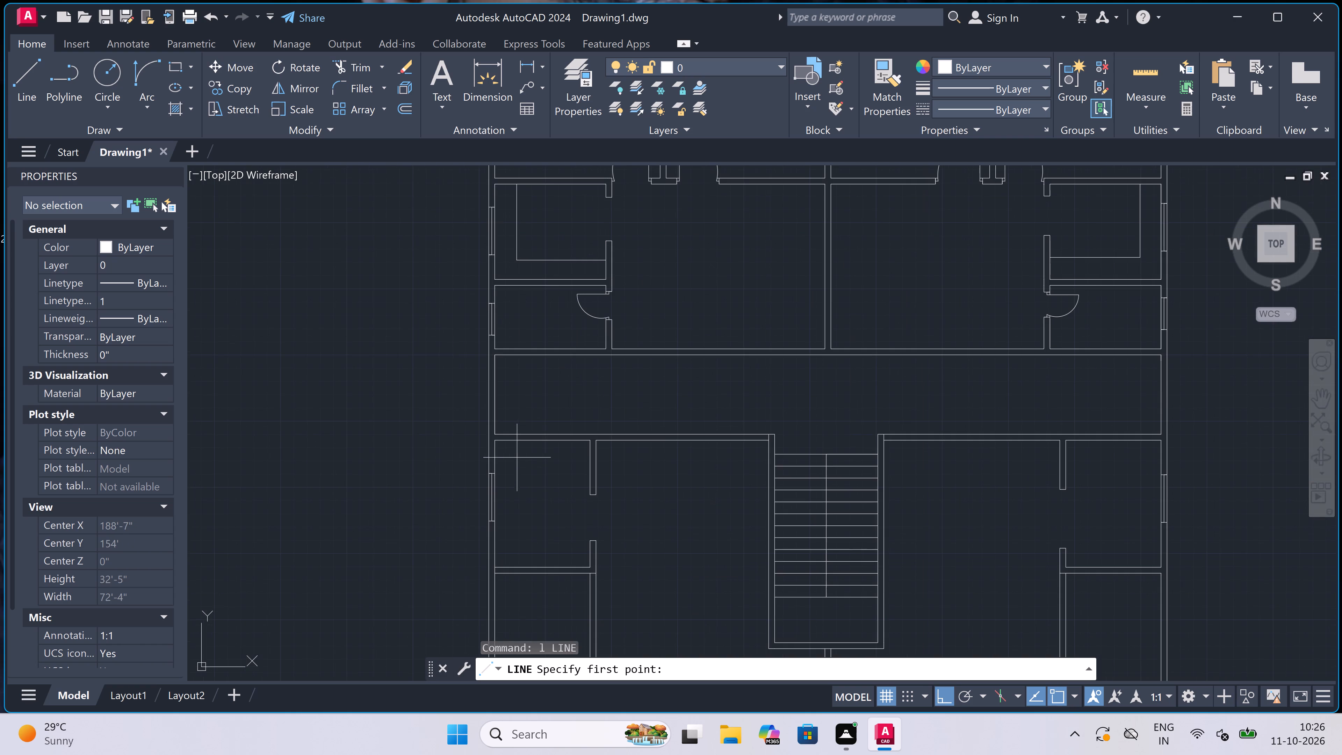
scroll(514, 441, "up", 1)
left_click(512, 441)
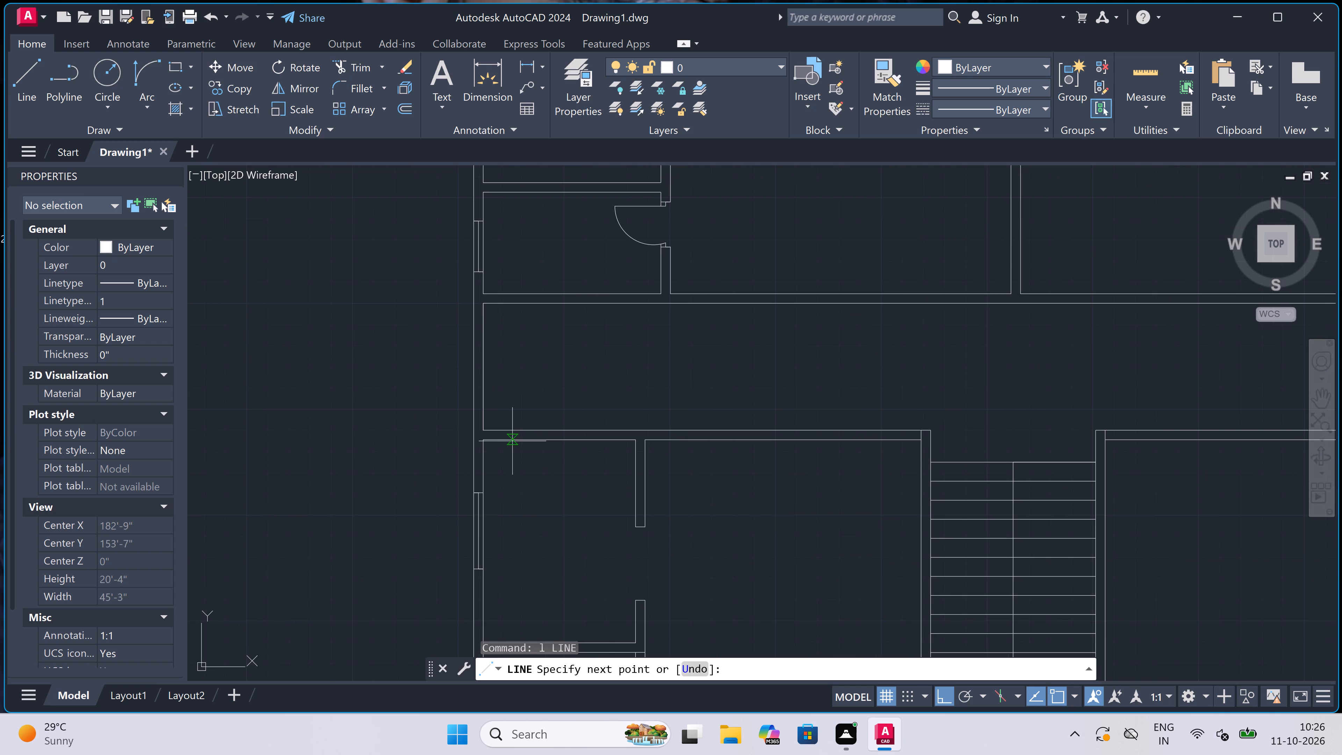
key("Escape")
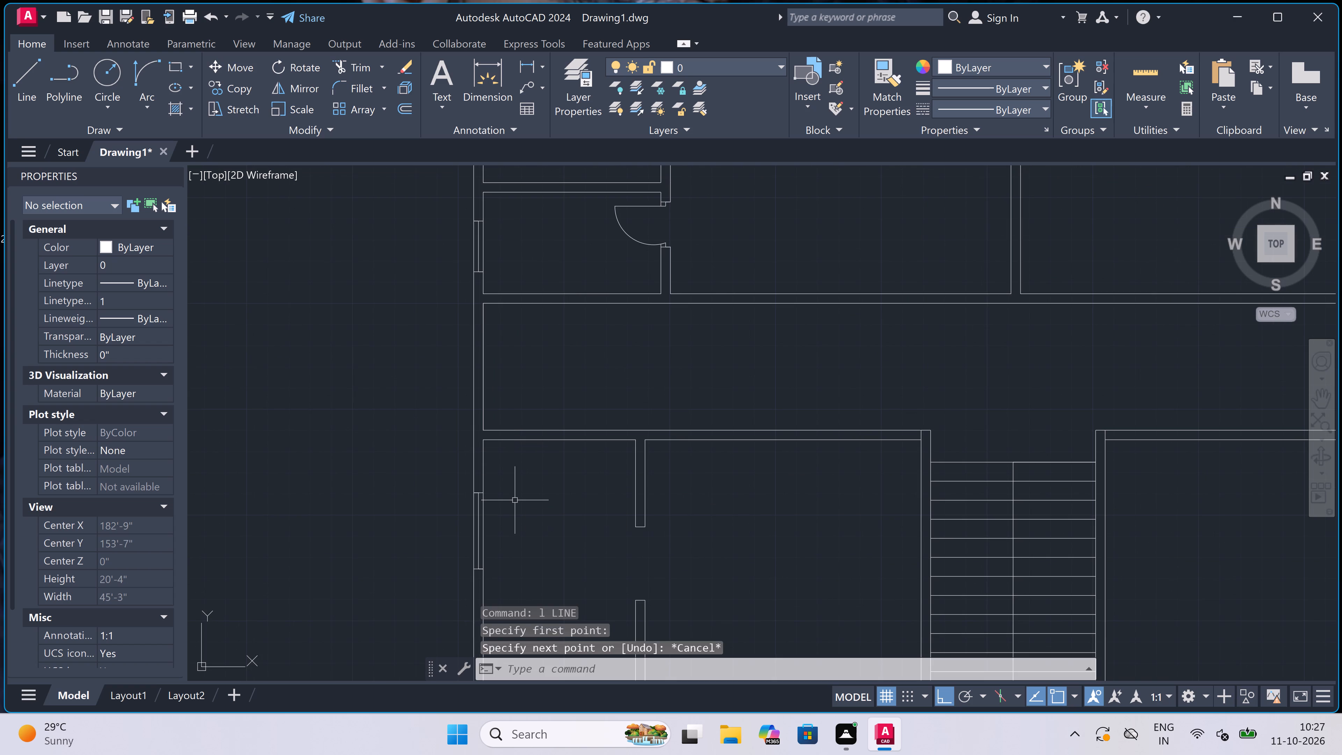
Draw an L-shaped counter line in the west small room, about 4'-11" west from the partition above the doorway, turning south to the room's south wall.
key("space")
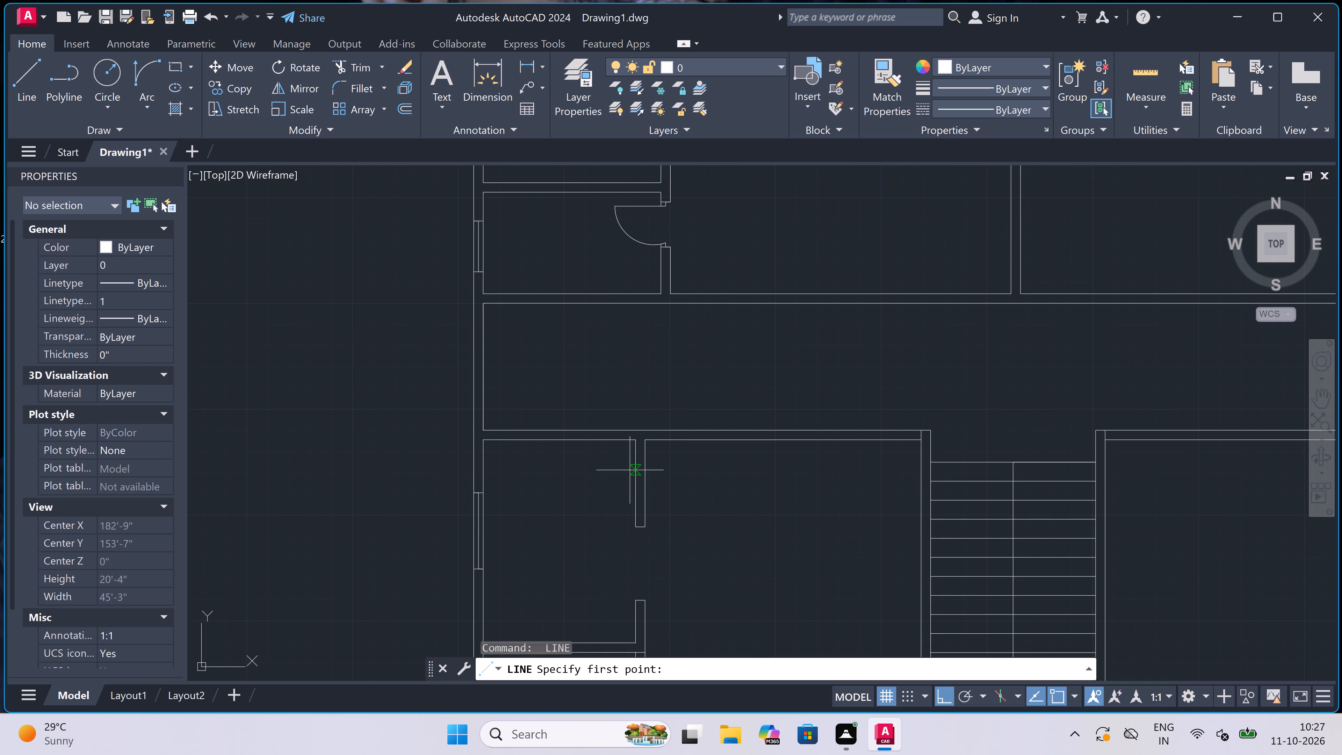
scroll(632, 475, "up", 2)
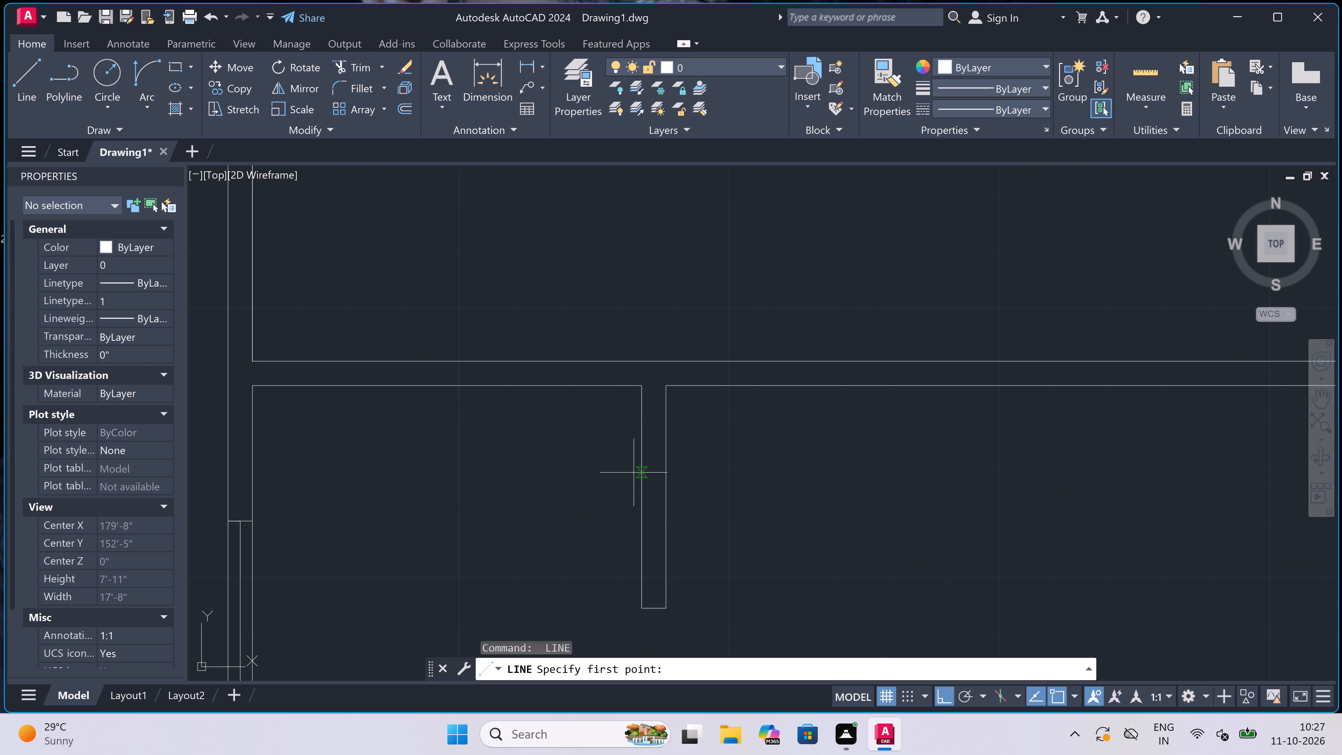
left_click(640, 464)
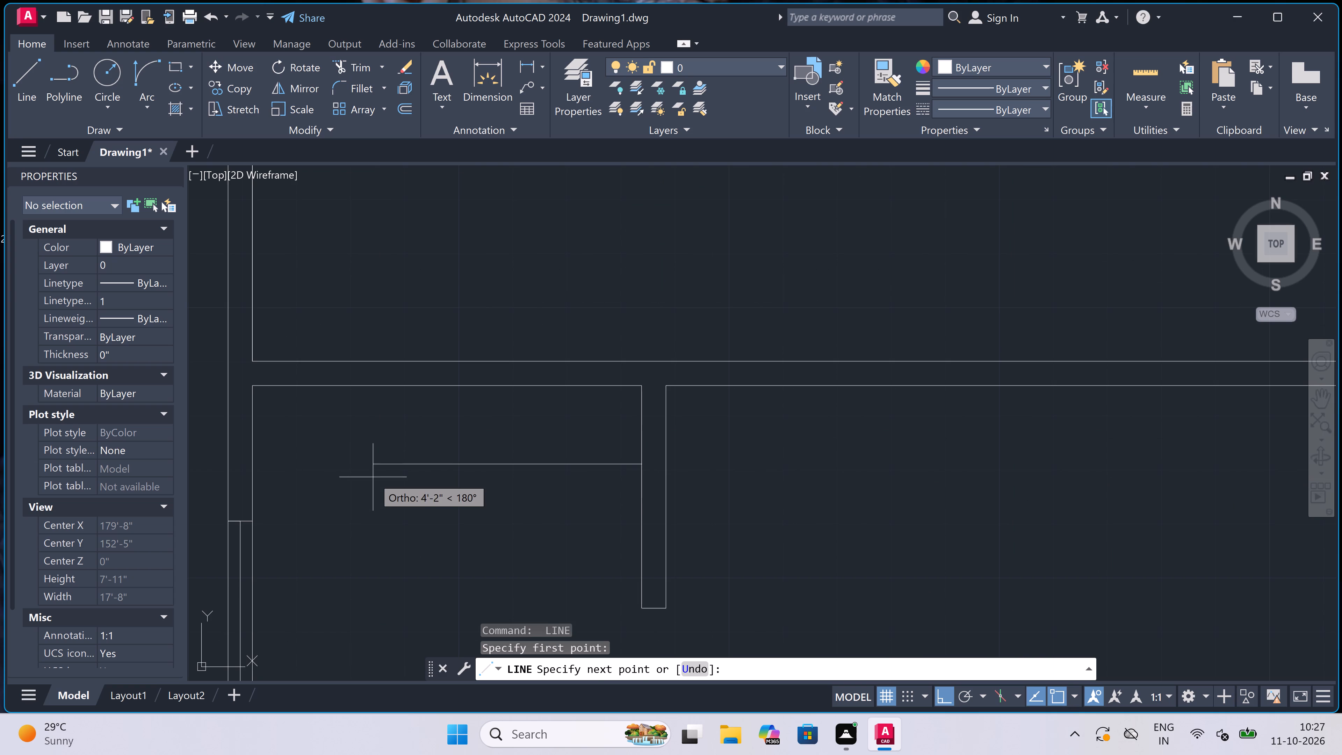
left_click(322, 460)
scroll(322, 460, "down", 3)
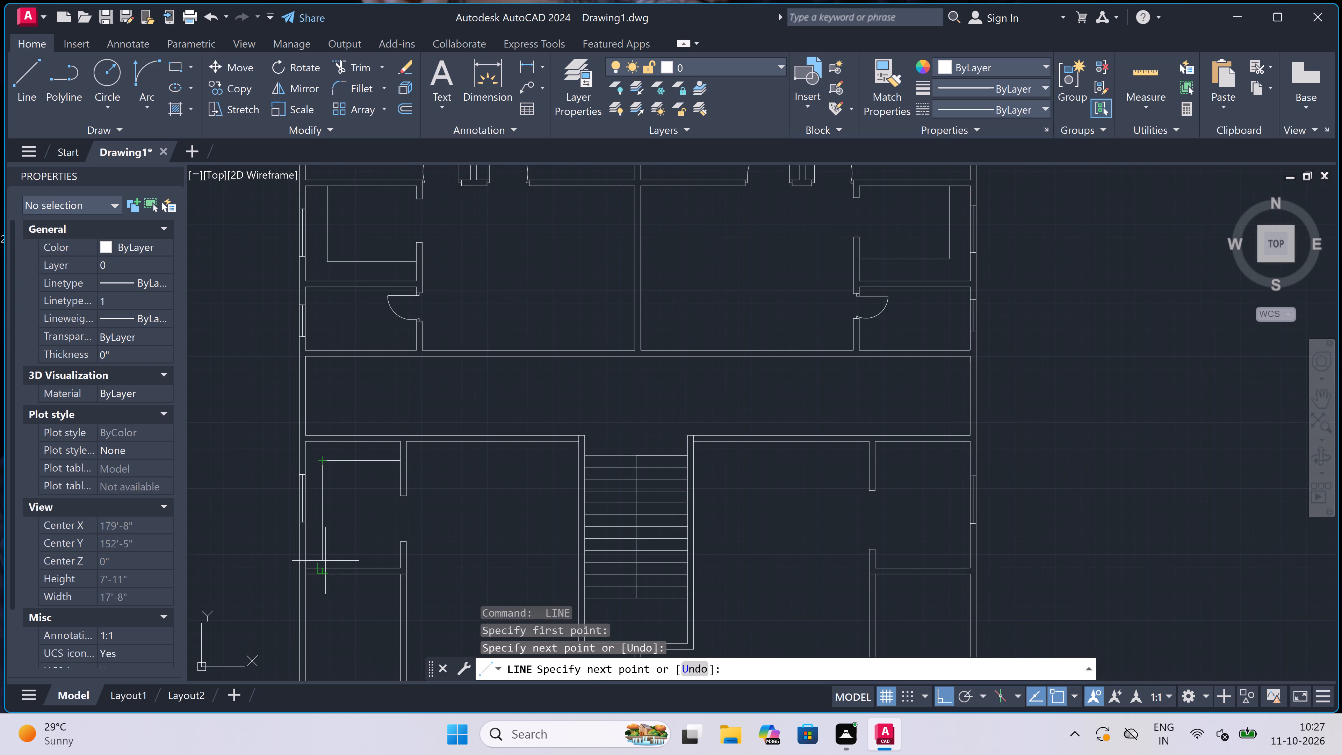
scroll(325, 561, "up", 3)
left_click(312, 594)
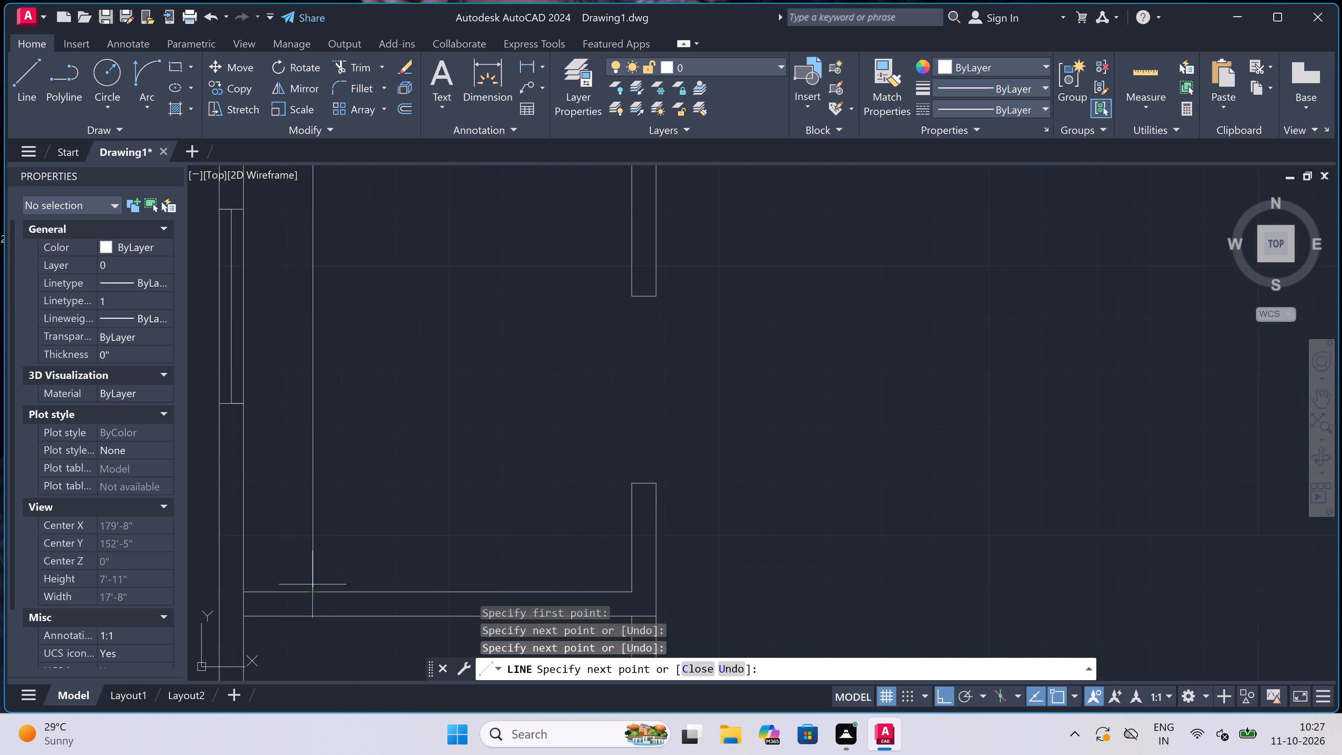
key("Escape")
Draw a mirrored L-shaped counter line in the east small room, about 5' east from the partition, turning south to the room's south wall.
scroll(308, 527, "down", 4)
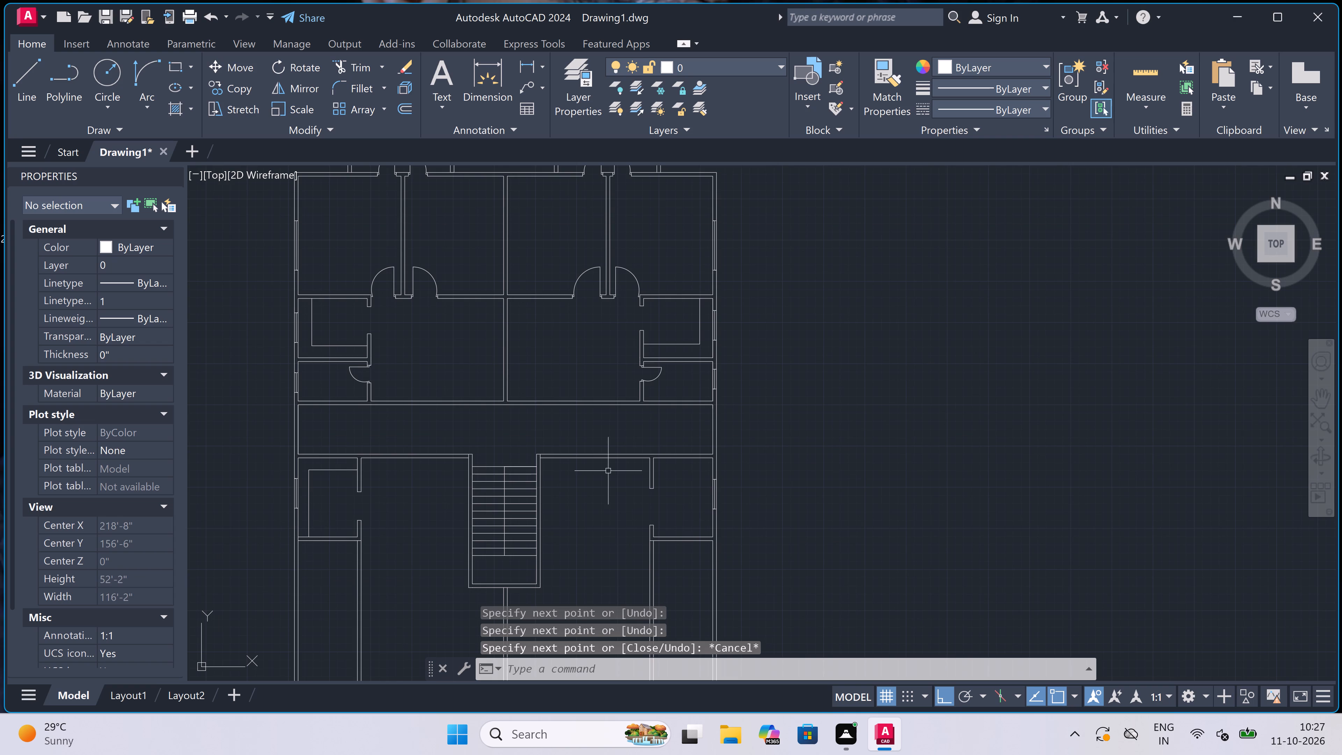
key("space")
scroll(645, 470, "up", 2)
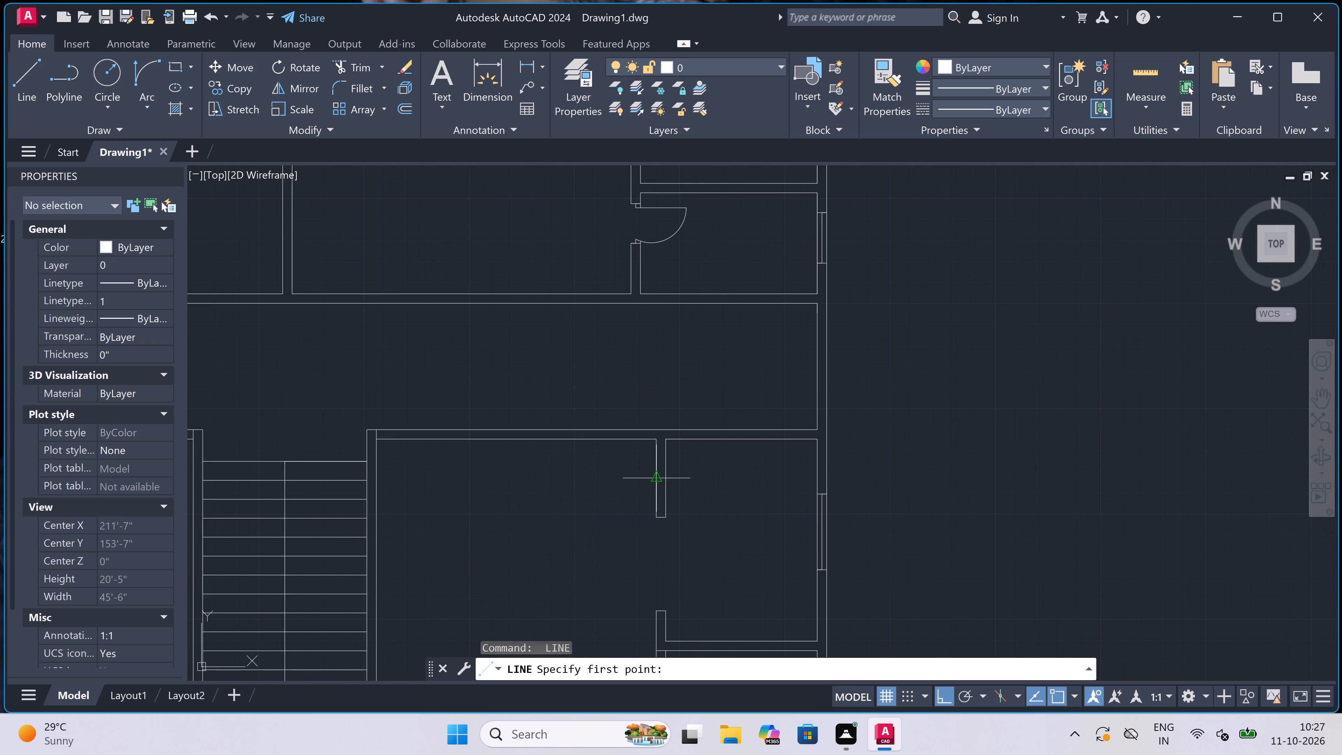
scroll(655, 474, "up", 2)
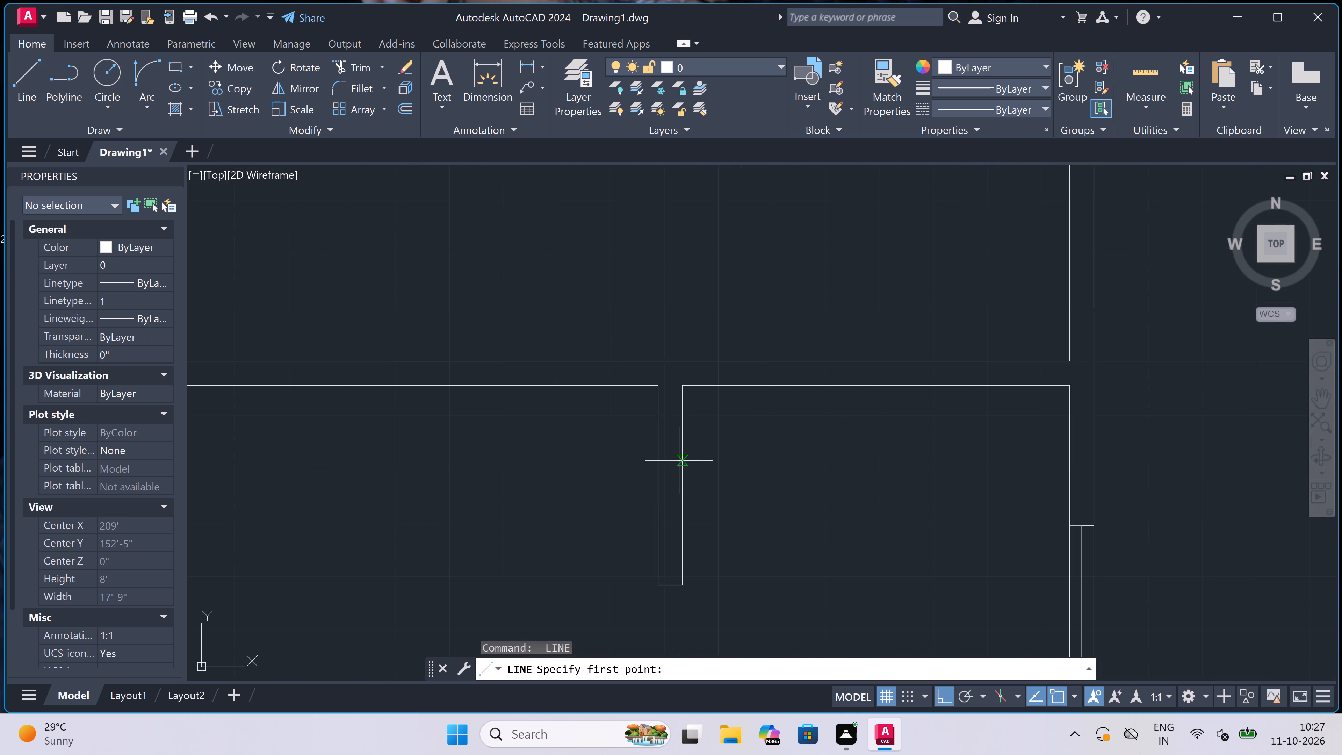
left_click(683, 448)
scroll(682, 444, "down", 3)
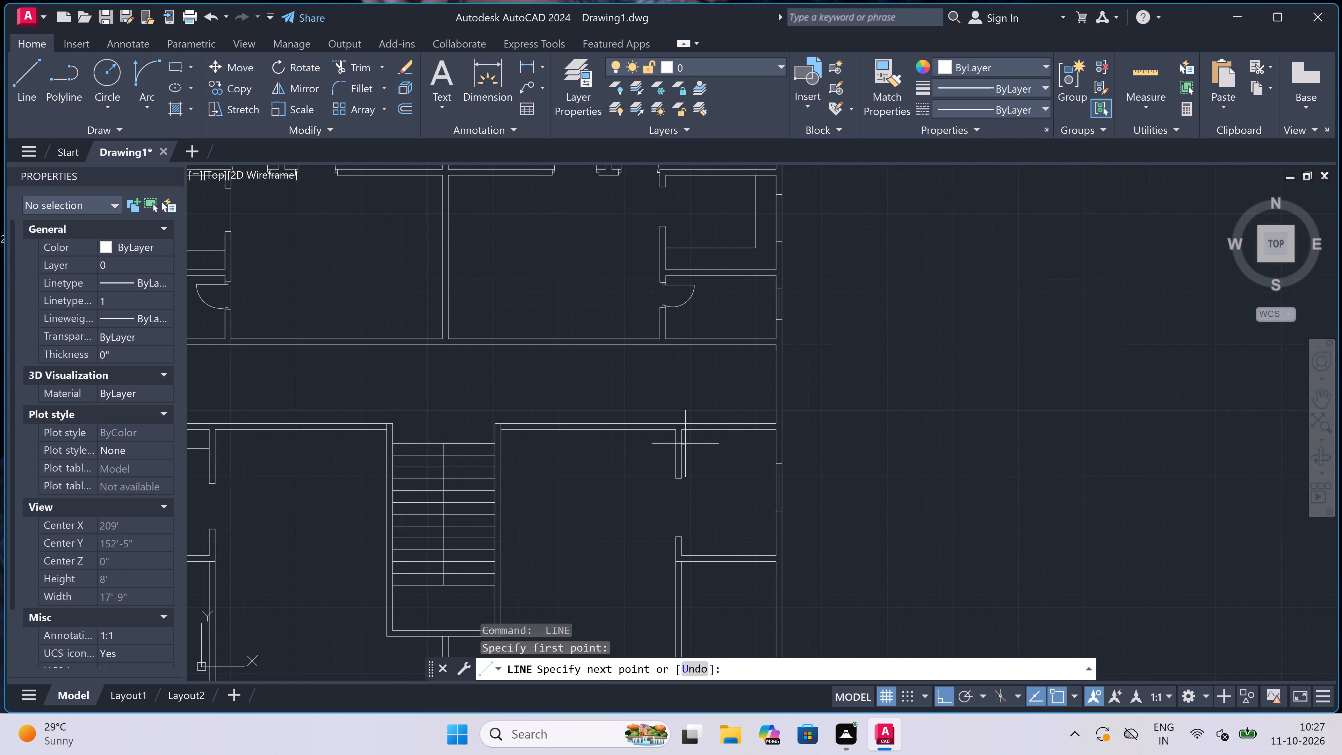
scroll(746, 450, "up", 2)
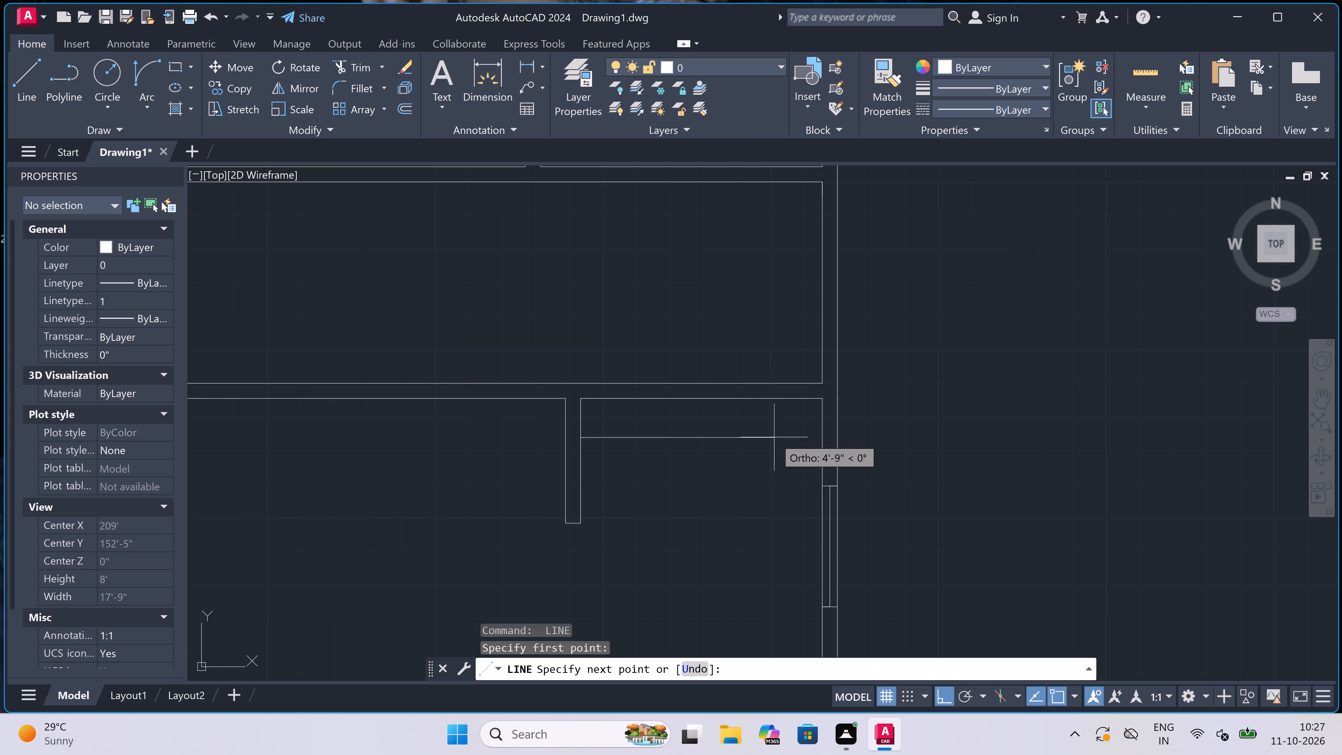
left_click(780, 437)
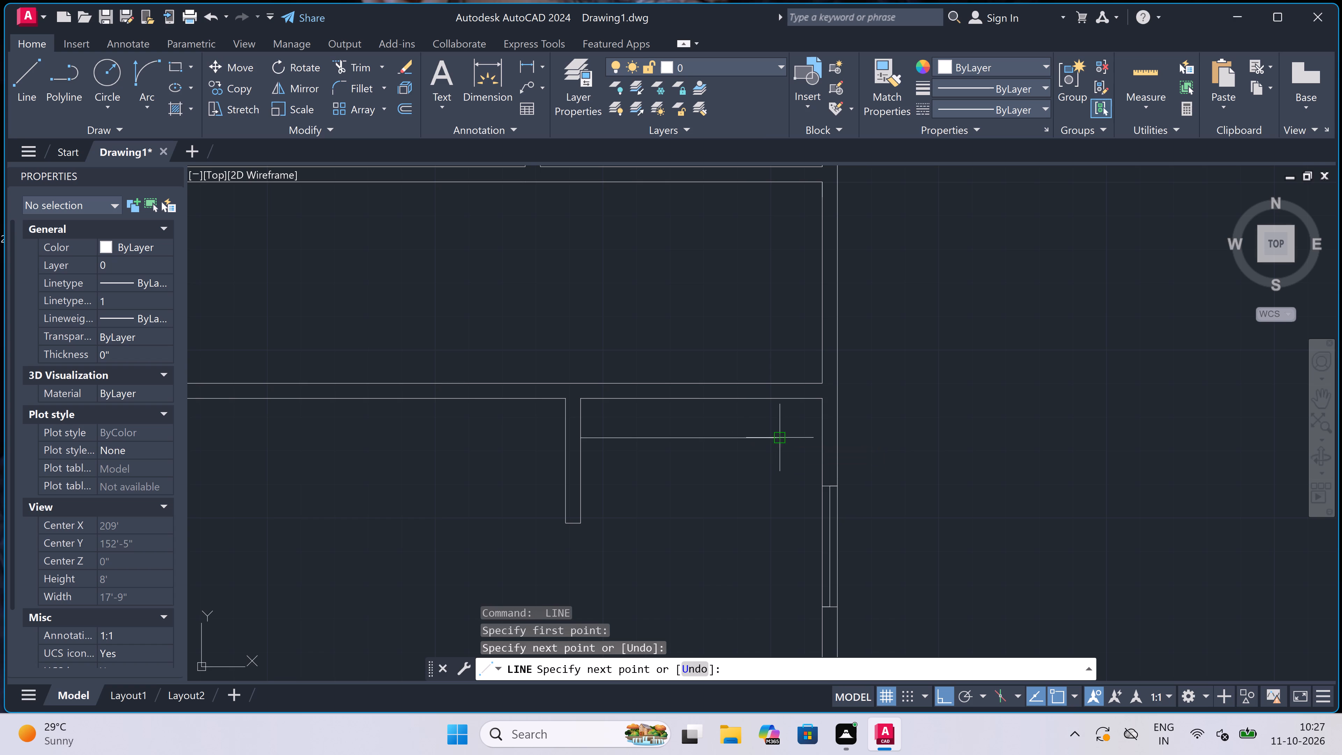
scroll(780, 437, "down", 3)
scroll(778, 488, "up", 3)
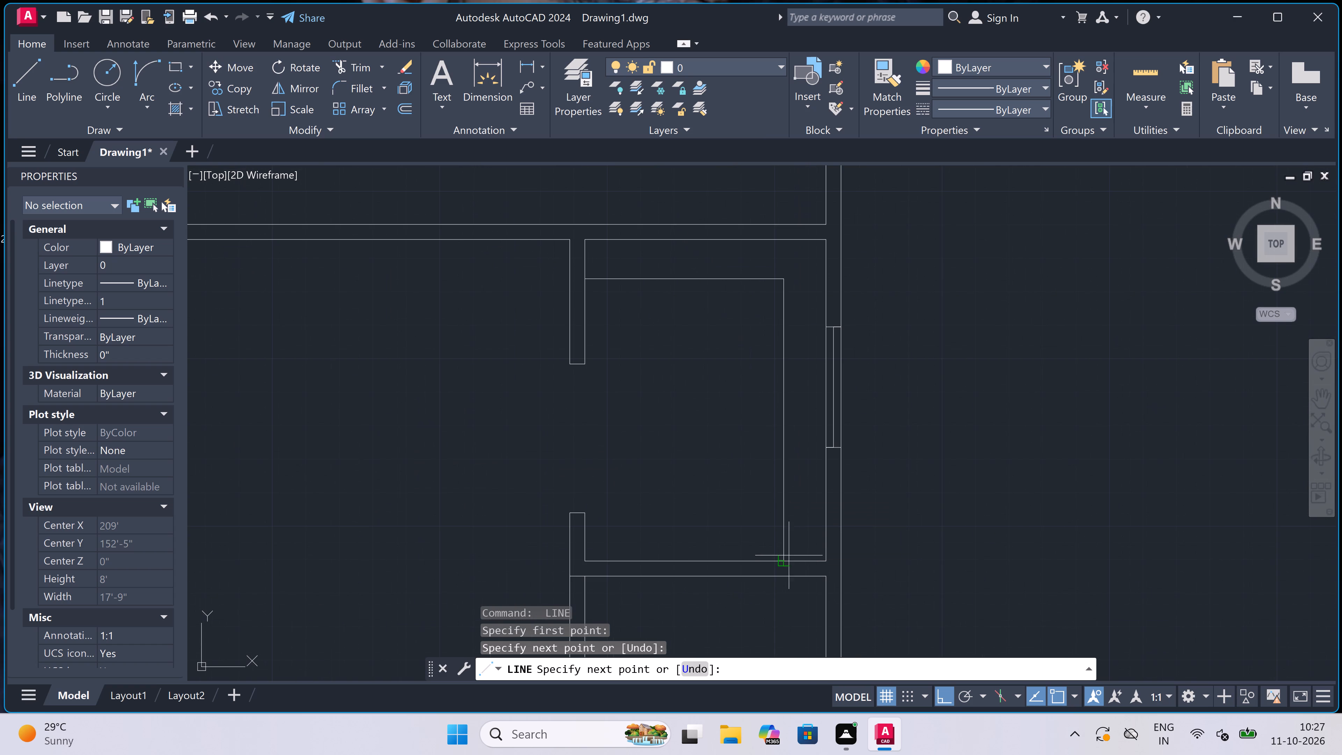
left_click(785, 558)
key("Escape")
Offset the south face of the east small room's south wall 4'4" southward.
scroll(701, 495, "down", 2)
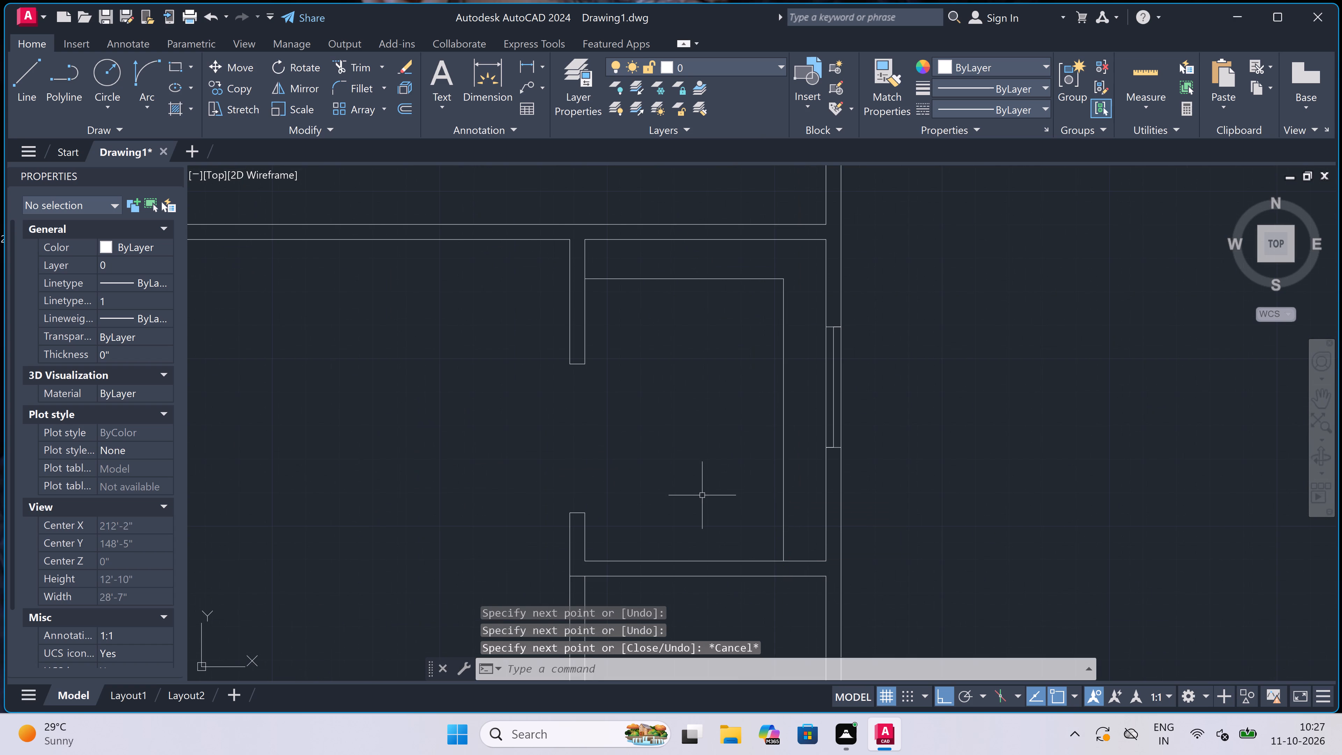
scroll(701, 495, "down", 2)
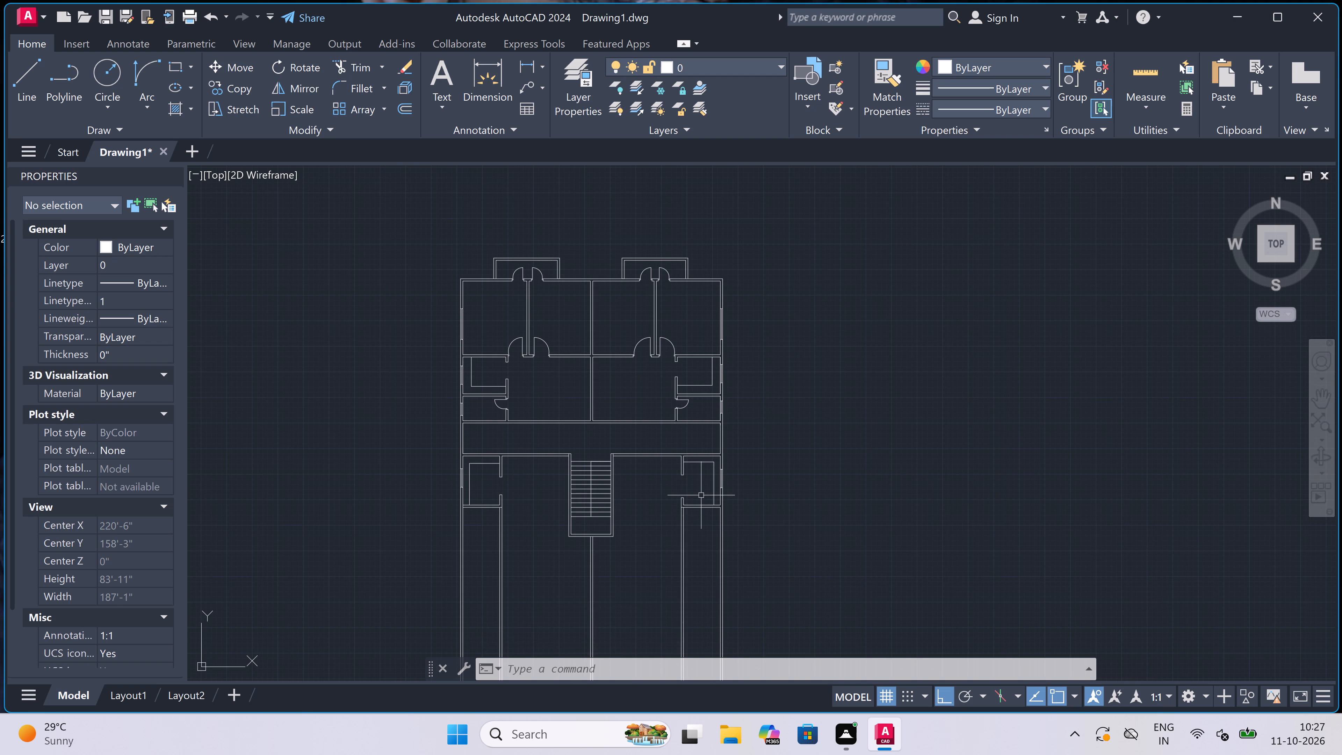
scroll(696, 507, "up", 3)
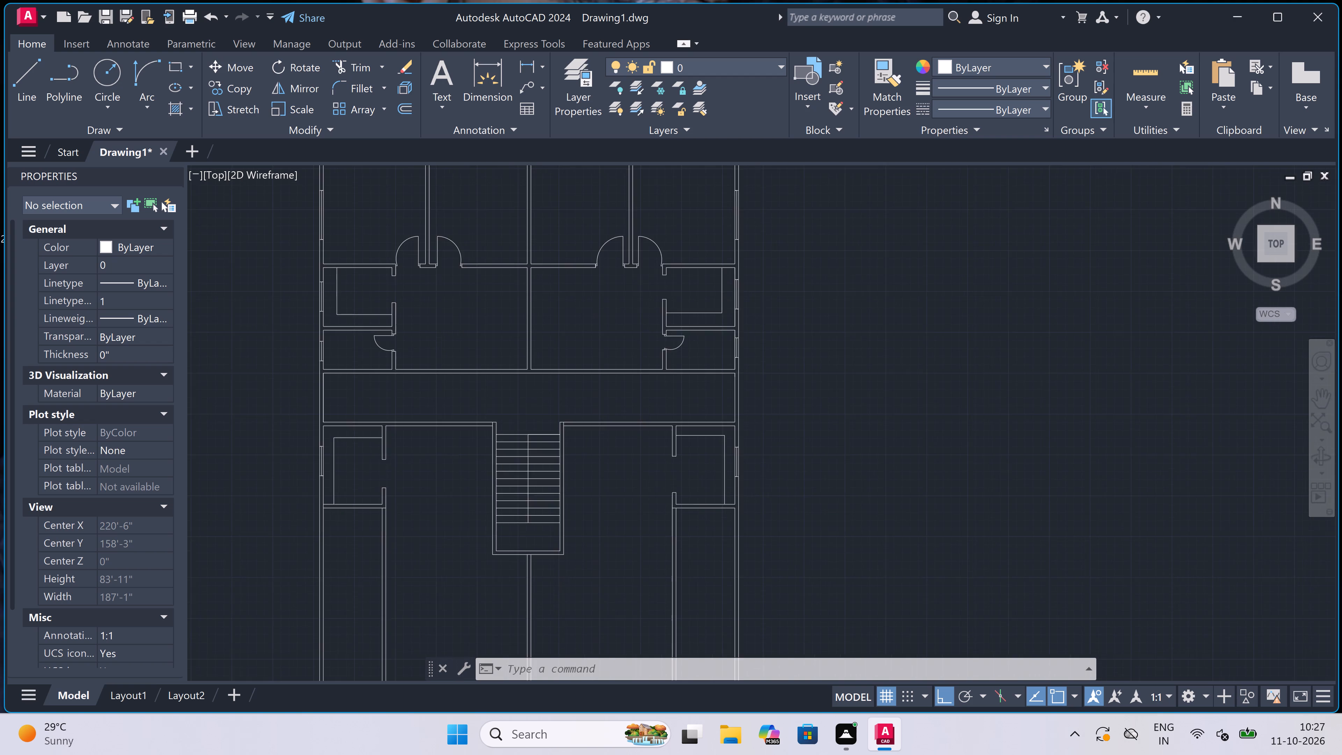
scroll(705, 523, "up", 2)
type("o")
key("space")
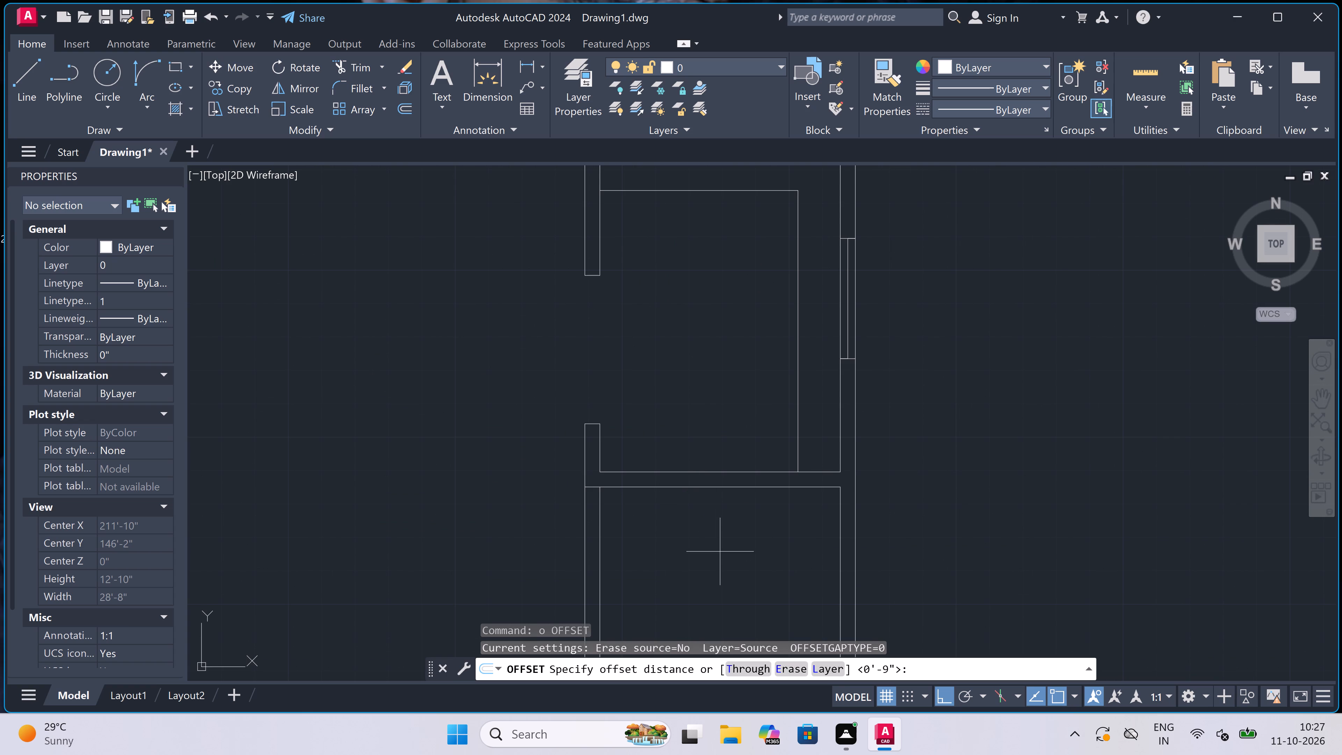
scroll(717, 541, "up", 1)
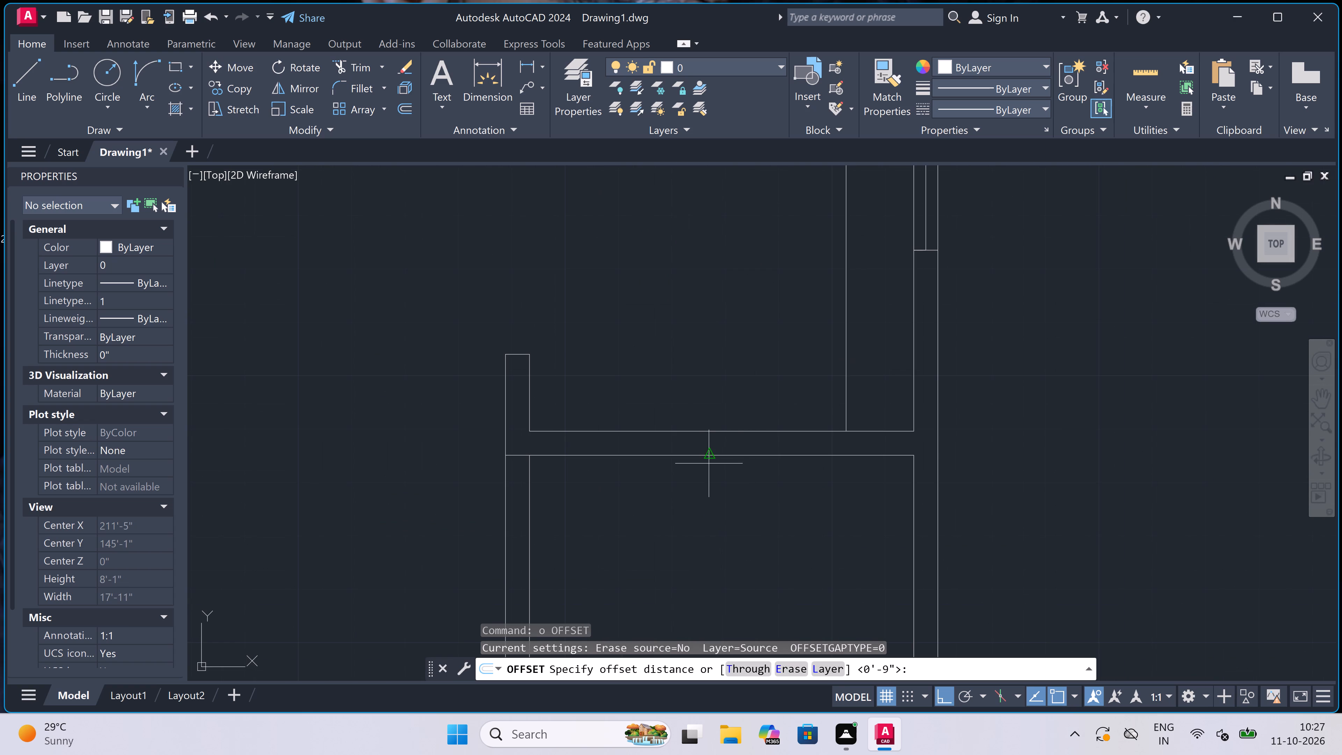
double_click(708, 460)
type("4'4")
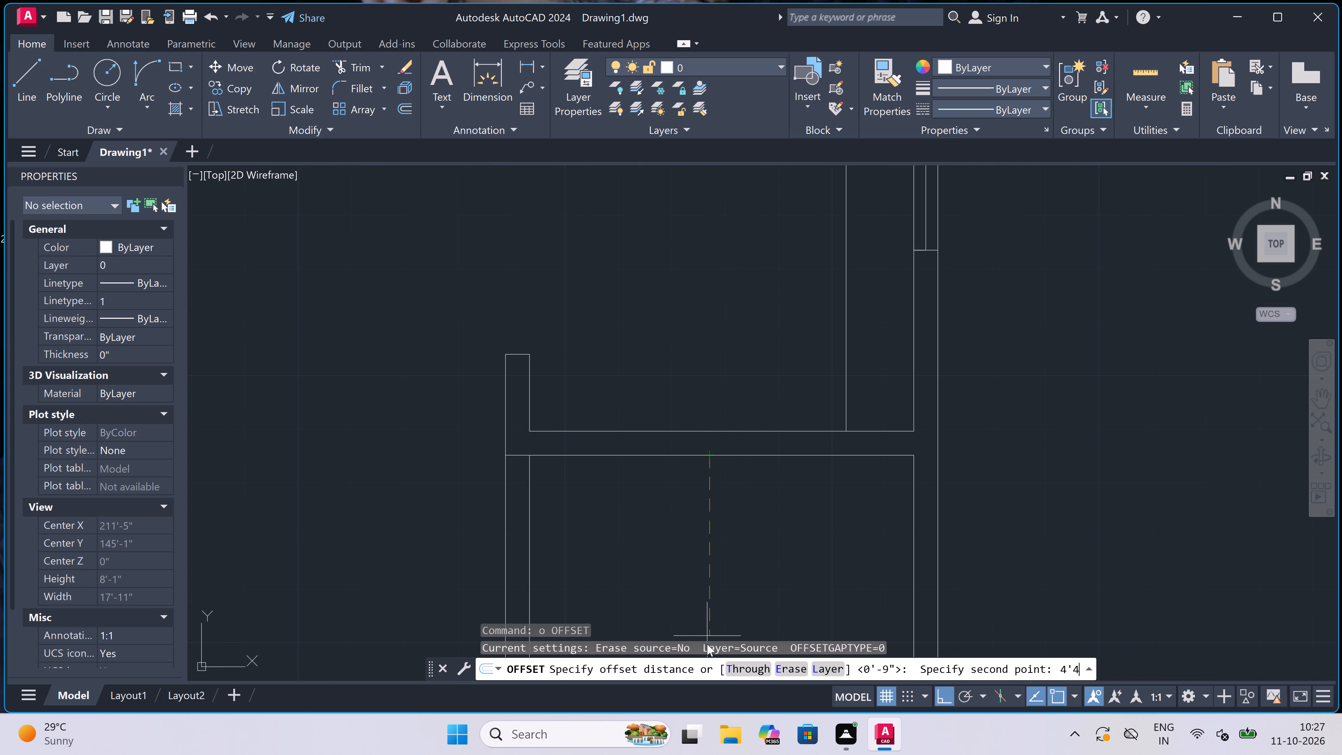
type("\"")
key("space")
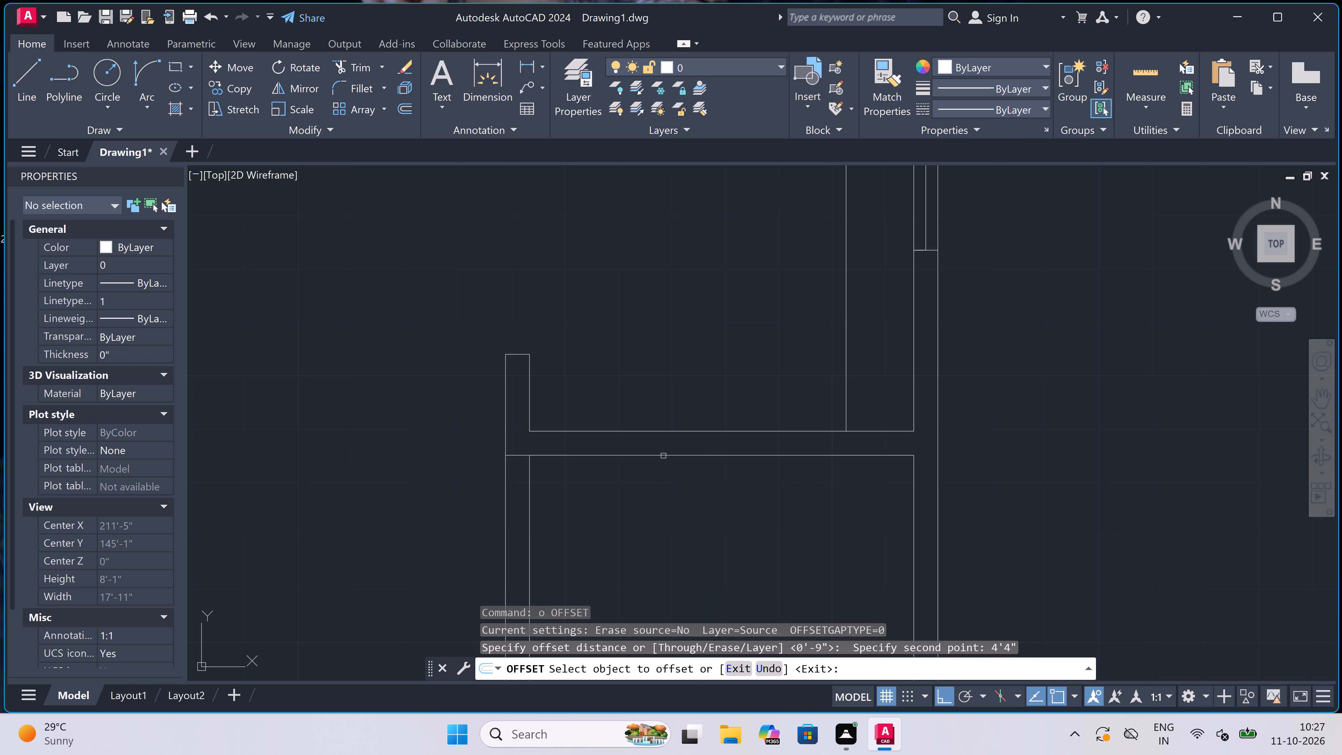
left_click_drag(663, 456, 665, 461)
left_click(671, 501)
scroll(672, 496, "down", 5)
scroll(671, 539, "up", 4)
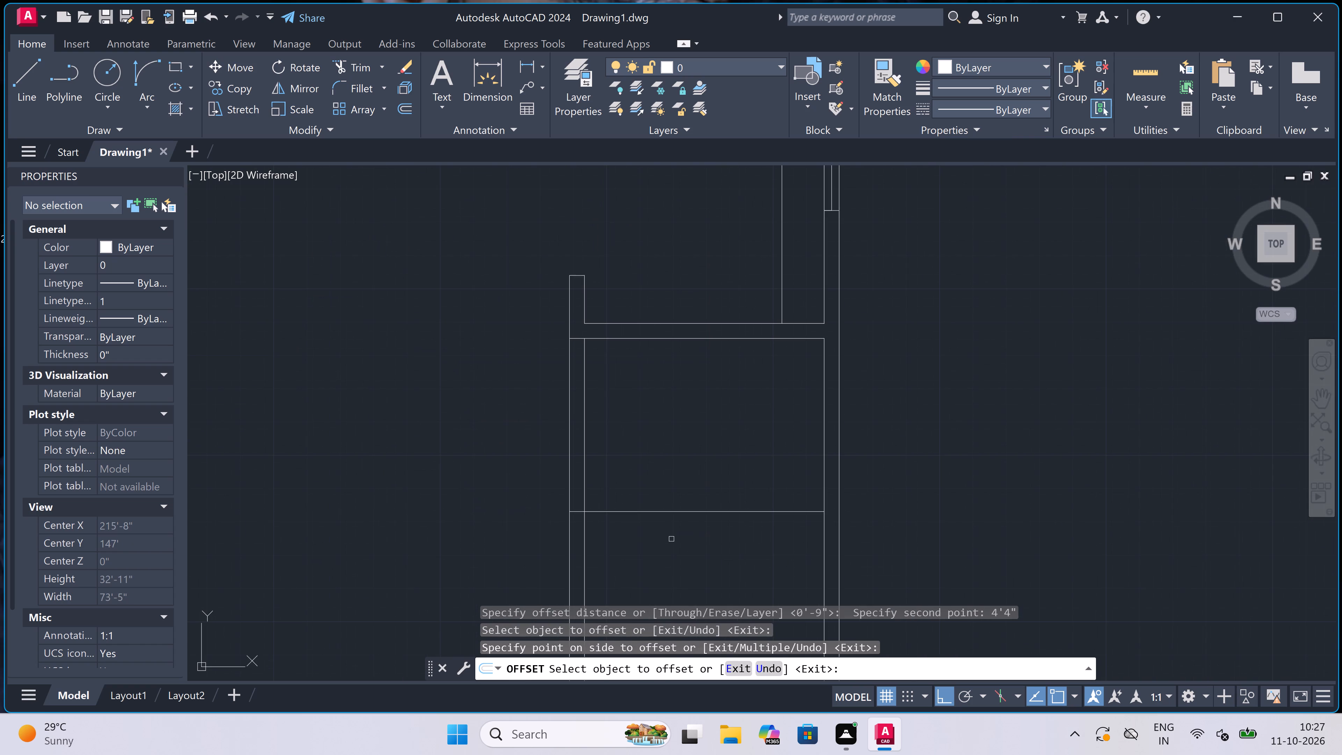
Offset the south face of the west small room's south wall 4'4" southward.
scroll(671, 539, "down", 4)
scroll(426, 519, "up", 3)
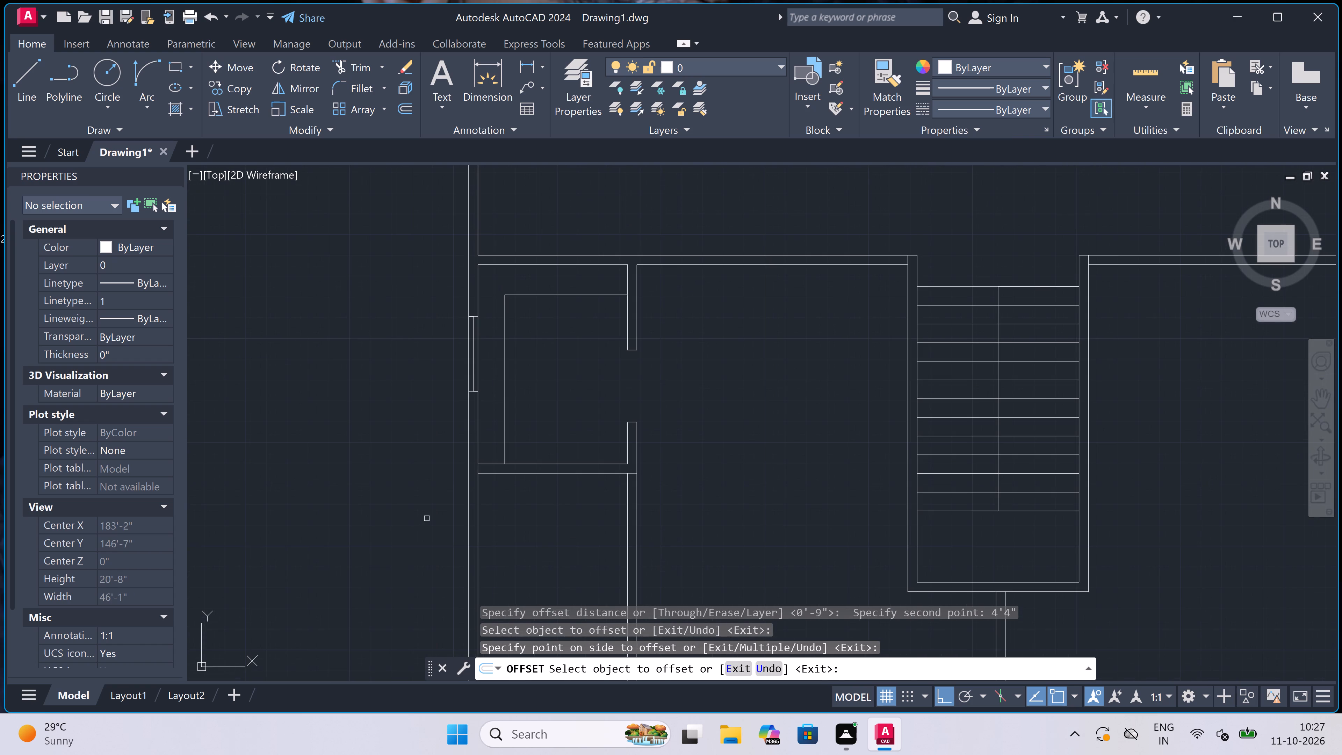
left_click(513, 475)
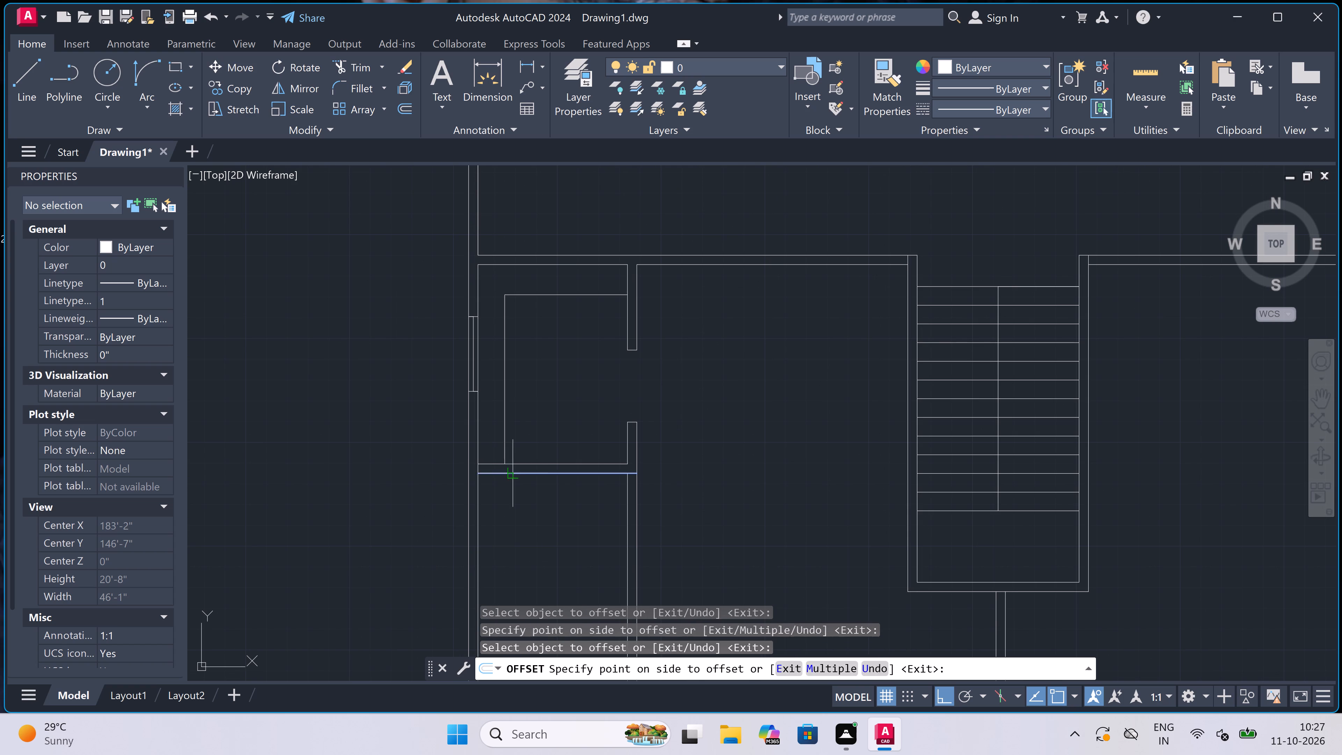
left_click(502, 559)
scroll(502, 559, "down", 3)
scroll(500, 561, "up", 3)
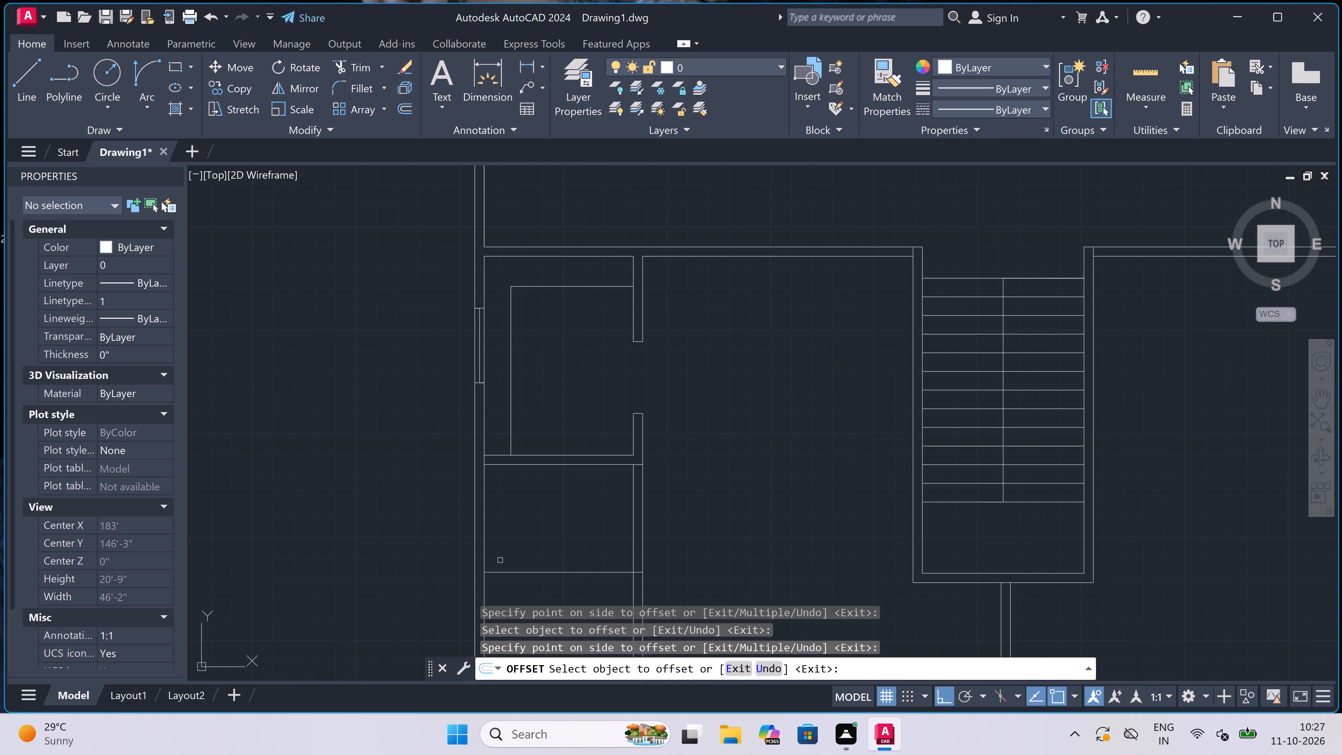
key("Escape")
Offset the new line south of the west small room 4.5" southward to form the lower room's south wall.
key("space")
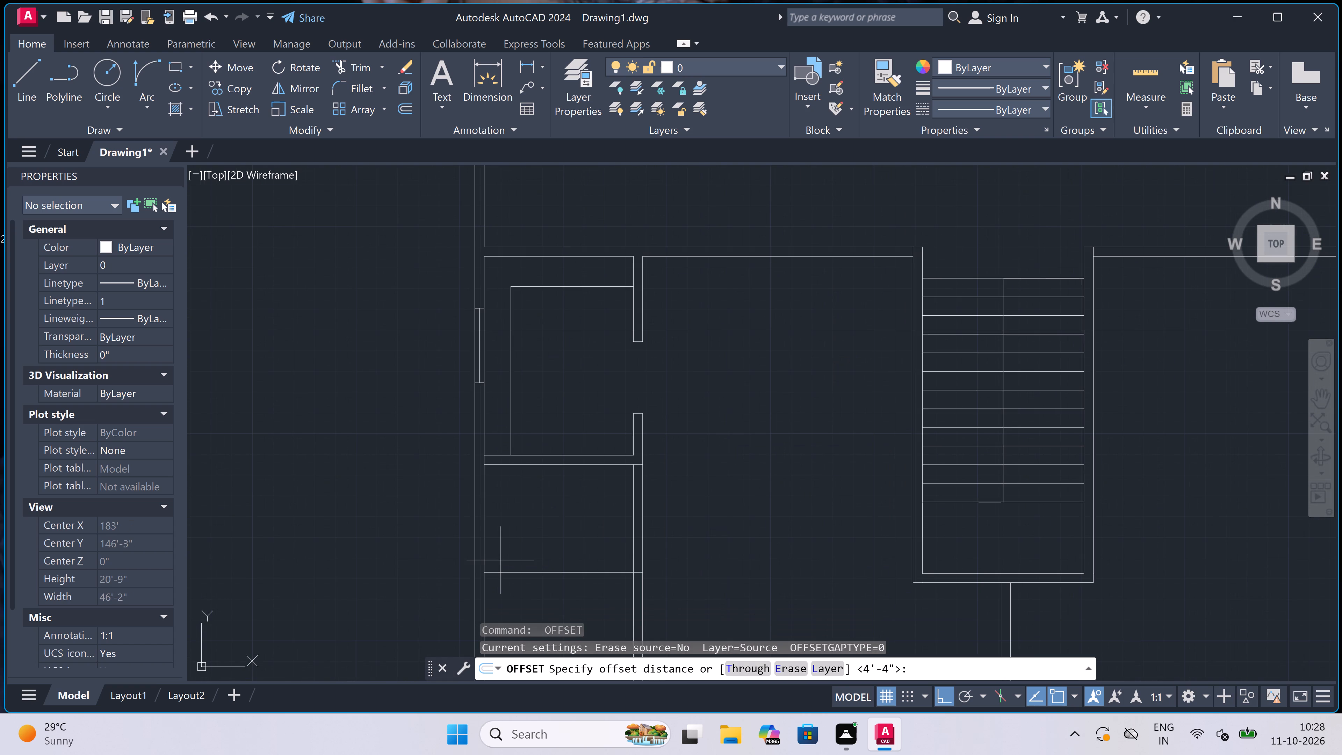
key("Escape")
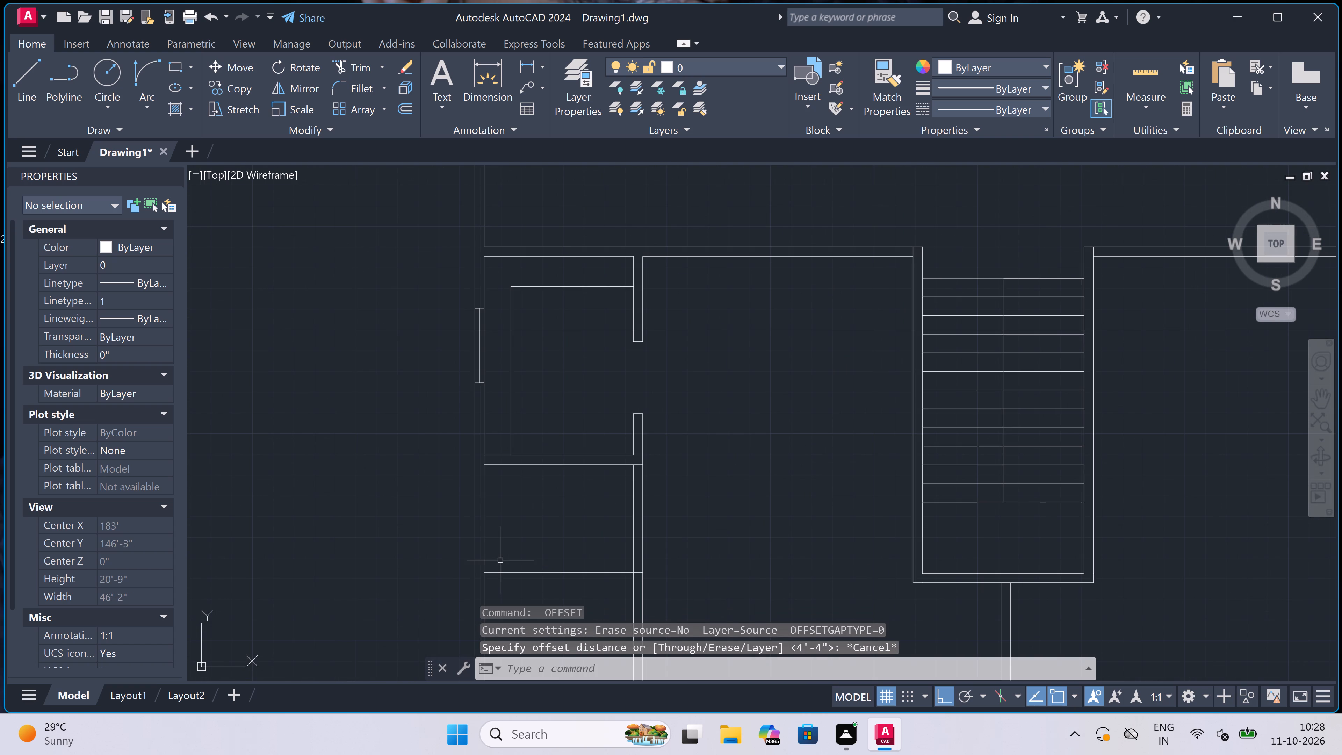
type("o")
key("space")
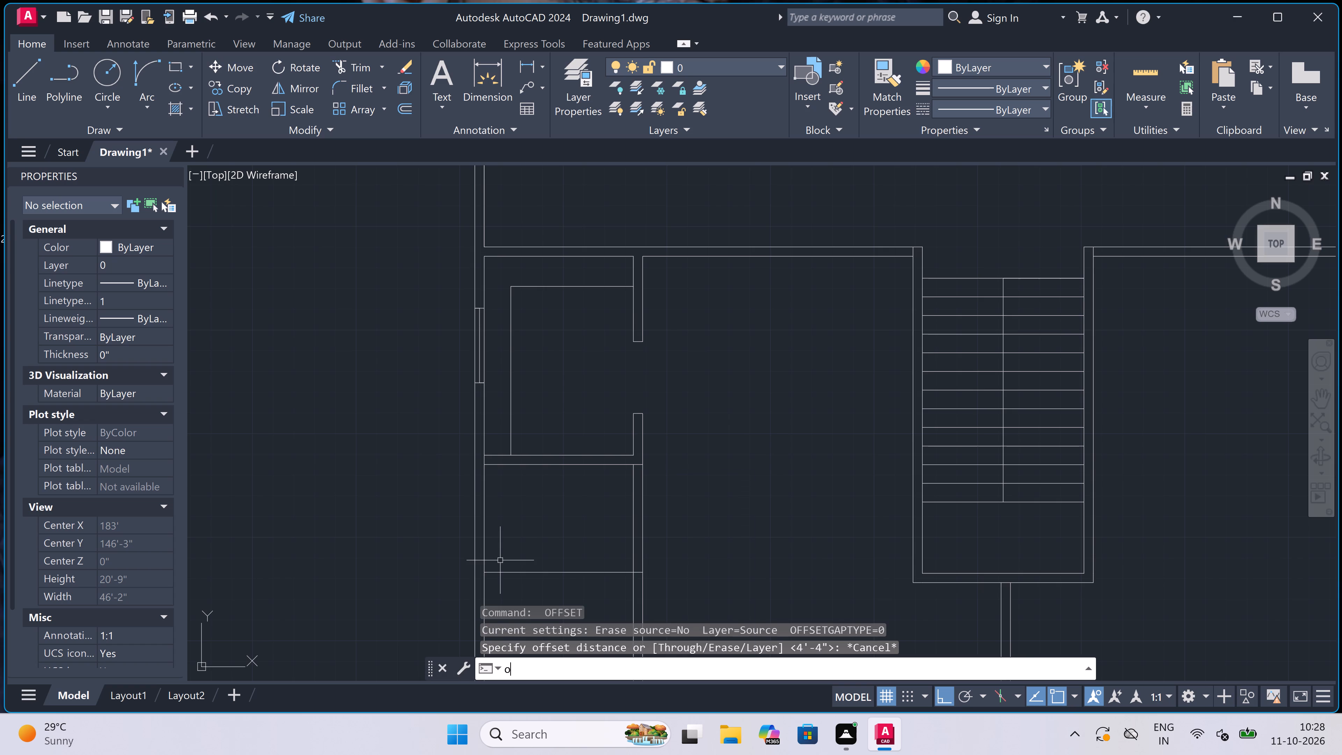
scroll(505, 550, "down", 2)
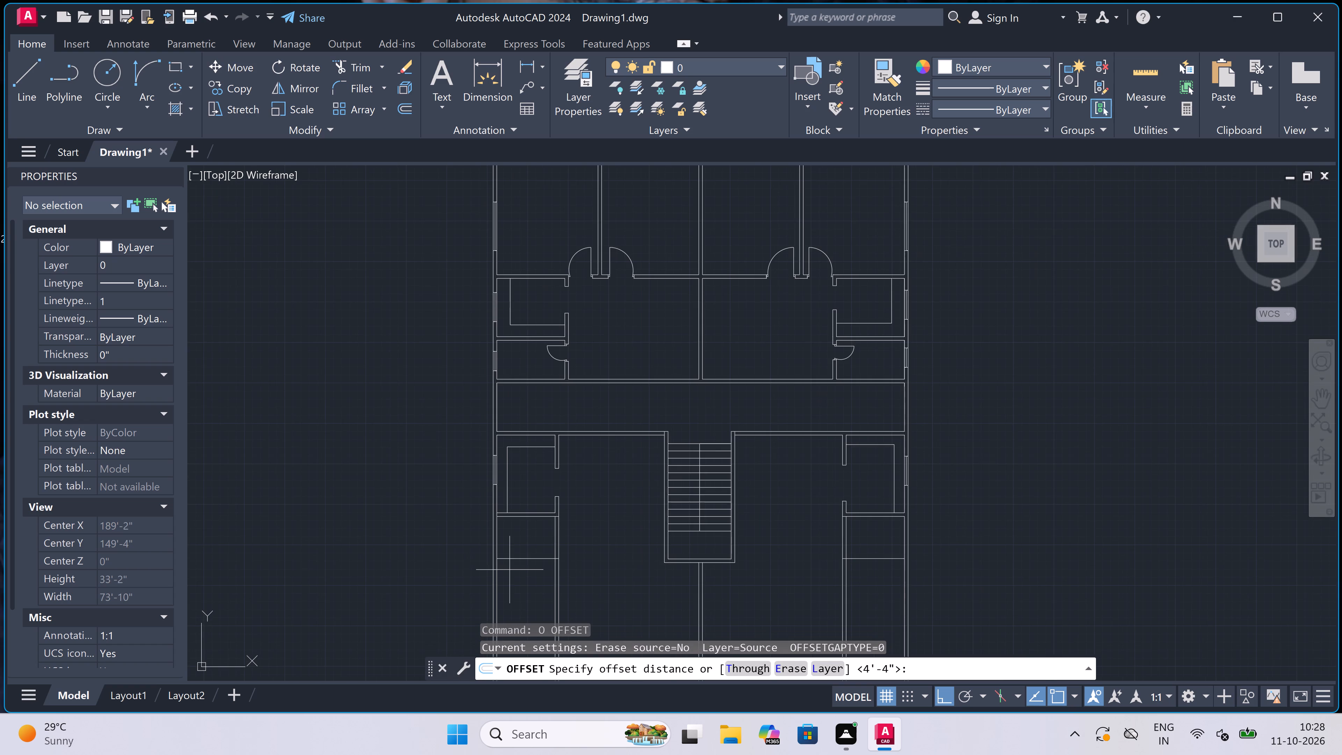
scroll(517, 592, "up", 3)
left_click_drag(527, 459, 530, 499)
type("4.5")
type("\"")
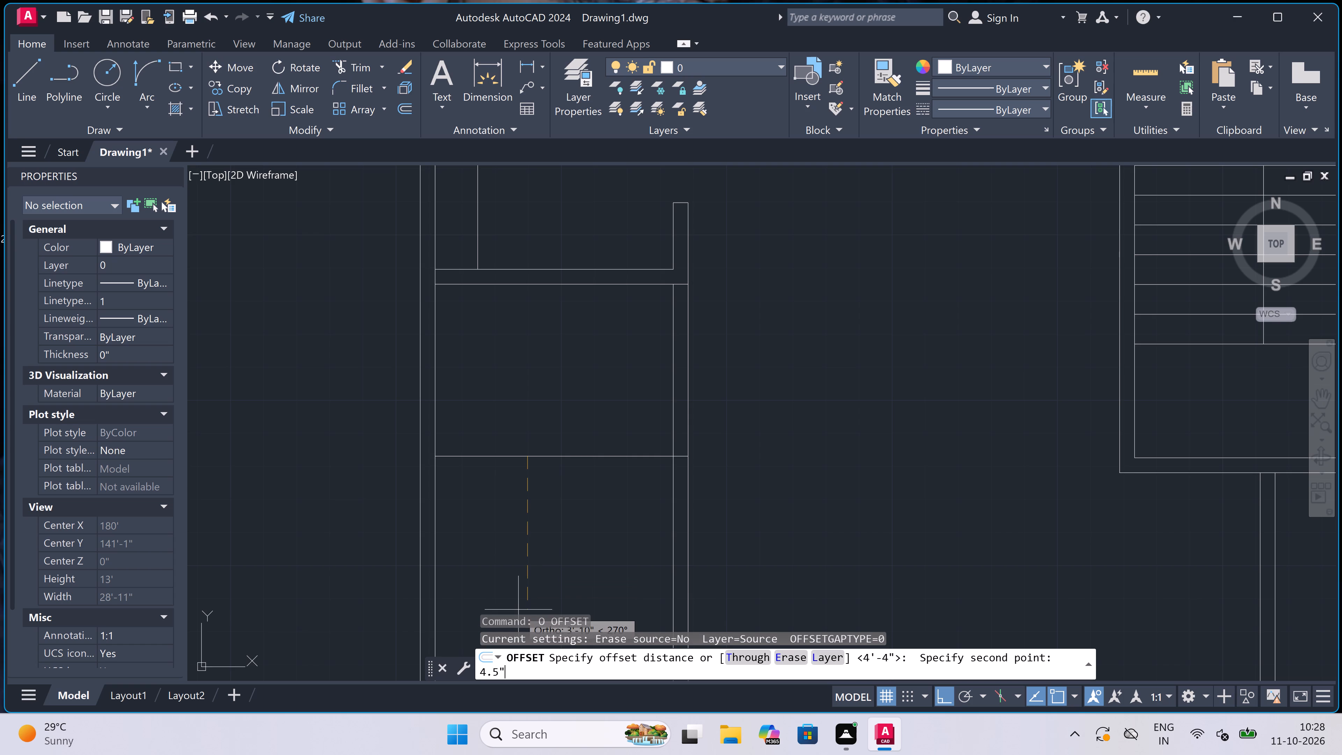
key("space")
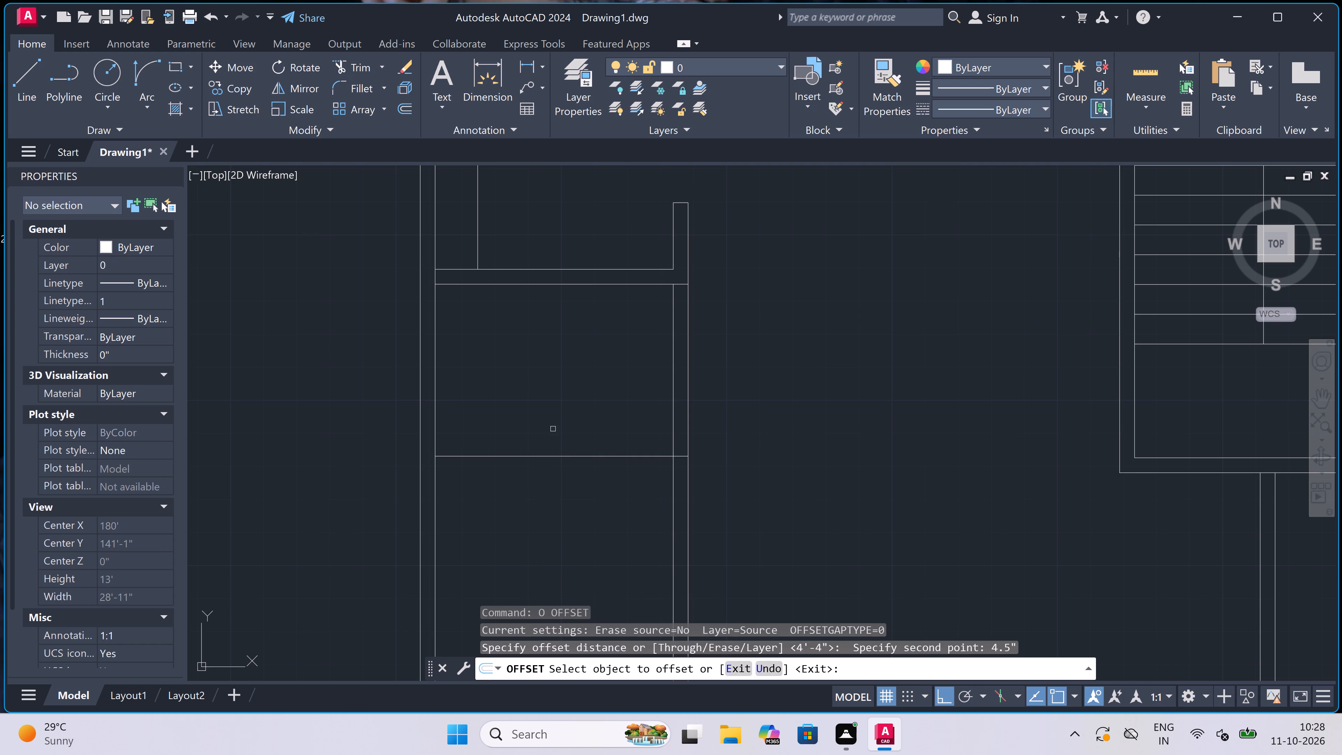
left_click(525, 455)
left_click(512, 513)
Offset the matching line south of the east small room 4.5" southward to form the lower room's south wall.
scroll(512, 510, "down", 4)
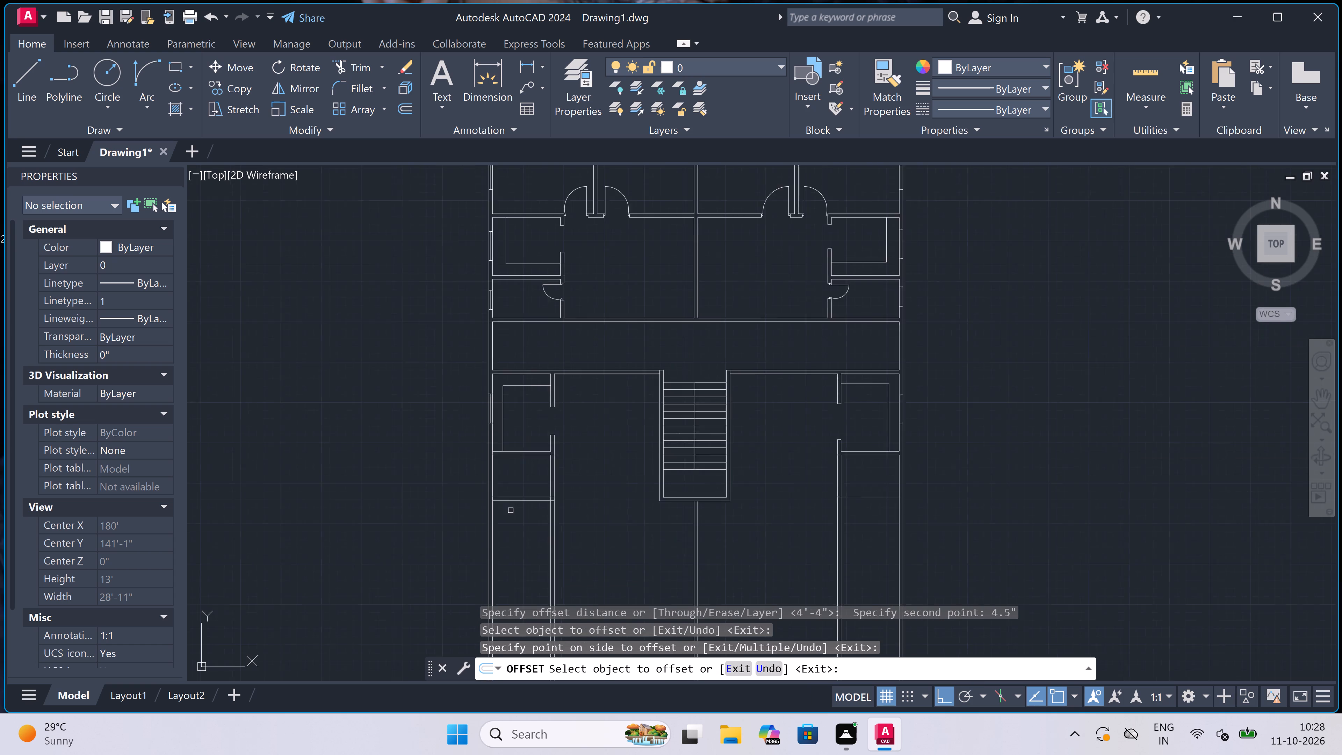
scroll(710, 521, "up", 2)
scroll(755, 467, "up", 1)
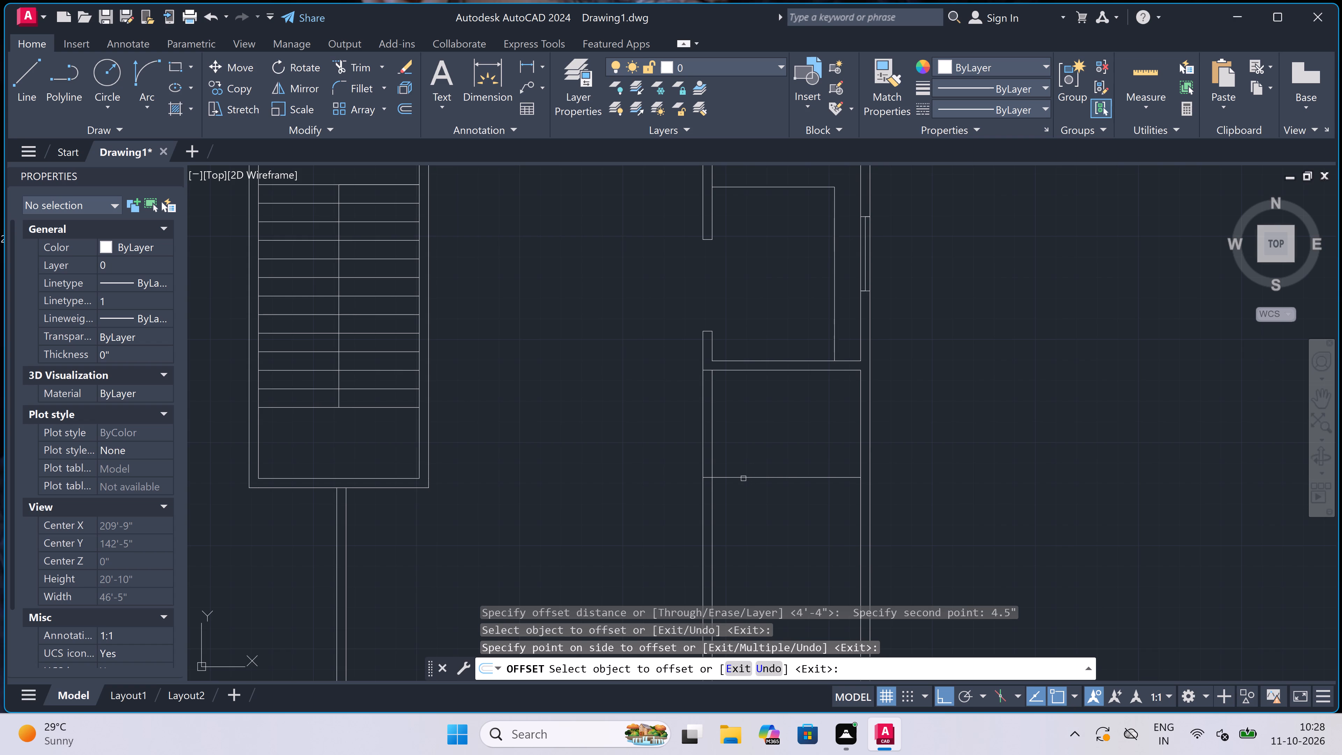
left_click(743, 479)
left_click(744, 544)
scroll(564, 511, "down", 3)
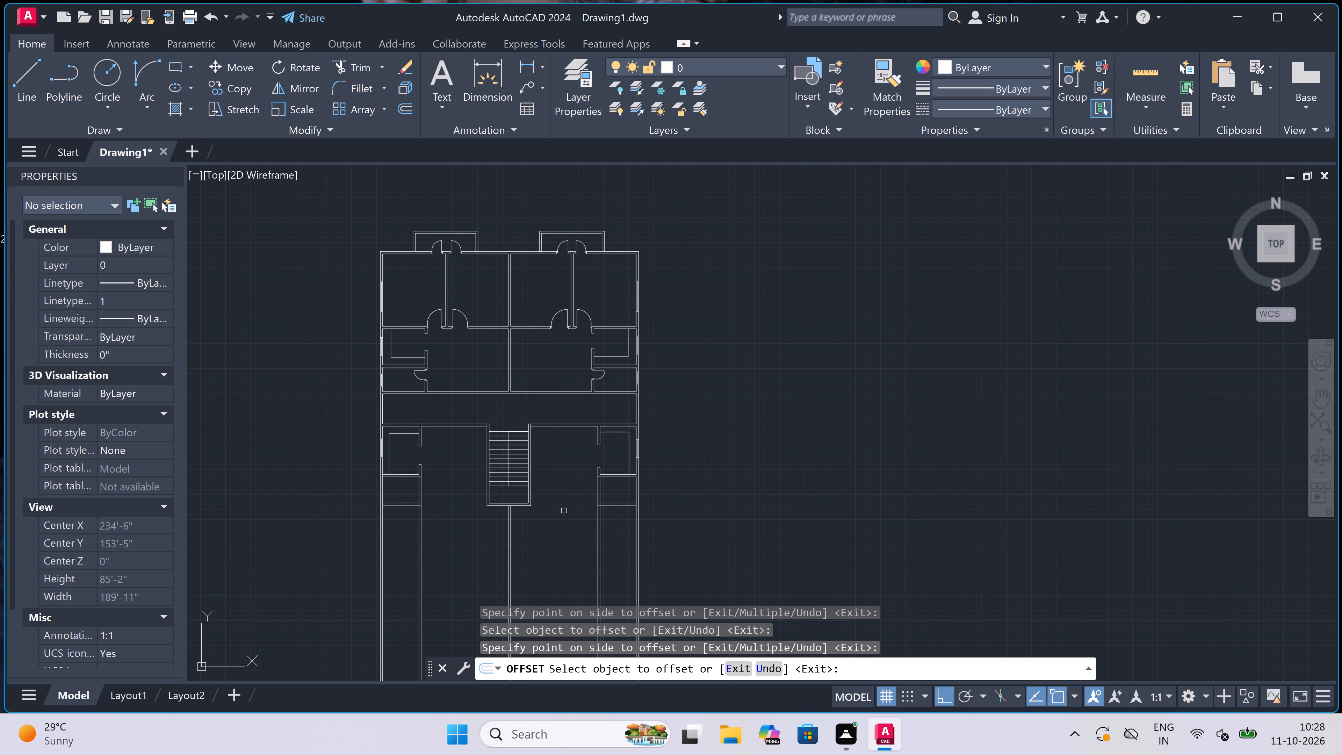
key("Escape")
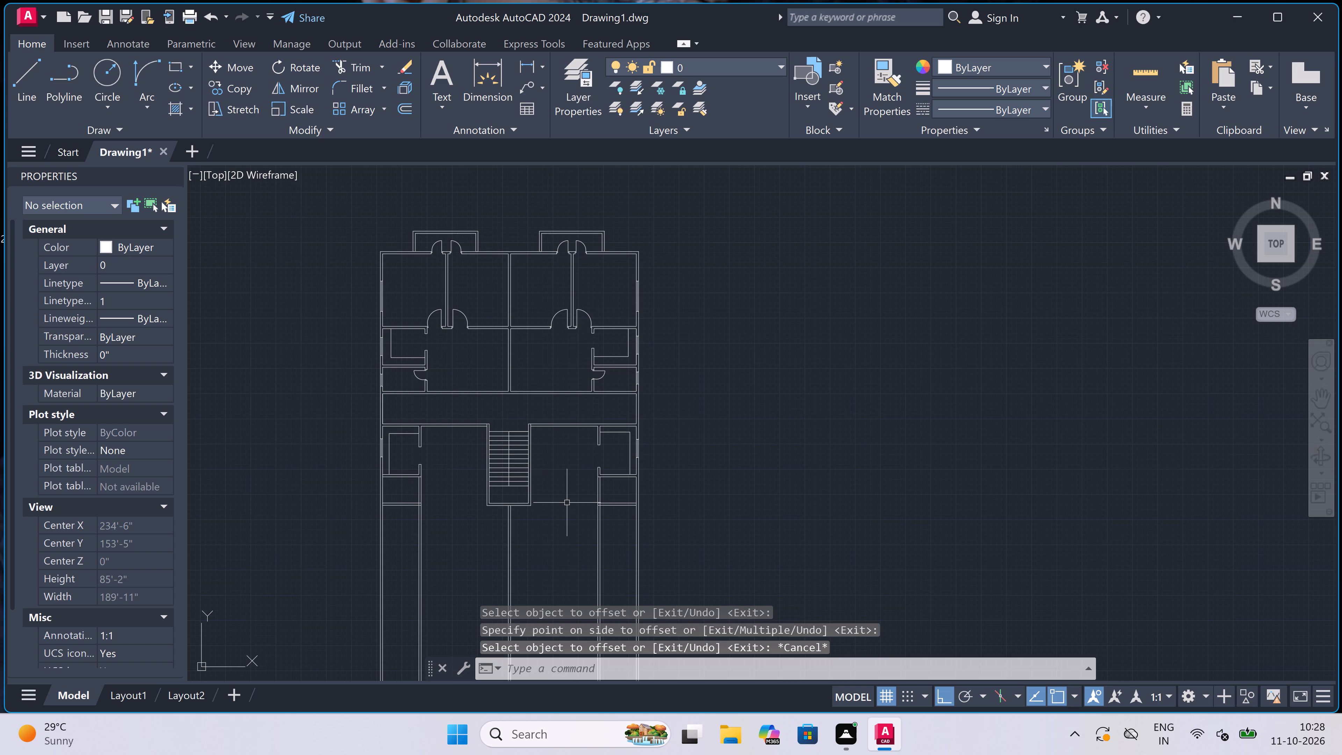
Draw a 2' window in the west outer wall of the new west room, with jamb lines across the wall and a centre line.
scroll(633, 411, "down", 2)
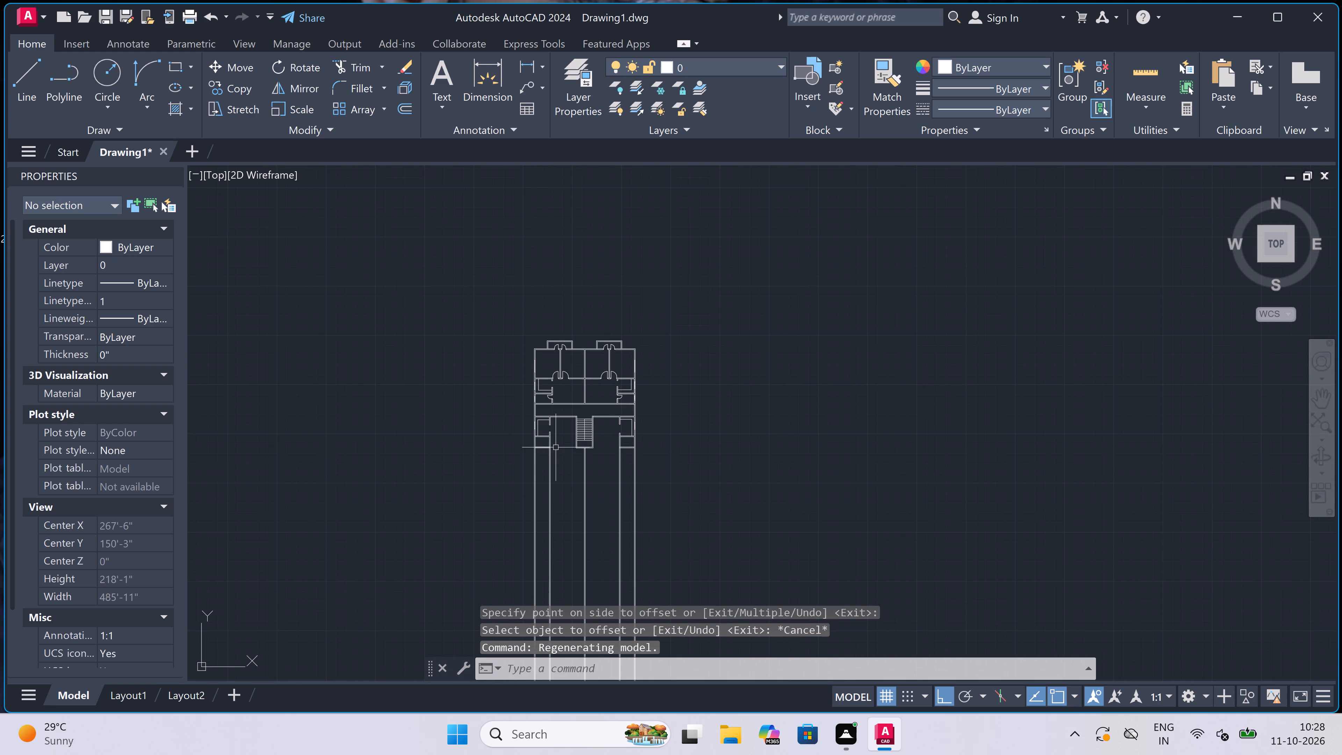
scroll(514, 435, "up", 3)
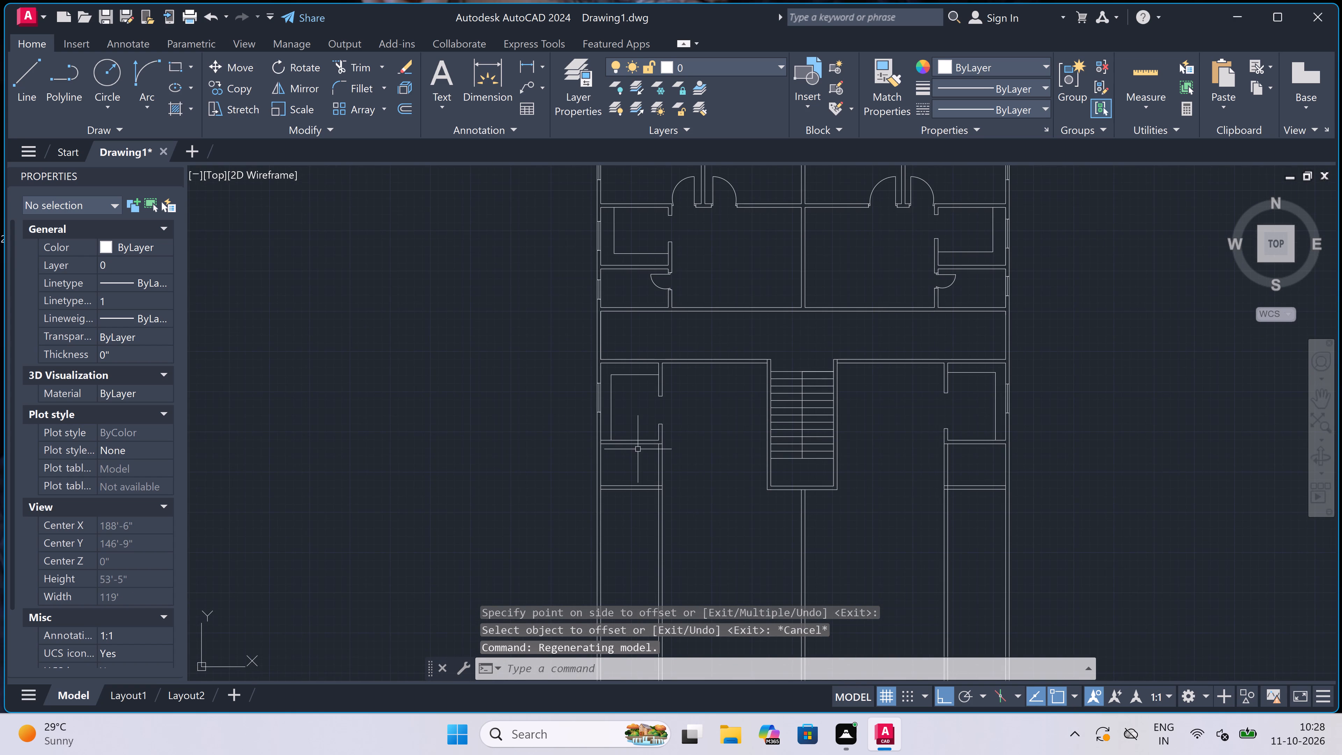
scroll(711, 460, "up", 2)
scroll(581, 453, "down", 1)
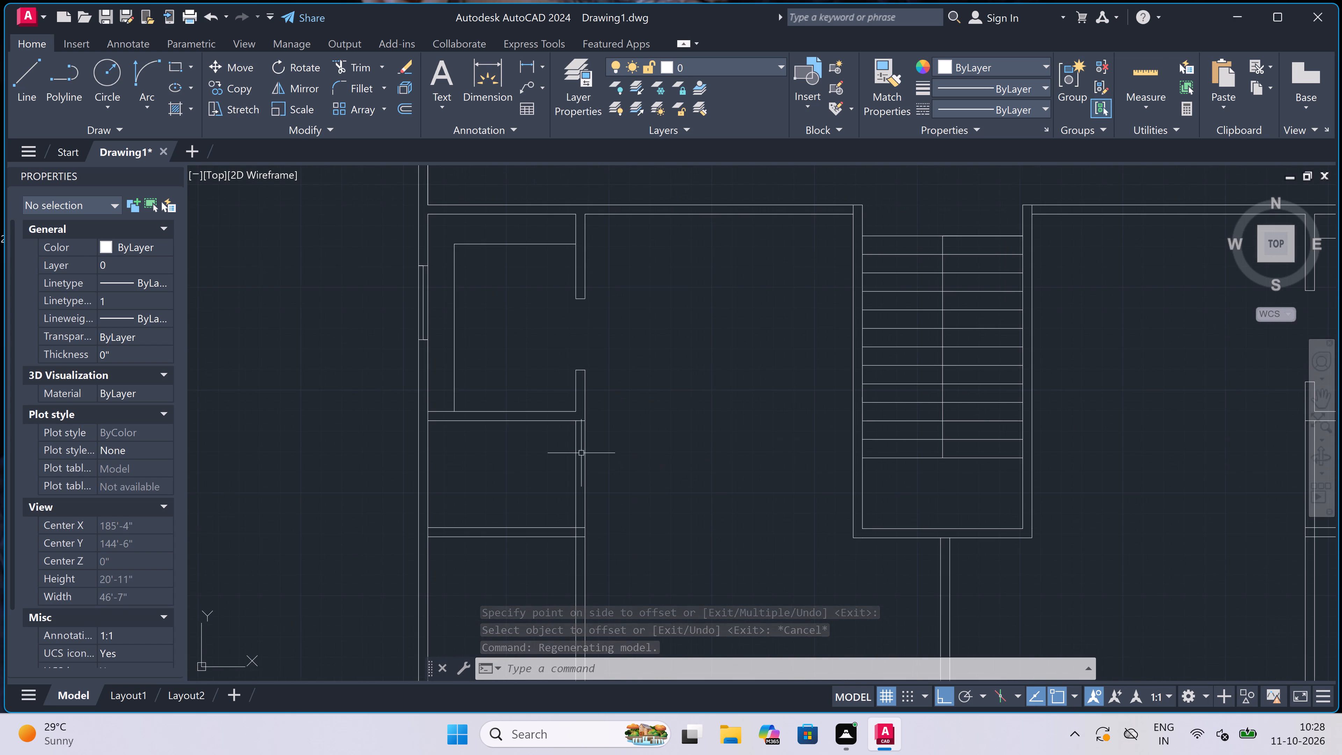
scroll(581, 453, "down", 1)
scroll(495, 453, "up", 2)
scroll(541, 481, "up", 2)
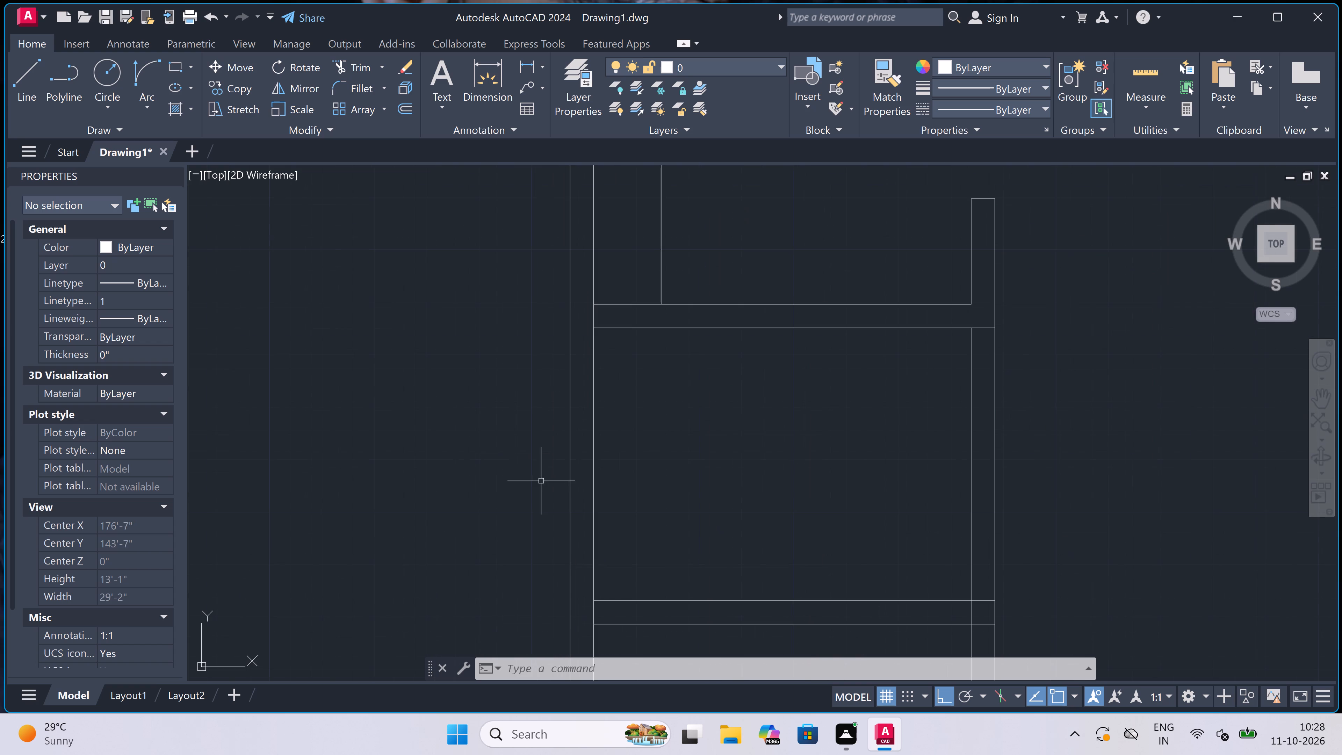
scroll(579, 494, "down", 2)
scroll(581, 519, "up", 3)
scroll(582, 506, "down", 1)
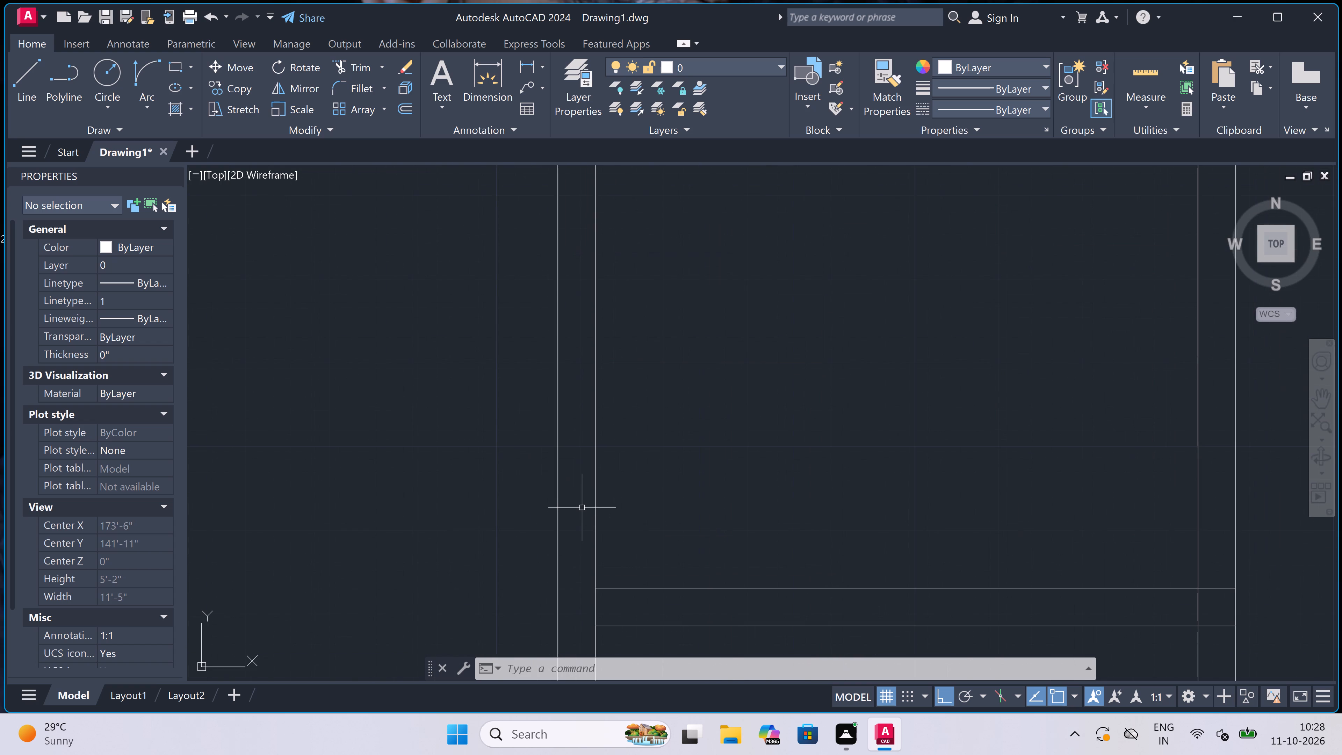
type("l")
key("space")
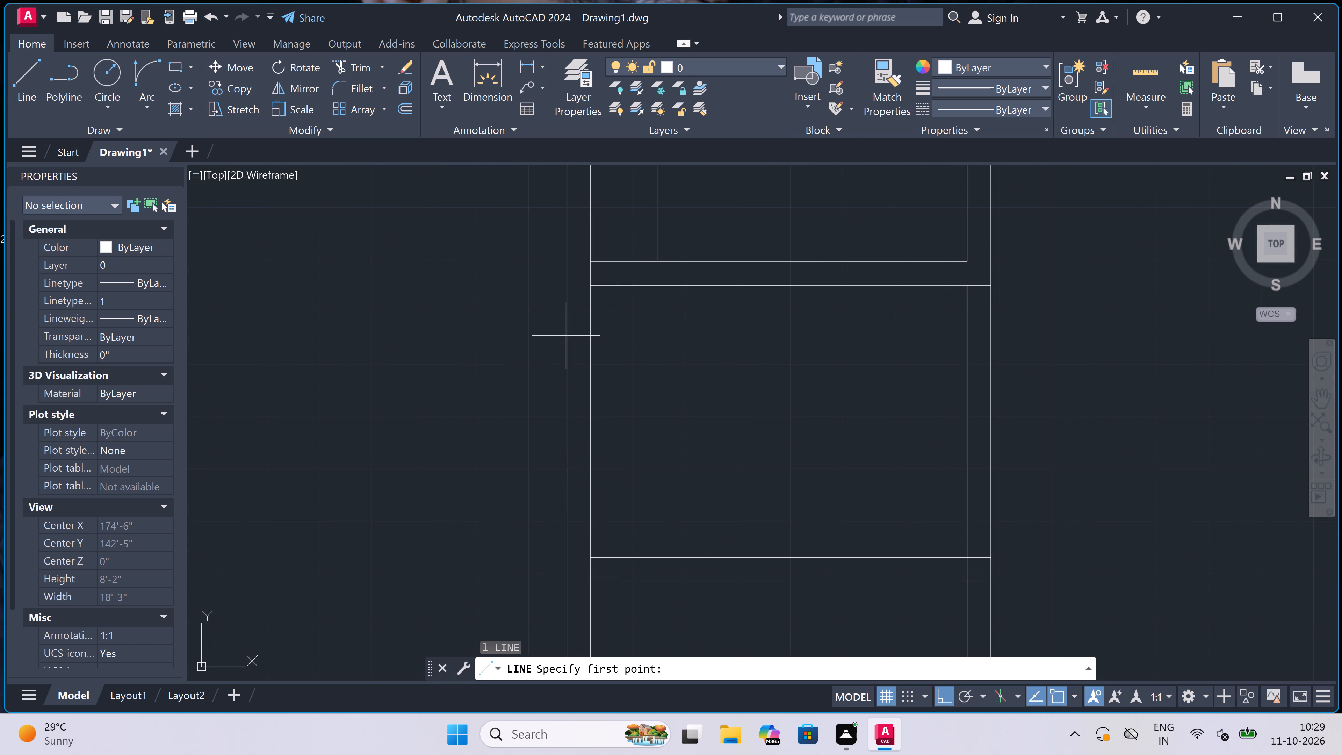
left_click(568, 345)
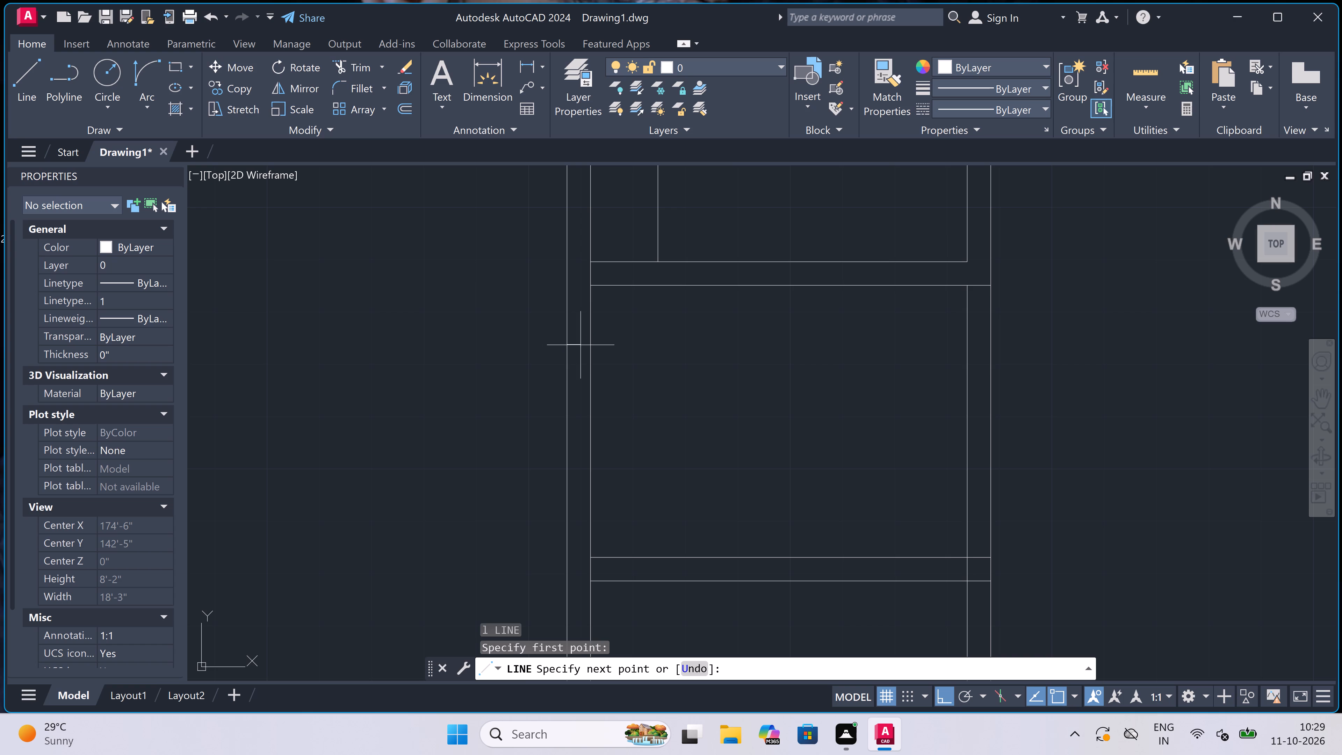
left_click(591, 347)
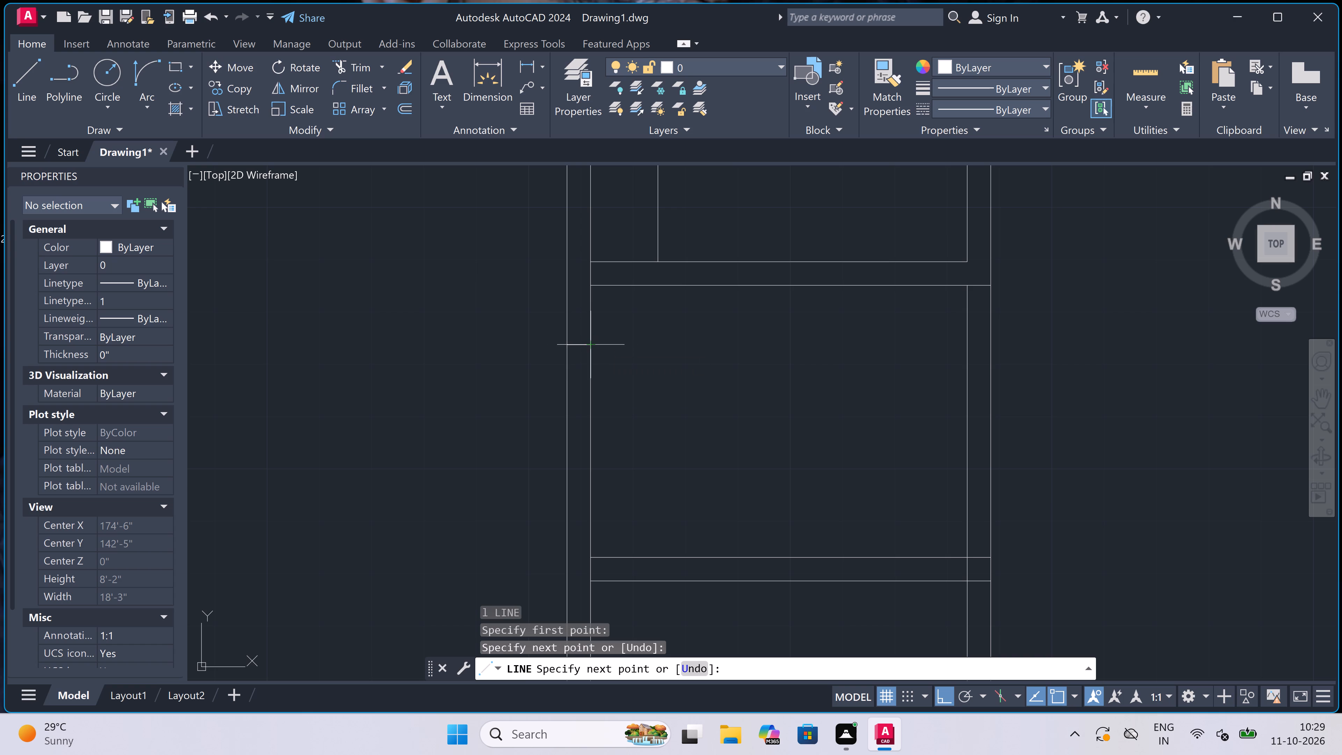
left_click(578, 347)
scroll(579, 383, "up", 1)
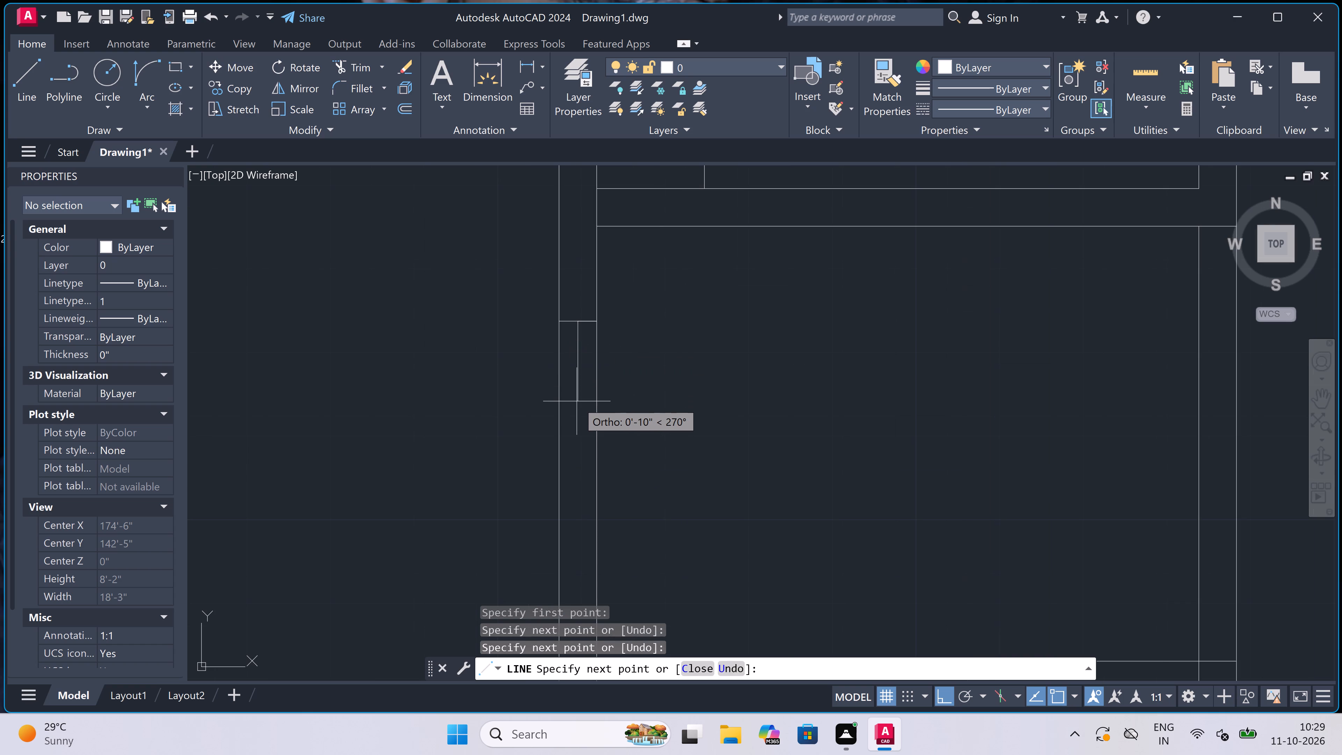
key("2")
type("'")
key("space")
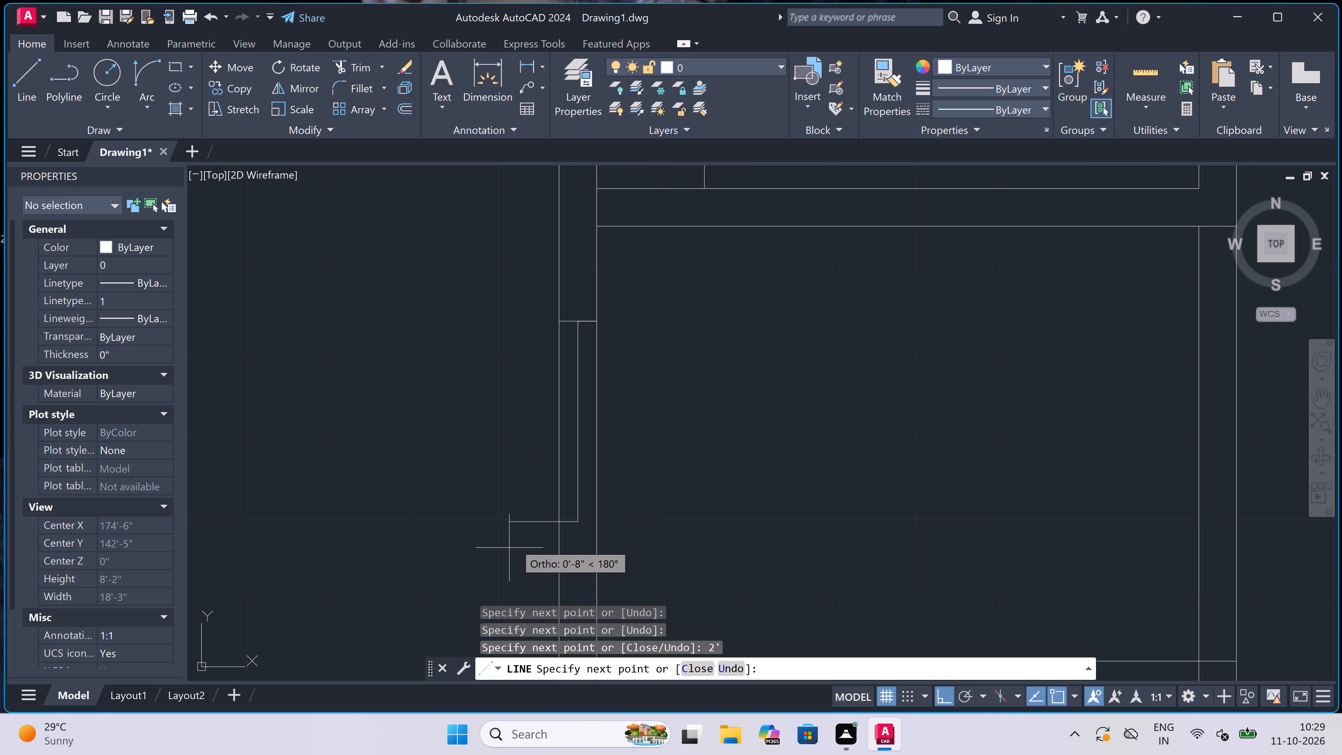
scroll(541, 525, "up", 1)
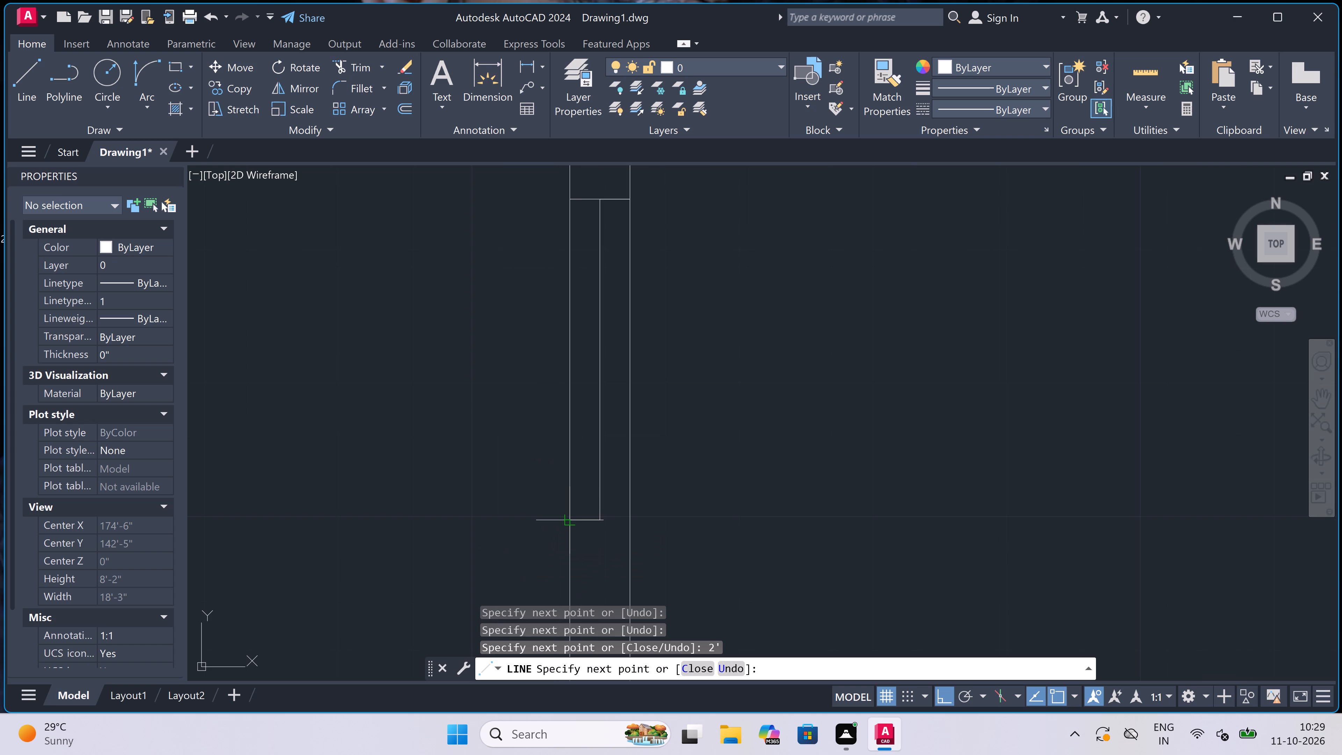
left_click(565, 523)
left_click(629, 518)
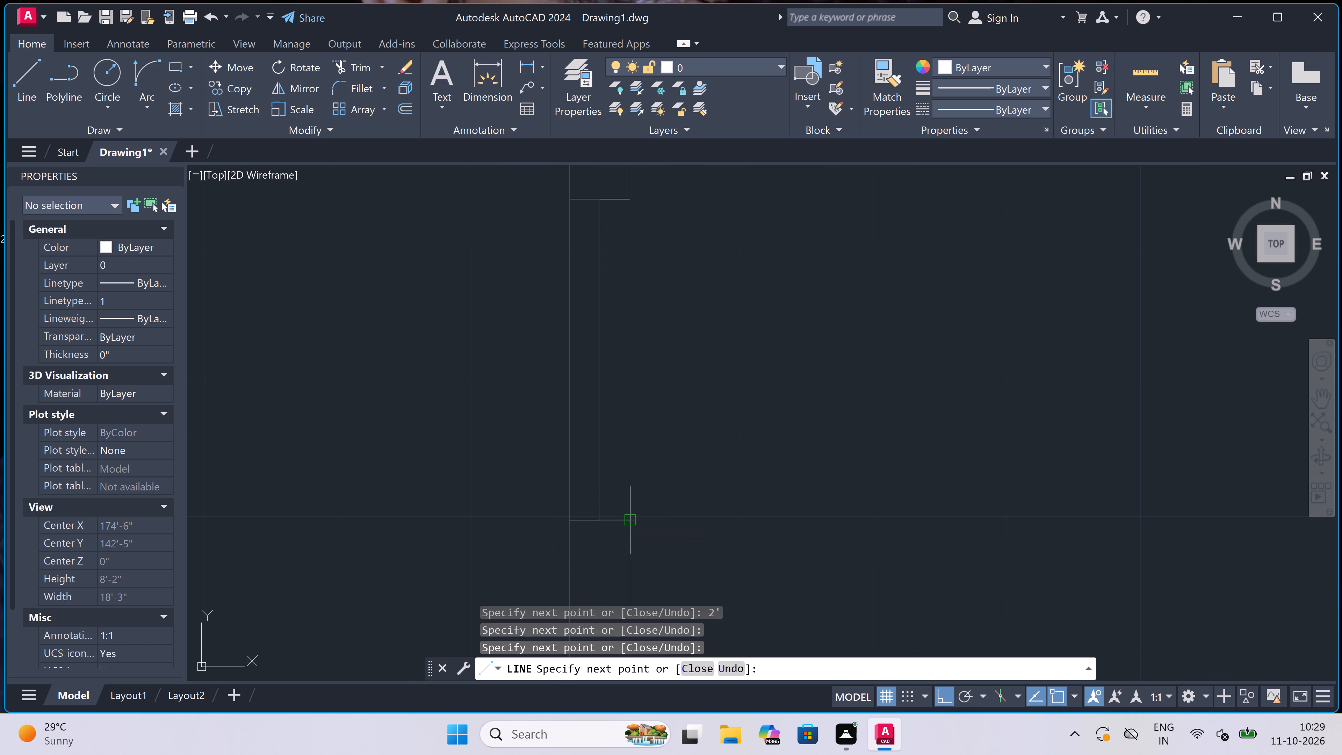
key("Escape")
Draw a matching 2' window in the east outer wall of the new east room, with jamb lines across the wall and a centre line.
key("space")
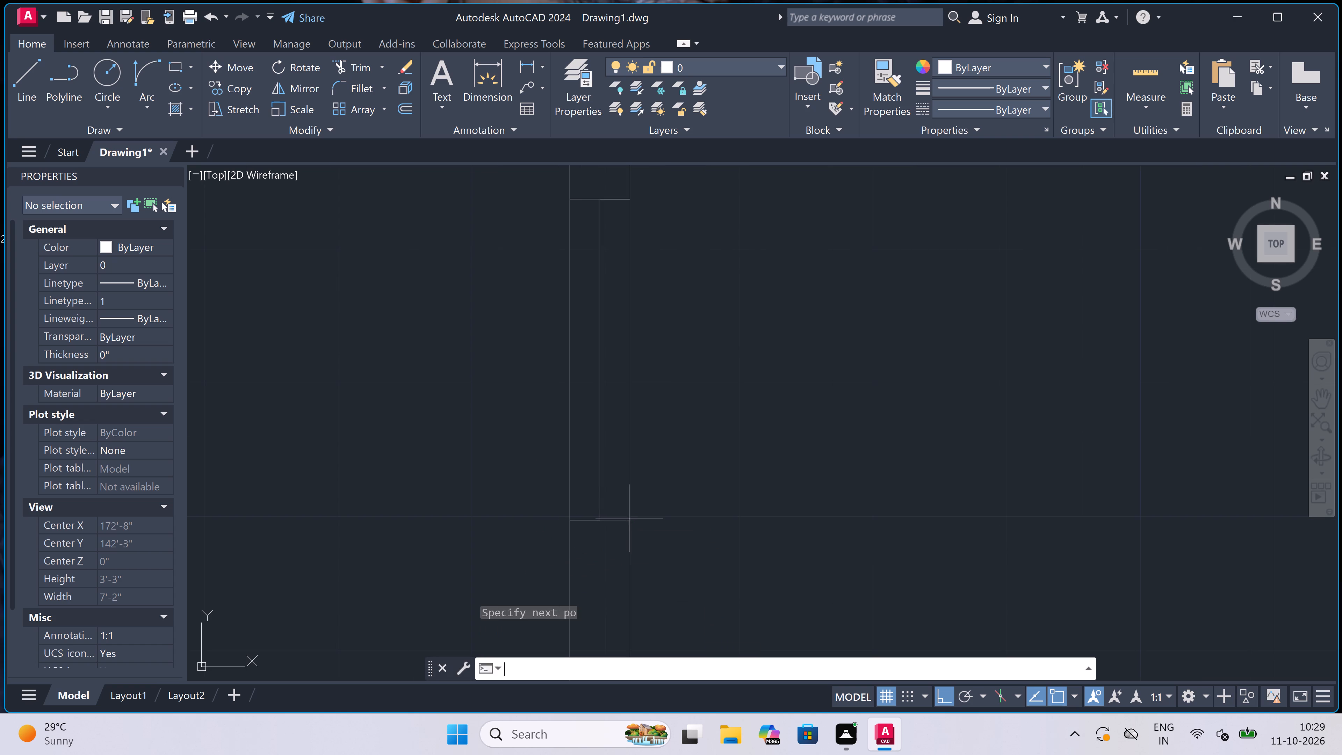
scroll(558, 414, "down", 5)
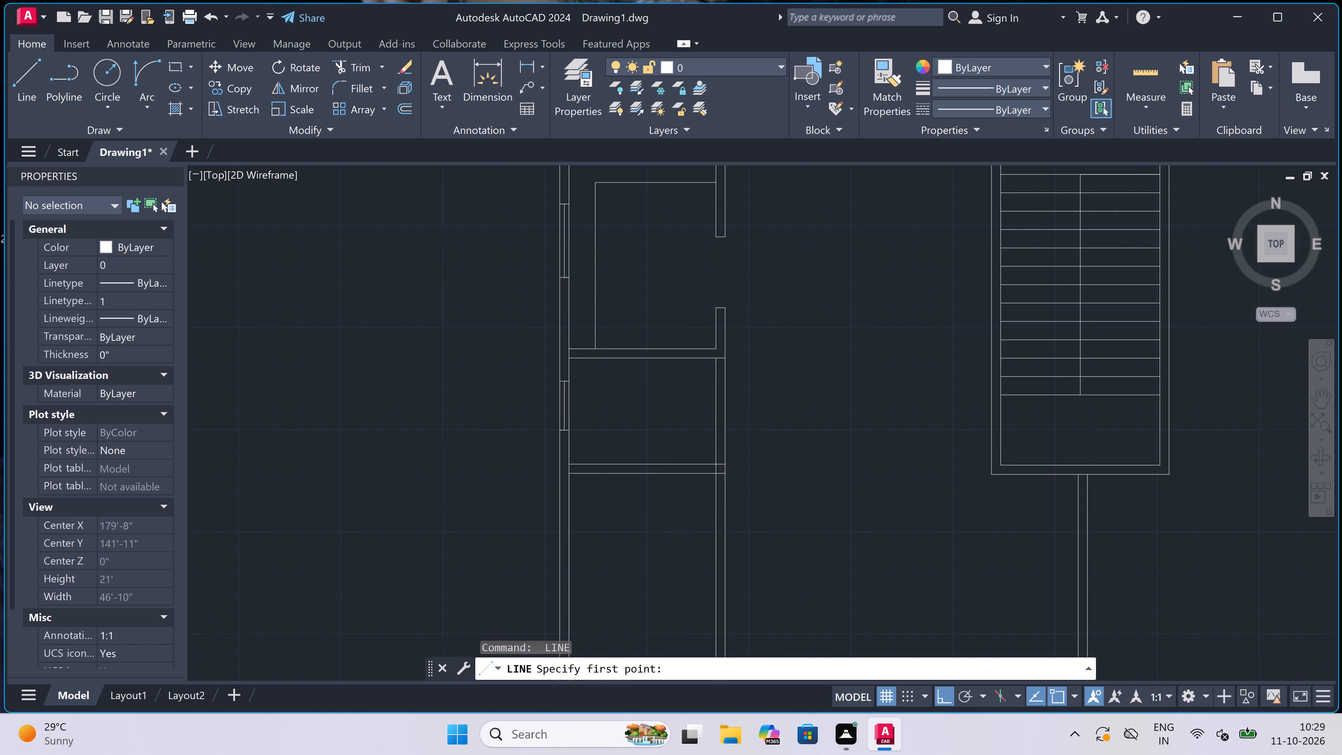
scroll(558, 414, "down", 1)
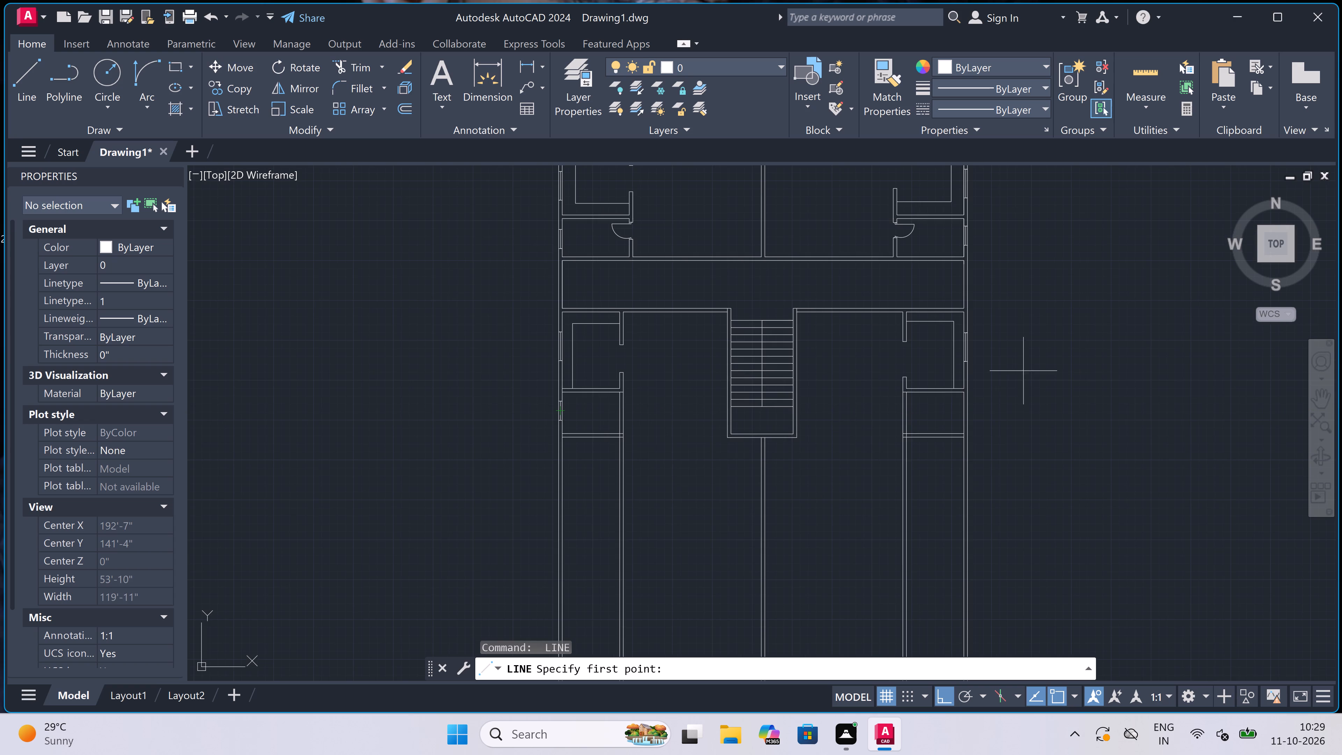
scroll(1010, 391, "up", 2)
scroll(909, 408, "up", 2)
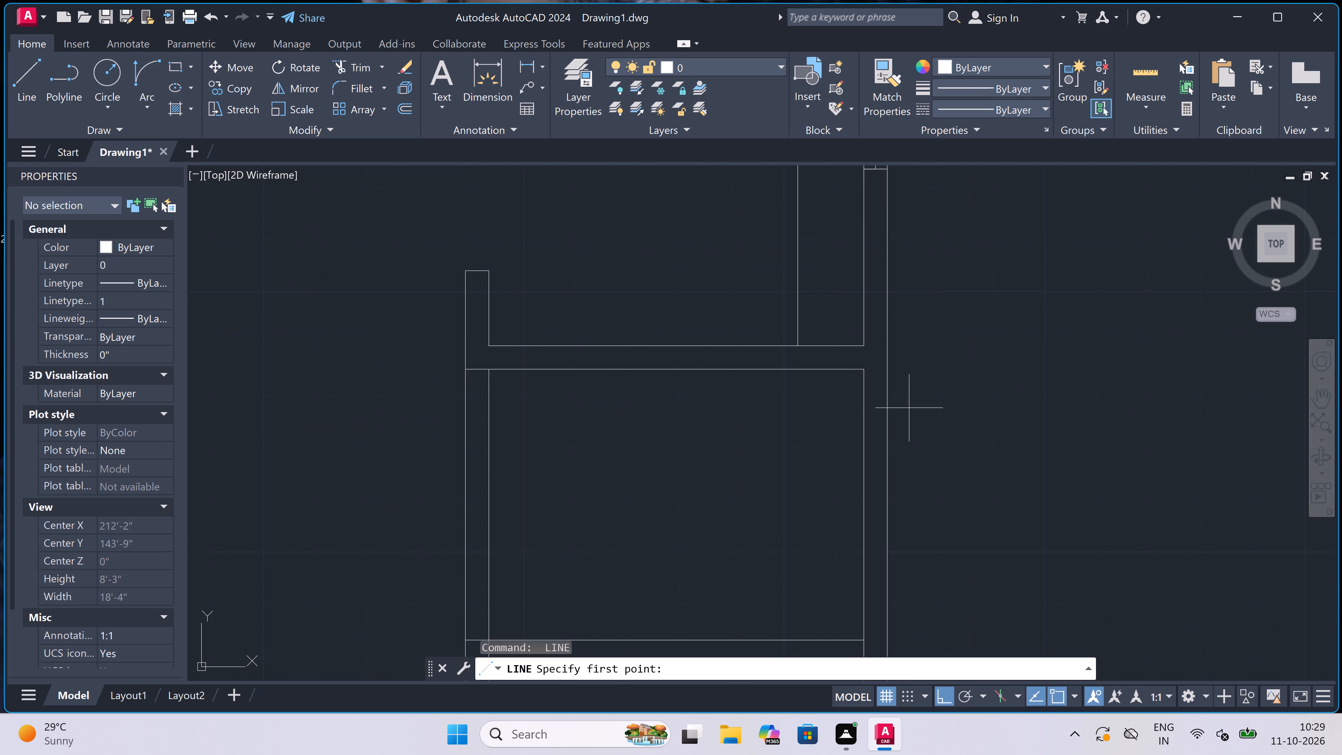
double_click(866, 425)
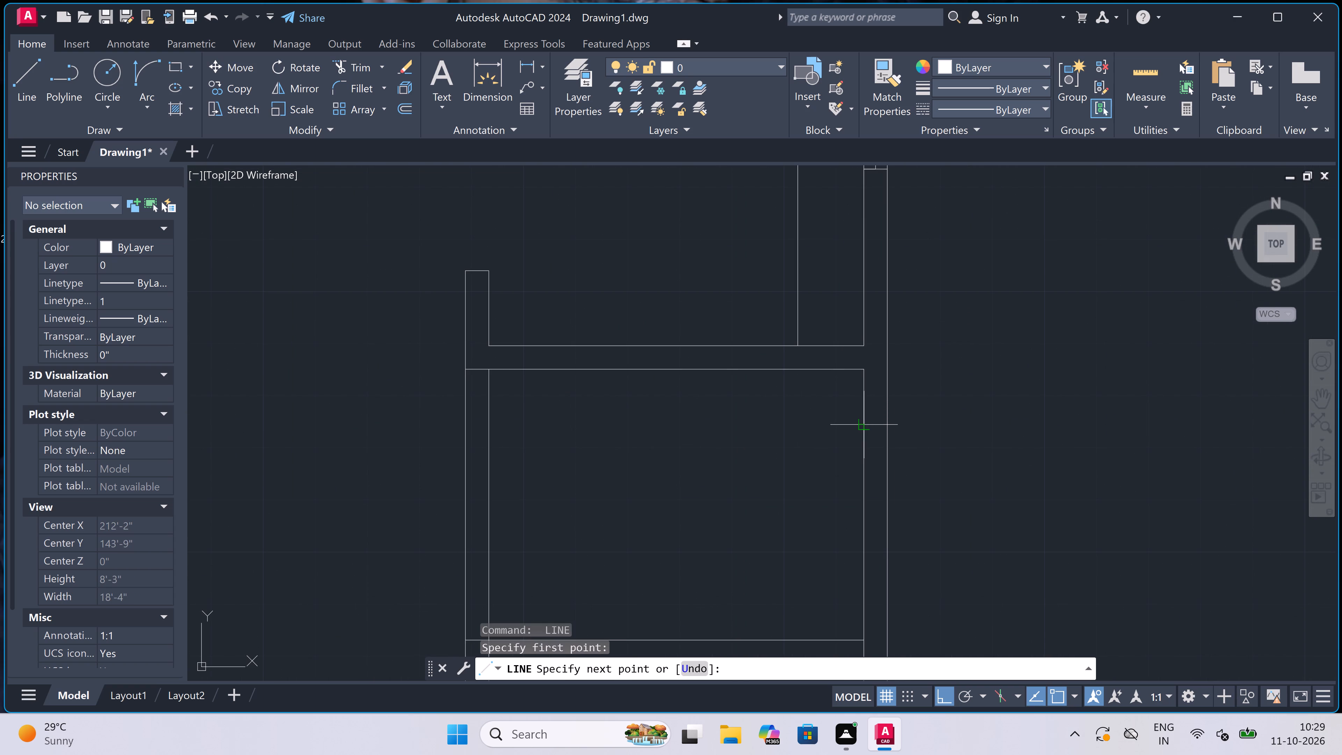
scroll(867, 425, "up", 1)
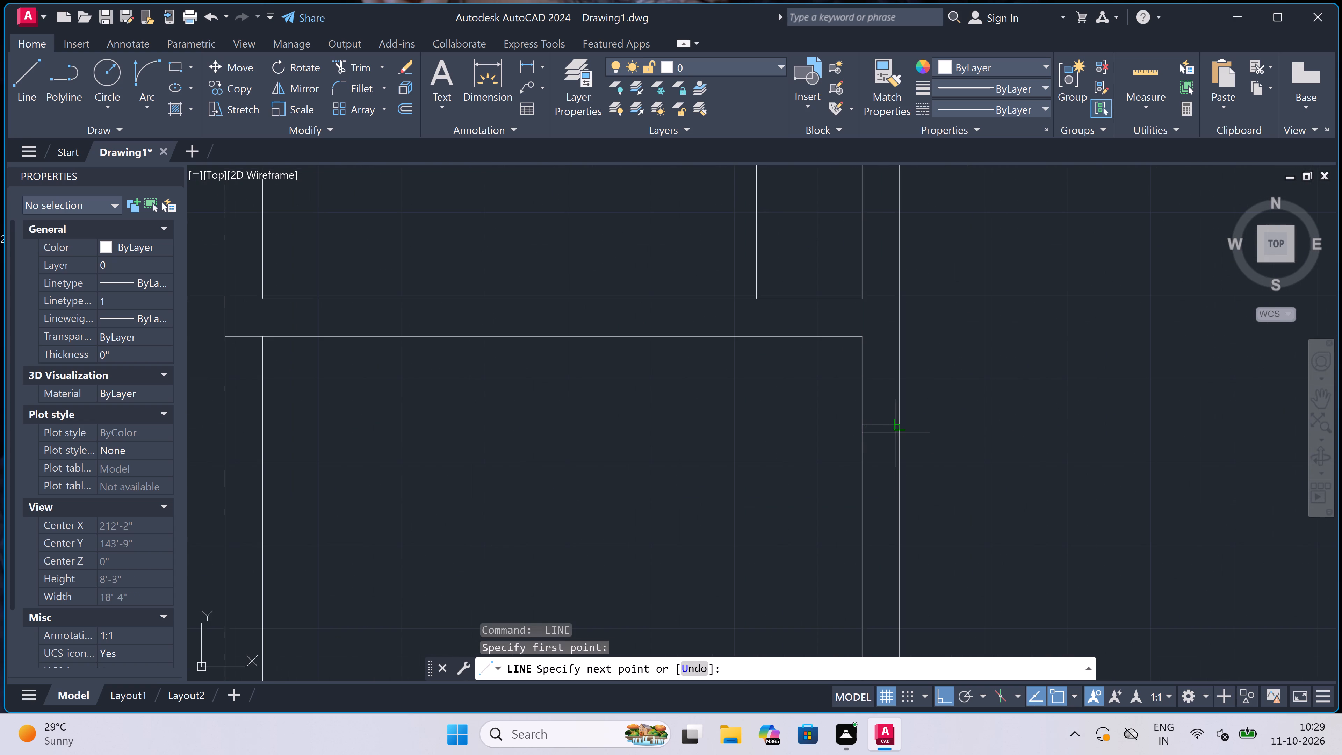
left_click(895, 430)
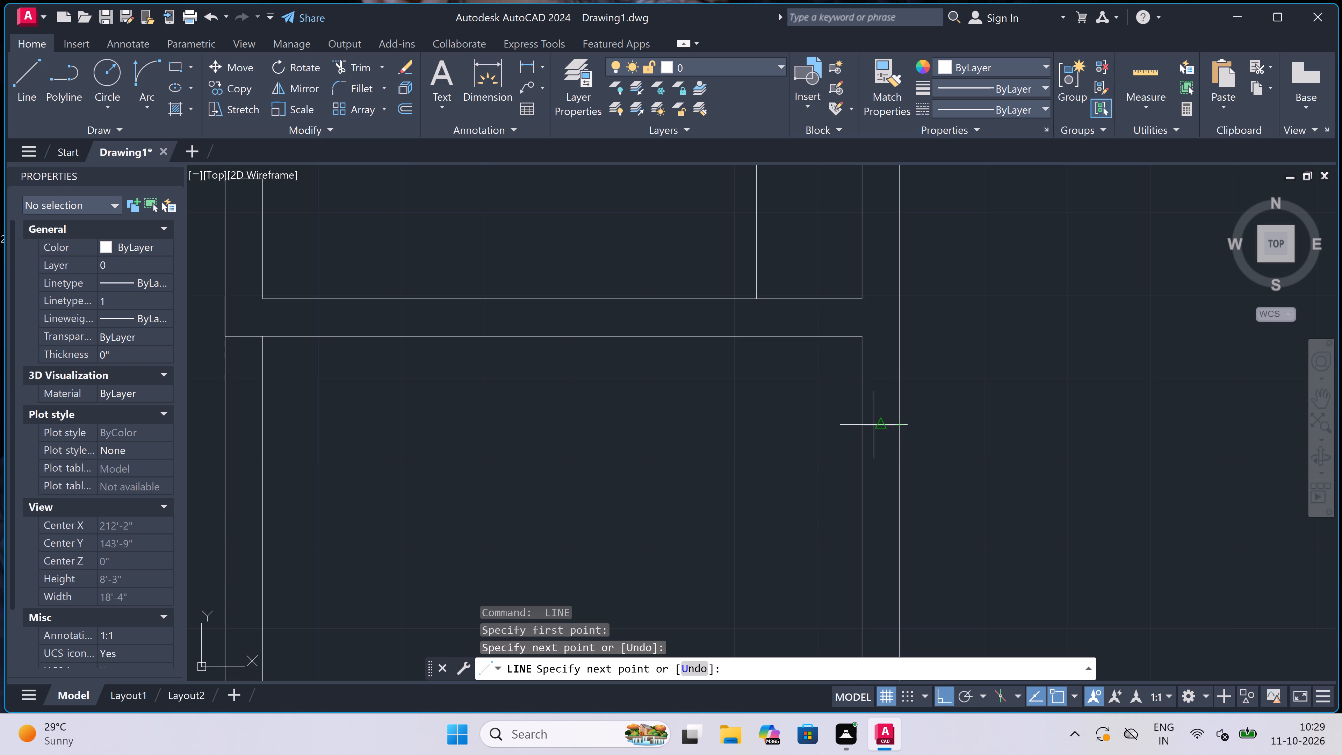
left_click(879, 425)
scroll(879, 425, "down", 3)
scroll(882, 438, "up", 4)
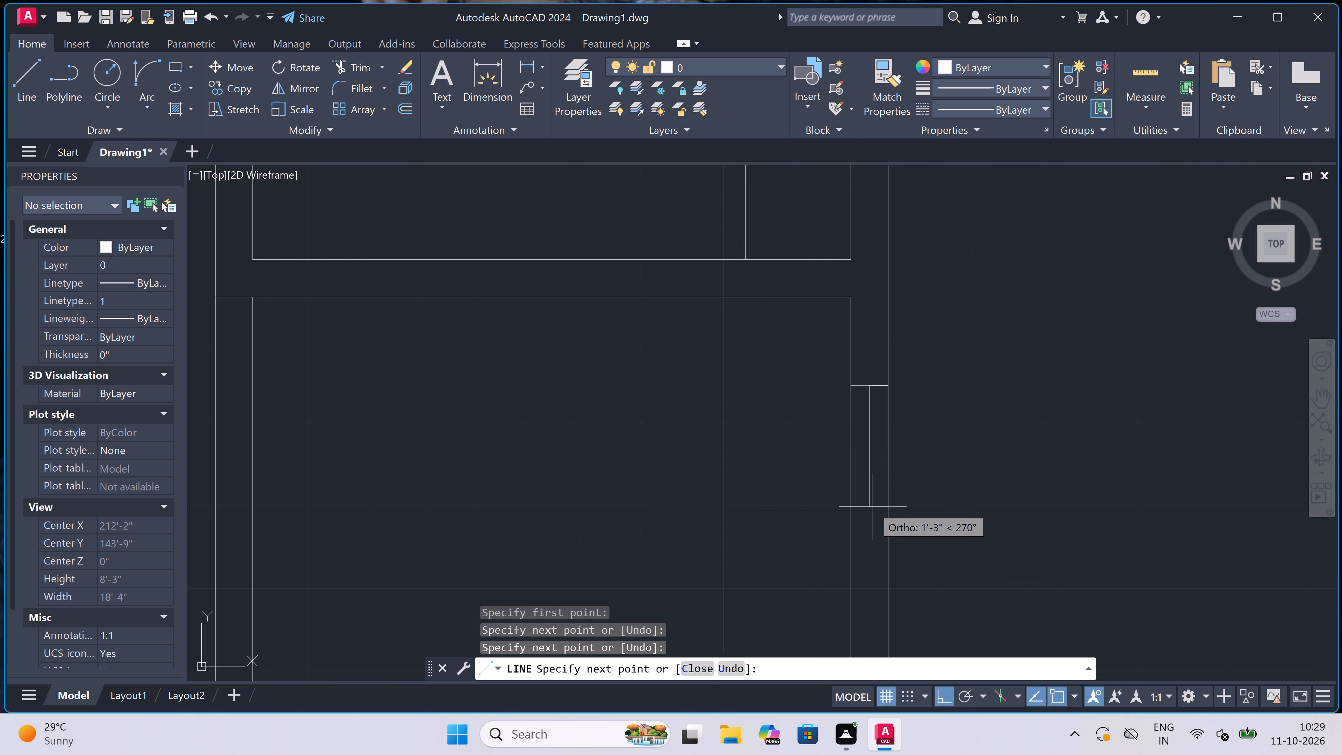
key("3")
key("BackSpace")
key("2")
type("'")
key("space")
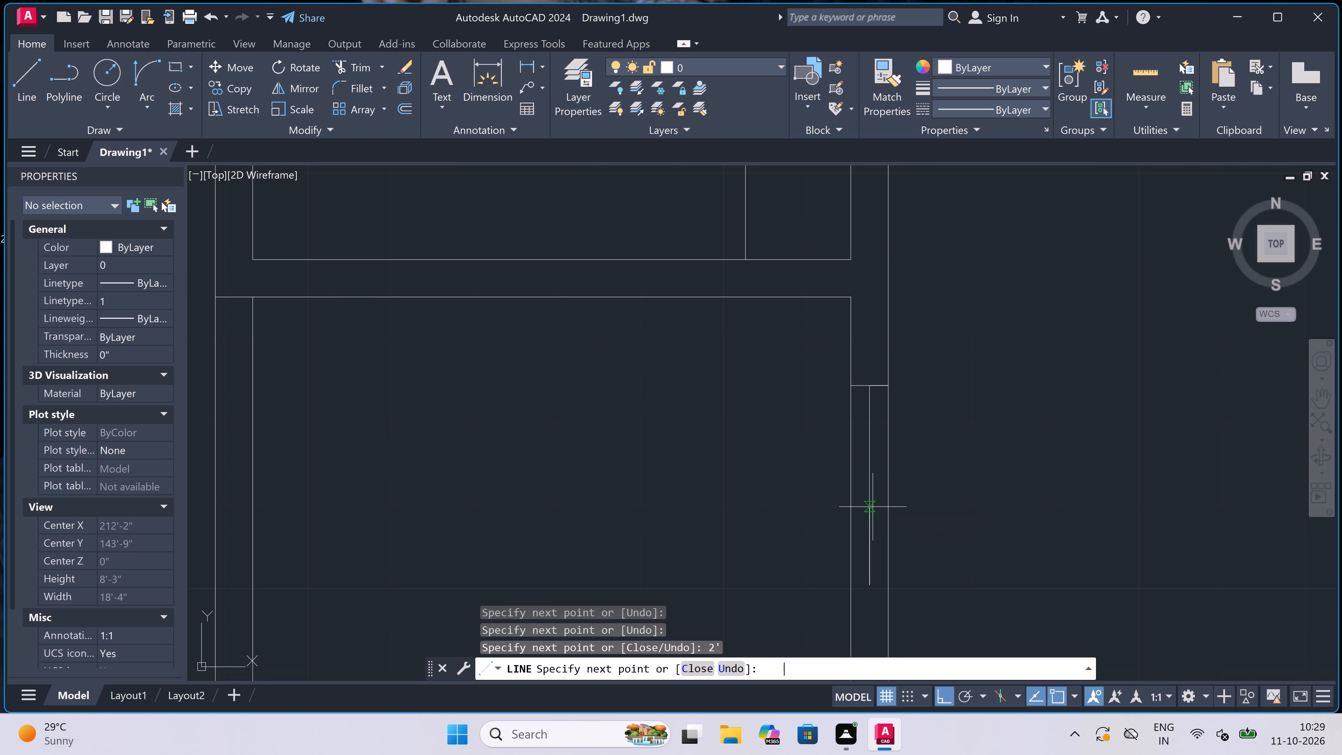
scroll(873, 507, "down", 2)
scroll(888, 557, "up", 2)
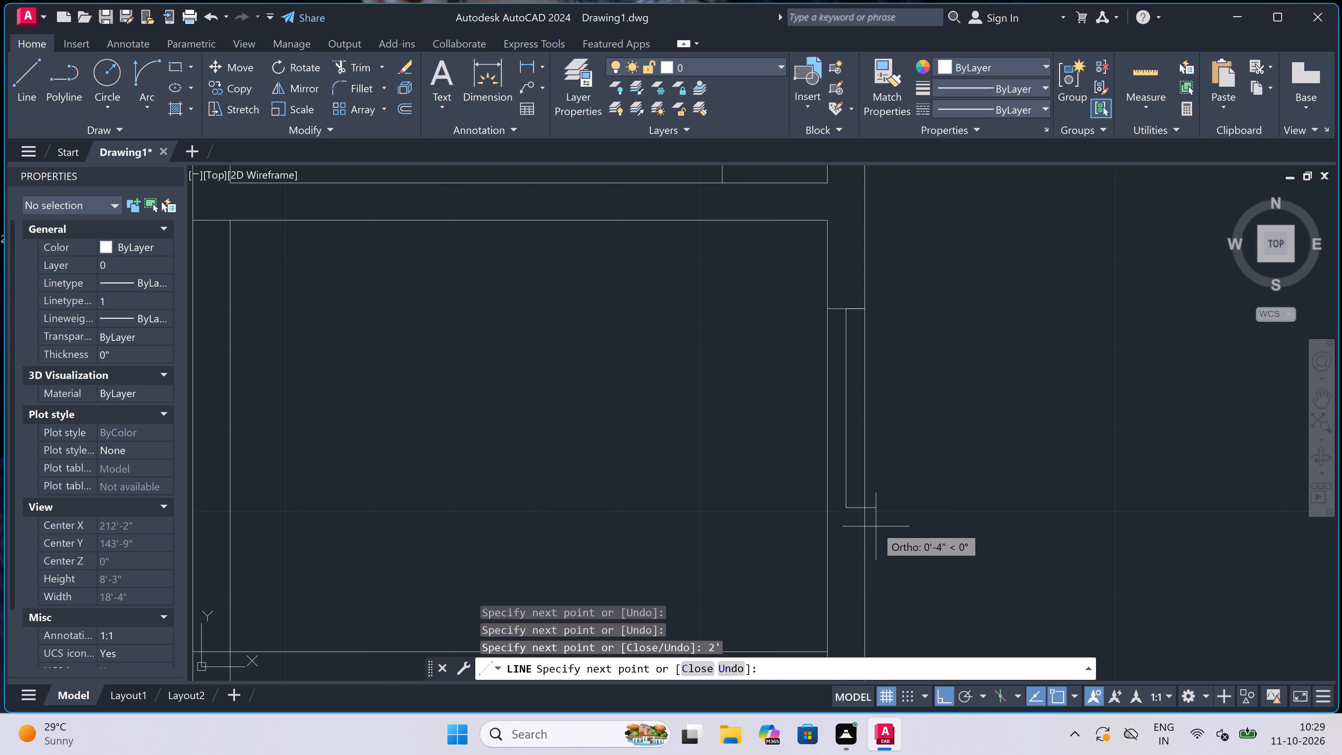
scroll(853, 496, "up", 2)
left_click(881, 525)
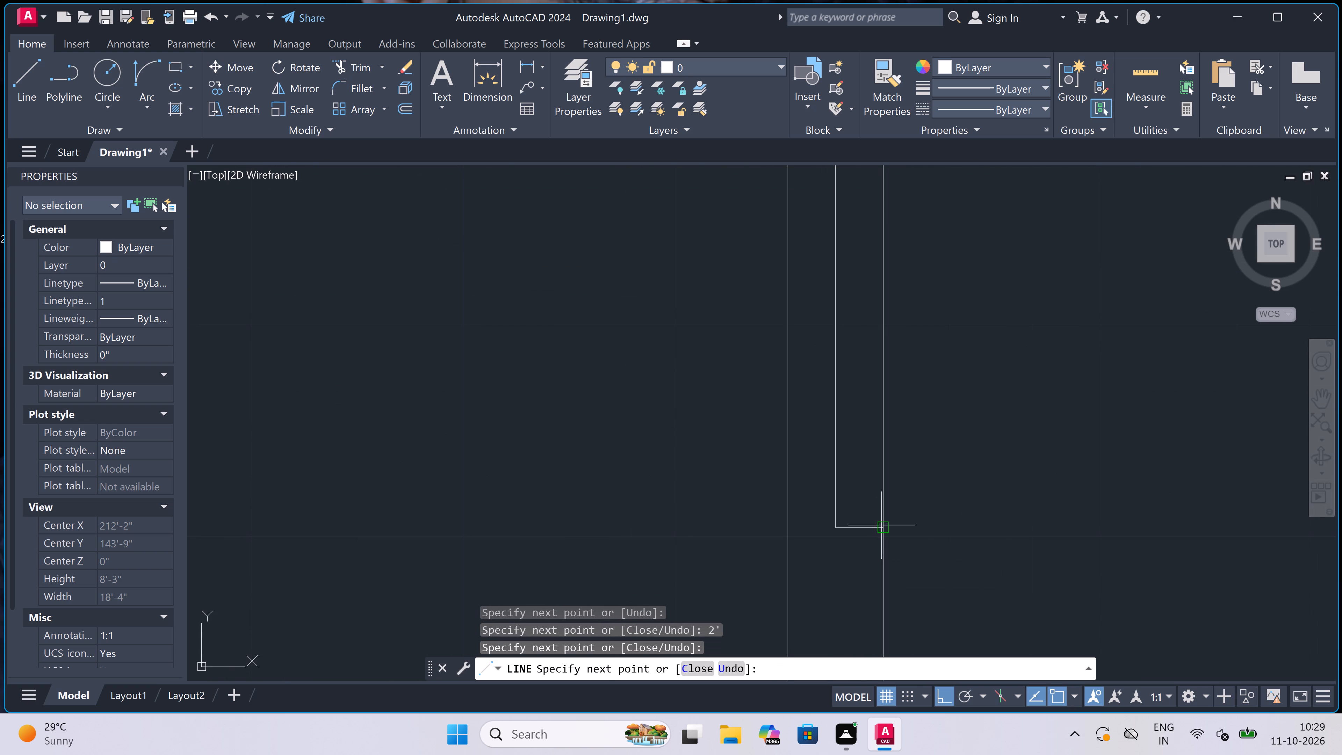
left_click(785, 528)
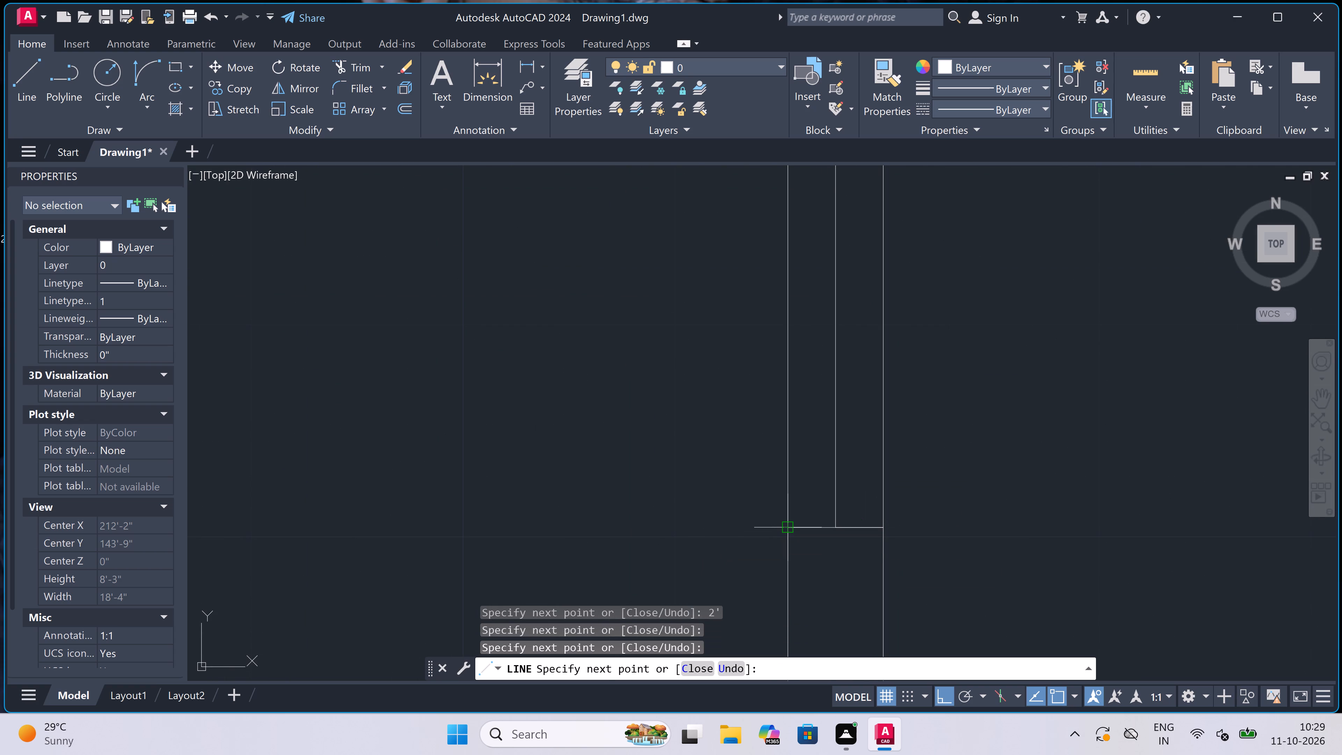
key("Escape")
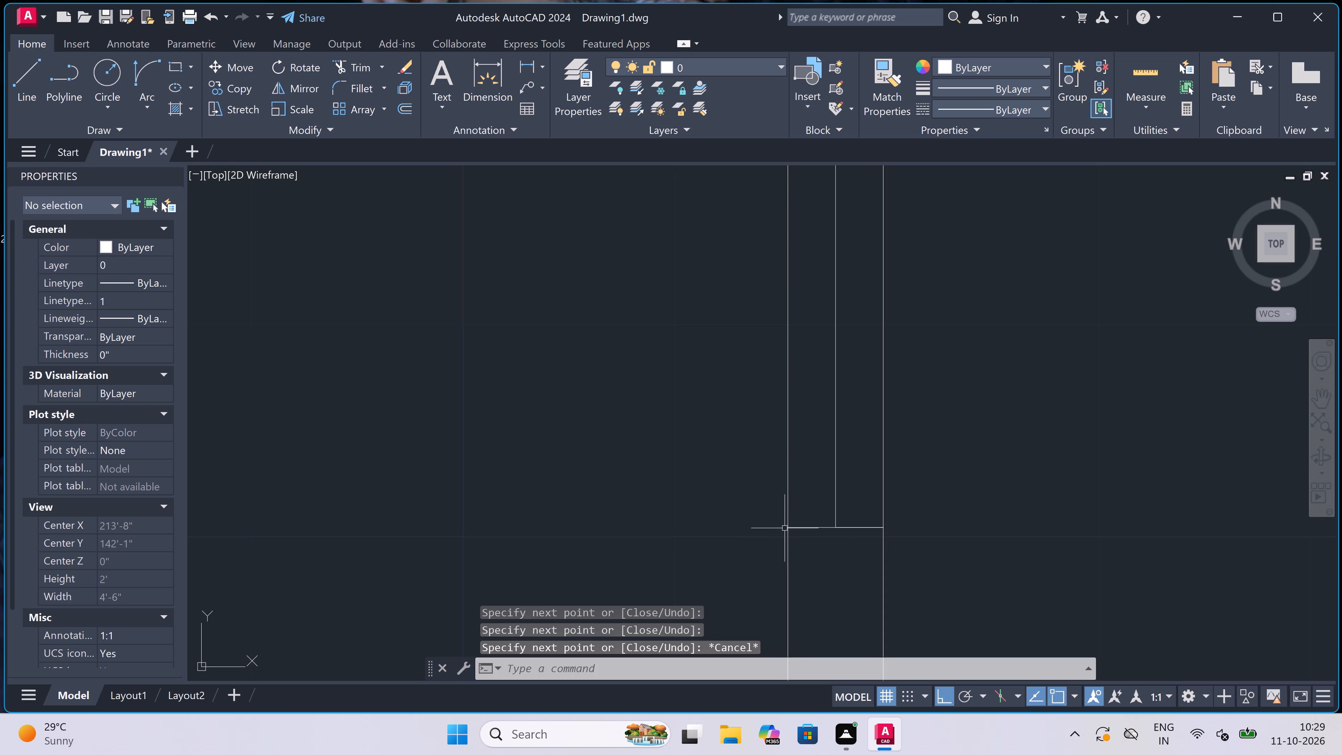
Trim the overlapping wall lines at the junctions around the new west room so its north and south walls join the side walls.
scroll(777, 524, "down", 9)
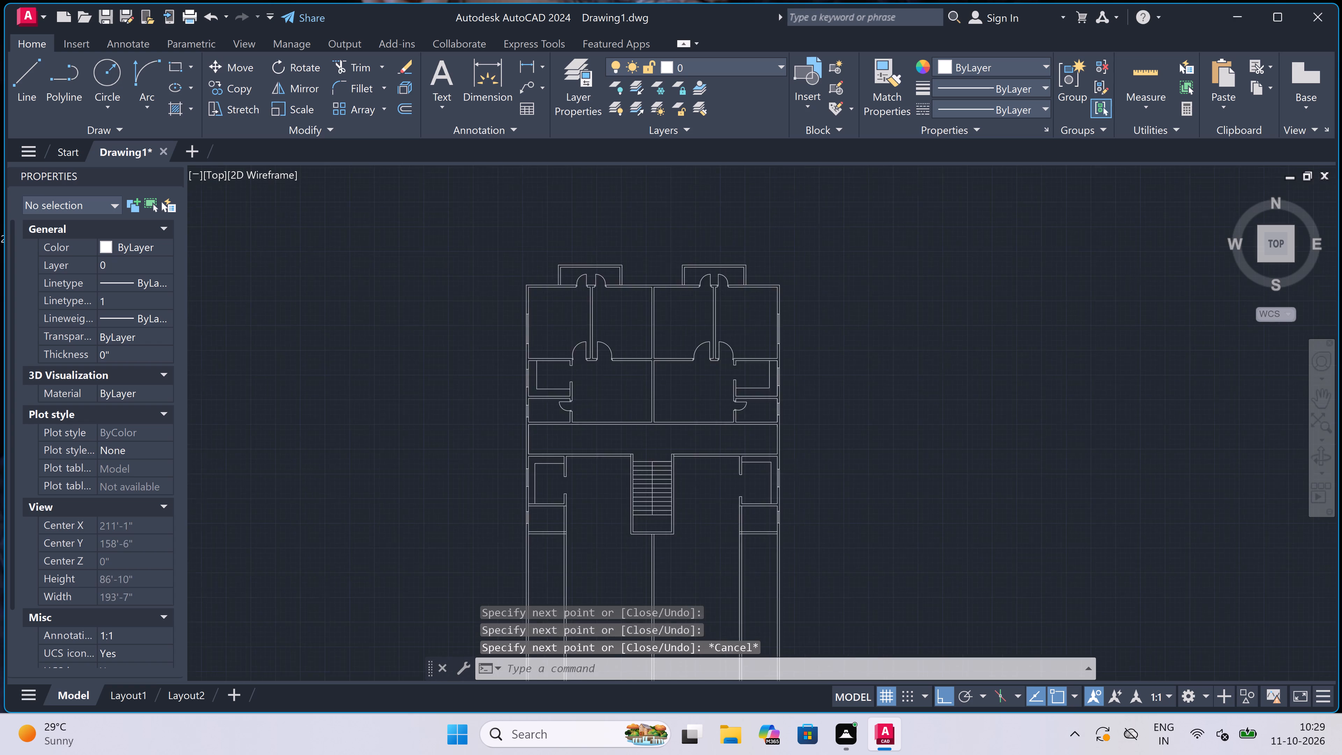
scroll(650, 528, "up", 1)
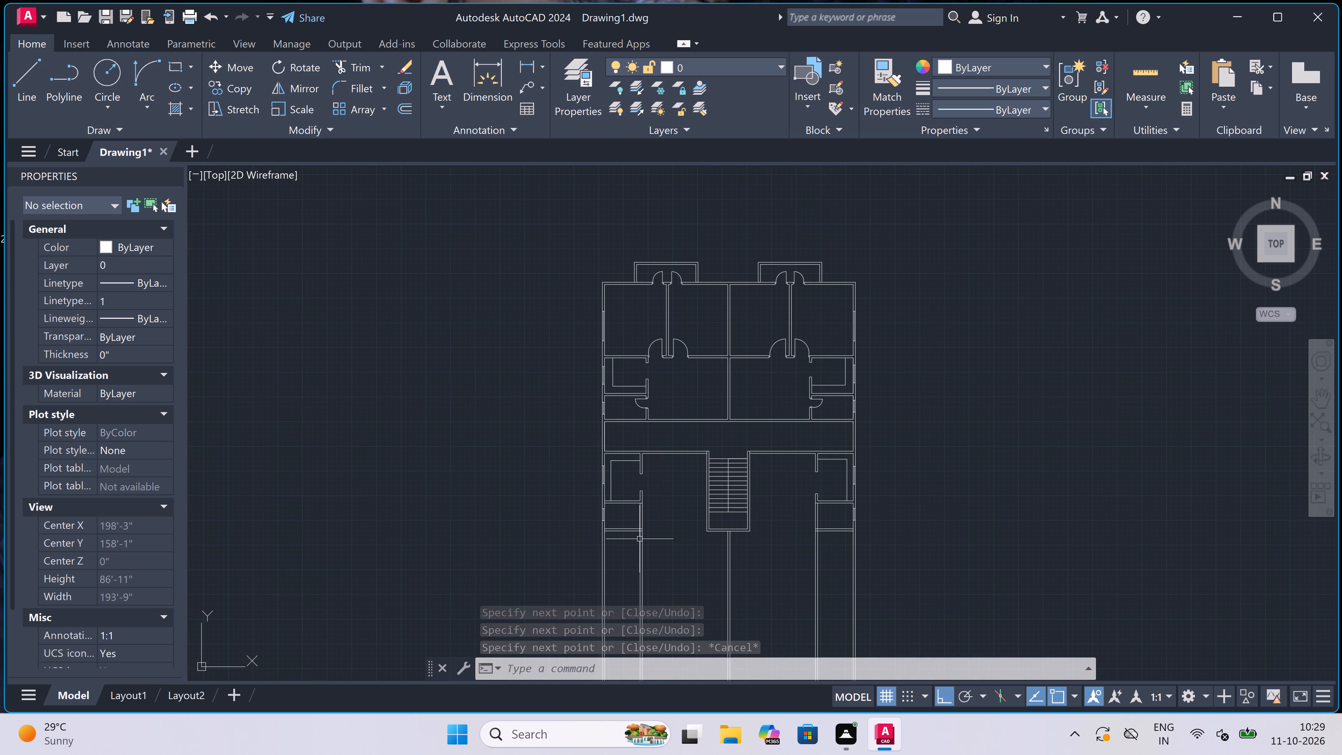
scroll(638, 529, "up", 5)
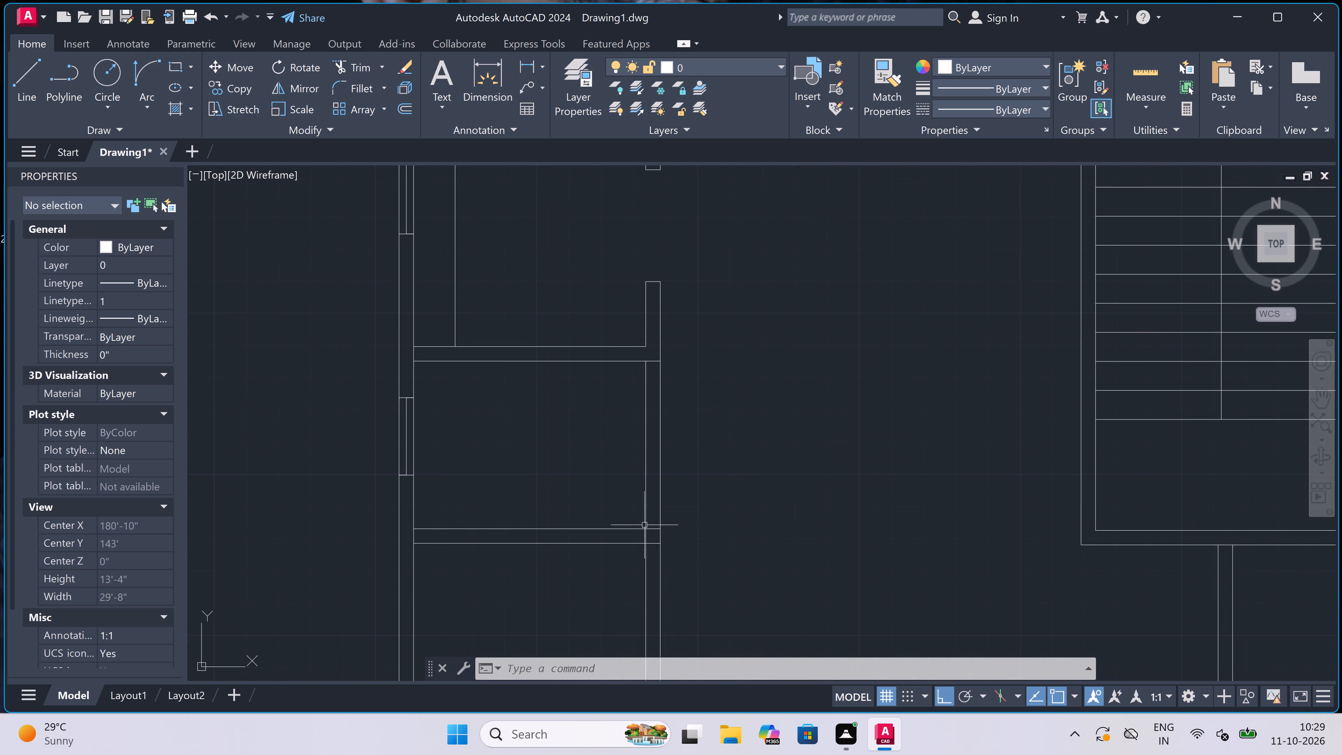
scroll(644, 525, "up", 1)
type("tr")
key("space")
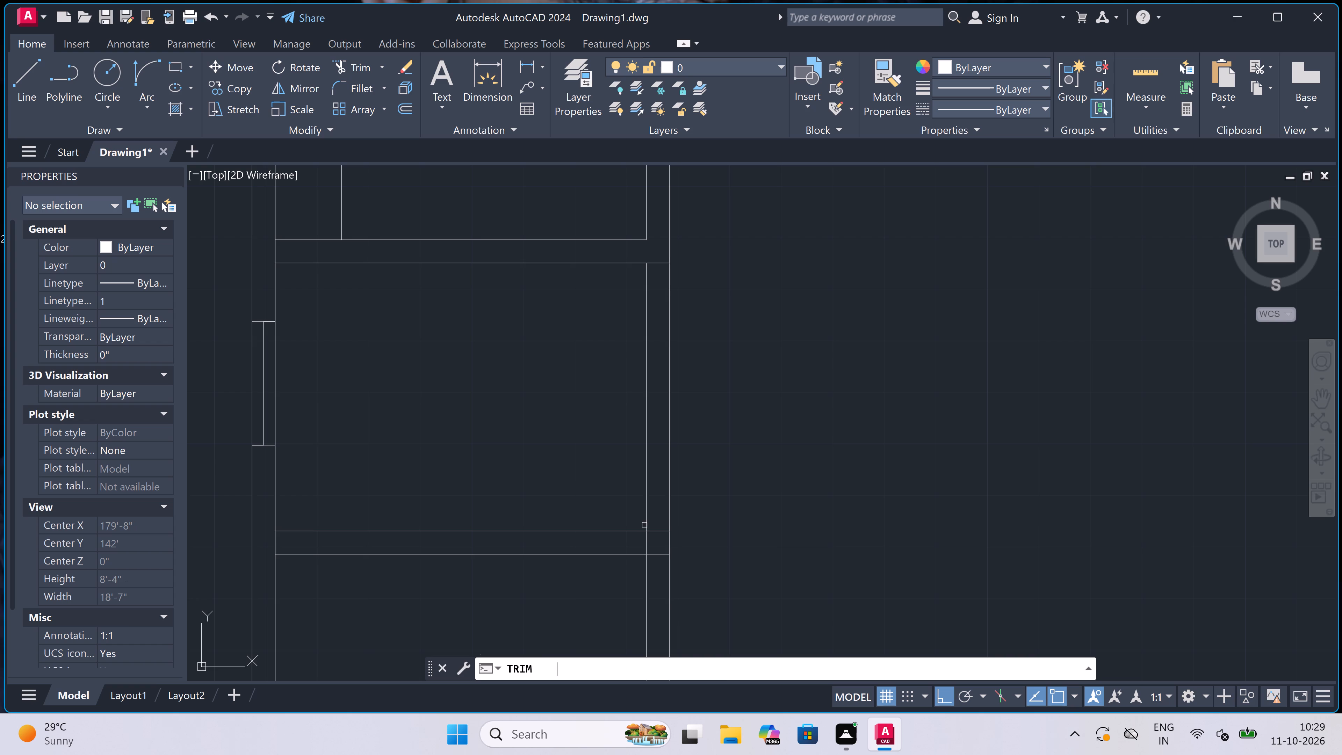
left_click(656, 248)
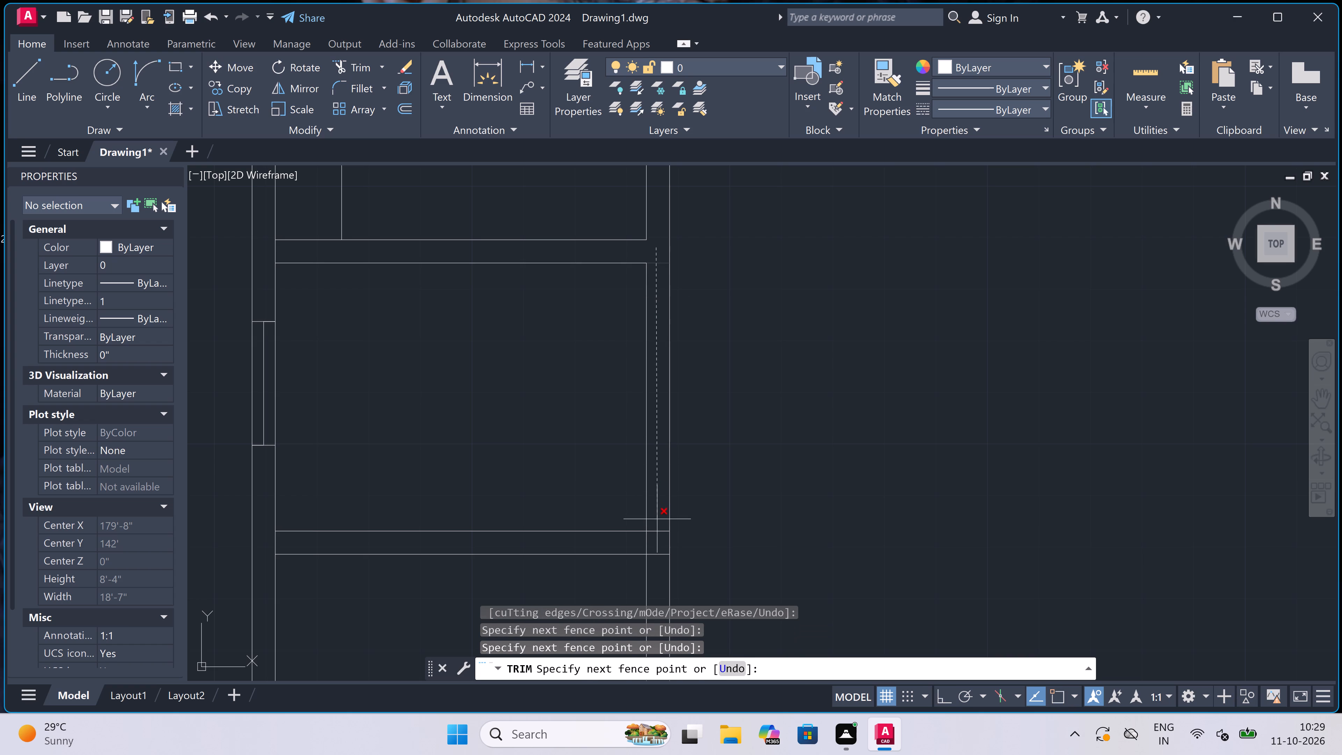
left_click(656, 541)
left_click_drag(656, 541, 652, 542)
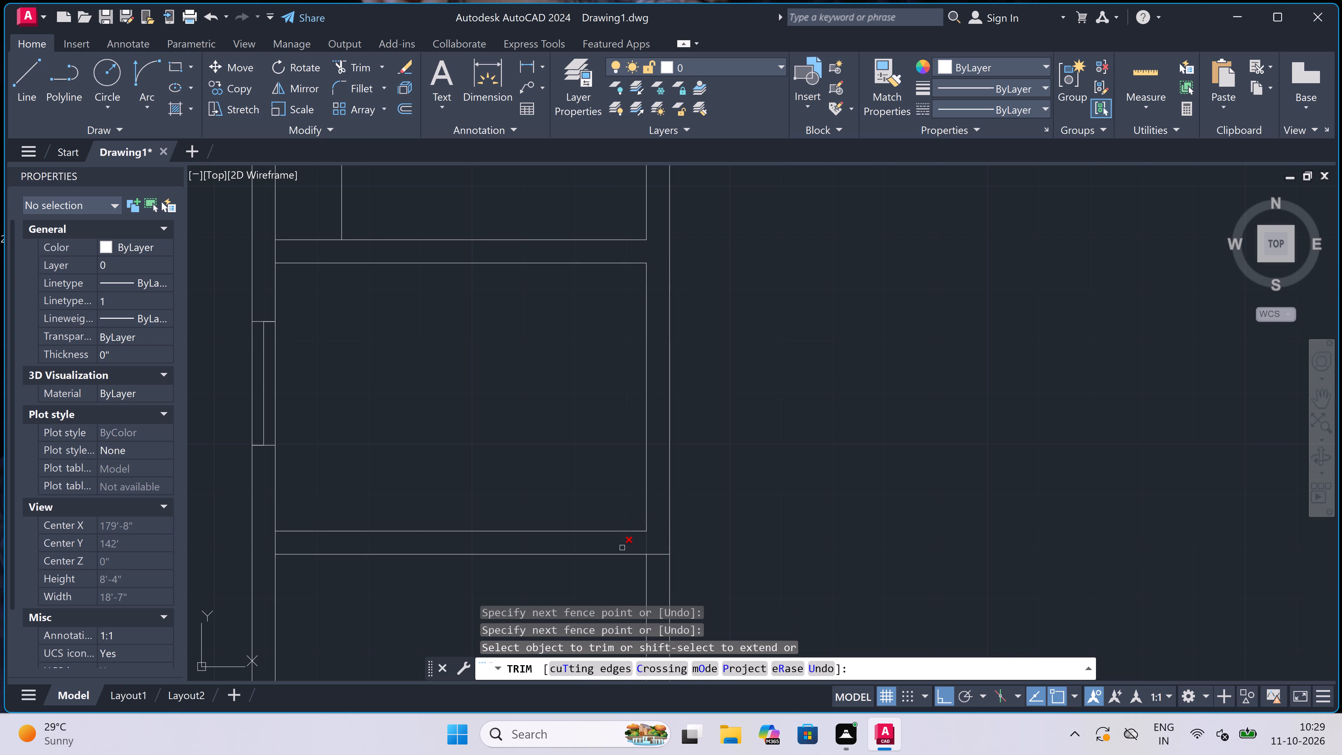
left_click(635, 539)
left_click(654, 534)
scroll(654, 532, "down", 1)
scroll(417, 549, "up", 1)
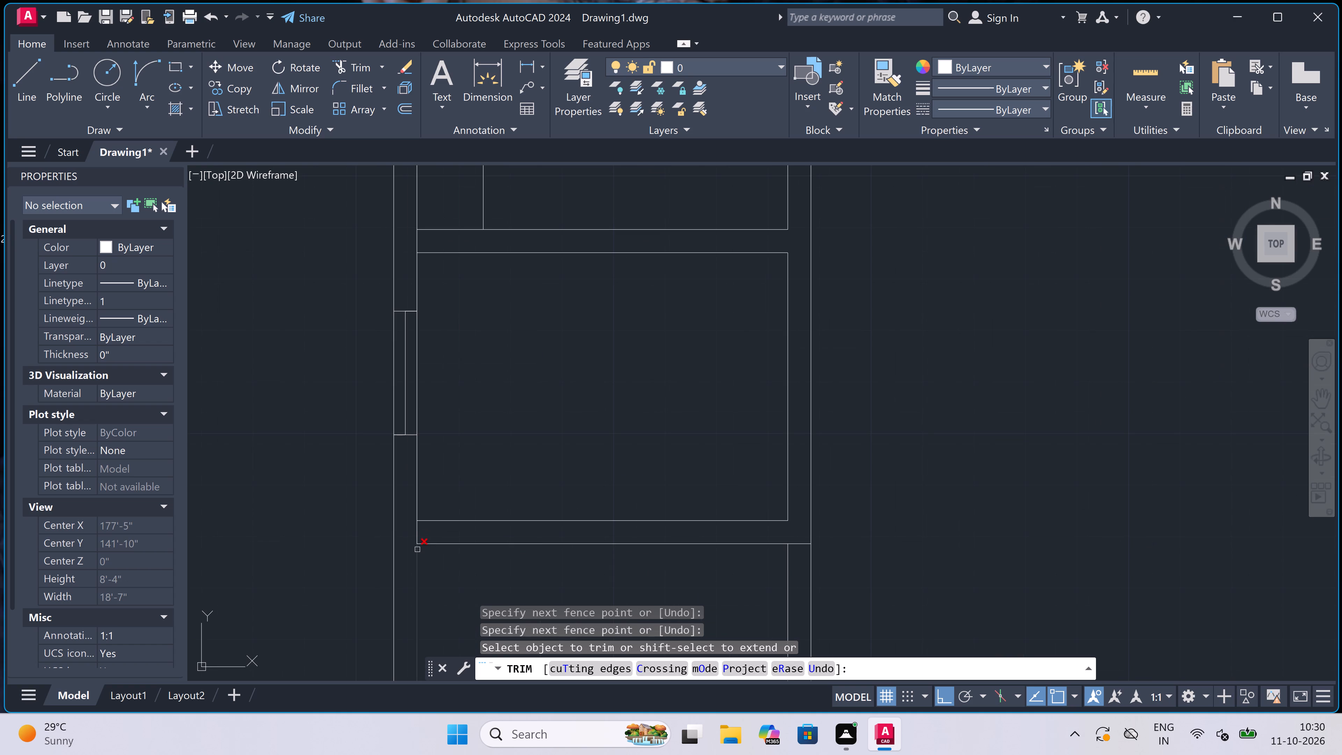
double_click(419, 528)
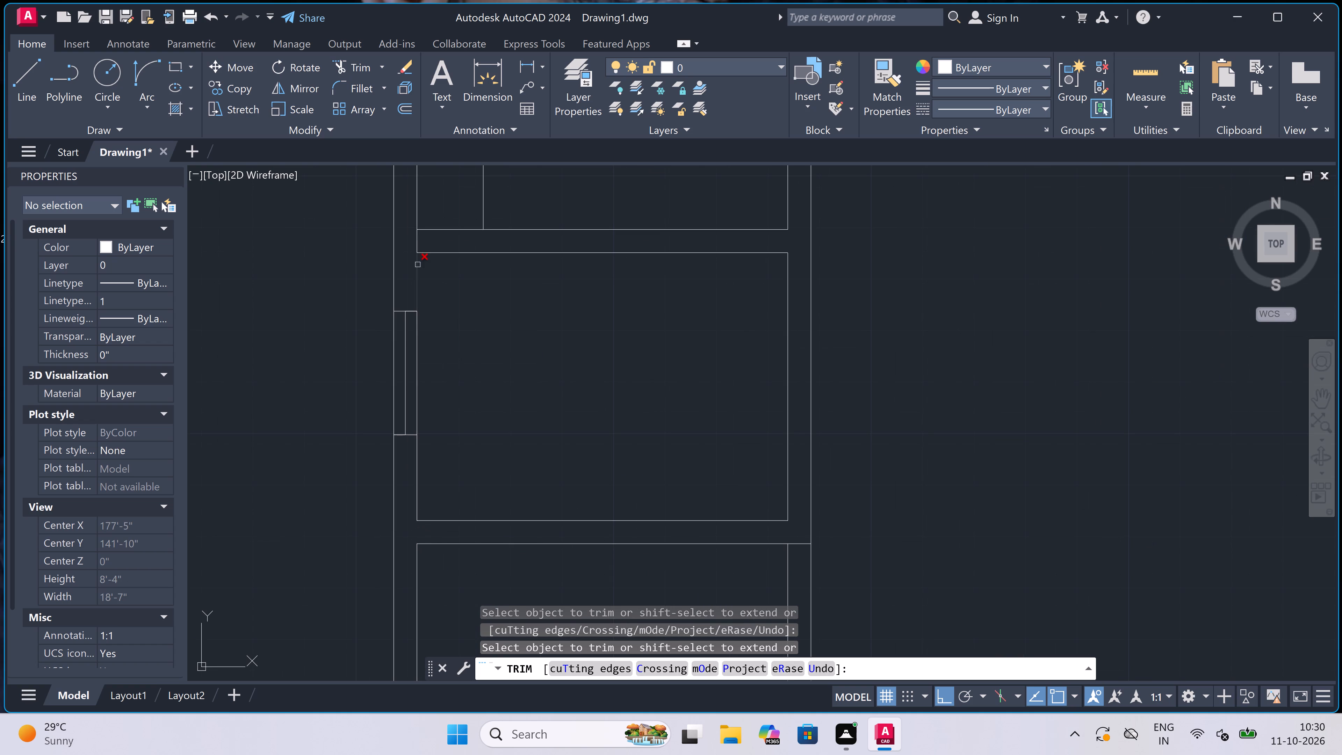
left_click(416, 239)
Trim the overlapping wall lines at the junctions around the new east room so its walls join like the west room's.
scroll(468, 430, "down", 4)
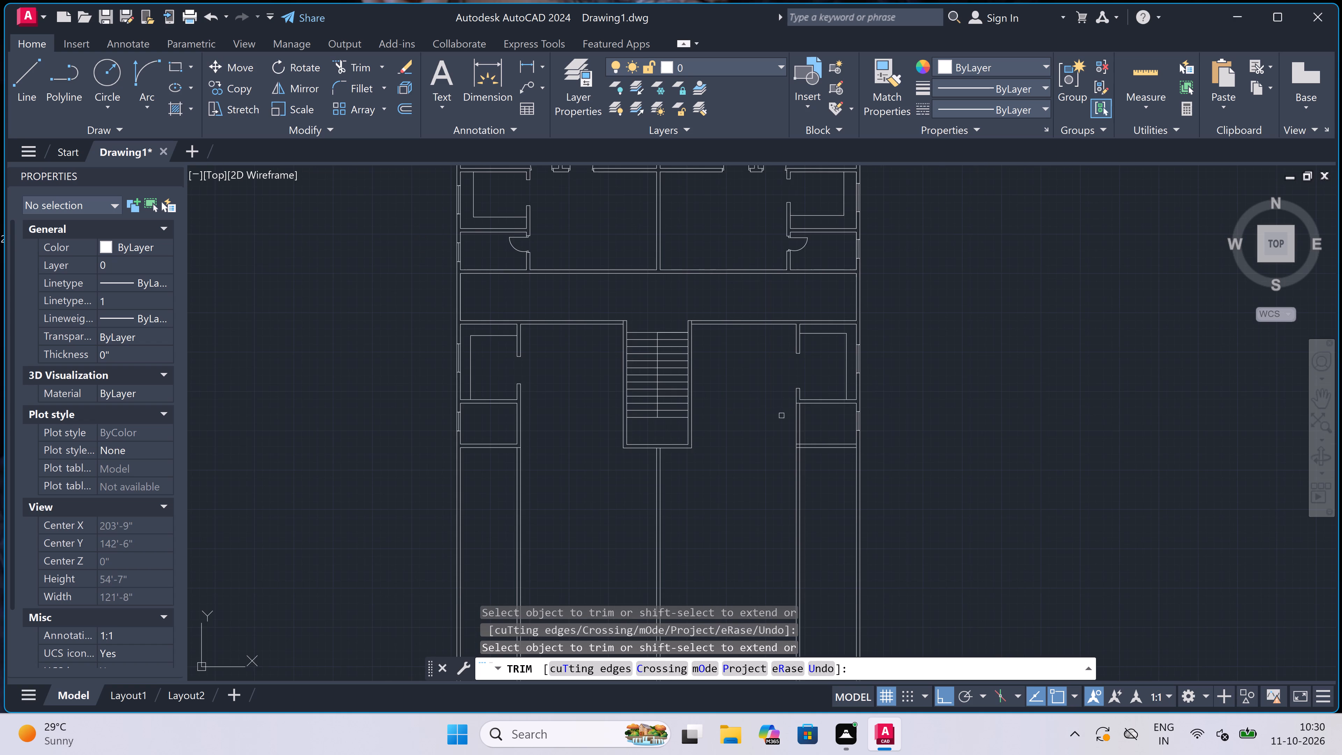
scroll(850, 433, "up", 2)
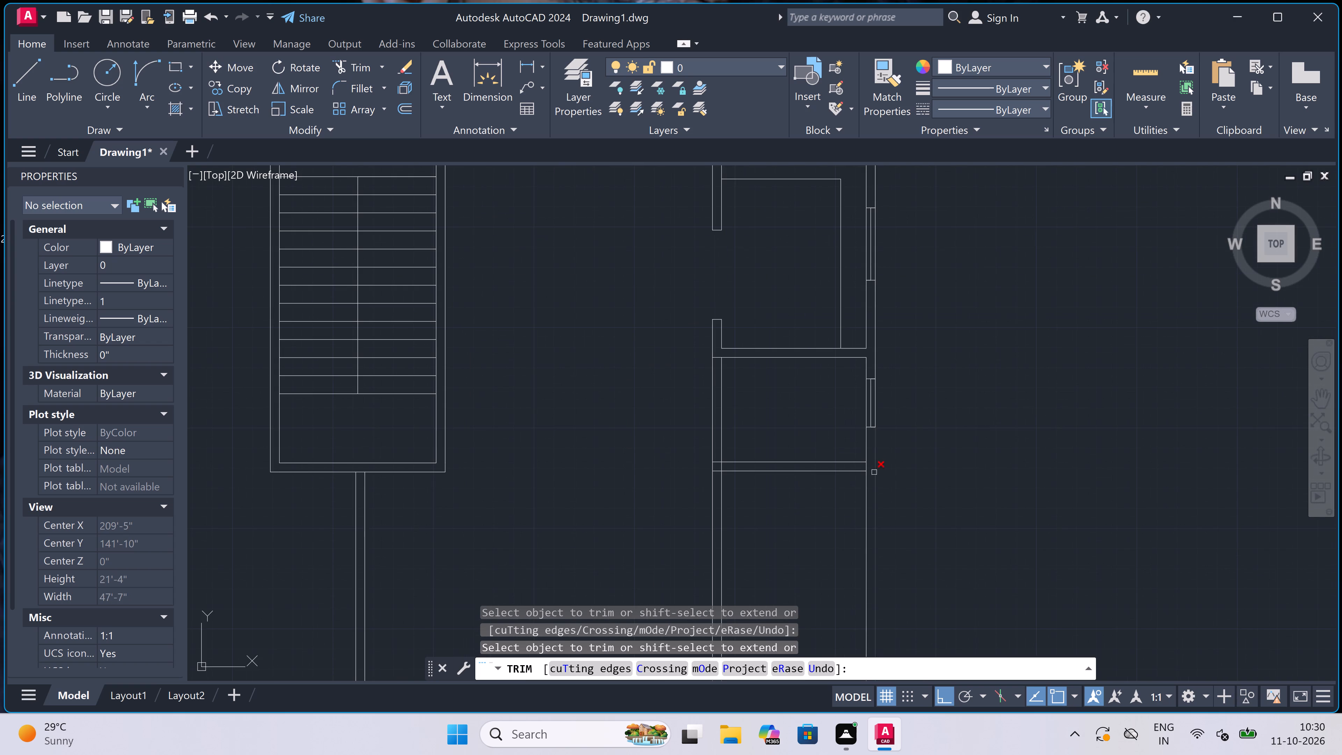
scroll(845, 475, "up", 2)
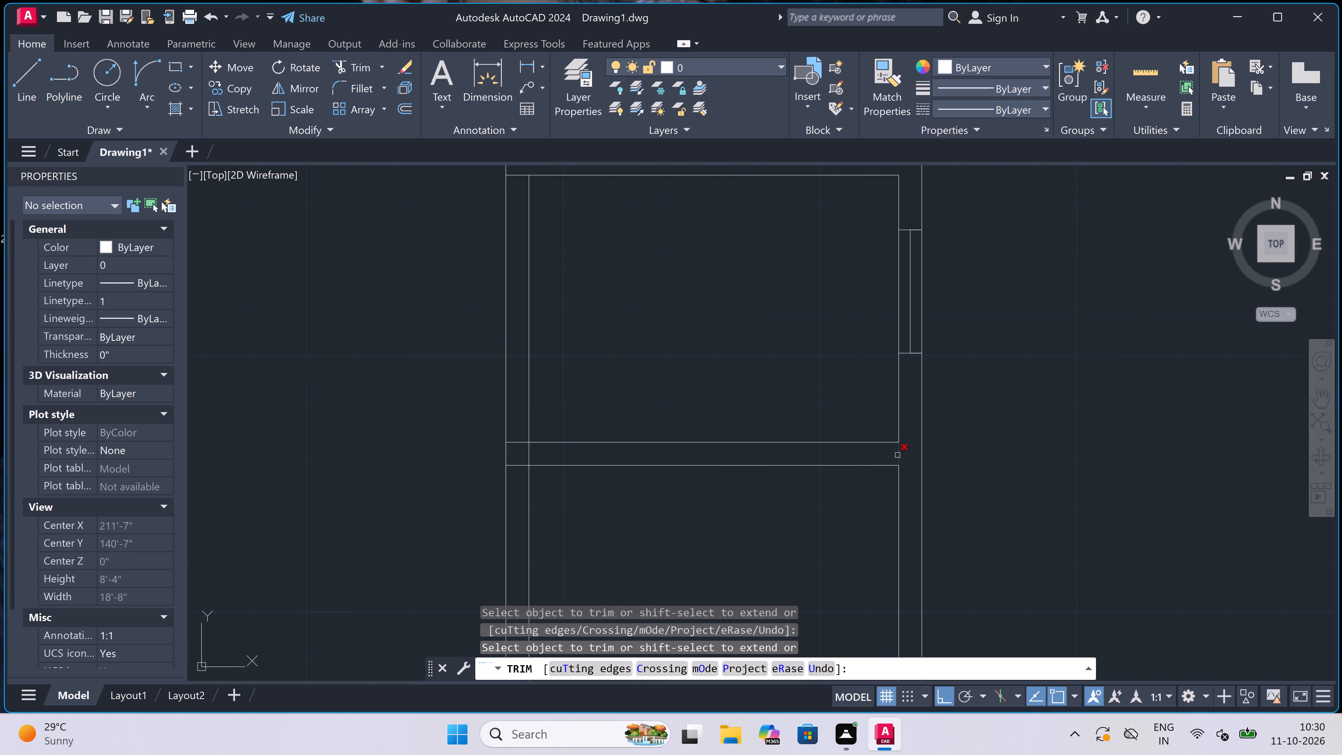
left_click(897, 455)
scroll(726, 475, "down", 2)
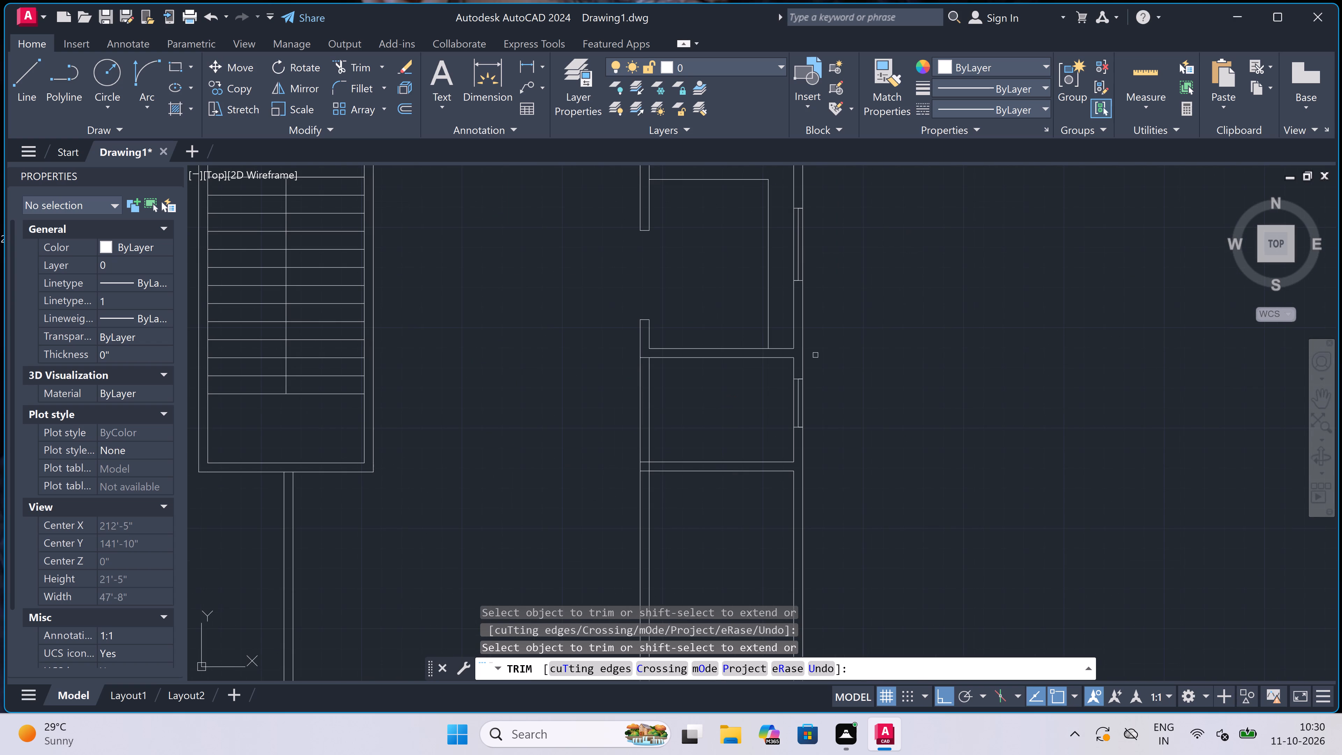
scroll(622, 435, "up", 1)
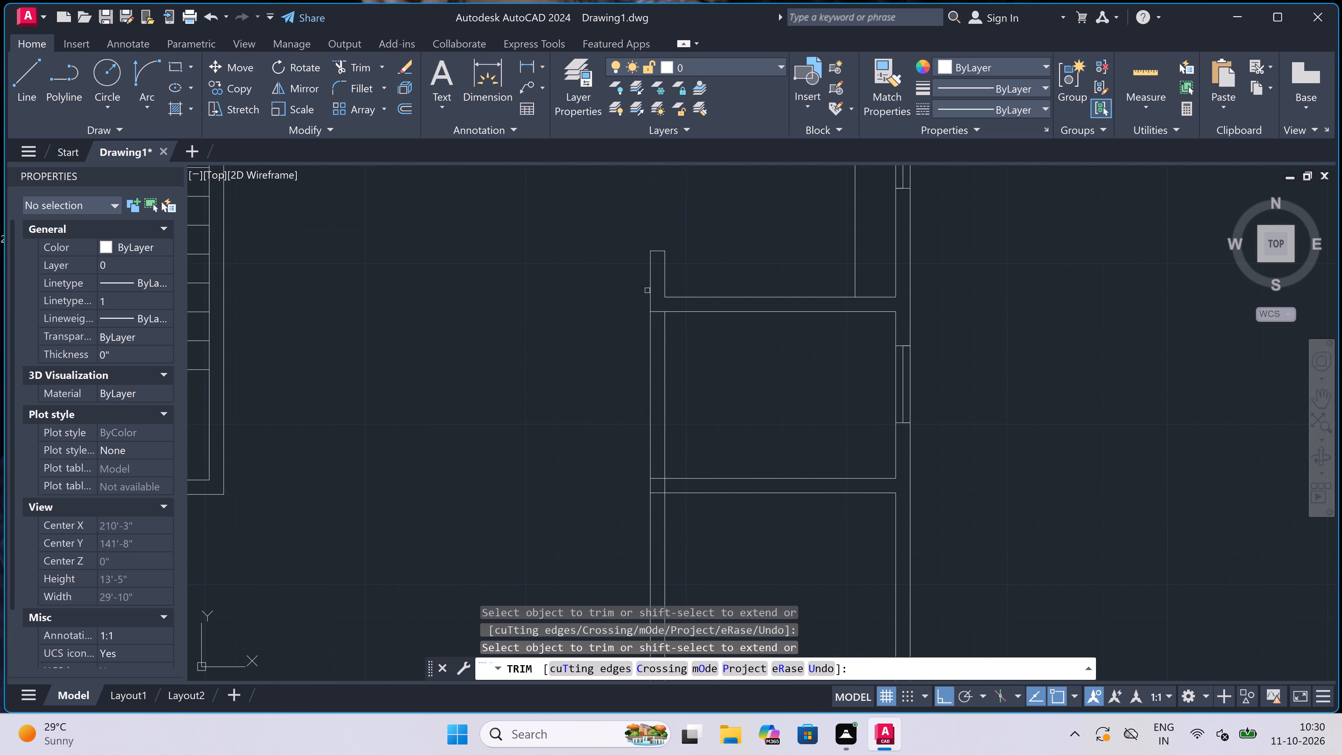
left_click(657, 303)
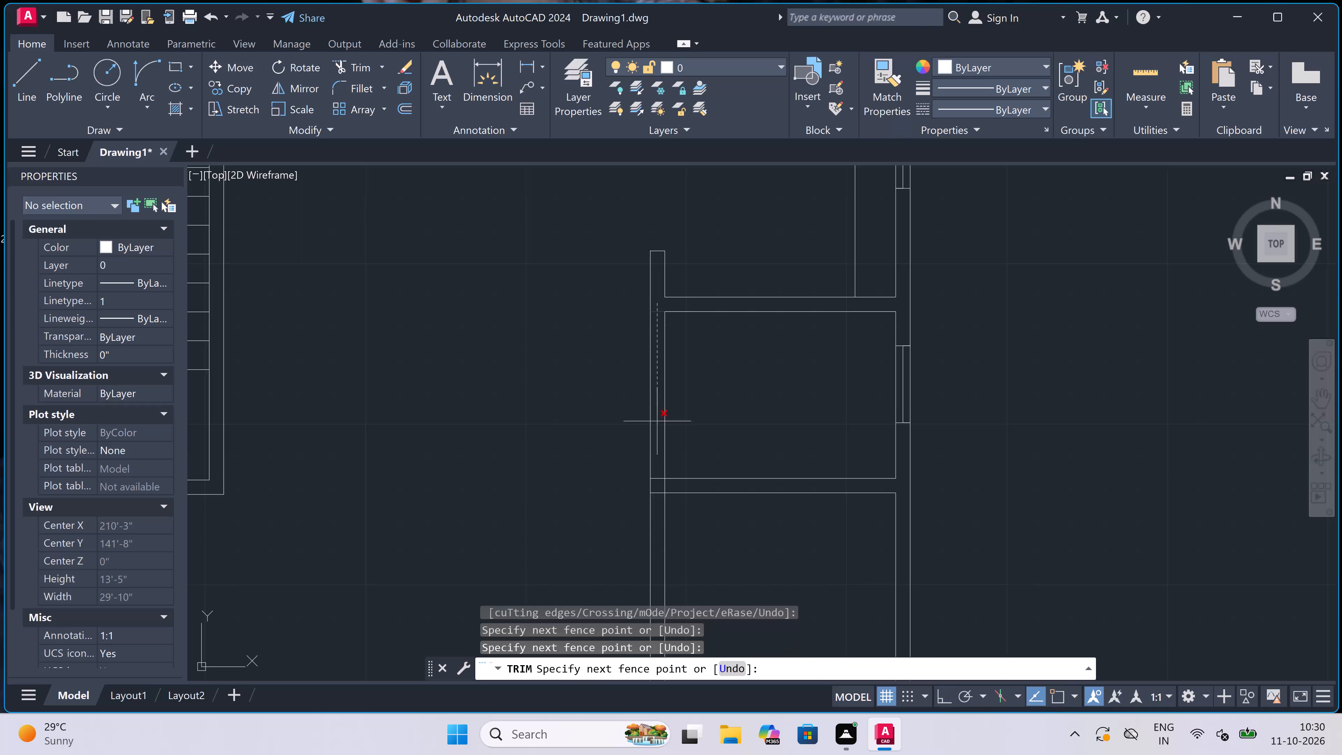
scroll(660, 498, "up", 2)
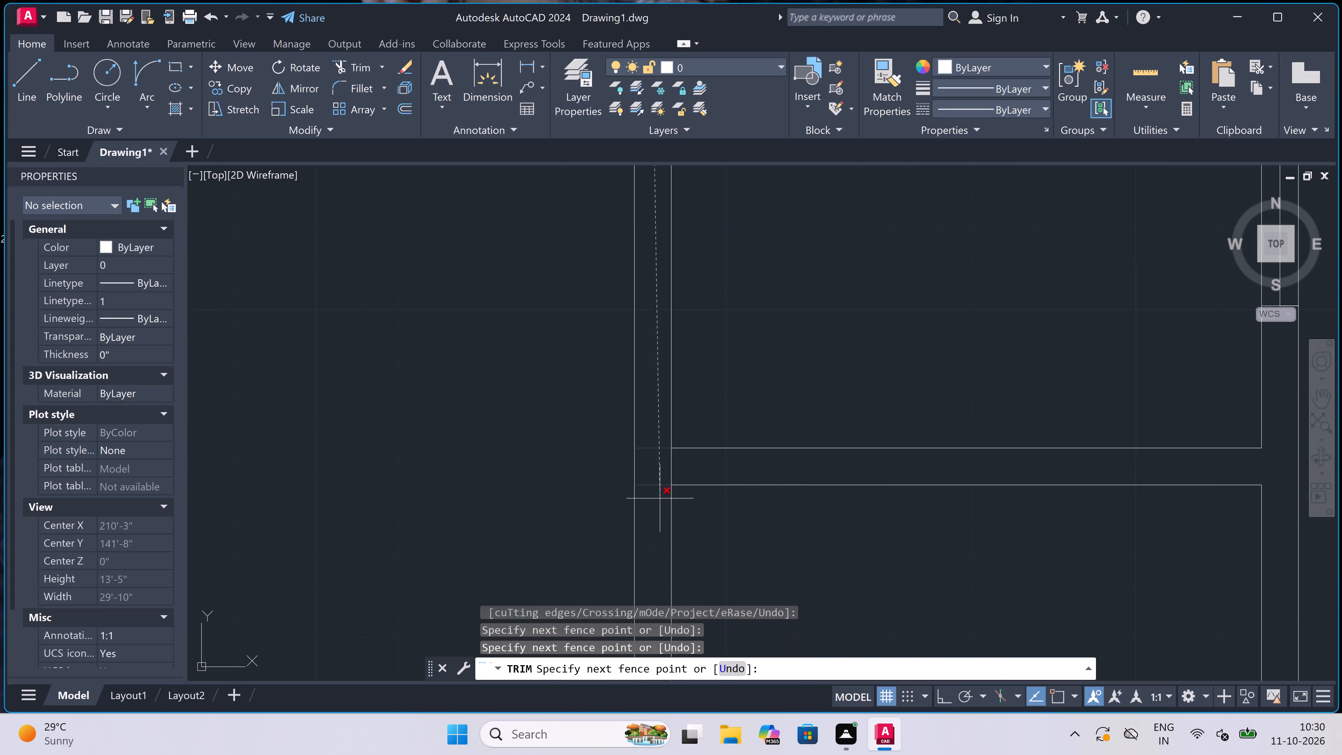
double_click(654, 472)
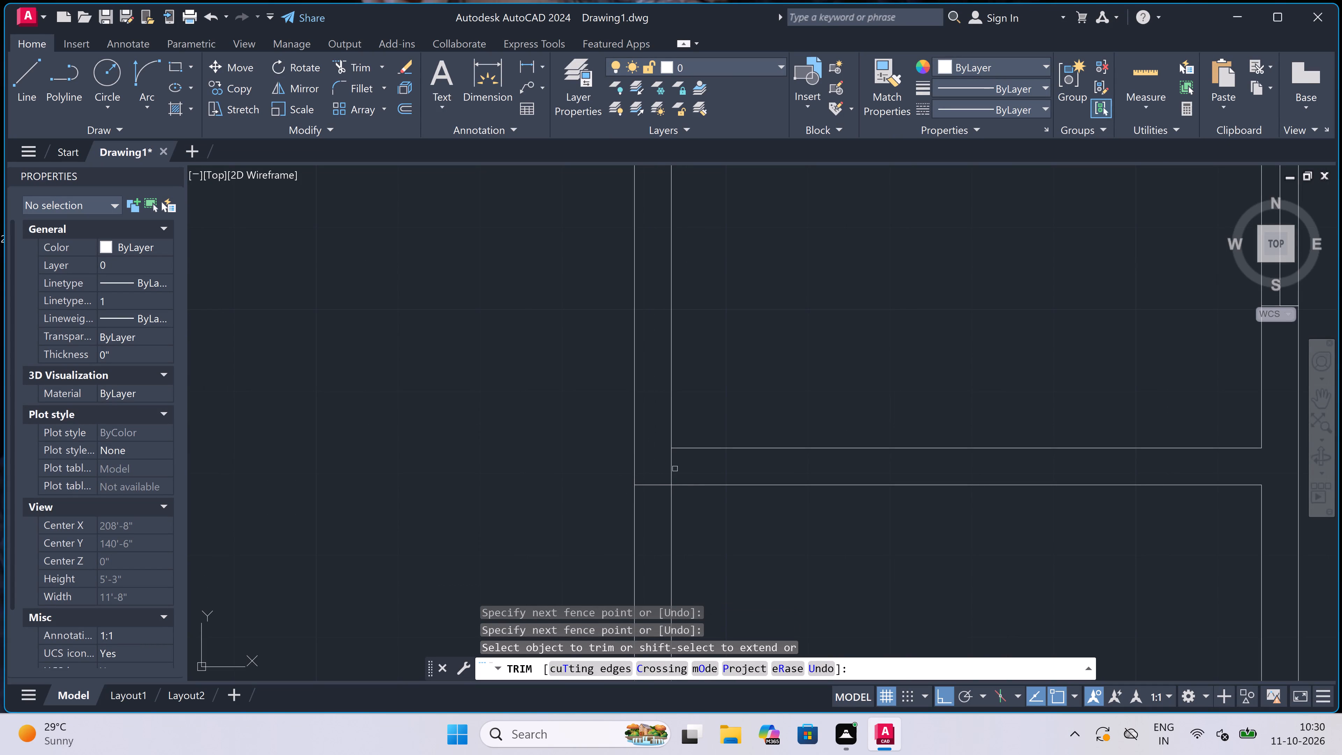
scroll(675, 469, "up", 2)
left_click(675, 469)
left_click(634, 468)
scroll(634, 467, "down", 4)
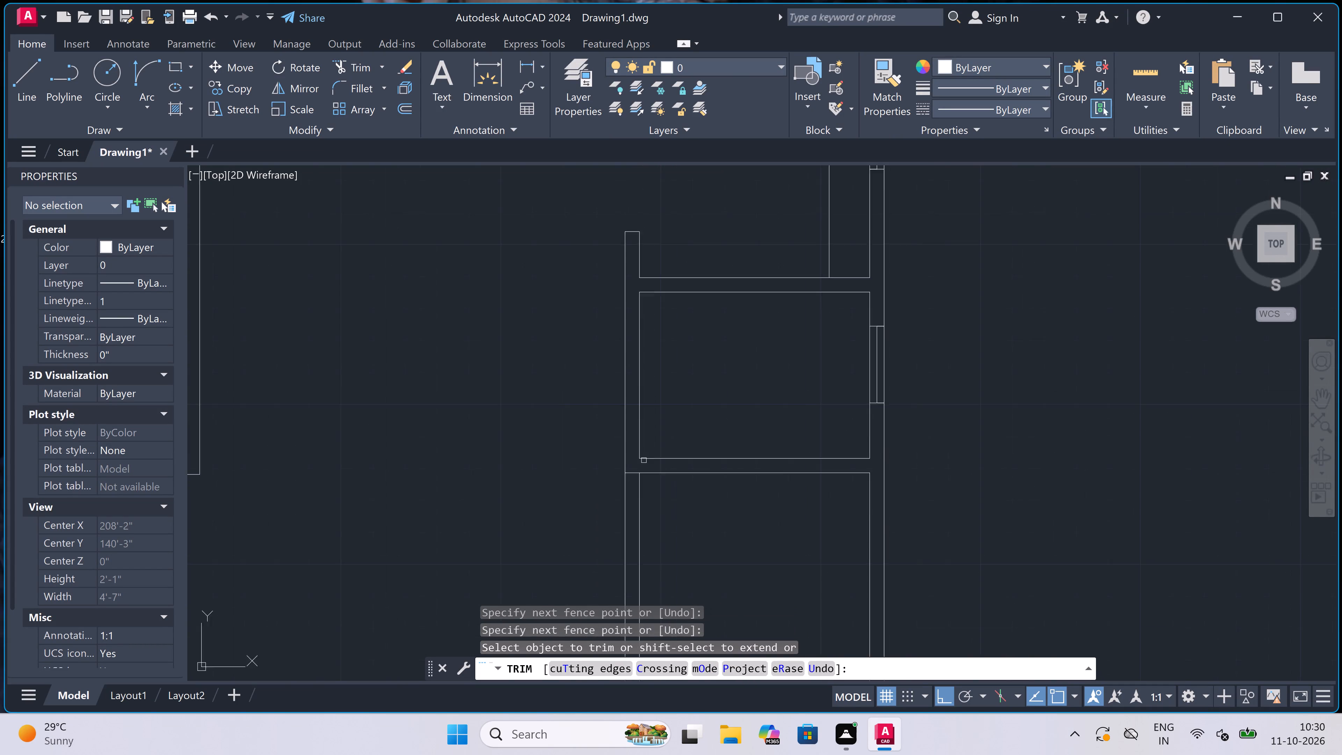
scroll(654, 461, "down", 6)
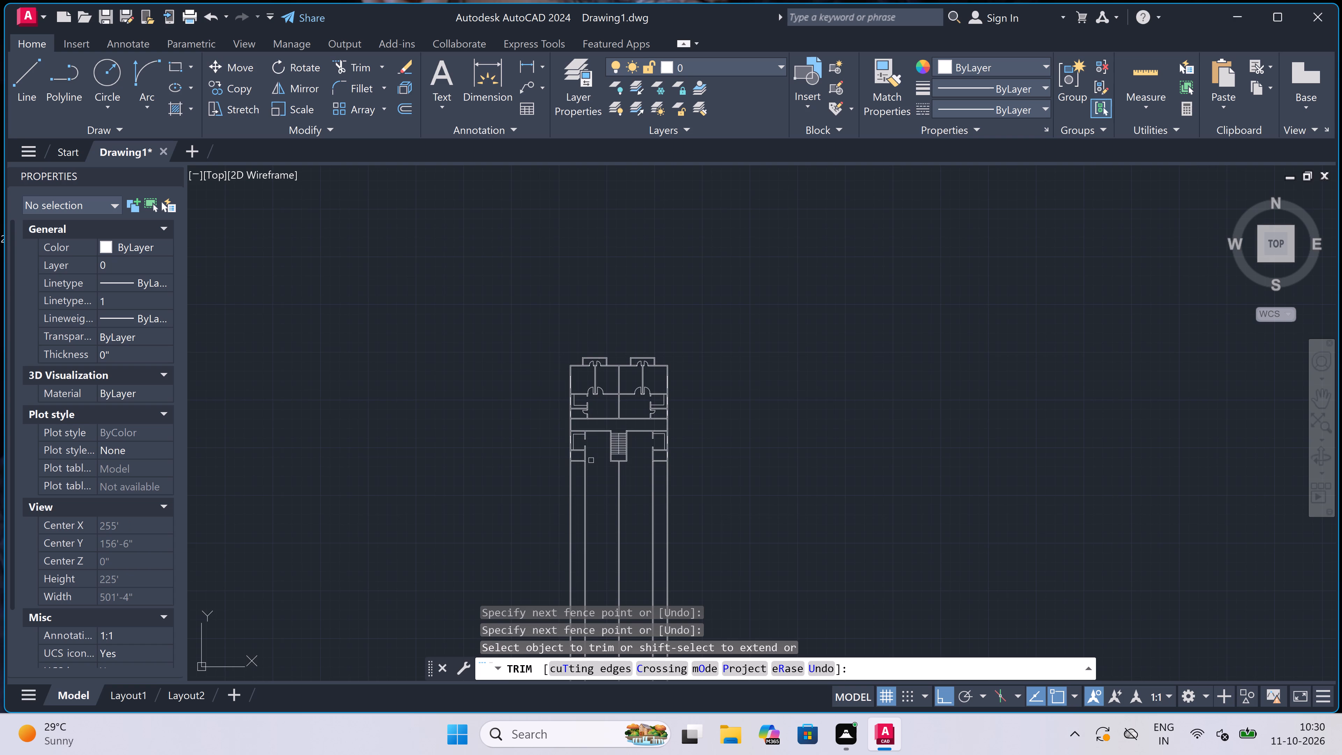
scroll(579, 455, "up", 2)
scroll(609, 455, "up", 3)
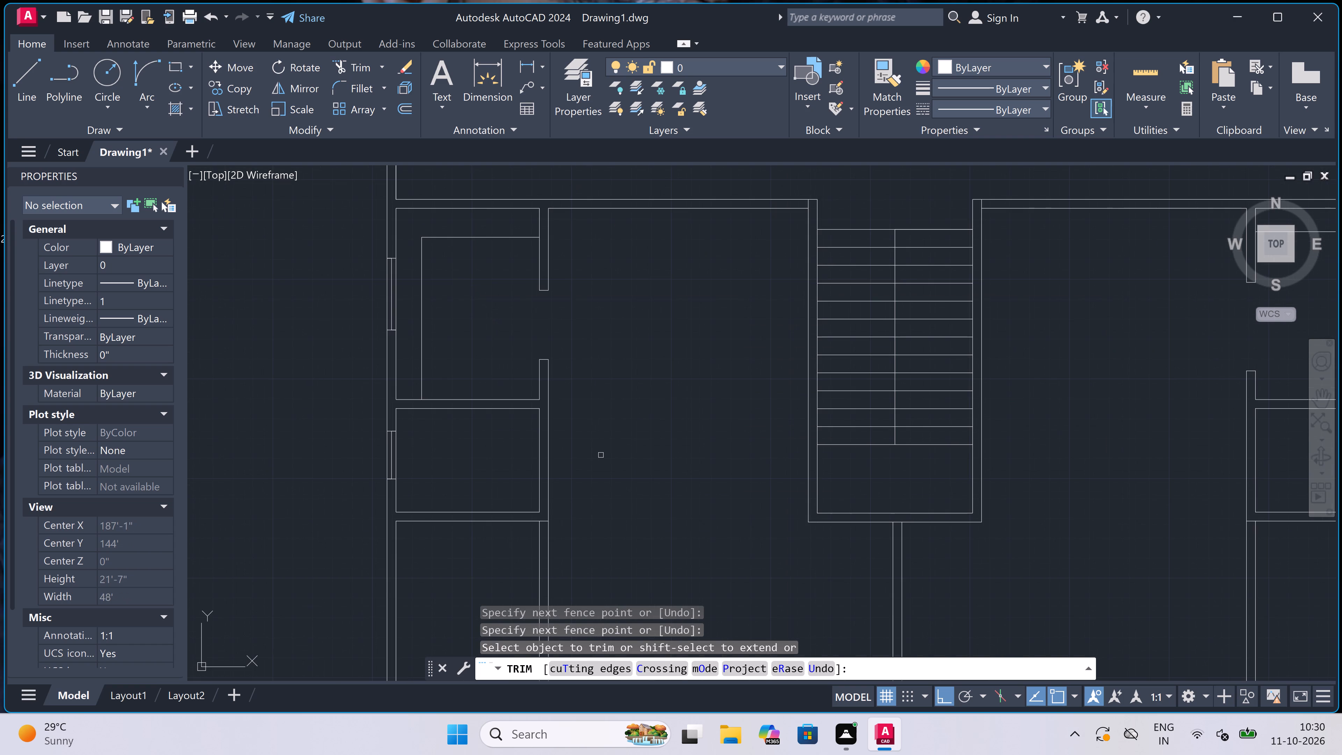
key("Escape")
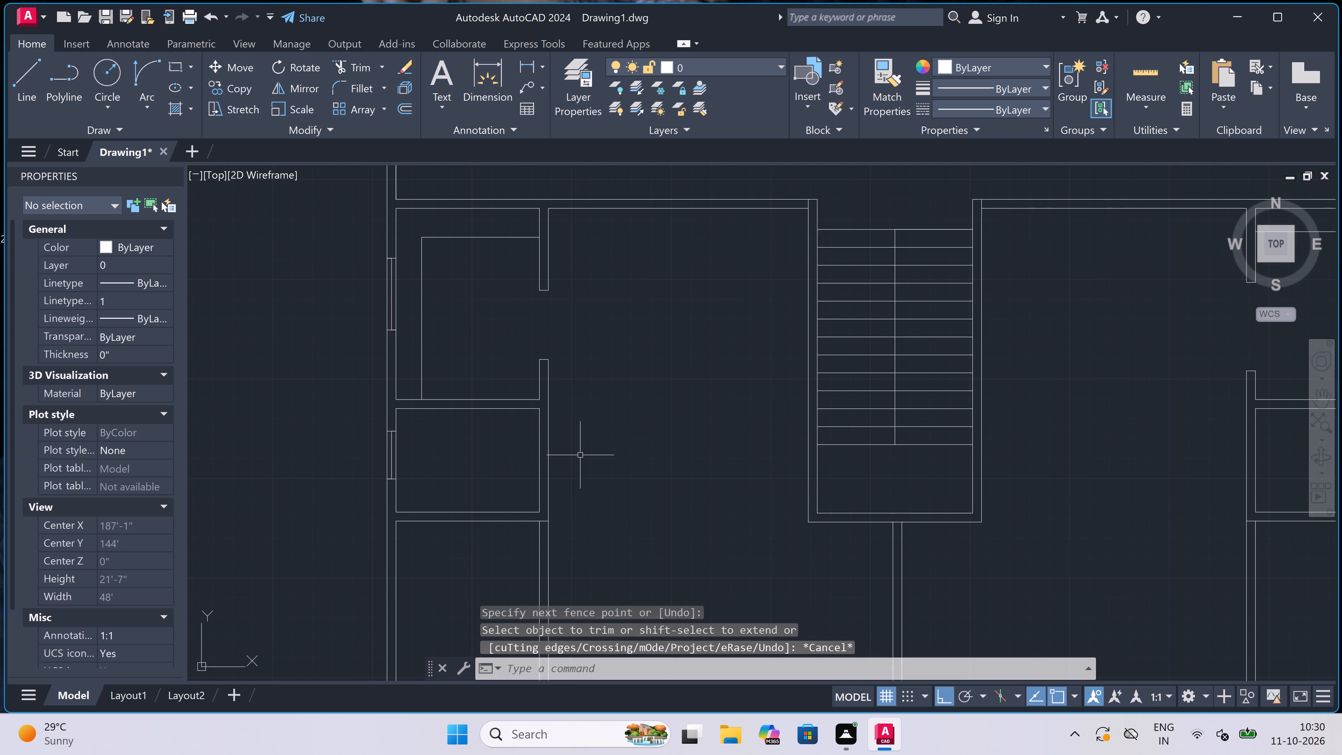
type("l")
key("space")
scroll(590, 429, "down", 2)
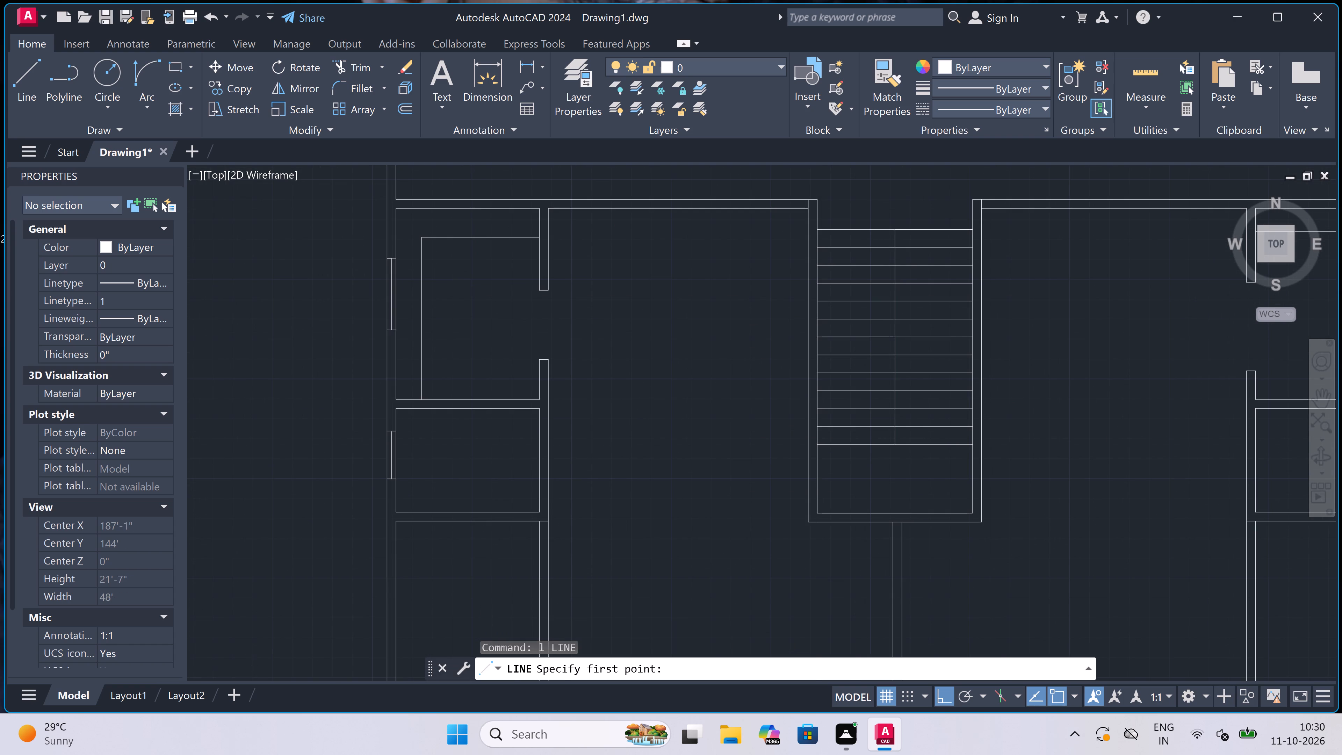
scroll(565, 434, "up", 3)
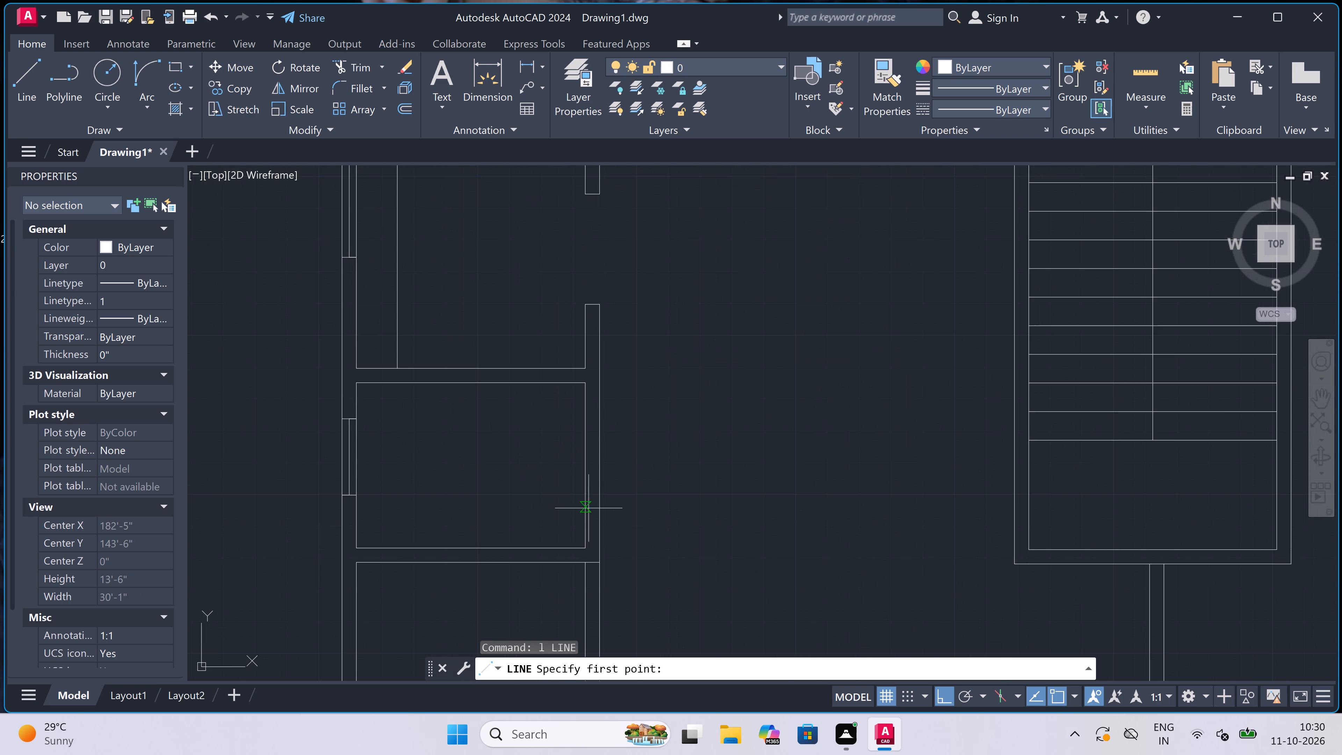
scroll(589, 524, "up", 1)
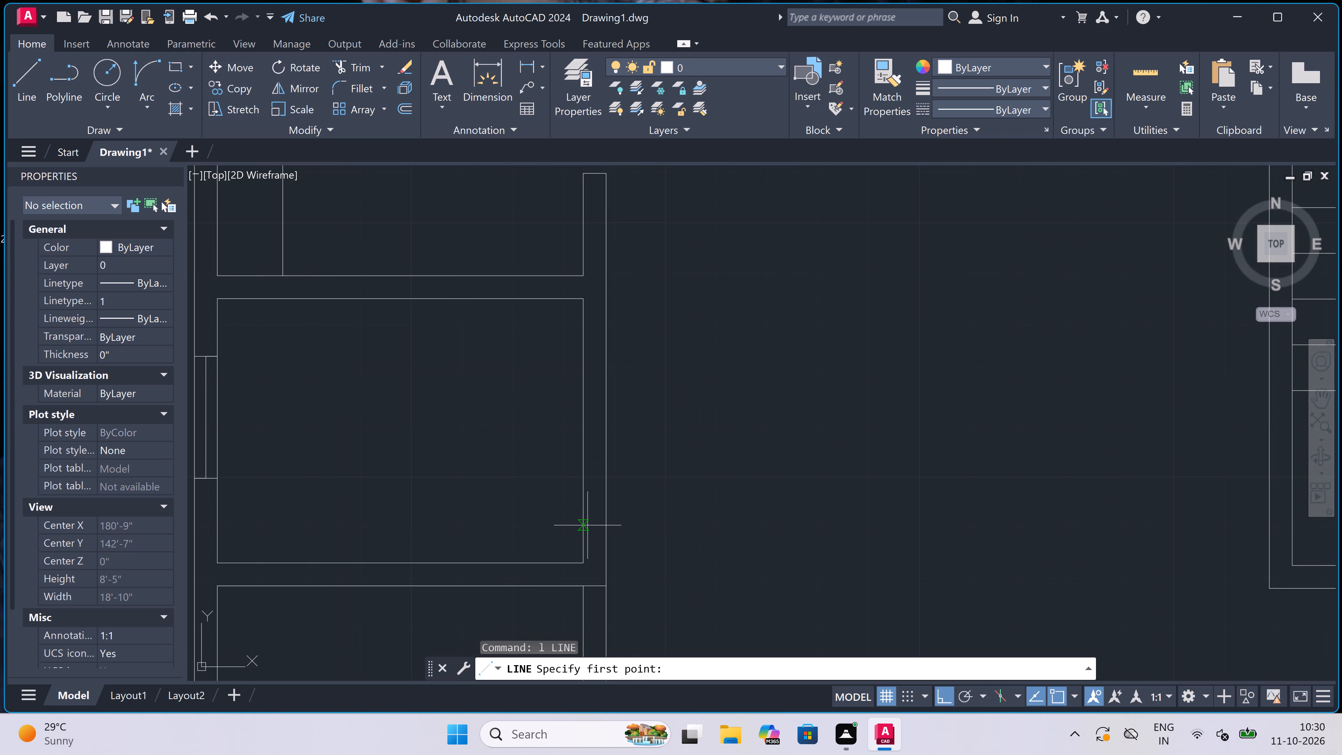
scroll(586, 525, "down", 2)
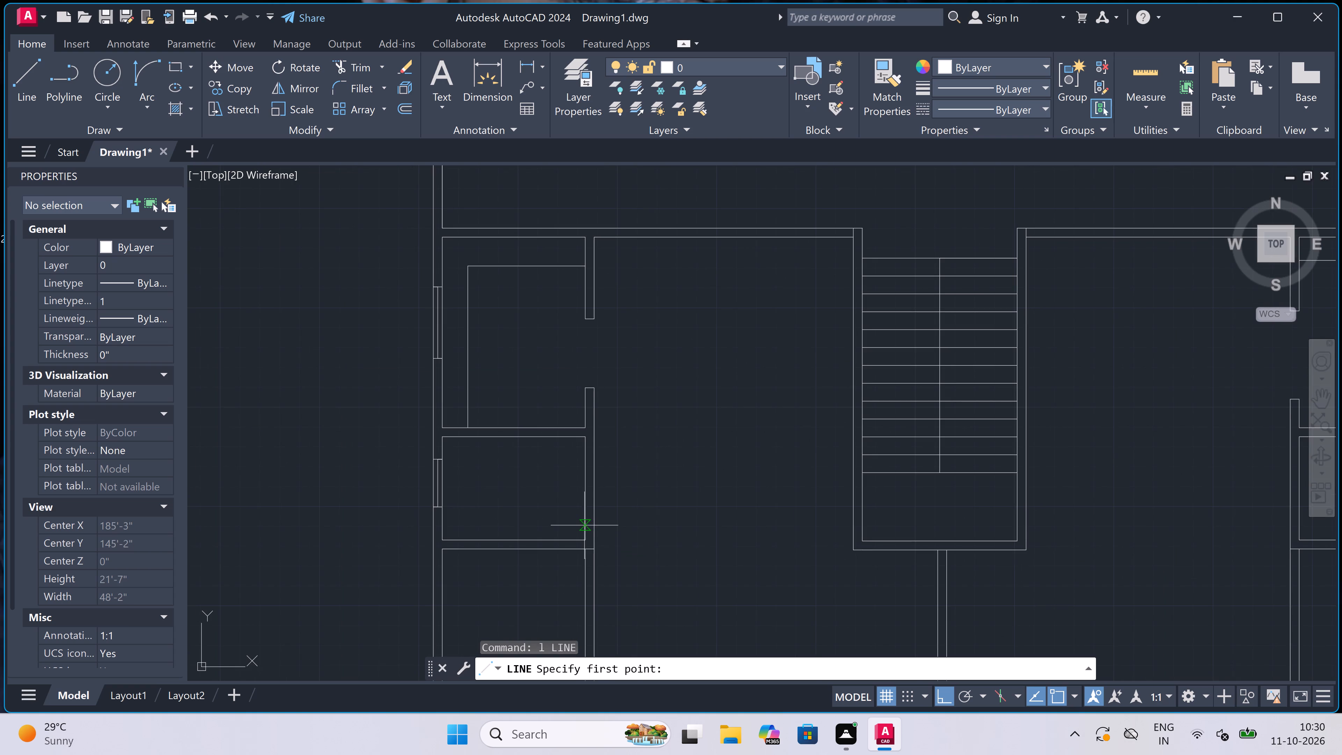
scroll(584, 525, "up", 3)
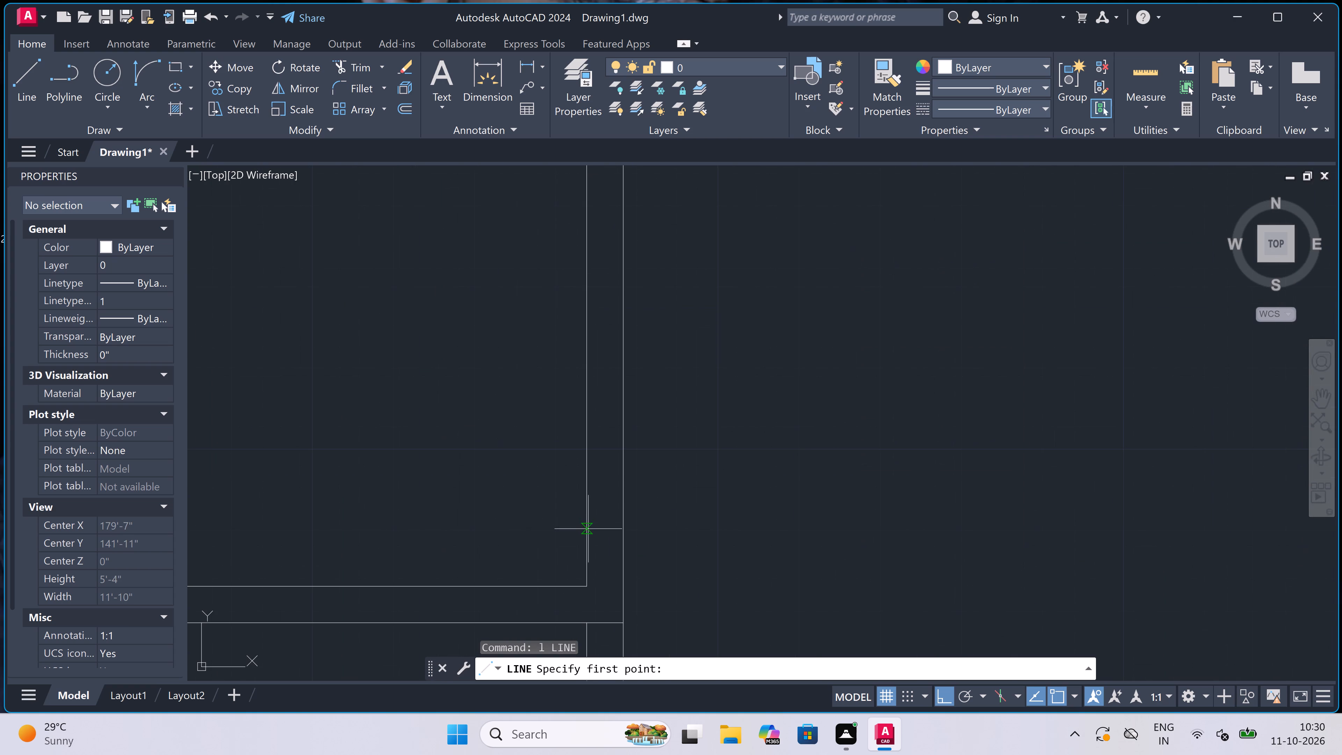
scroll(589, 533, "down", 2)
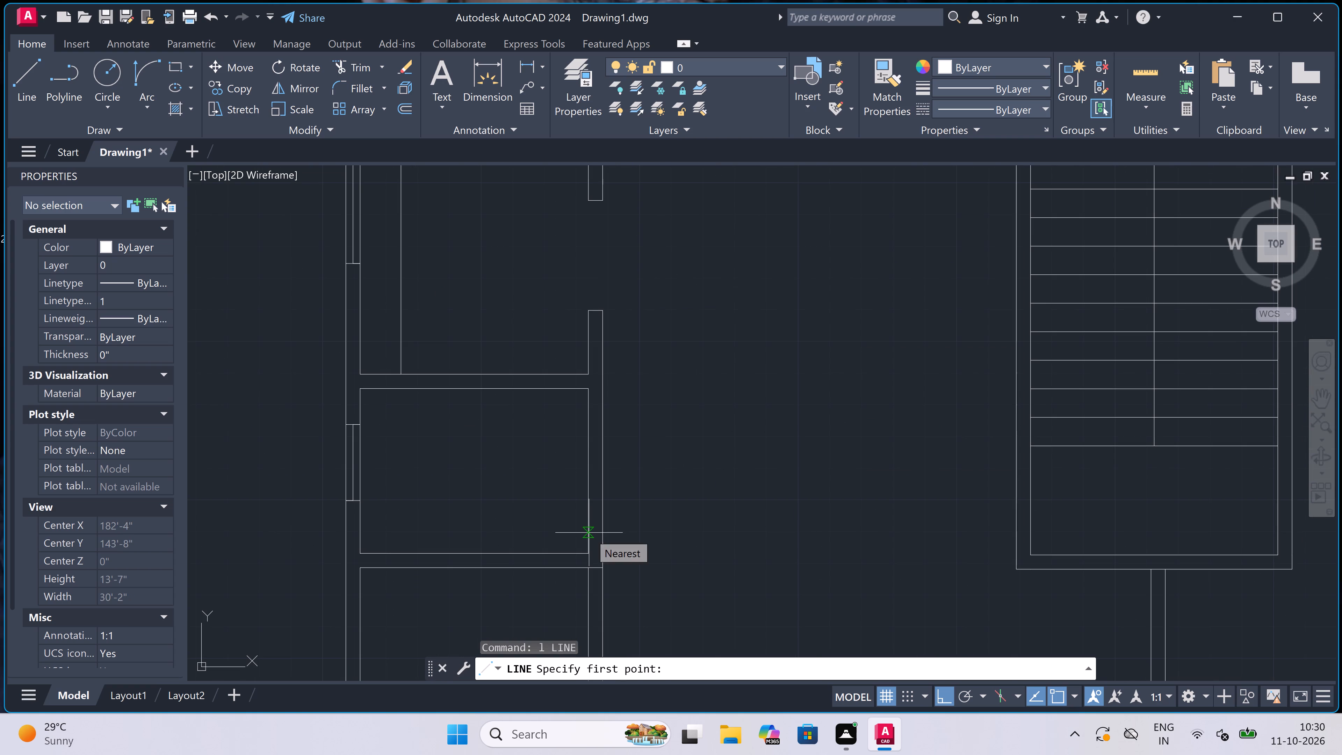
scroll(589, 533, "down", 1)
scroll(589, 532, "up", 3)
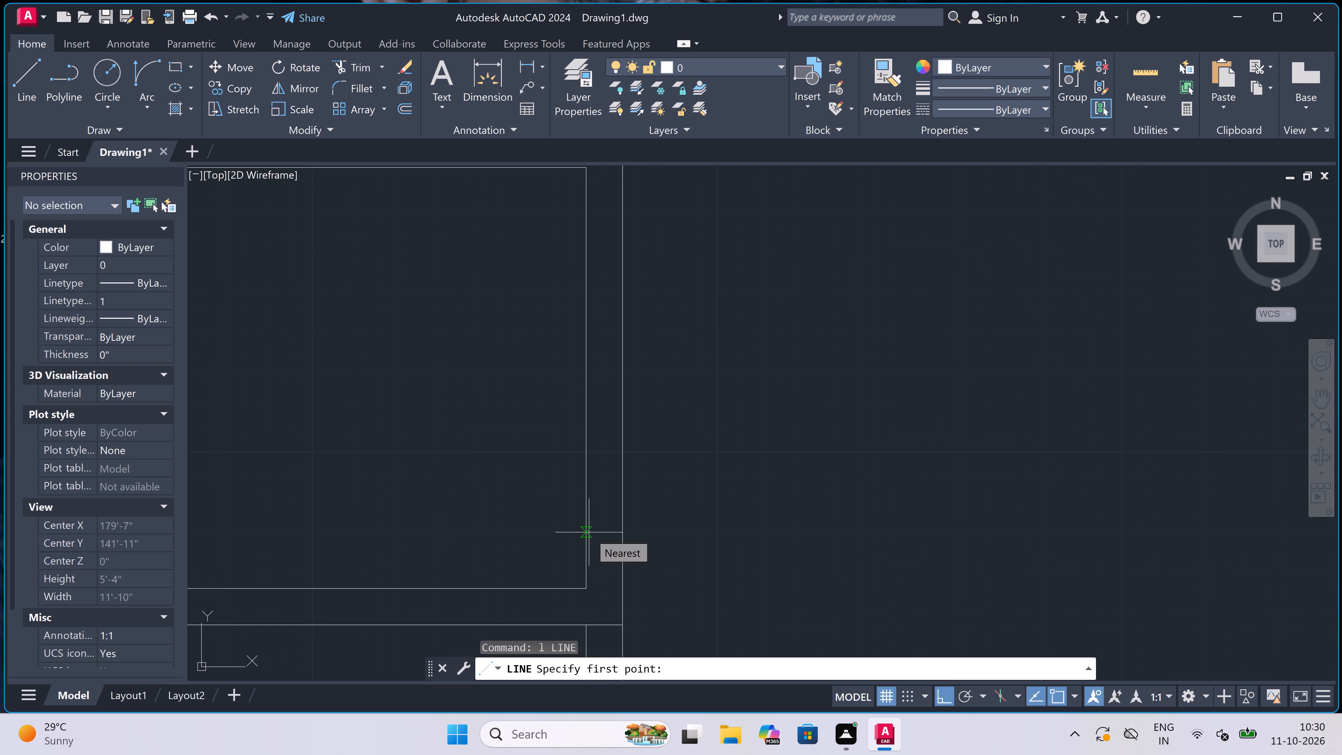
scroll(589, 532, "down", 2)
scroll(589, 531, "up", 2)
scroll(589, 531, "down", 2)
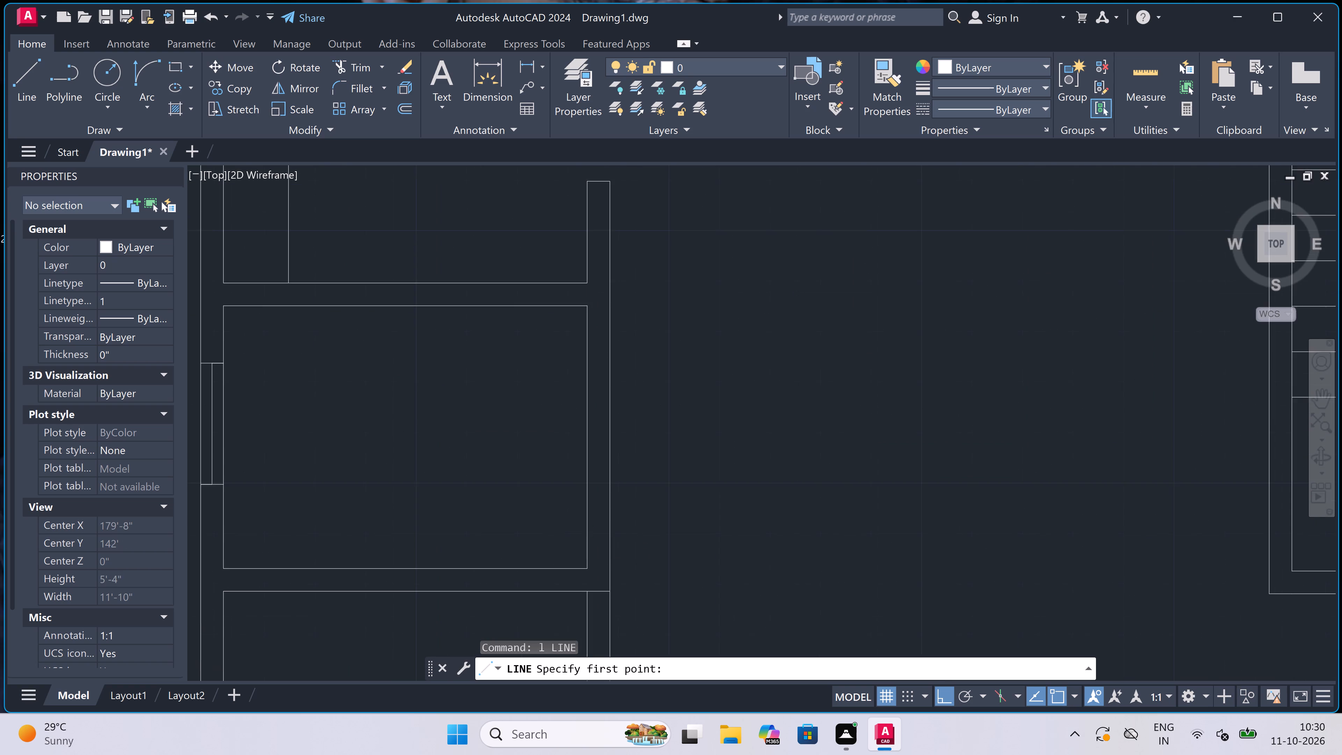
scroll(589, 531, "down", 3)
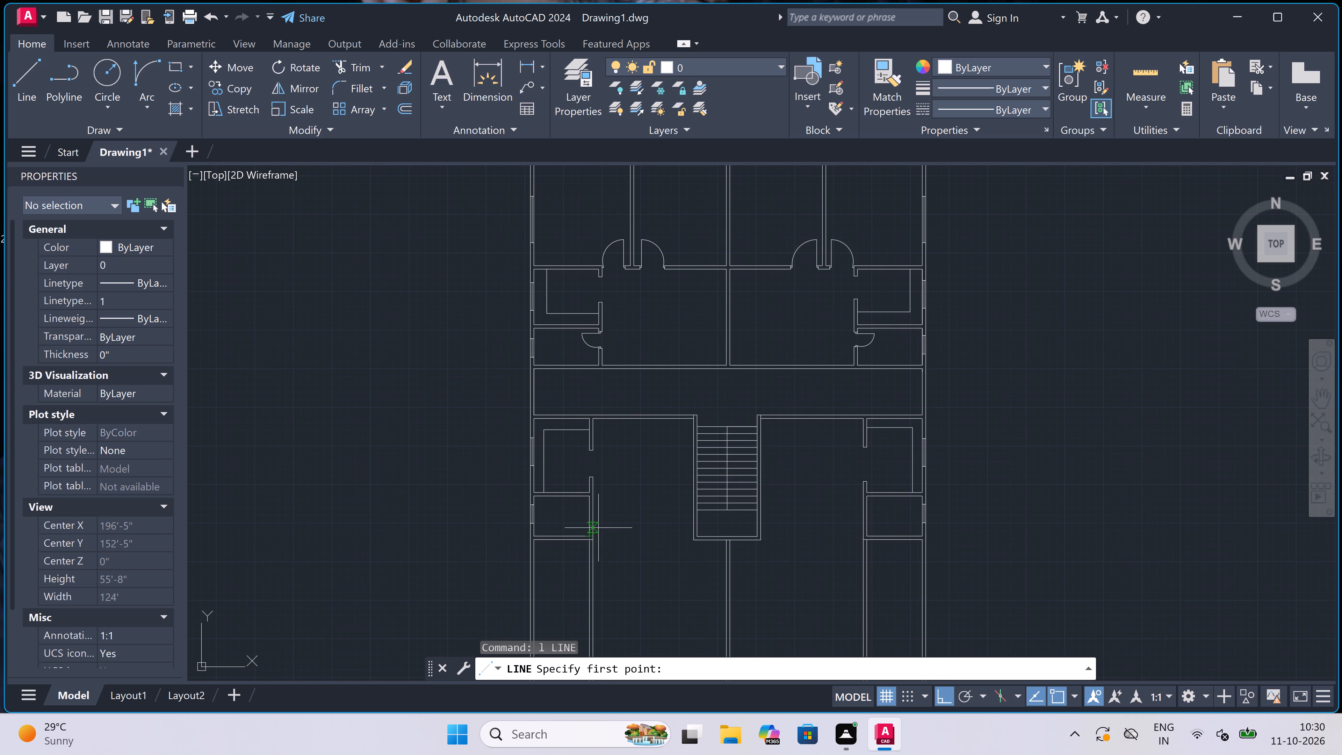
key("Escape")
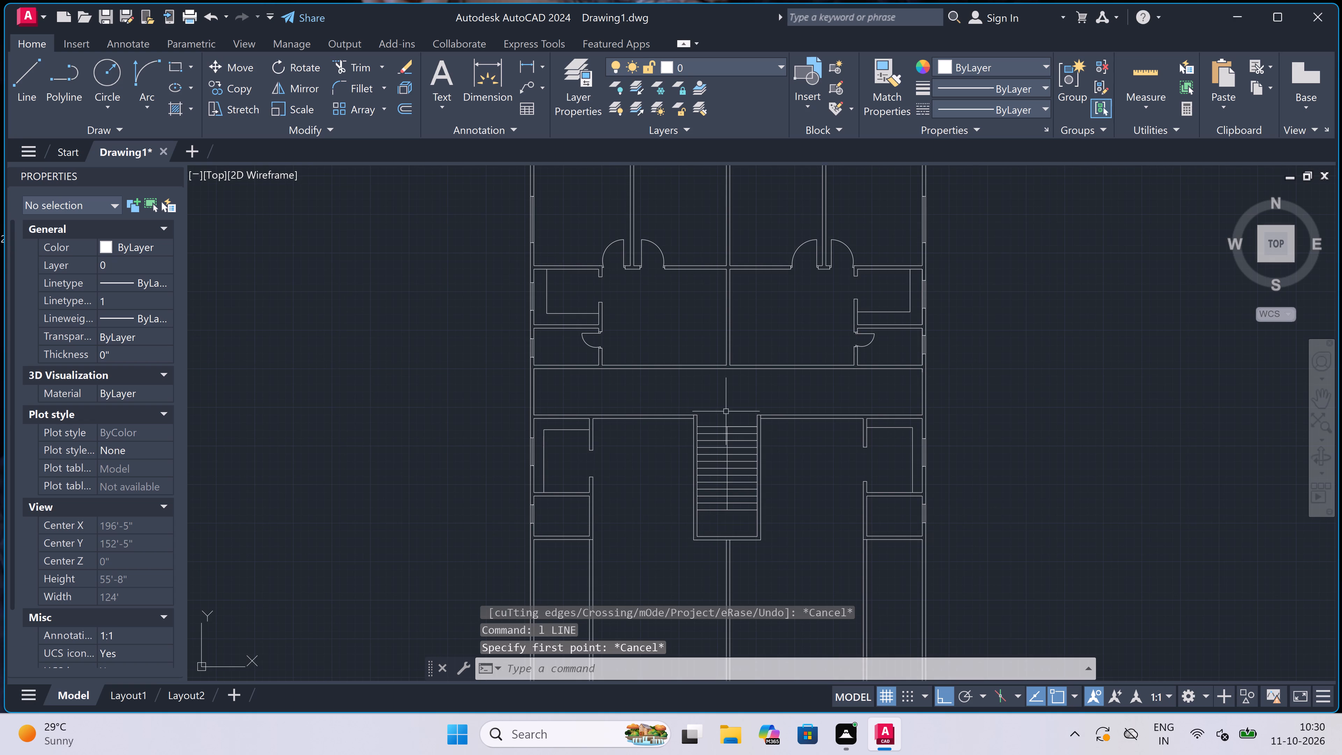
Draw a U-shaped travel line on the staircase: from above the first tread down the west flight, across the landing, and partway up the east flight.
scroll(745, 410, "up", 3)
key("space")
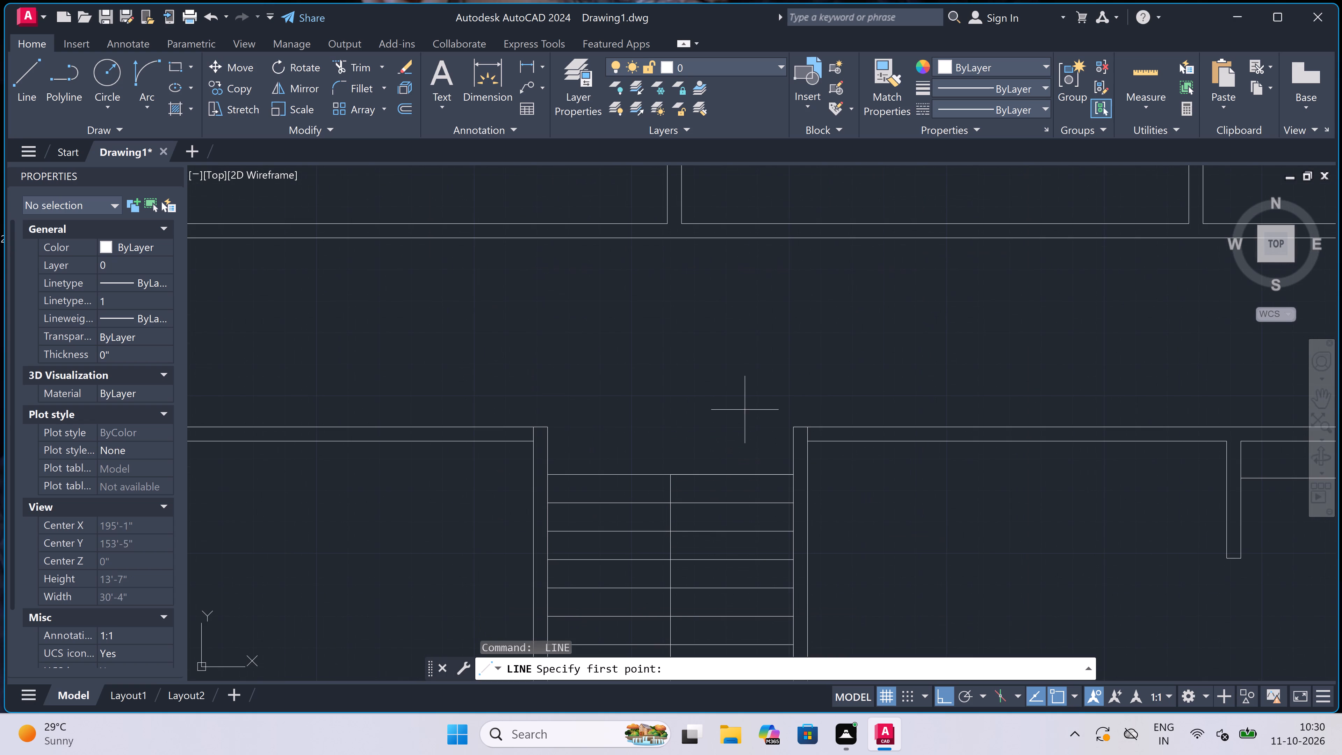
scroll(684, 382, "down", 1)
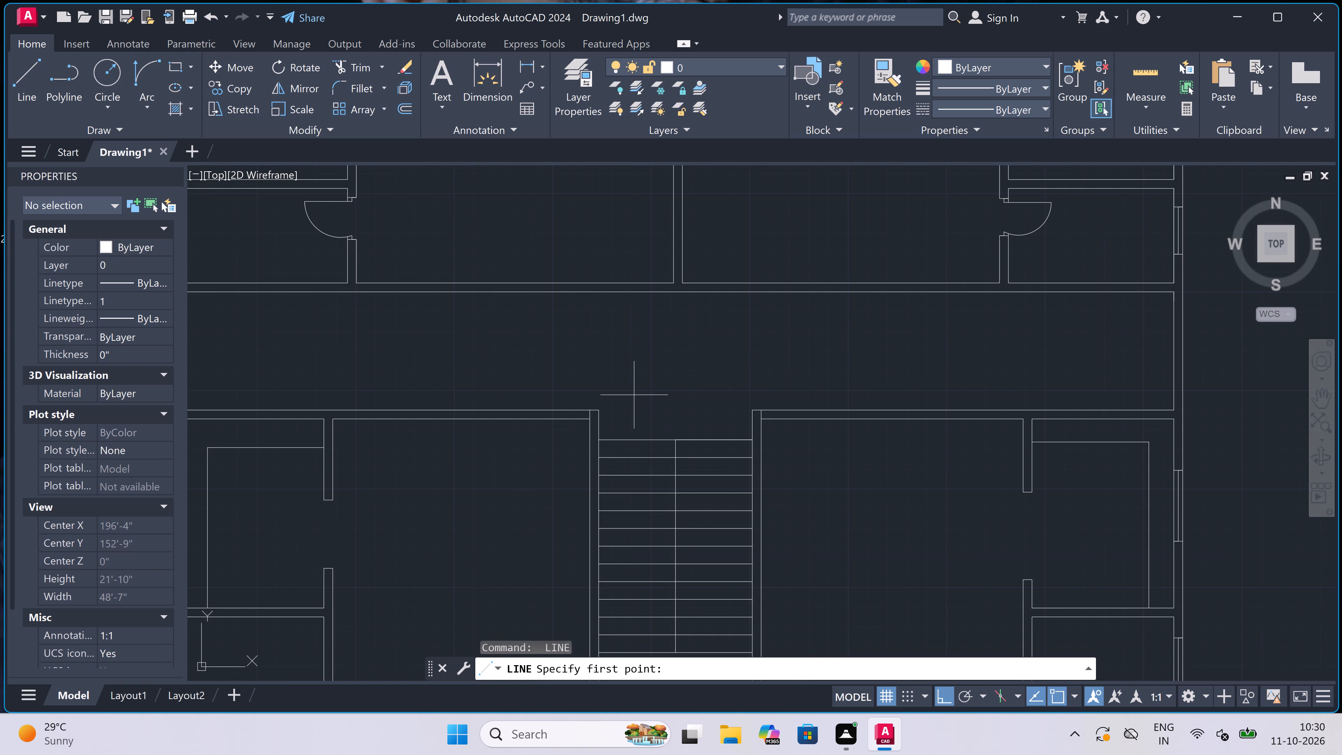
left_click(634, 395)
scroll(635, 396, "down", 2)
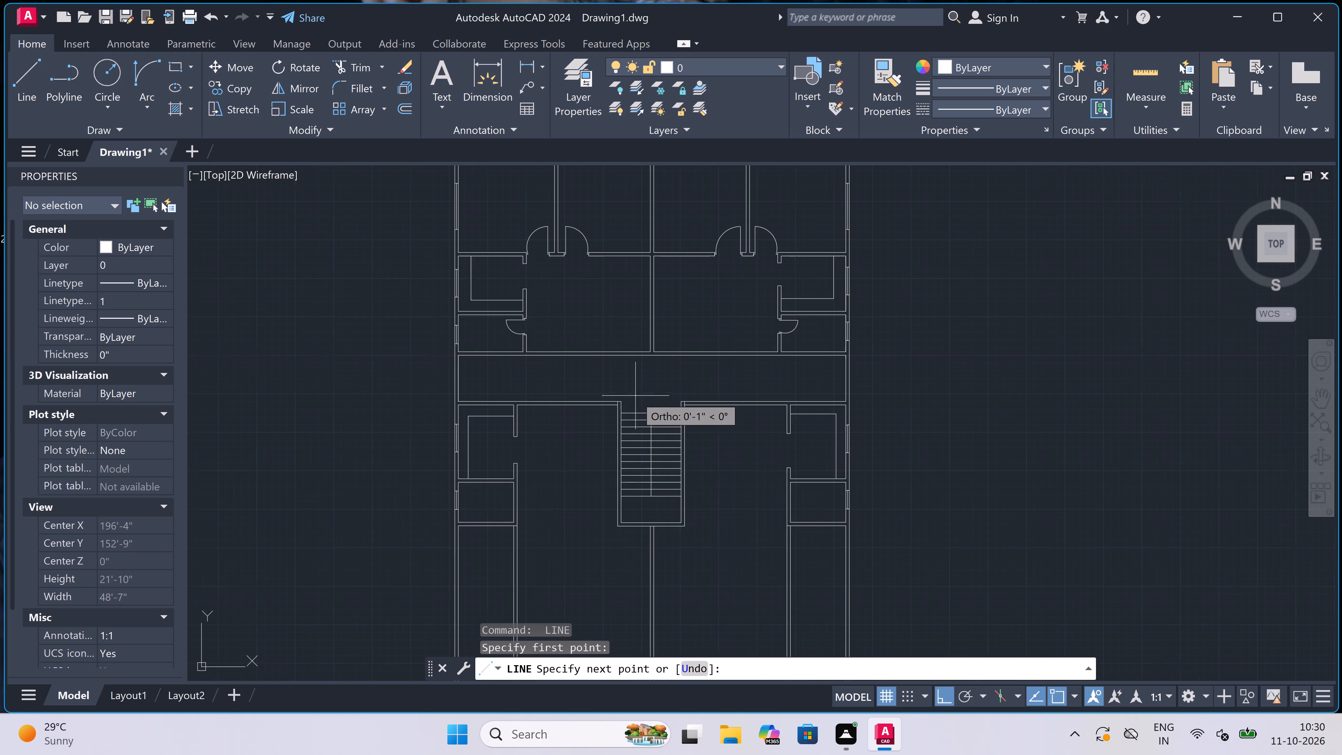
scroll(636, 483, "up", 3)
left_click(630, 606)
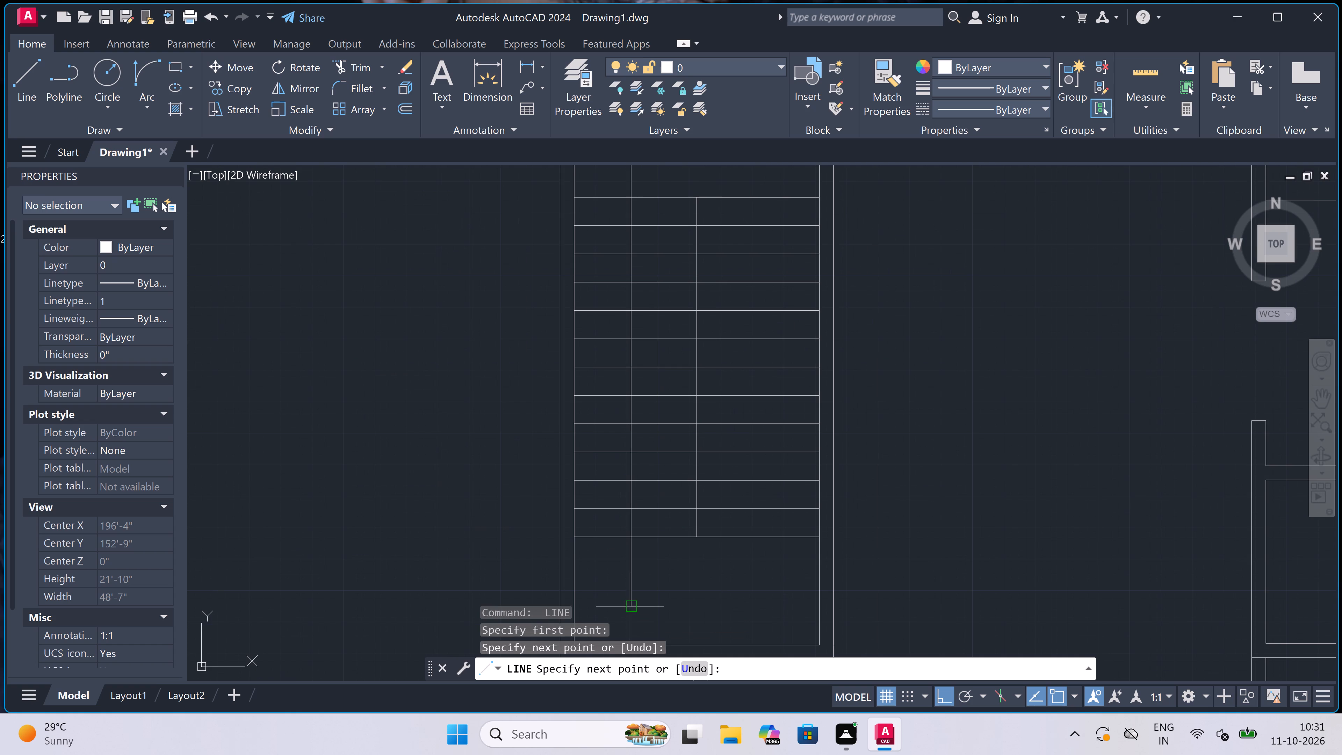
left_click(769, 593)
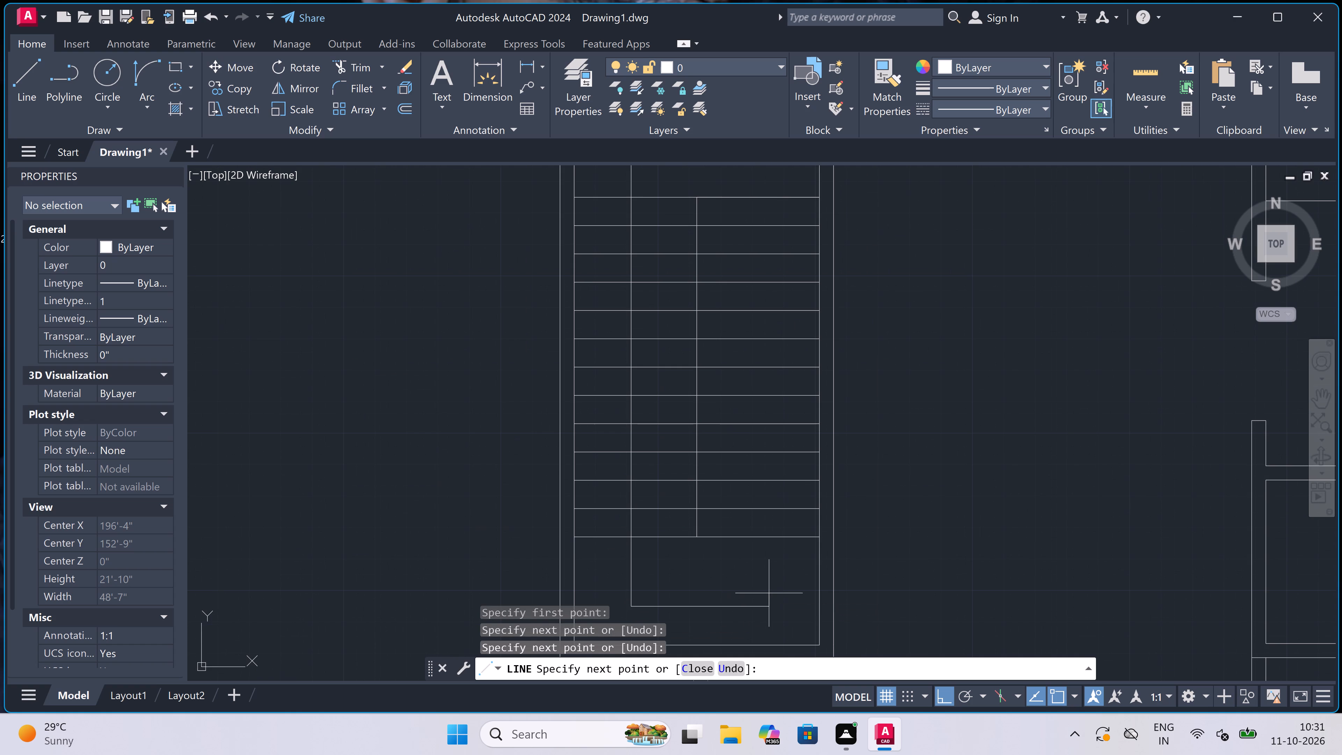
left_click(766, 391)
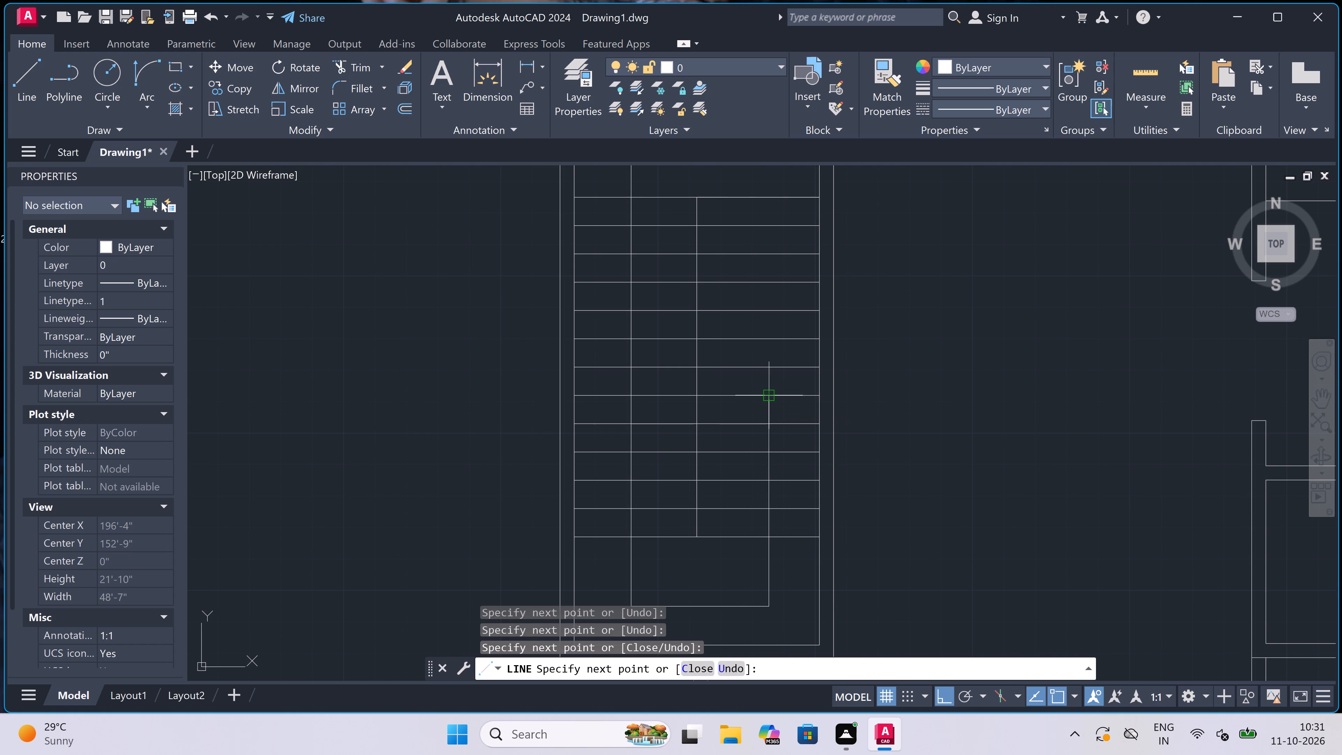
key("Escape")
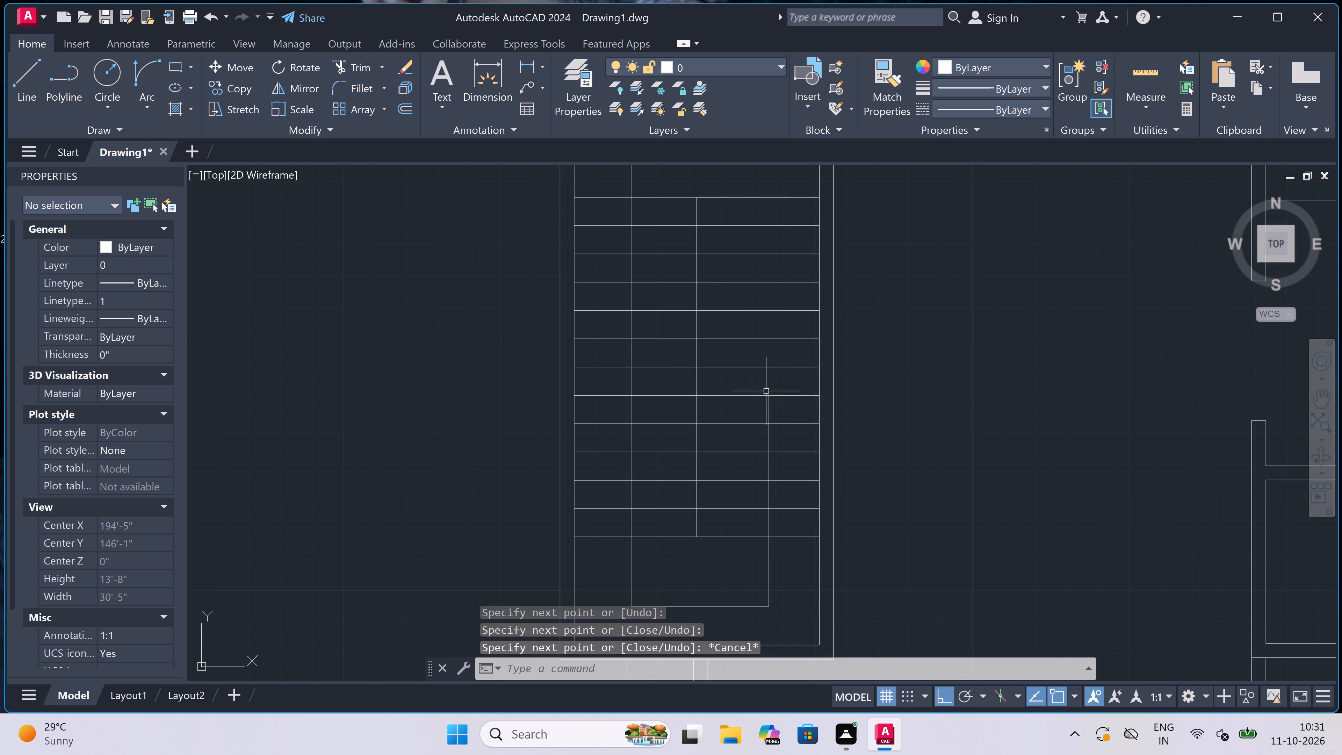
Draw the north door jamb across the small east room's west wall, continuing from its midpoint 2" south and 2' east as the door leaf.
scroll(582, 398, "down", 6)
scroll(572, 351, "up", 3)
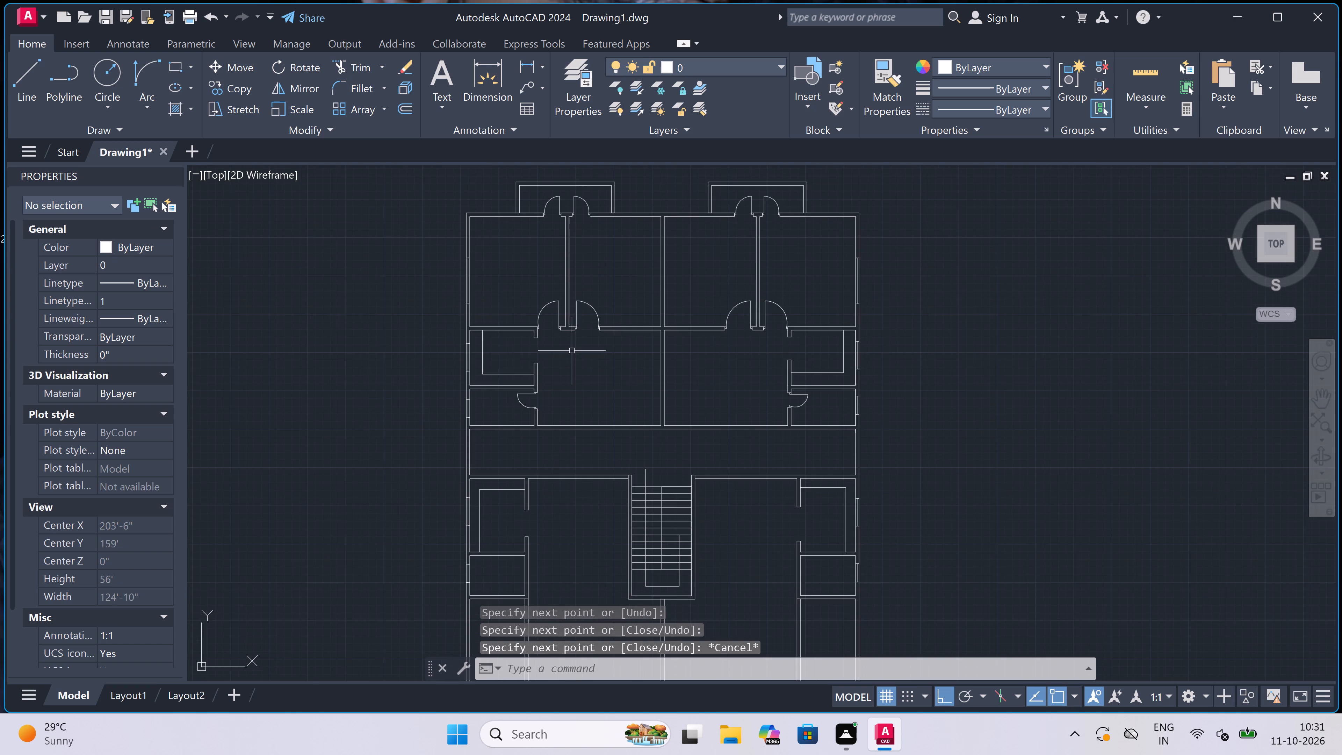
scroll(542, 397, "down", 1)
scroll(718, 489, "up", 2)
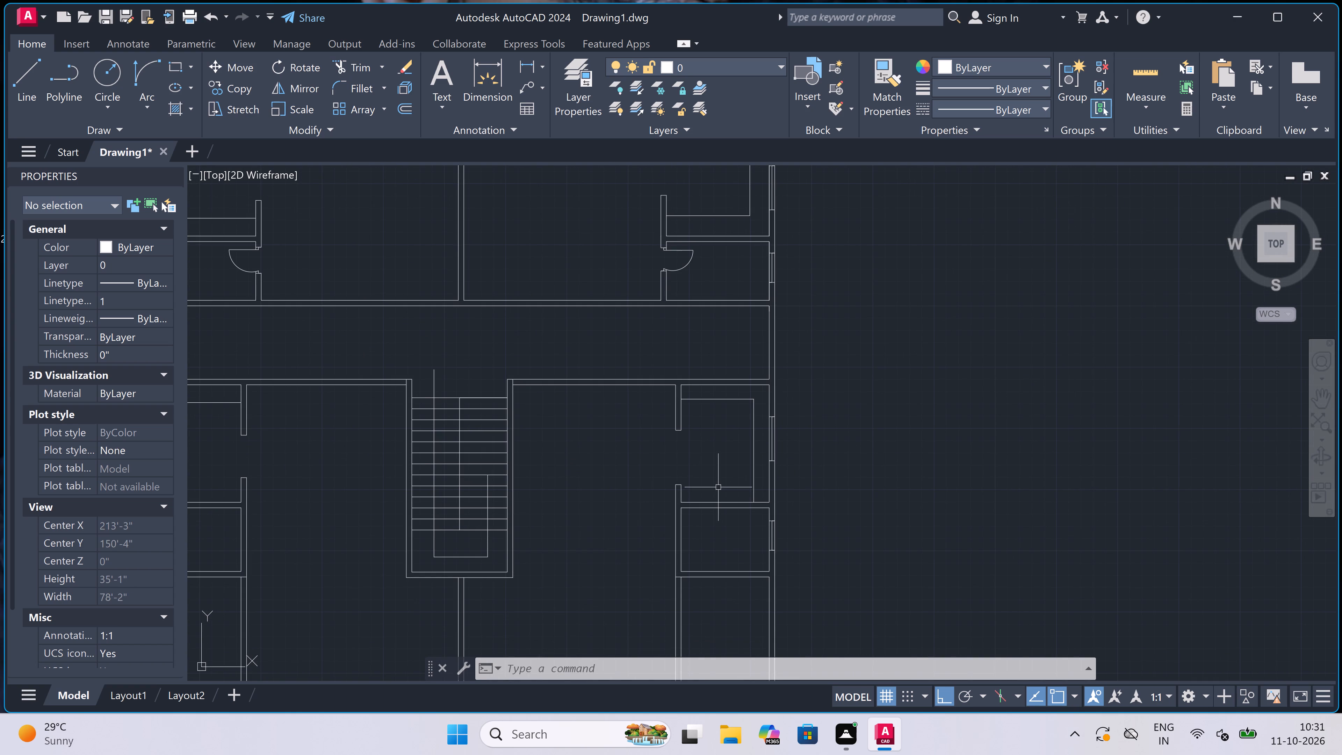
scroll(718, 487, "down", 1)
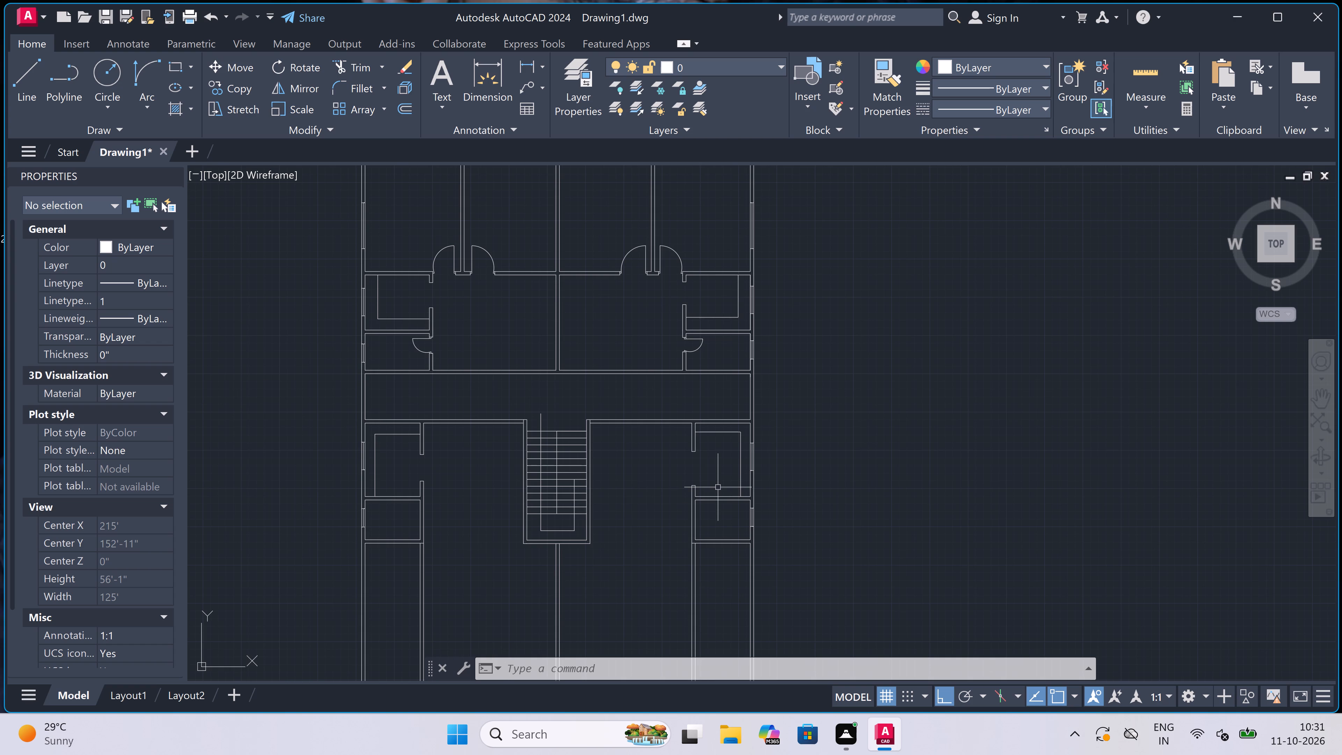
scroll(707, 506, "up", 3)
scroll(674, 504, "up", 3)
key("space")
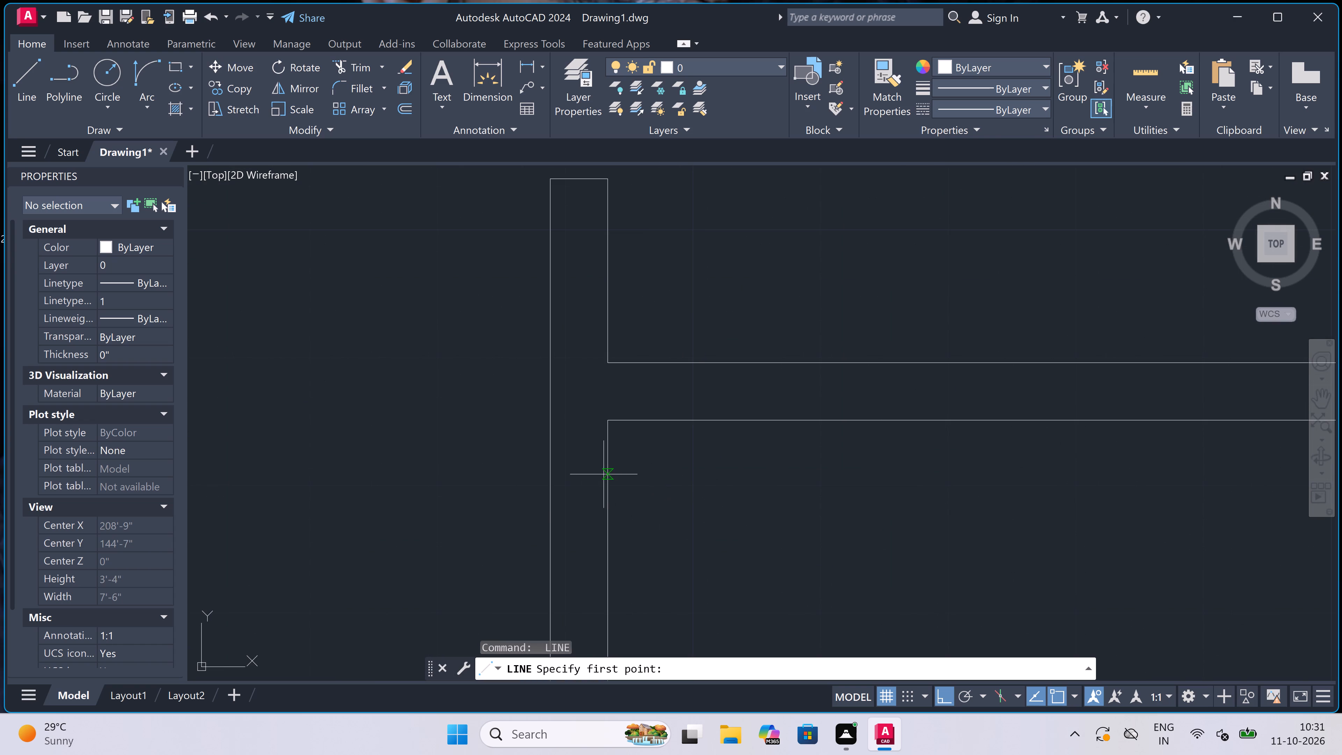
left_click(606, 487)
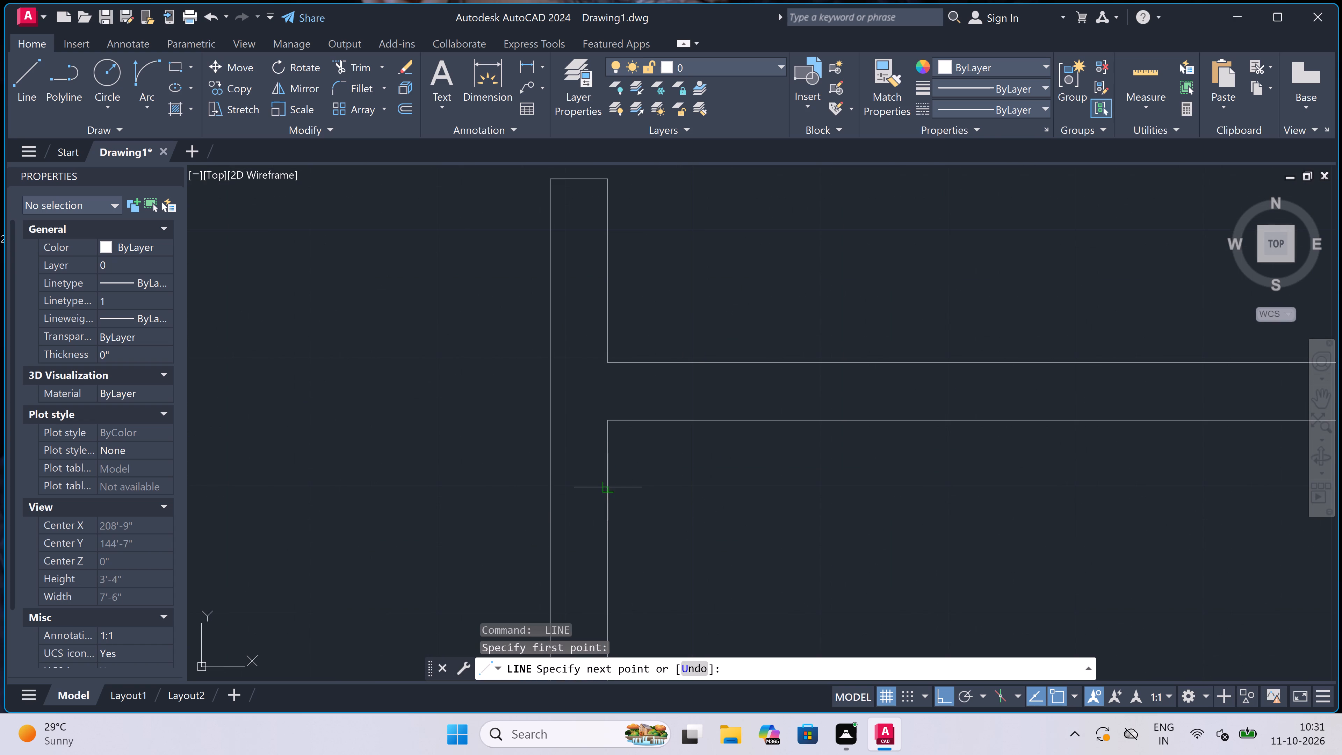
left_click(553, 481)
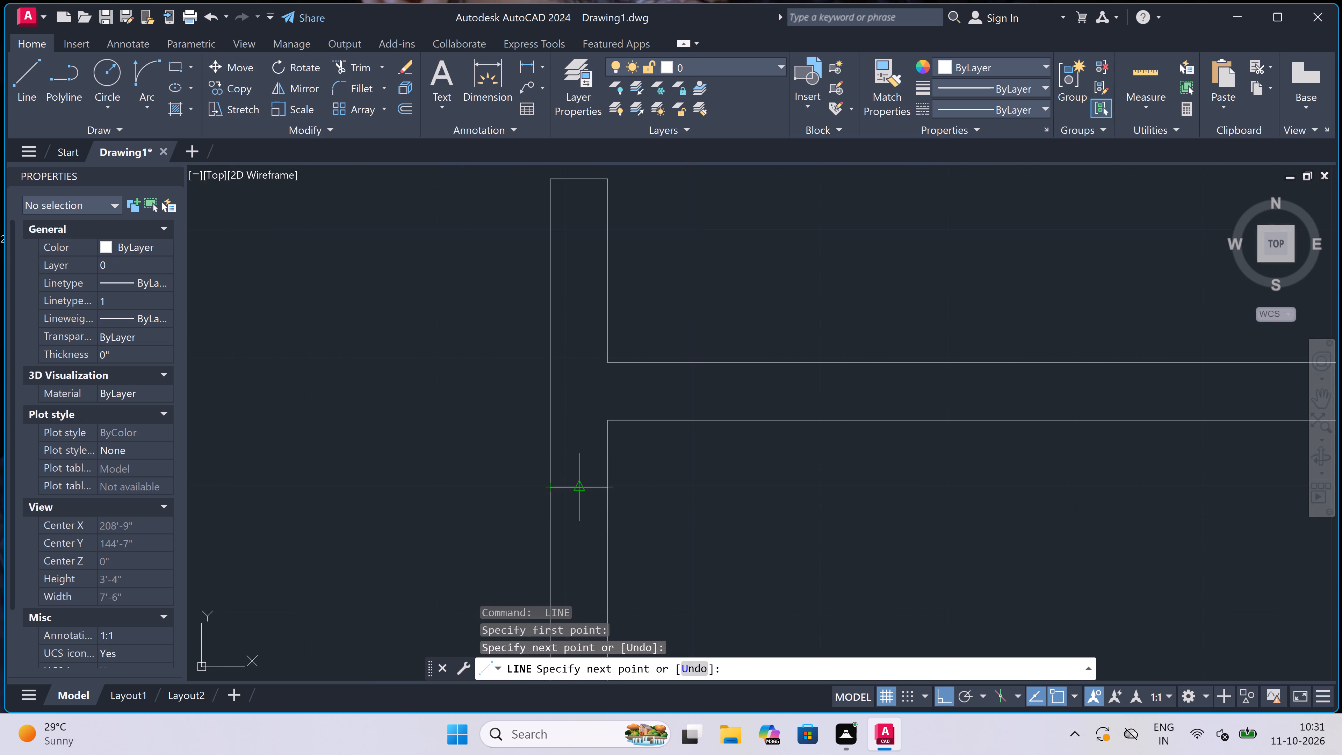
left_click(576, 489)
key("2")
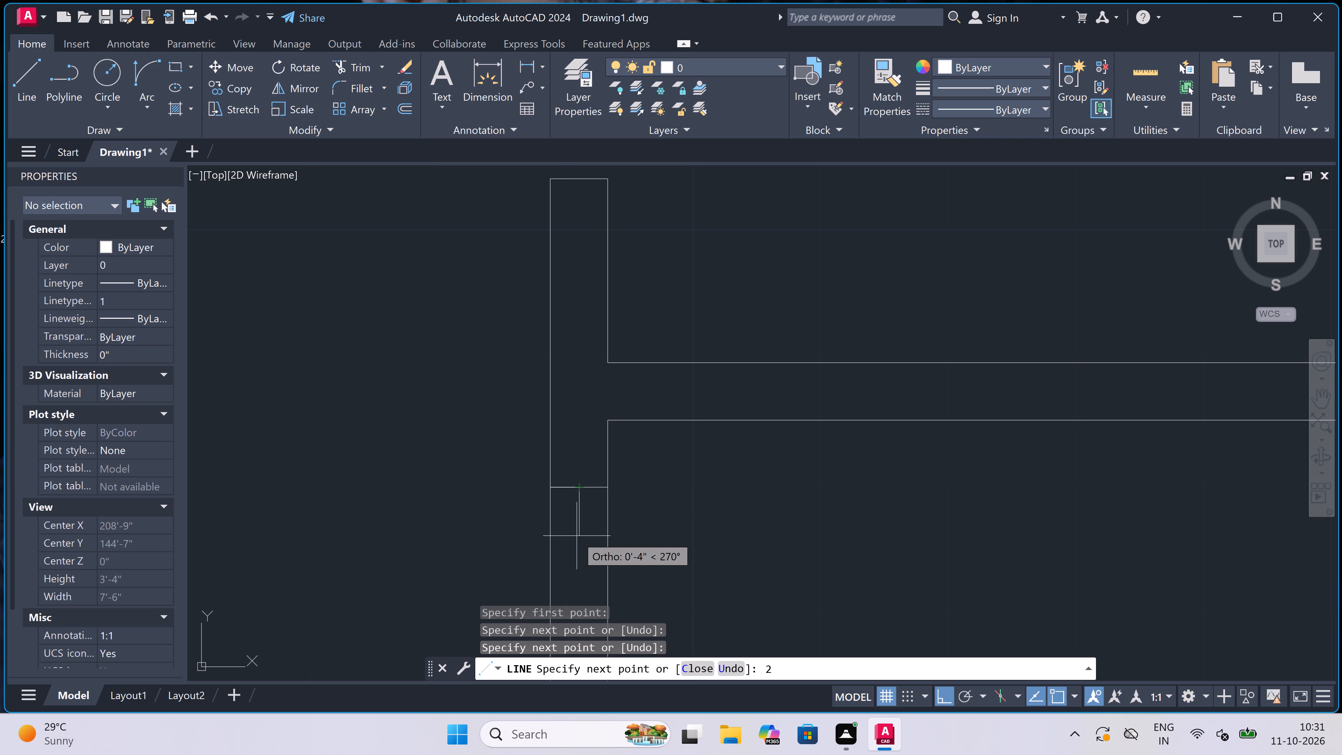
type("\"")
key("space")
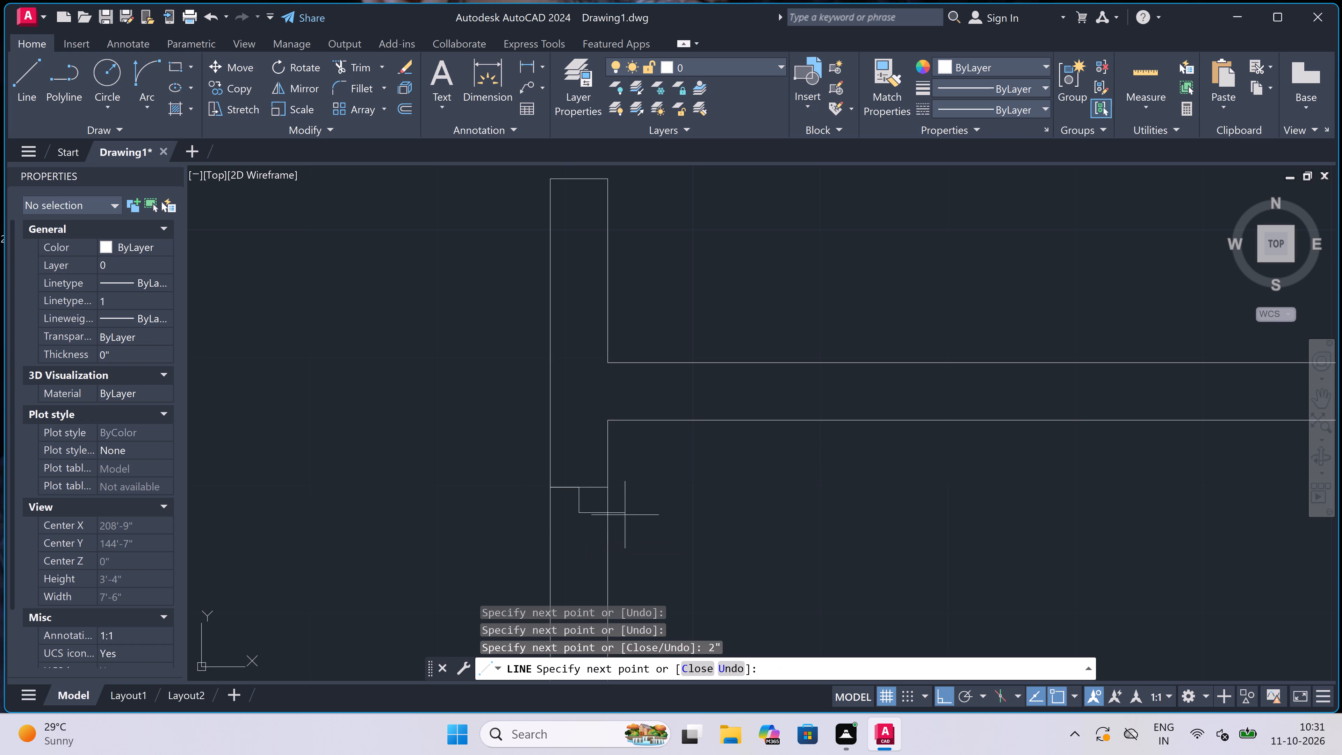
key("2")
type("'")
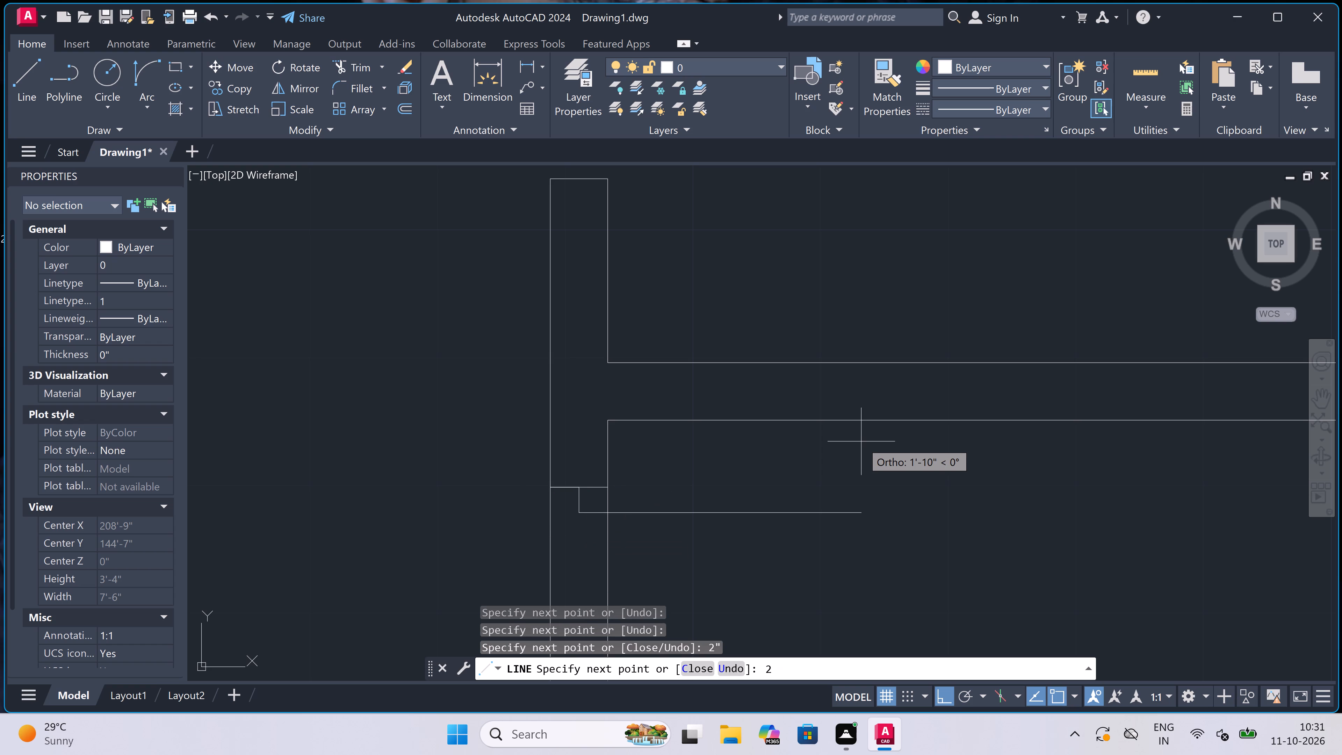
key("space")
key("Escape")
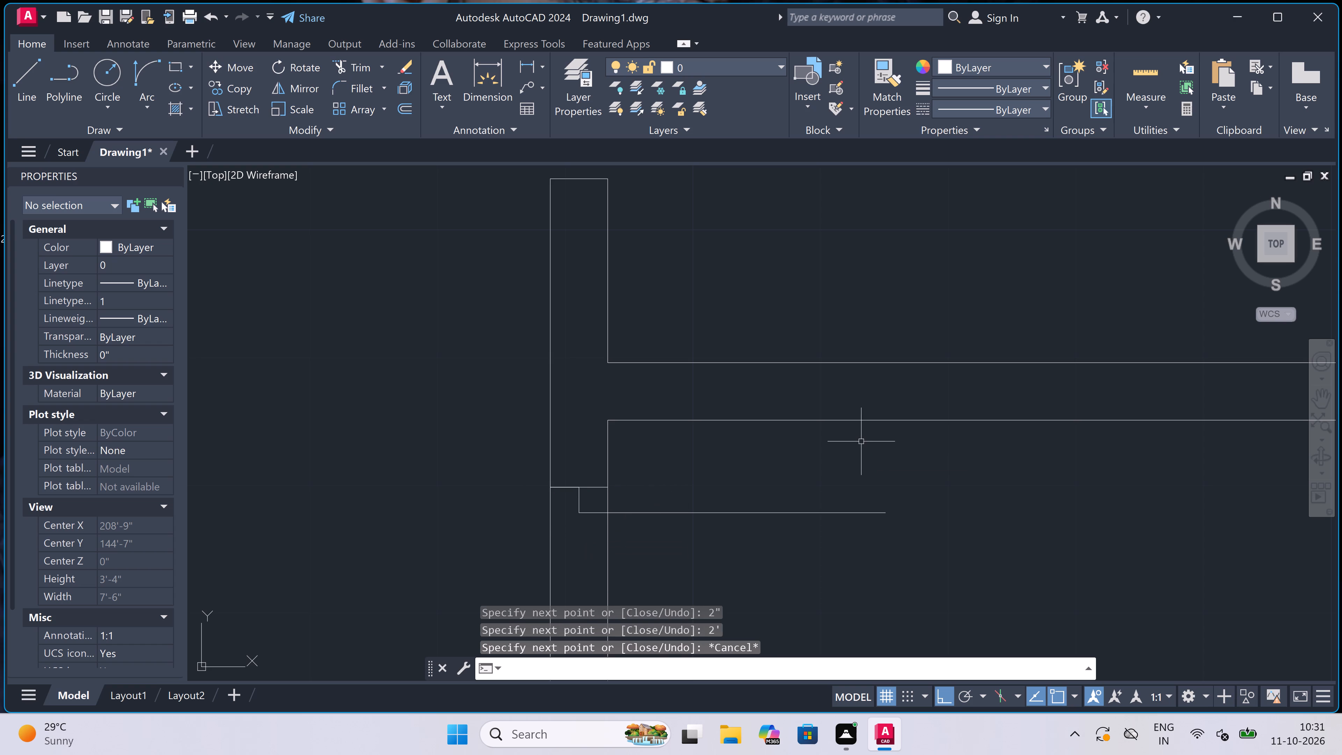
Draw the south door jamb across the small east room's west wall, continuing from its midpoint 2" north as a stub.
key("space")
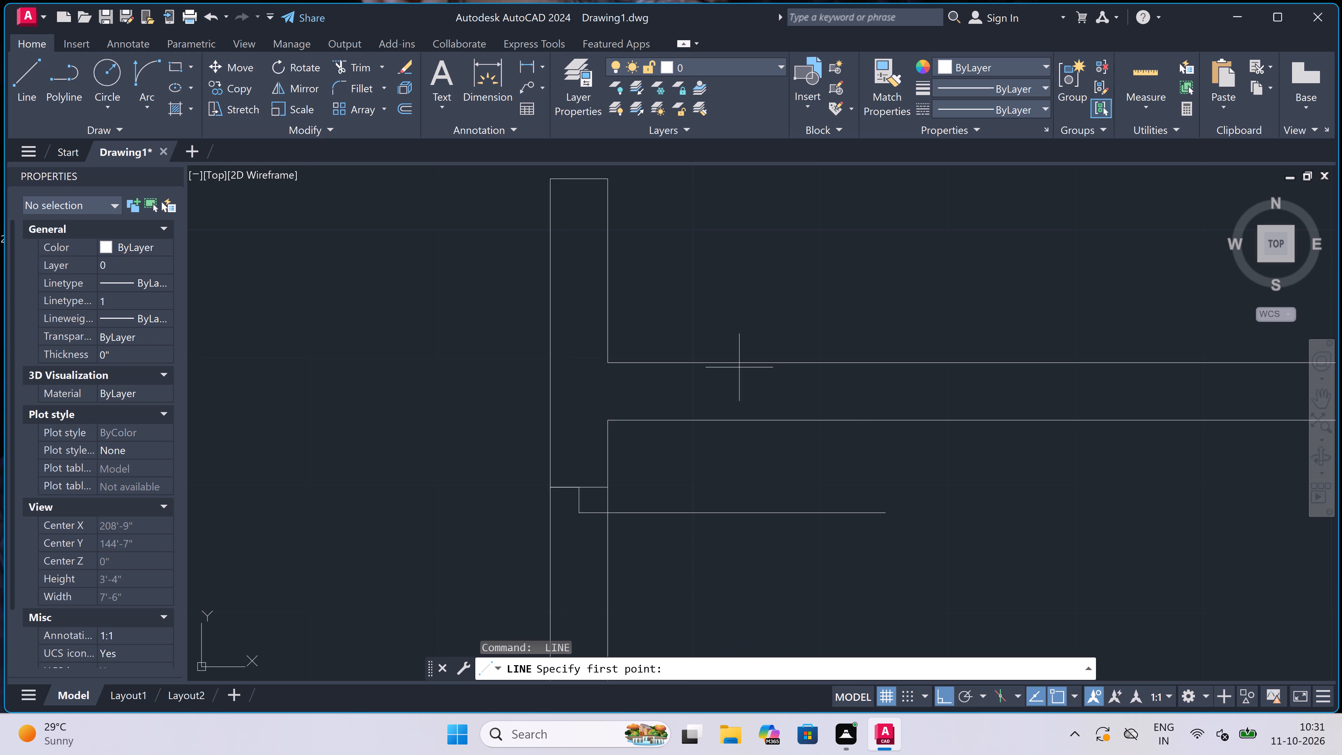
scroll(720, 357, "down", 4)
scroll(724, 391, "up", 3)
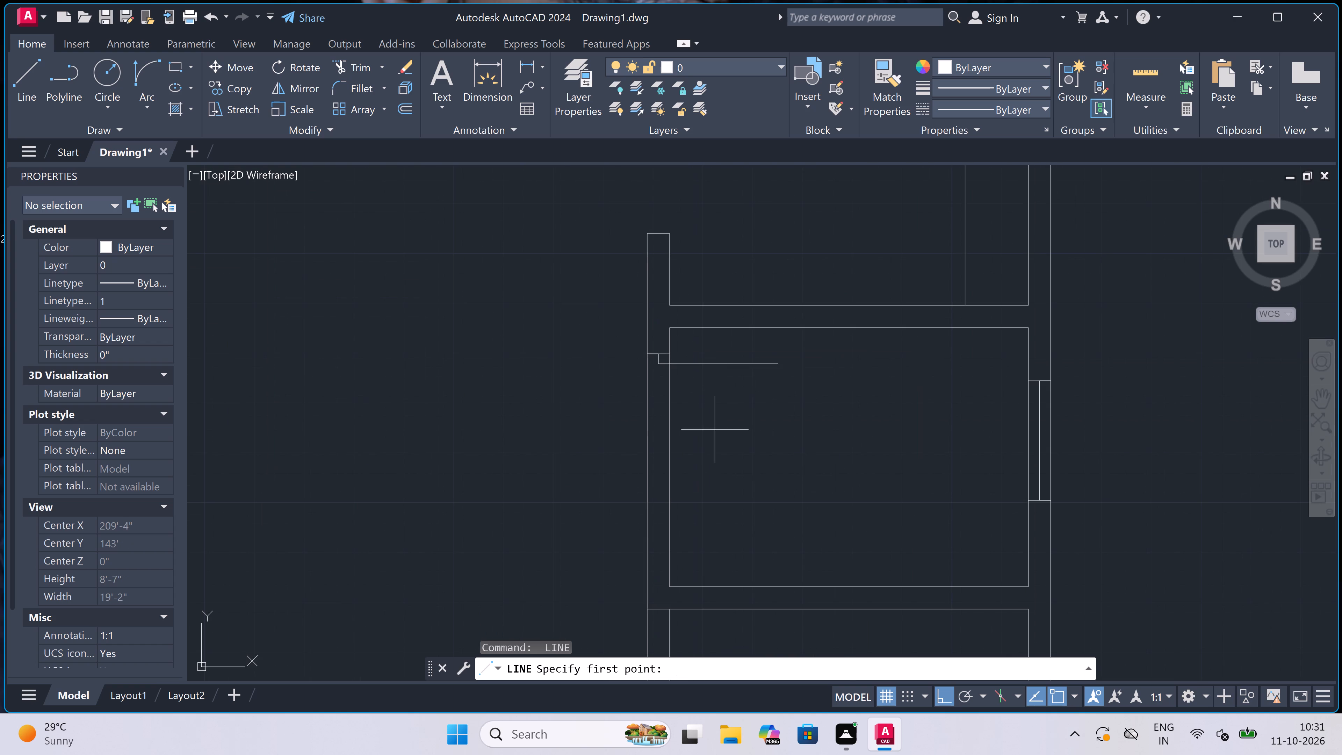
scroll(682, 438, "up", 2)
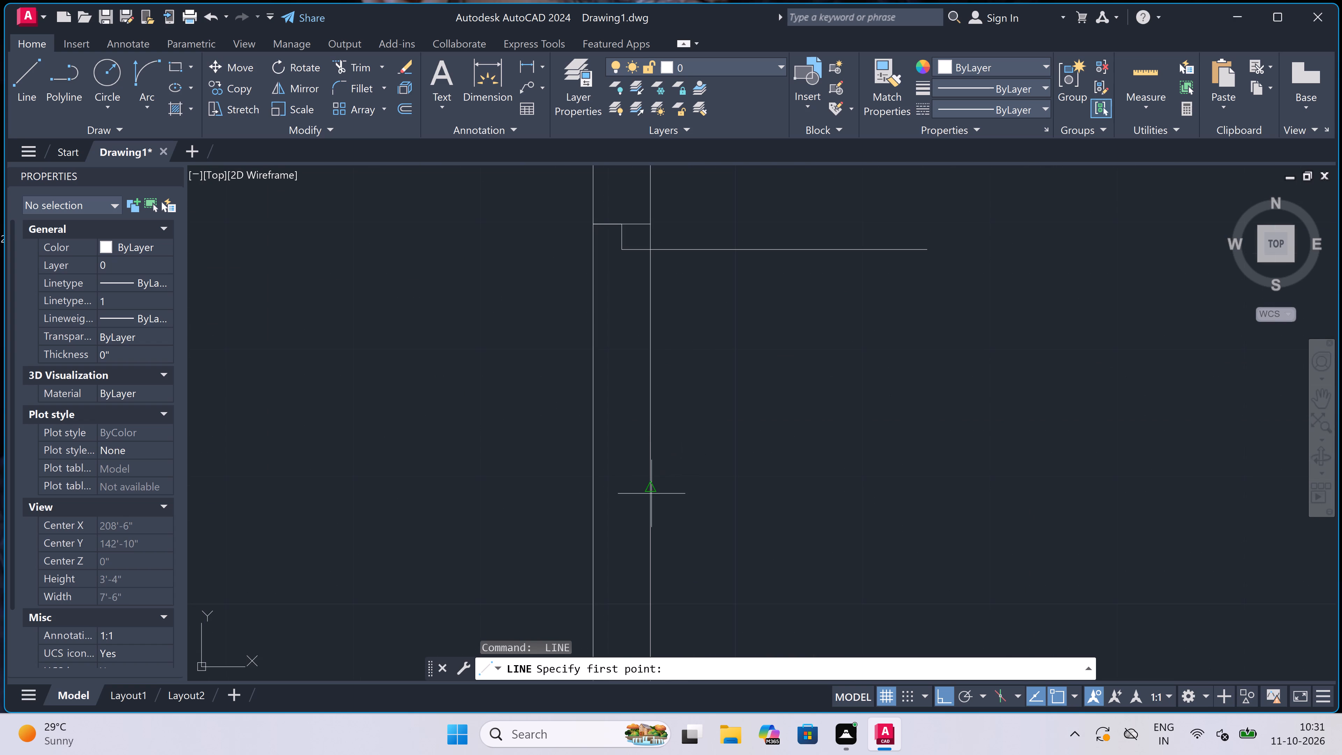
left_click(651, 493)
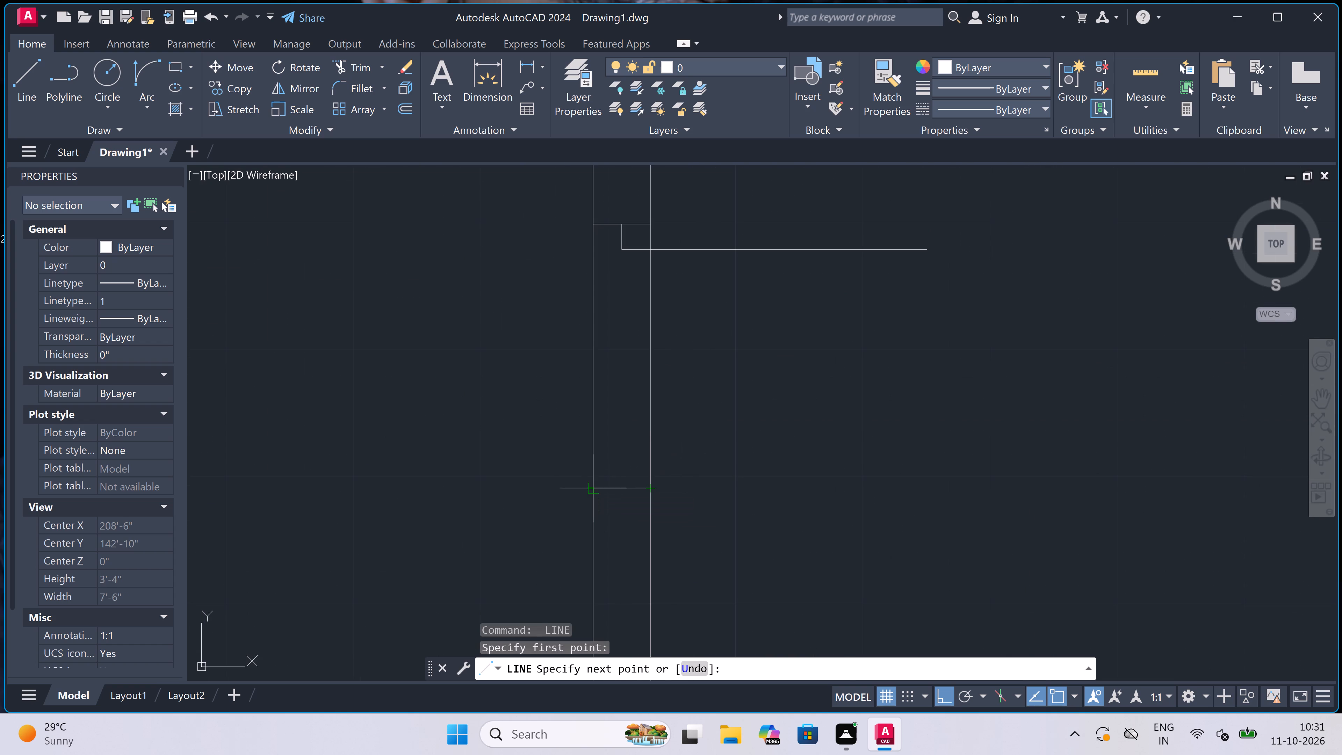
left_click(594, 490)
scroll(606, 483, "up", 2)
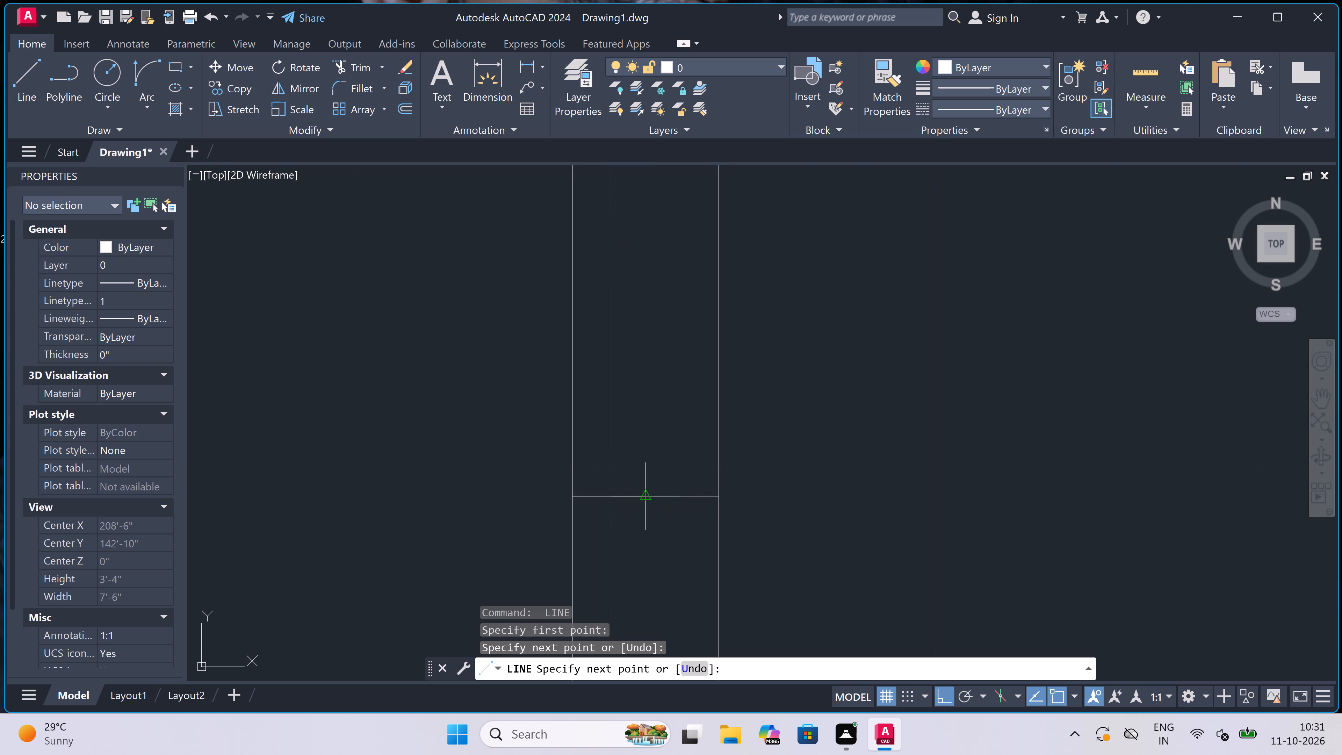
left_click(649, 497)
key("2")
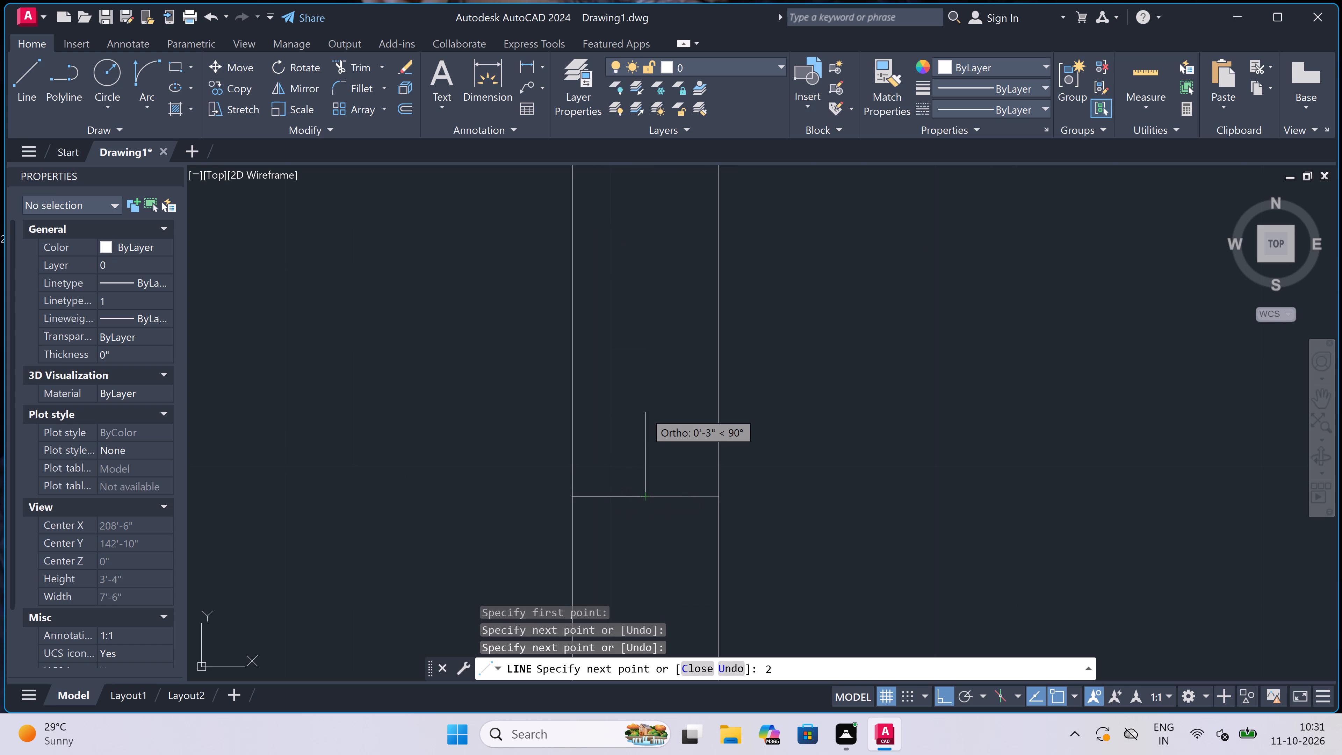
type("\"")
key("space")
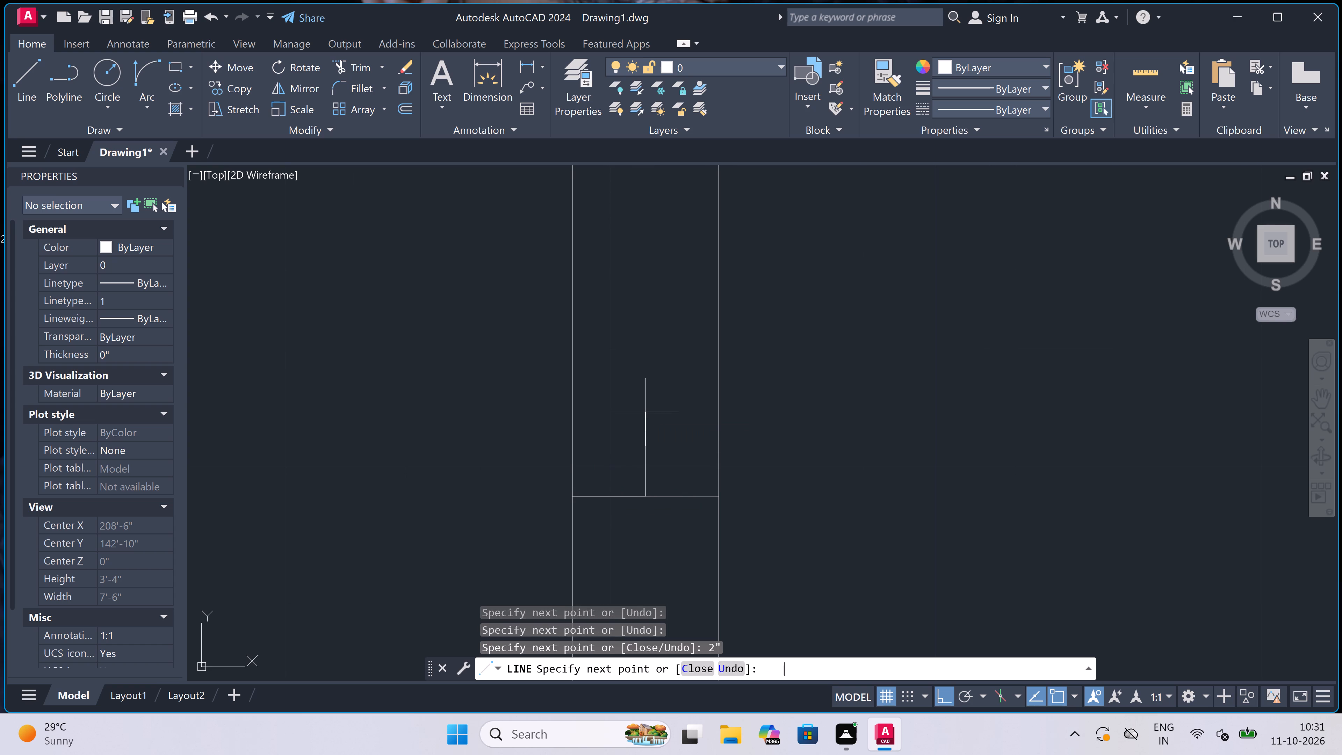
key("Escape")
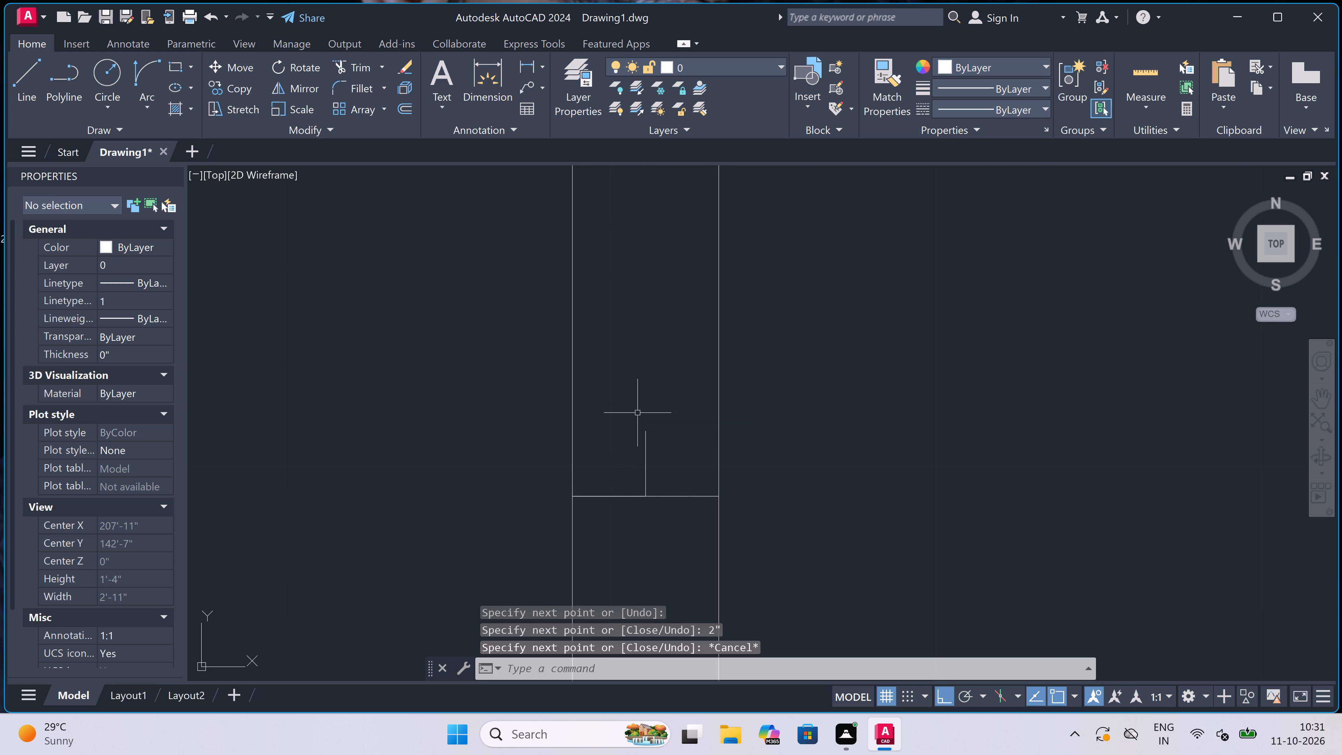
Draw the east room's door swing as a start-end-direction arc from the leaf's free end to the south stub's tip, bulging southeast.
scroll(555, 539, "down", 3)
scroll(542, 461, "up", 1)
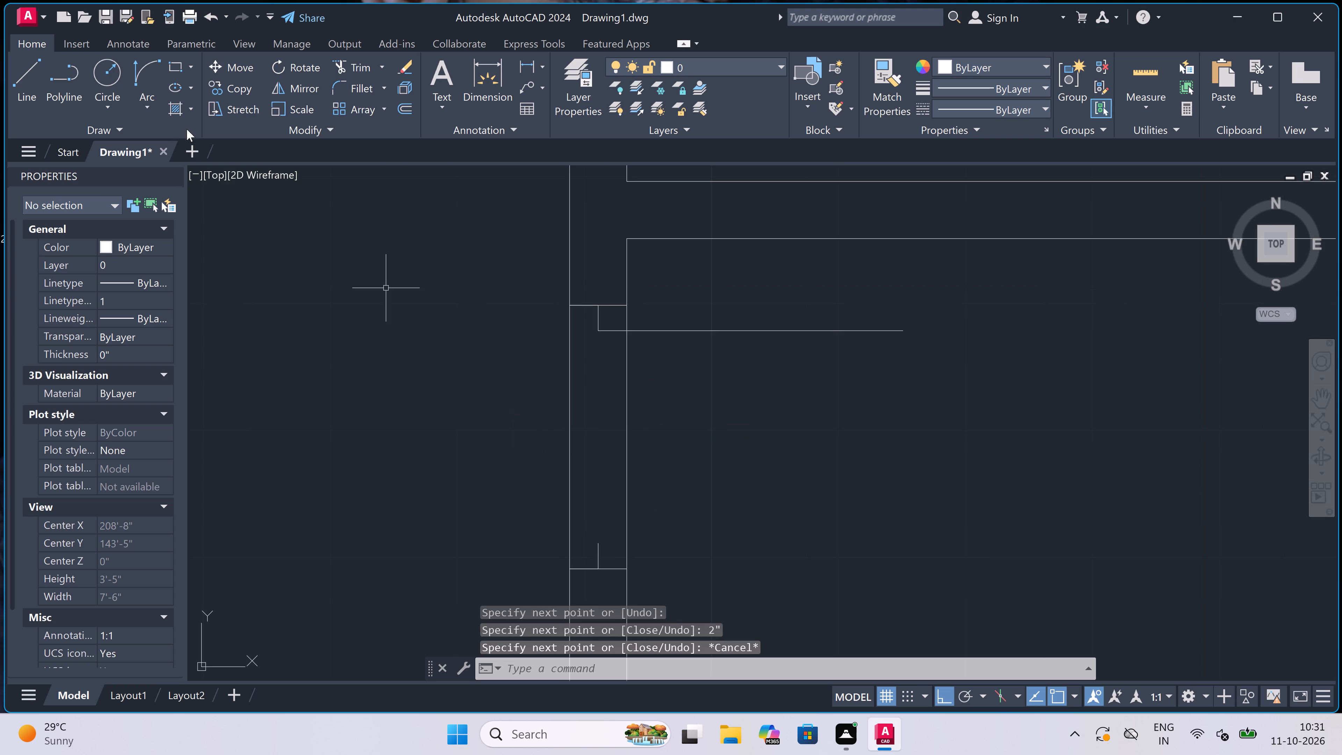
left_click(146, 79)
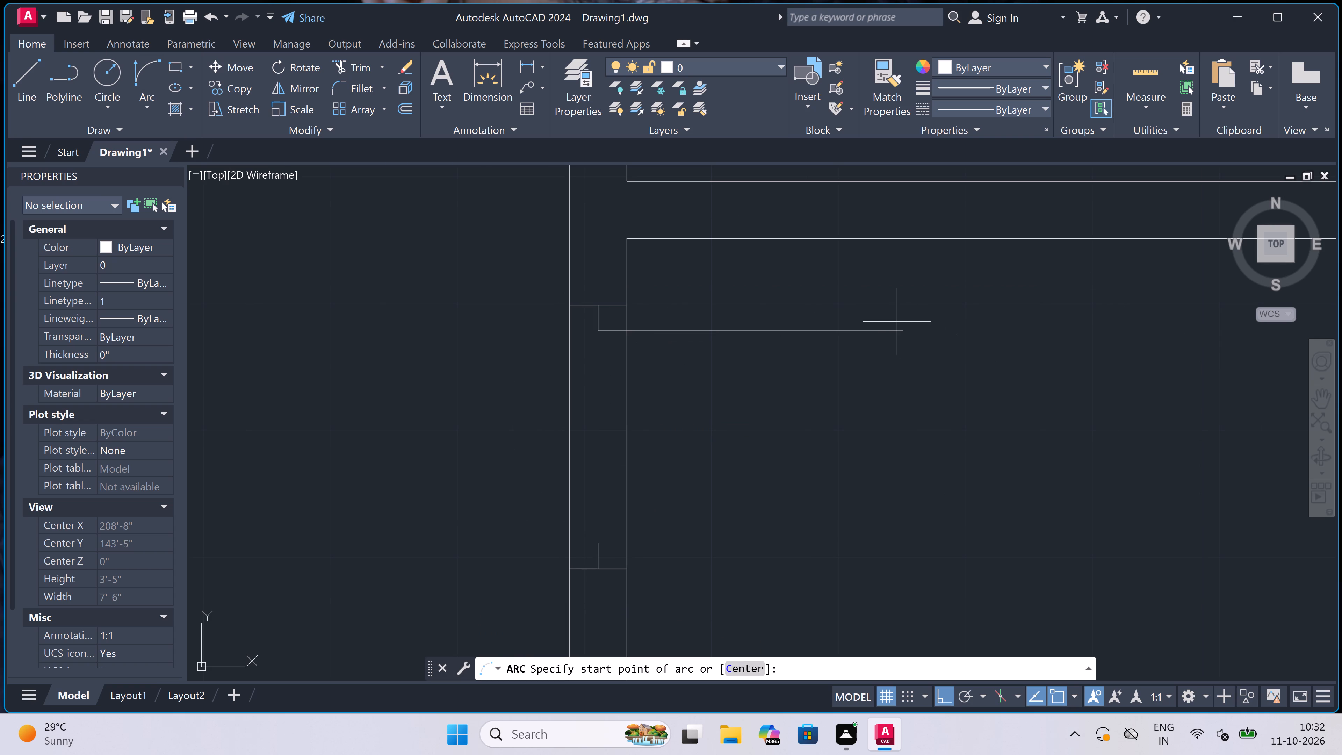
left_click(909, 330)
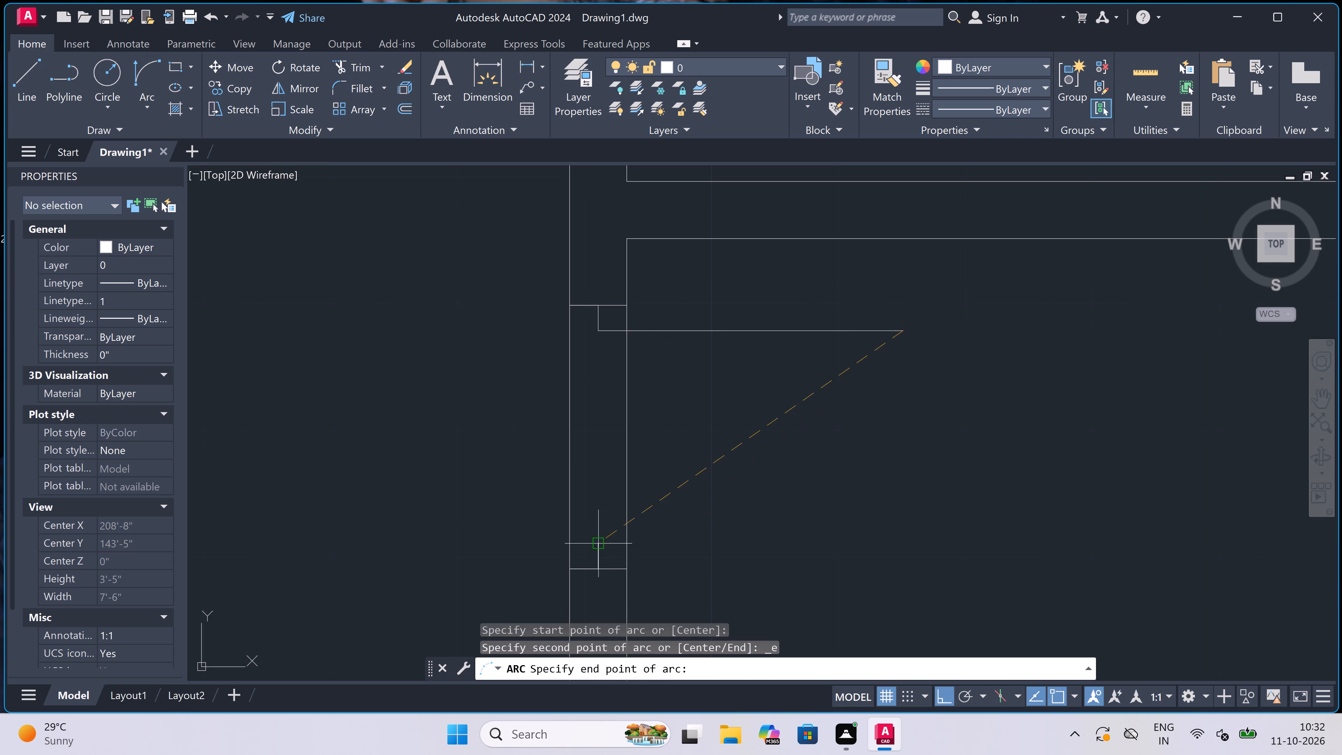
left_click(601, 537)
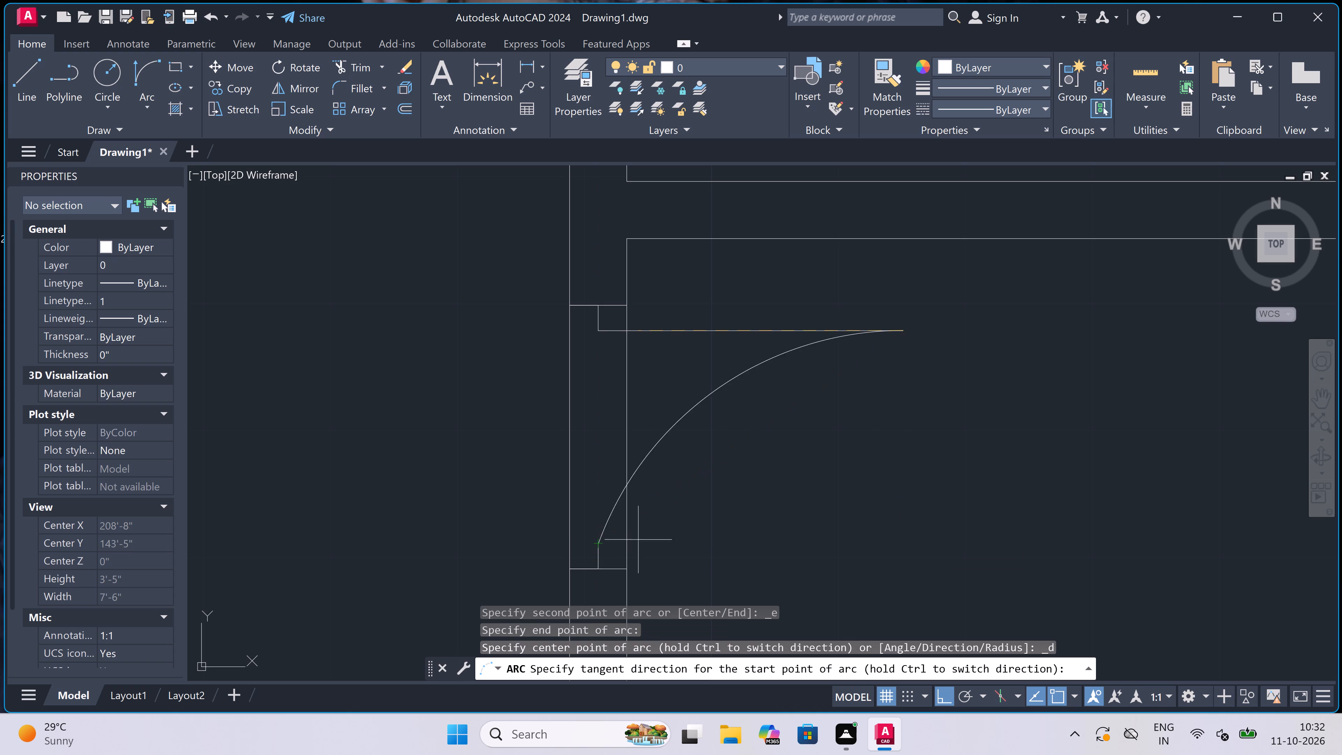
left_click(873, 544)
Trim away both wall lines between the two jambs in the small east room's west wall to open the doorway.
type("tr")
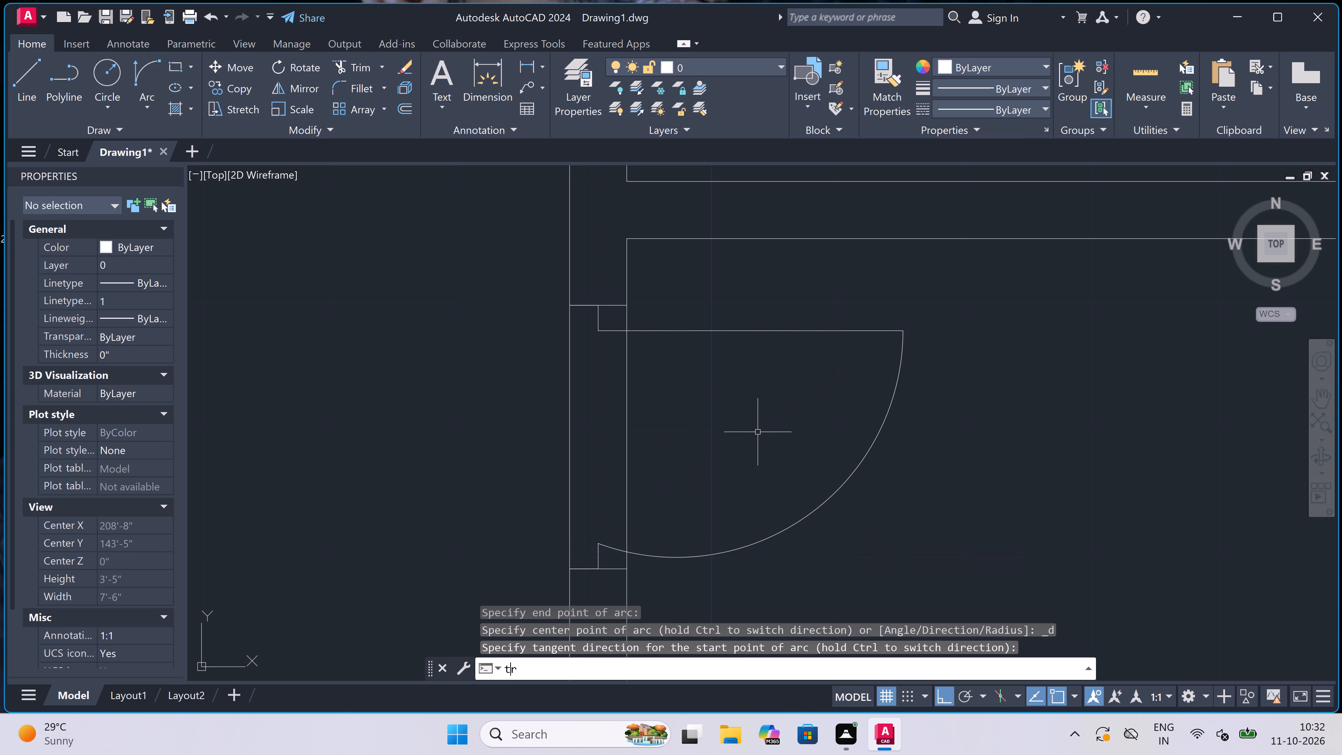
key("space")
left_click(756, 428)
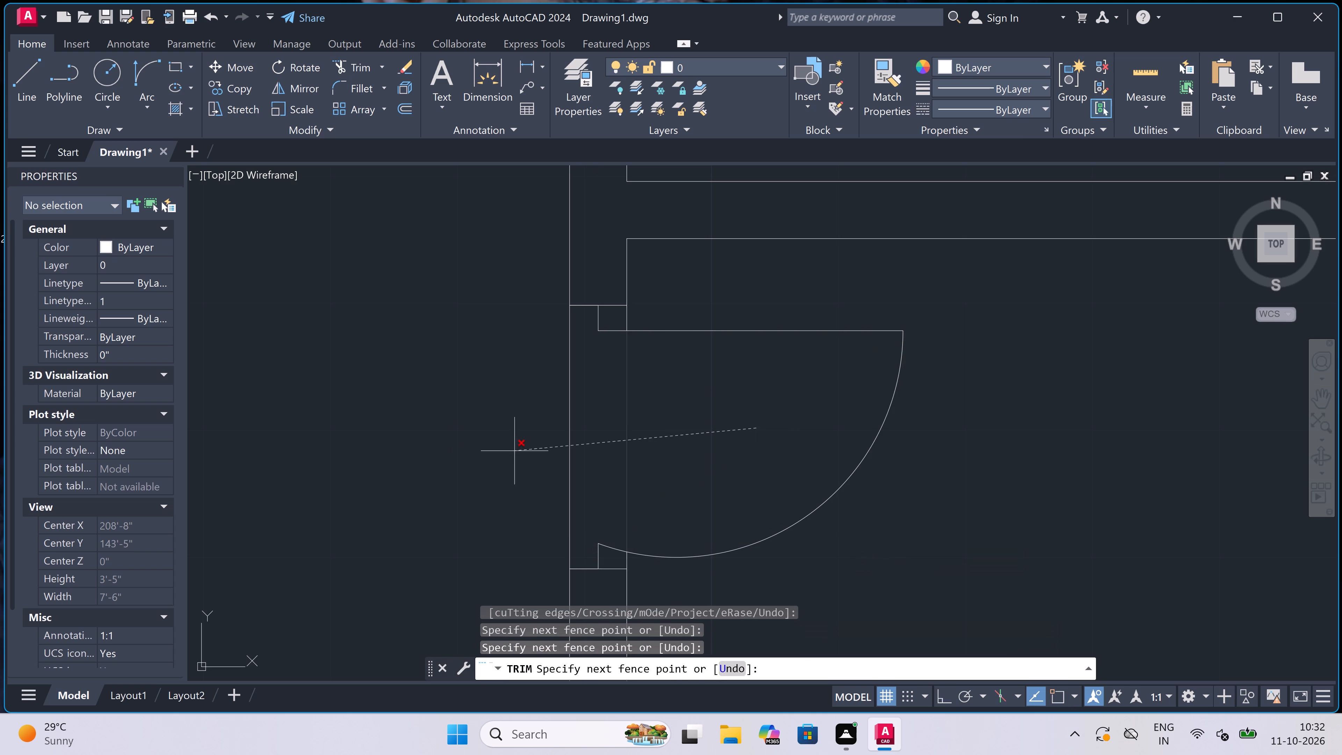
left_click_drag(454, 461, 458, 462)
scroll(598, 434, "down", 6)
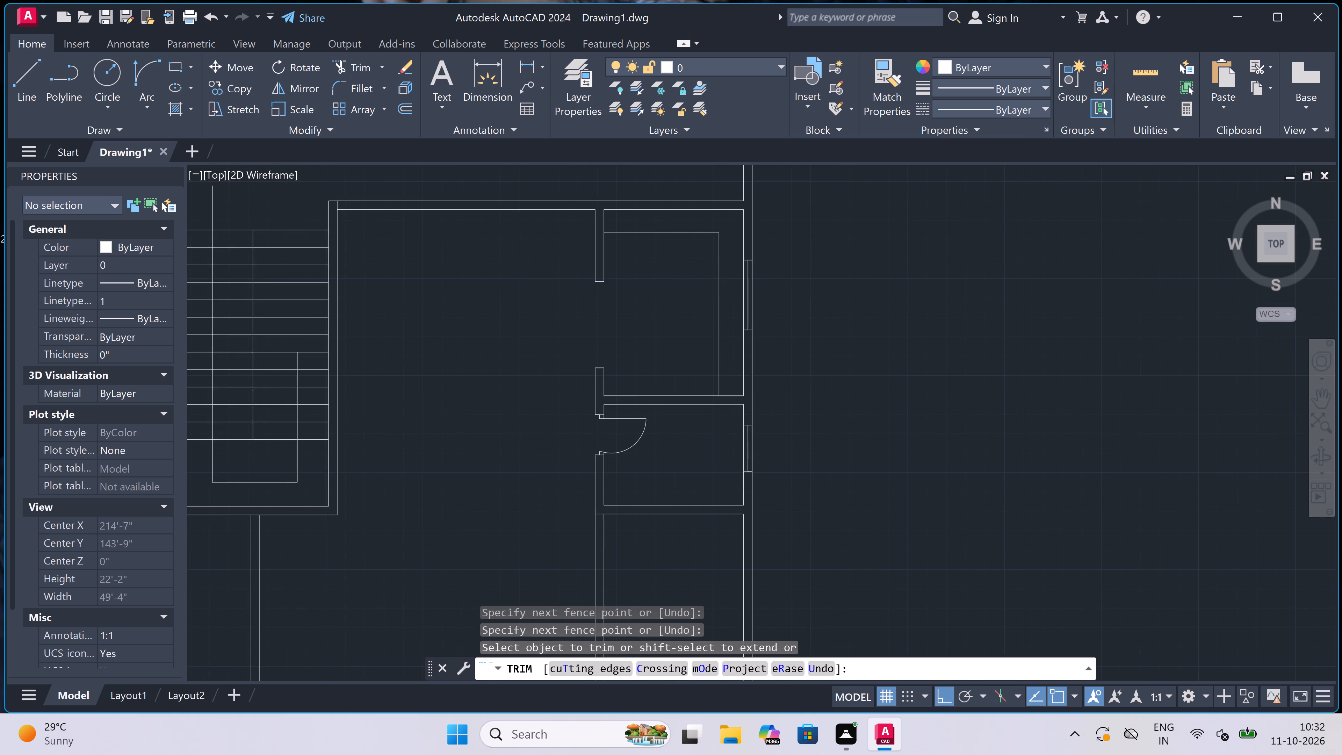
scroll(600, 435, "down", 2)
scroll(496, 430, "up", 3)
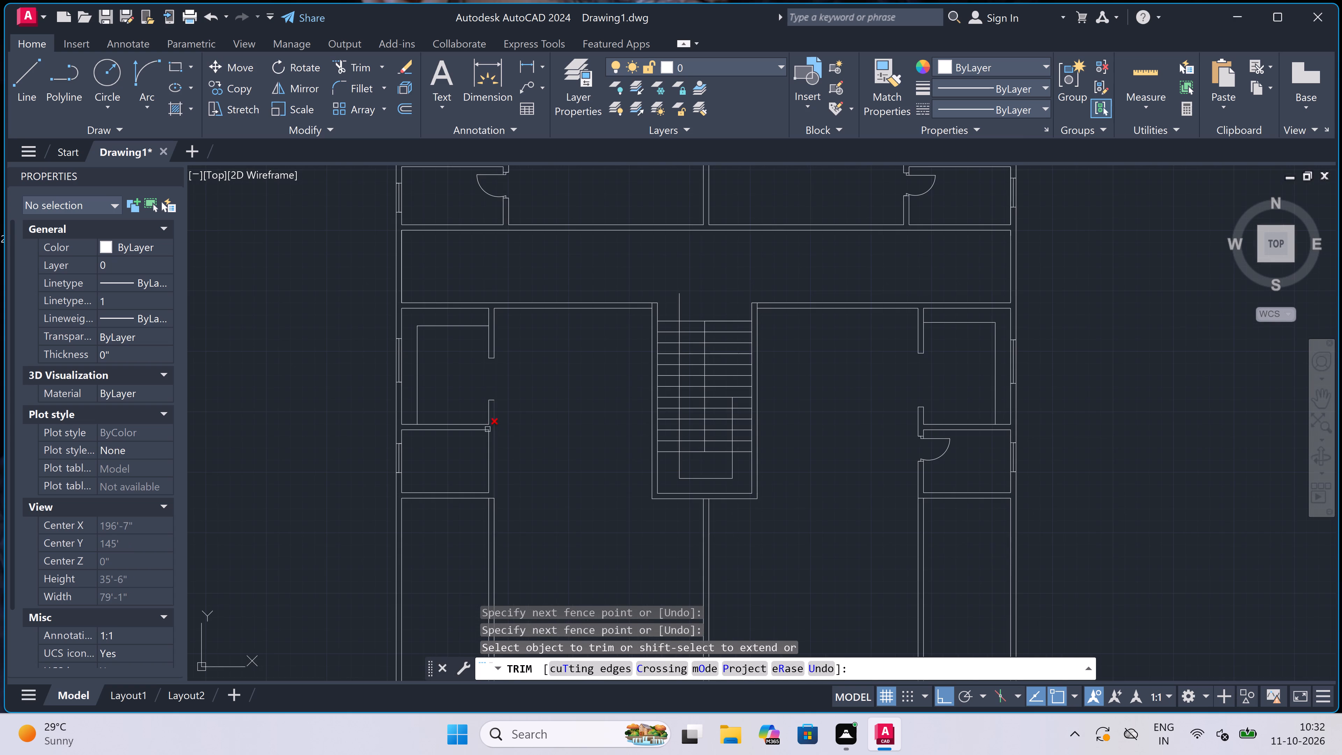
scroll(470, 429, "up", 6)
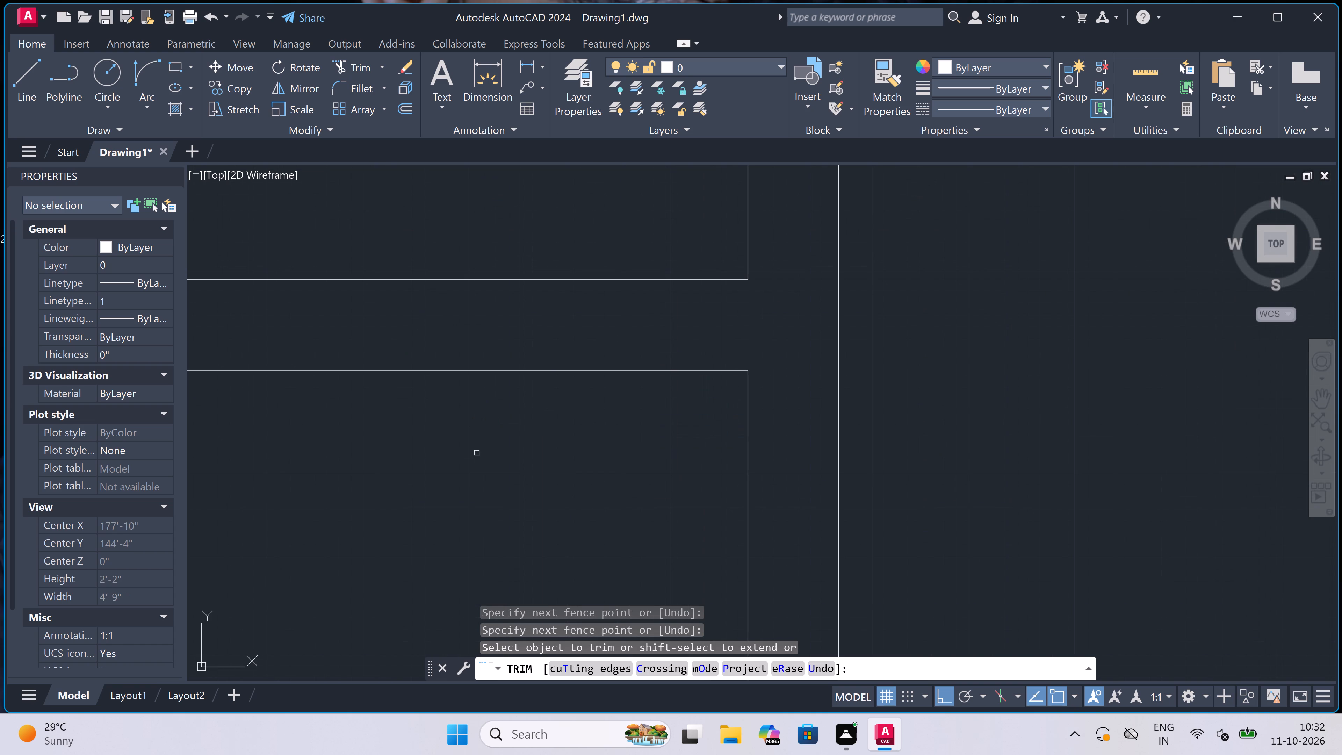
key("Escape")
Draw the north door jamb across the small west room's east wall, continuing from its midpoint south with a 2" segment, and 2' west as the leaf.
type("l")
key("space")
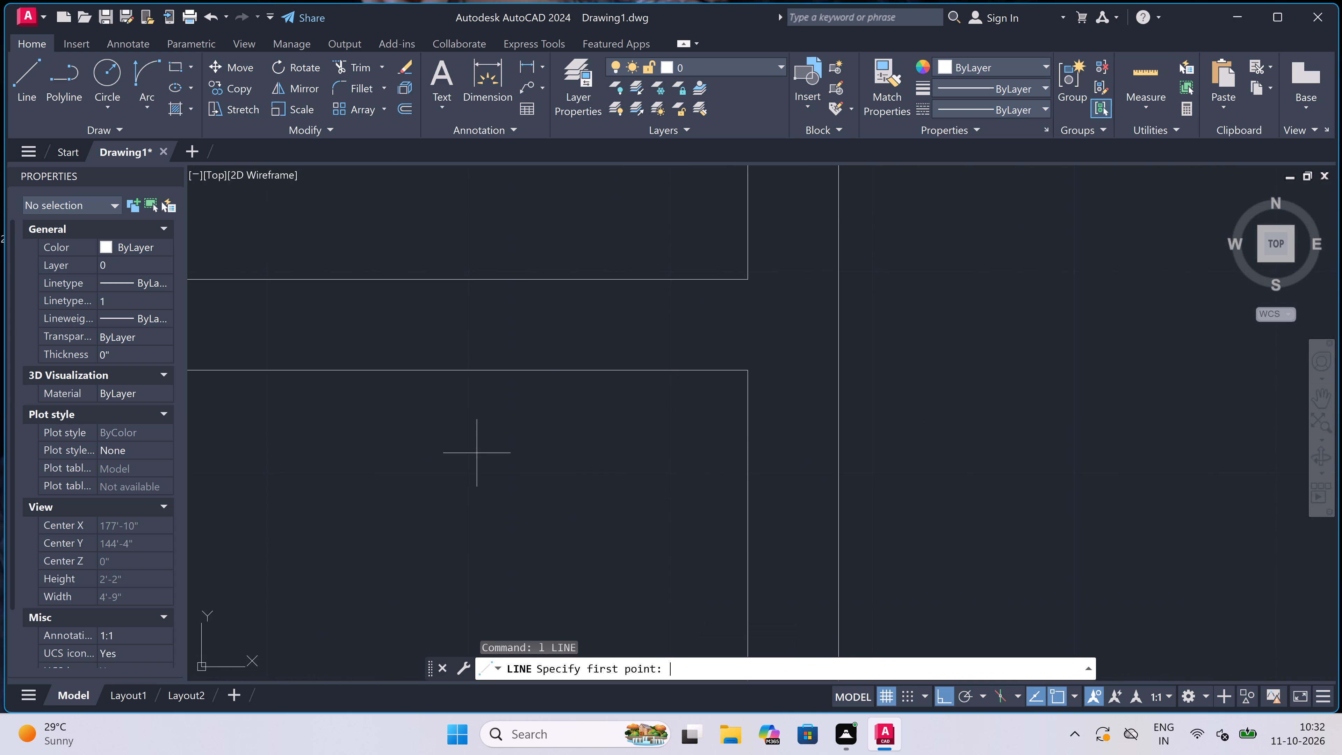
scroll(476, 451, "down", 1)
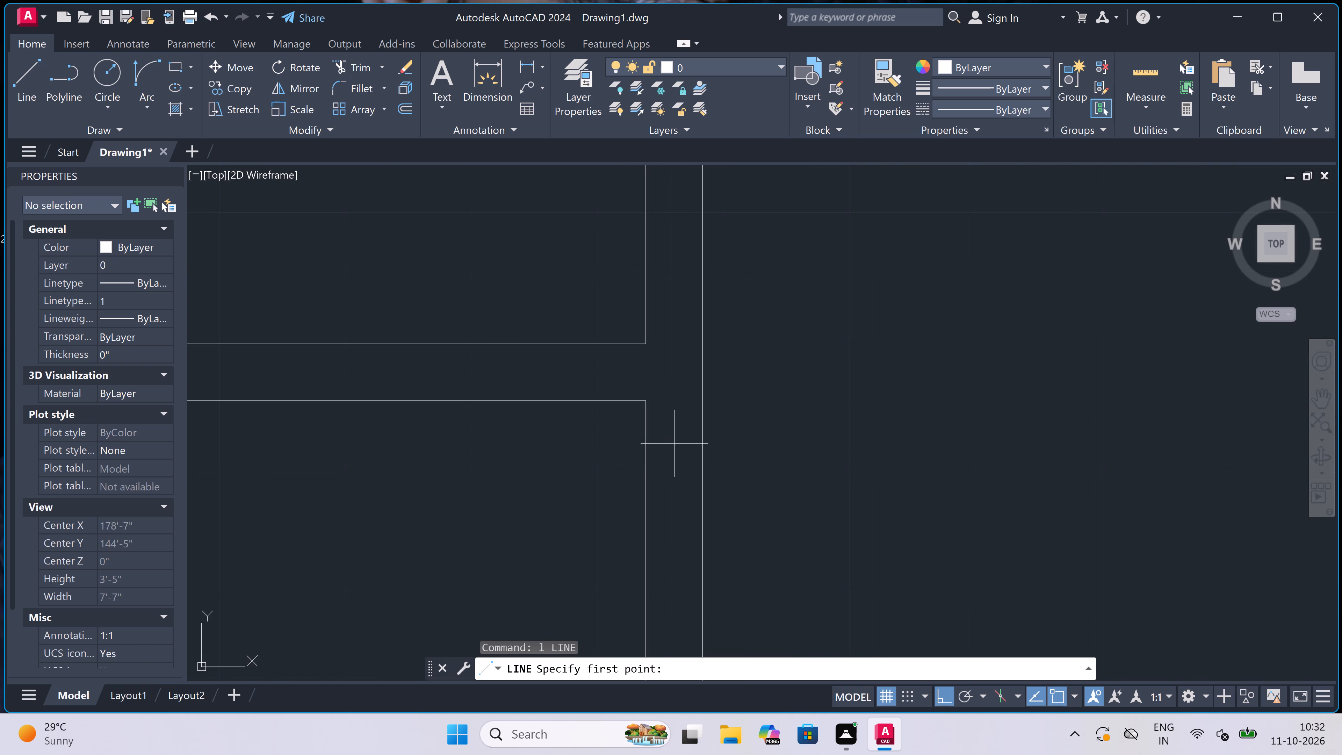
left_click(642, 447)
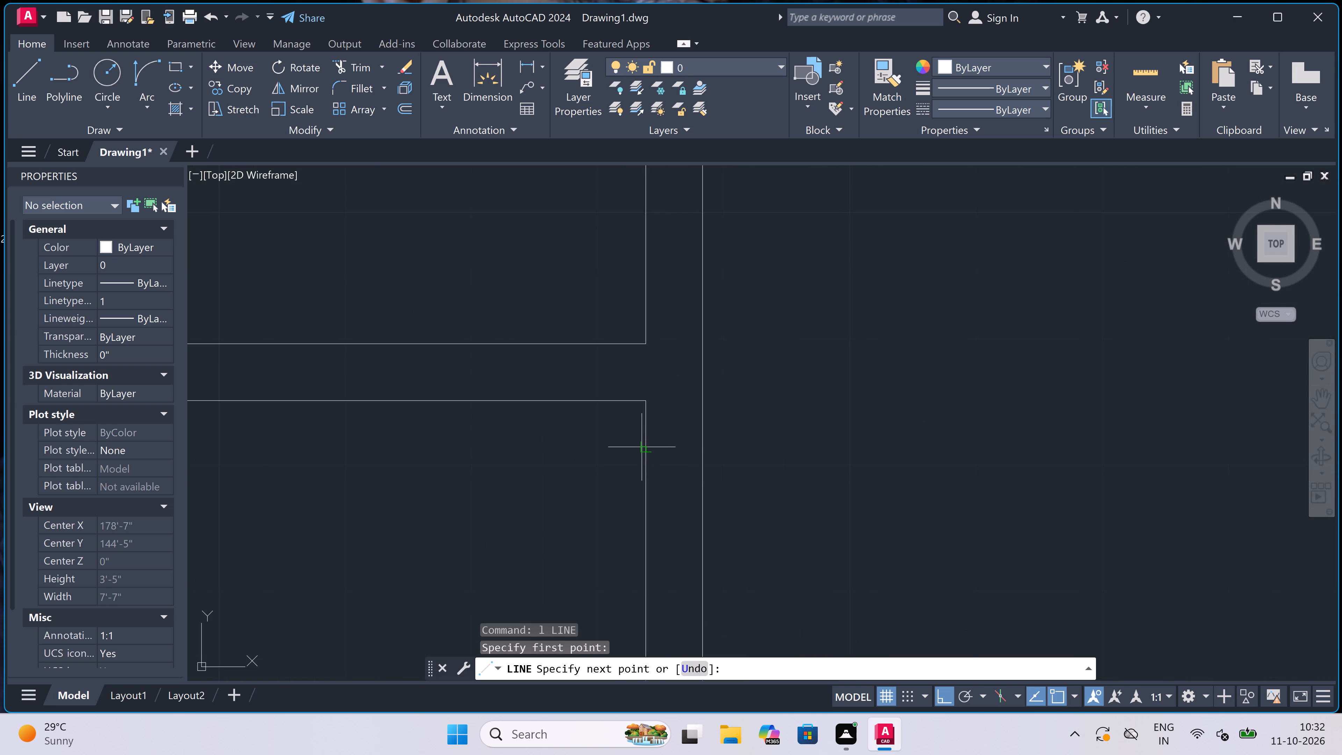
left_click(700, 448)
left_click_drag(677, 447, 676, 455)
left_click_drag(676, 465, 676, 470)
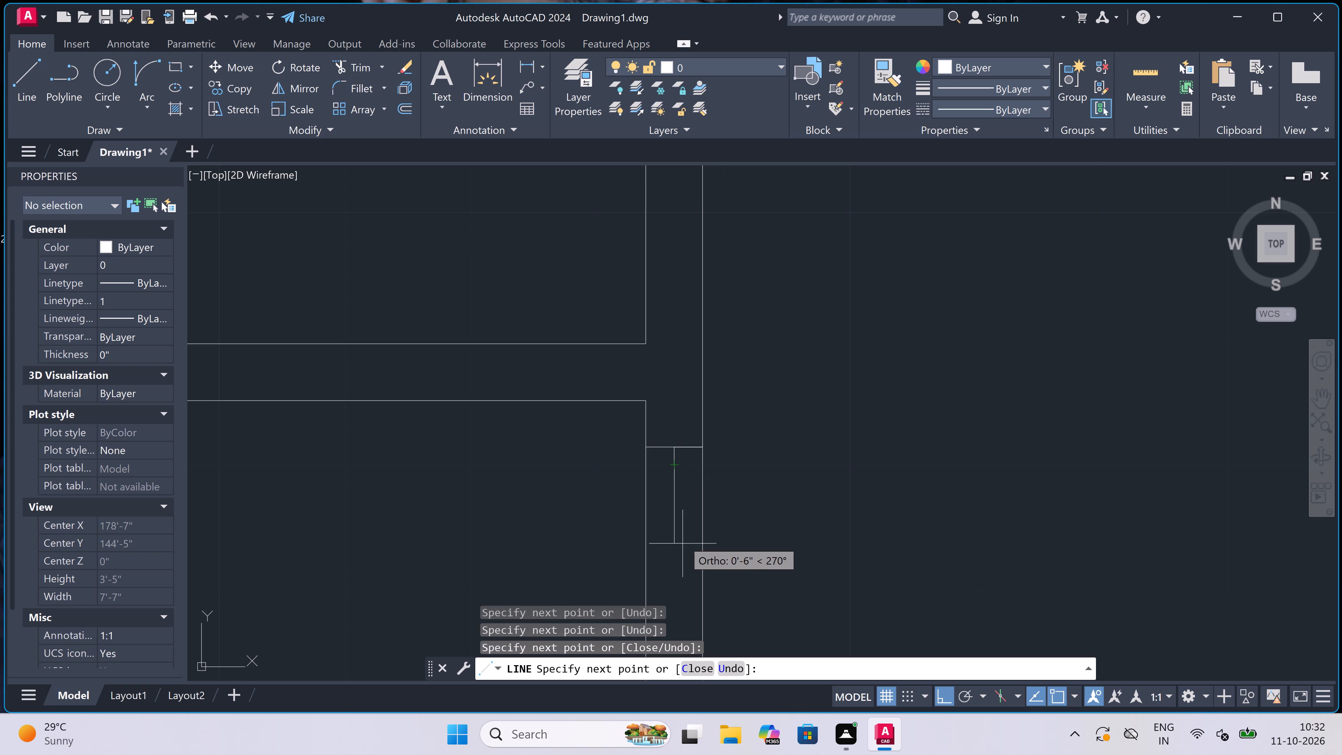
key("2")
type("\"")
key("space")
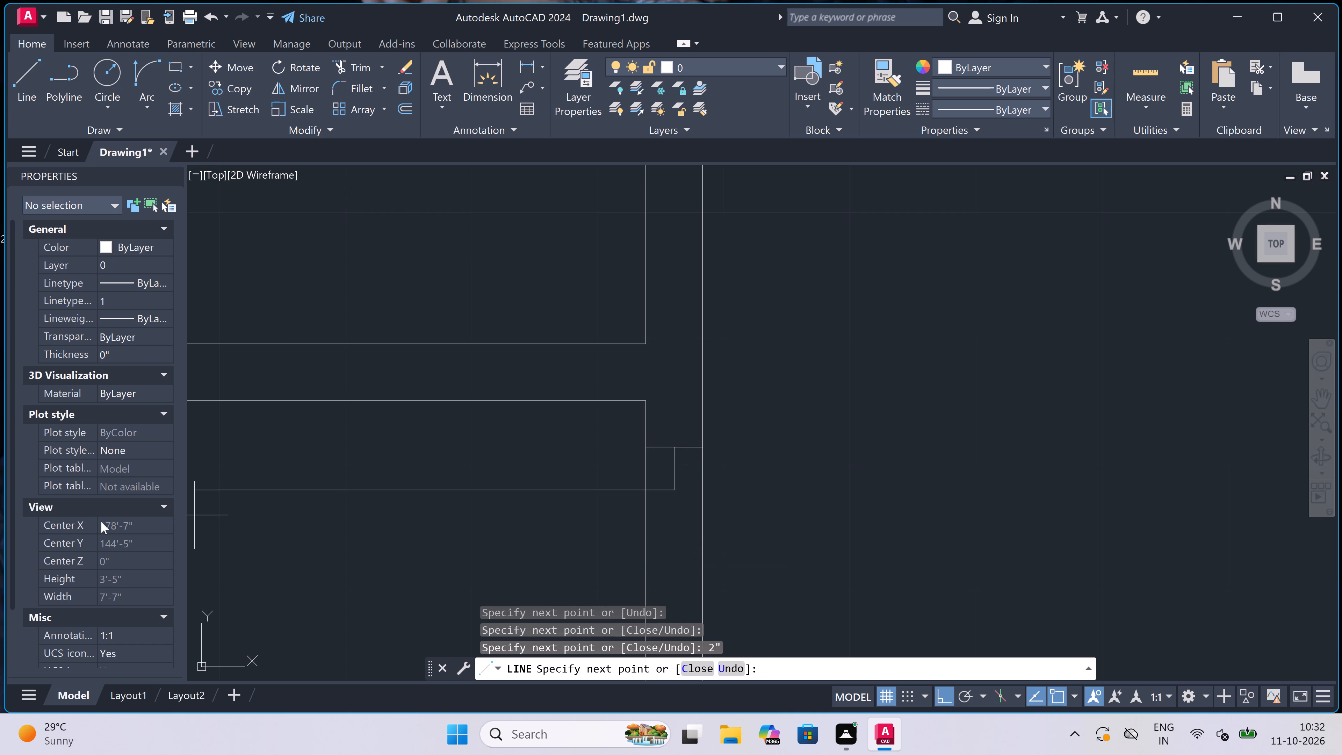
key("2")
type("'")
key("space")
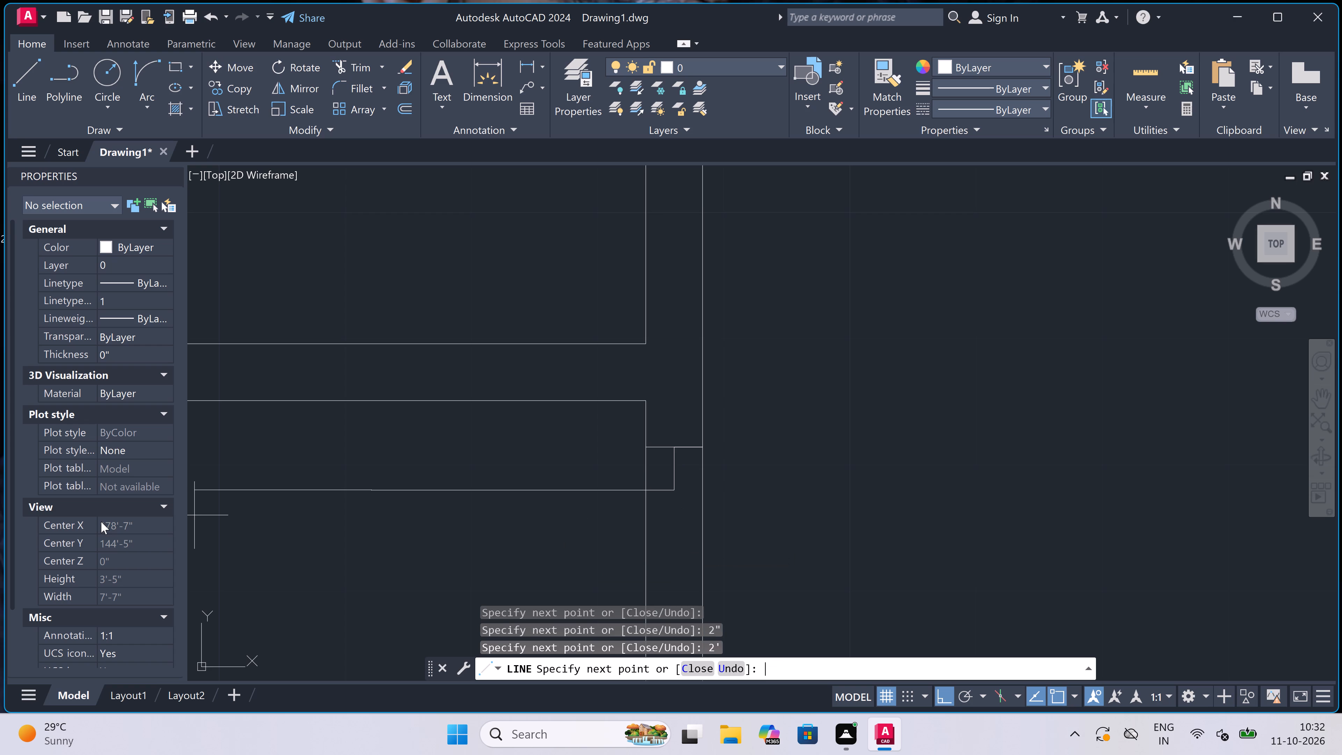
key("Escape")
Draw the south door jamb across the small west room's east wall, continuing from its midpoint 2" north as a stub.
key("space")
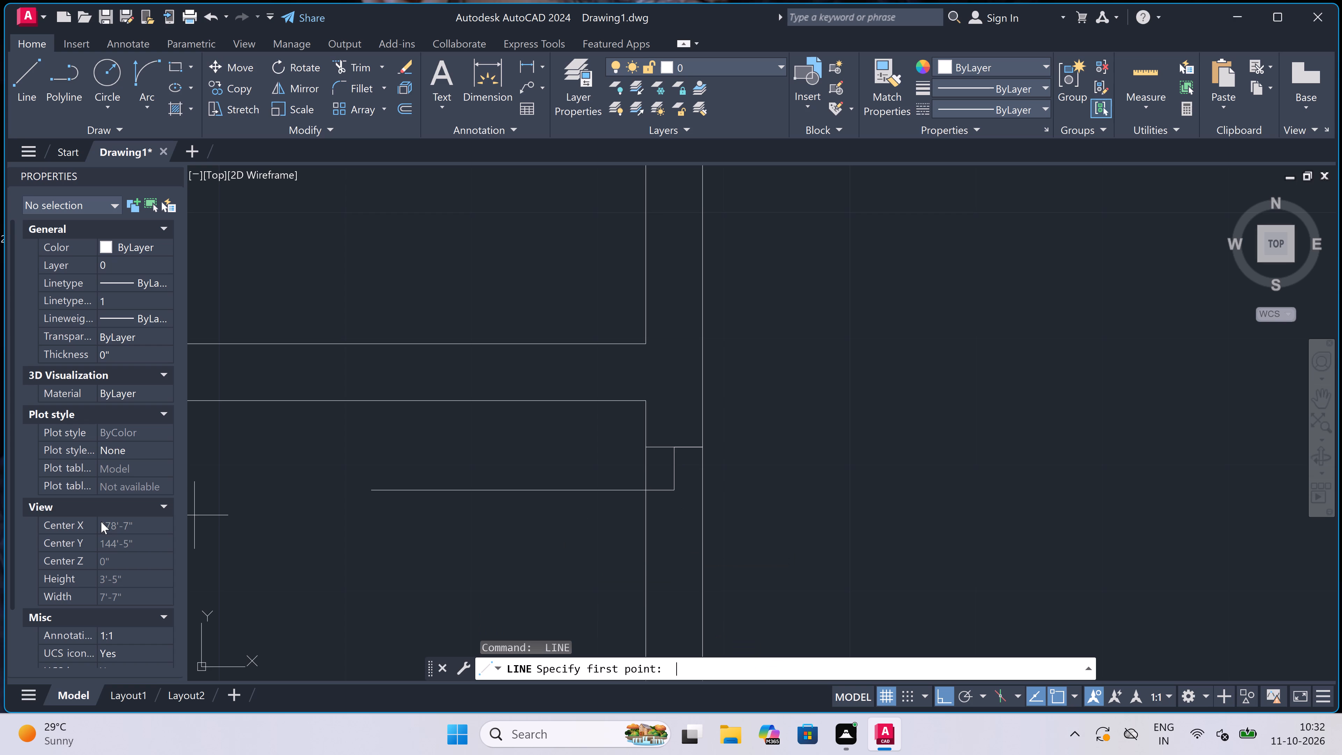
scroll(461, 399, "down", 3)
scroll(470, 448, "up", 2)
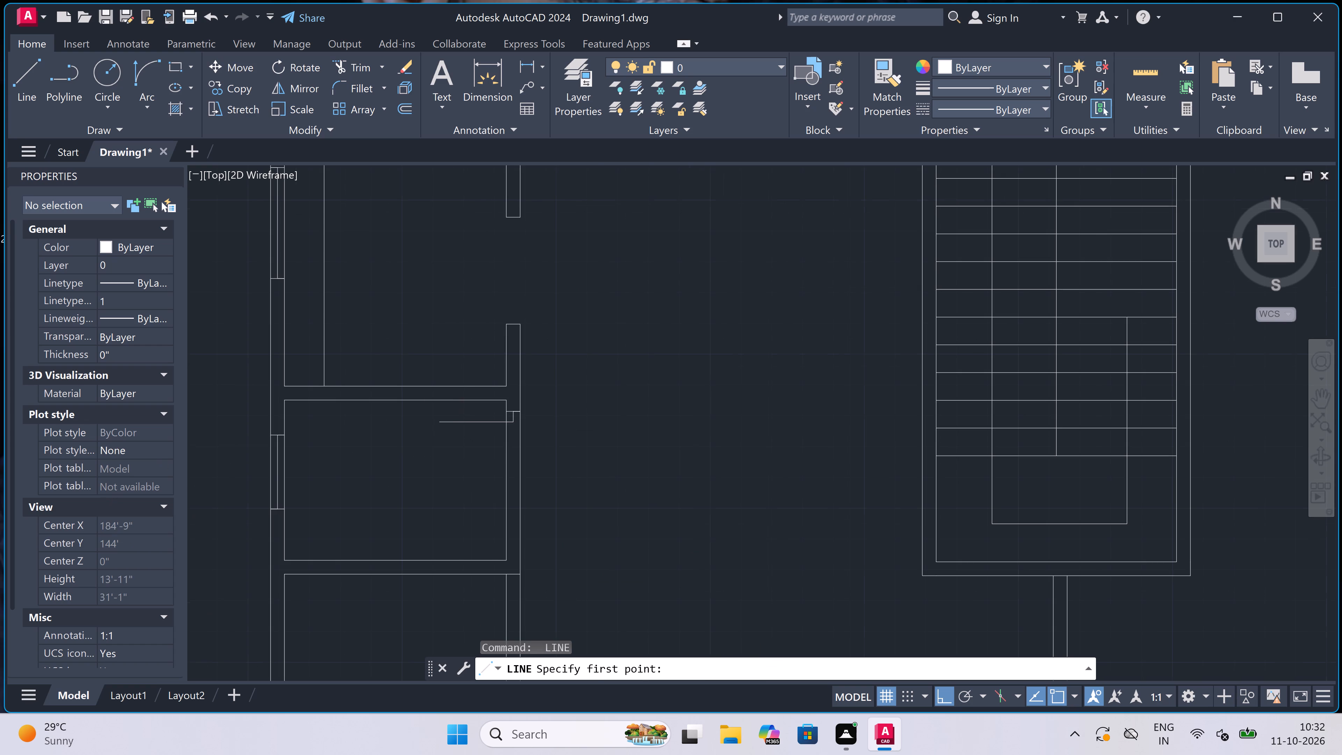
left_click(563, 519)
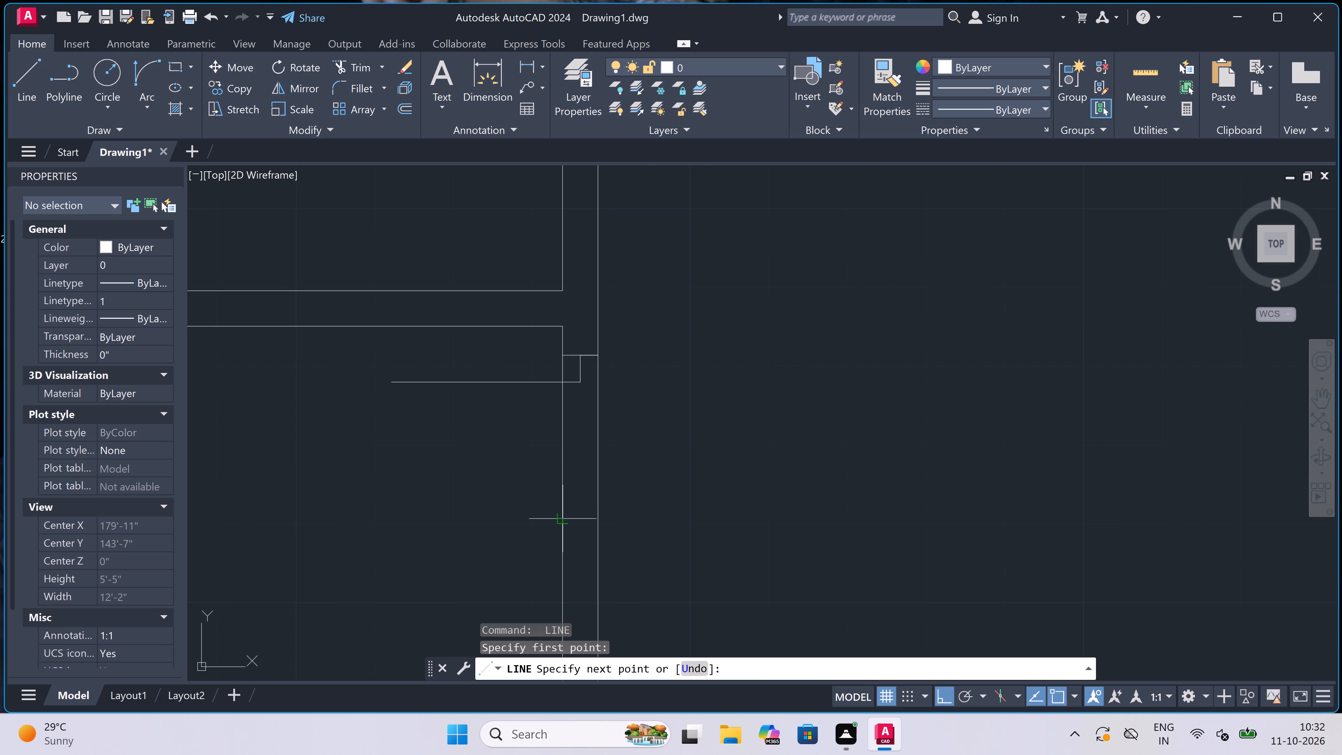
scroll(592, 512, "up", 1)
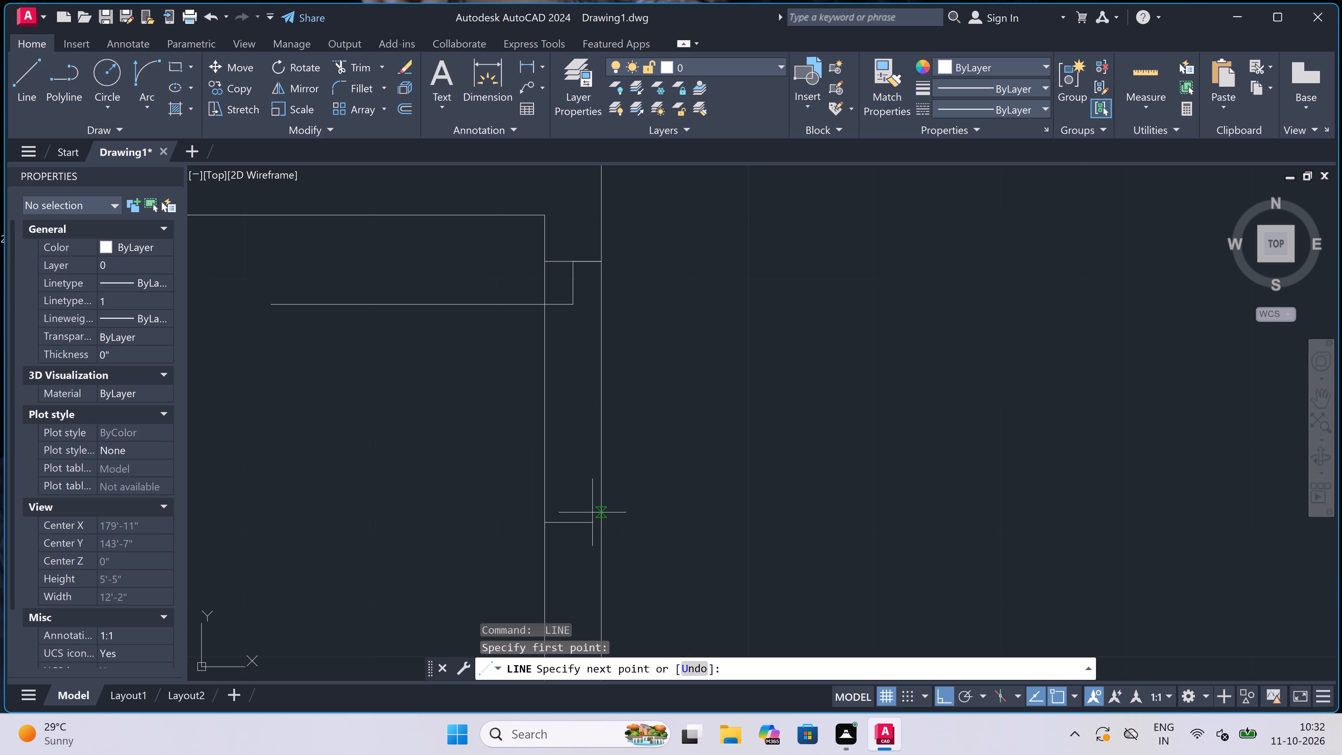
left_click(596, 526)
left_click(572, 525)
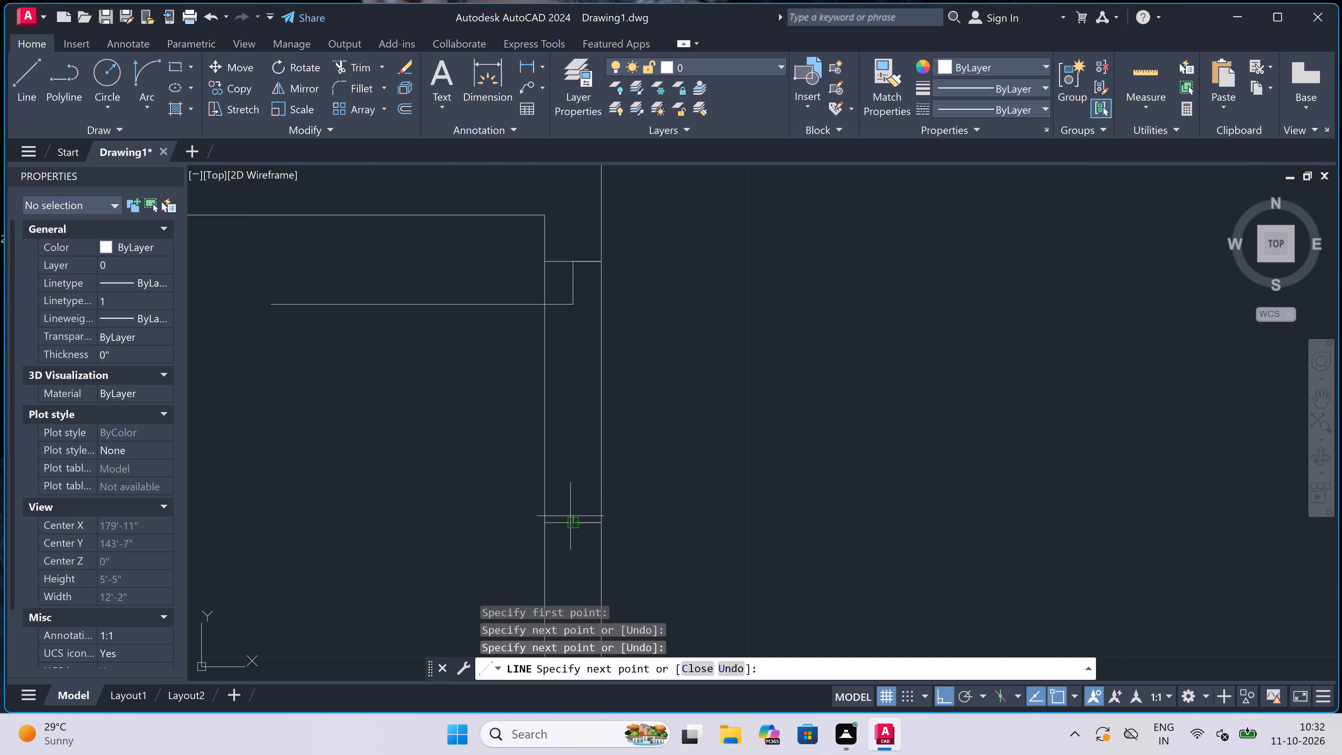
key("2")
type("\"")
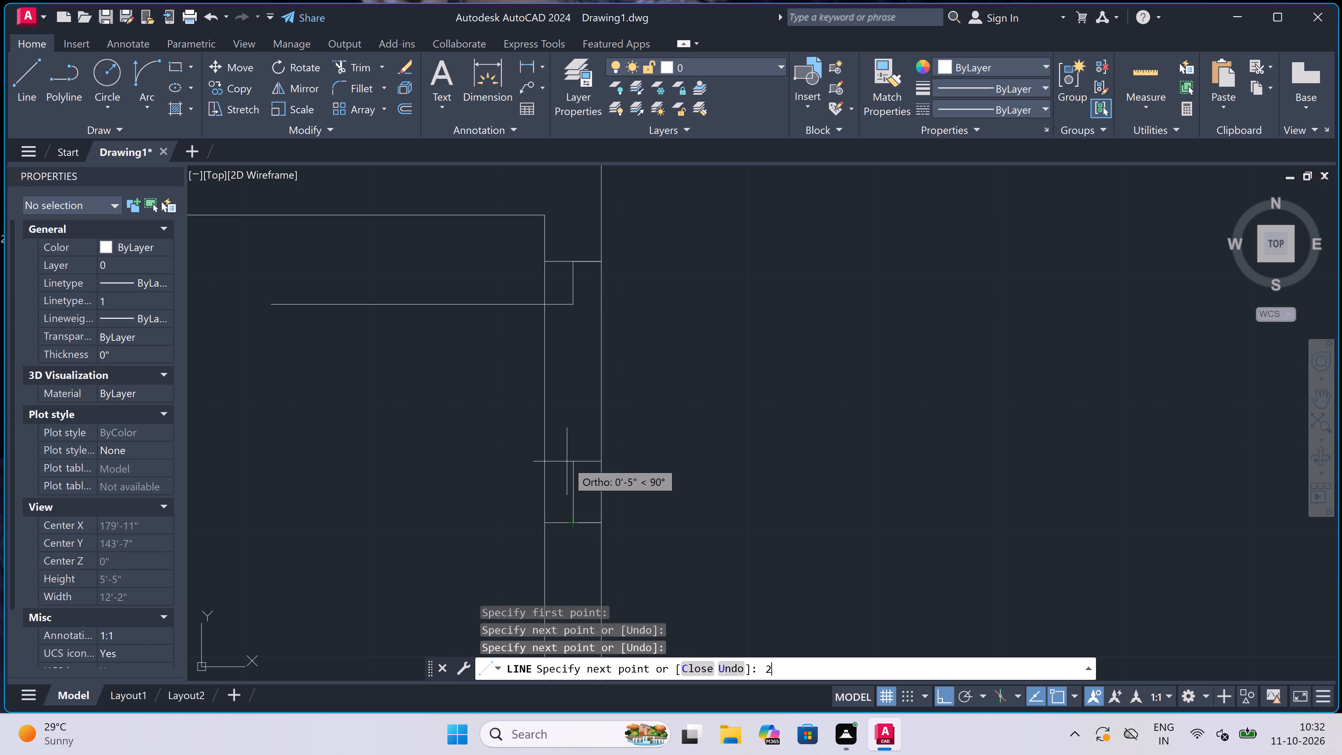
key("space")
key("Escape")
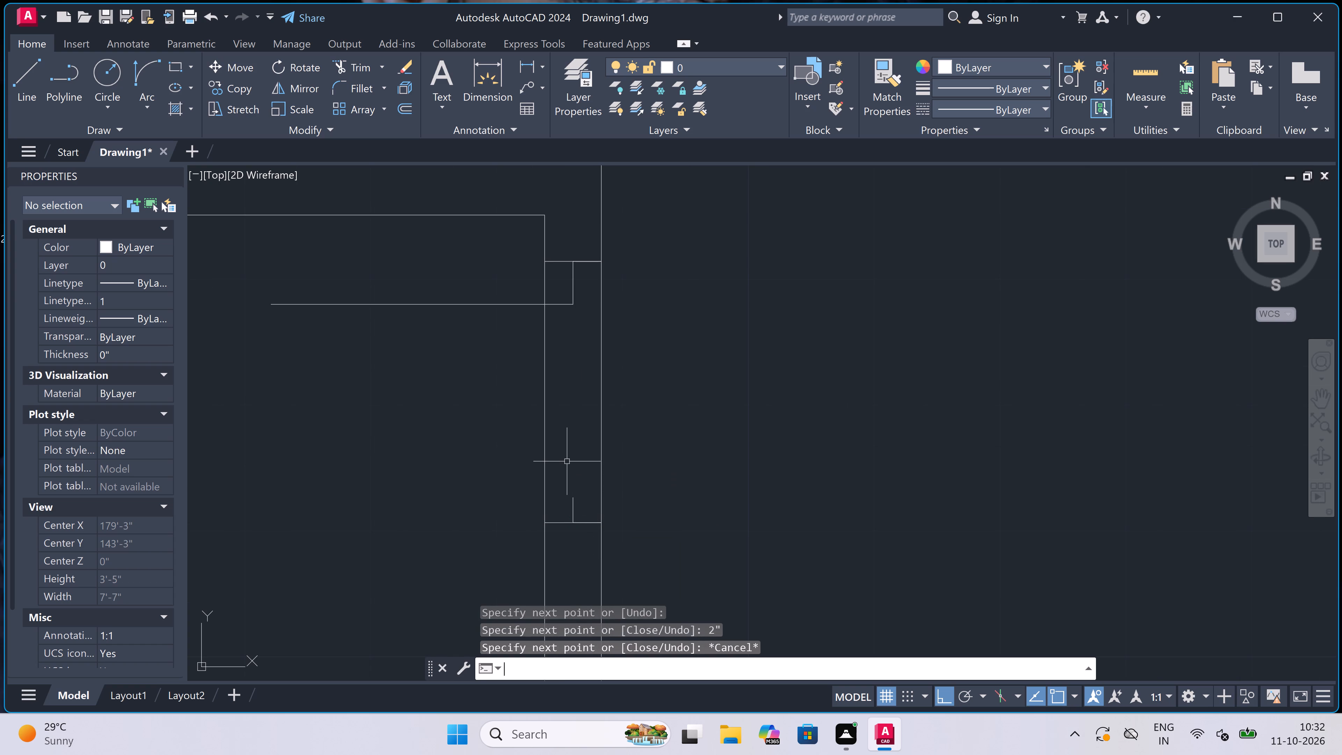
Draw the west room's door swing as a start-end-direction arc from the leaf's free end to the south stub's tip, bulging southwest.
left_click(151, 74)
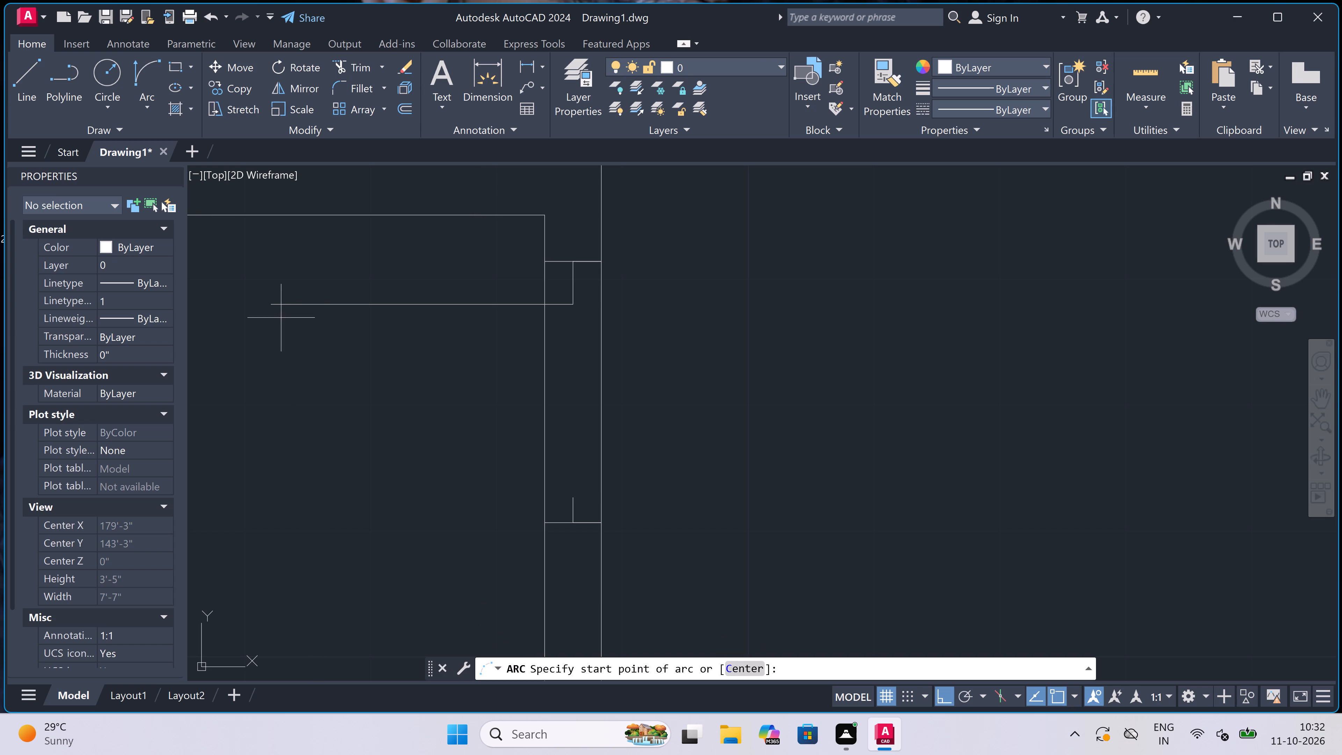
left_click(273, 306)
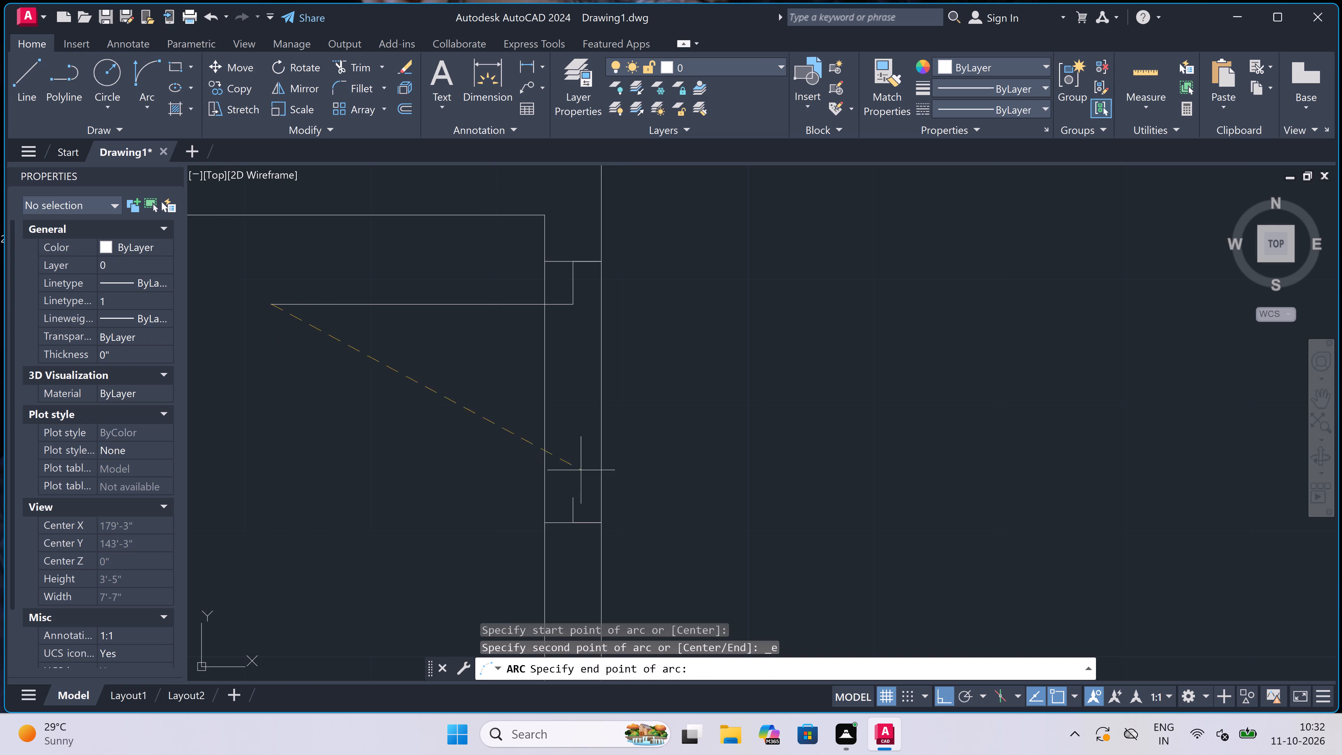
double_click(570, 492)
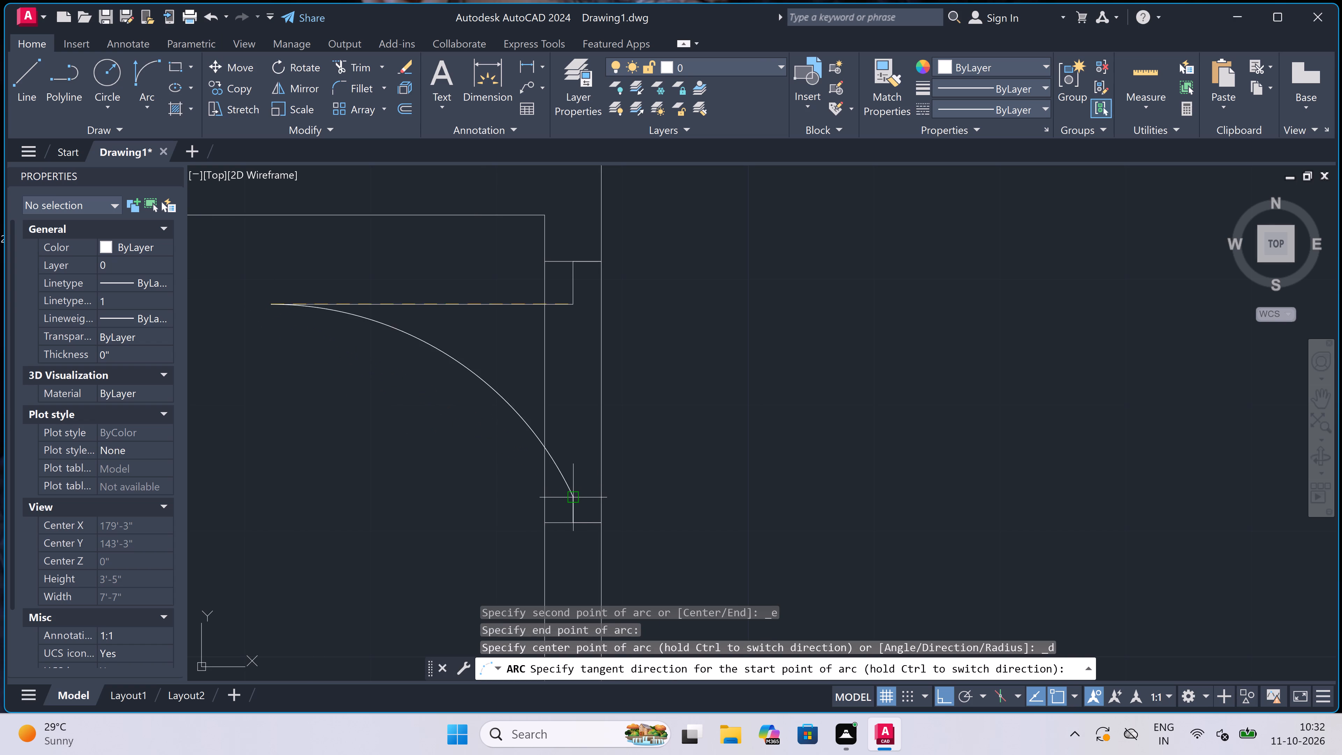
left_click_drag(312, 616, 314, 612)
Trim away both wall lines between the two jambs in the small west room's east wall to open the doorway.
scroll(626, 415, "down", 4)
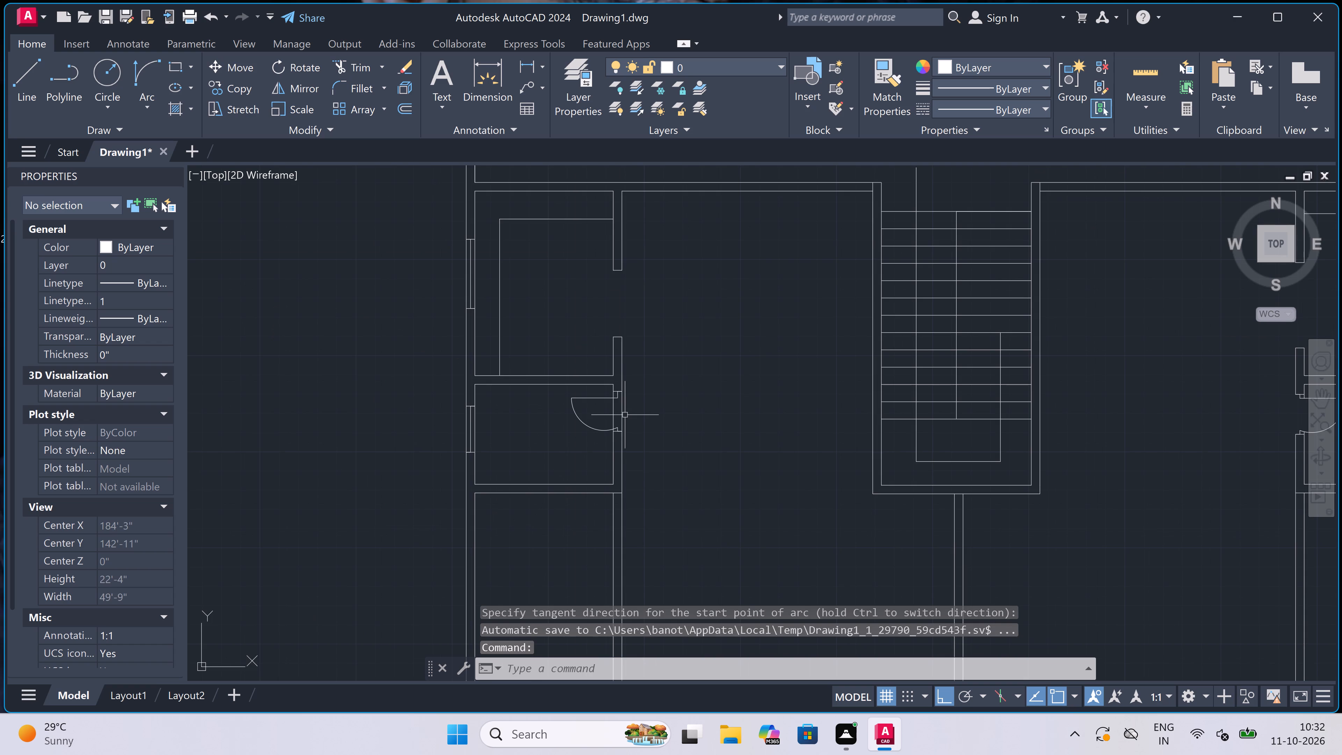
scroll(625, 415, "down", 2)
scroll(625, 415, "up", 6)
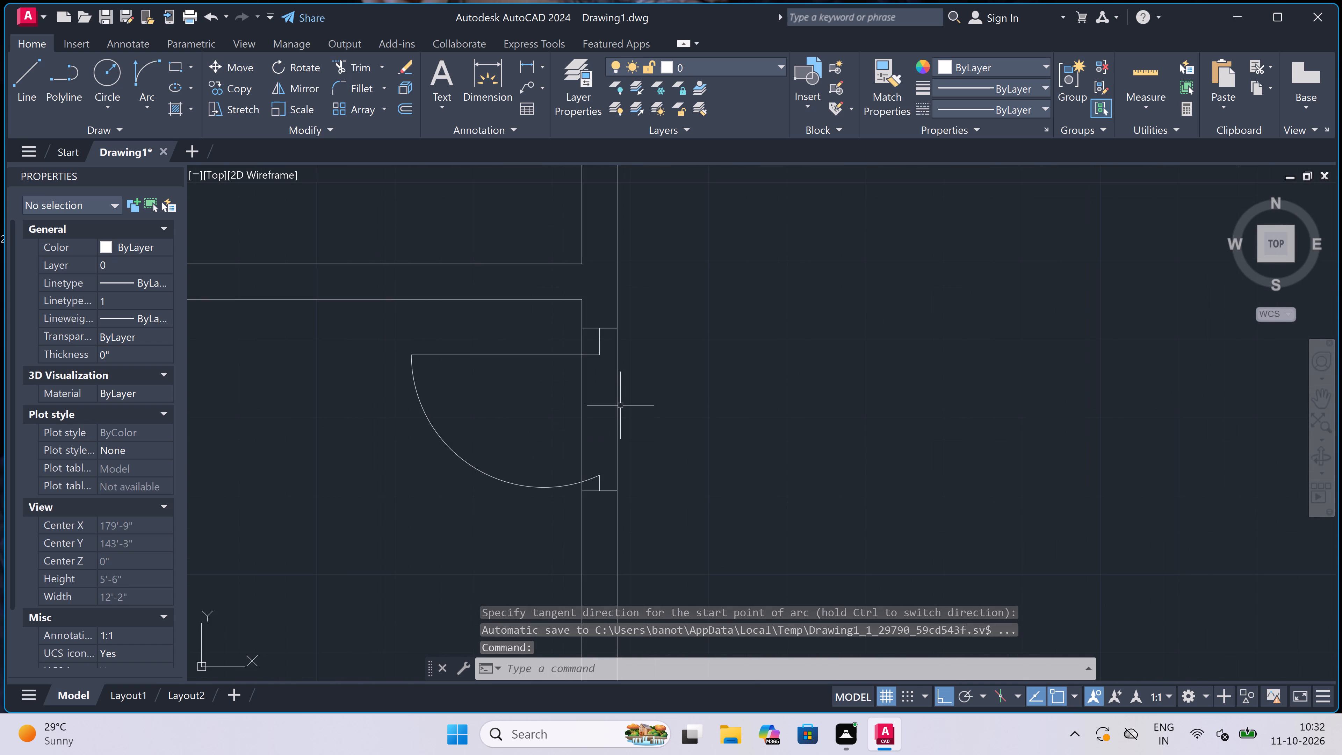
type("tr")
key("space")
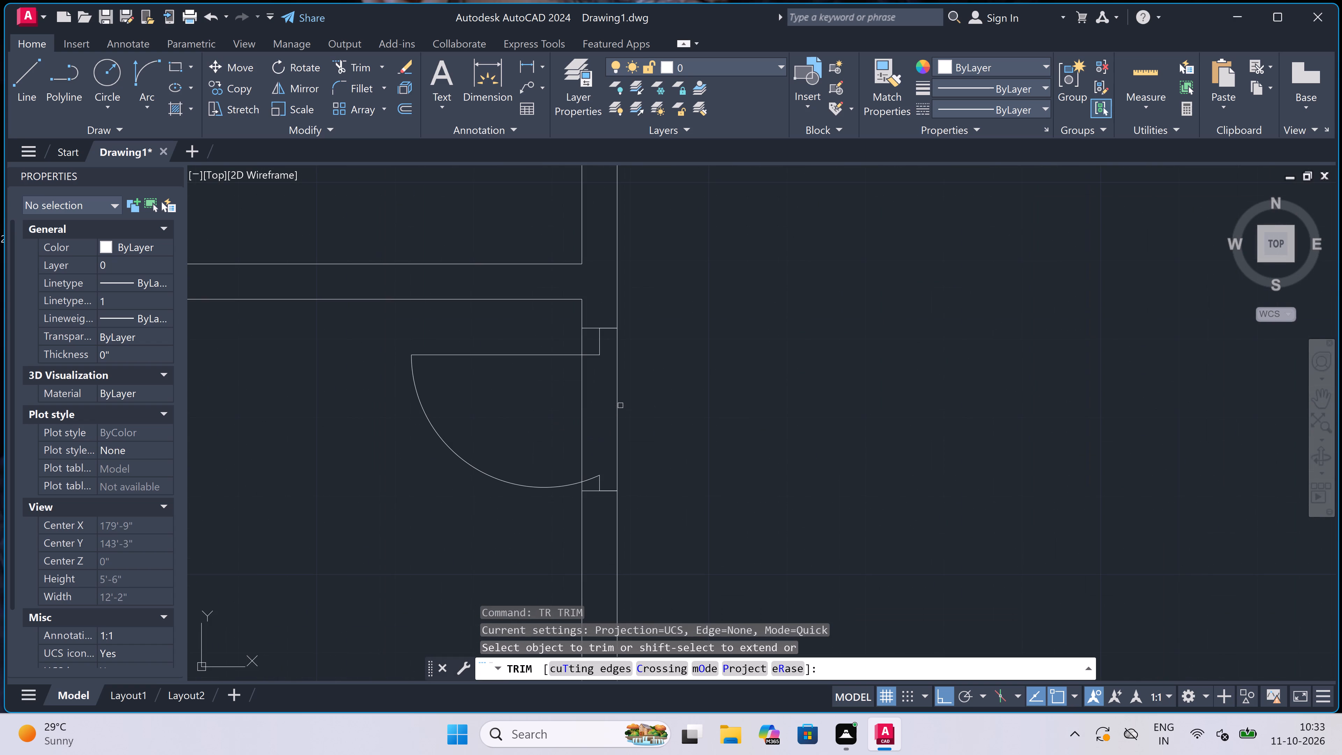
left_click(535, 397)
left_click(797, 396)
scroll(663, 400, "down", 2)
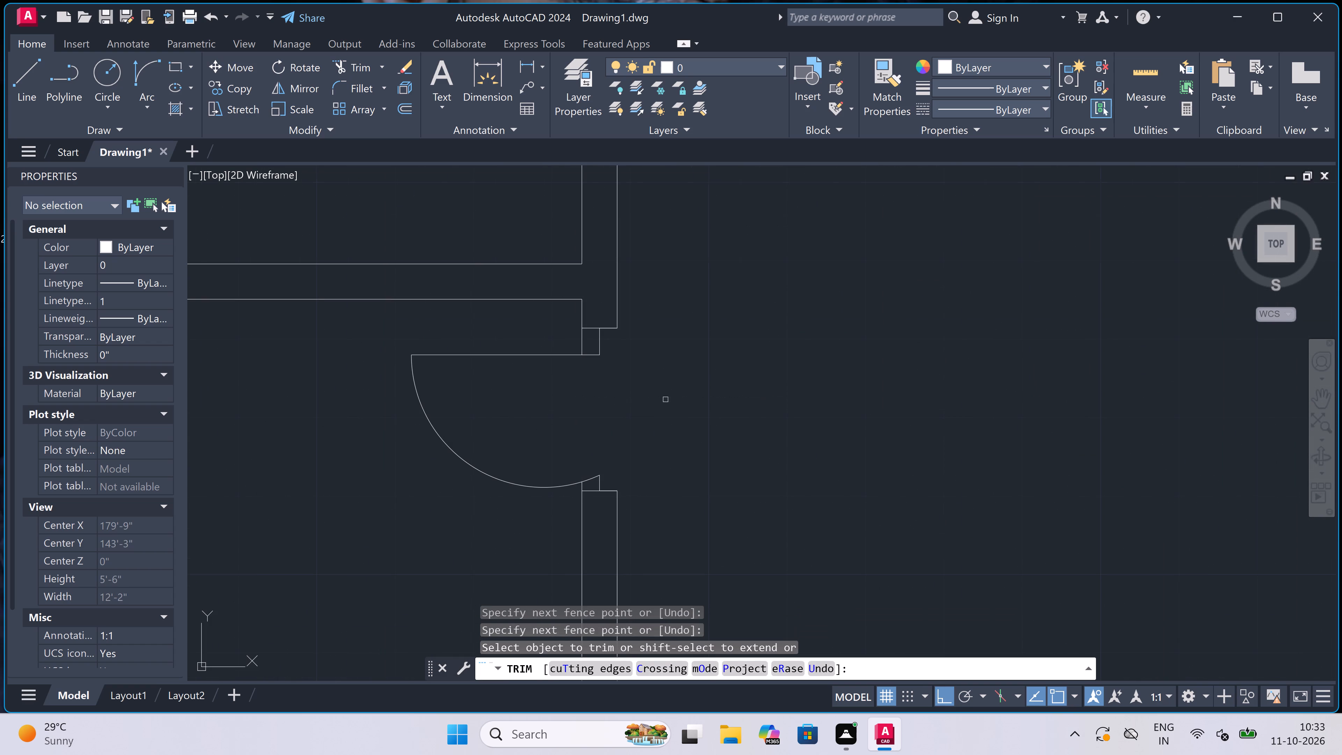
scroll(663, 400, "down", 4)
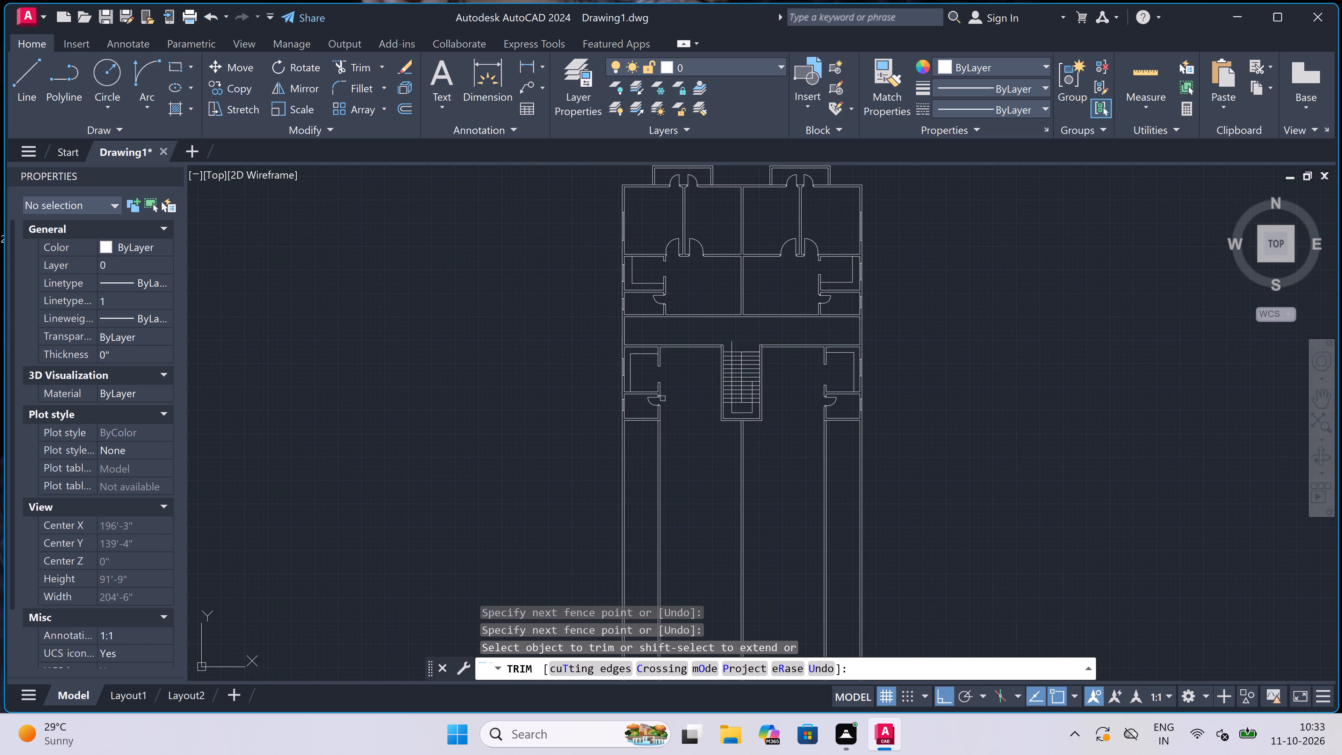
scroll(663, 398, "up", 2)
scroll(663, 398, "down", 2)
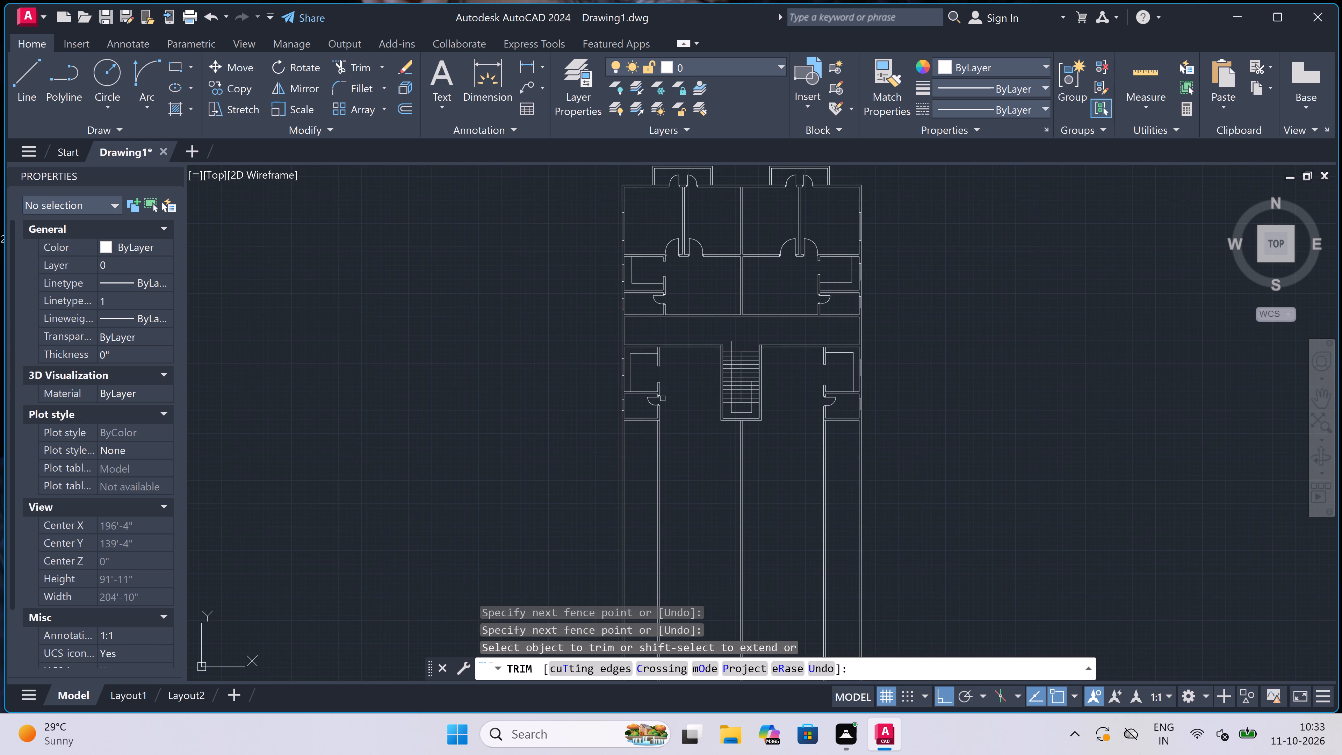
scroll(663, 398, "up", 2)
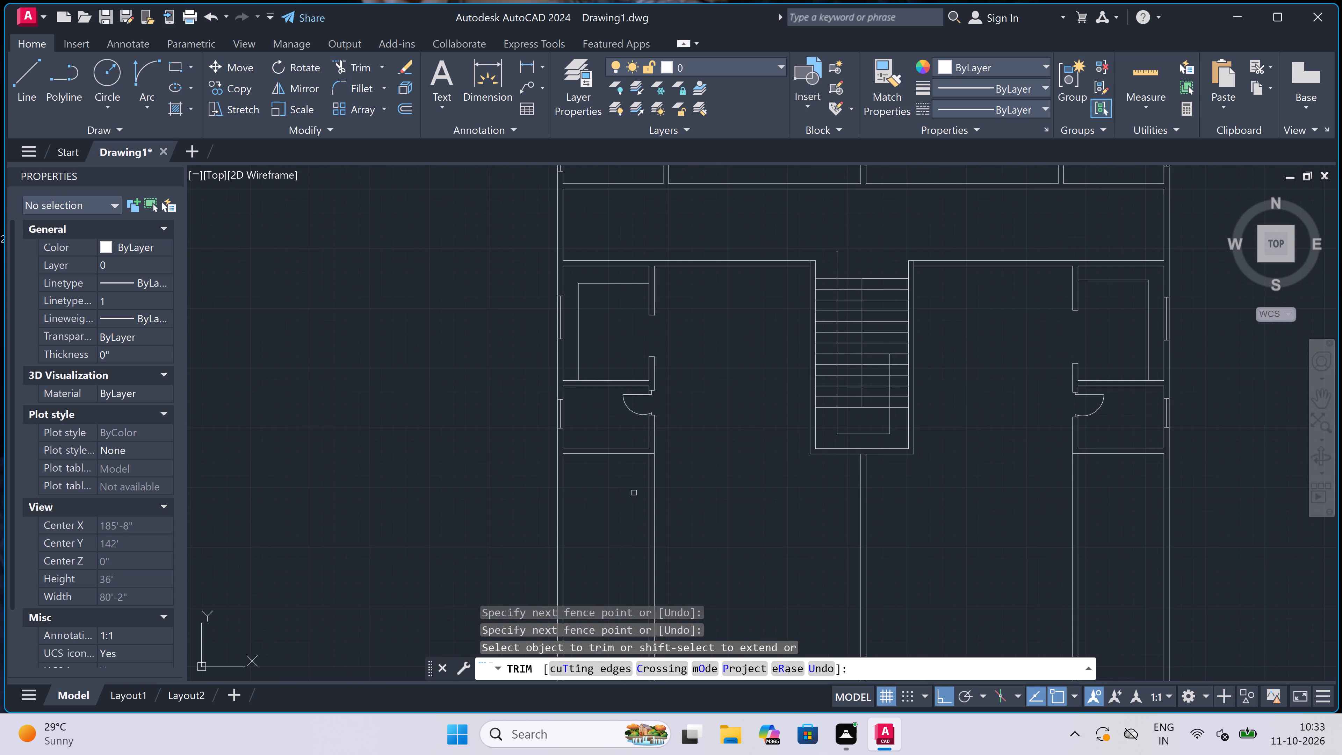
scroll(634, 493, "down", 1)
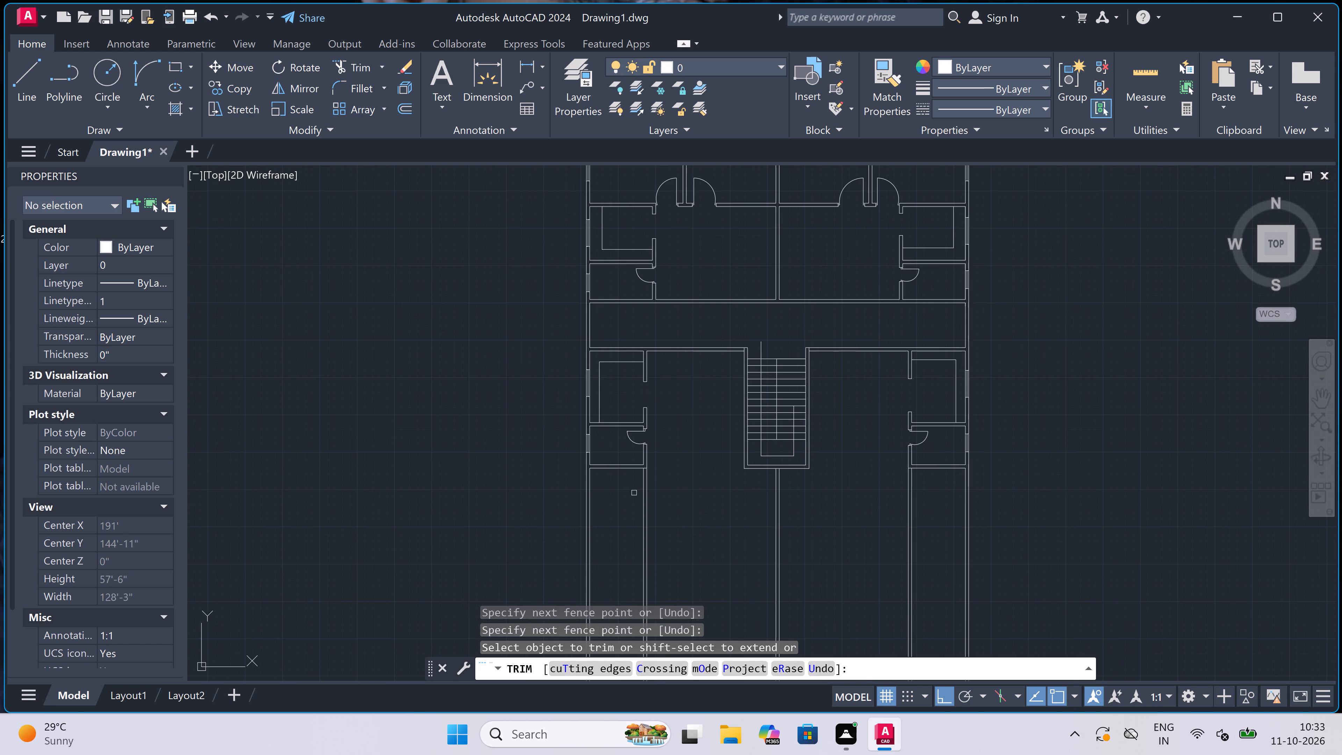
scroll(625, 475, "up", 3)
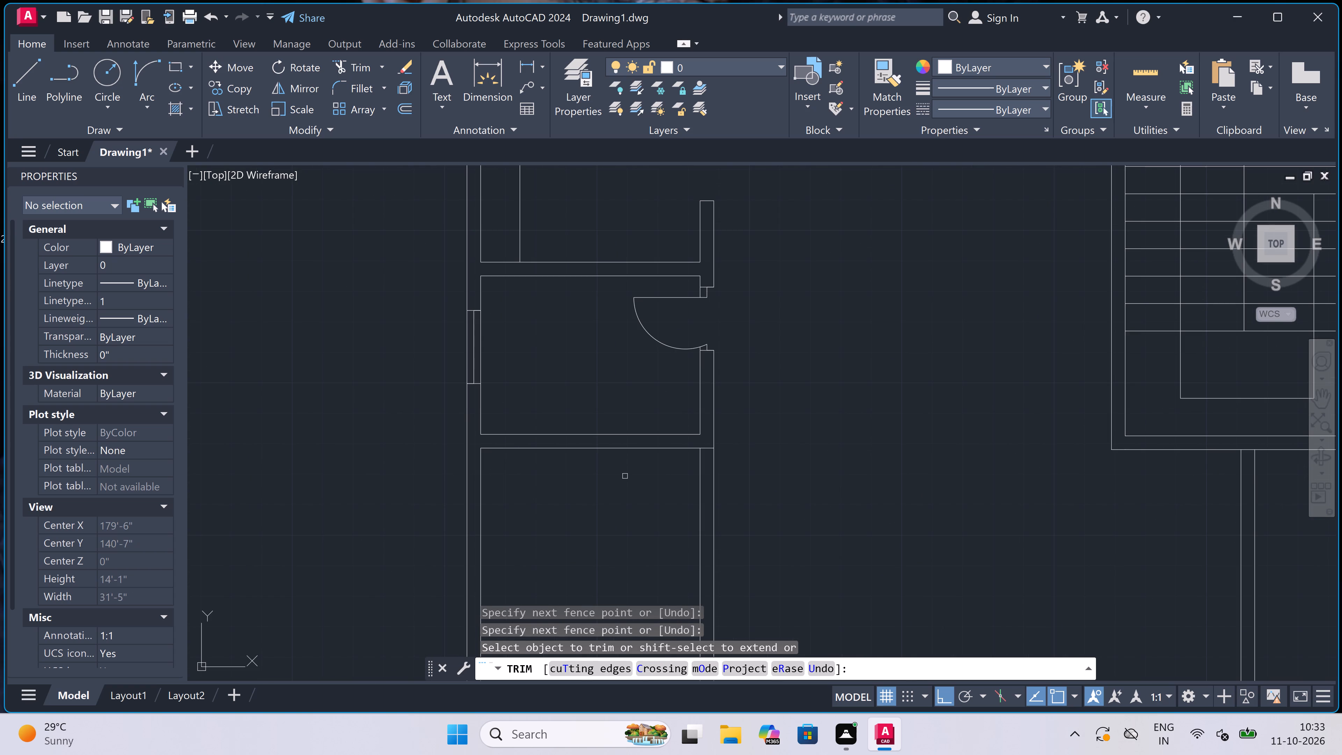
key("Escape")
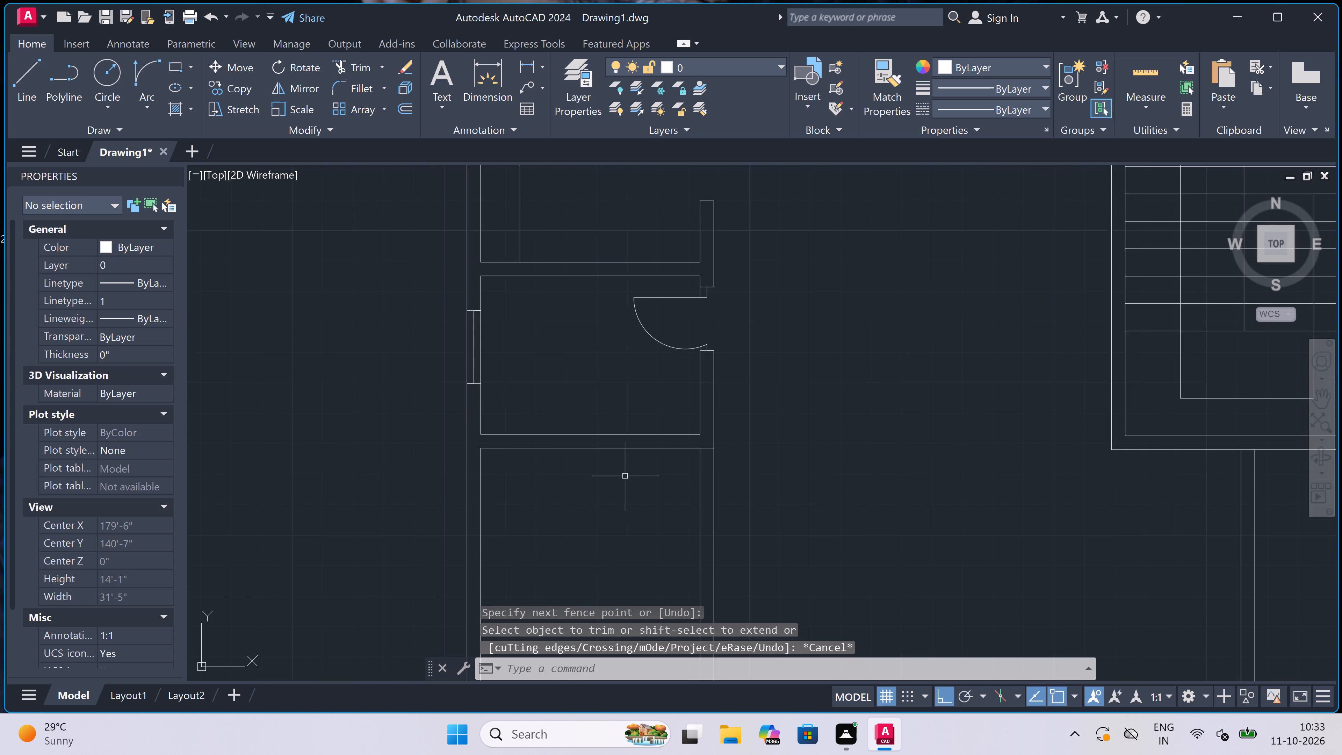
Offset the lower line of the small west room's south wall 12' to the south.
type("o")
key("space")
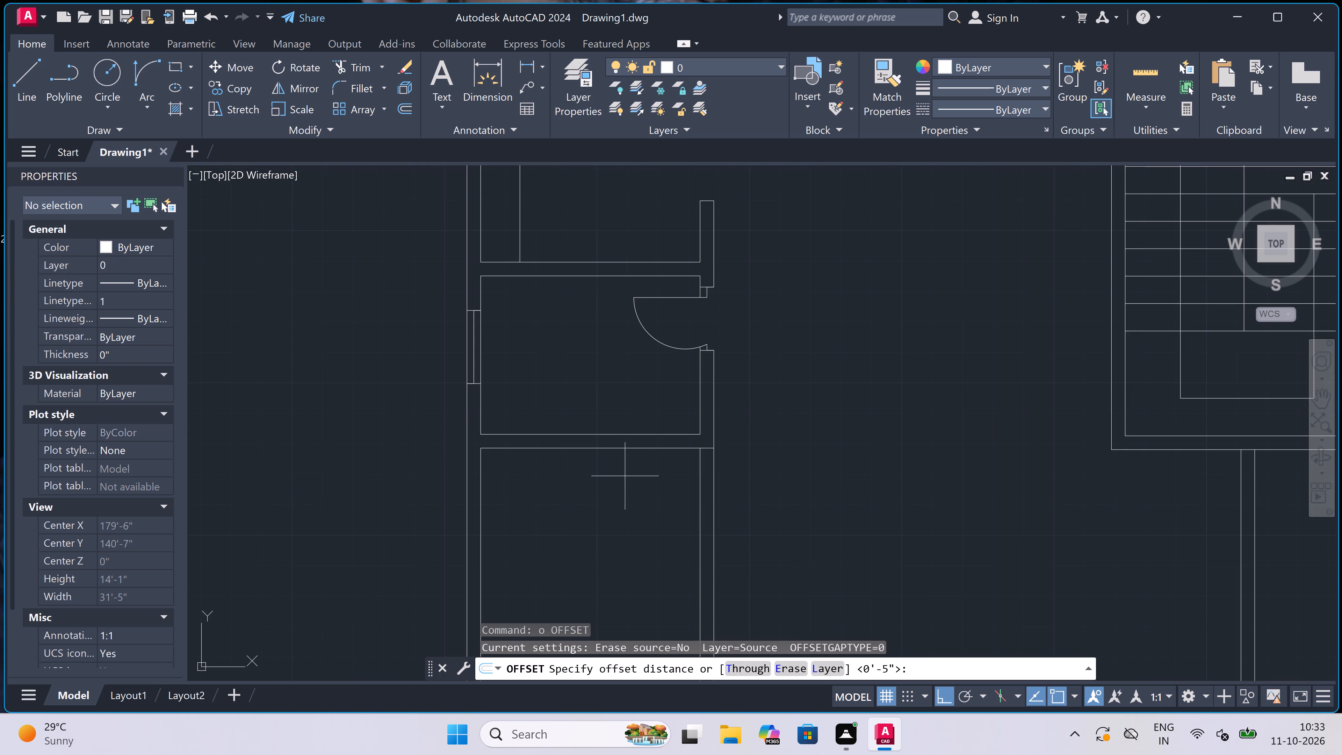
left_click(613, 446)
scroll(614, 491, "down", 2)
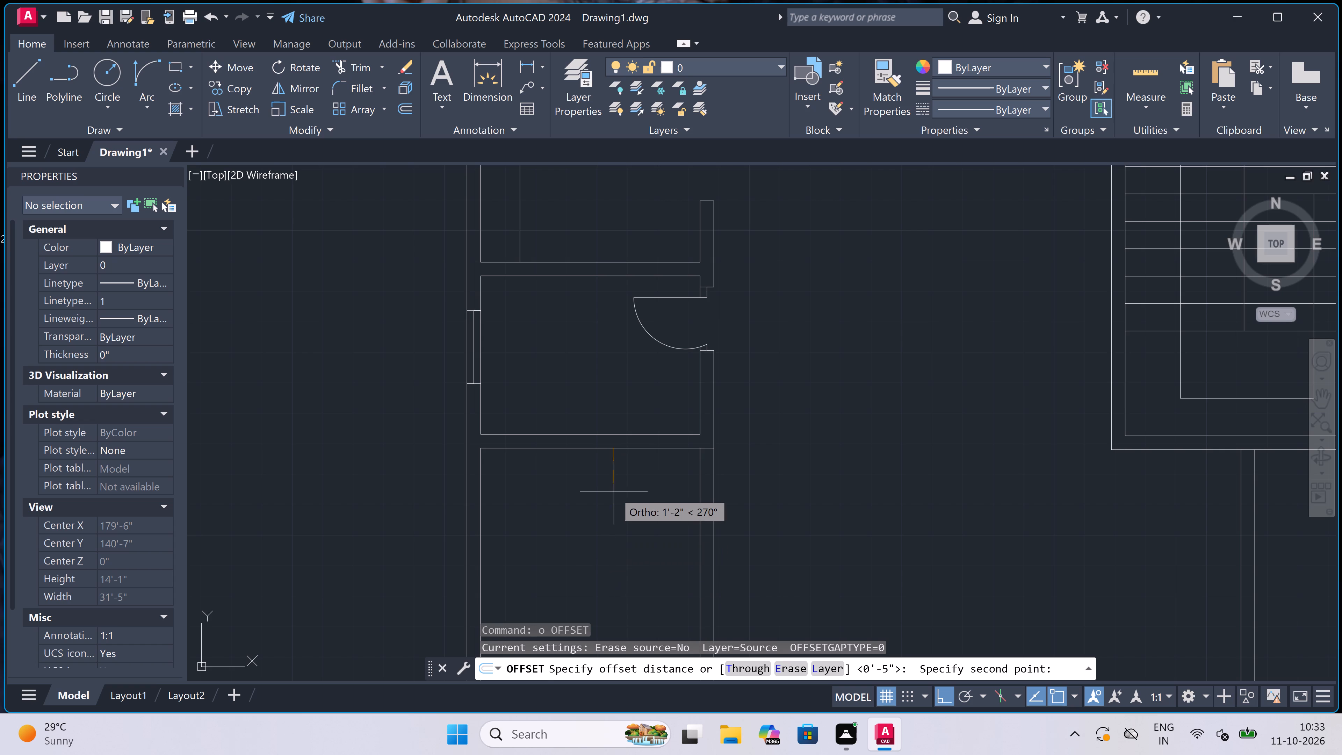
scroll(615, 520, "up", 2)
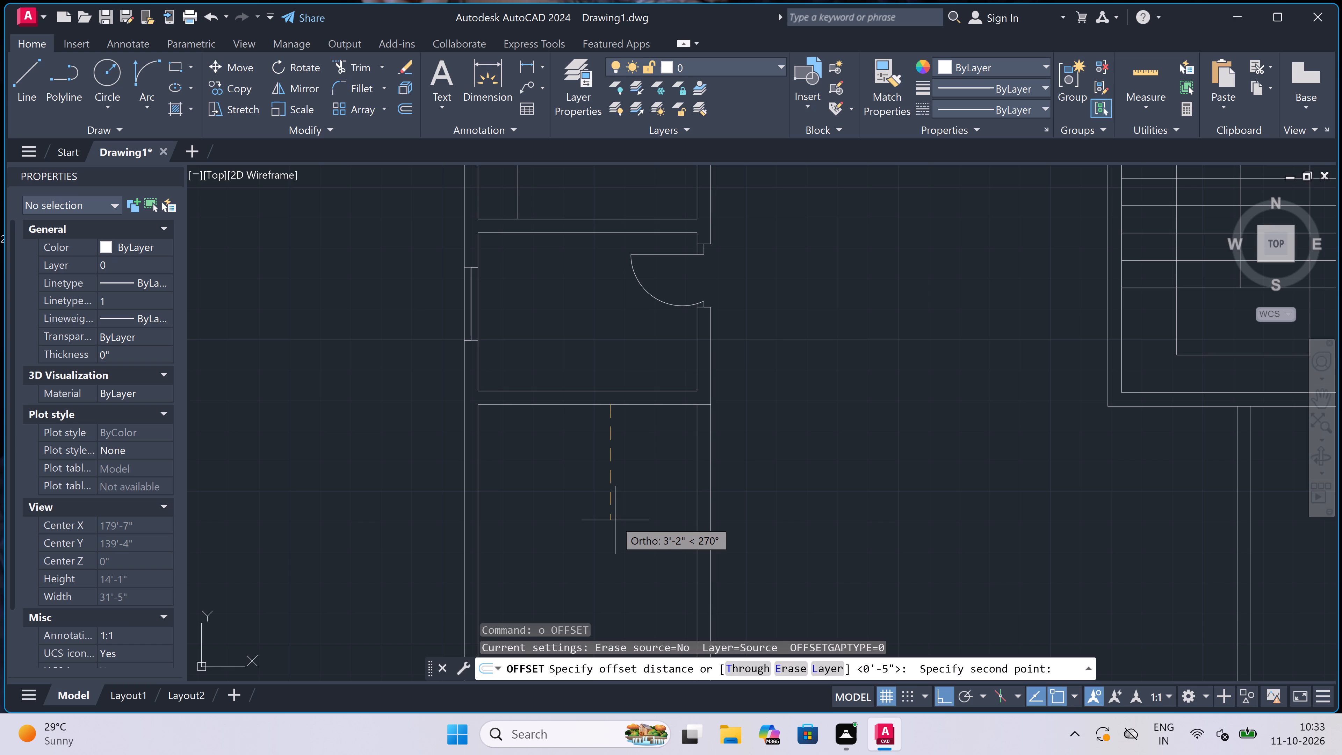
type("12")
type("'")
key("space")
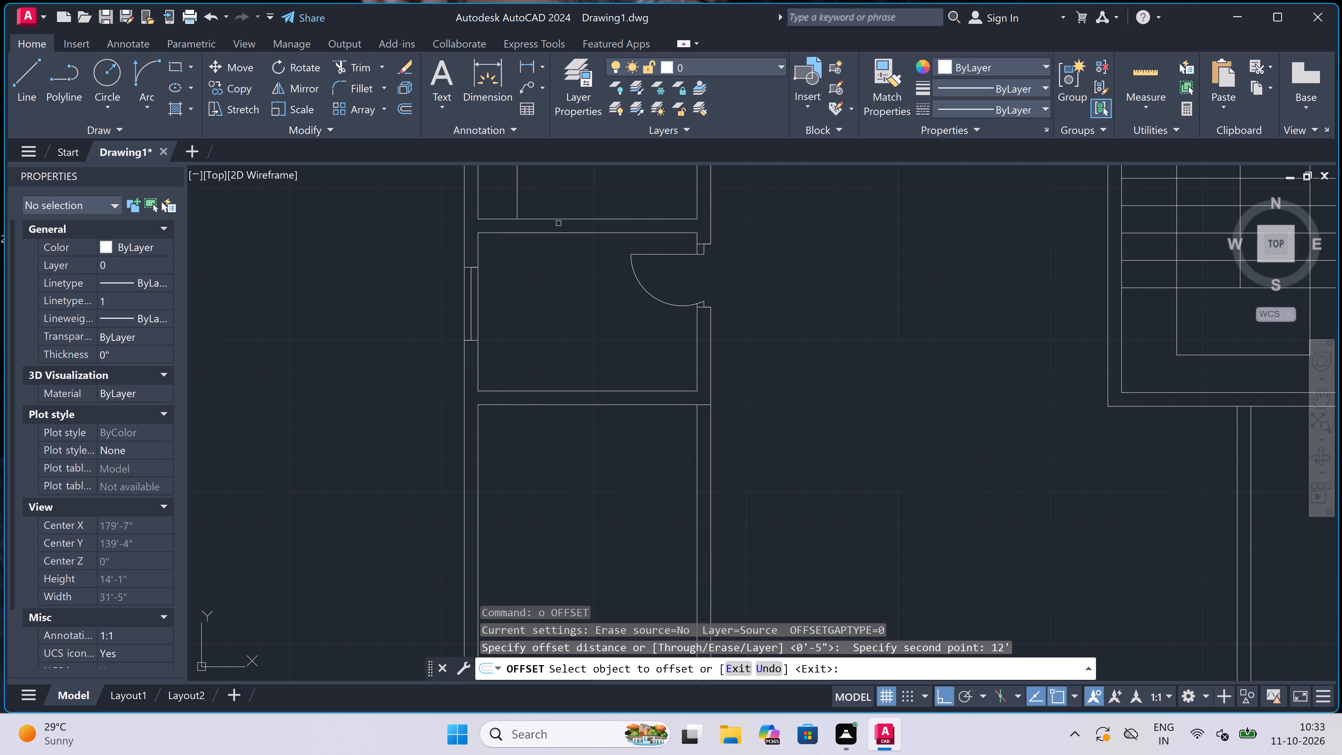
left_click(586, 404)
left_click(590, 486)
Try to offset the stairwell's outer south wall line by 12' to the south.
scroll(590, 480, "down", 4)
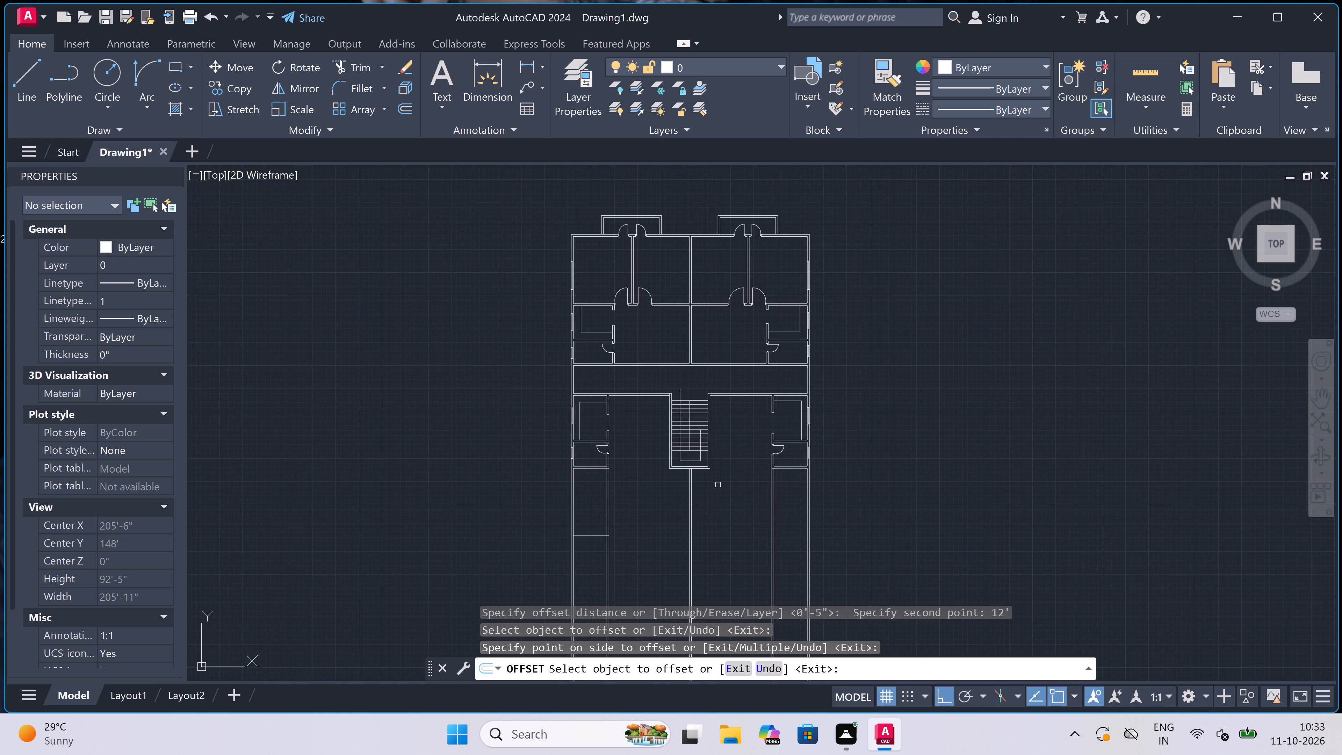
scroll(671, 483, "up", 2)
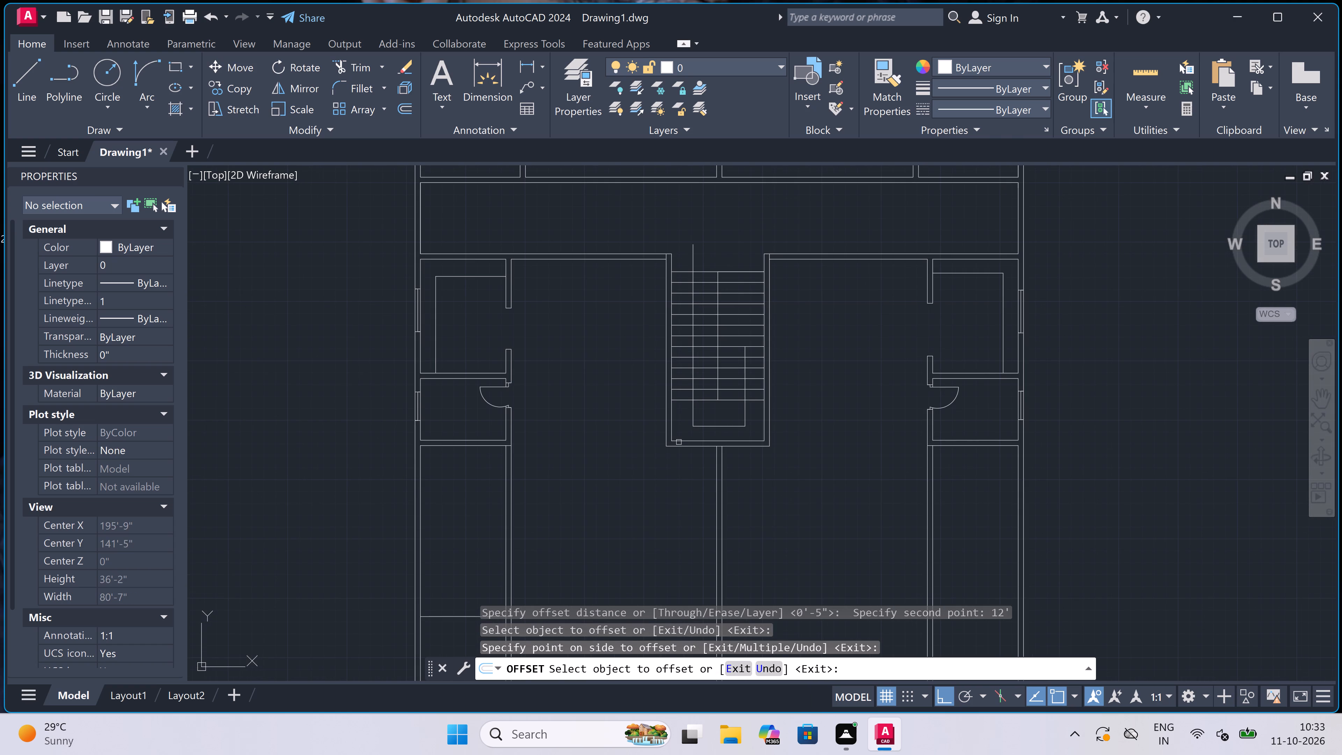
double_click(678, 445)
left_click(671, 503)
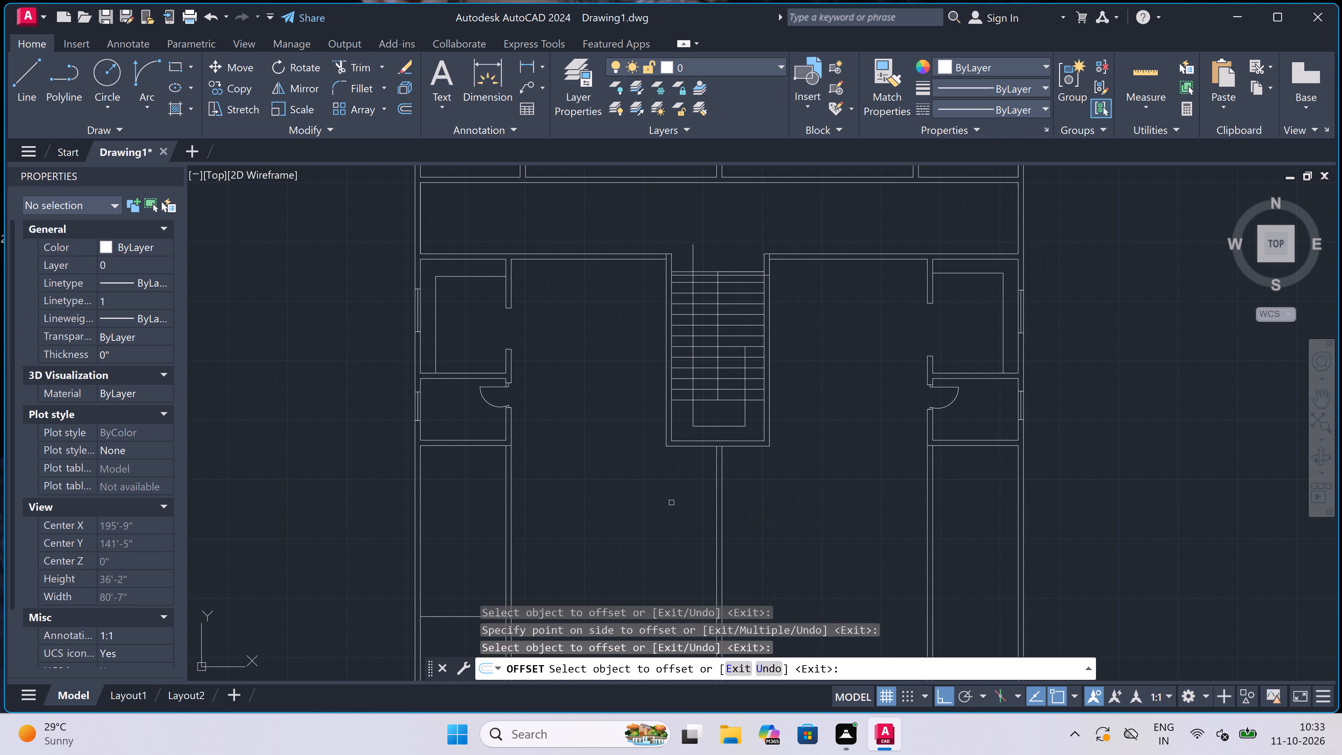
Offset the lower line of the small east room's south wall 12' to the south.
scroll(671, 503, "down", 2)
scroll(799, 501, "up", 2)
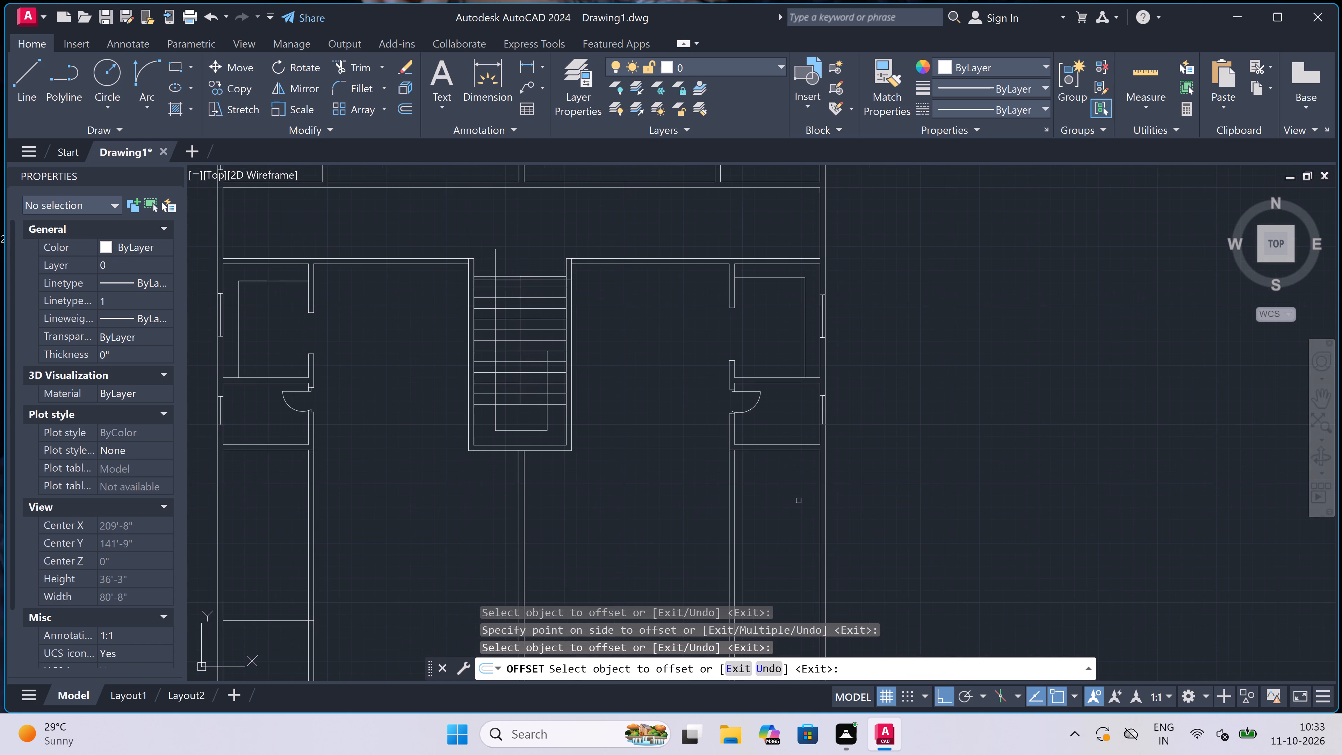
left_click_drag(786, 450, 785, 454)
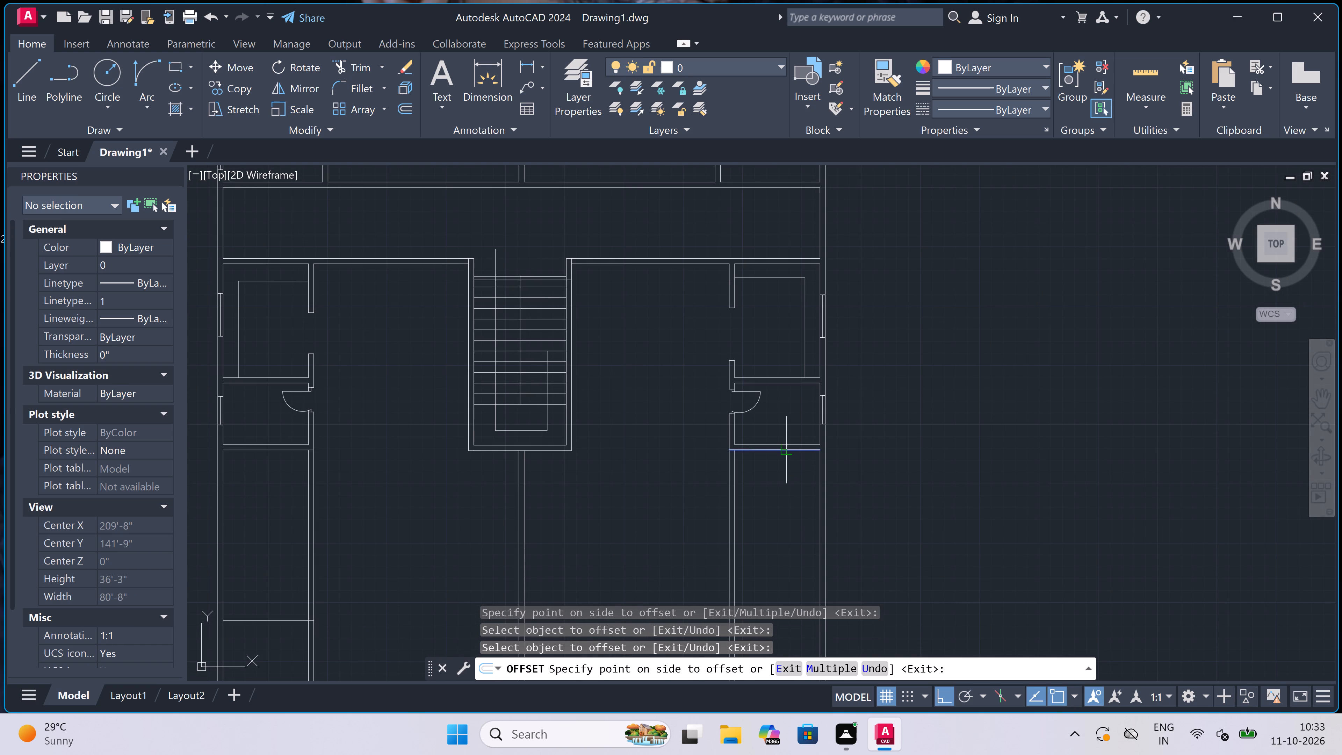
left_click_drag(780, 526, 781, 530)
Offset the stairwell's outer south wall line 12' to the south, across the central dividing wall.
scroll(781, 530, "down", 2)
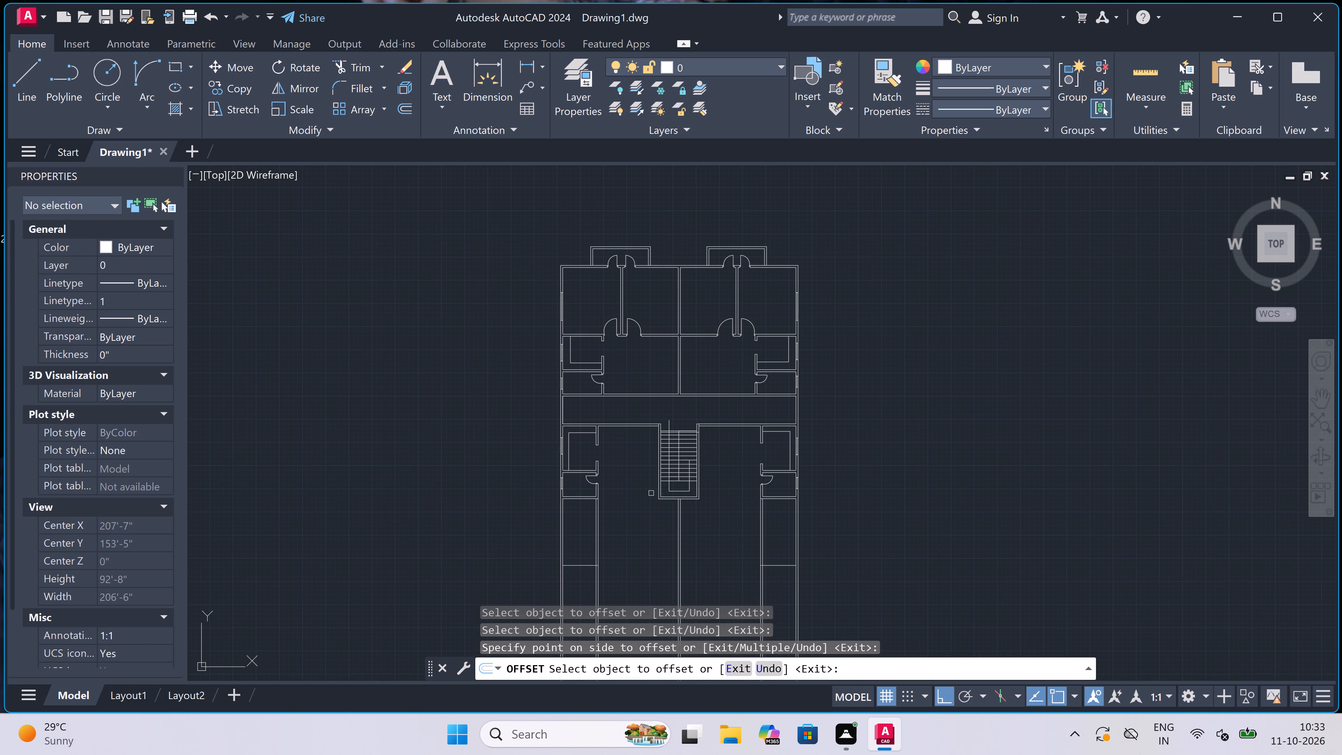
scroll(657, 504, "up", 2)
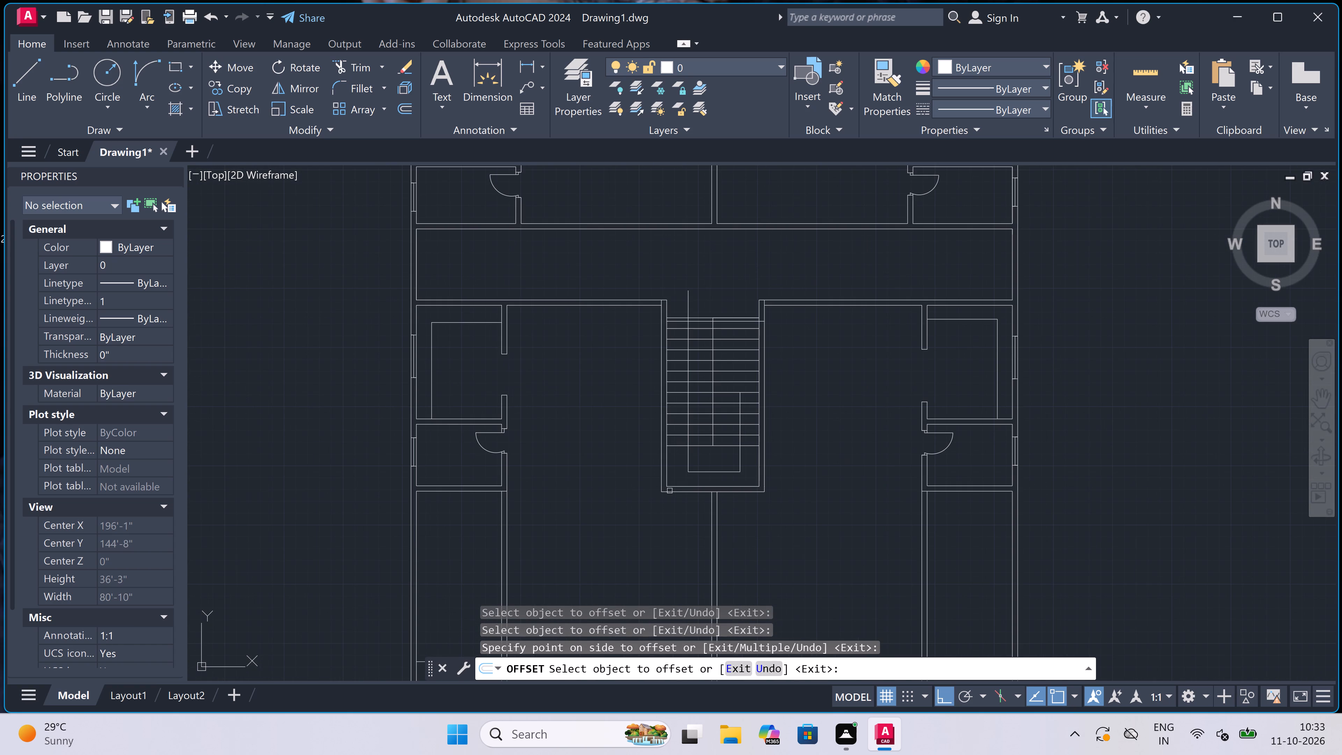
left_click(670, 492)
left_click(680, 579)
scroll(682, 565, "down", 2)
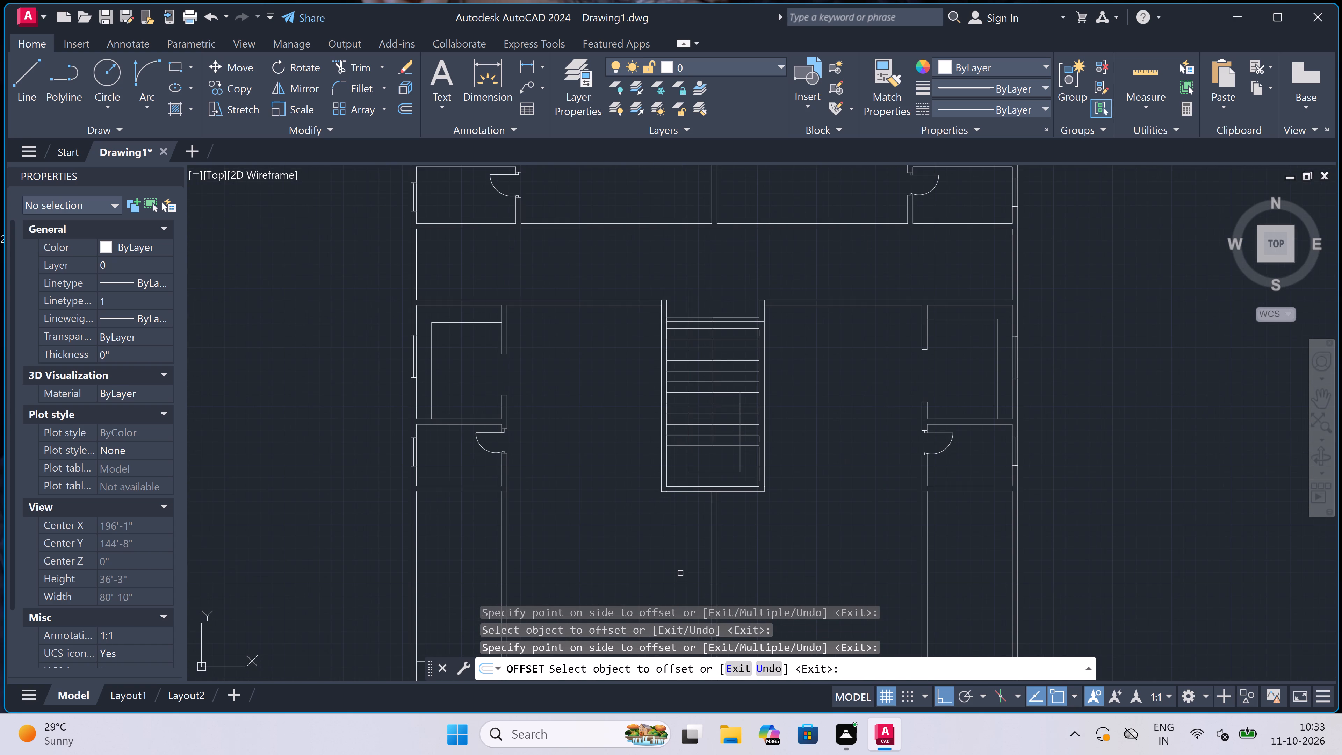
scroll(682, 563, "down", 2)
scroll(686, 571, "up", 7)
scroll(664, 561, "down", 2)
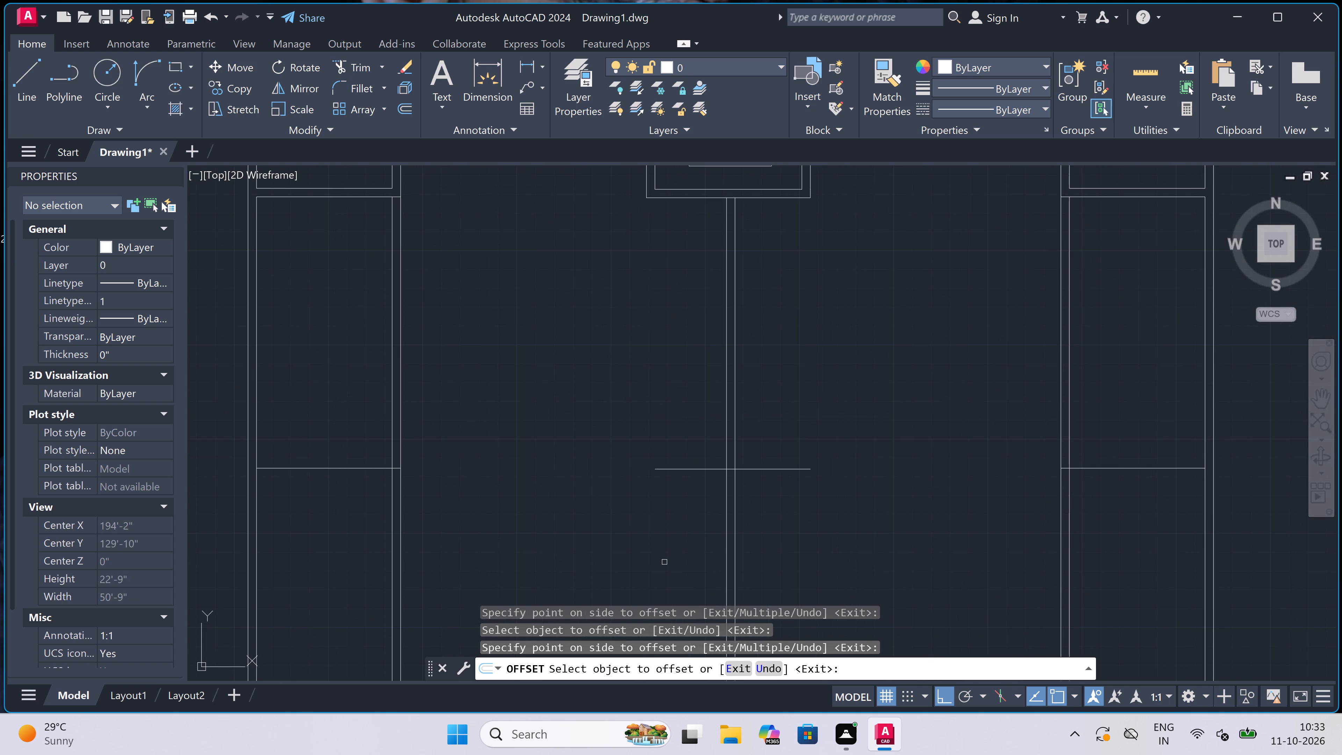
key("Escape")
Delete the stray offset line crossing the stair's northernmost treads and east wall.
scroll(653, 545, "down", 2)
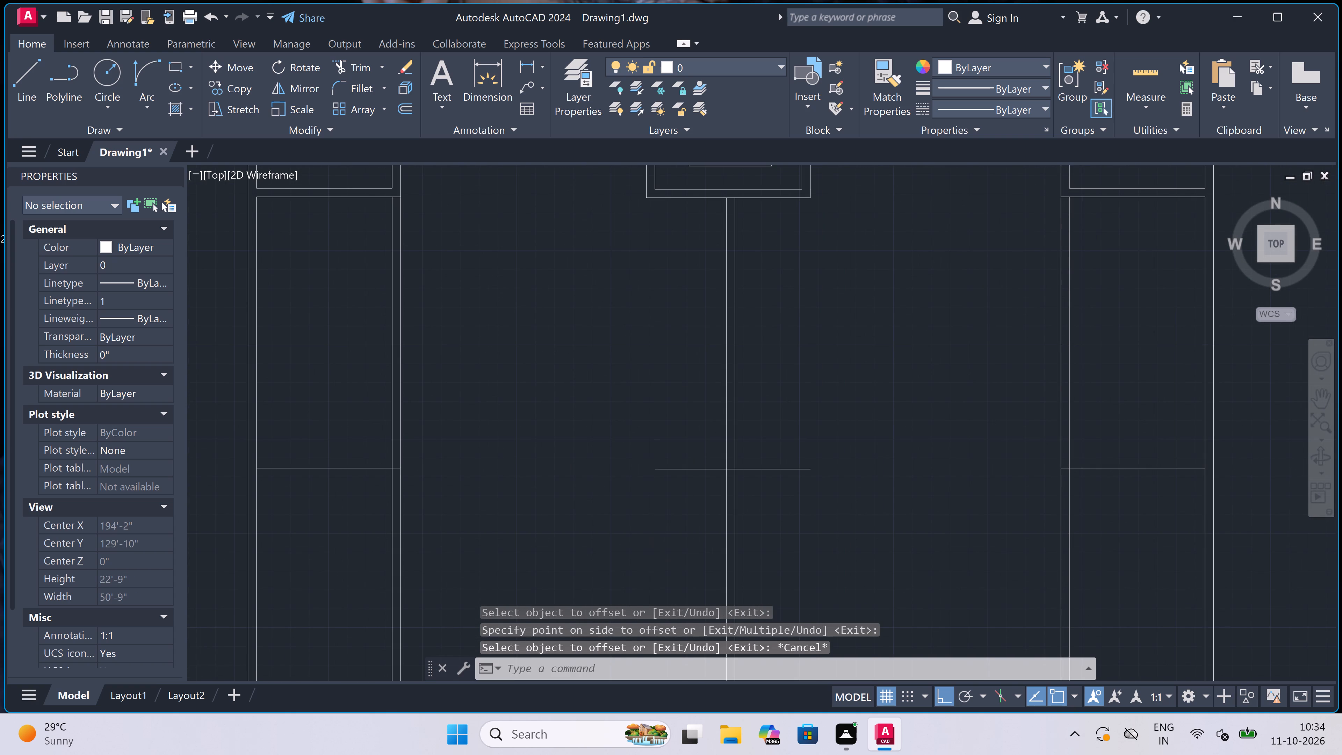
scroll(662, 305, "up", 3)
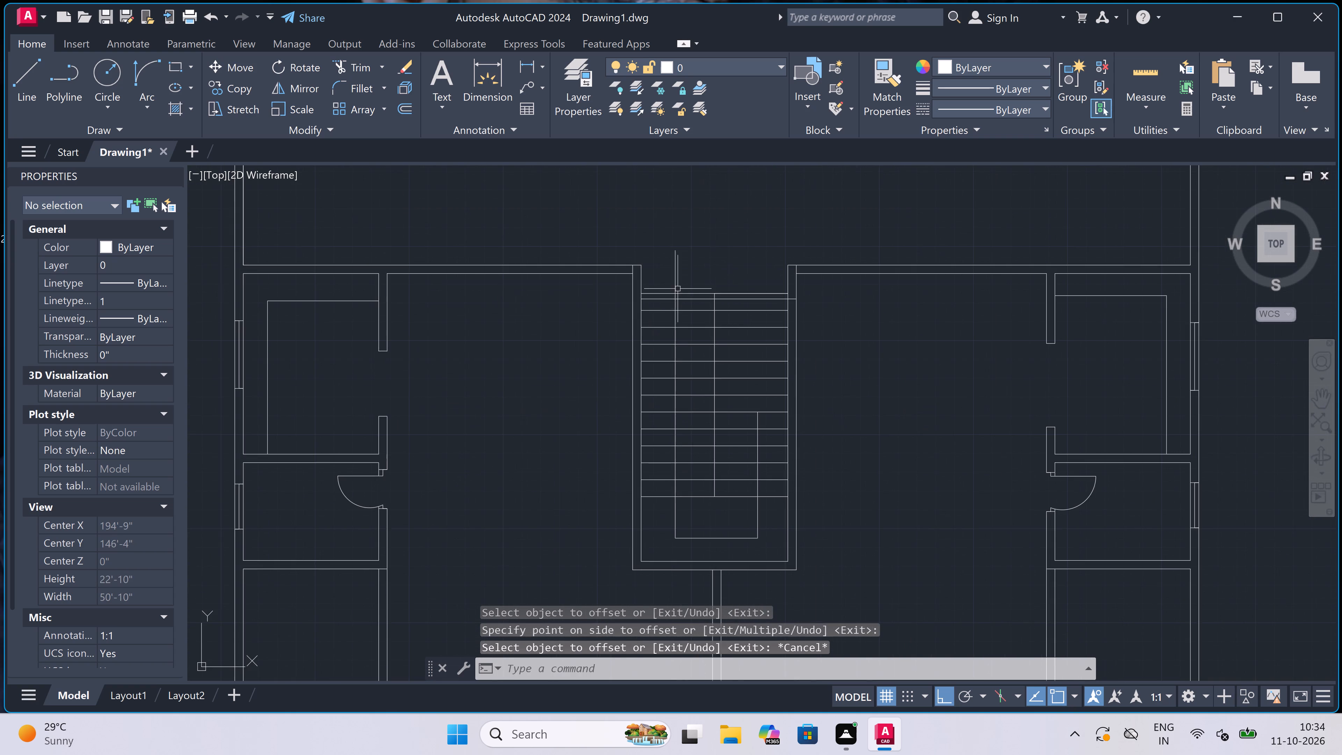
scroll(683, 284, "up", 3)
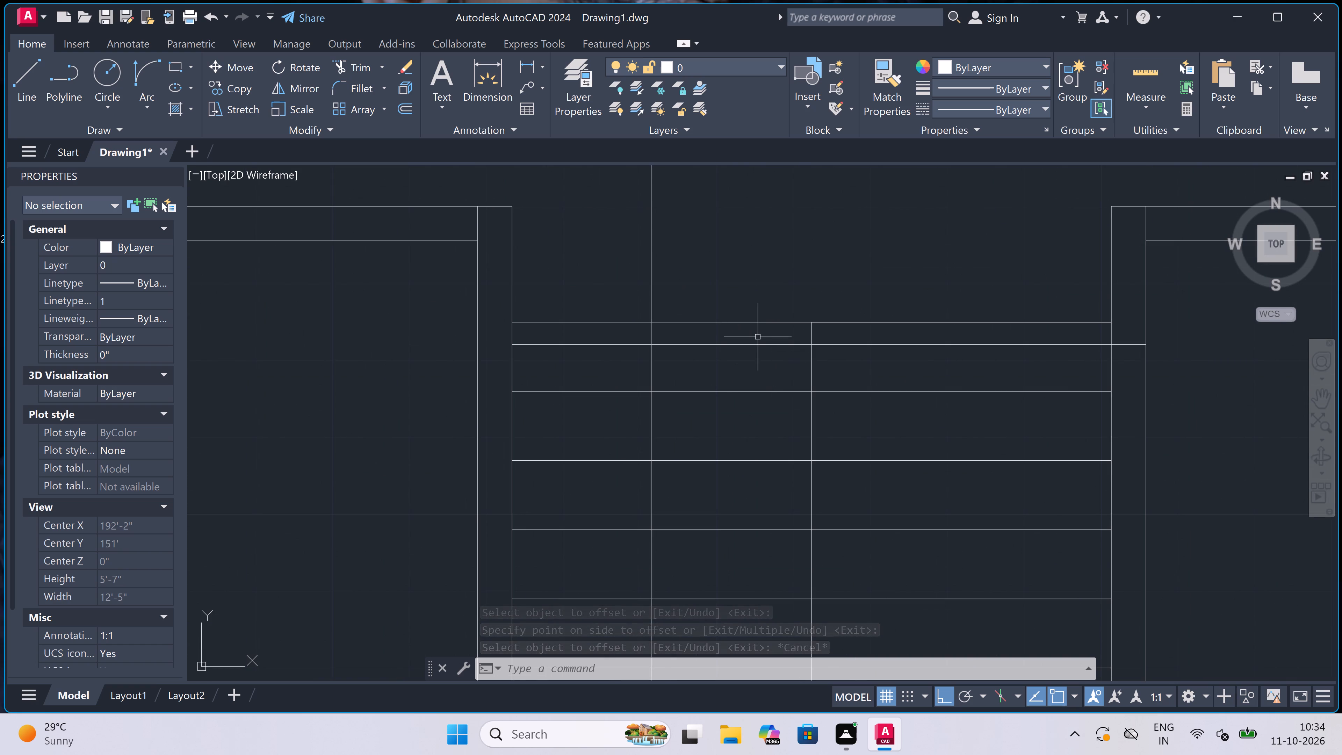
left_click(758, 336)
left_click(727, 368)
key("Delete")
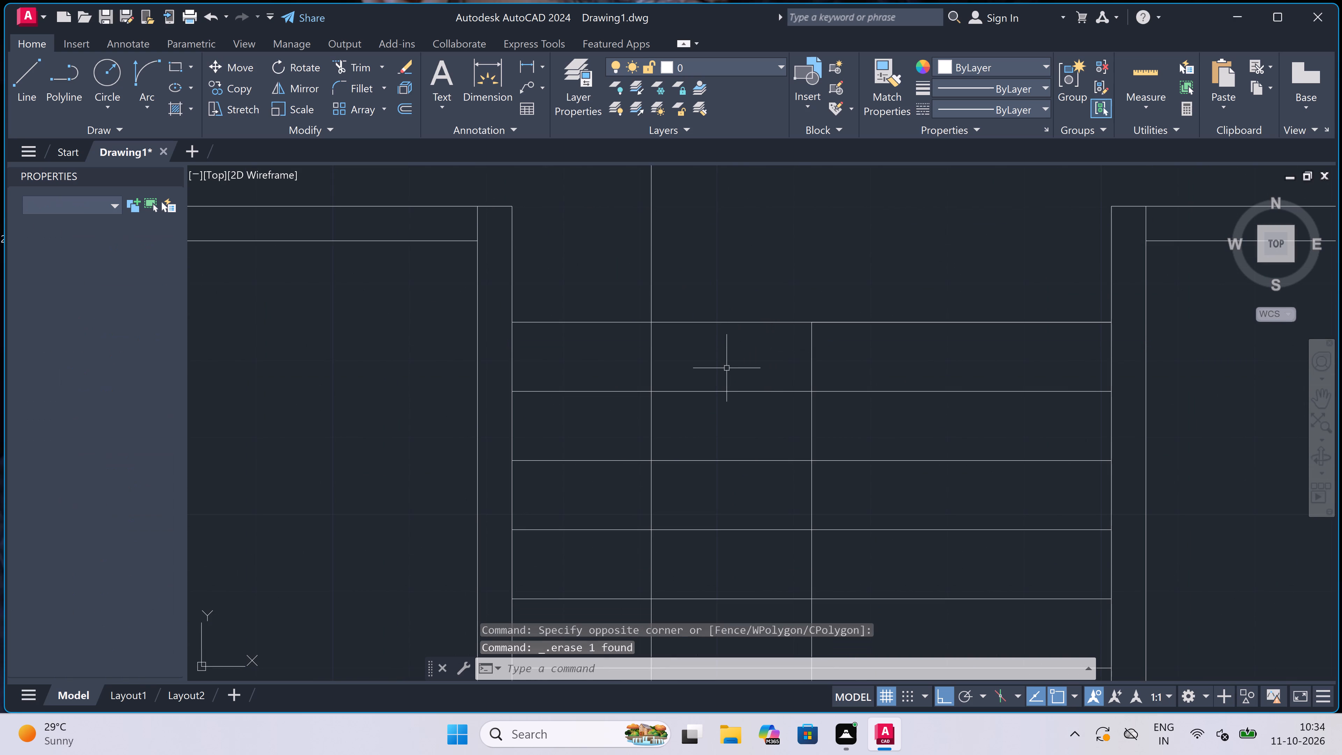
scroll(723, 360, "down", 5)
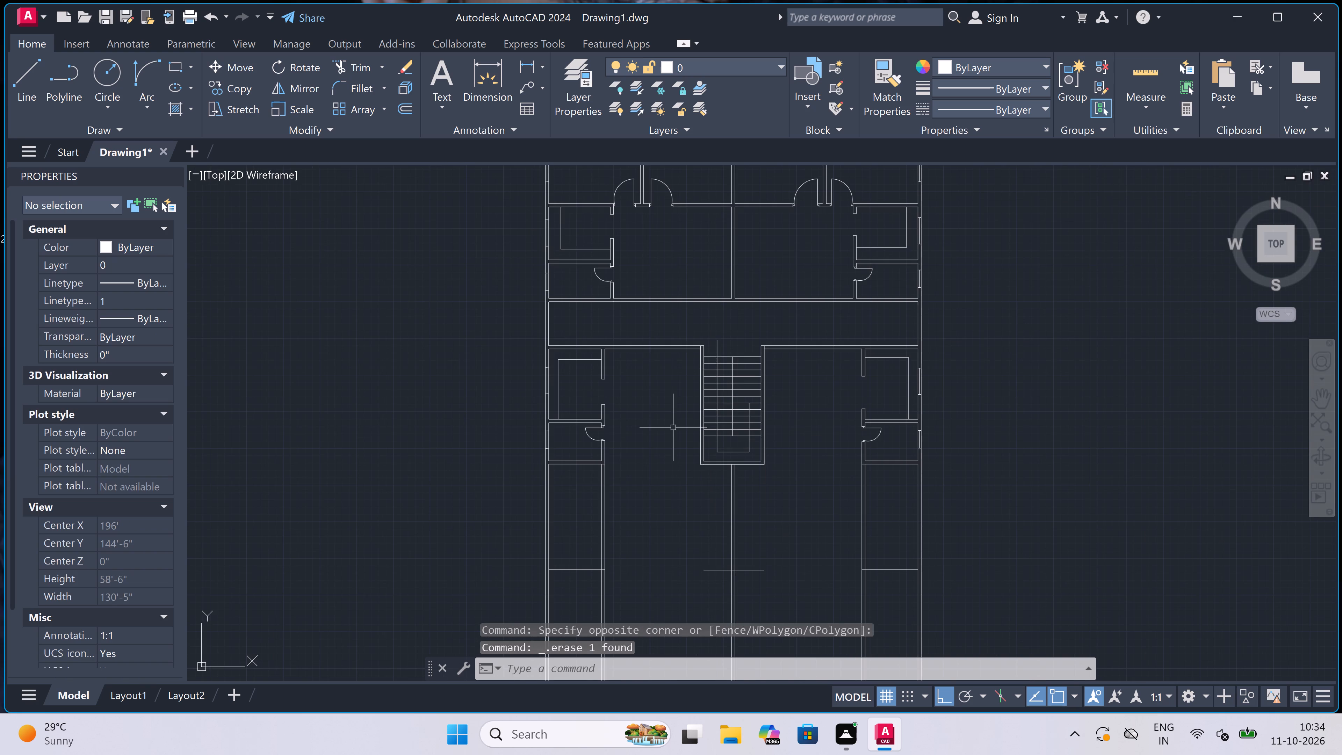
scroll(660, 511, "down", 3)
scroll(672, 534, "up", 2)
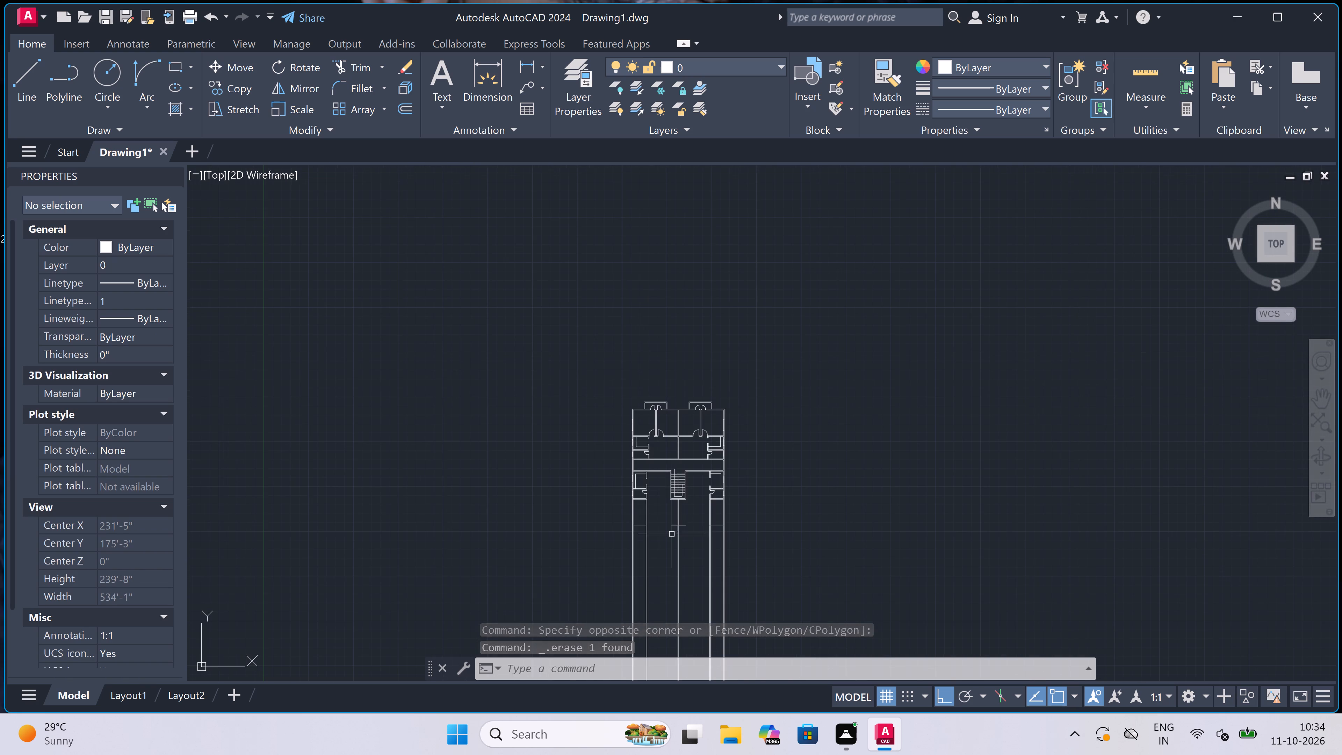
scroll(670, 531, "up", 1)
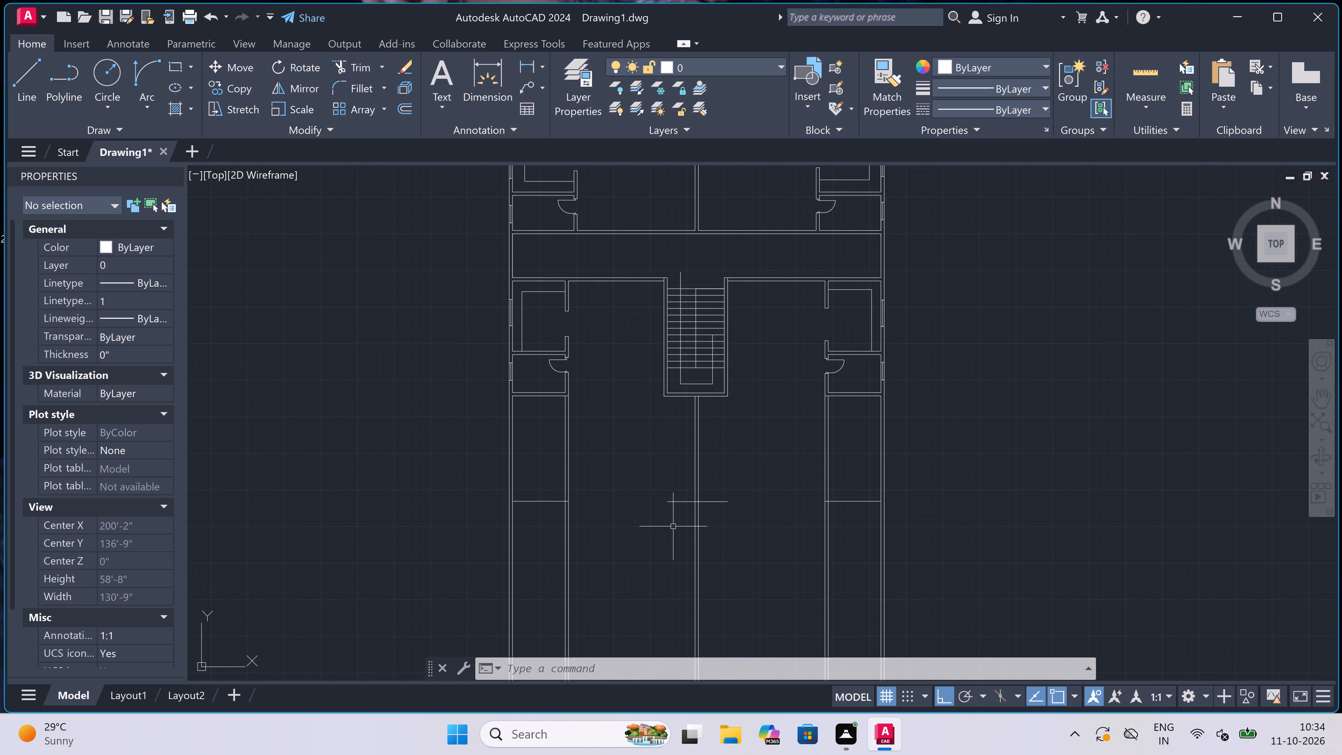
Extend the west room's new south wall line east to the central dividing wall.
type("ex")
key("space")
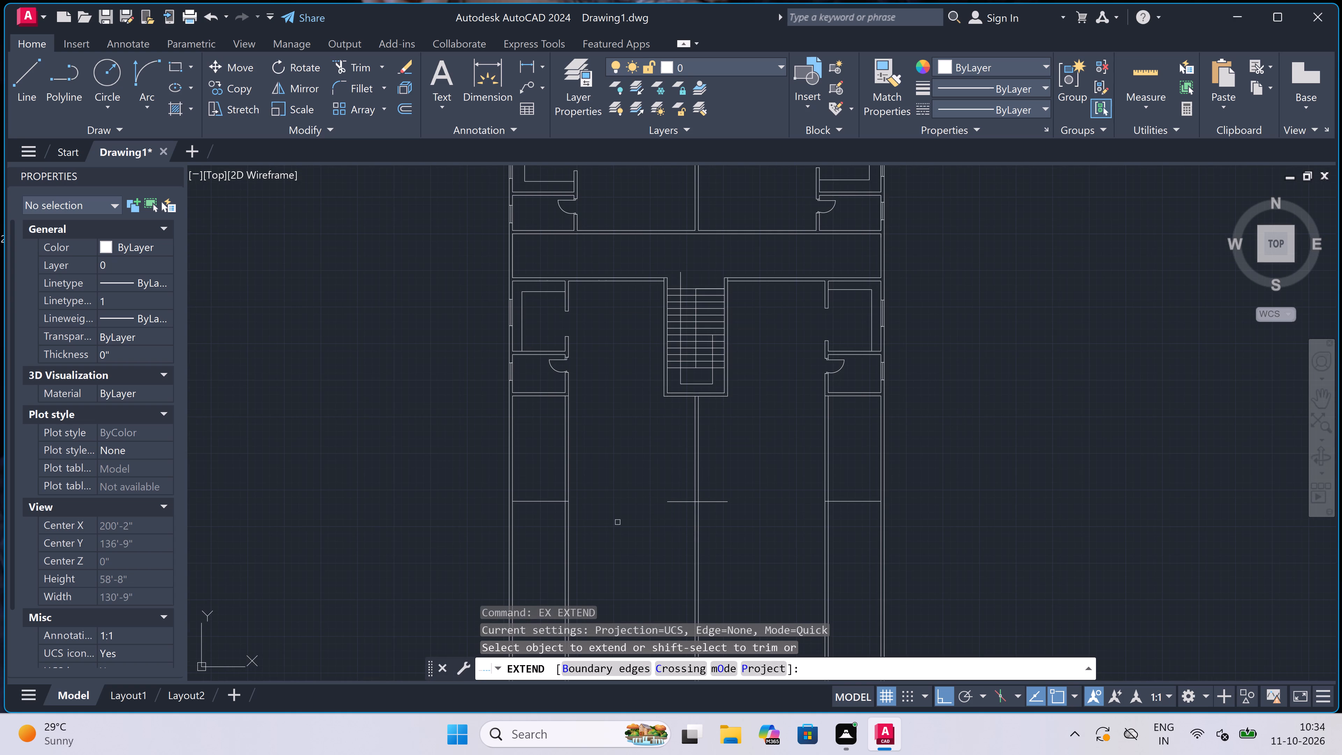
left_click(544, 474)
left_click(554, 546)
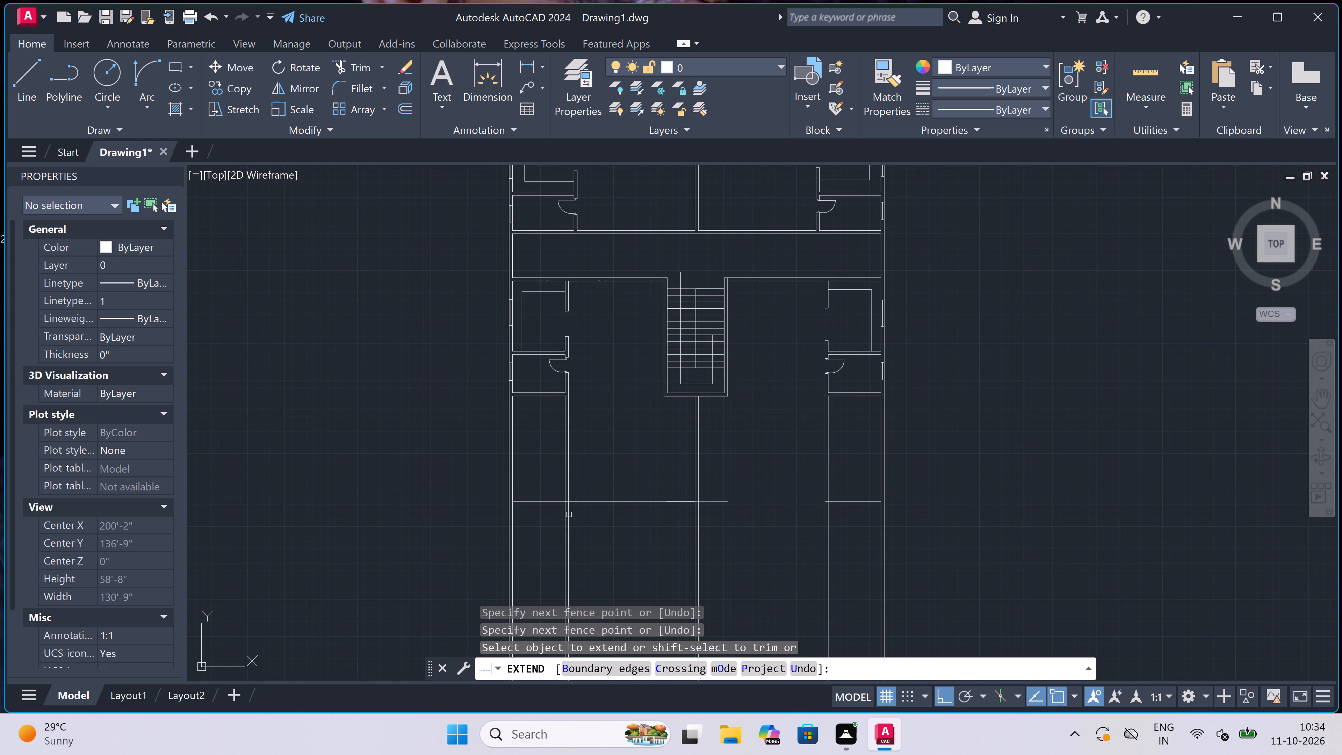
left_click(624, 461)
double_click(638, 555)
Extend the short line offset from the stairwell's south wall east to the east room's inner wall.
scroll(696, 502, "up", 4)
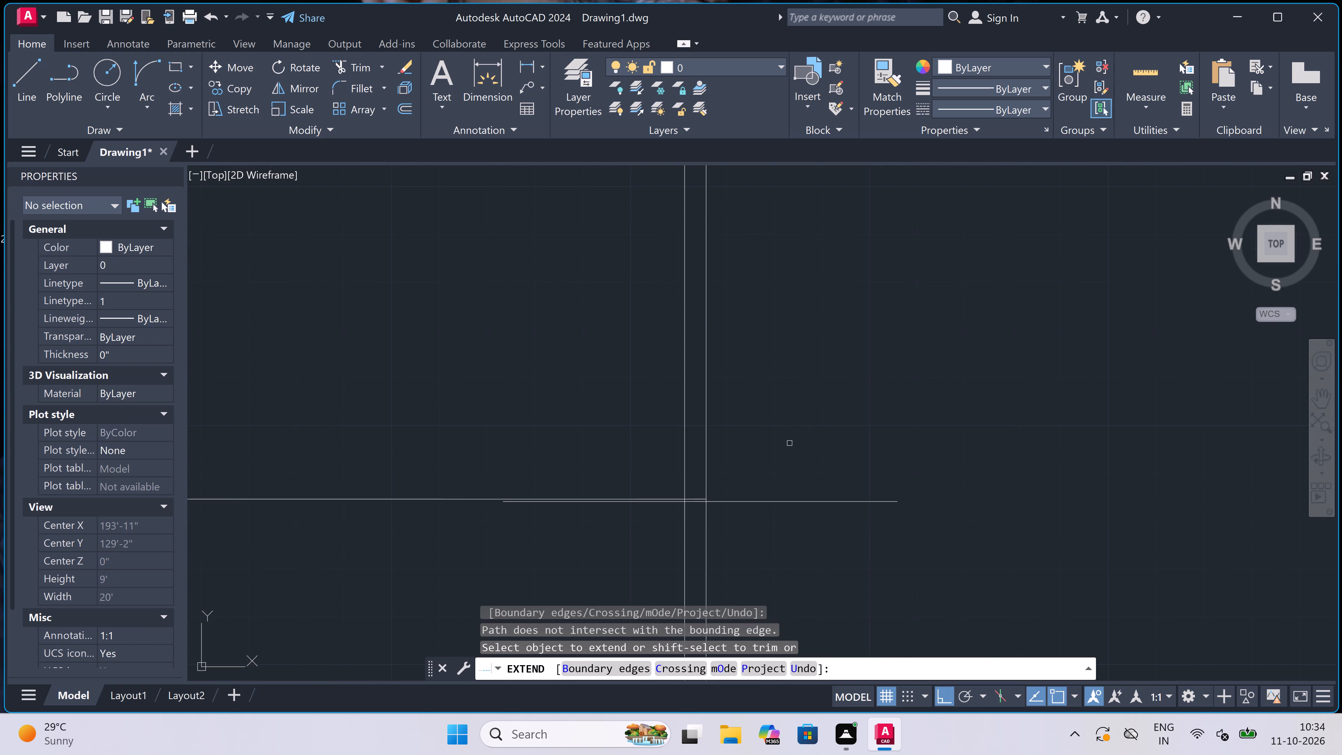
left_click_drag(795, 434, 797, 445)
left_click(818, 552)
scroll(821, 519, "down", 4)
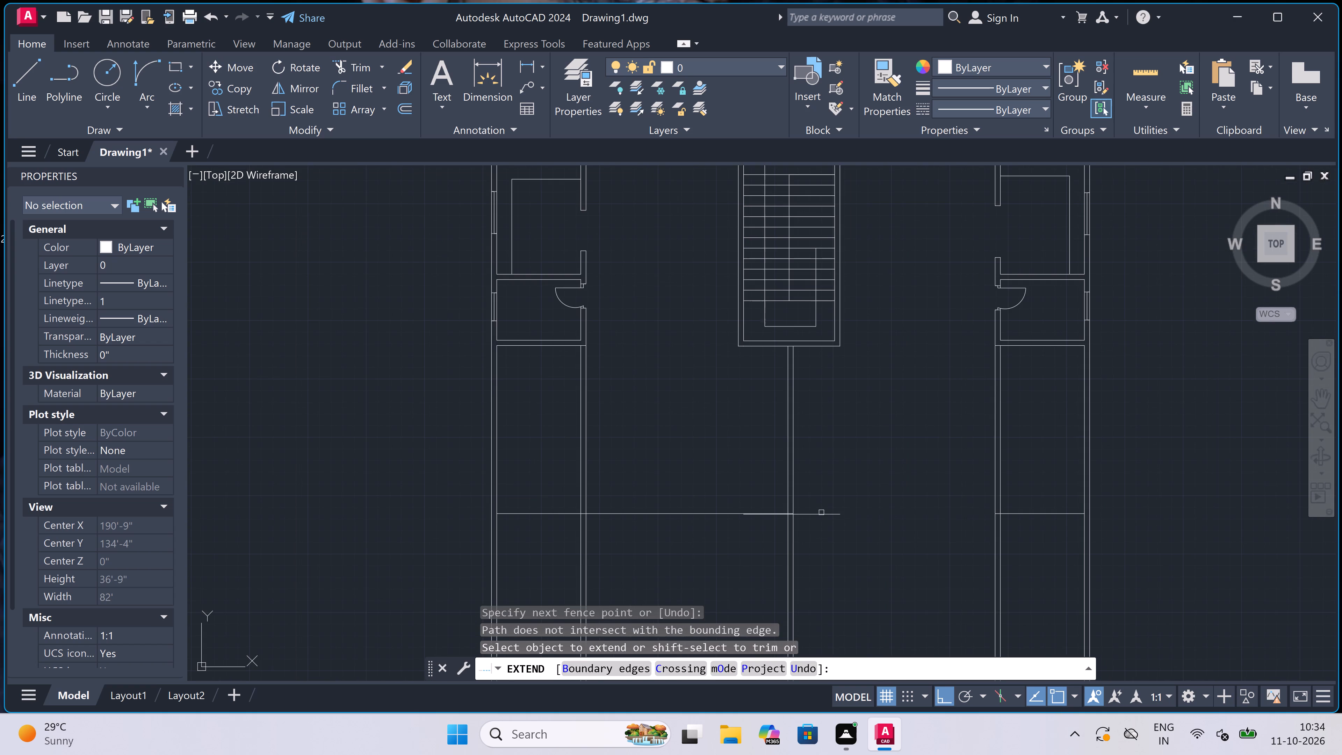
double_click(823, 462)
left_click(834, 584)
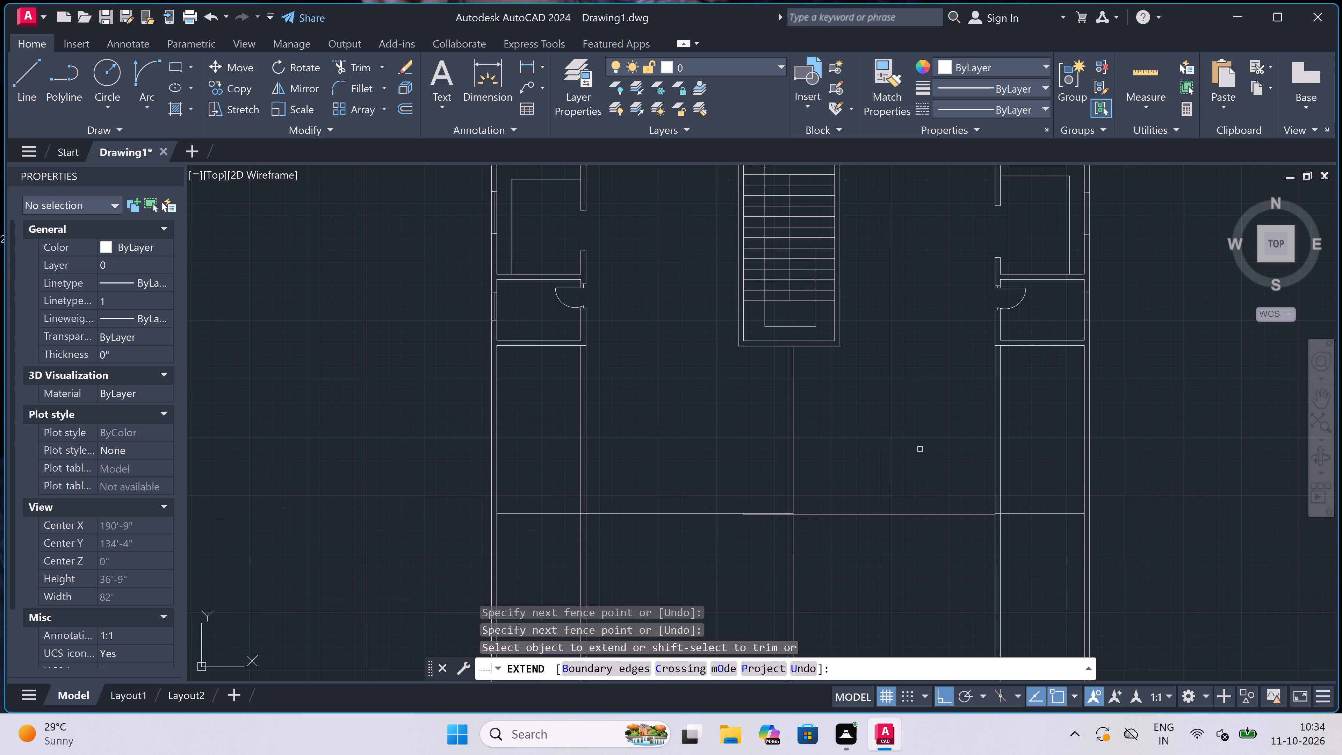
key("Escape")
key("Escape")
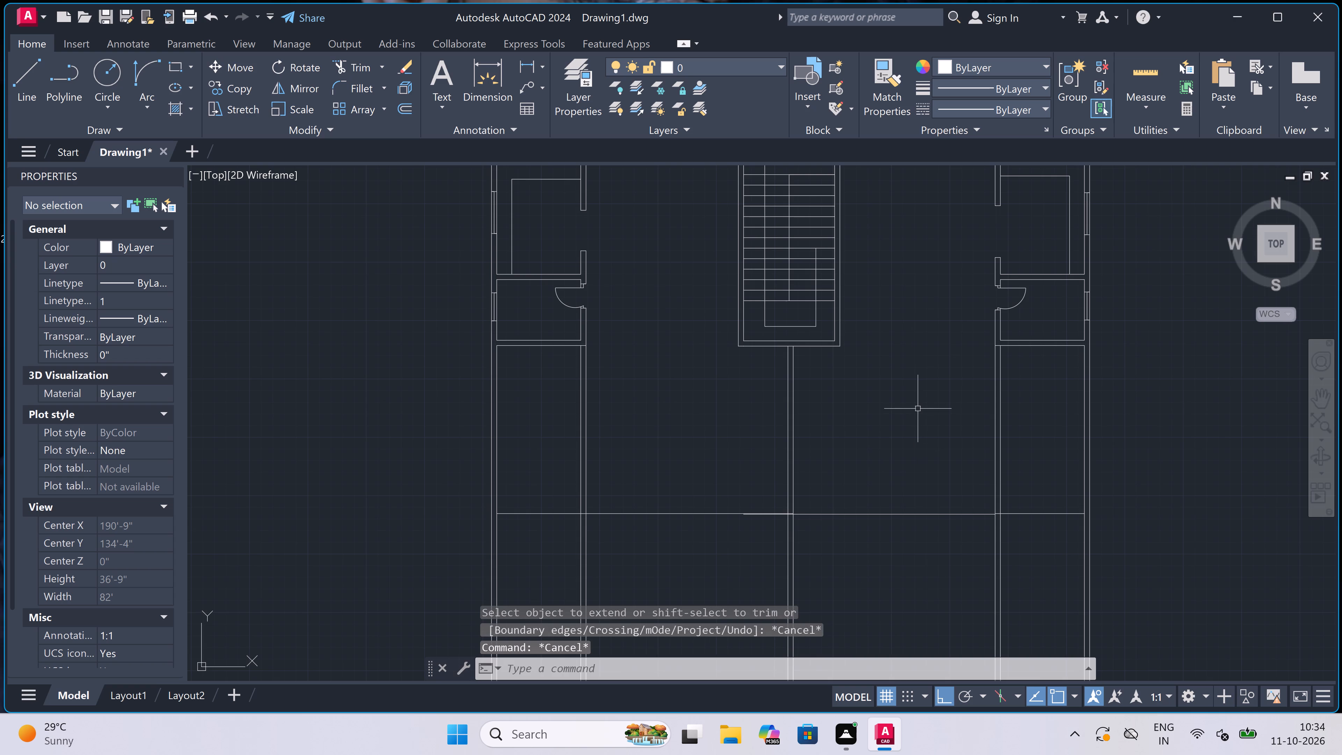
Delete the lower of the two nearly coincident horizontal lines at the central dividing wall, the one offset from the stairwell.
scroll(753, 531, "up", 3)
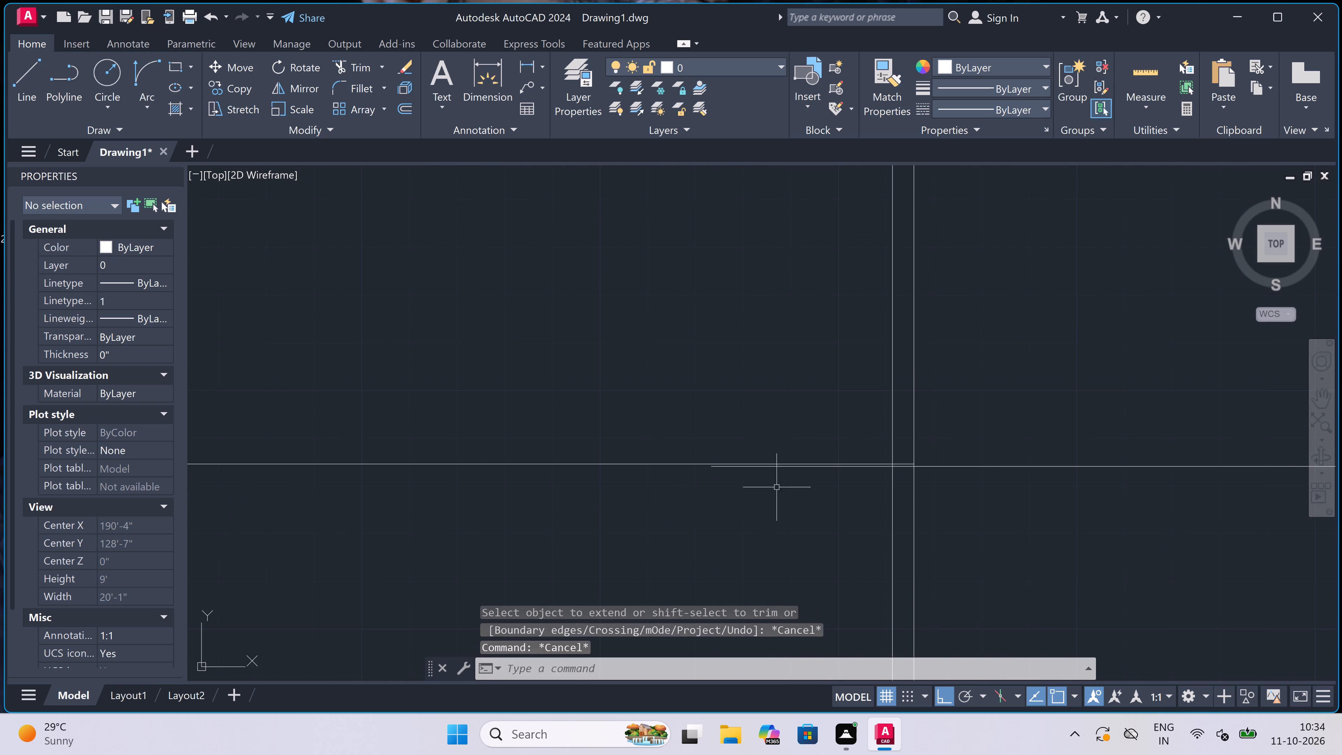
scroll(780, 479, "up", 2)
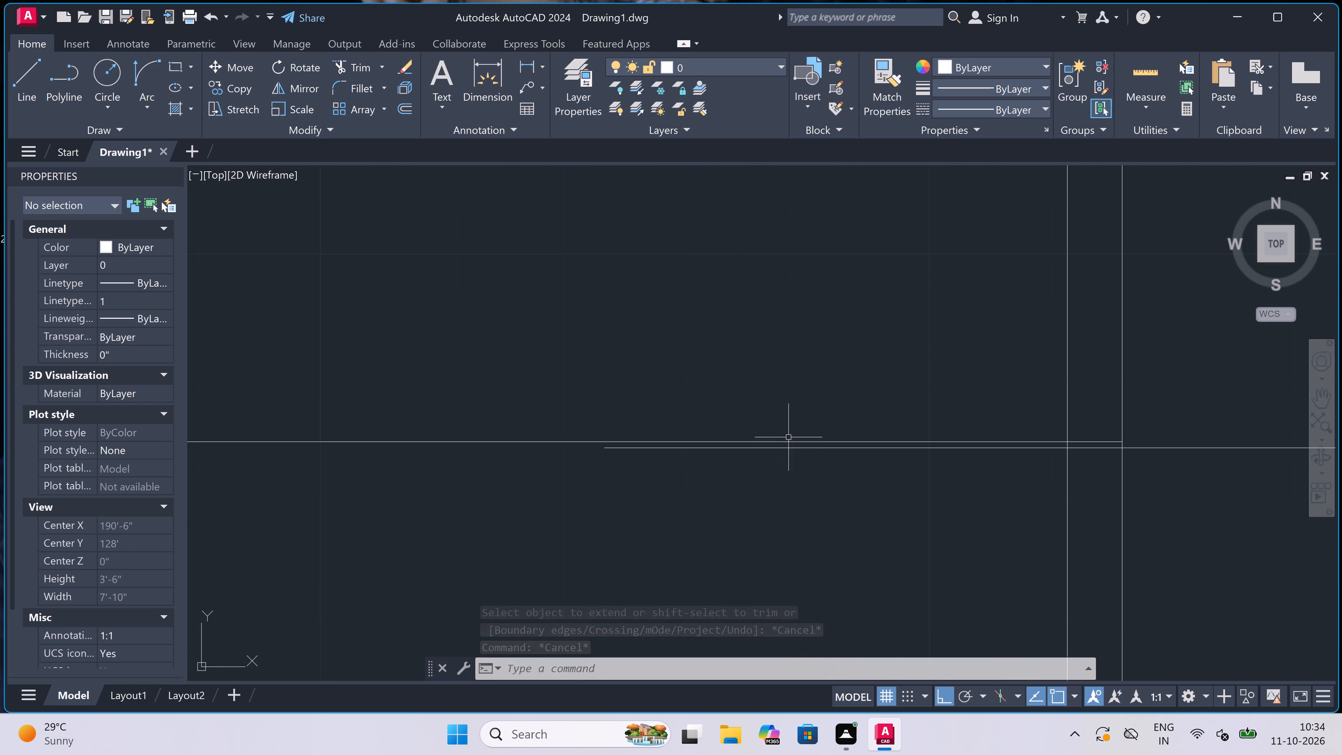
scroll(786, 440, "up", 2)
scroll(786, 440, "down", 3)
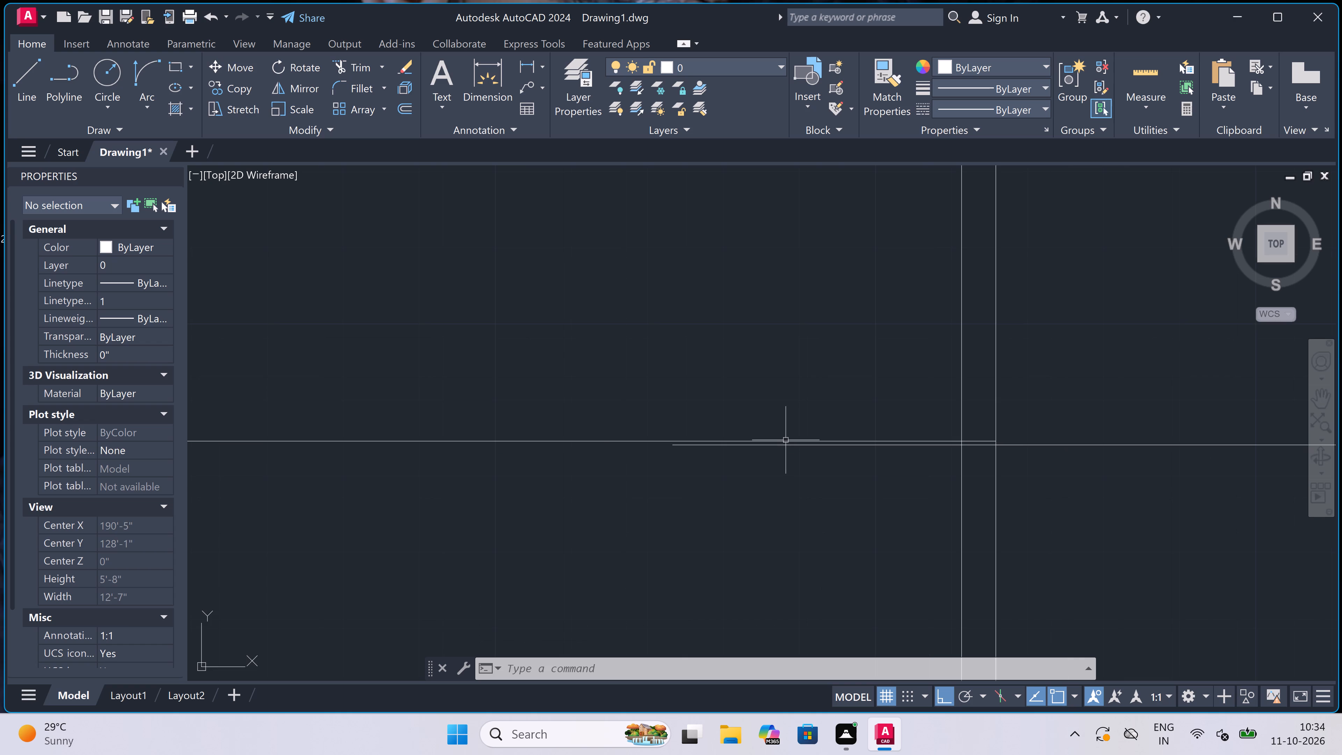
scroll(809, 442, "up", 1)
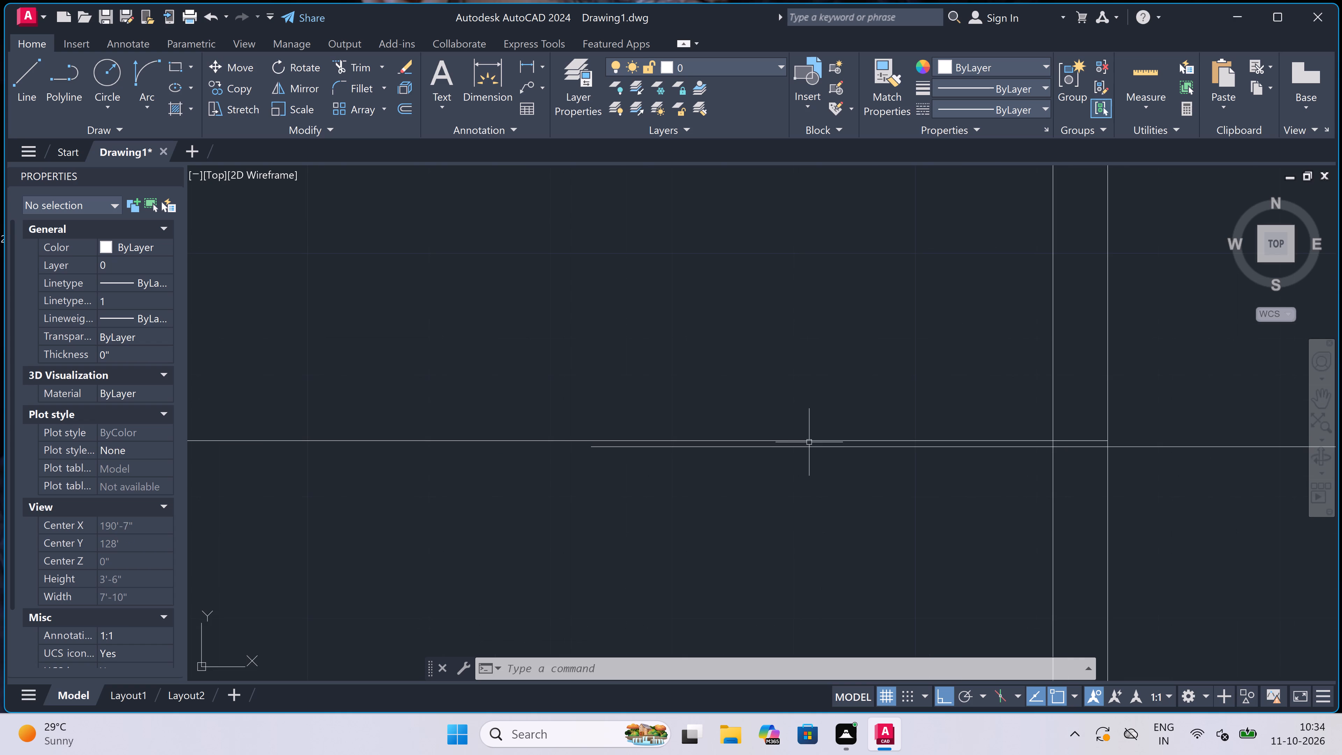
left_click(808, 442)
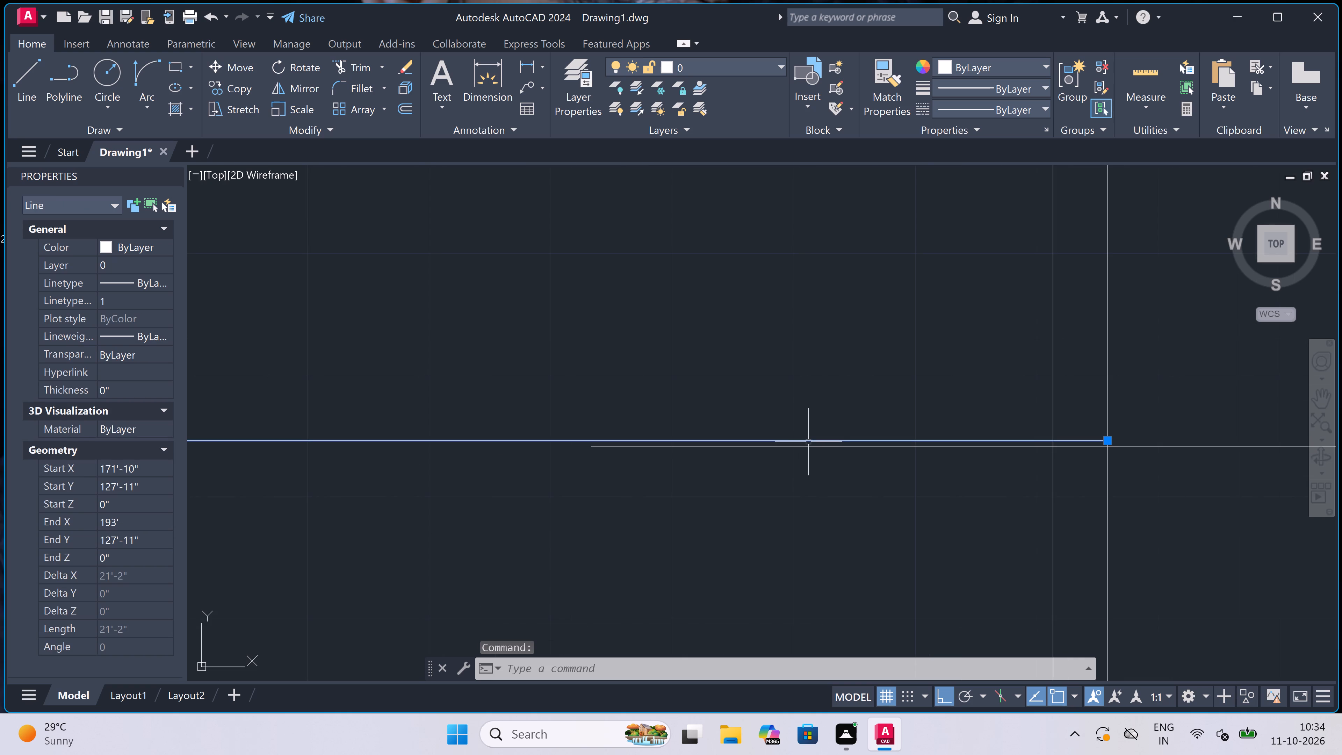
left_click(805, 448)
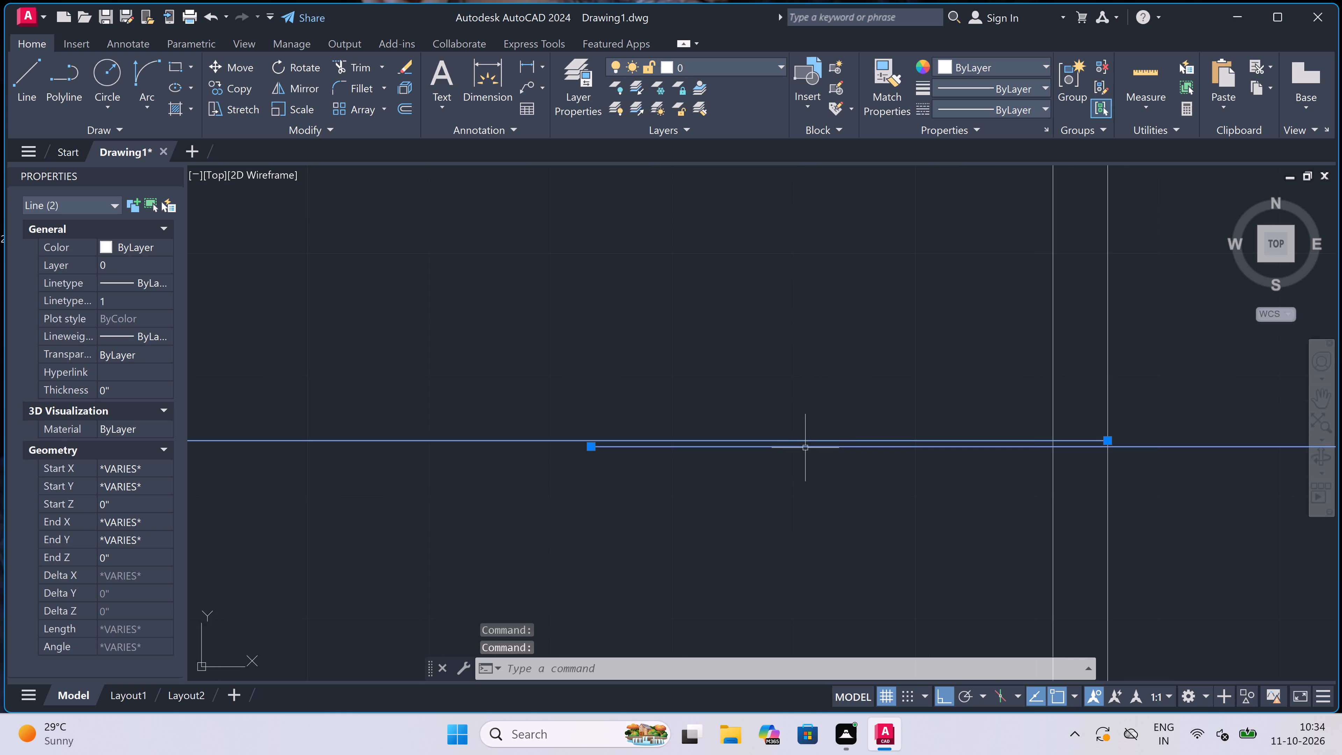
key("Escape")
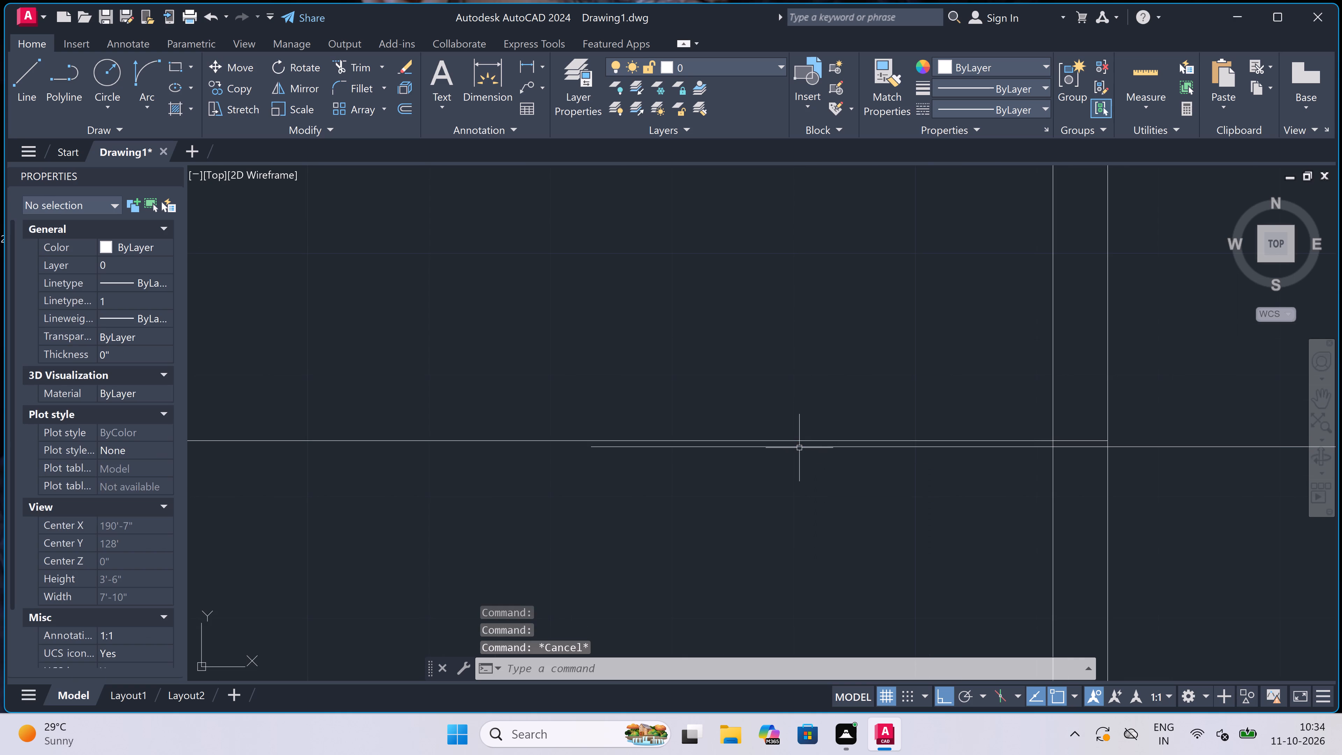
left_click(790, 443)
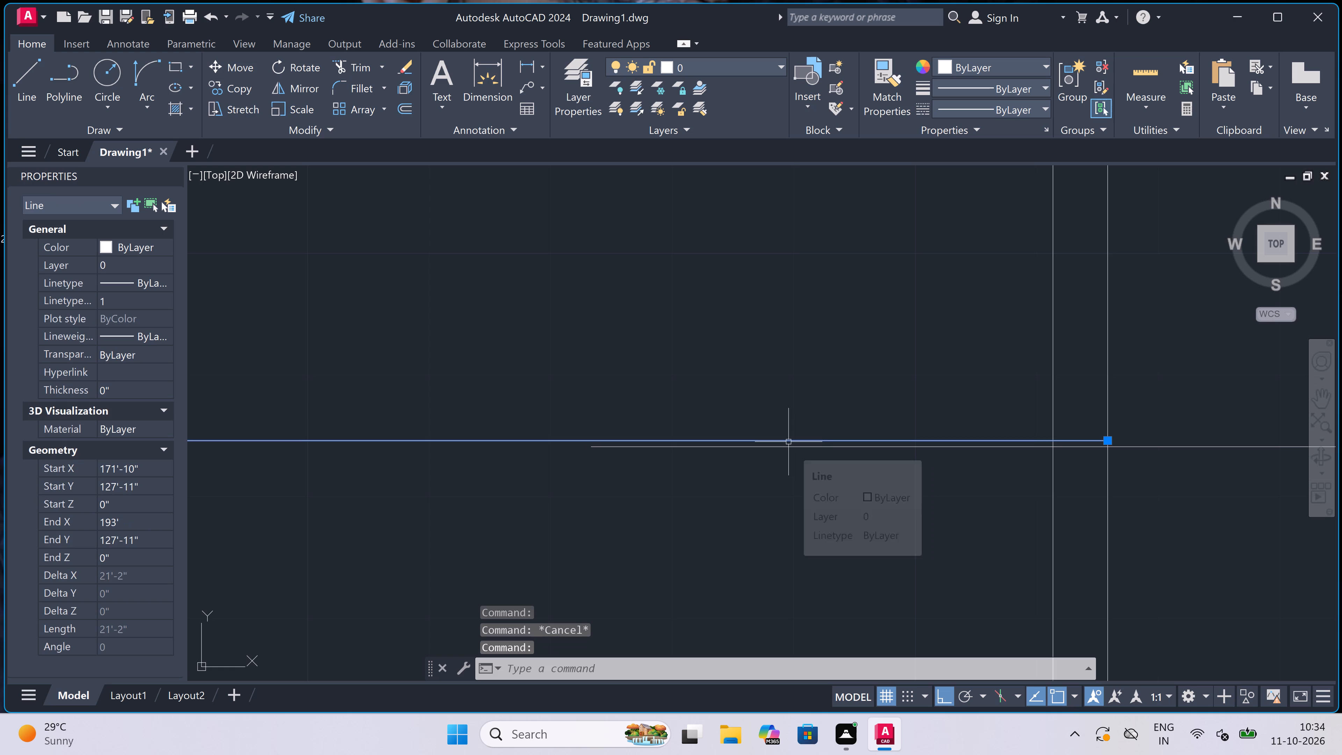
key("Escape")
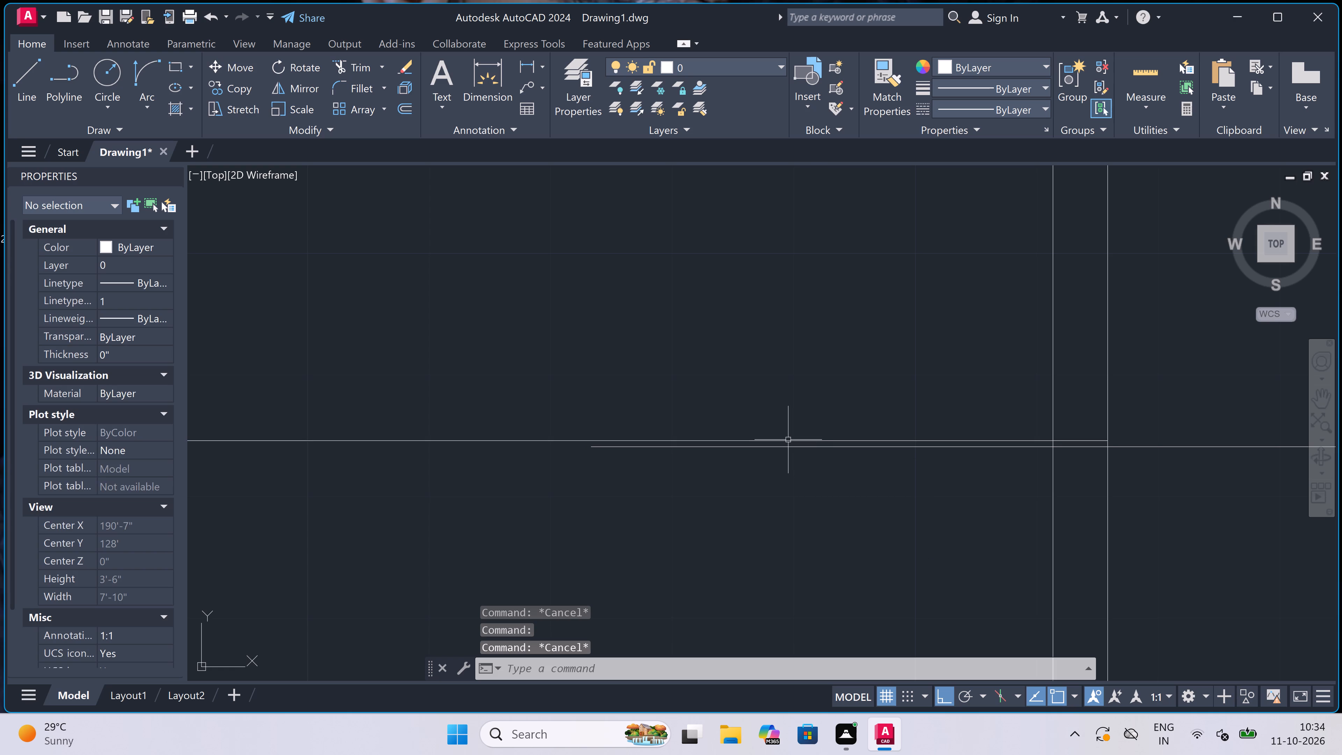
double_click(774, 446)
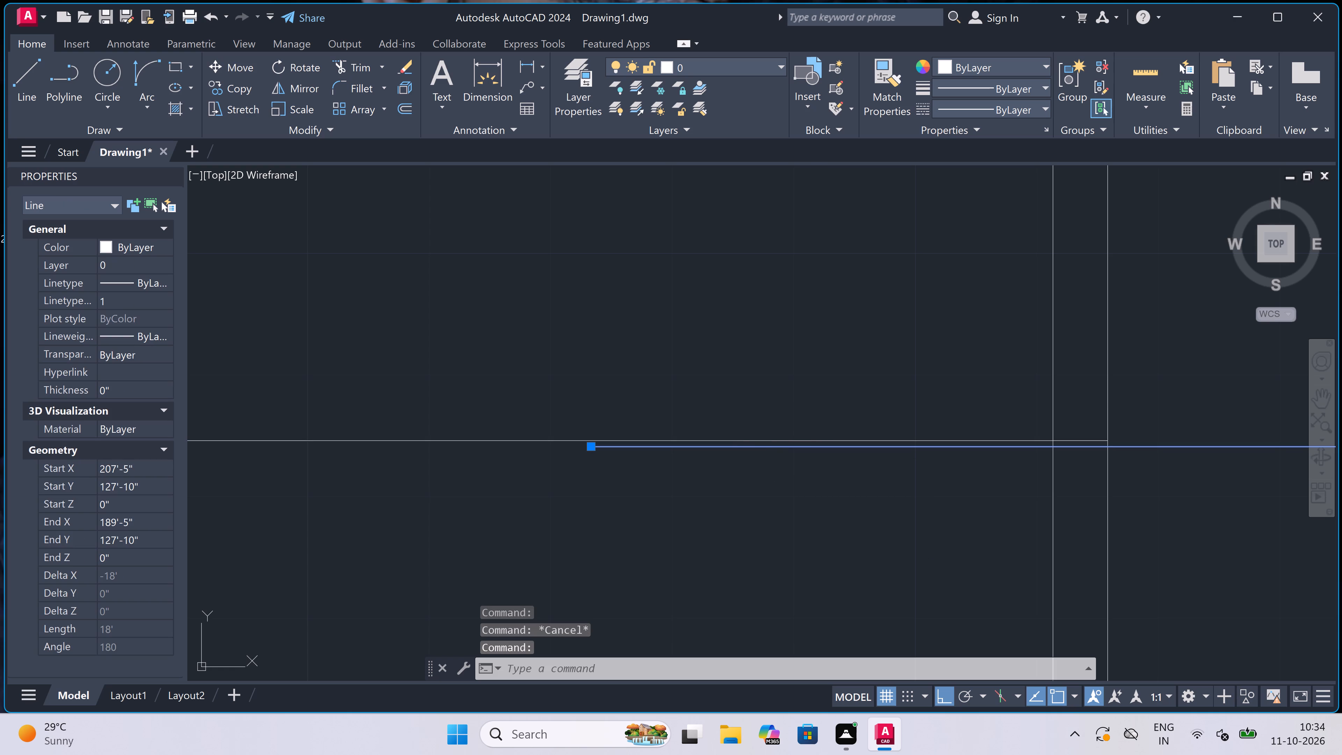
key("Delete")
Extend the remaining south wall line east across the central dividing wall to meet the east room's line.
scroll(725, 456, "down", 4)
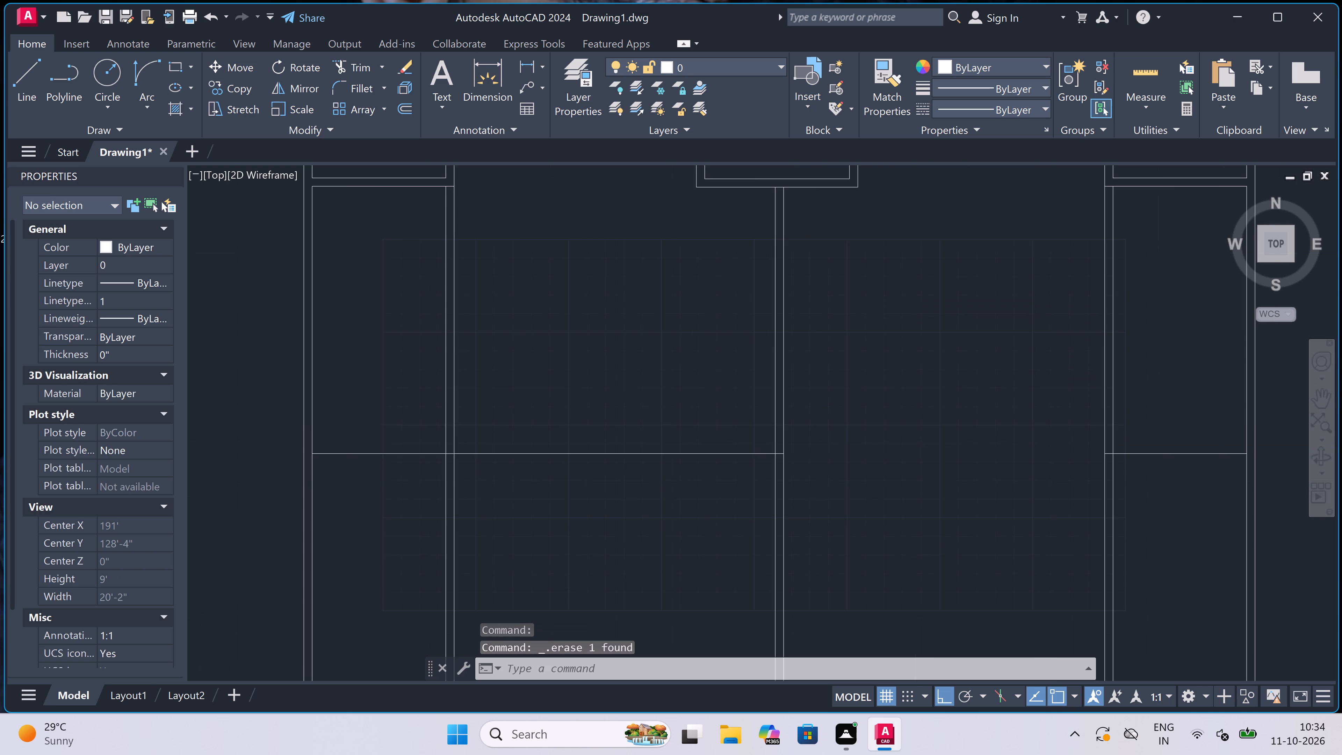
scroll(725, 456, "down", 2)
scroll(738, 450, "up", 2)
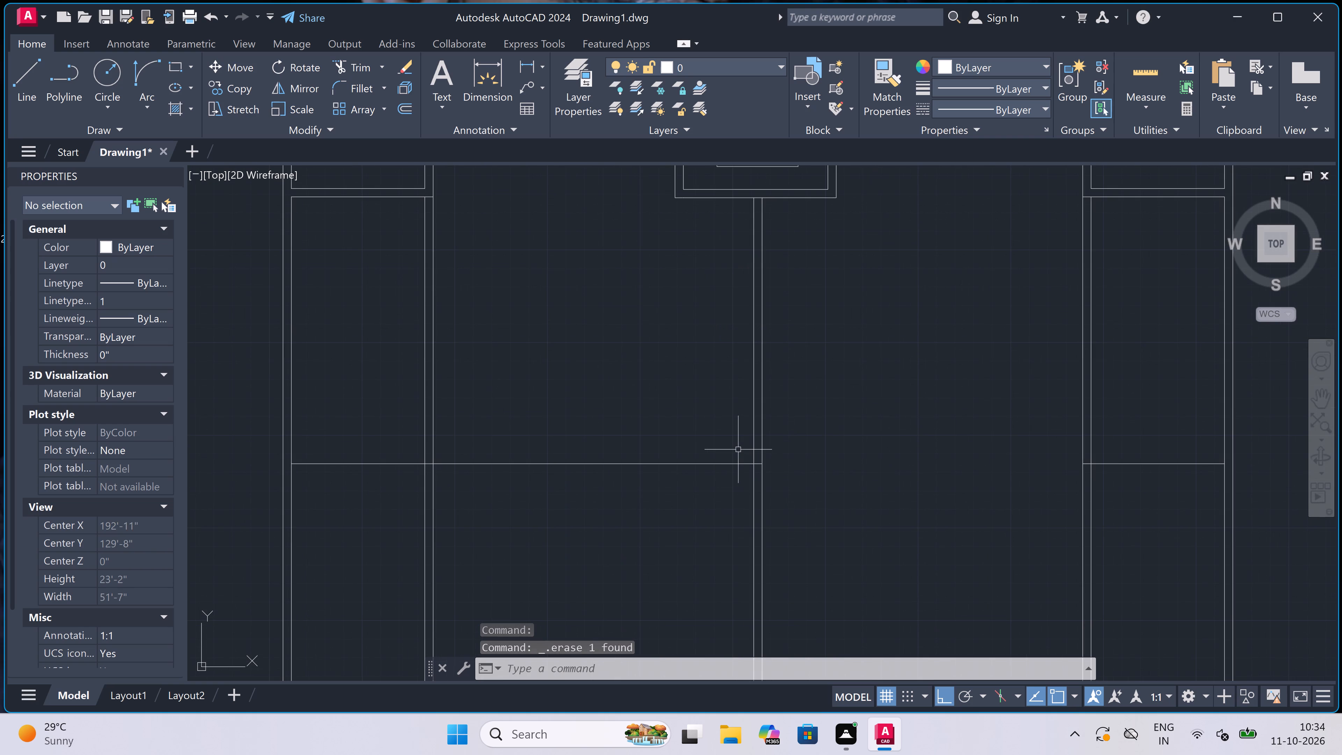
type("ex")
key("space")
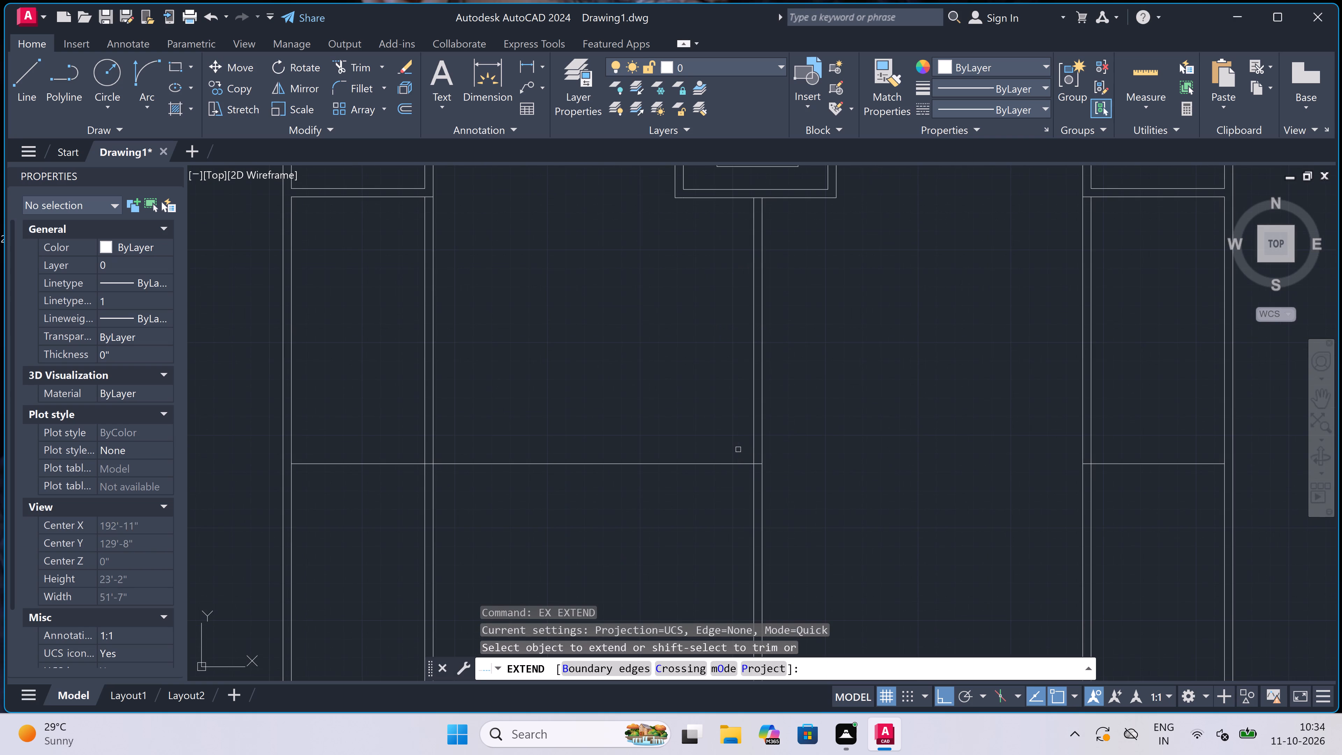
left_click(744, 386)
double_click(713, 592)
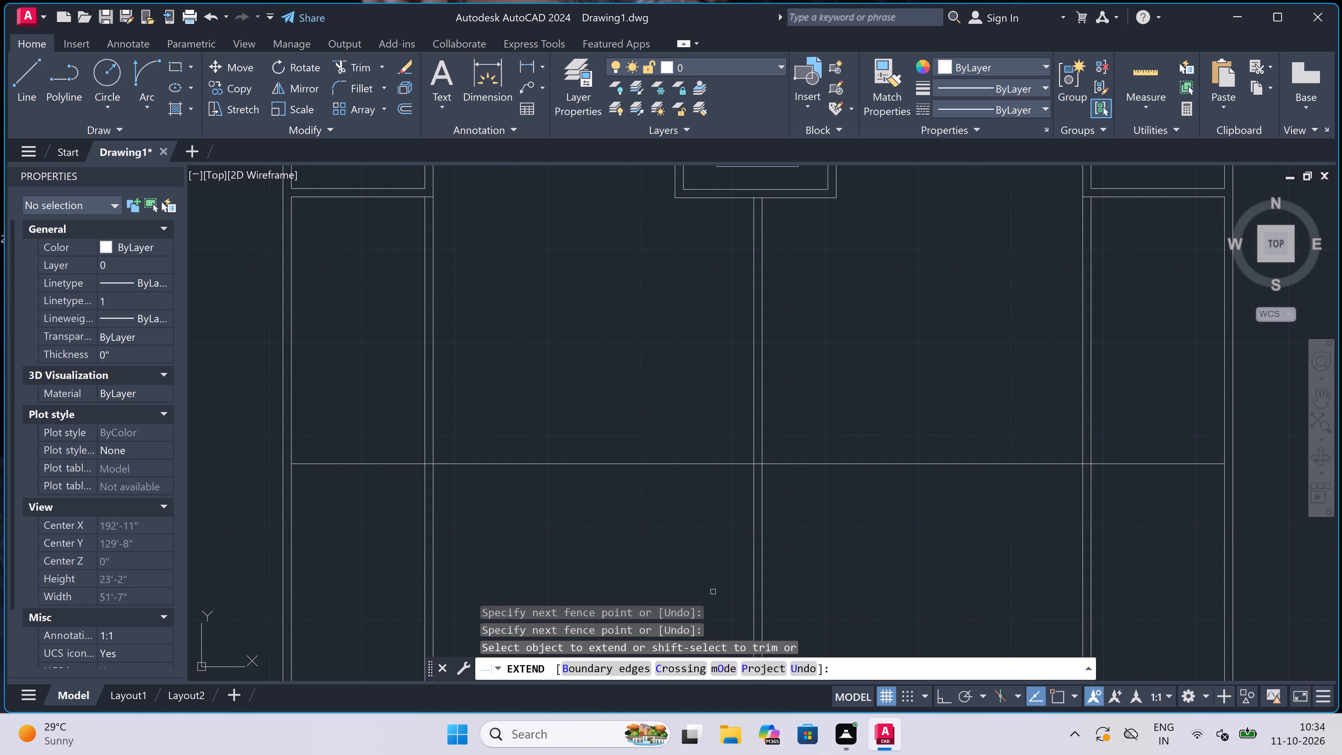
left_click(881, 422)
left_click(960, 552)
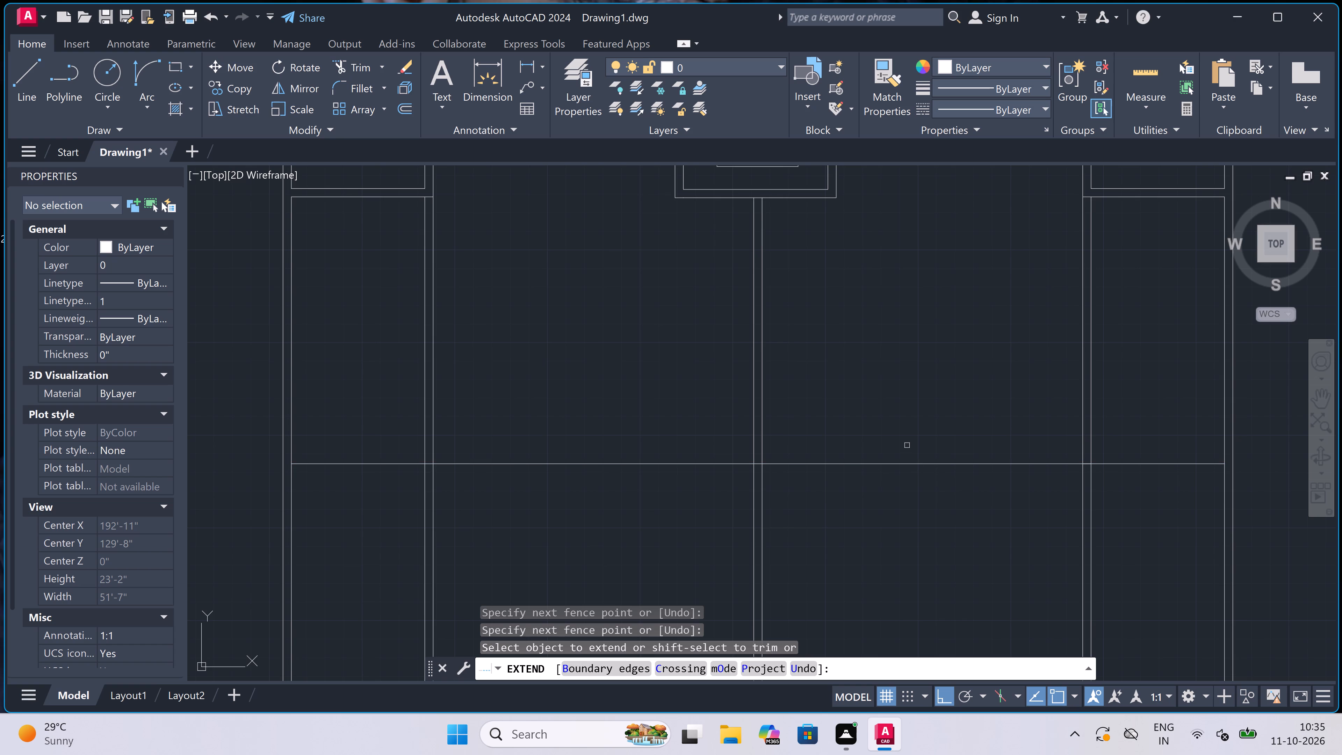
key("Escape")
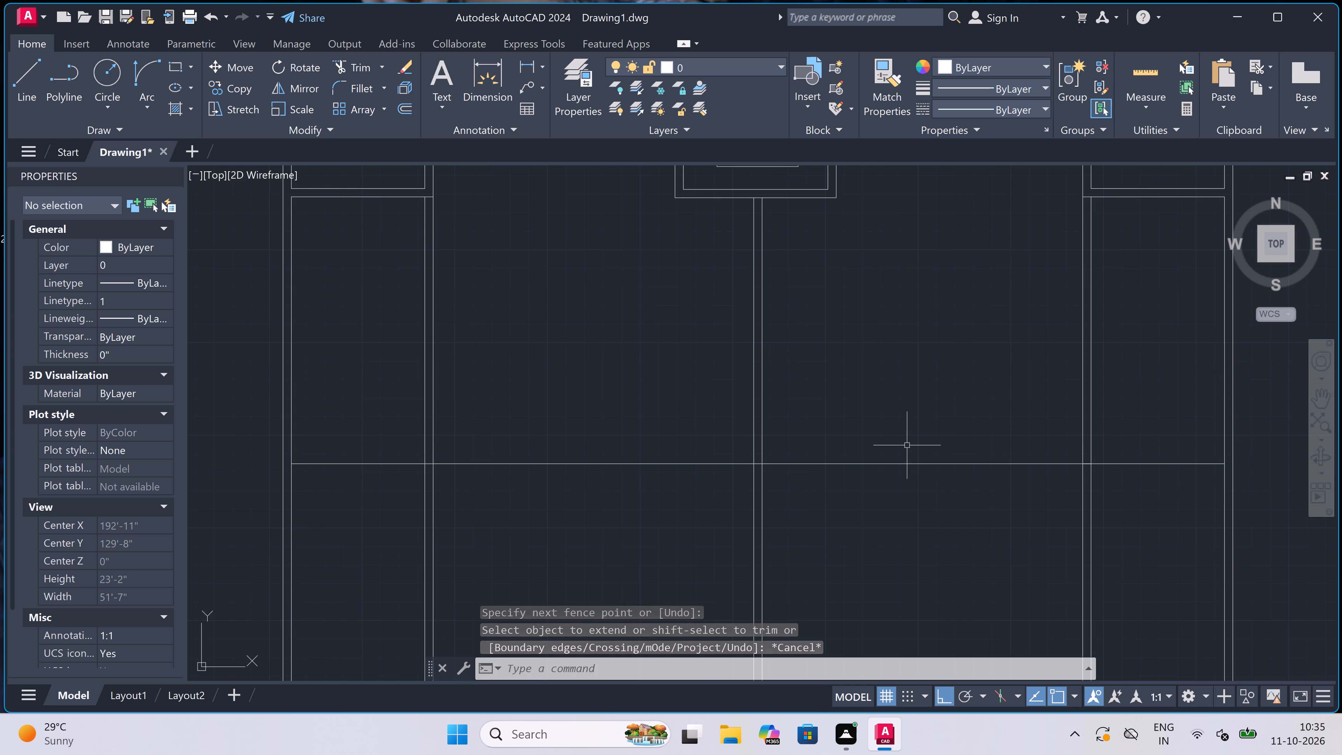
Offset the long south wall line and the east room's south wall line 4.5" to the south.
type("o")
key("space")
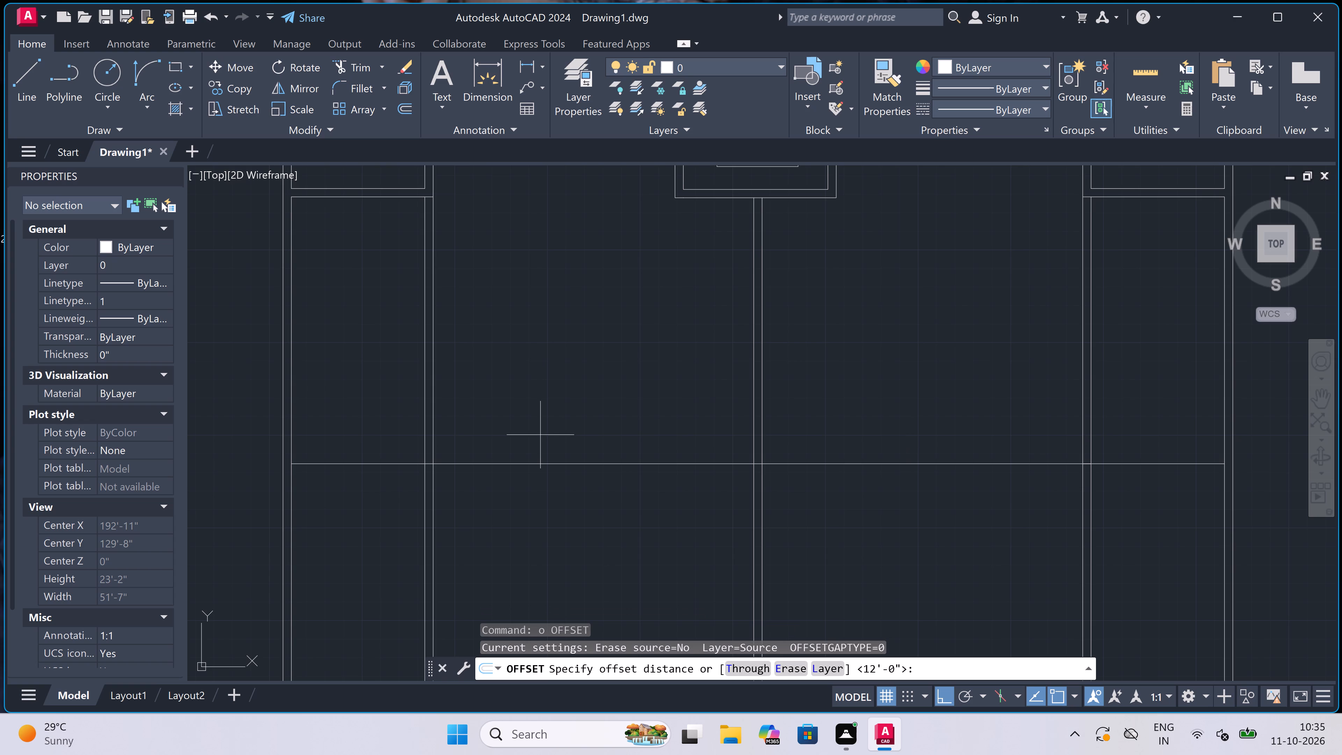
left_click(538, 462)
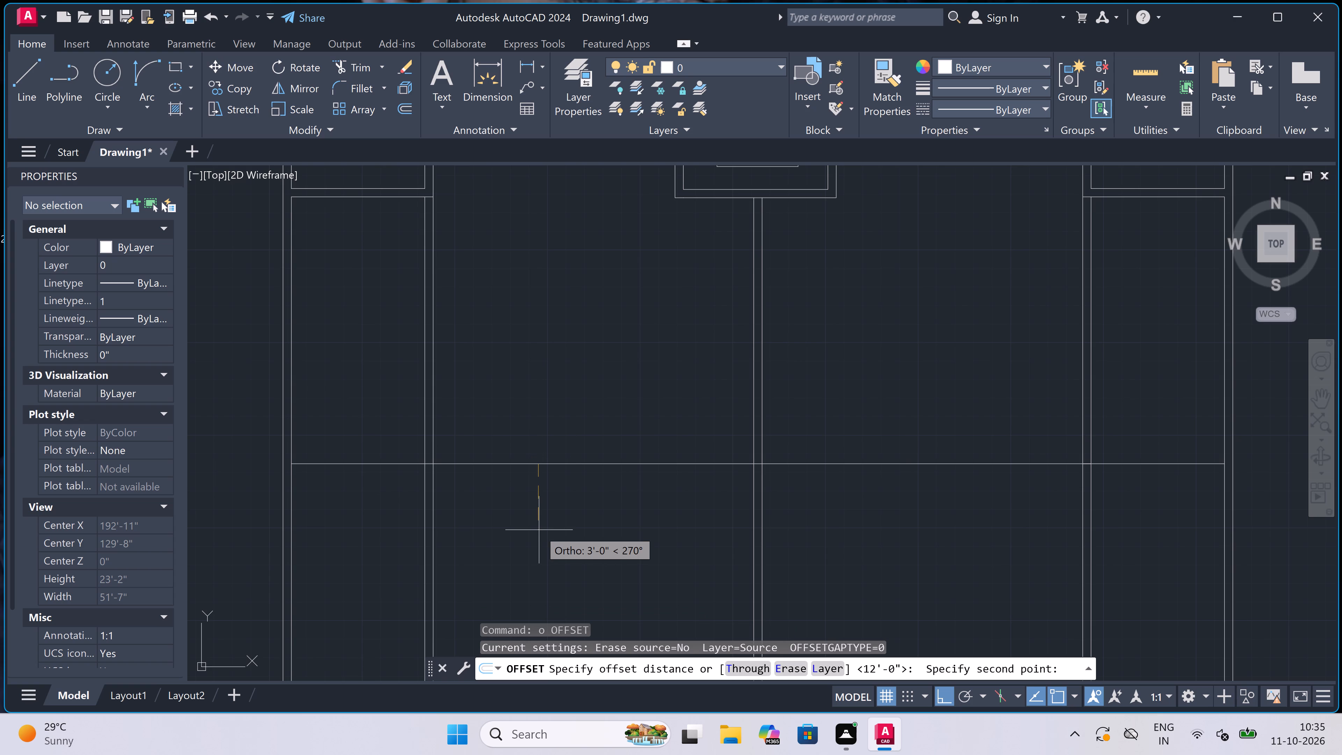
type("4.5")
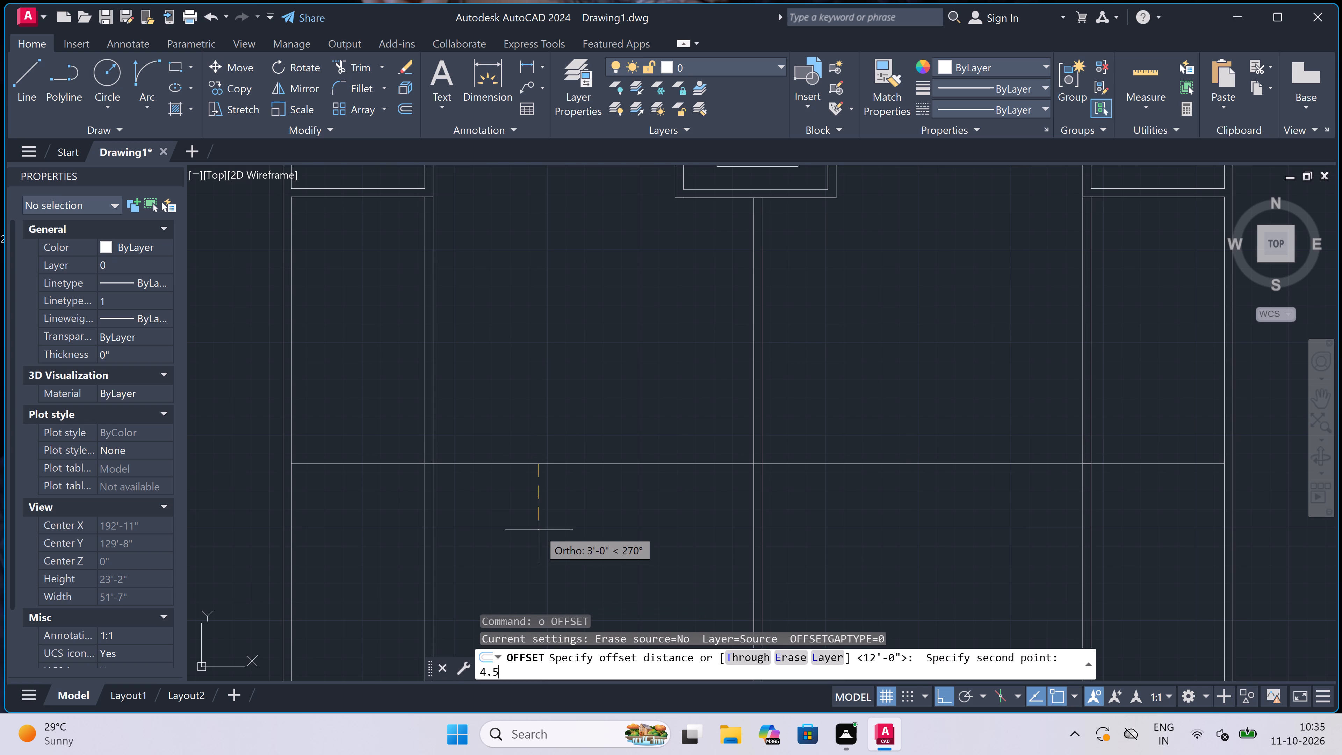
type("\"")
key("space")
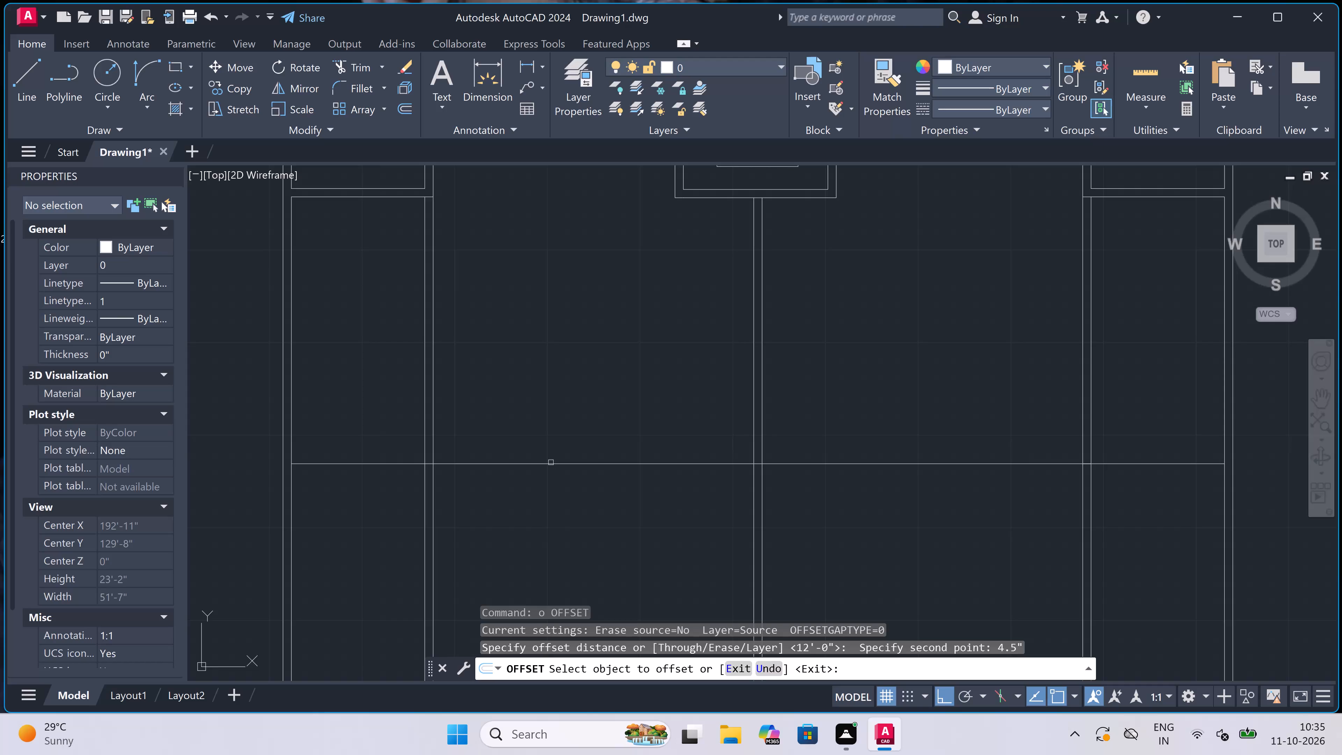
left_click_drag(550, 463, 549, 477)
left_click(547, 513)
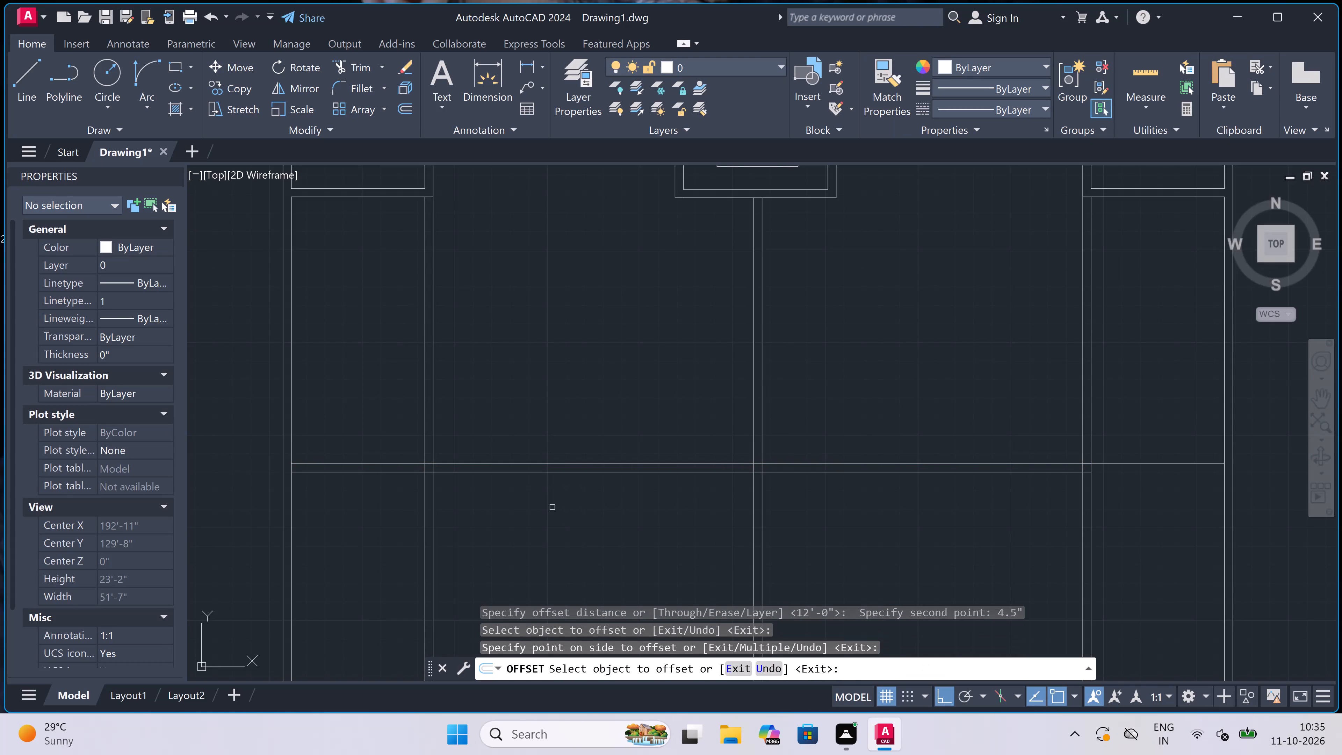
left_click(1113, 465)
left_click(1123, 505)
scroll(834, 446, "down", 4)
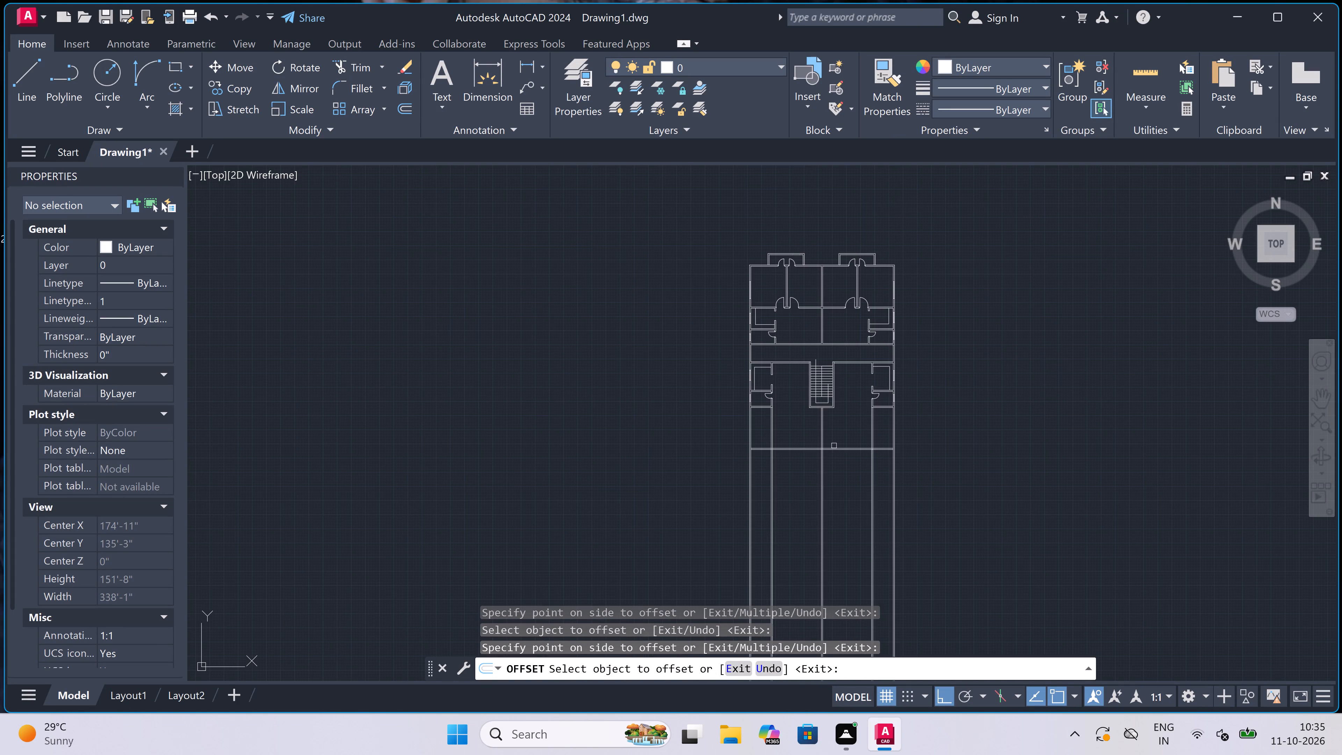
key("Escape")
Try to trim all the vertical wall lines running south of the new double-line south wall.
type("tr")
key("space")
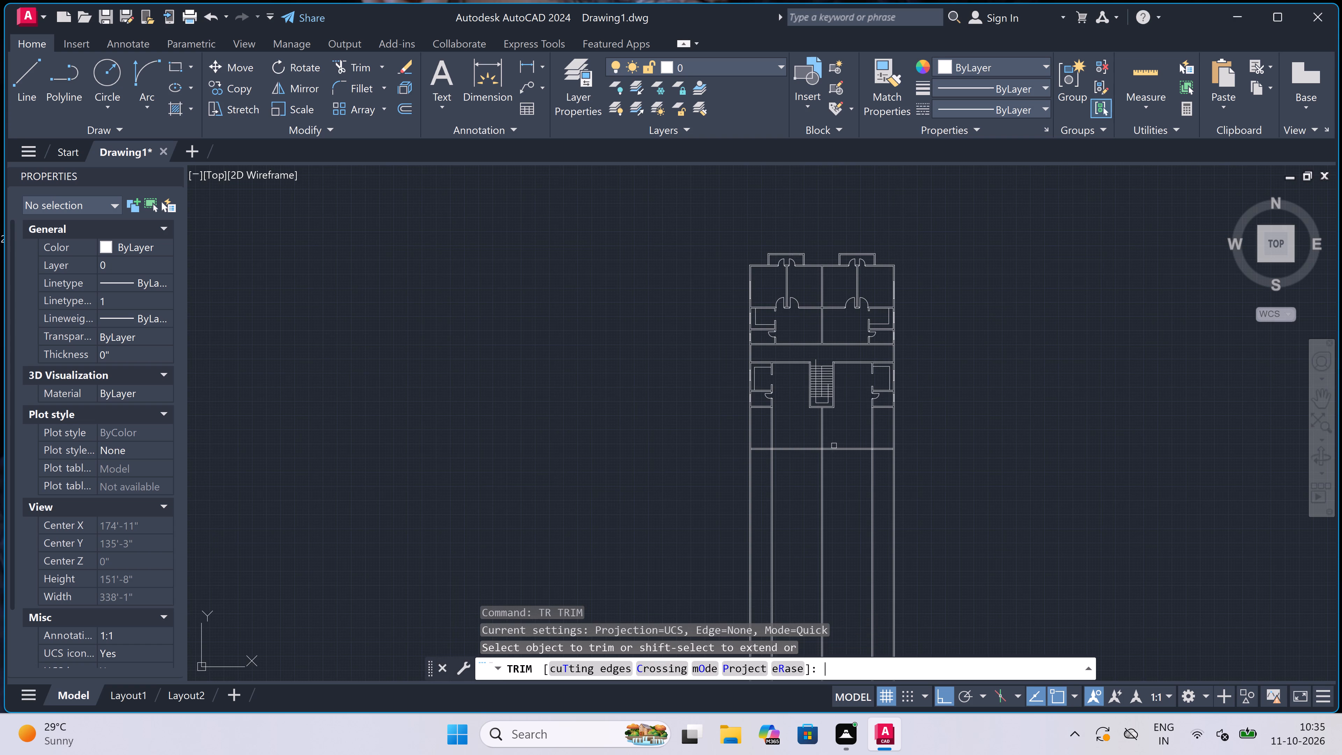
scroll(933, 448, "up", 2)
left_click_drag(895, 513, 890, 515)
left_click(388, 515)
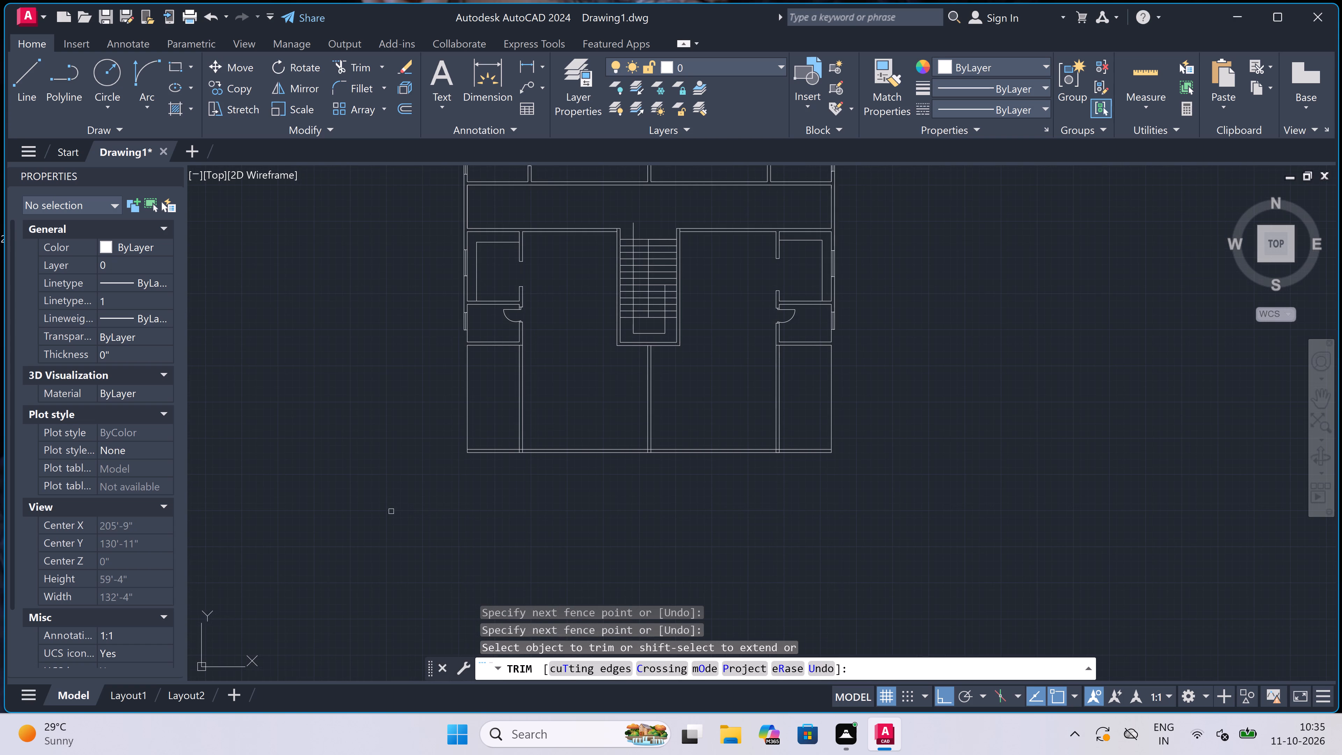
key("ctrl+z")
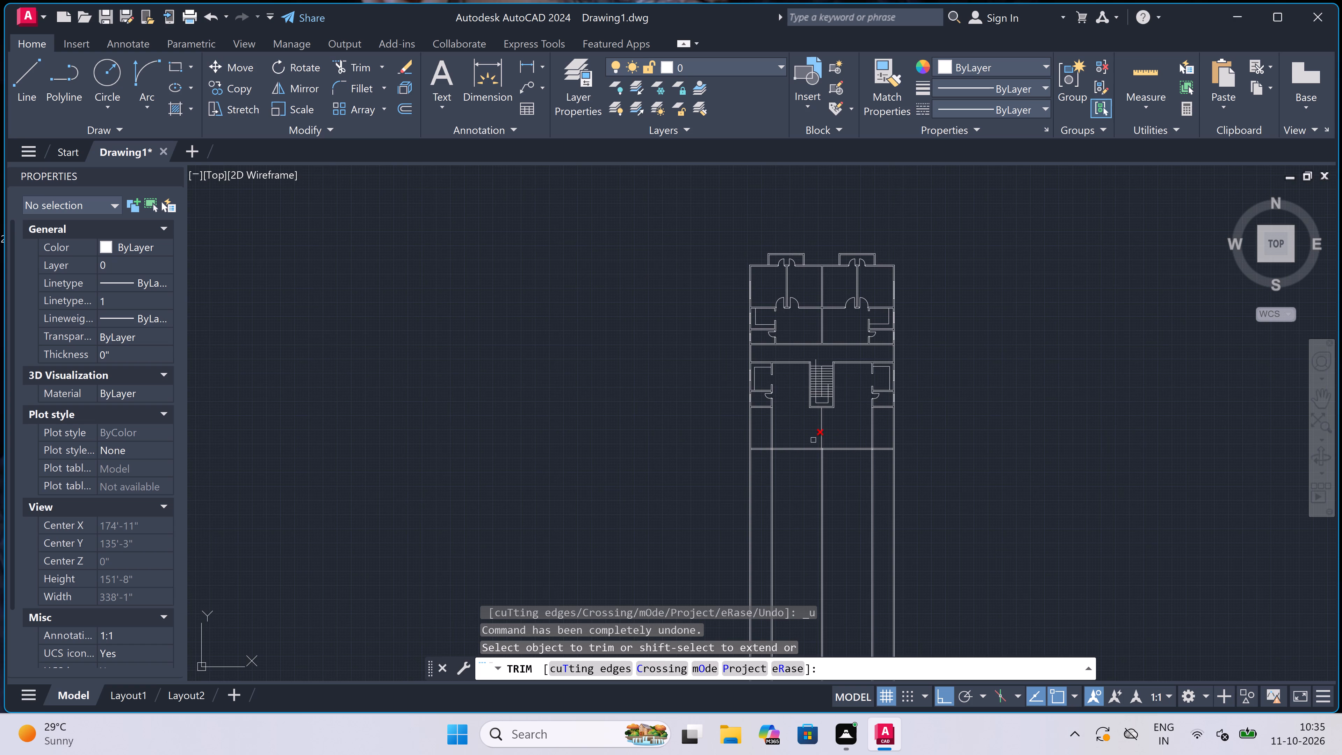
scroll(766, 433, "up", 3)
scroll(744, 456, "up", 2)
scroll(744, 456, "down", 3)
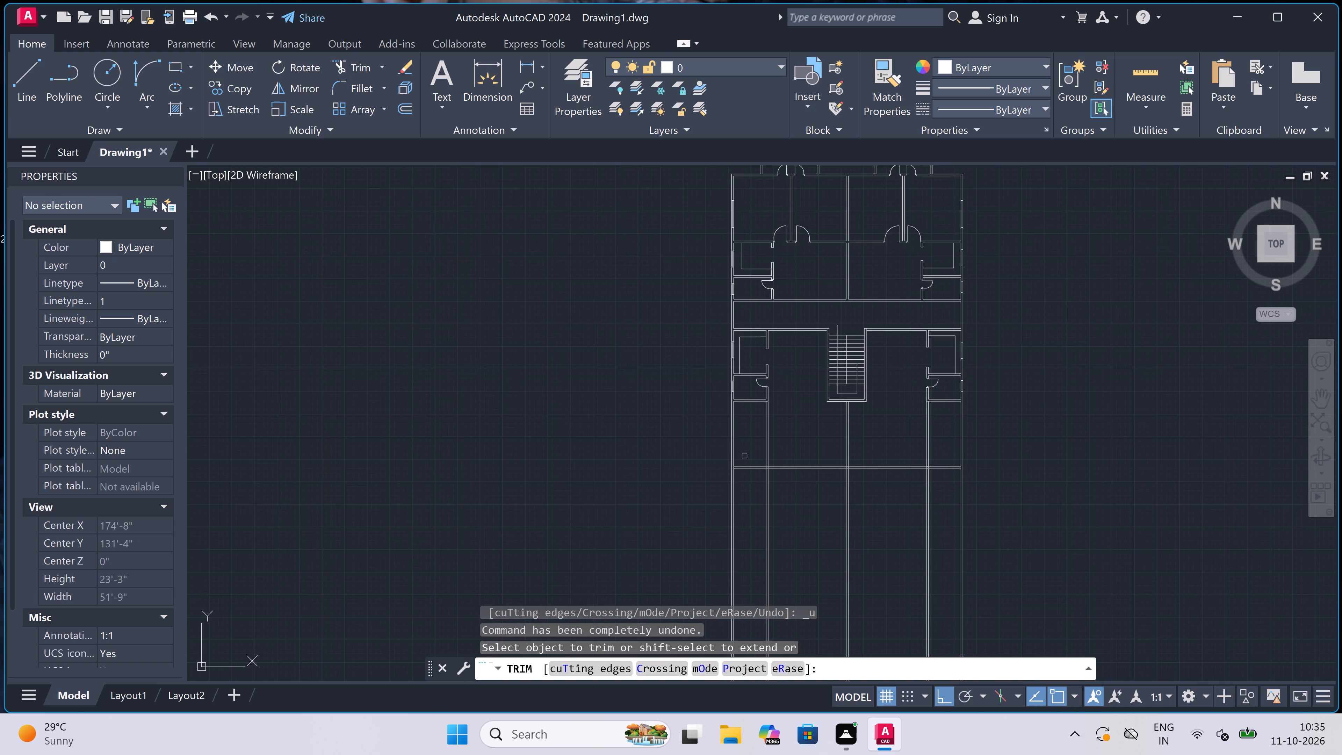
Extend both south wall lines to the outer faces of the west and east exterior walls.
scroll(775, 457, "up", 3)
scroll(656, 464, "up", 2)
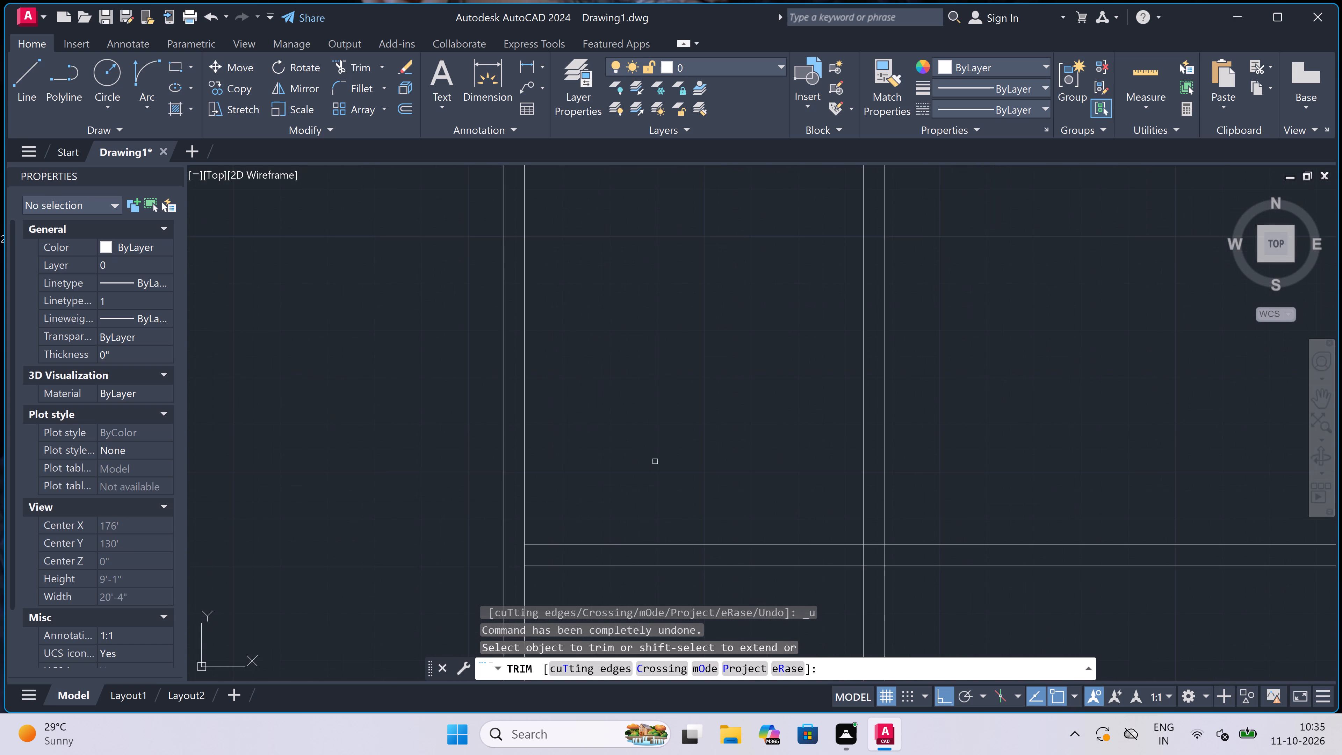
key("Escape")
type("ex")
key("space")
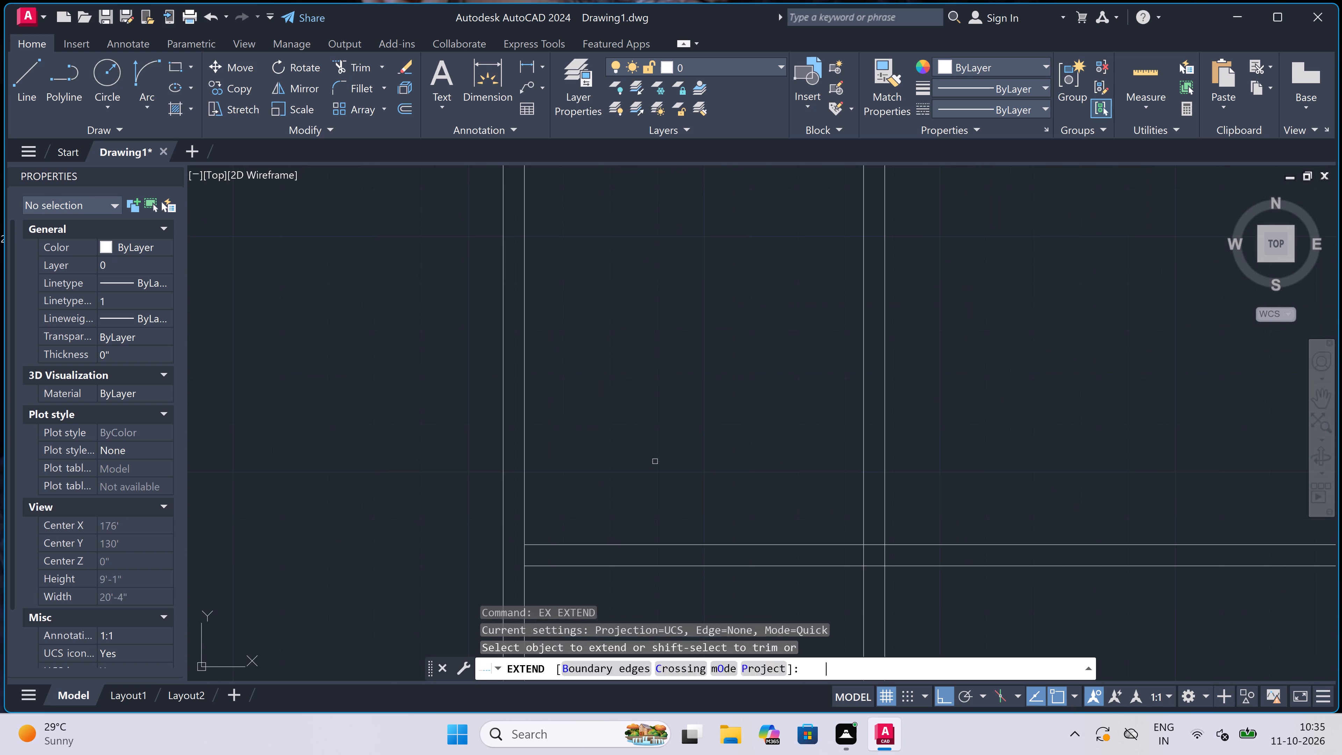
scroll(656, 451, "down", 3)
left_click(654, 454)
left_click(645, 547)
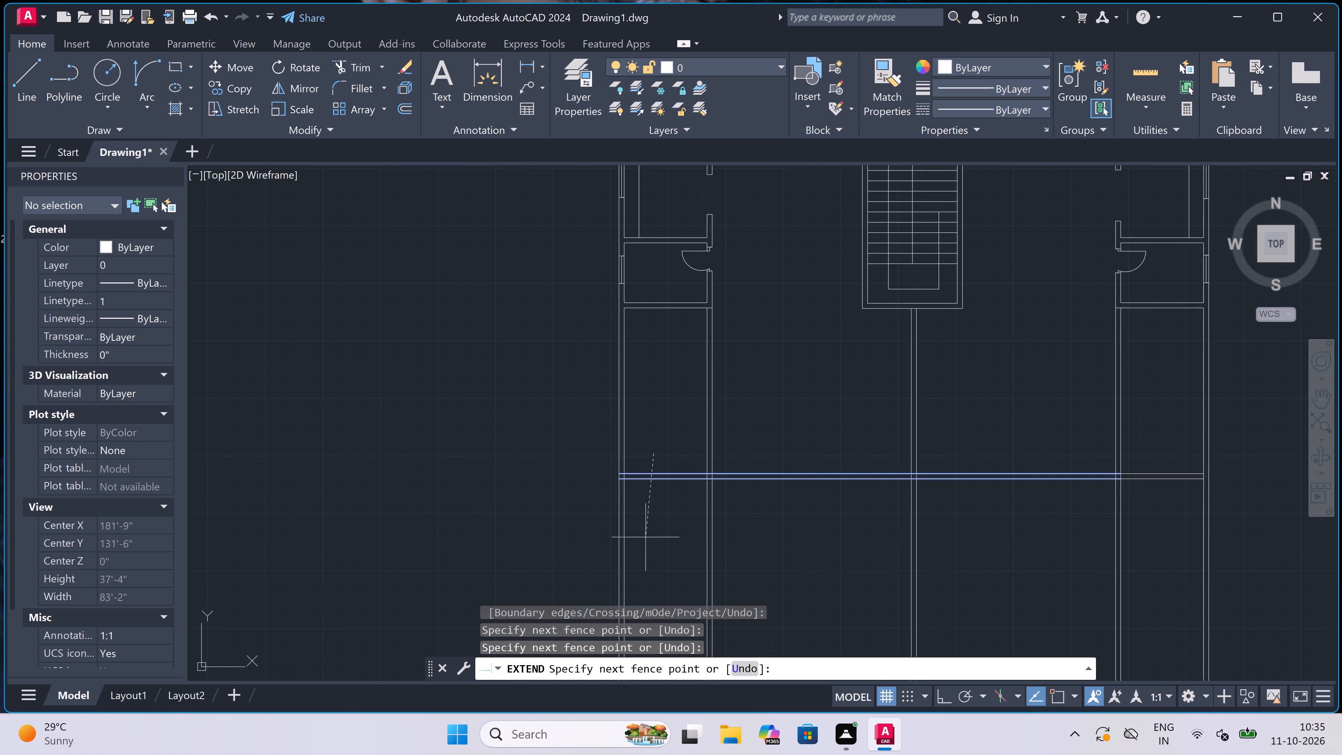
scroll(655, 486, "down", 3)
scroll(789, 486, "up", 3)
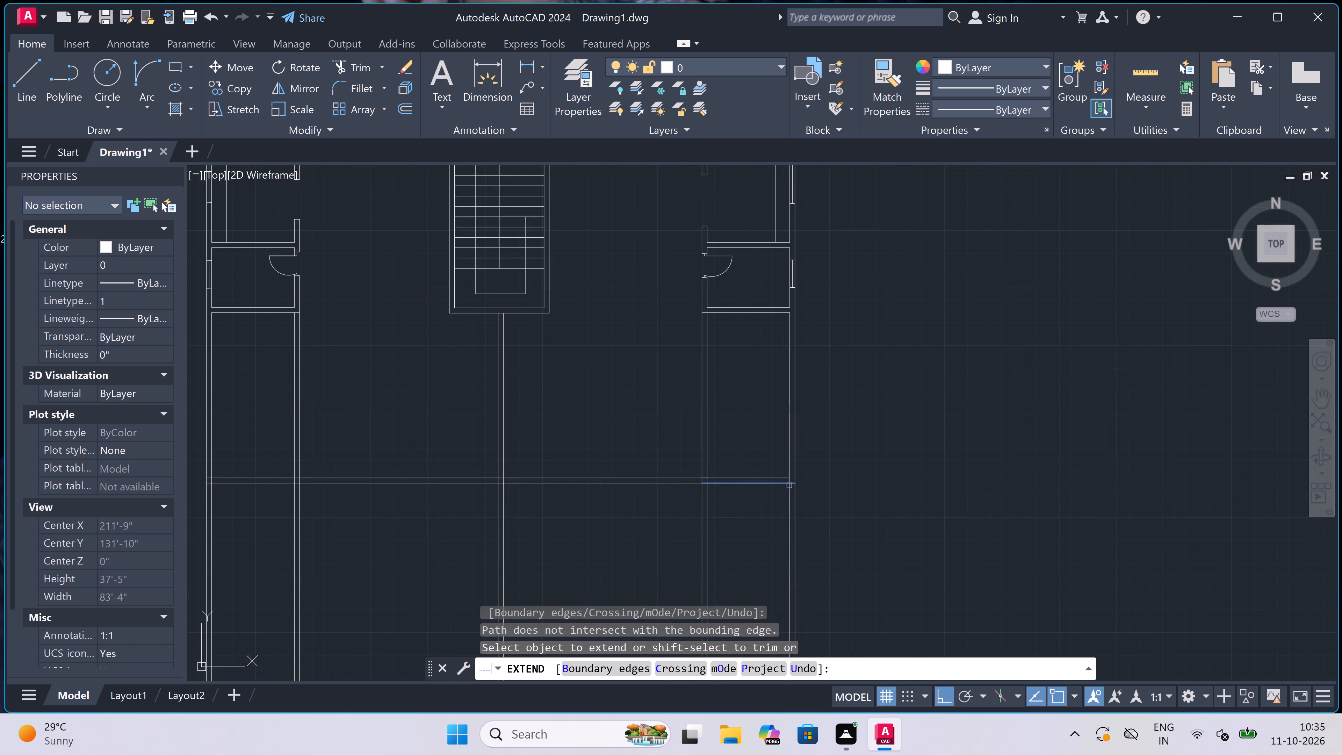
left_click(772, 440)
left_click(772, 526)
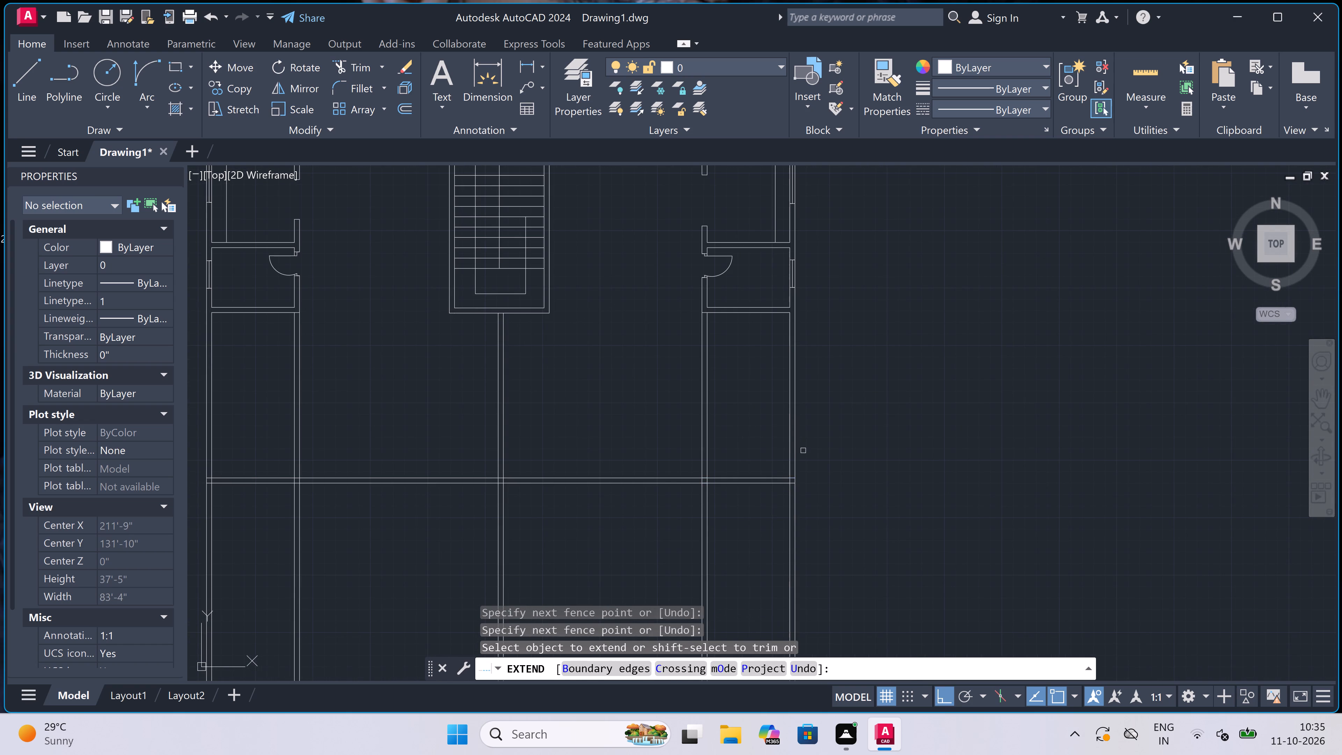
Trim all the vertical wall lines that run south of the double-line south wall.
key("Escape")
type("tr")
key("space")
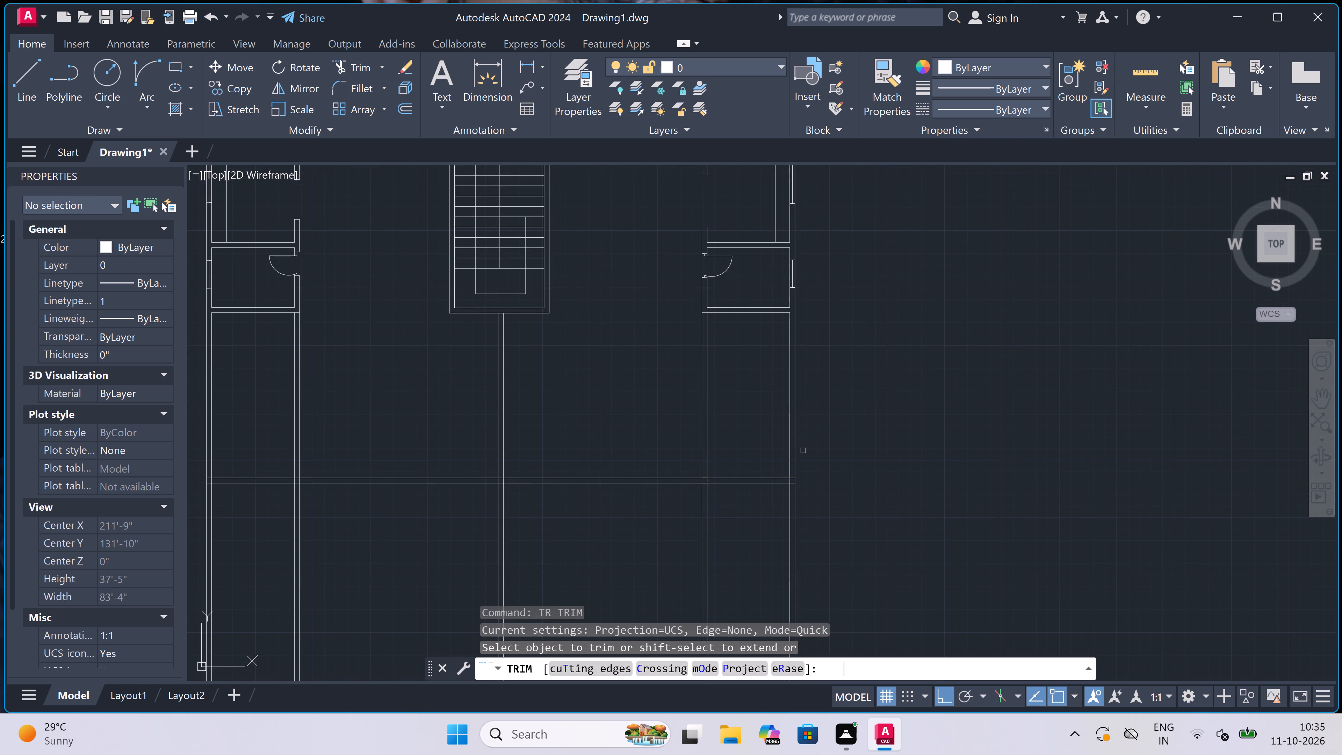
scroll(800, 448, "down", 2)
left_click(810, 491)
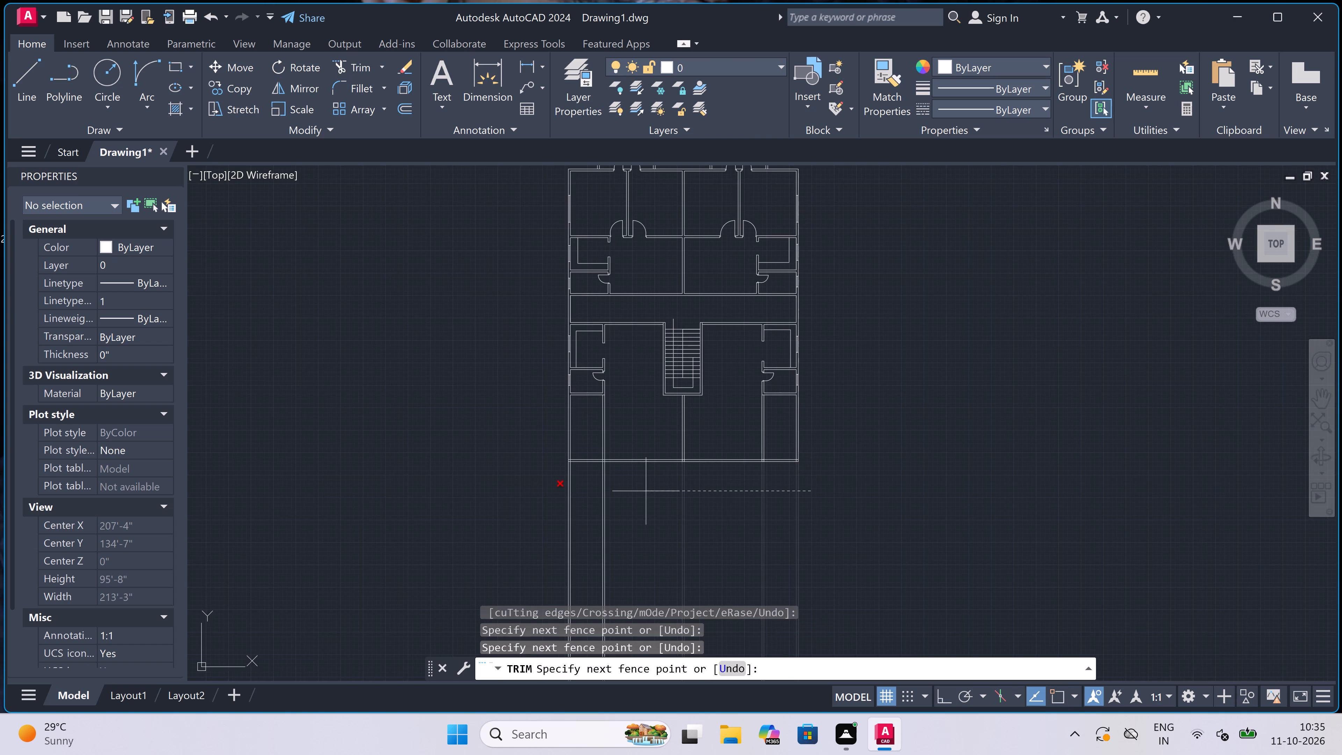
double_click(506, 491)
Trim the overlapping inner wall lines at the plan's southwest corner to form a clean corner.
scroll(567, 455, "up", 2)
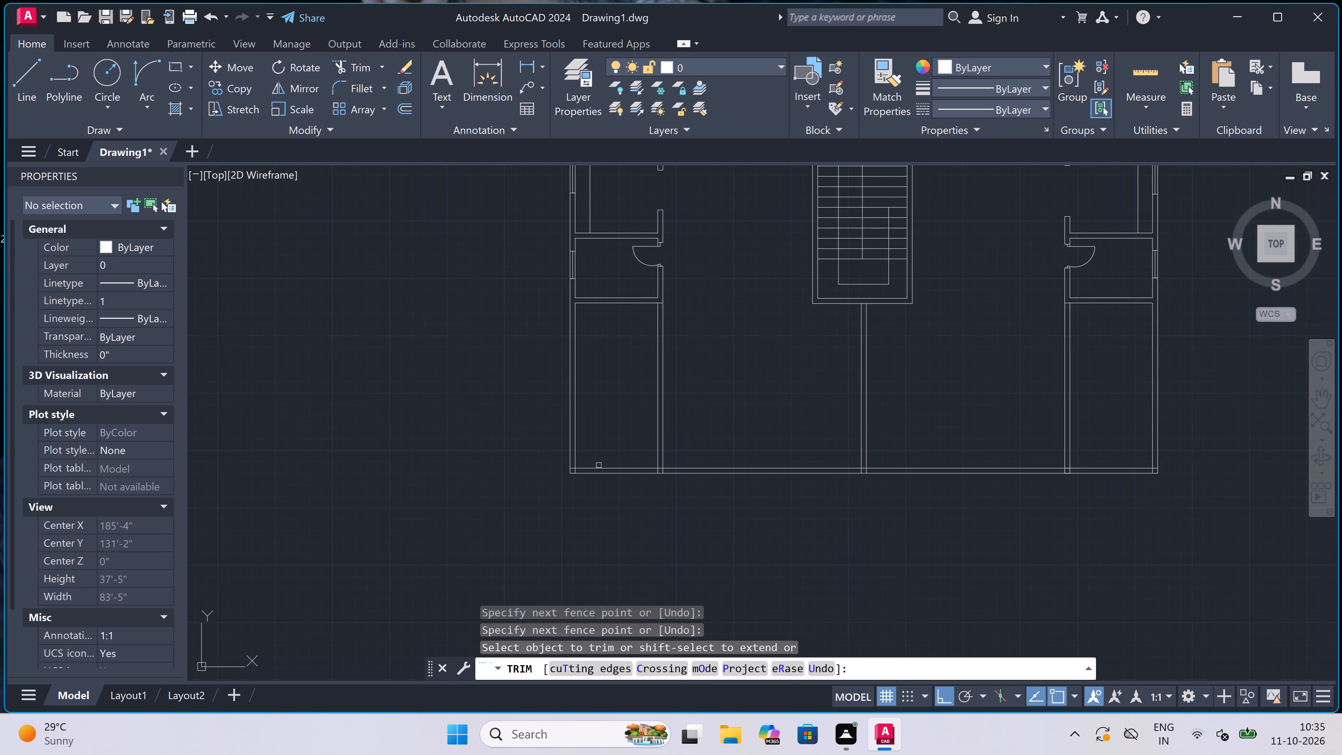
scroll(586, 480, "up", 3)
scroll(561, 445, "up", 2)
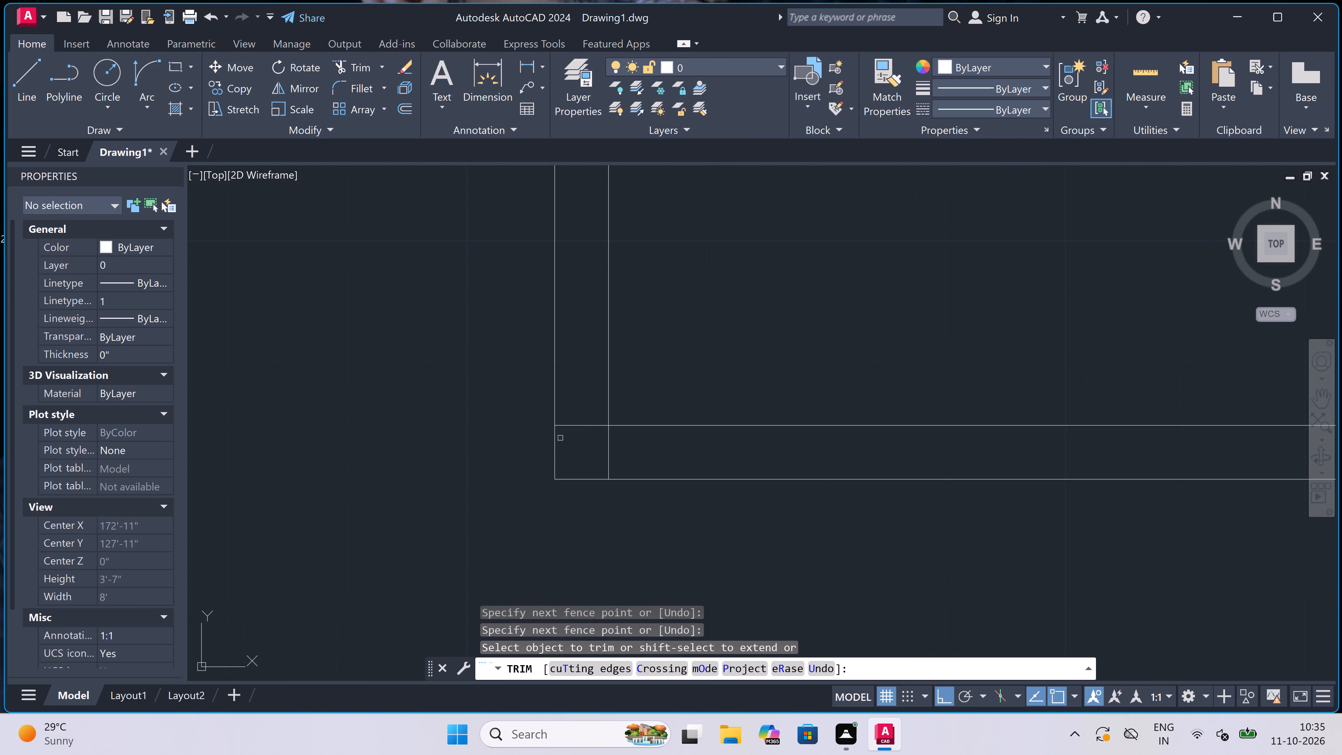
left_click(567, 411)
left_click(584, 459)
scroll(581, 447, "up", 2)
left_click(593, 445)
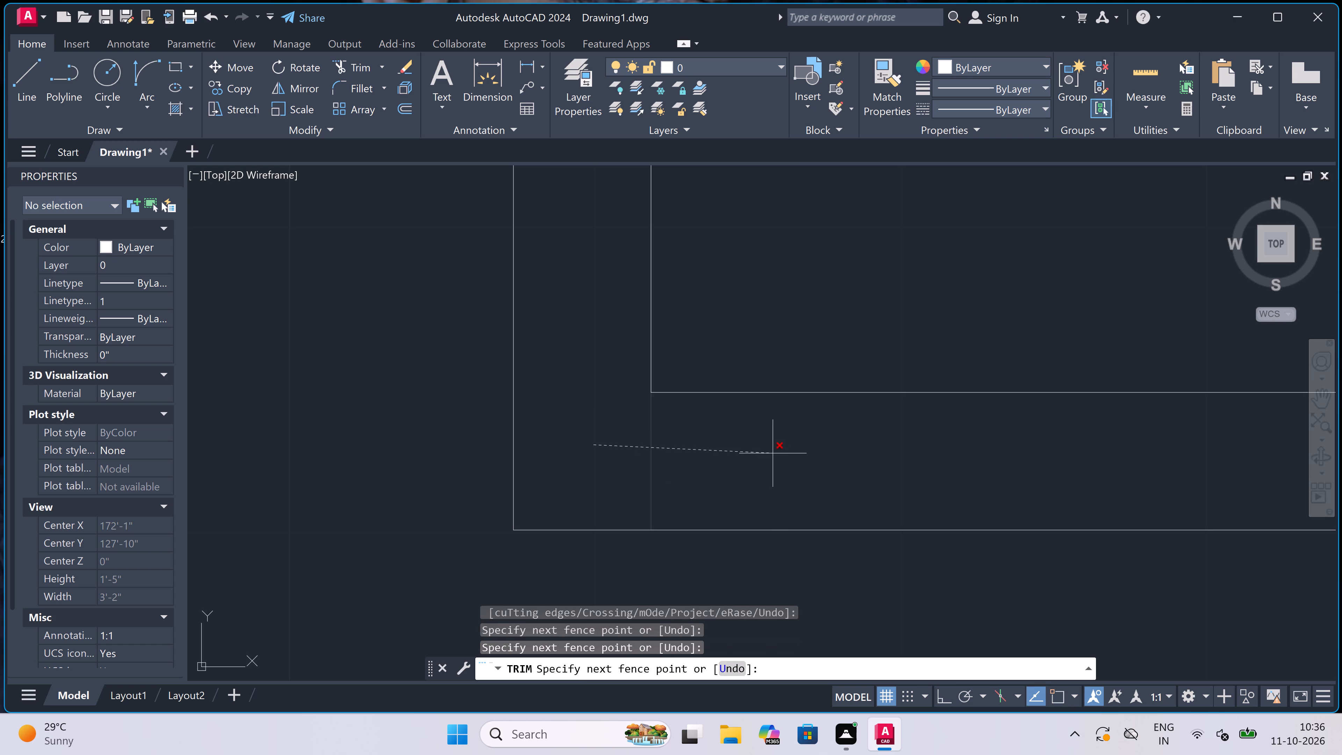
left_click(772, 453)
Trim away the west partition's two lines from the small room down through the south wall.
scroll(772, 453, "down", 8)
scroll(847, 440, "up", 3)
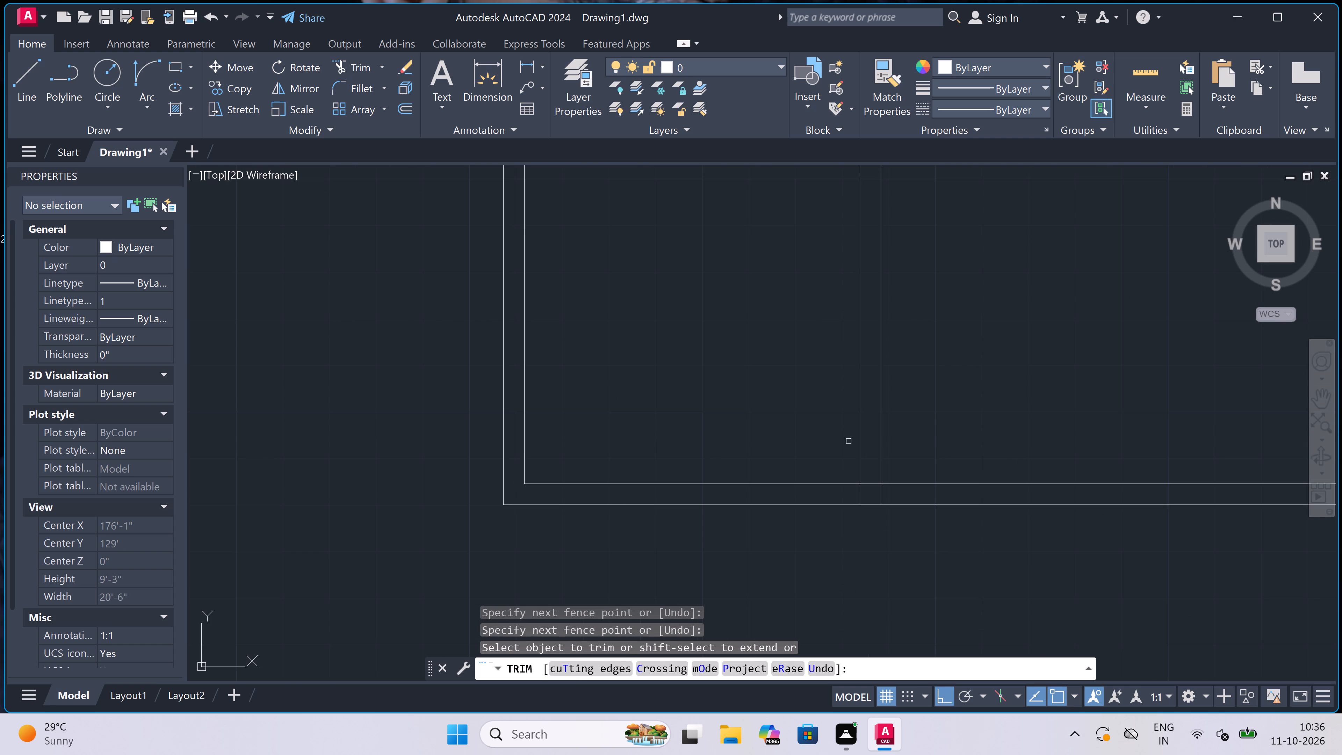
scroll(903, 486, "up", 2)
left_click(874, 501)
left_click(624, 508)
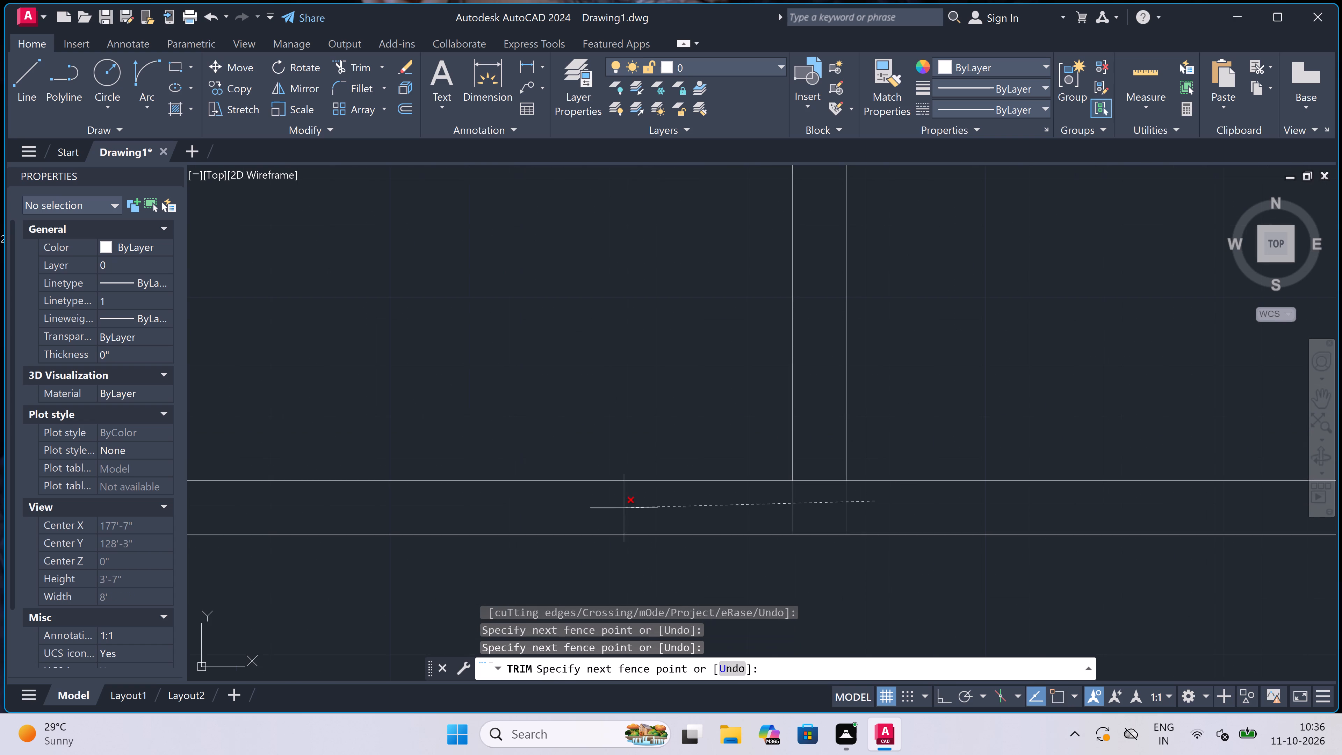
scroll(624, 508, "down", 5)
left_click(616, 418)
left_click(674, 416)
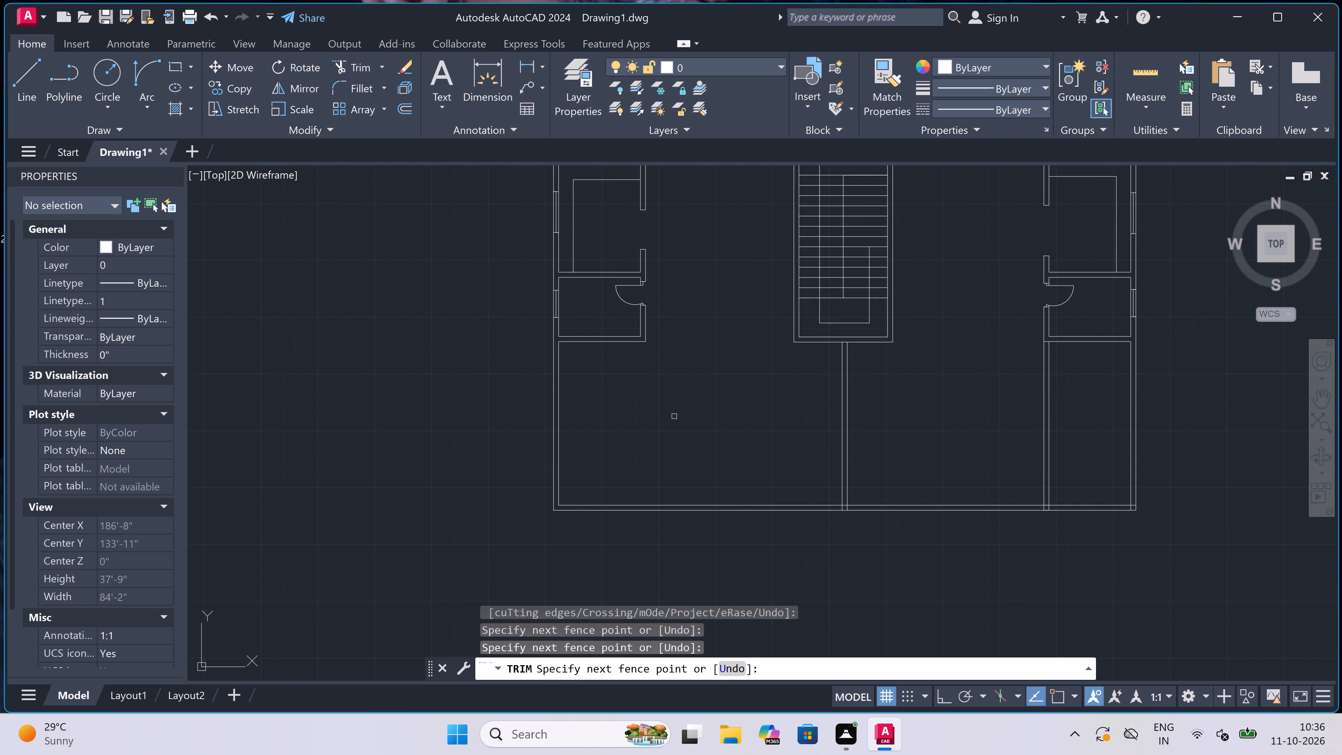
Trim the central dividing wall's line ends between the two south wall lines.
scroll(674, 416, "down", 4)
scroll(683, 436, "up", 4)
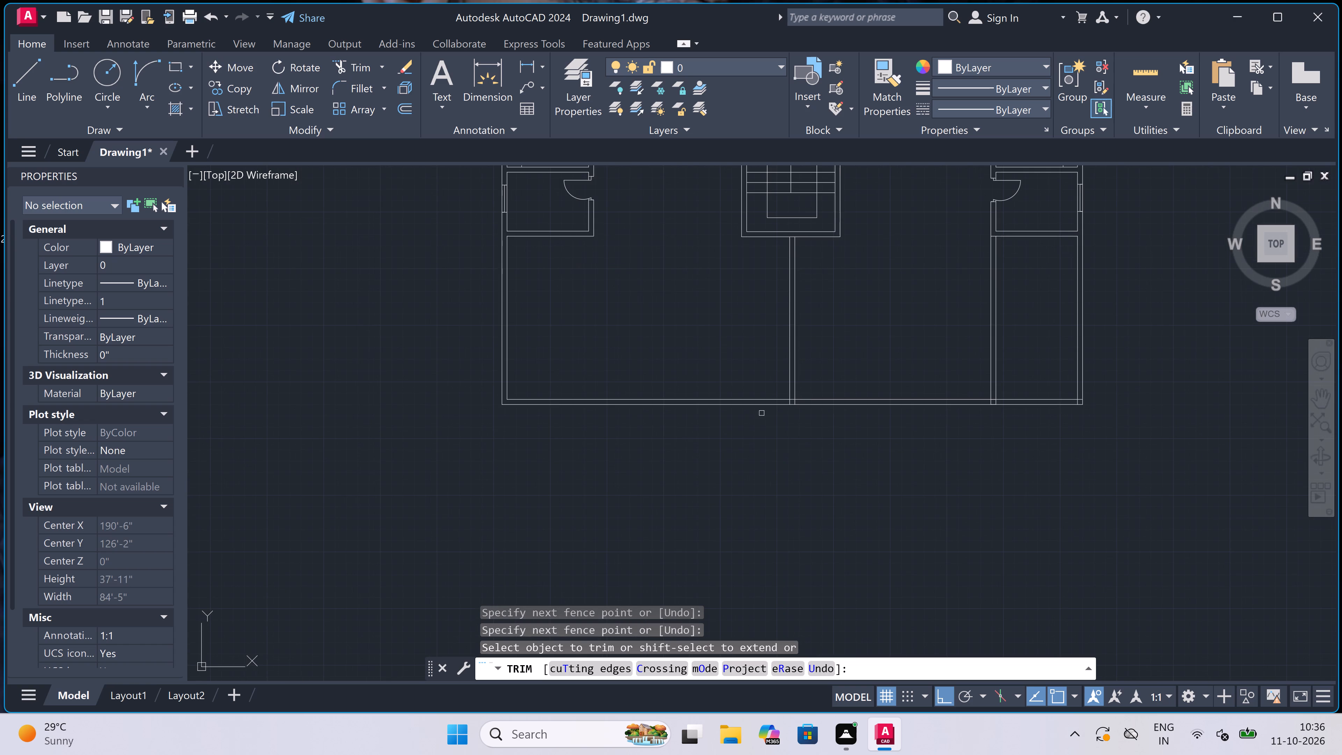
scroll(770, 408, "up", 1)
scroll(818, 403, "up", 3)
scroll(793, 381, "up", 1)
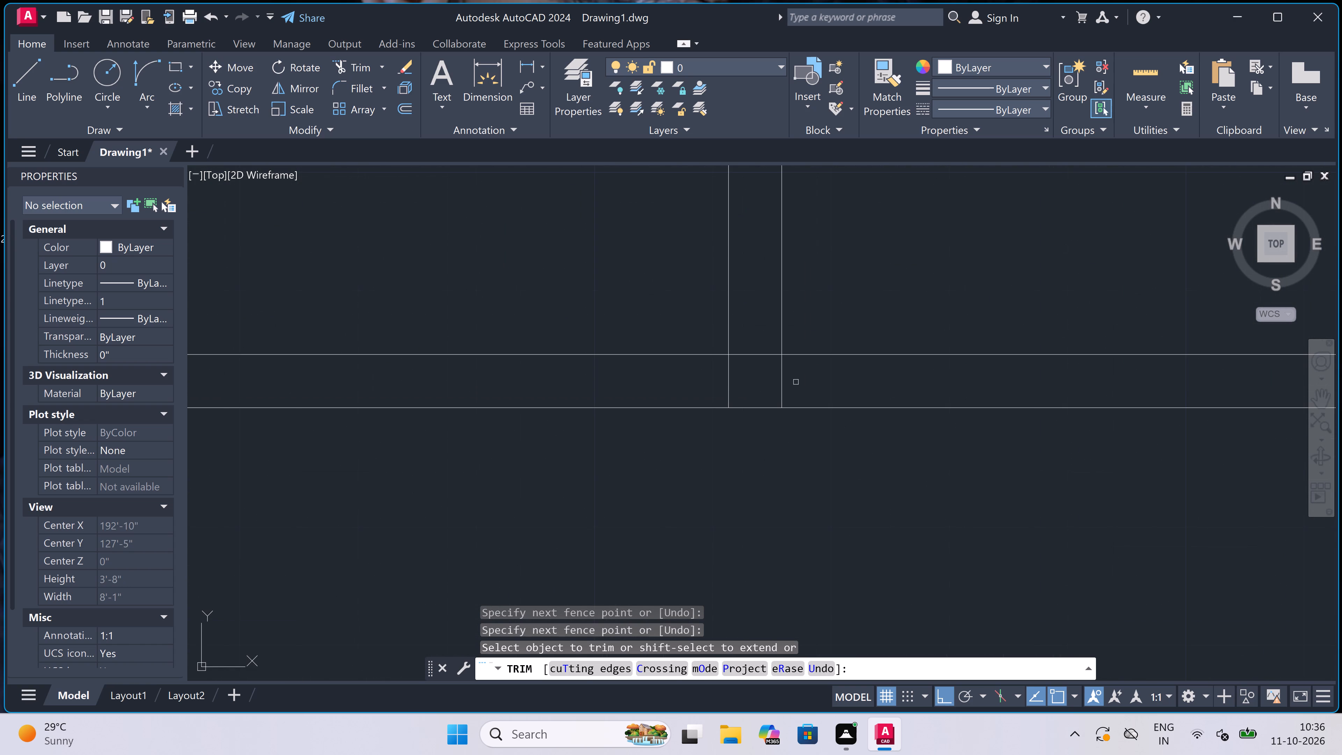
left_click(810, 386)
left_click(571, 407)
Trim away the east partition's two lines from the small room down through the south wall.
scroll(571, 407, "down", 4)
scroll(611, 379, "up", 3)
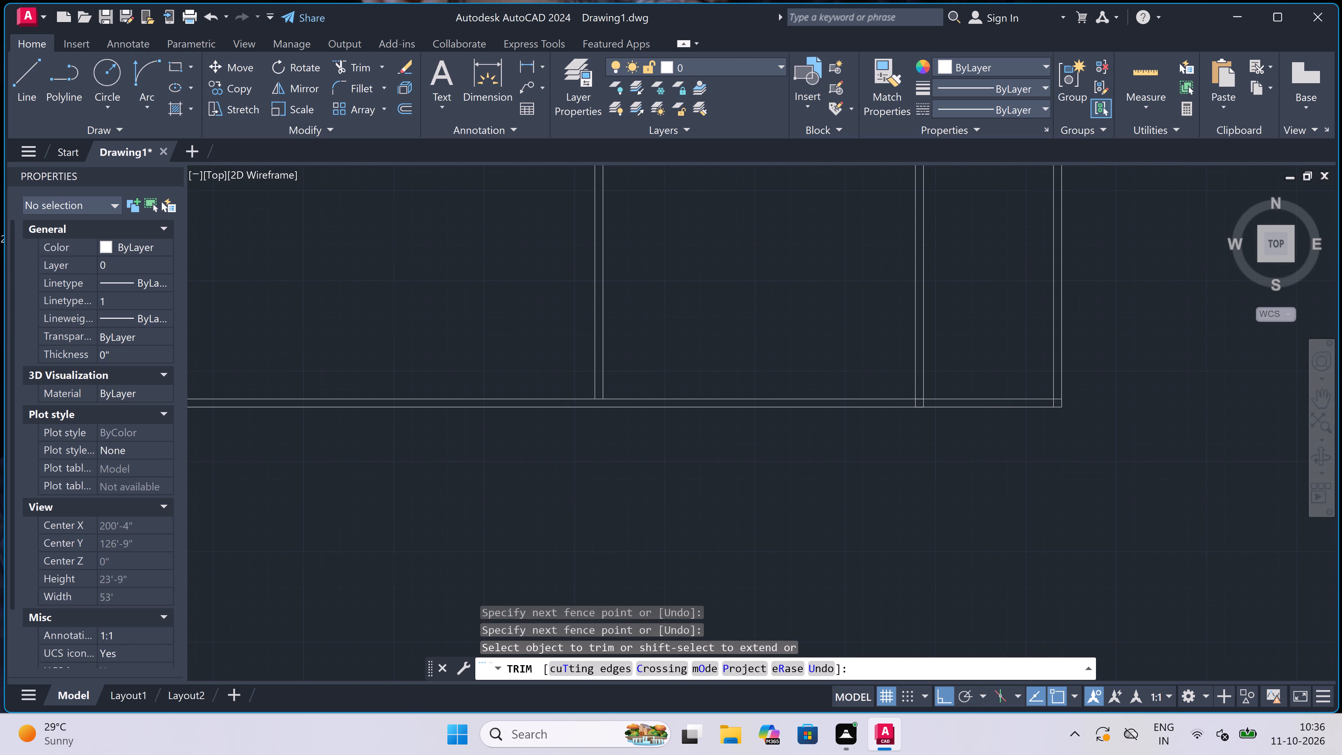
left_click(562, 458)
scroll(562, 458, "down", 4)
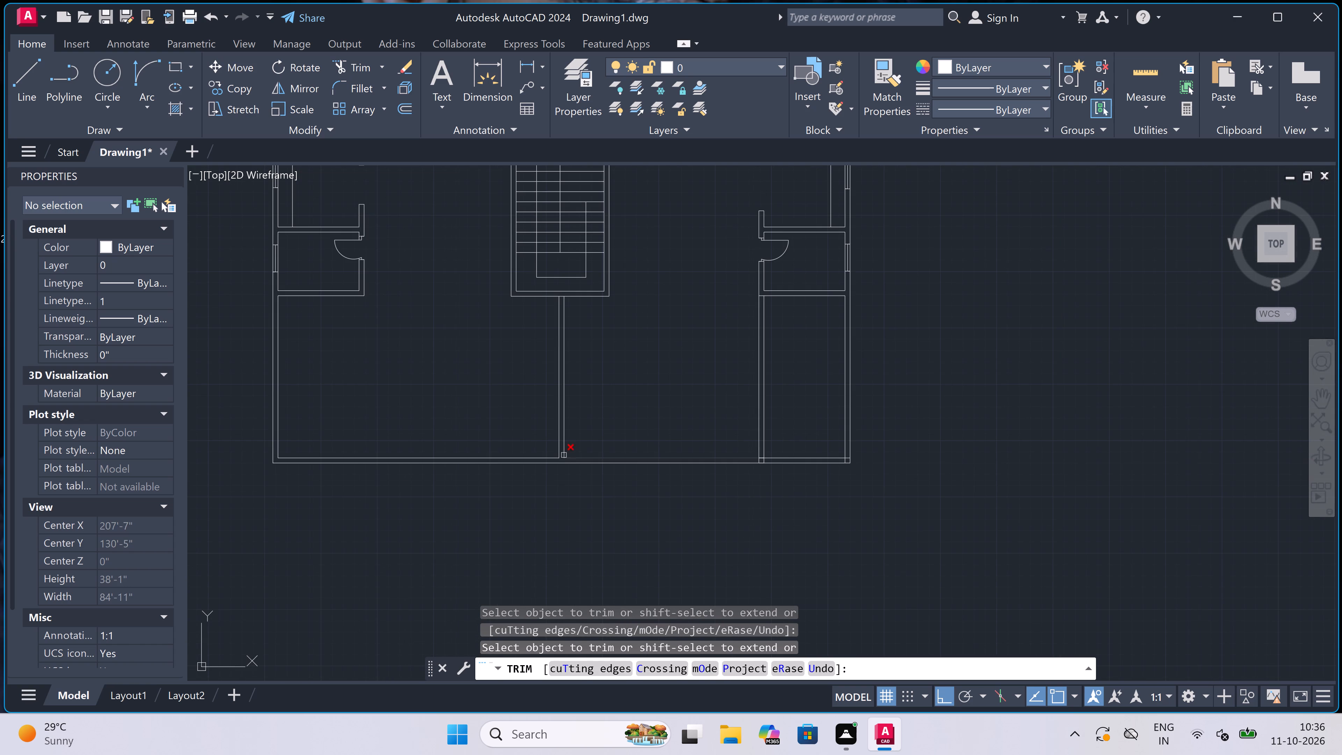
scroll(774, 459, "up", 5)
left_click_drag(722, 490, 717, 489)
double_click(583, 488)
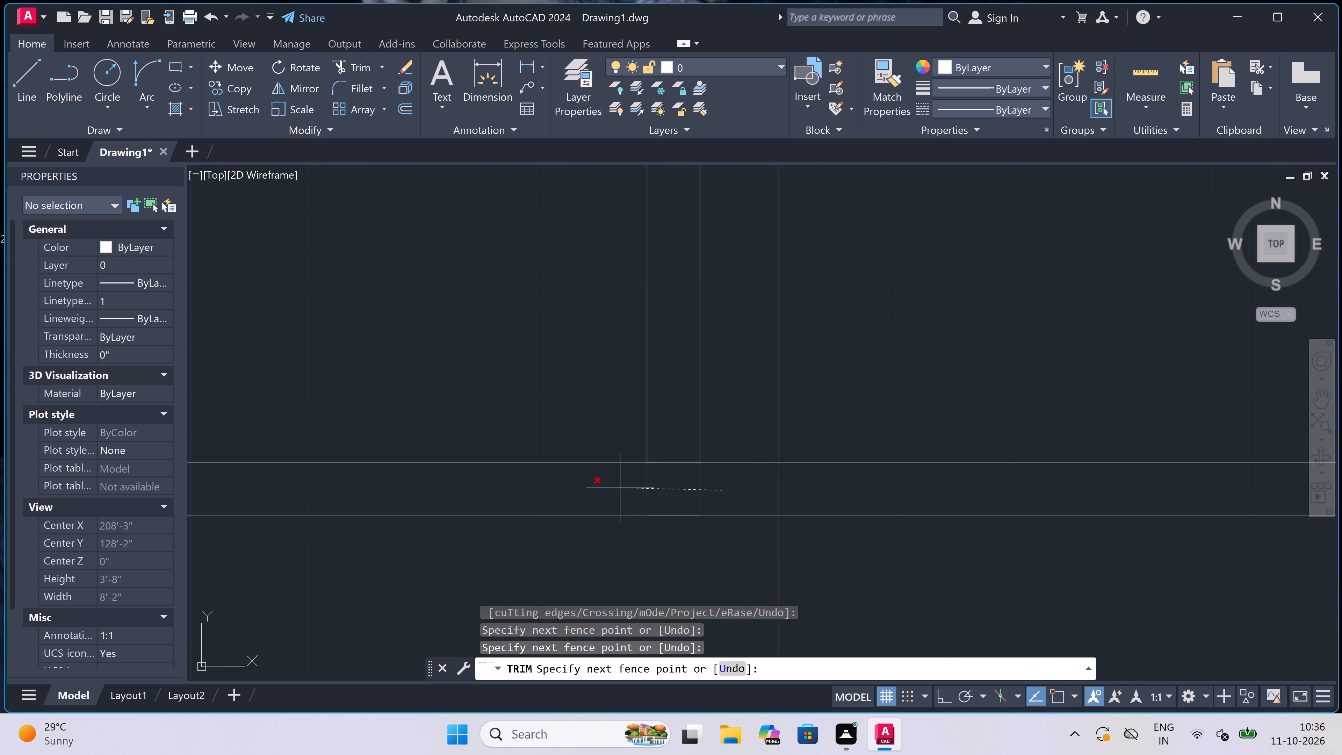
scroll(583, 488, "down", 4)
left_click(640, 376)
left_click(496, 407)
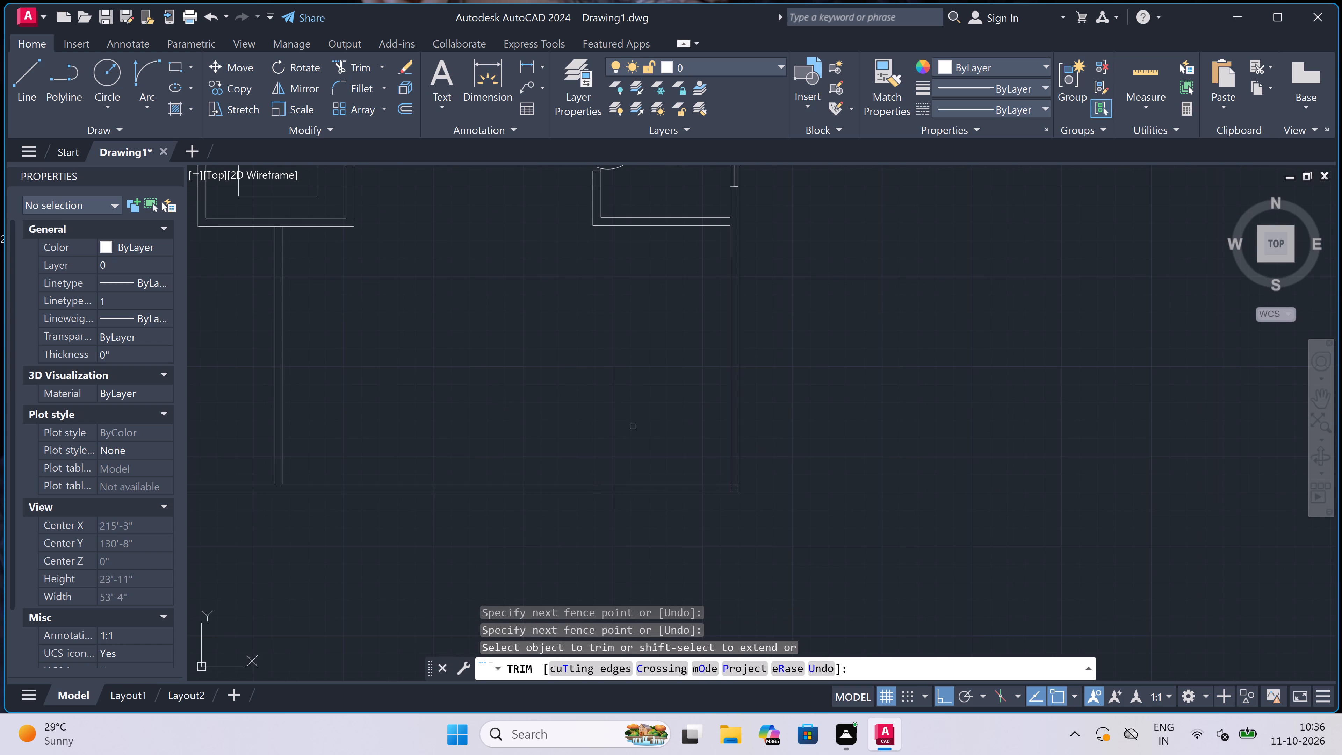
Trim the overlapping inner wall lines at the plan's southeast corner to form a clean corner.
scroll(549, 480, "up", 1)
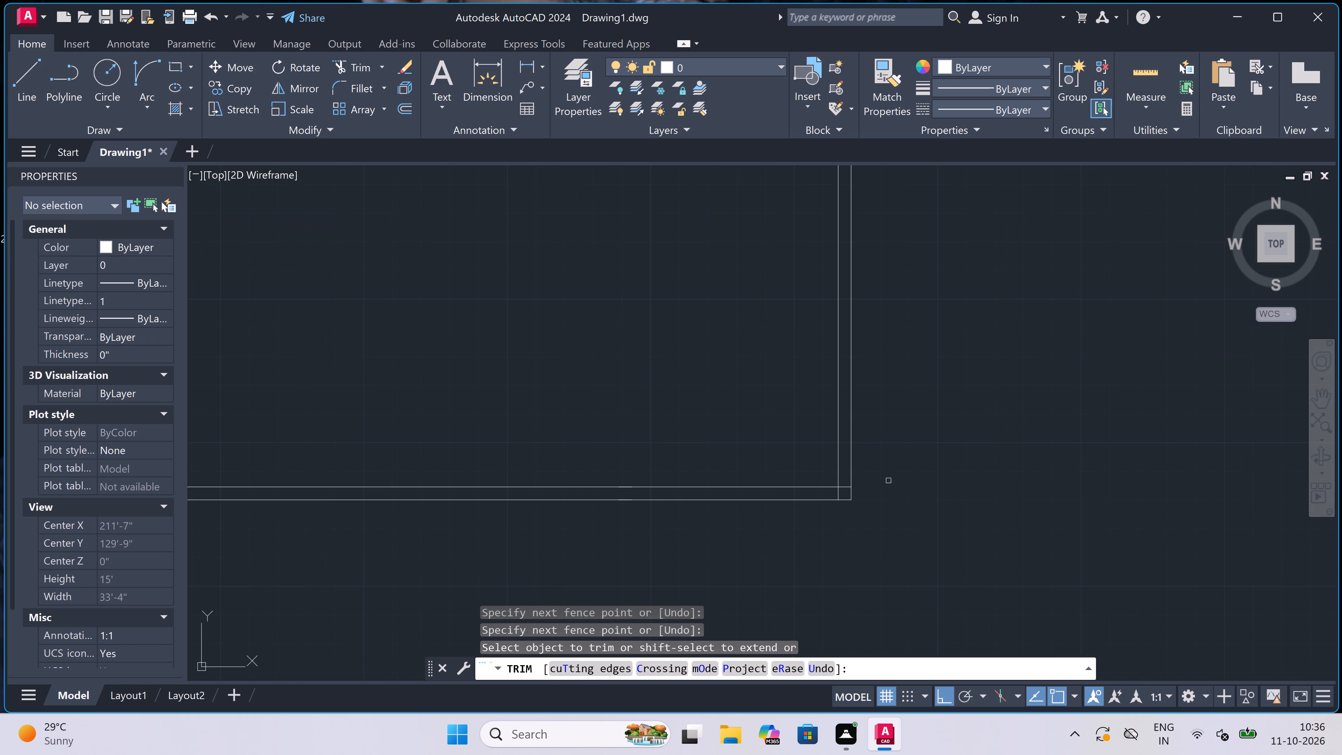
scroll(847, 502, "up", 3)
scroll(846, 474, "up", 2)
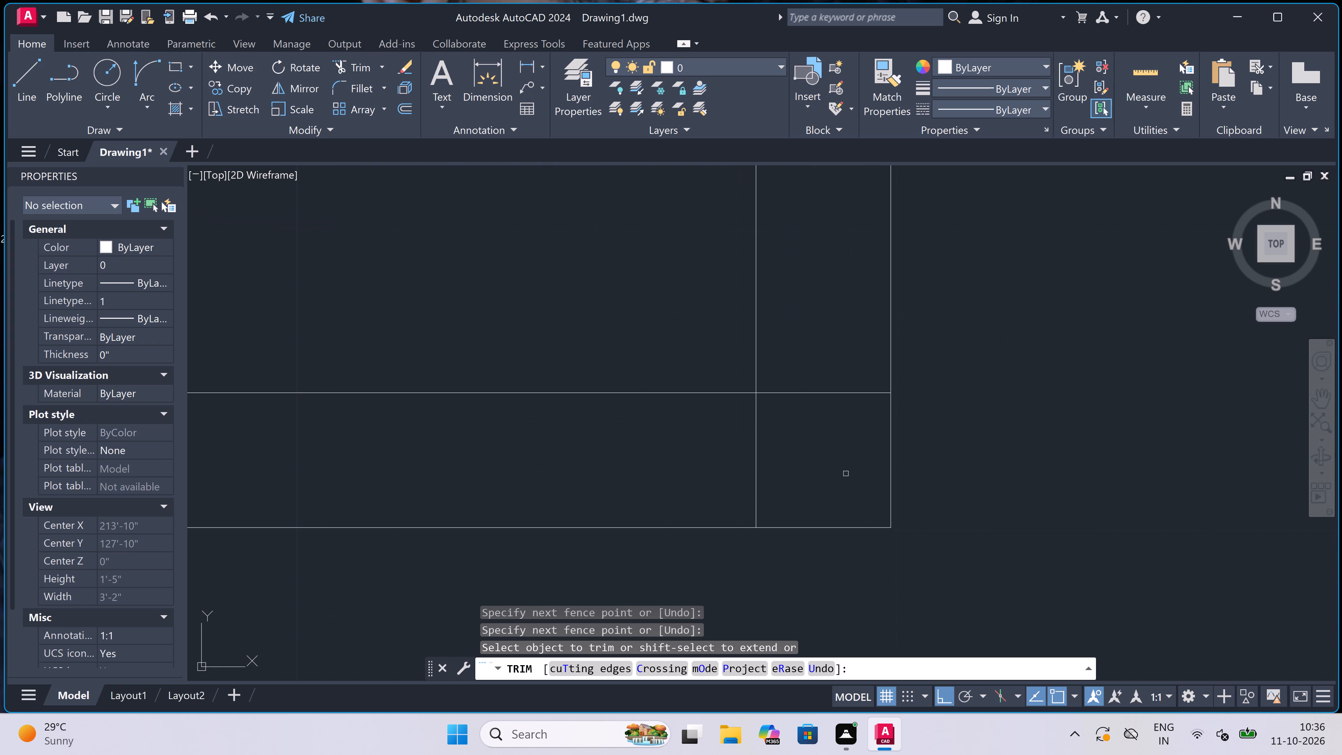
left_click(824, 389)
left_click(713, 486)
scroll(713, 486, "down", 2)
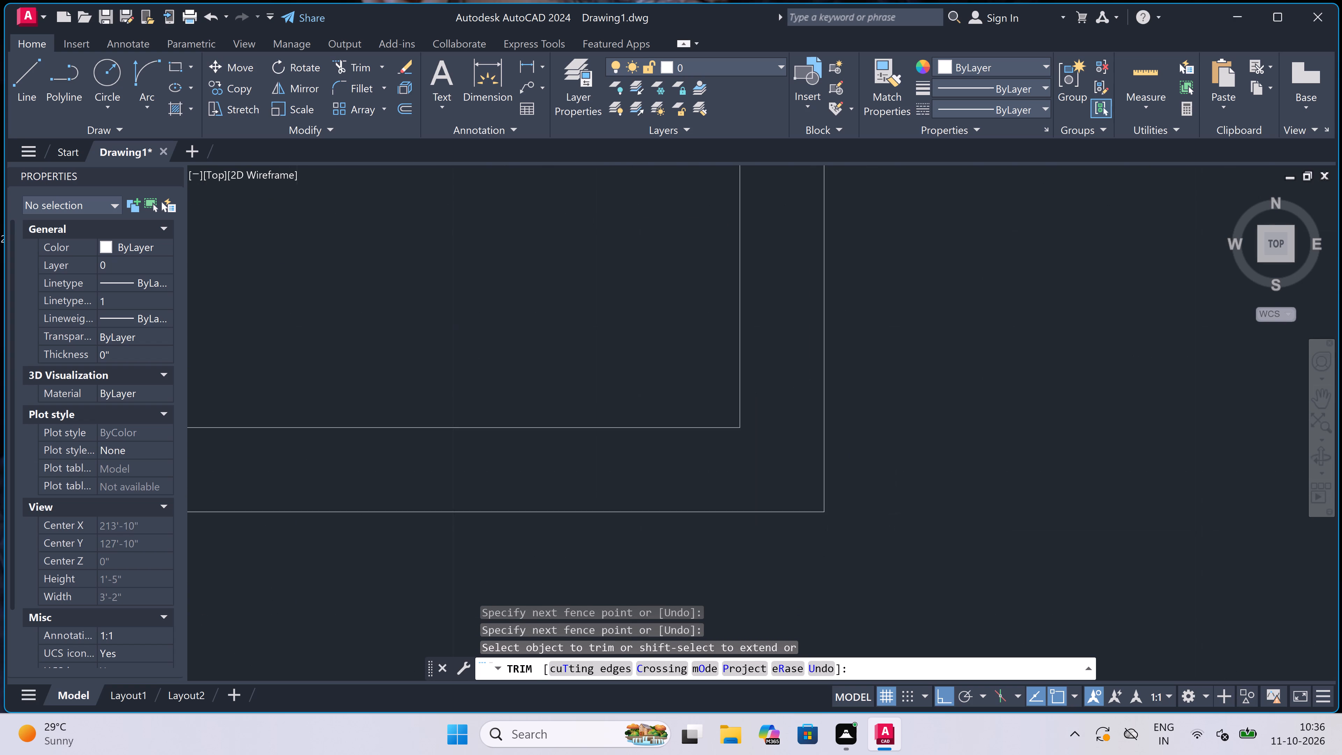
scroll(713, 486, "down", 1)
key("Escape")
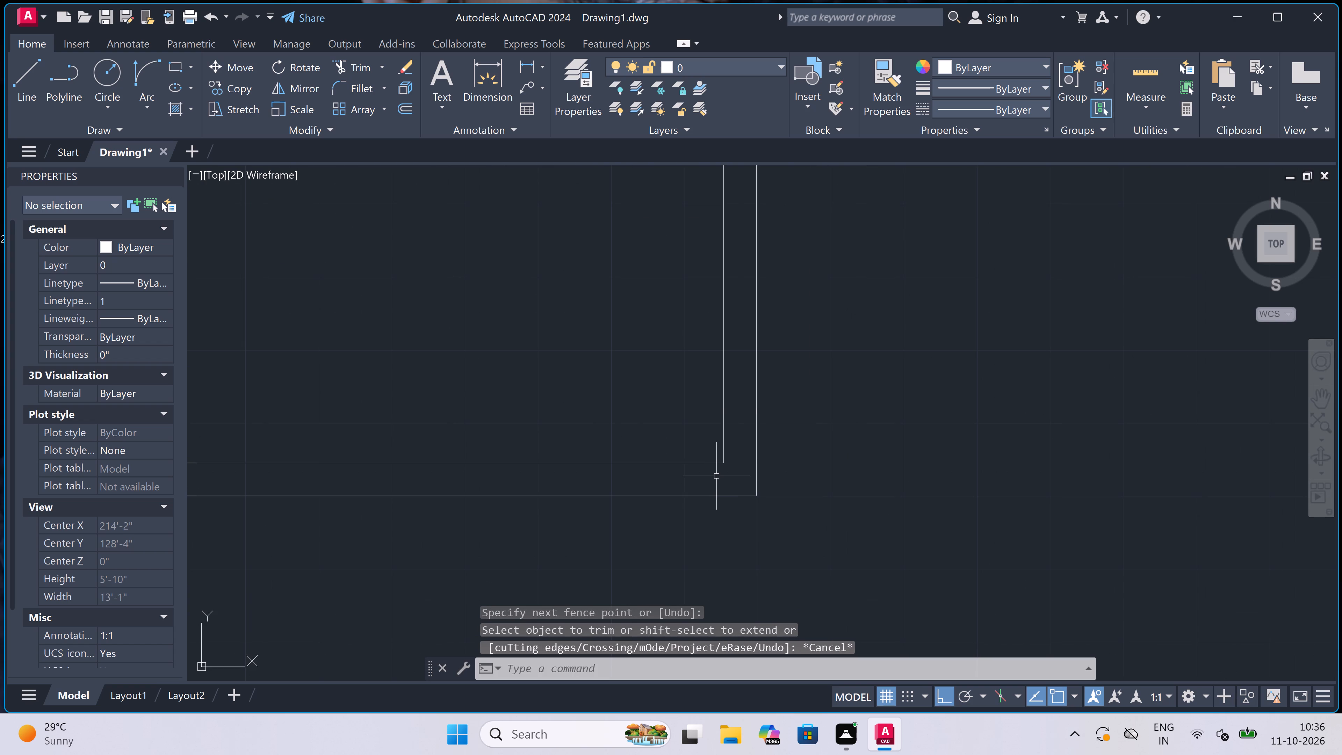
Delete the two separate short south wall segments at the east end, leaving the long lines.
scroll(705, 427, "down", 3)
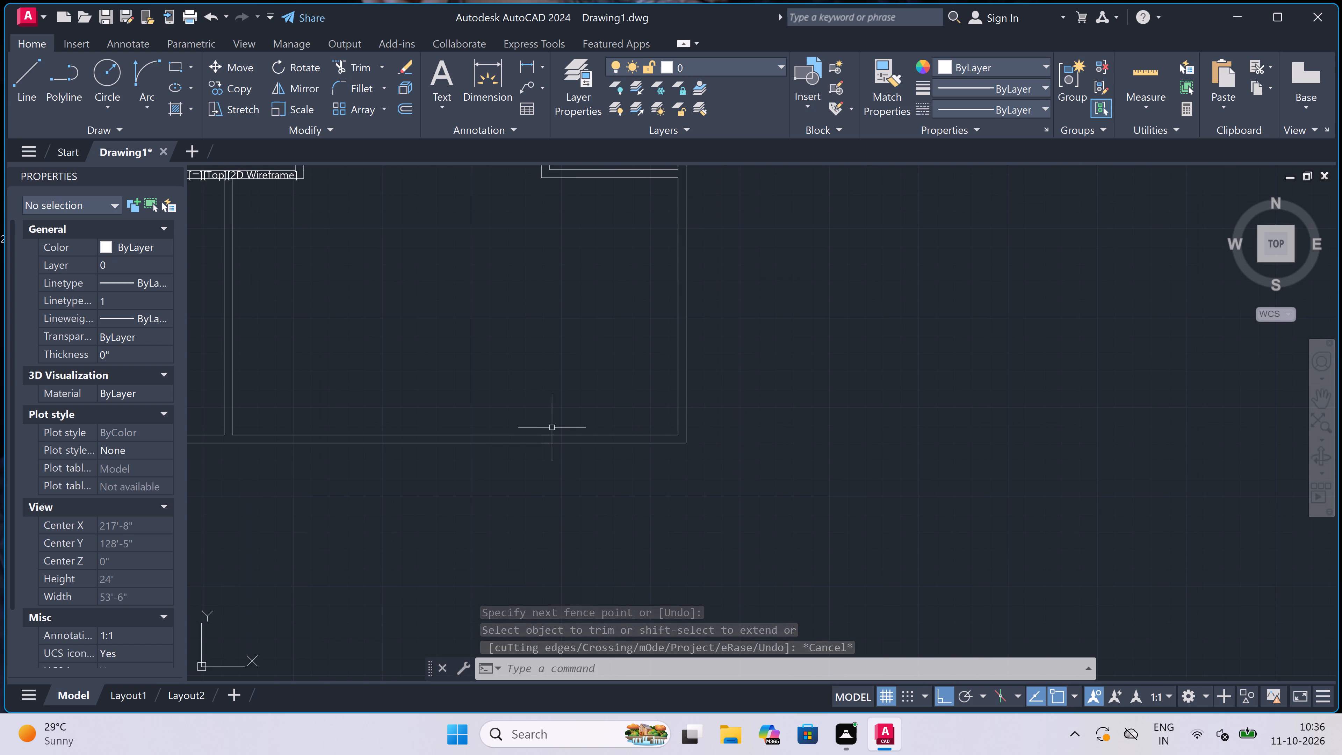
scroll(559, 431, "up", 3)
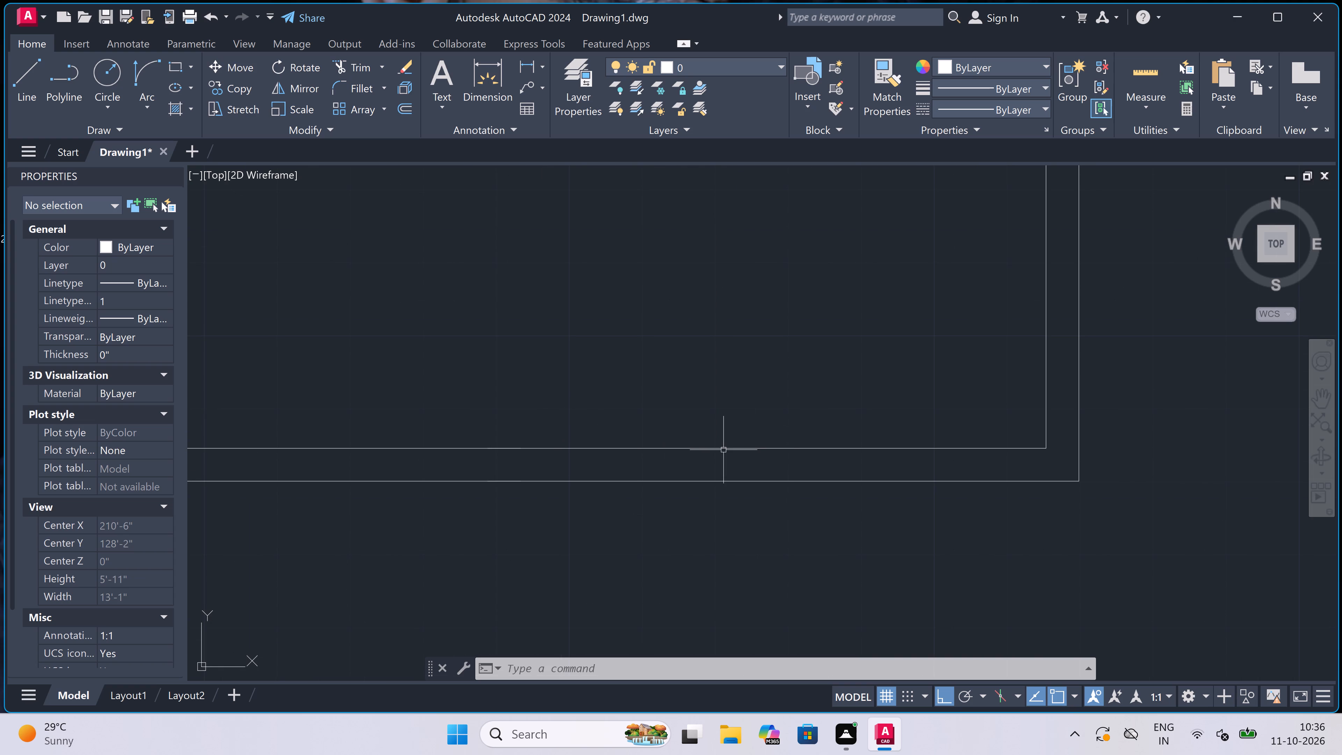
scroll(722, 450, "down", 1)
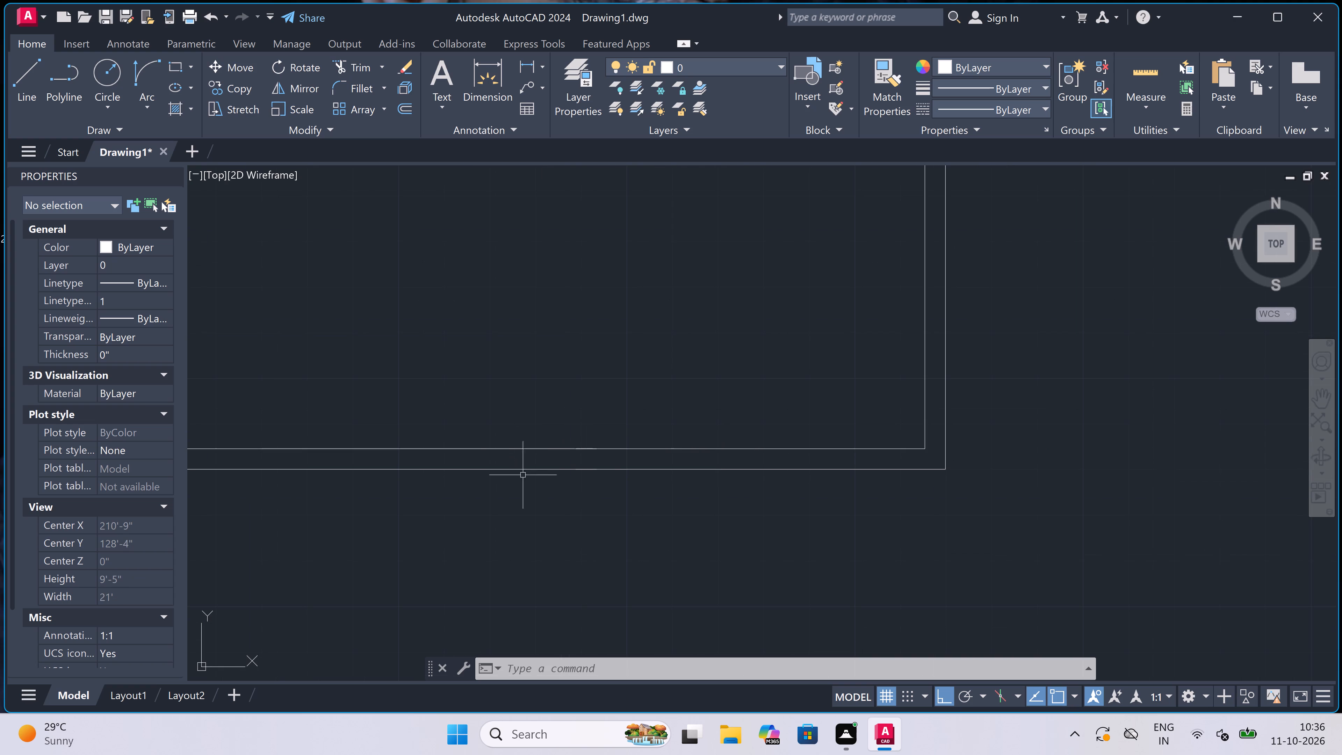
left_click(583, 469)
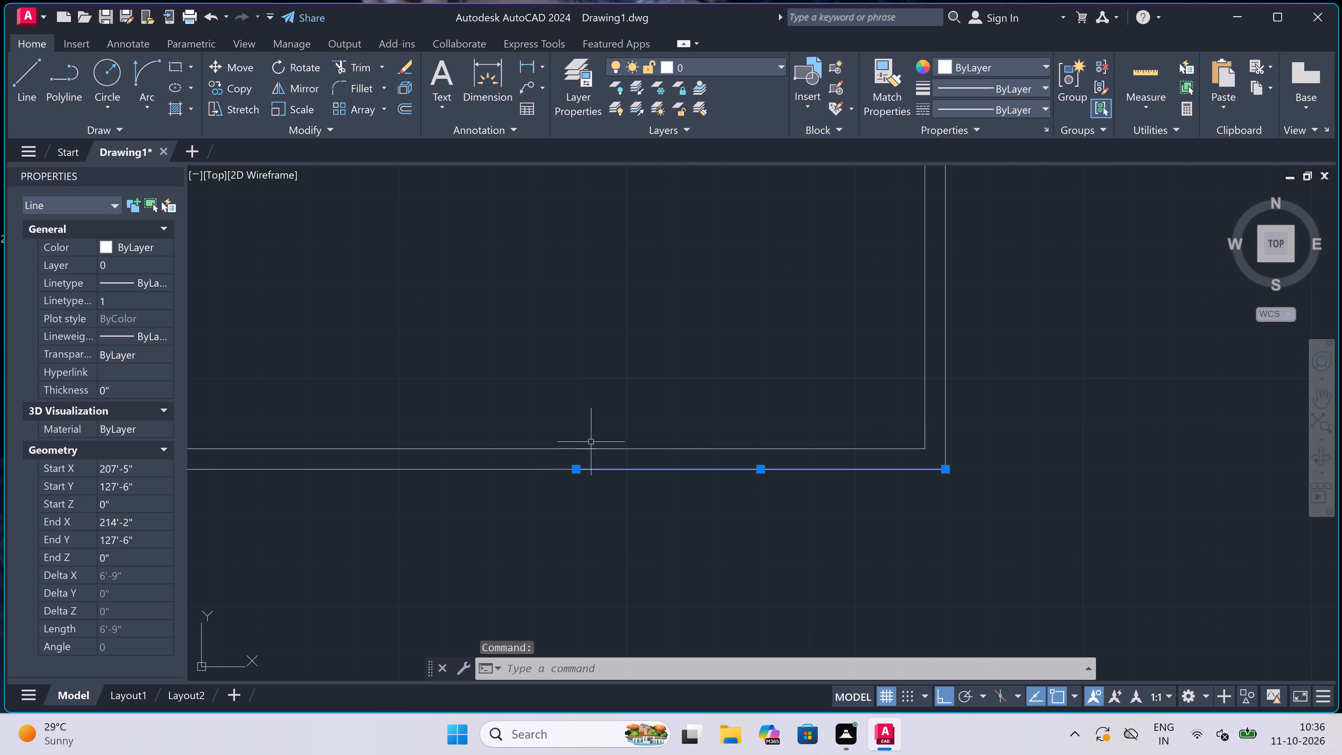
left_click(584, 448)
key("Delete")
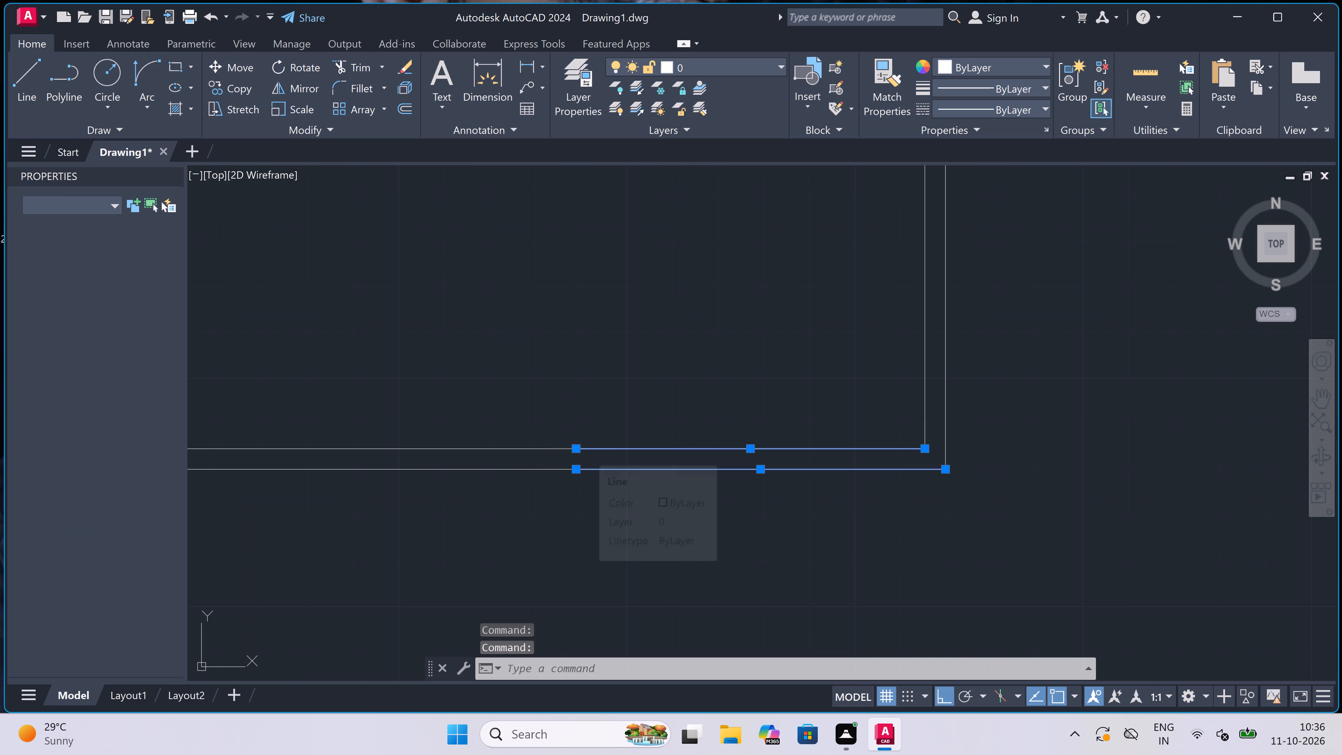
Extend the two long south wall lines east to meet the east exterior wall's inner and outer lines.
type("ex")
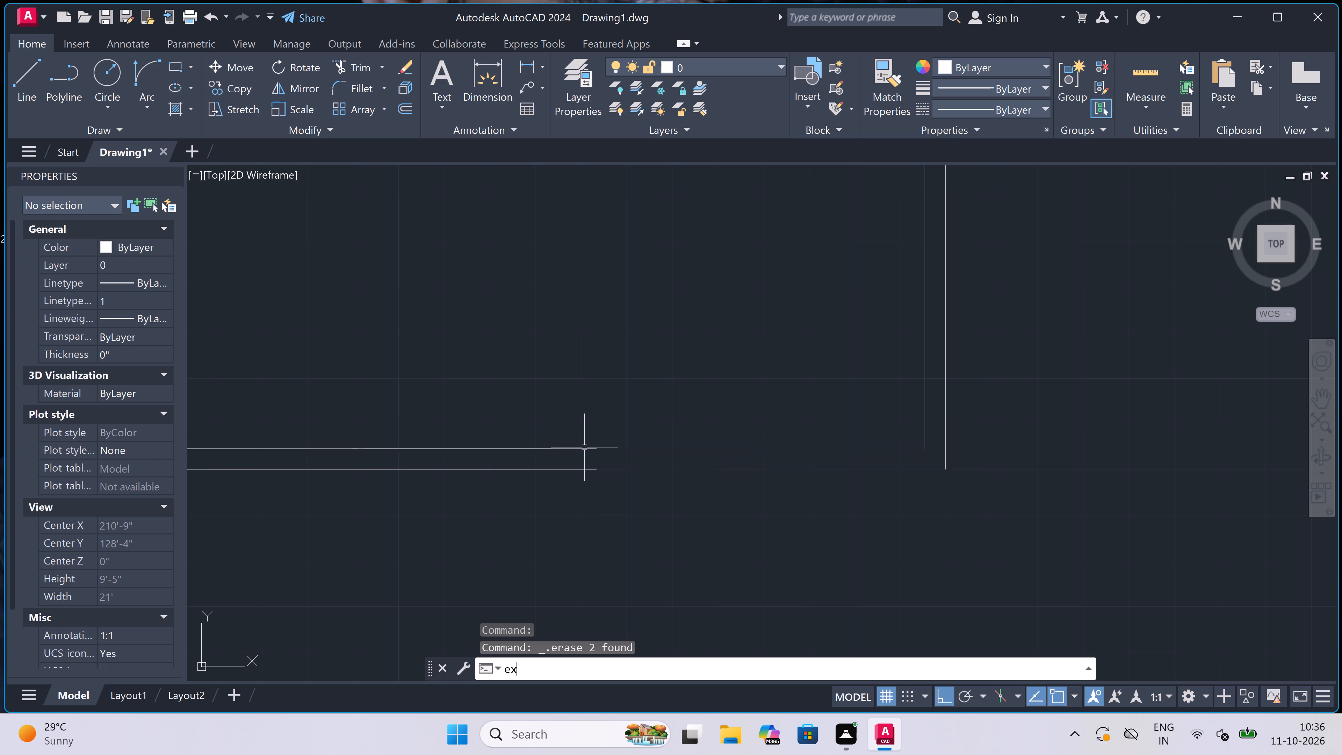
key("space")
left_click_drag(594, 427, 593, 433)
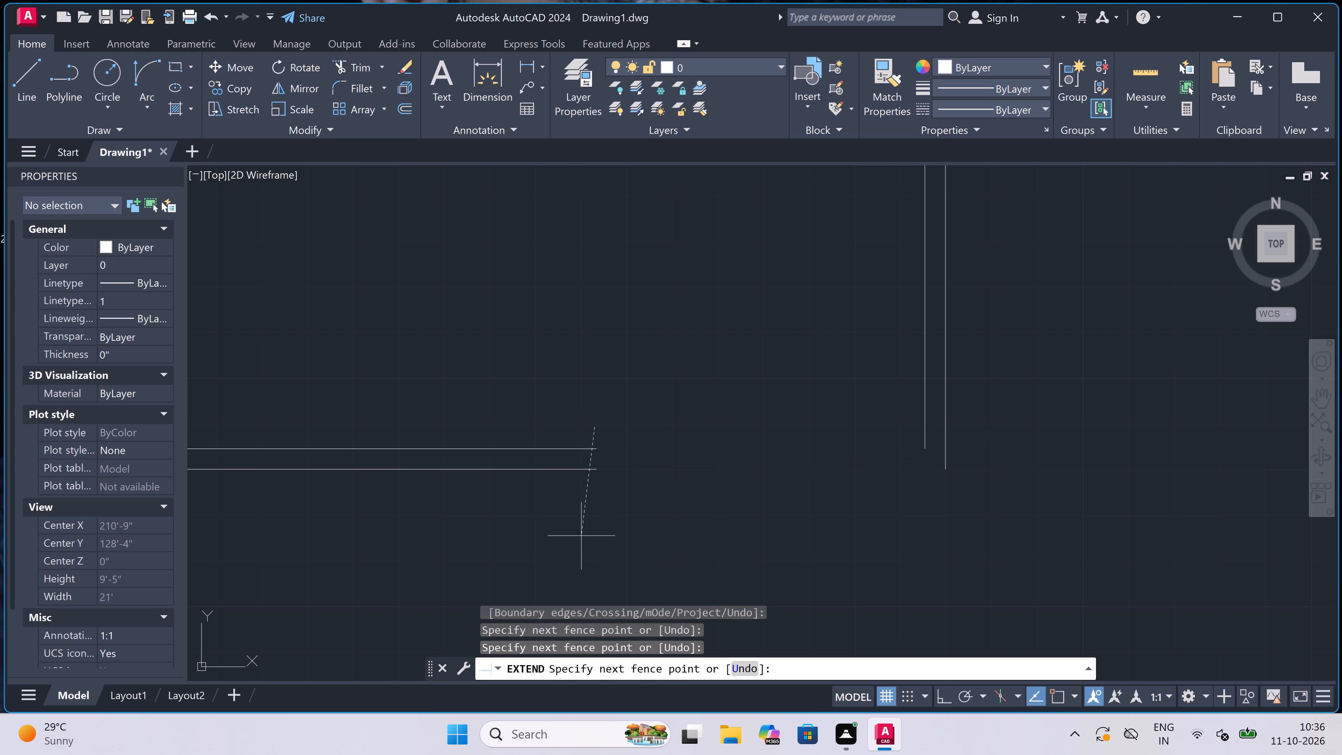
double_click(580, 551)
scroll(664, 450, "down", 6)
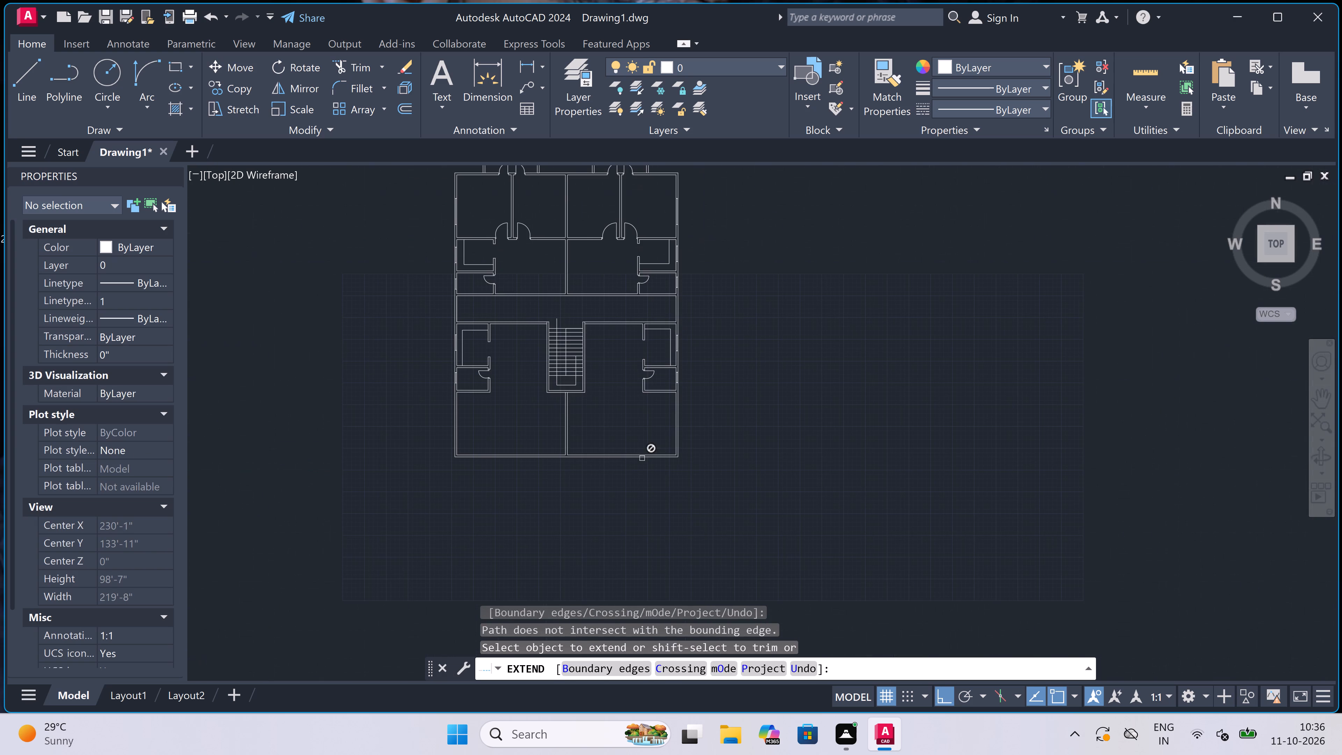
key("Escape")
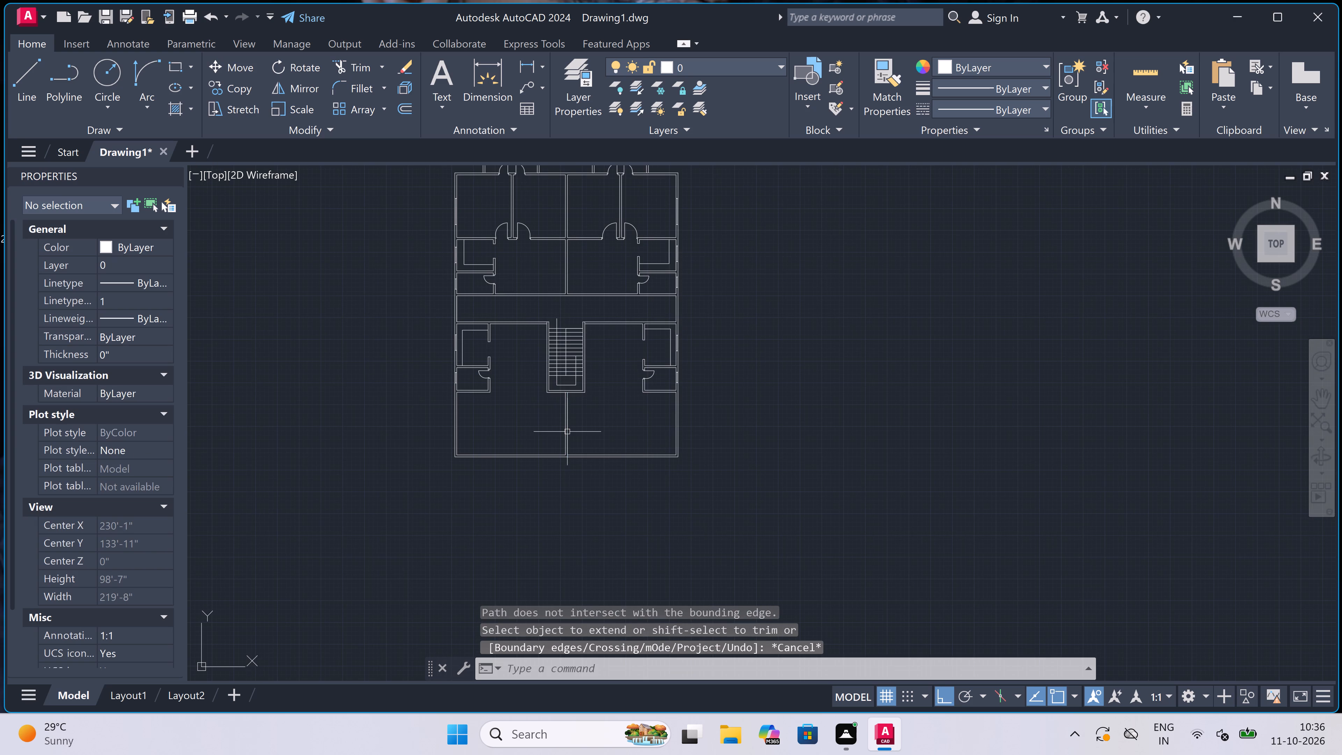
Offset the inner lines of the west and east exterior walls 10'5" inward across the two south rooms.
scroll(567, 432, "down", 2)
scroll(553, 407, "up", 3)
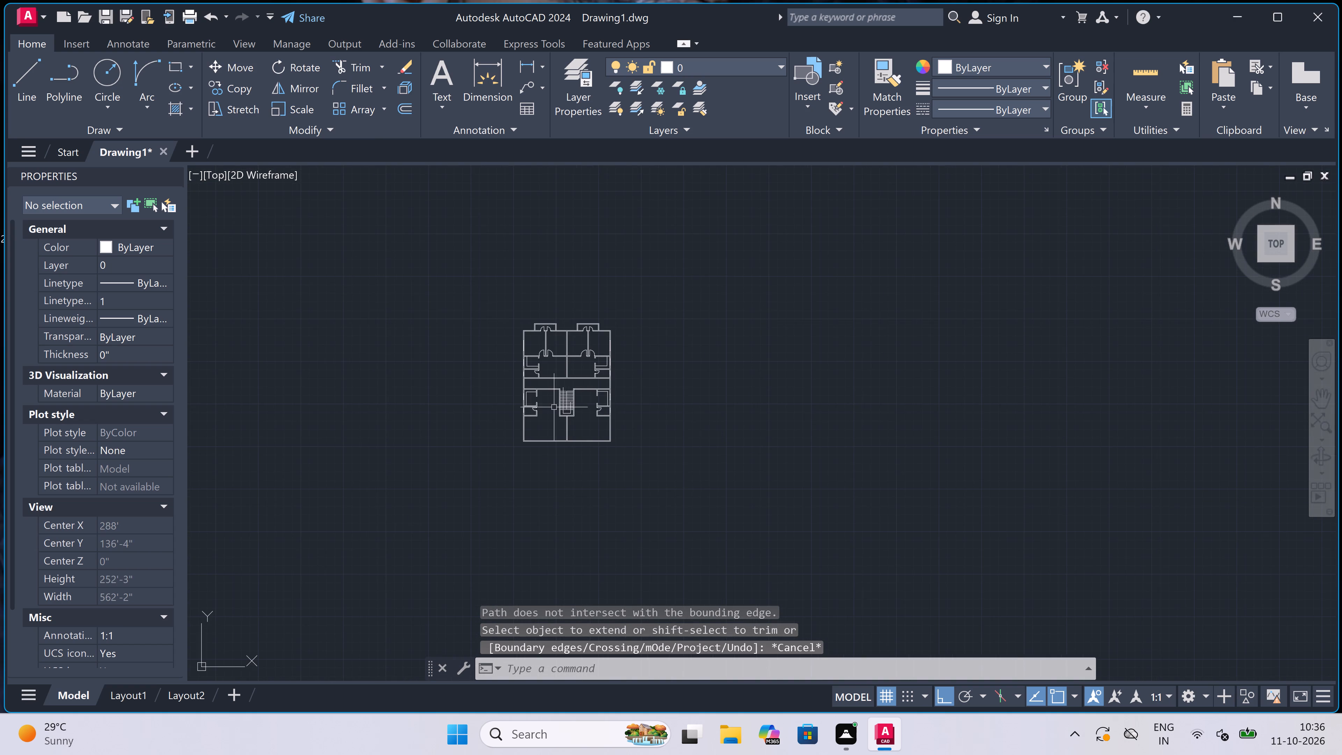
scroll(513, 487, "up", 2)
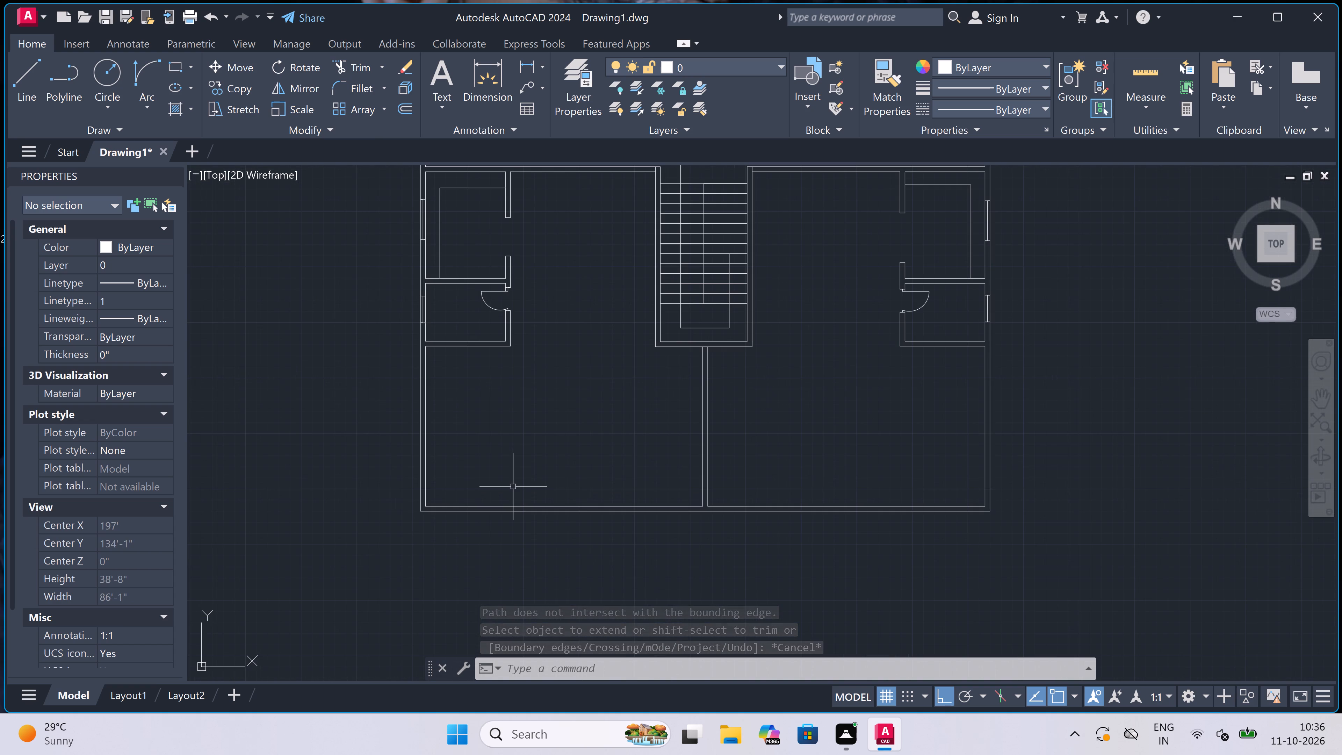
type("o")
key("space")
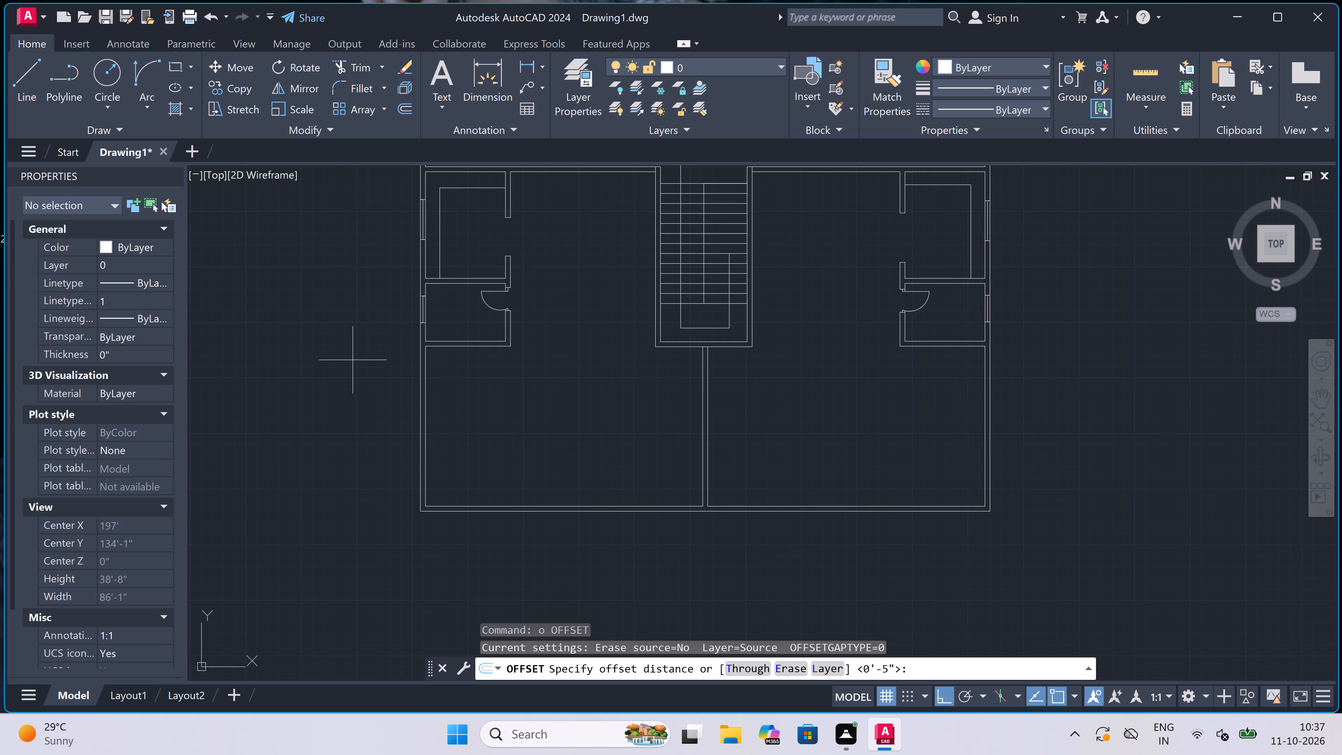
scroll(419, 381, "up", 1)
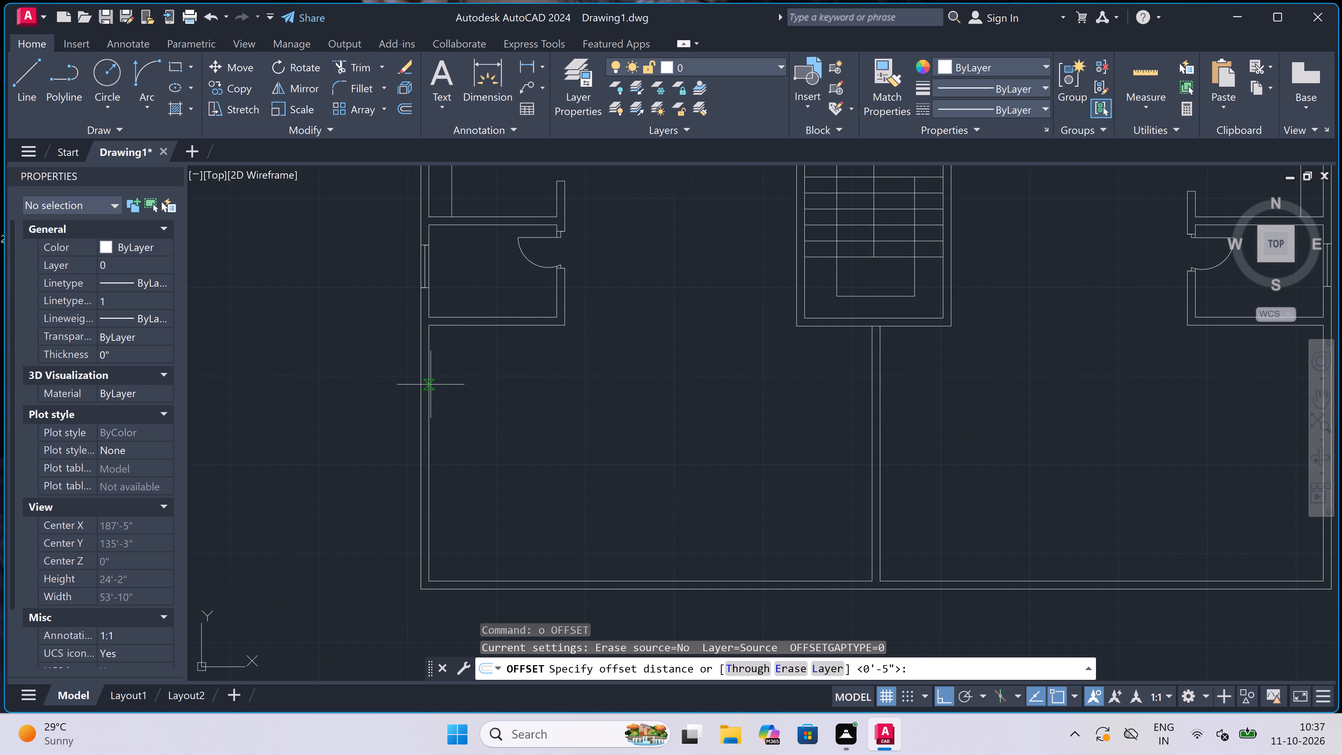
left_click(431, 384)
key("1")
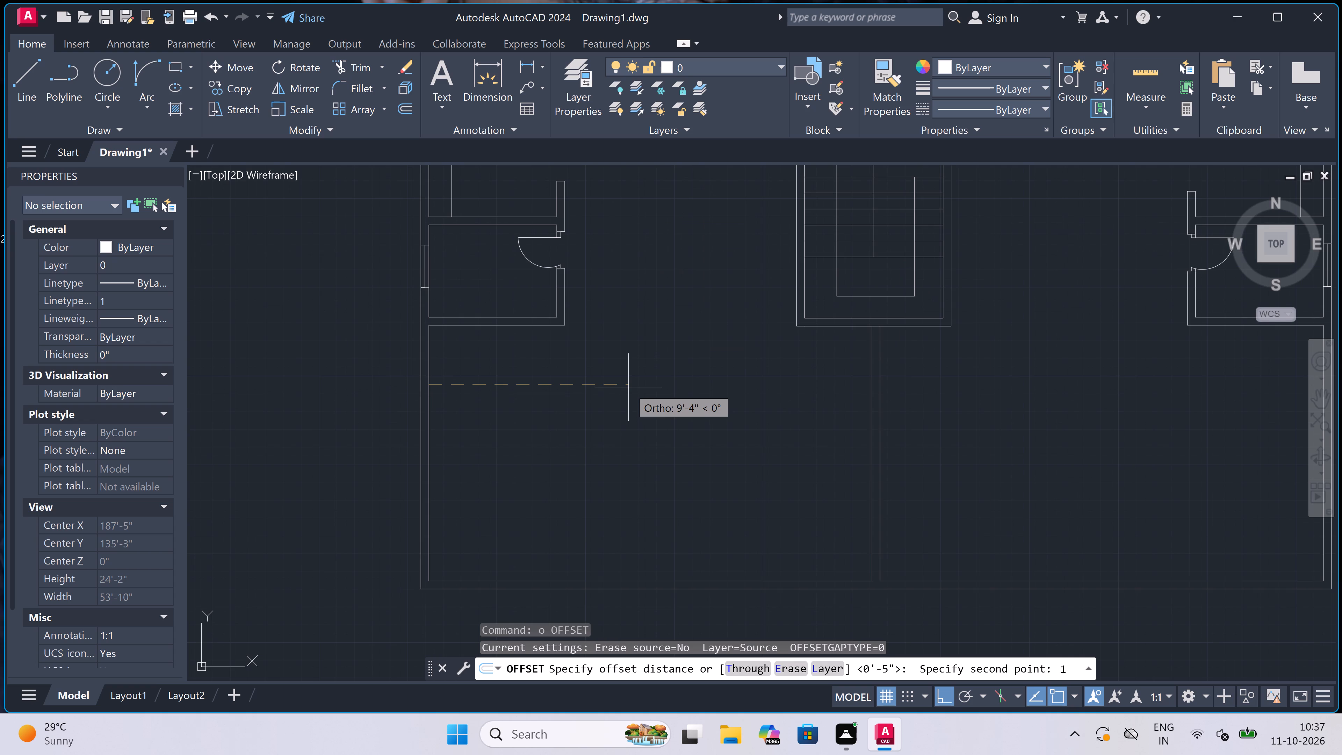
type("0'5")
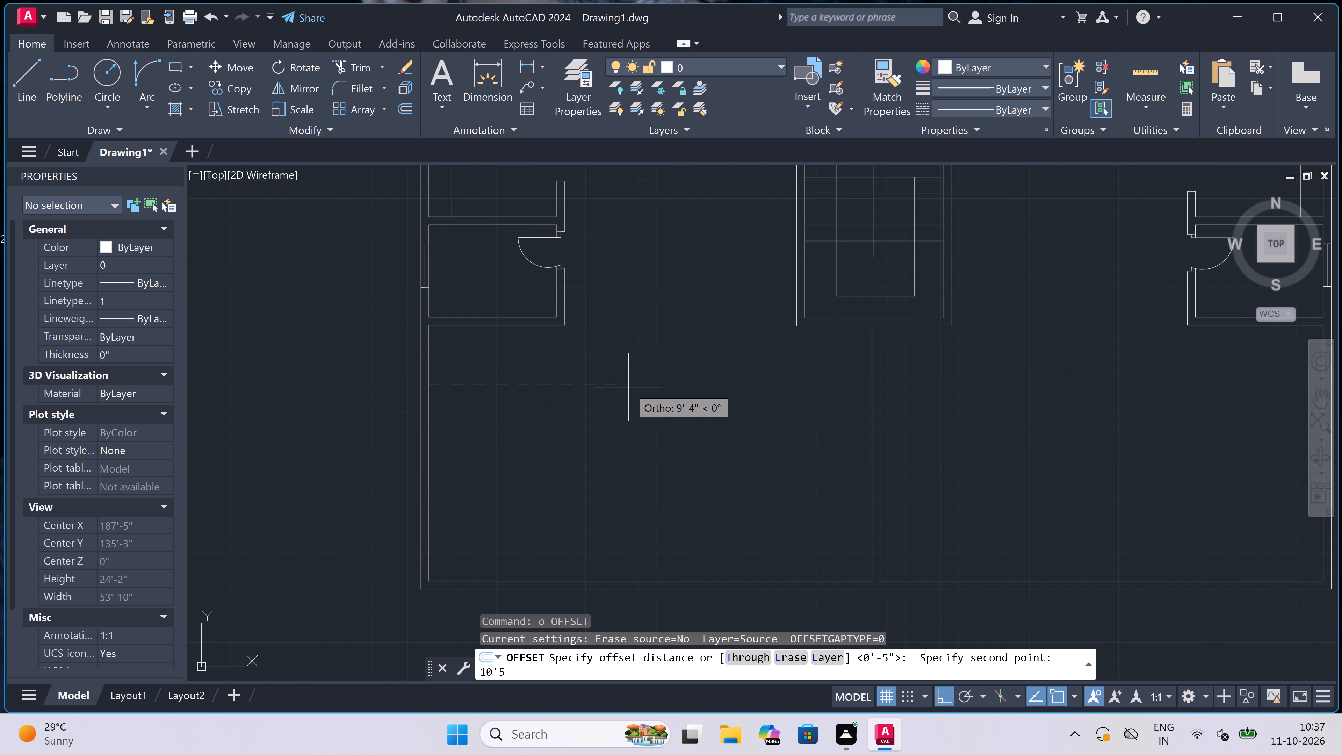
type("\"")
key("space")
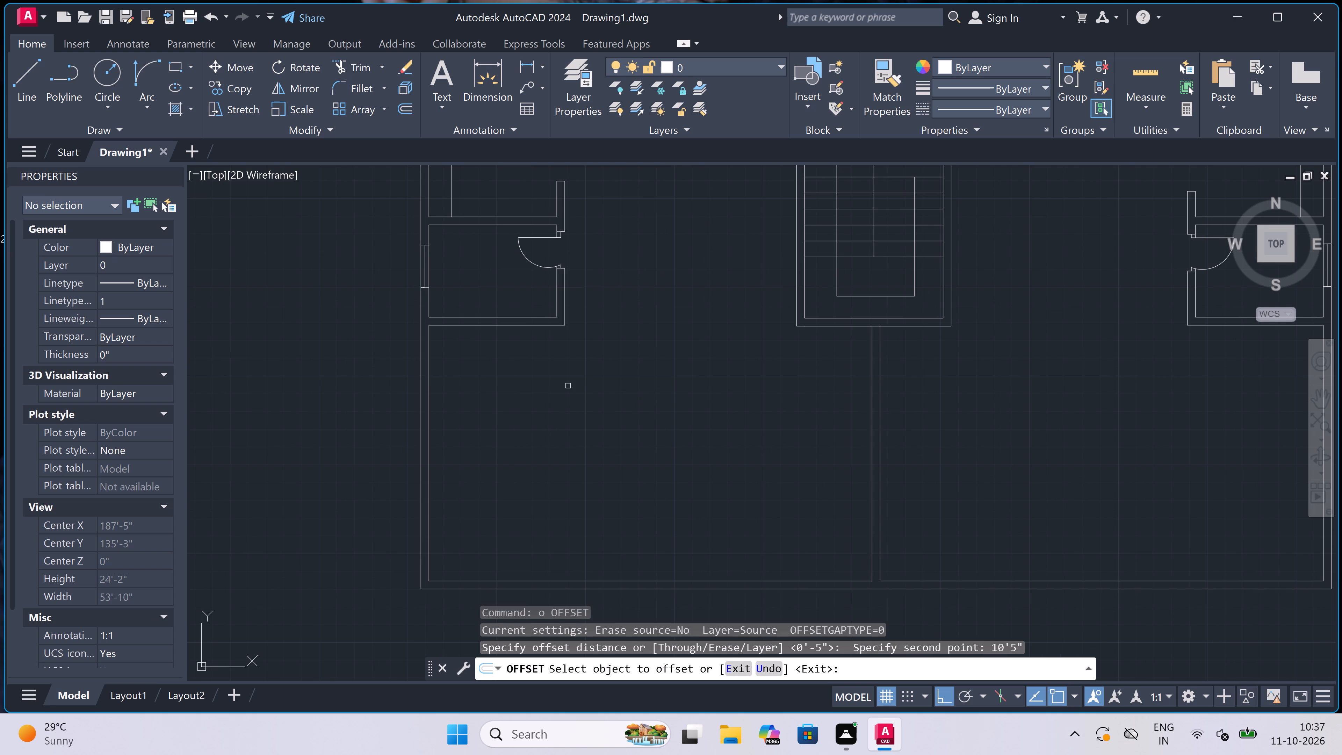
left_click_drag(428, 410, 444, 415)
left_click(663, 463)
scroll(663, 461, "down", 2)
scroll(984, 462, "up", 2)
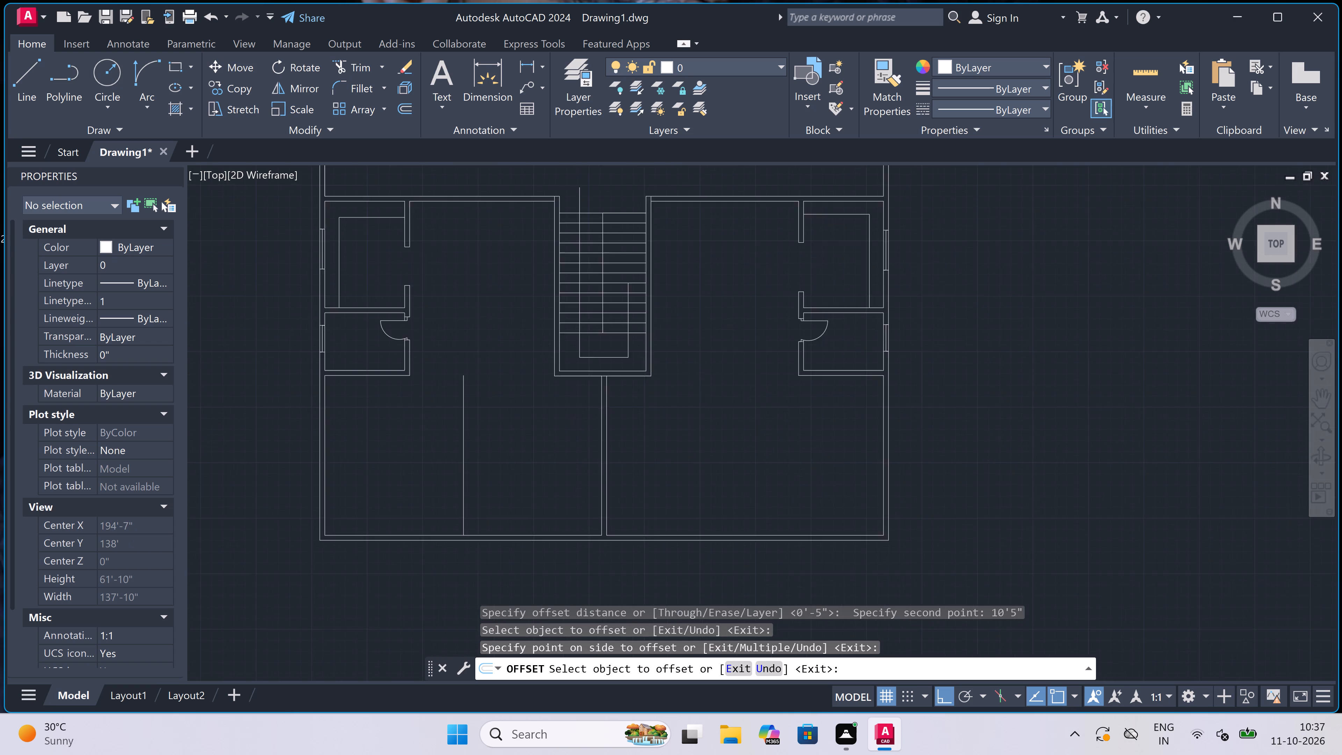
scroll(854, 442, "down", 1)
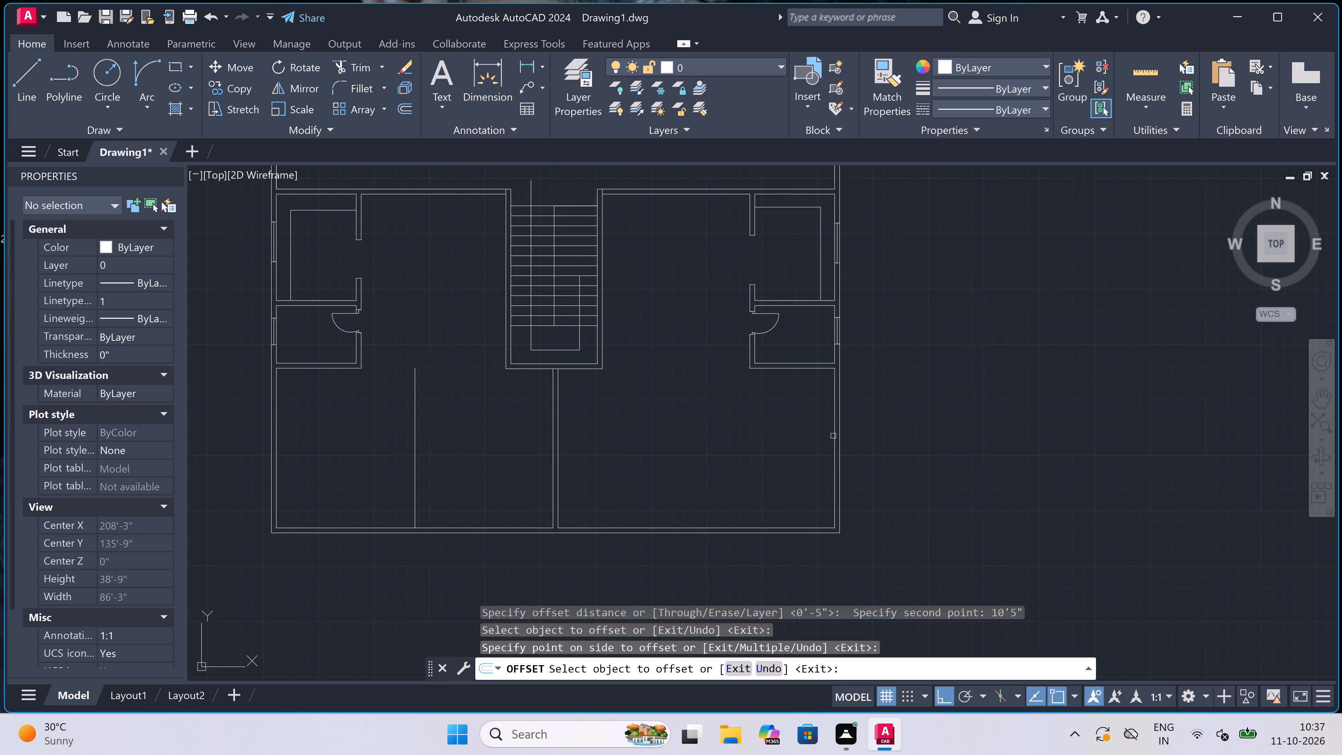
left_click(833, 436)
left_click(662, 448)
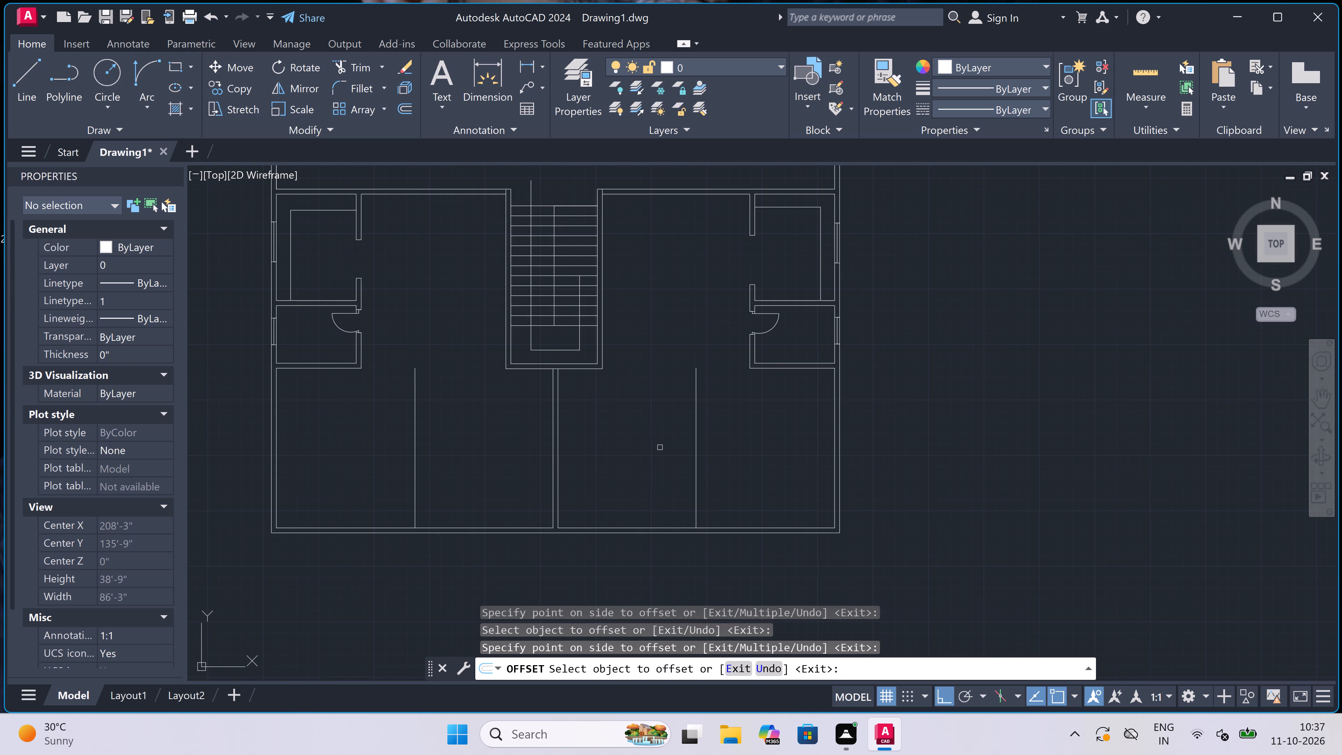
key("Escape")
Offset both new partition lines 4.5" toward the central wall to give the partitions their thickness.
key("space")
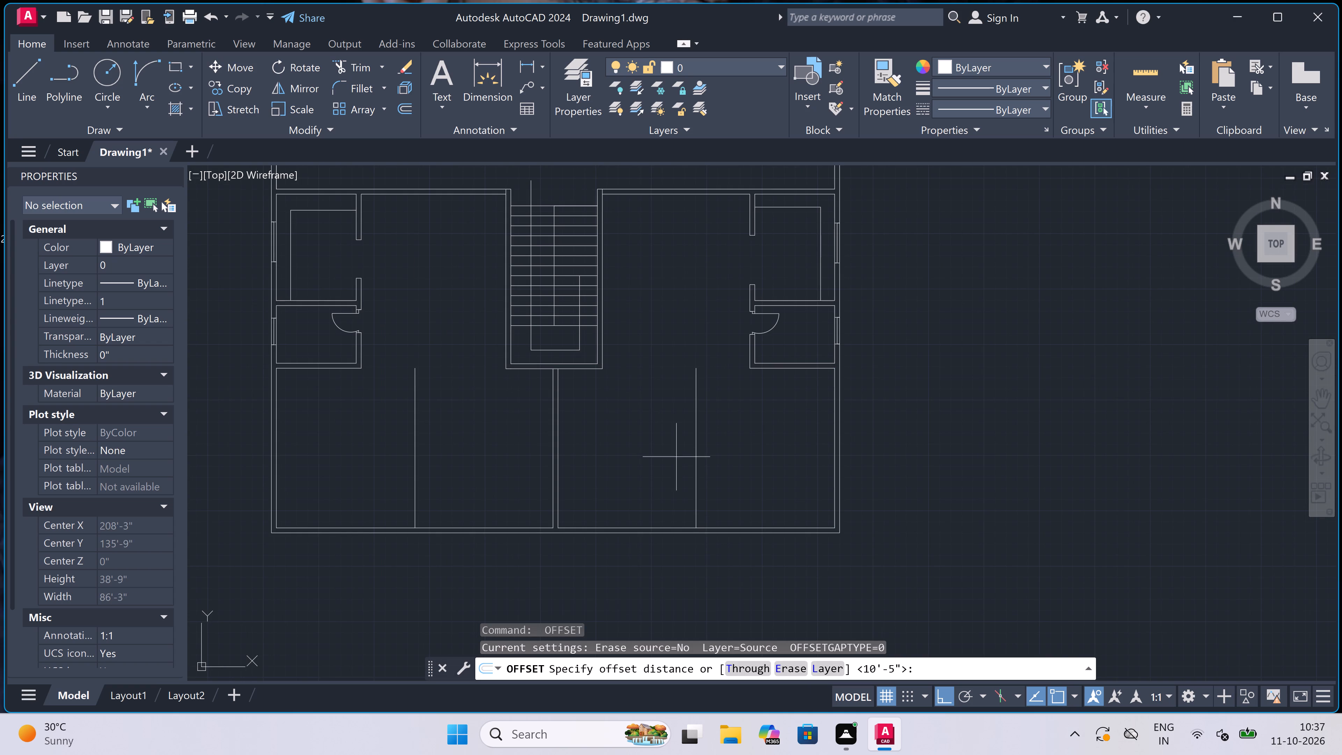
left_click_drag(695, 450, 691, 450)
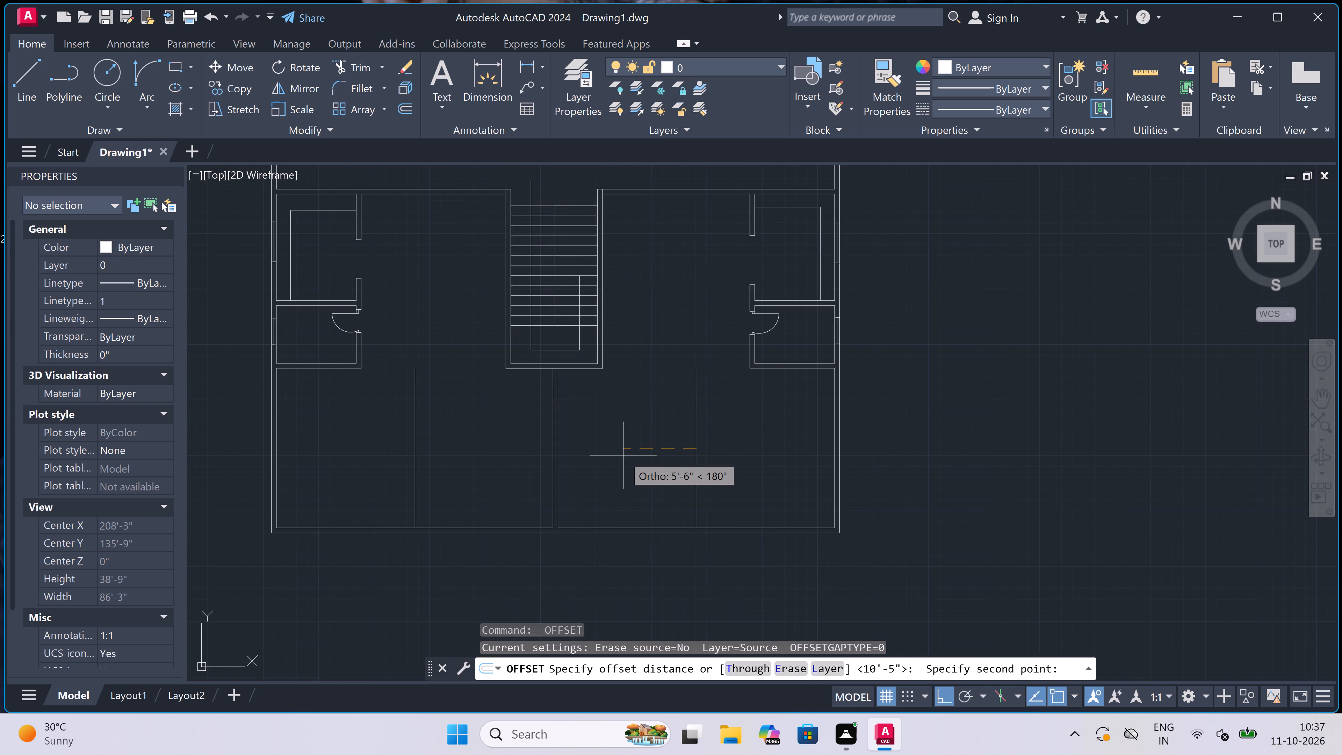
type("4.5")
type("\"")
key("space")
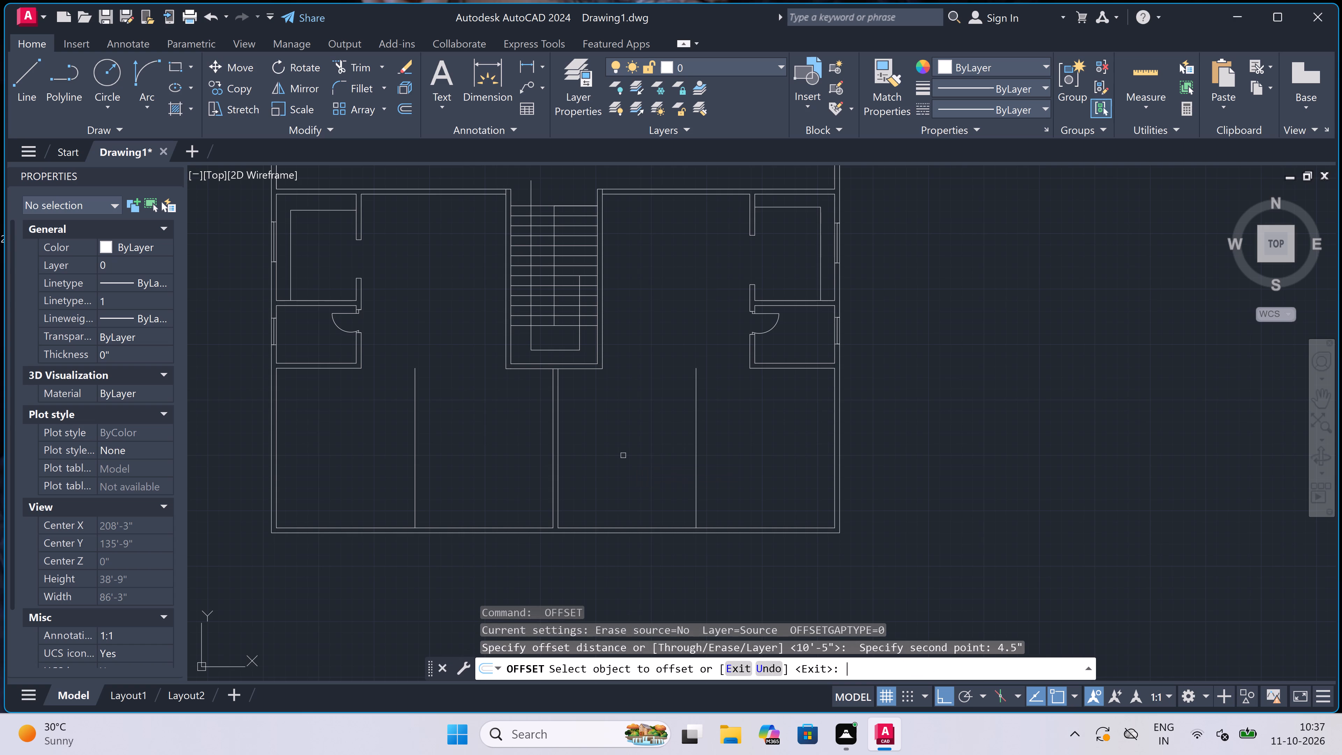
left_click(695, 444)
left_click(676, 441)
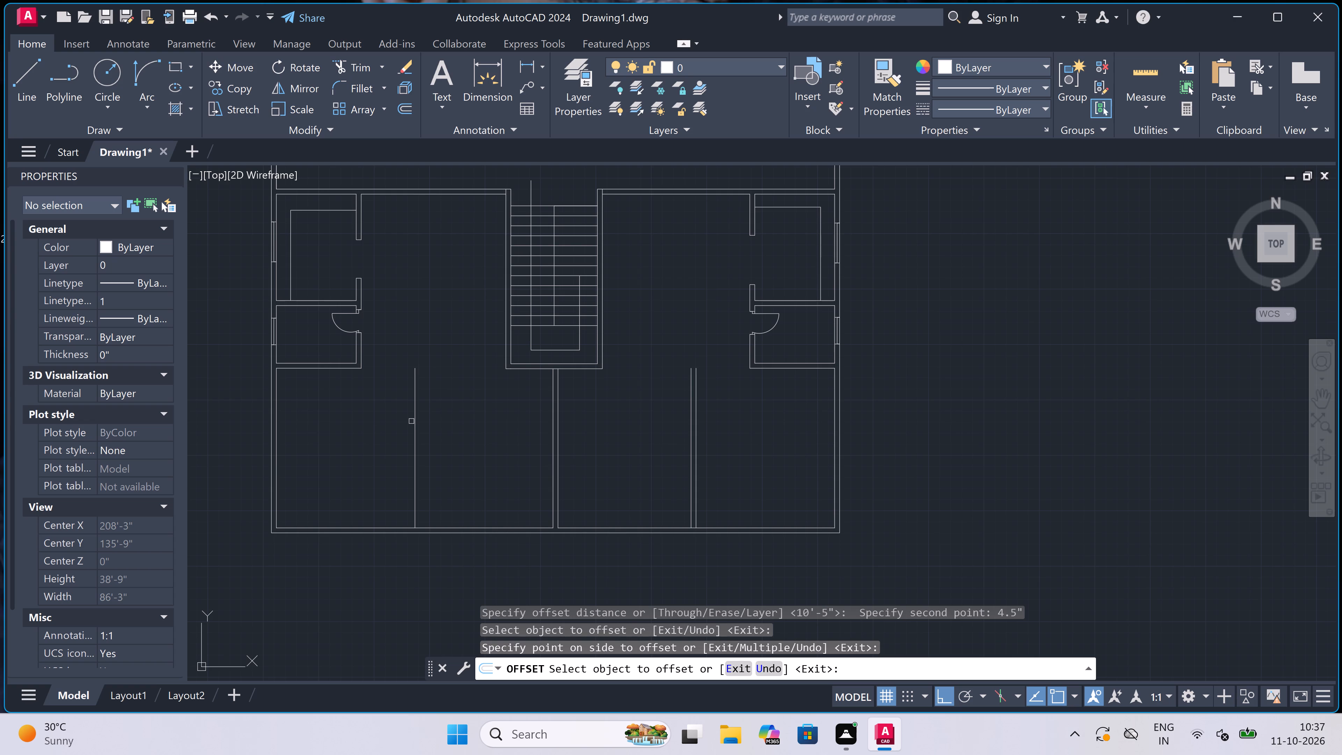
left_click_drag(414, 420, 425, 423)
left_click(477, 427)
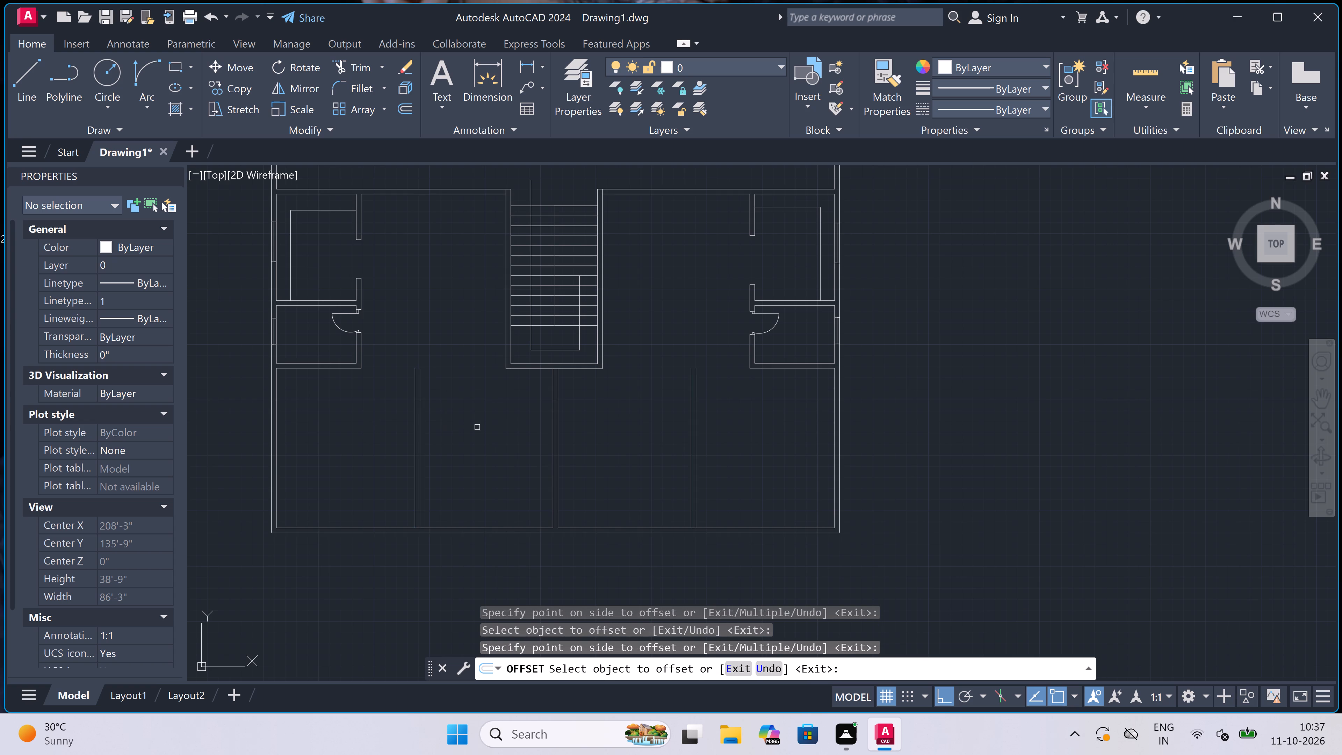
key("Escape")
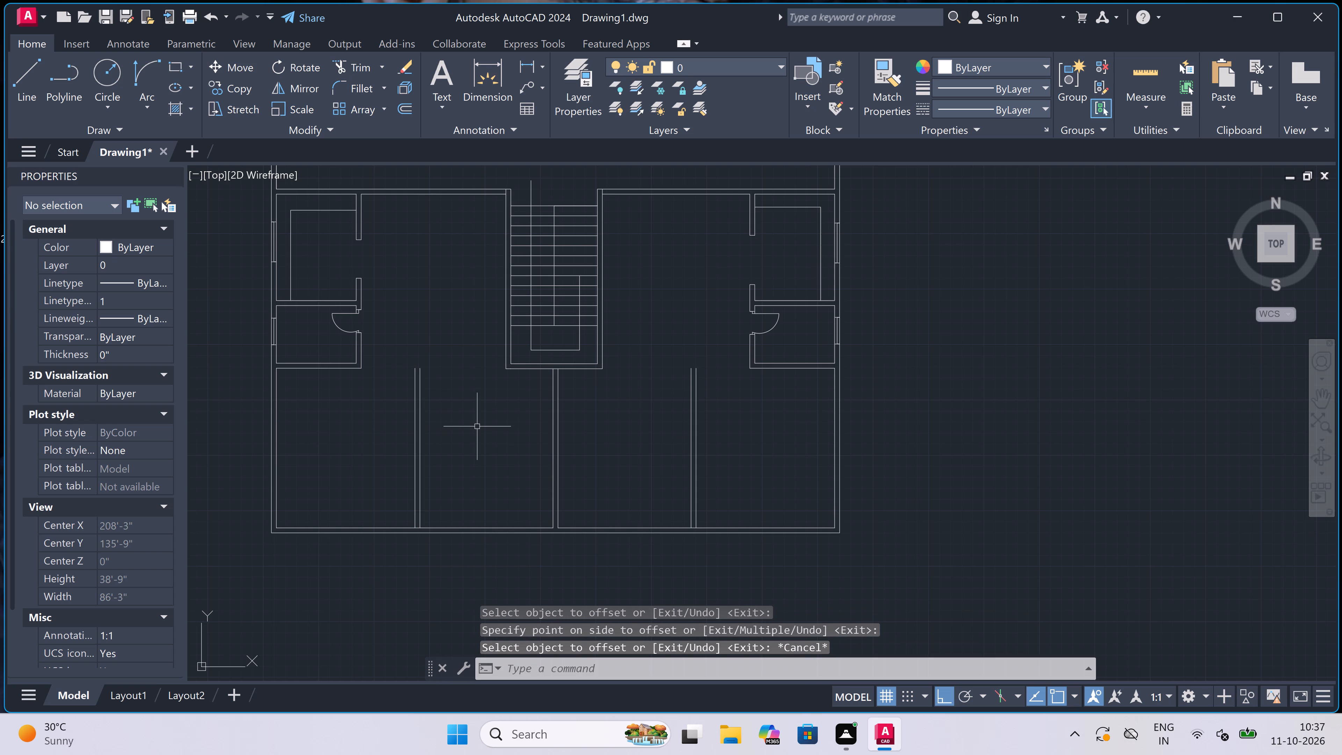
Extend the two south wall lines of the west small room east to the stairwell walls.
type("ex")
key("space")
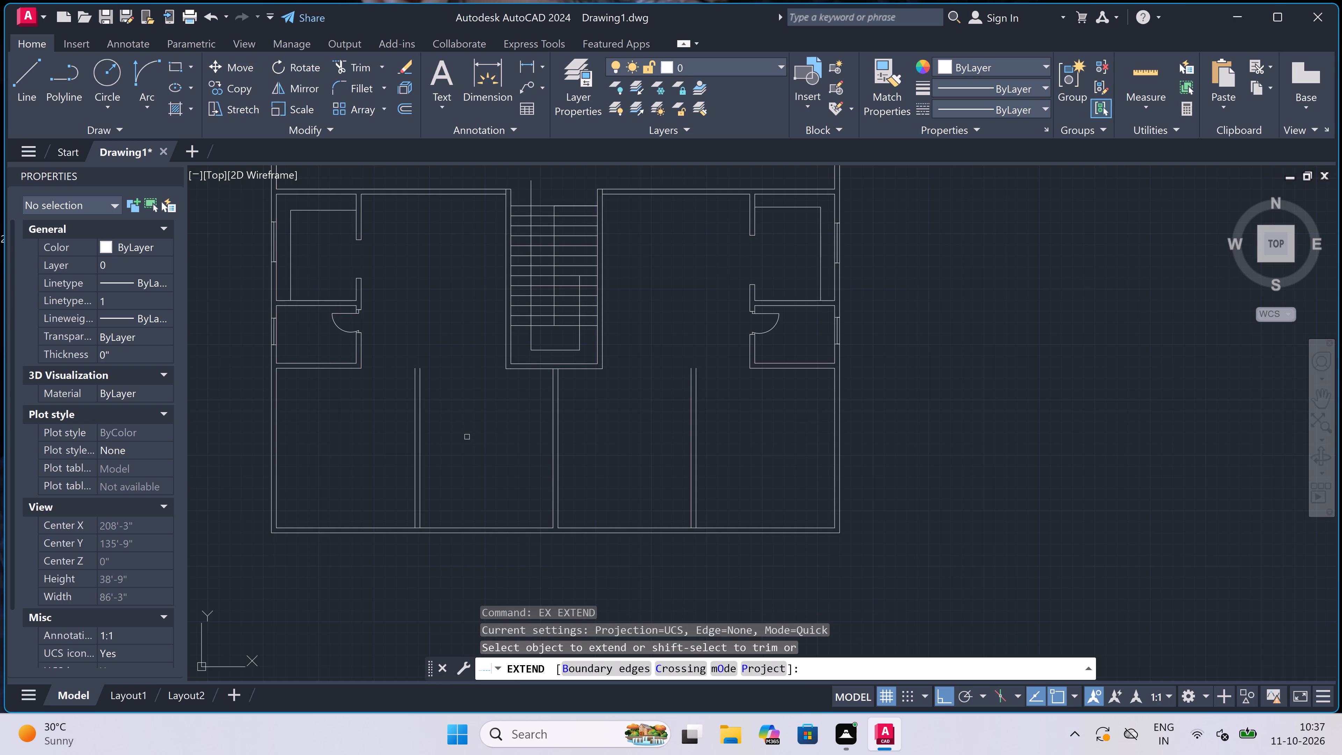
left_click(330, 349)
left_click(339, 418)
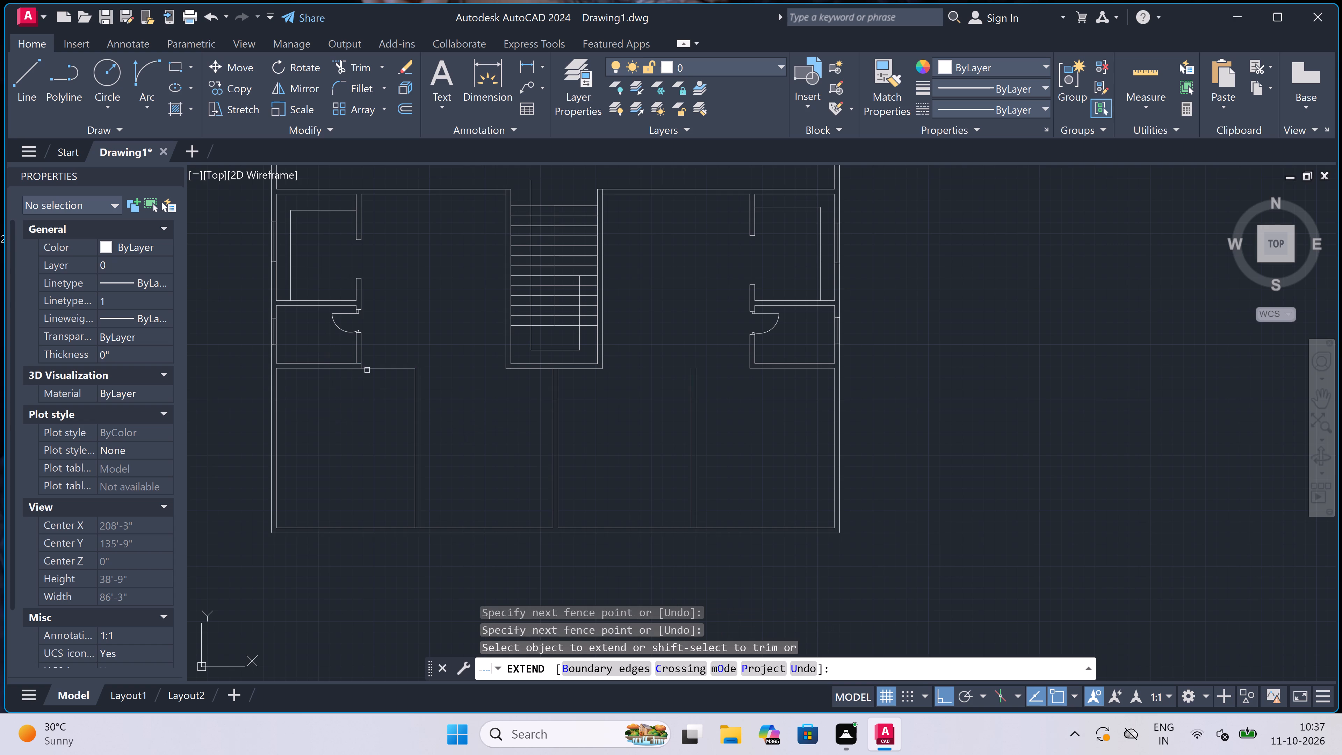
left_click_drag(332, 350, 336, 354)
left_click(351, 414)
left_click(401, 325)
left_click(393, 424)
left_click_drag(429, 324, 424, 330)
left_click(379, 420)
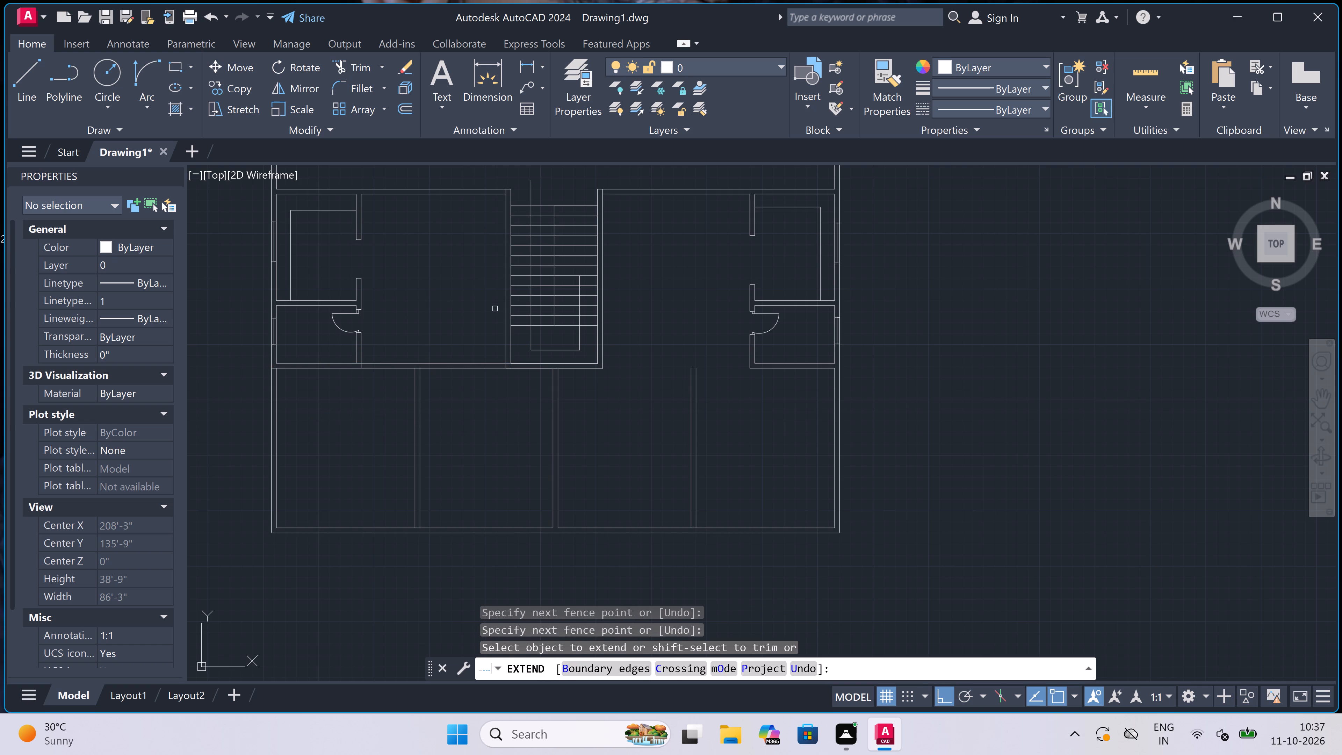
Extend the same two wall lines past the stairwell, across to the small east room and the east exterior wall.
left_click(495, 309)
left_click(496, 437)
left_click(466, 311)
left_click(471, 420)
left_click(650, 322)
left_click(636, 456)
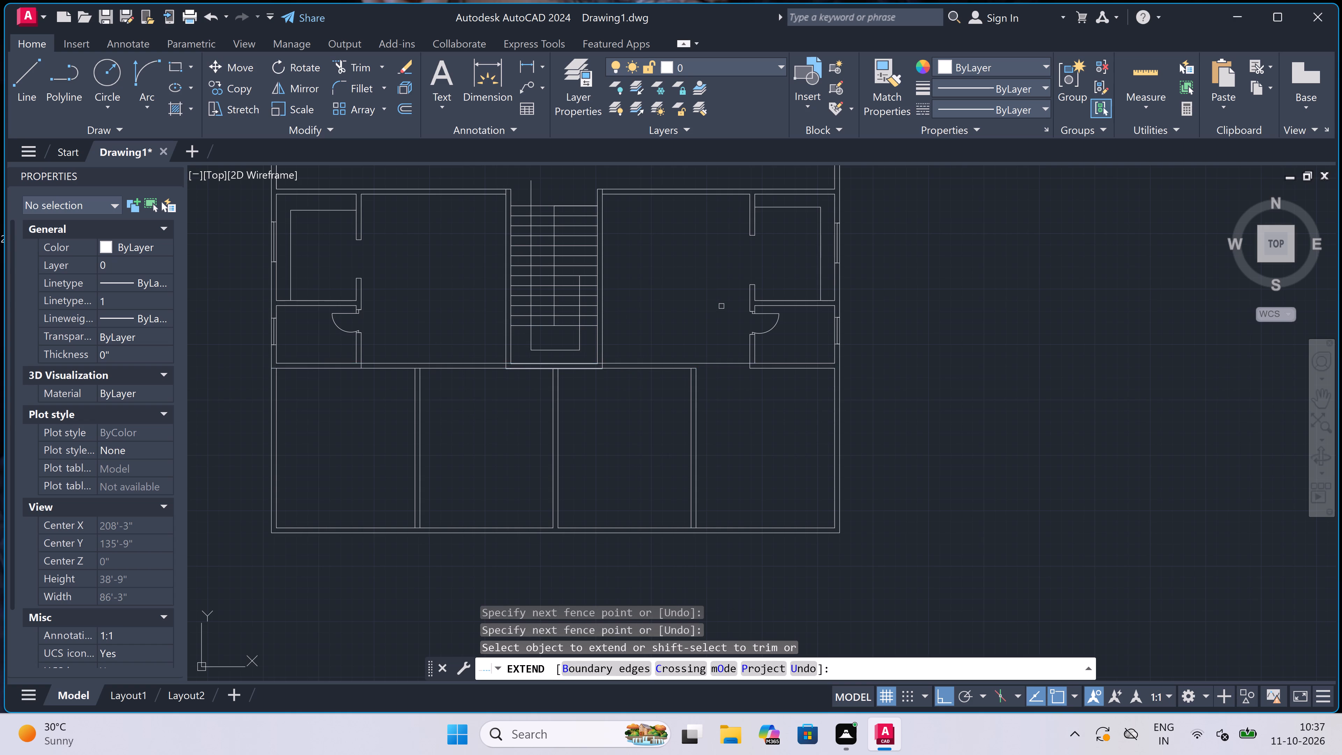
left_click(719, 313)
left_click(637, 436)
scroll(563, 357, "up", 5)
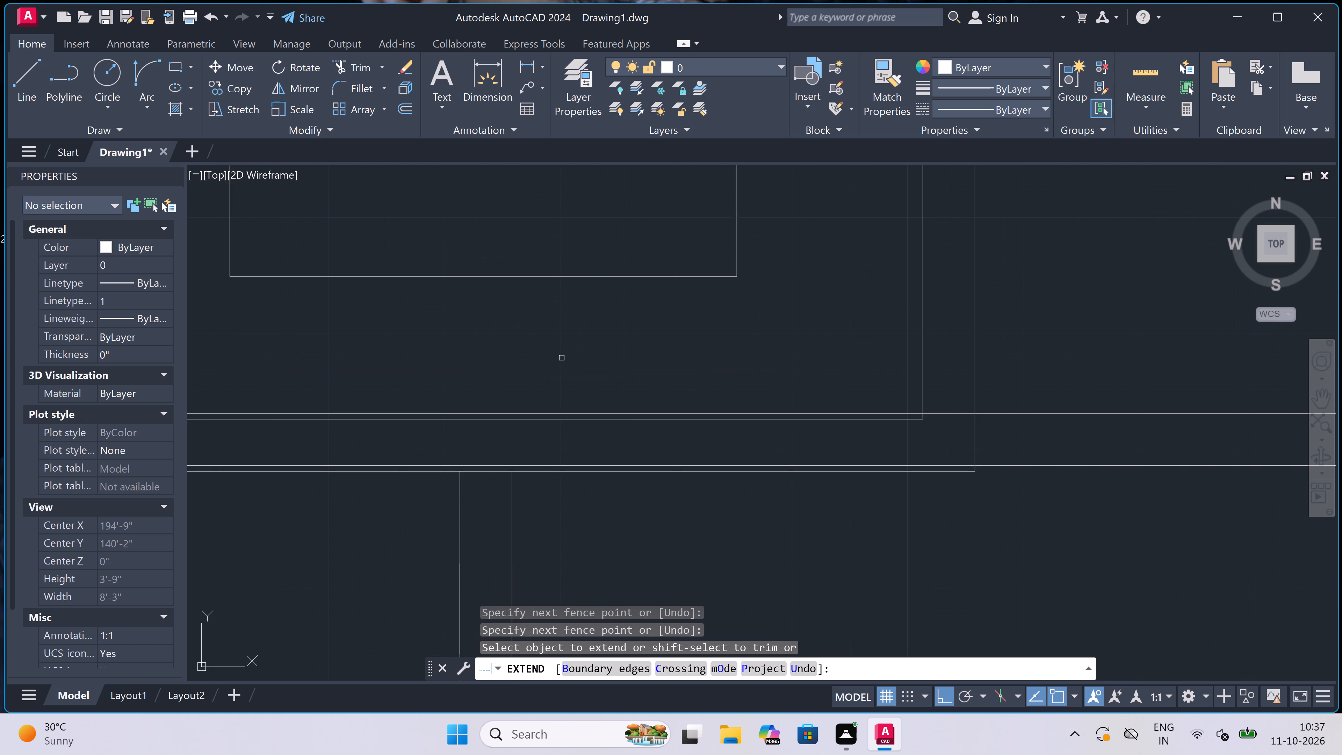
key("Escape")
Trim the stairwell's inner wall stub at its southwest corner and remove the duplicate inner south line below the extended line.
scroll(558, 347, "down", 3)
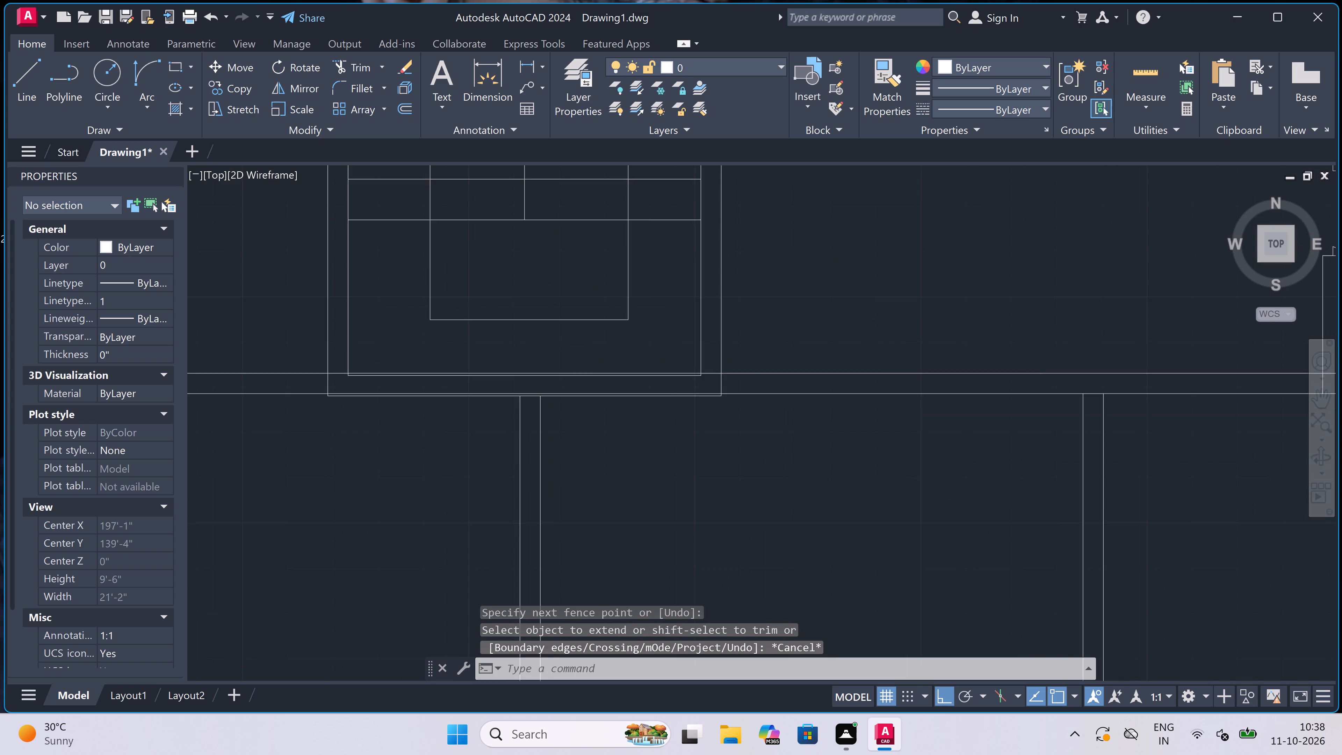
scroll(490, 350, "up", 3)
scroll(490, 350, "down", 2)
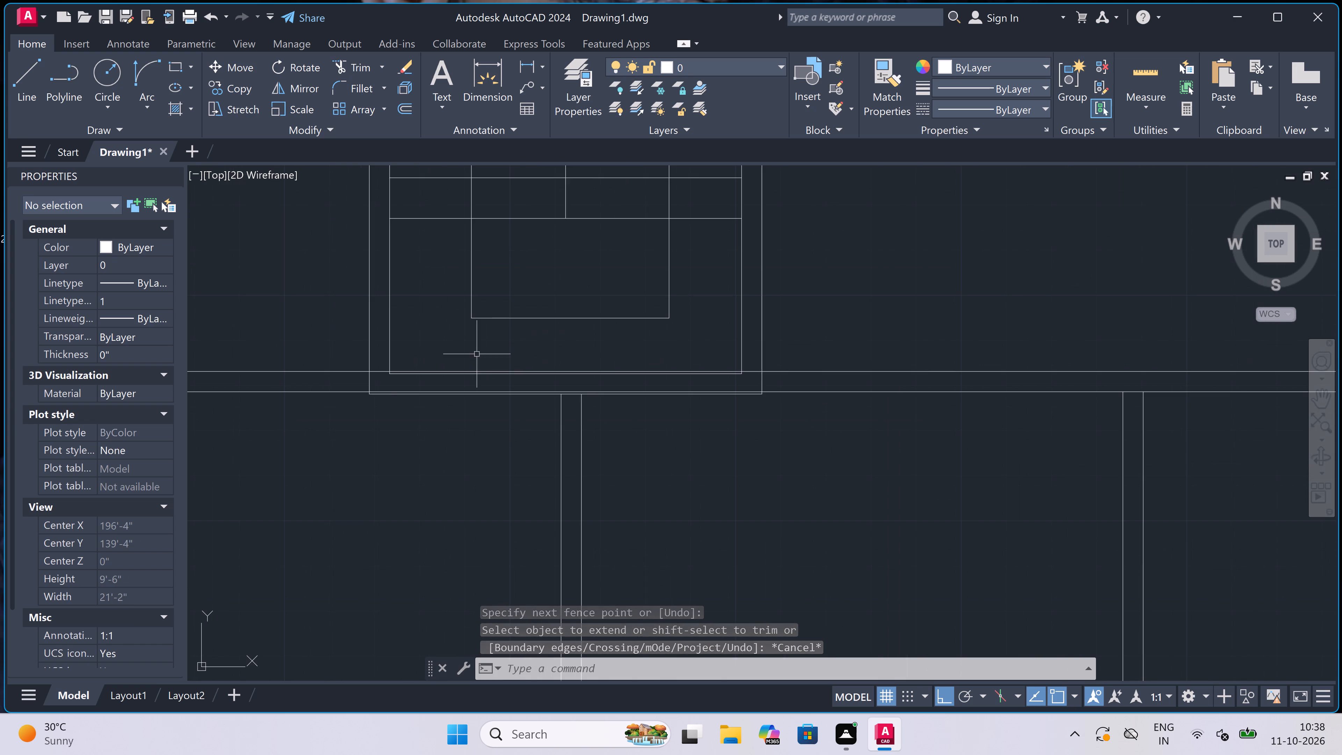
scroll(391, 365, "up", 2)
type("tr")
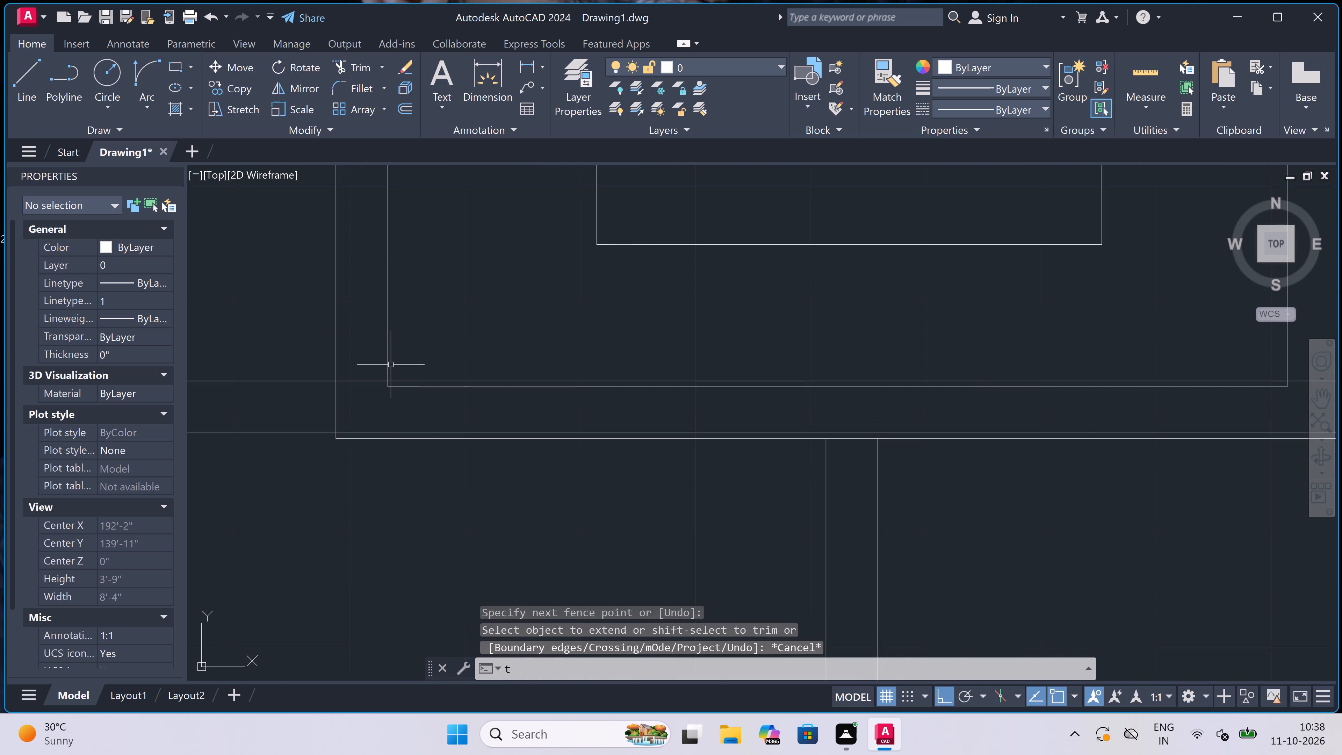
key("space")
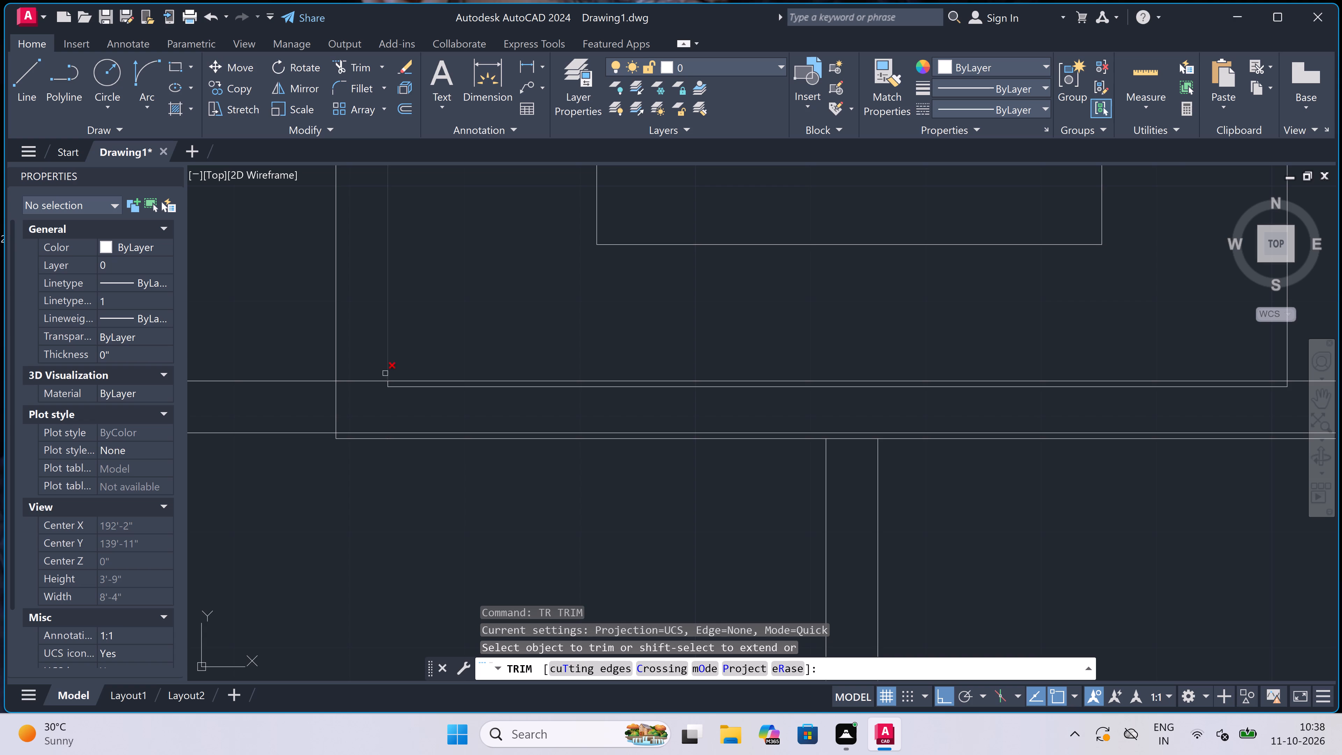
scroll(384, 377, "up", 2)
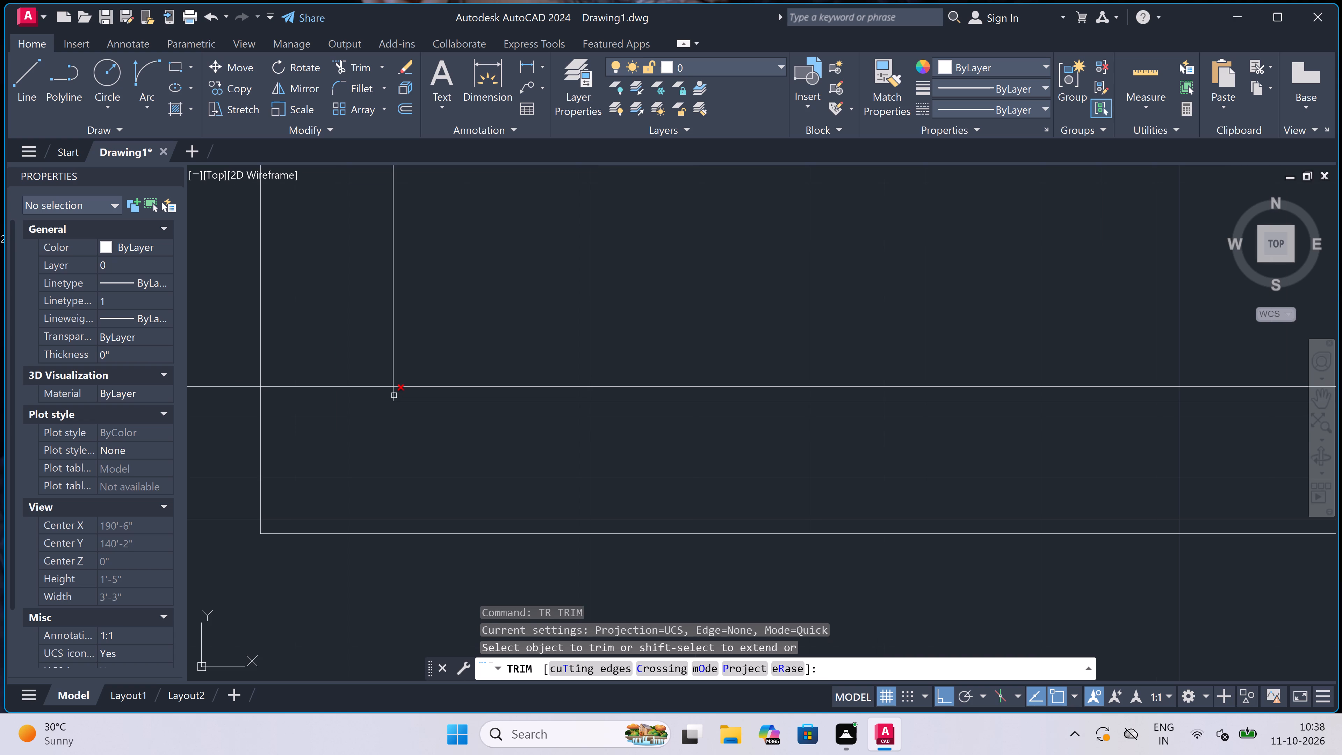
left_click(394, 393)
left_click(402, 403)
scroll(402, 403, "down", 3)
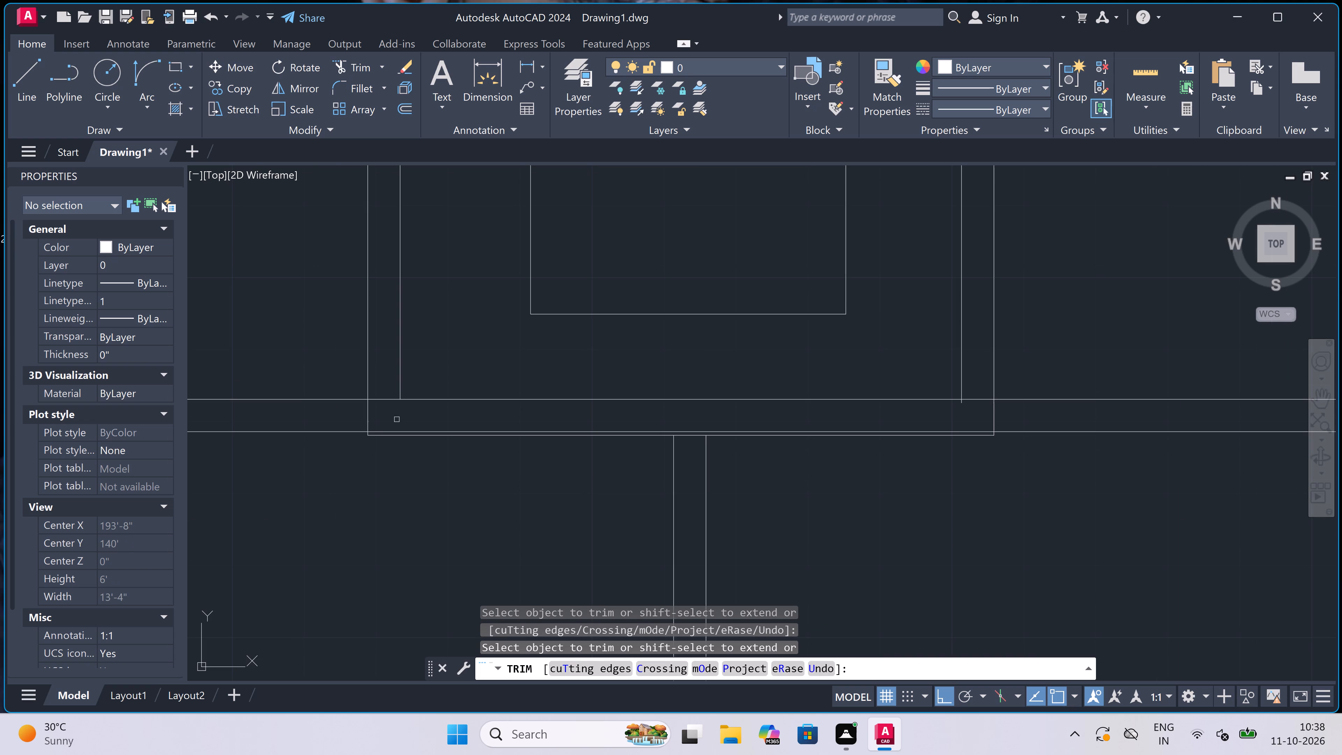
Trim the stairwell's outer wall stub at its southwest corner and the duplicate outer south line up to the central partition.
scroll(365, 432, "up", 6)
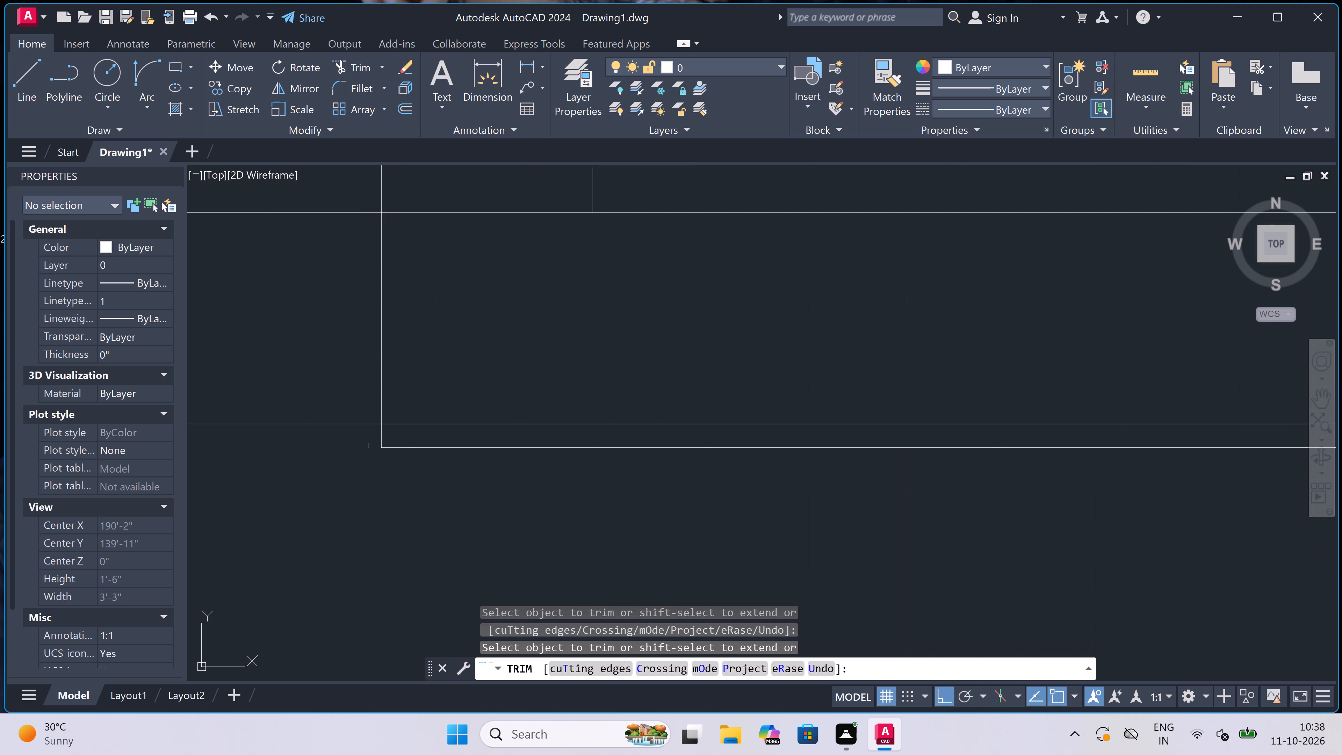
left_click(369, 435)
left_click(548, 465)
scroll(548, 466, "down", 4)
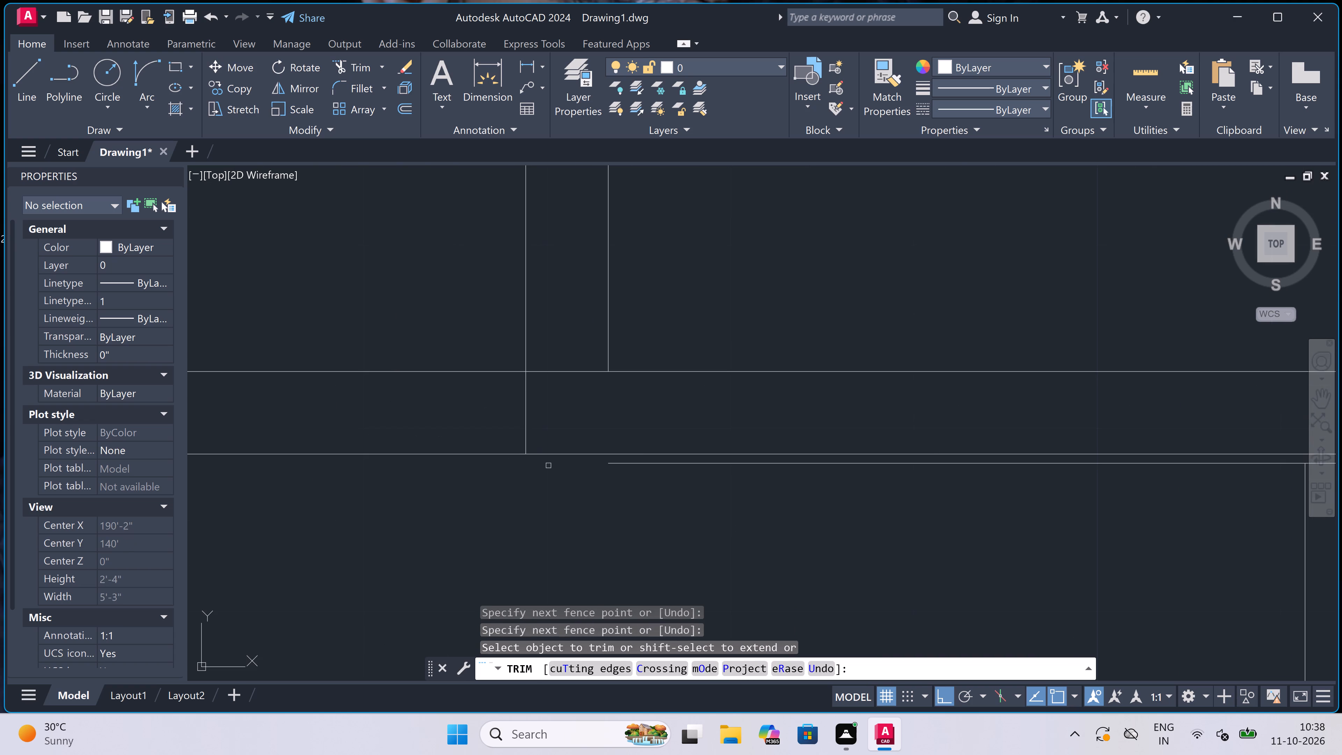
left_click(640, 460)
left_click(628, 484)
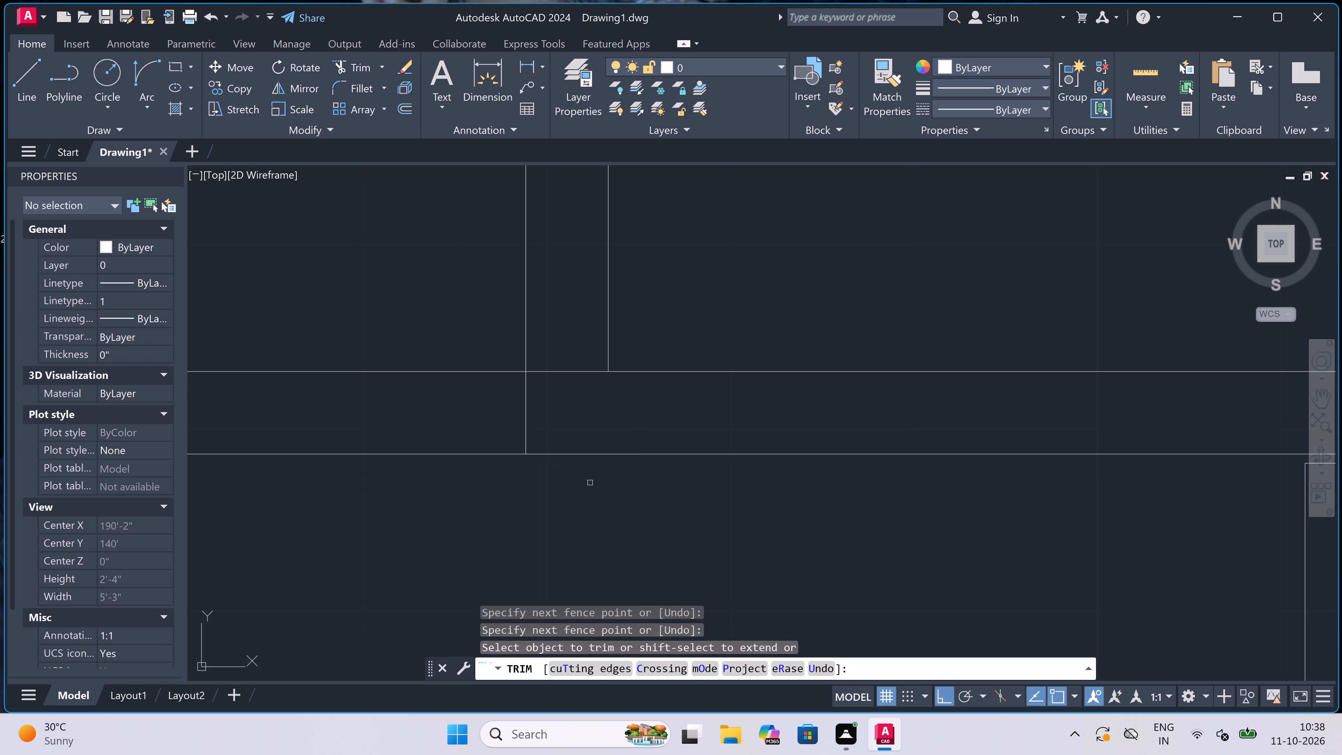
Trim the duplicate outer south line from the central partition east to the stairwell's southeast corner.
scroll(457, 473, "down", 5)
scroll(442, 418, "down", 1)
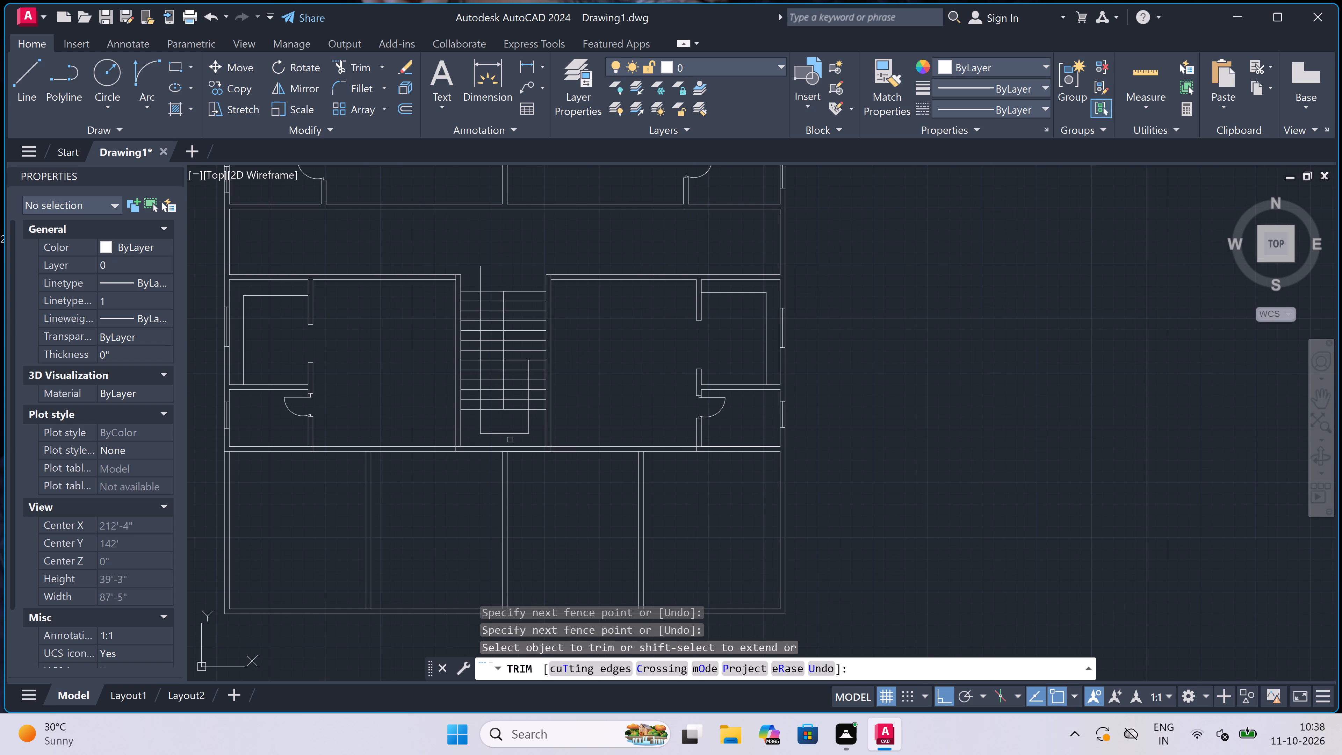
scroll(513, 460, "up", 2)
scroll(533, 430, "up", 3)
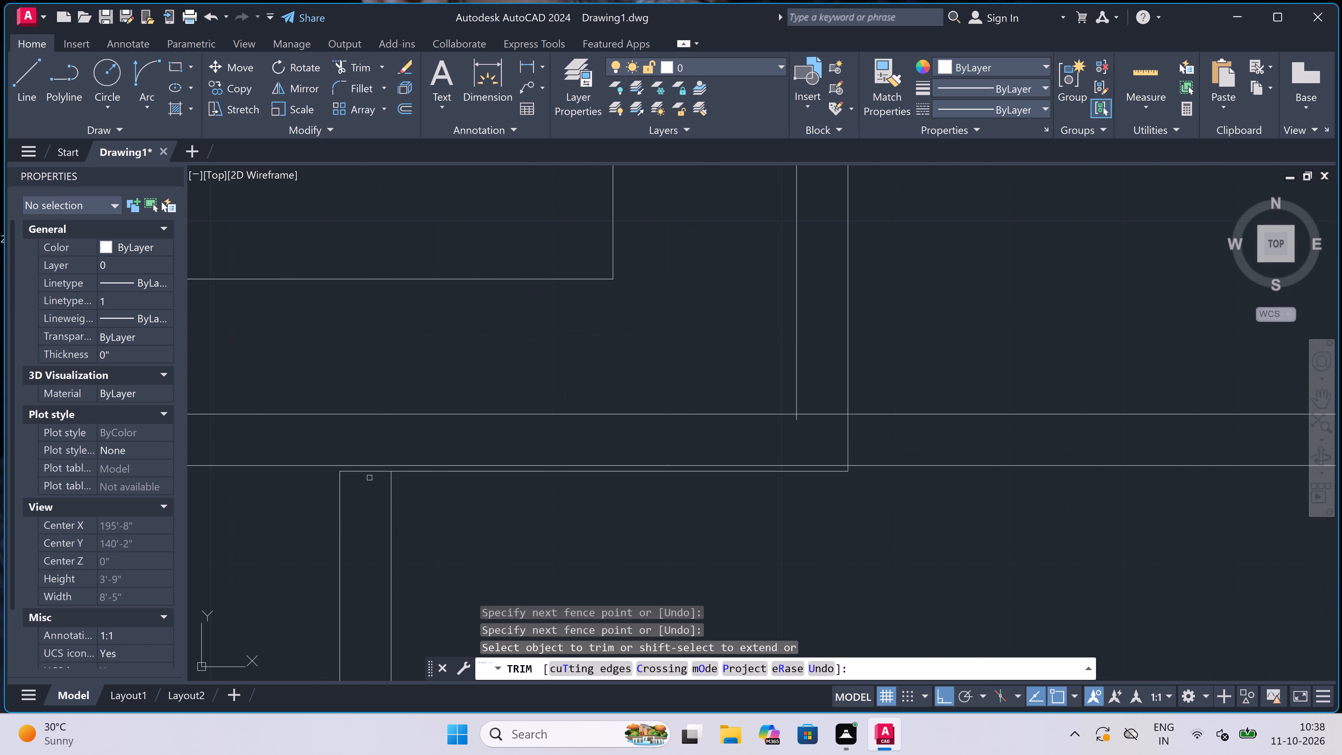
scroll(373, 470, "up", 1)
double_click(373, 470)
scroll(433, 476, "up", 2)
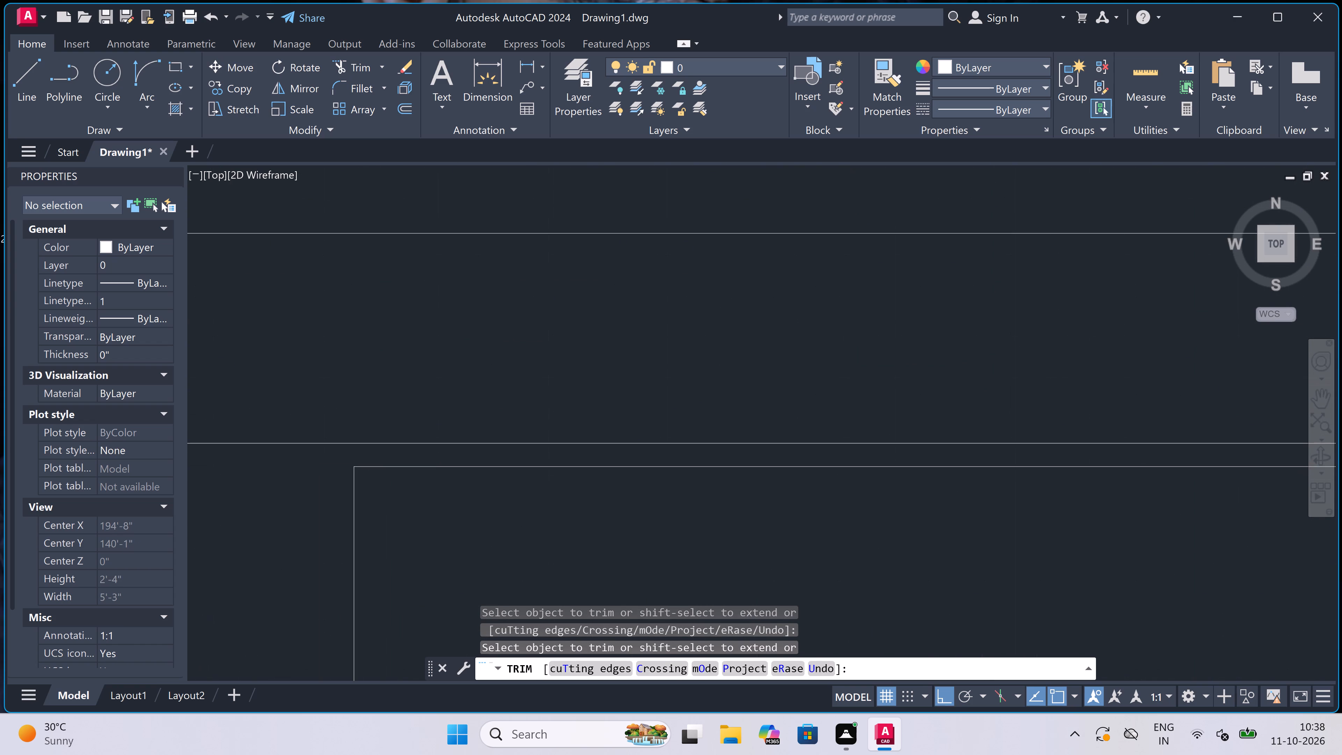
left_click(432, 455)
left_click(424, 505)
scroll(426, 491, "down", 5)
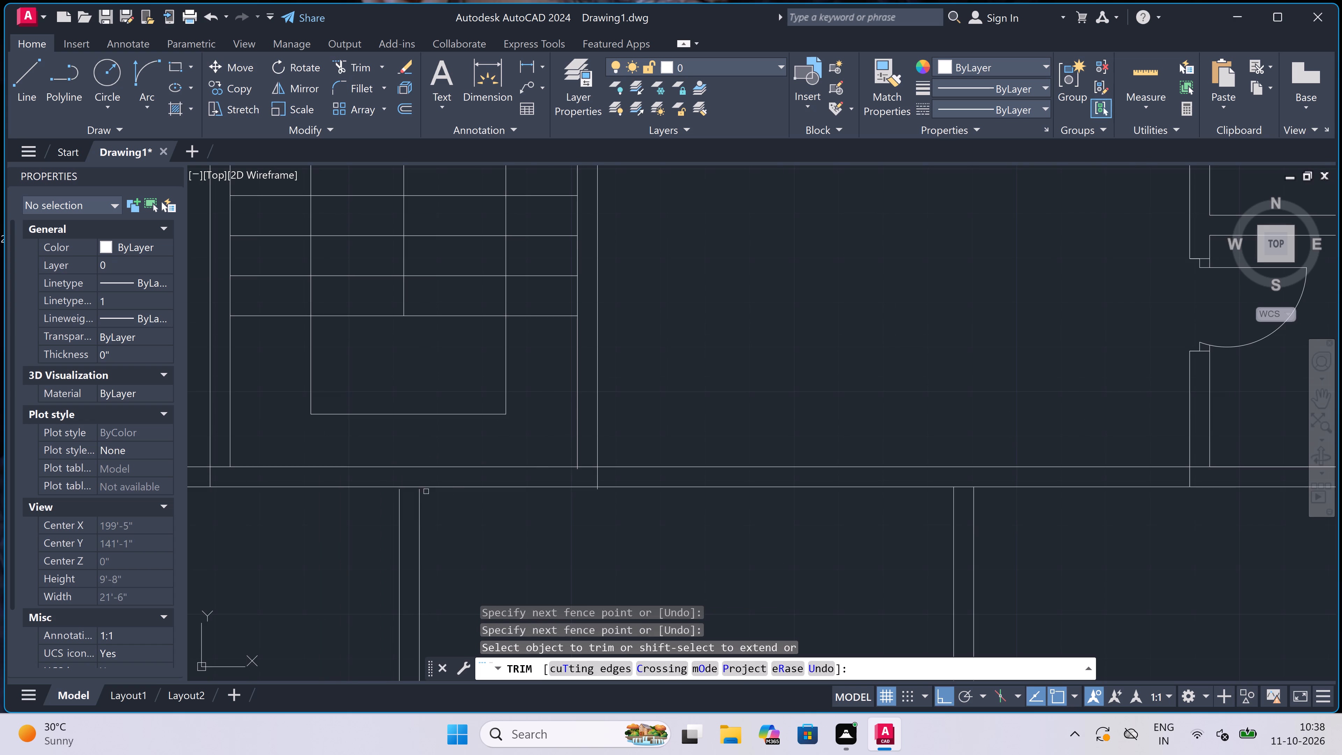
Trim the outer and inner wall stubs that overshoot the south wall lines at the stairwell's southeast corner.
scroll(586, 481, "up", 3)
scroll(621, 508, "up", 2)
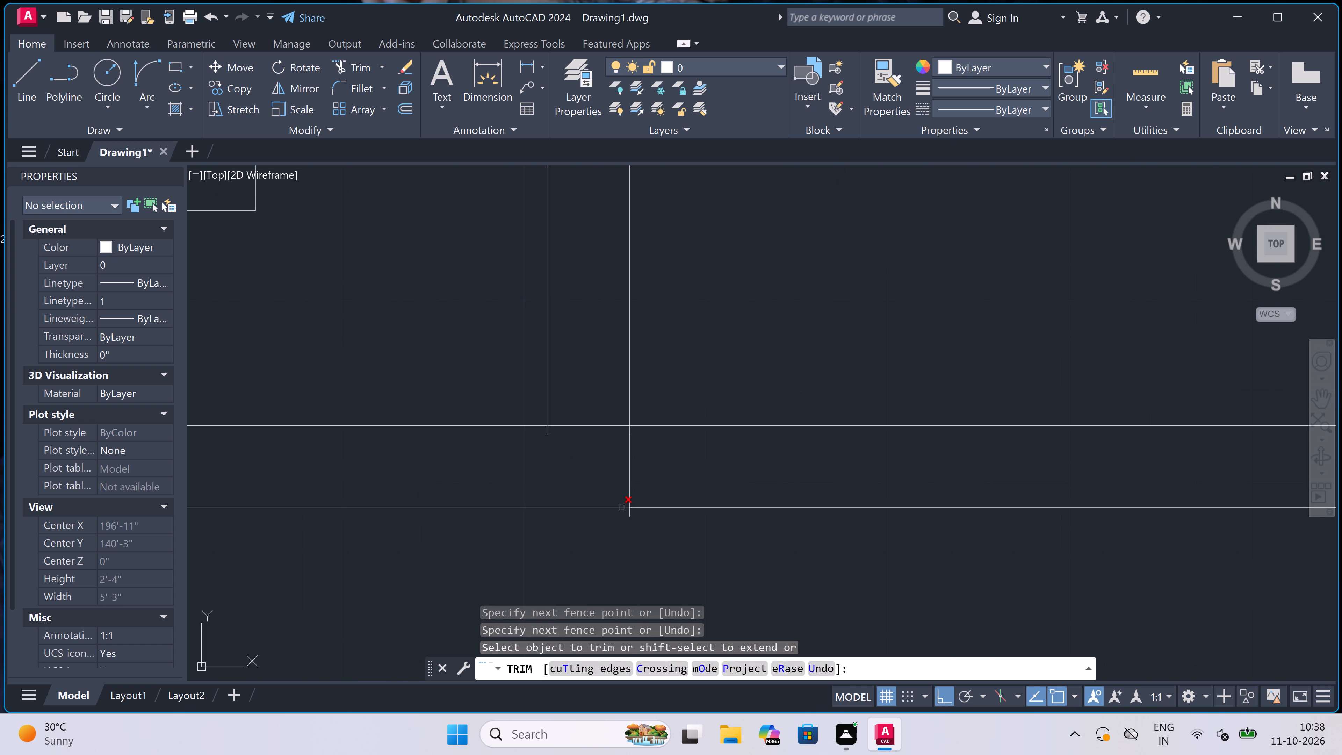
left_click(650, 523)
left_click(589, 530)
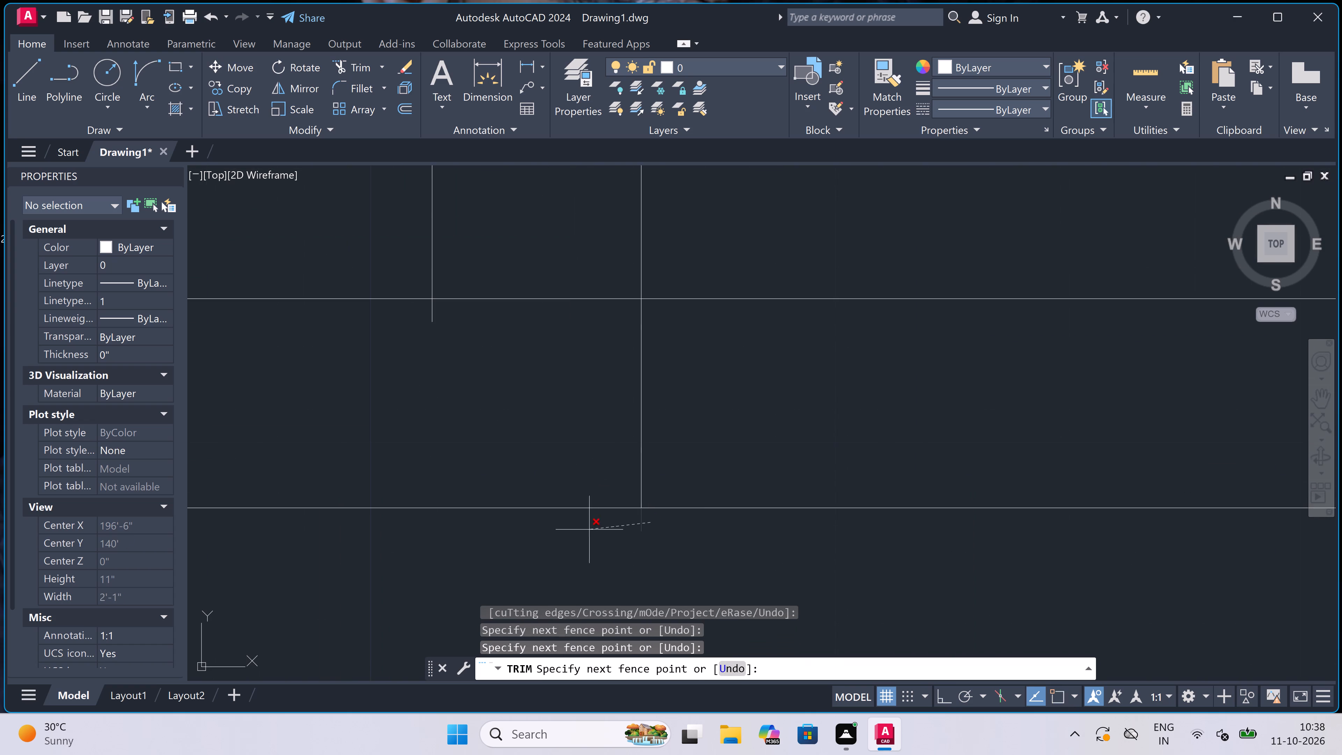
scroll(589, 530, "down", 2)
scroll(524, 448, "up", 3)
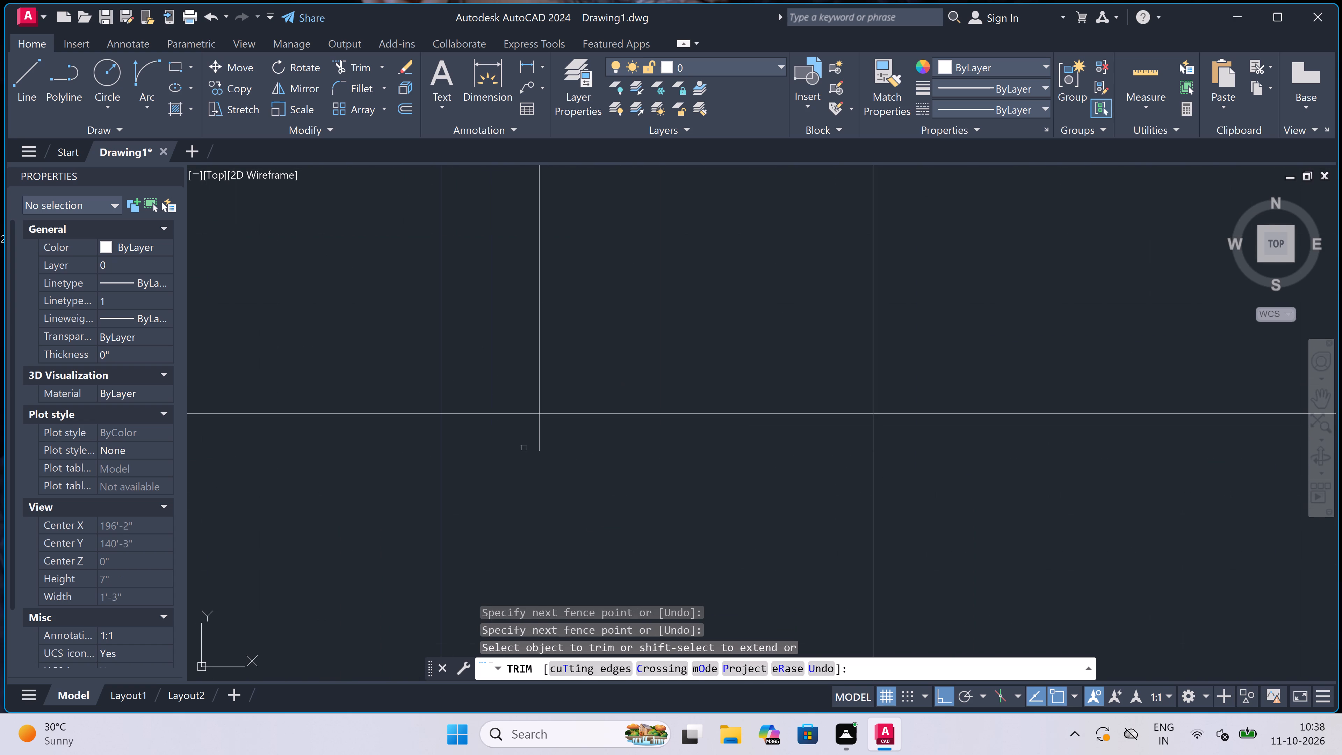
left_click(521, 440)
left_click(642, 433)
Open the junction of the stairwell's east wall with the south wall by trimming the lines crossing it.
scroll(587, 470, "down", 4)
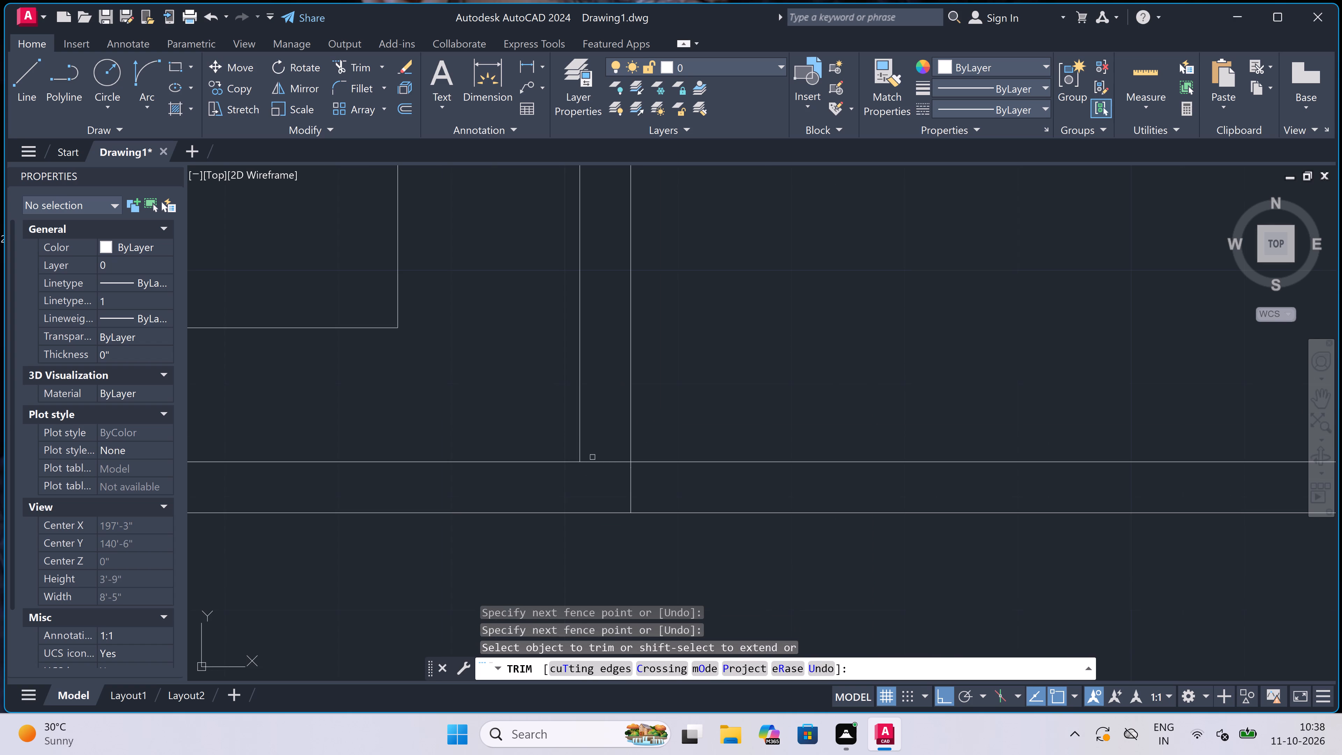
left_click(600, 433)
double_click(595, 496)
scroll(593, 490, "up", 3)
left_click(593, 489)
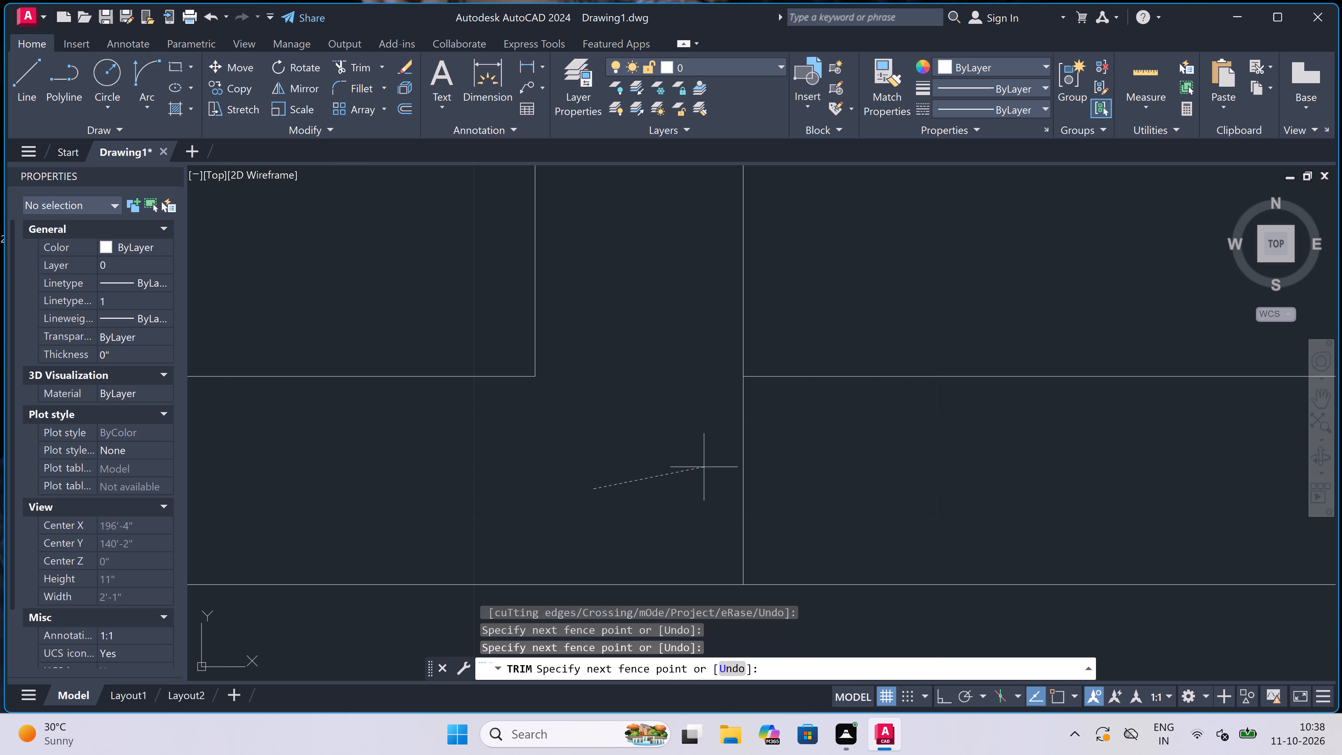
left_click(864, 462)
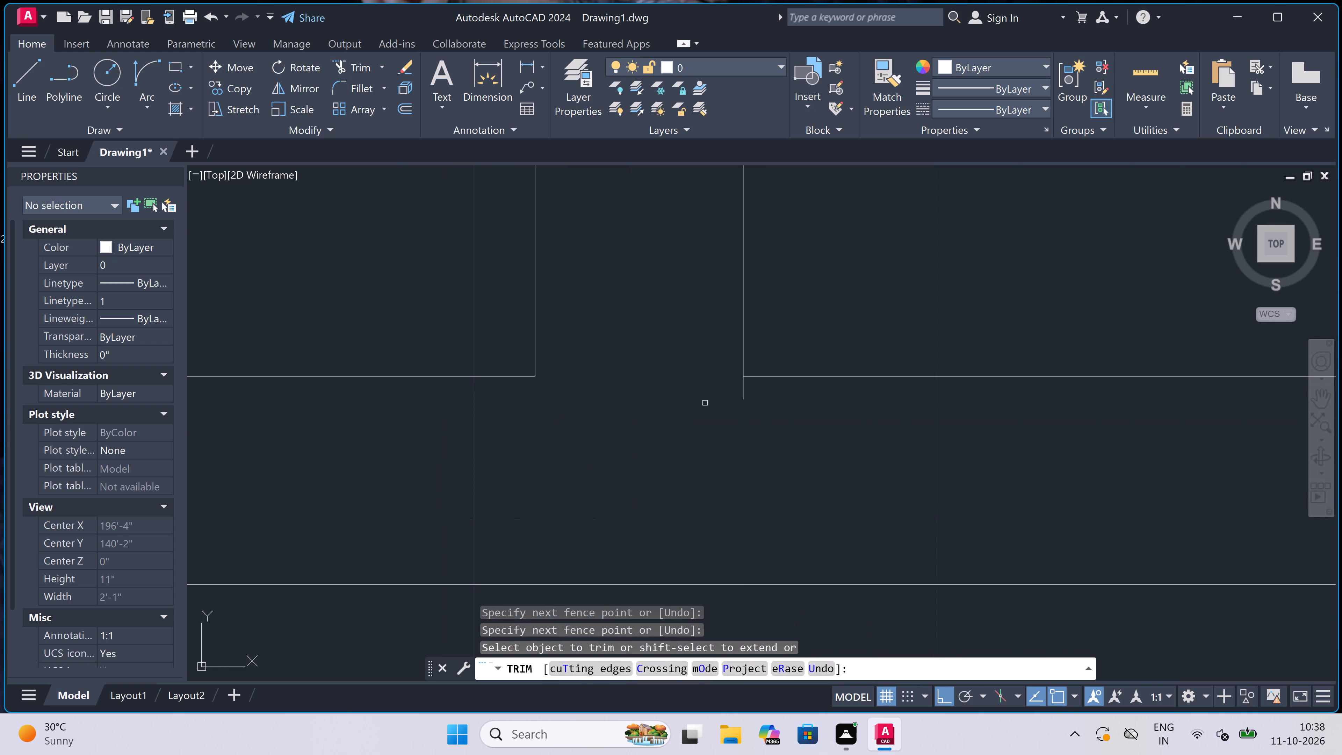
scroll(741, 383, "up", 3)
left_click(773, 394)
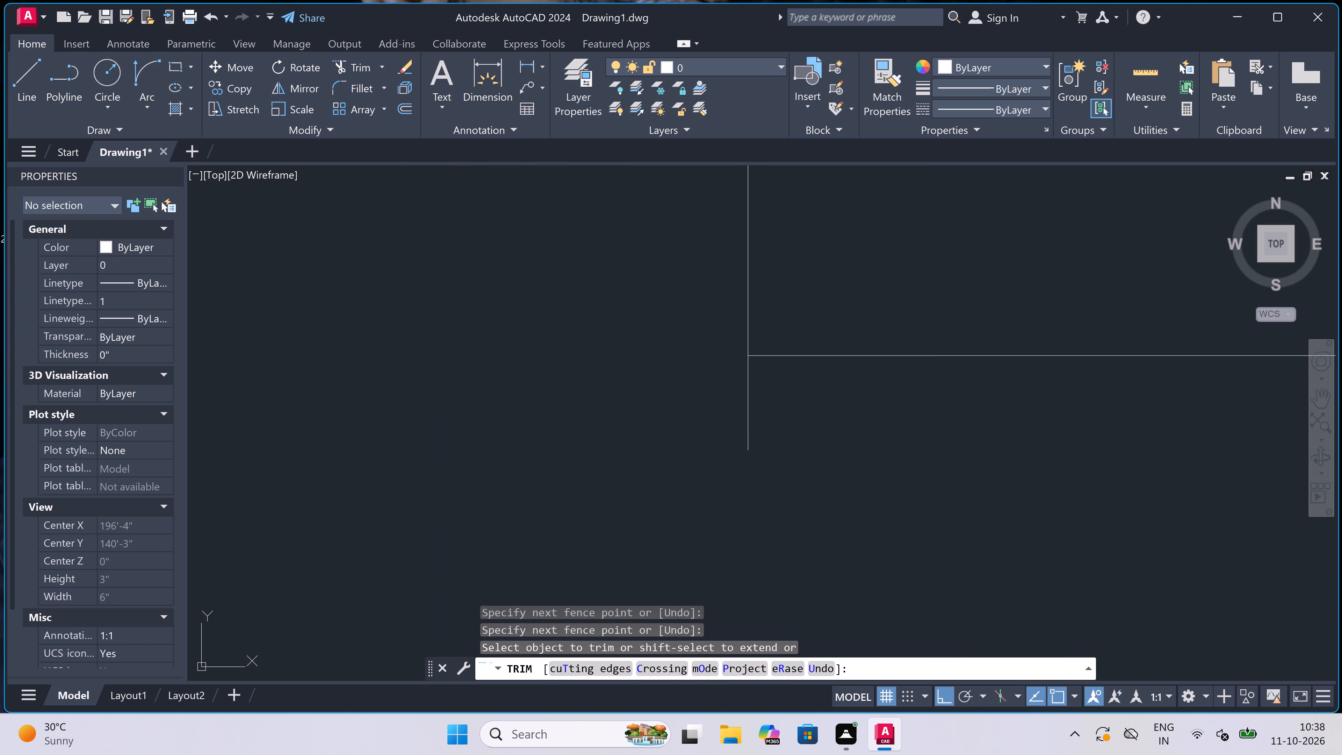
left_click(662, 395)
Open the junction of the stairwell's west wall with the south wall by trimming the lines crossing it.
scroll(521, 381, "down", 10)
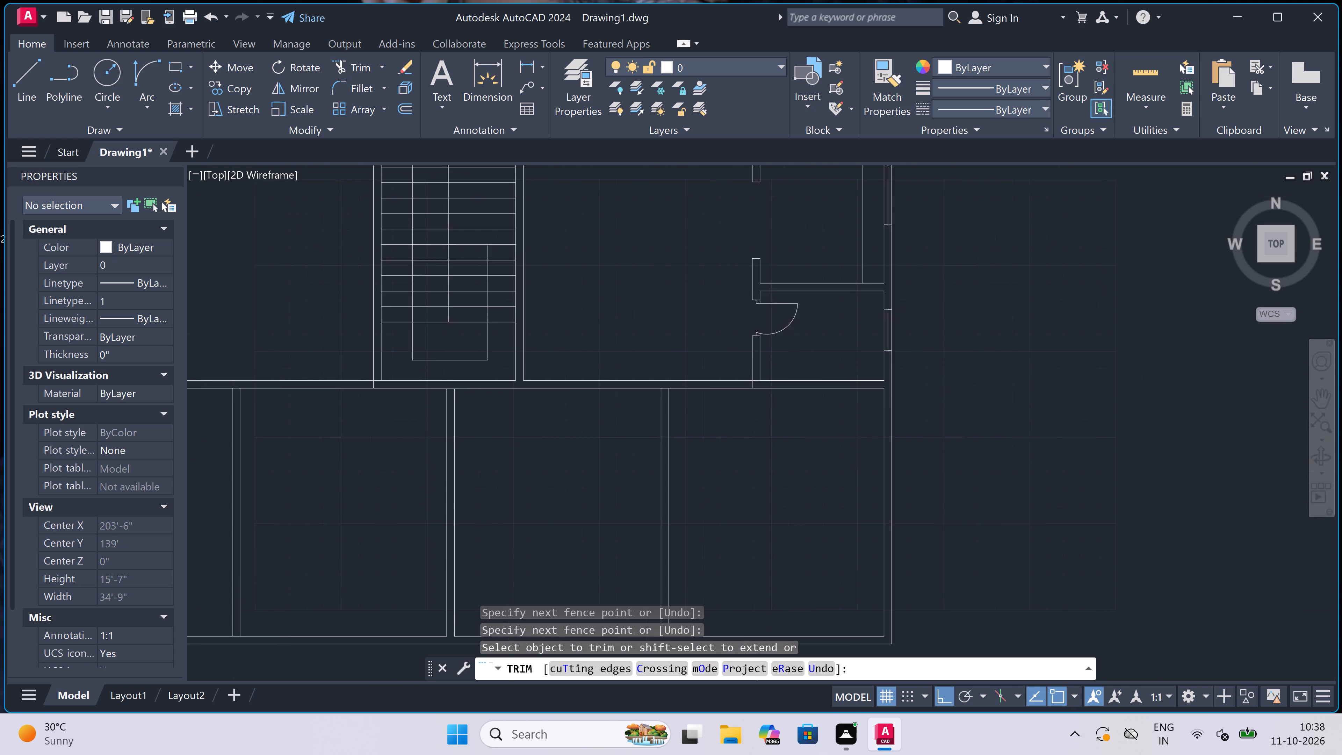
scroll(521, 381, "down", 1)
scroll(462, 379, "up", 3)
scroll(309, 373, "up", 2)
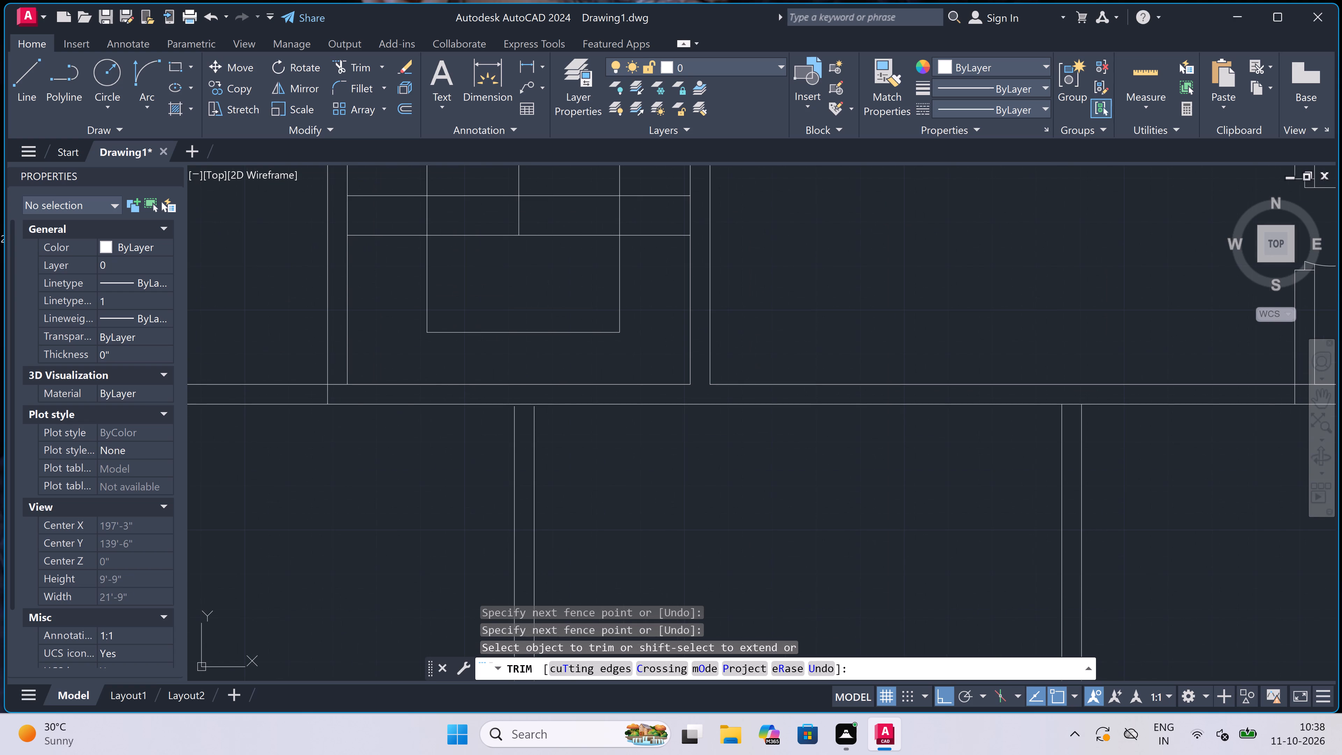
left_click(377, 426)
left_click(384, 373)
scroll(383, 373, "down", 4)
scroll(368, 393, "up", 2)
left_click_drag(368, 393, 373, 394)
left_click(418, 398)
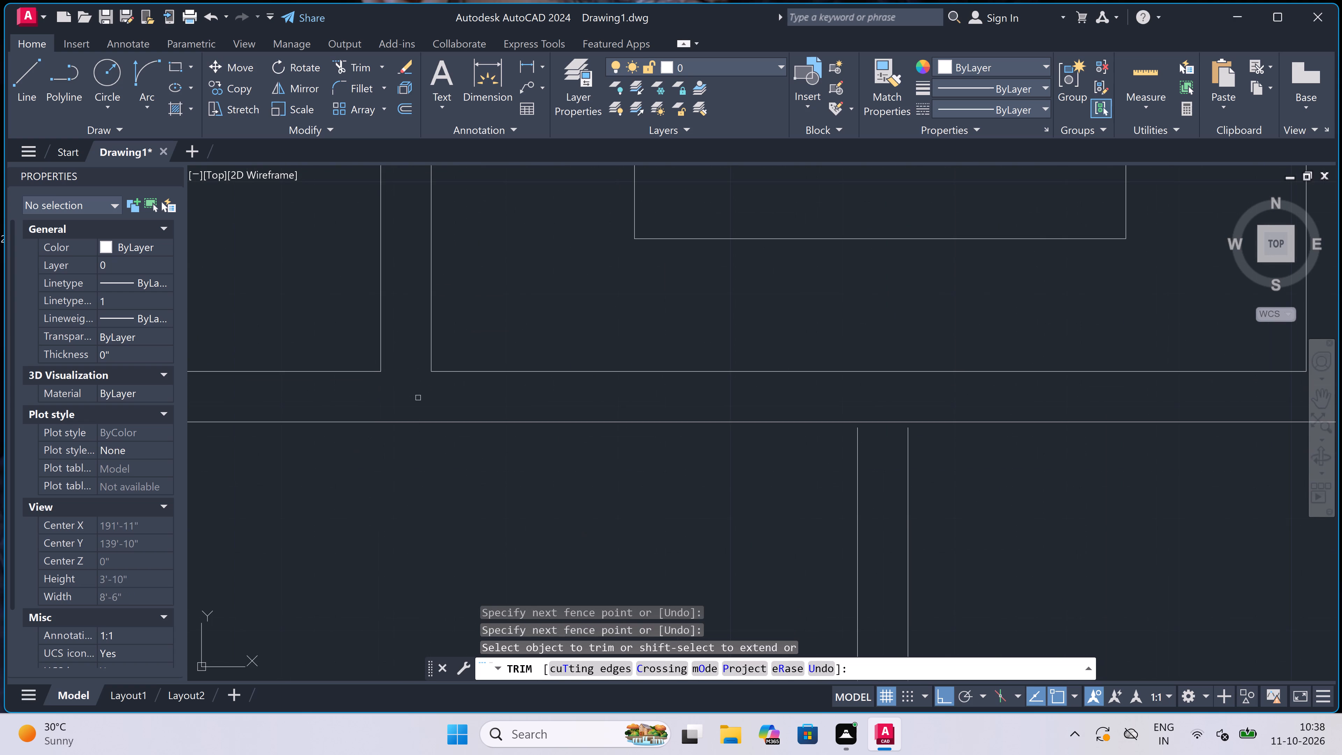
key("Escape")
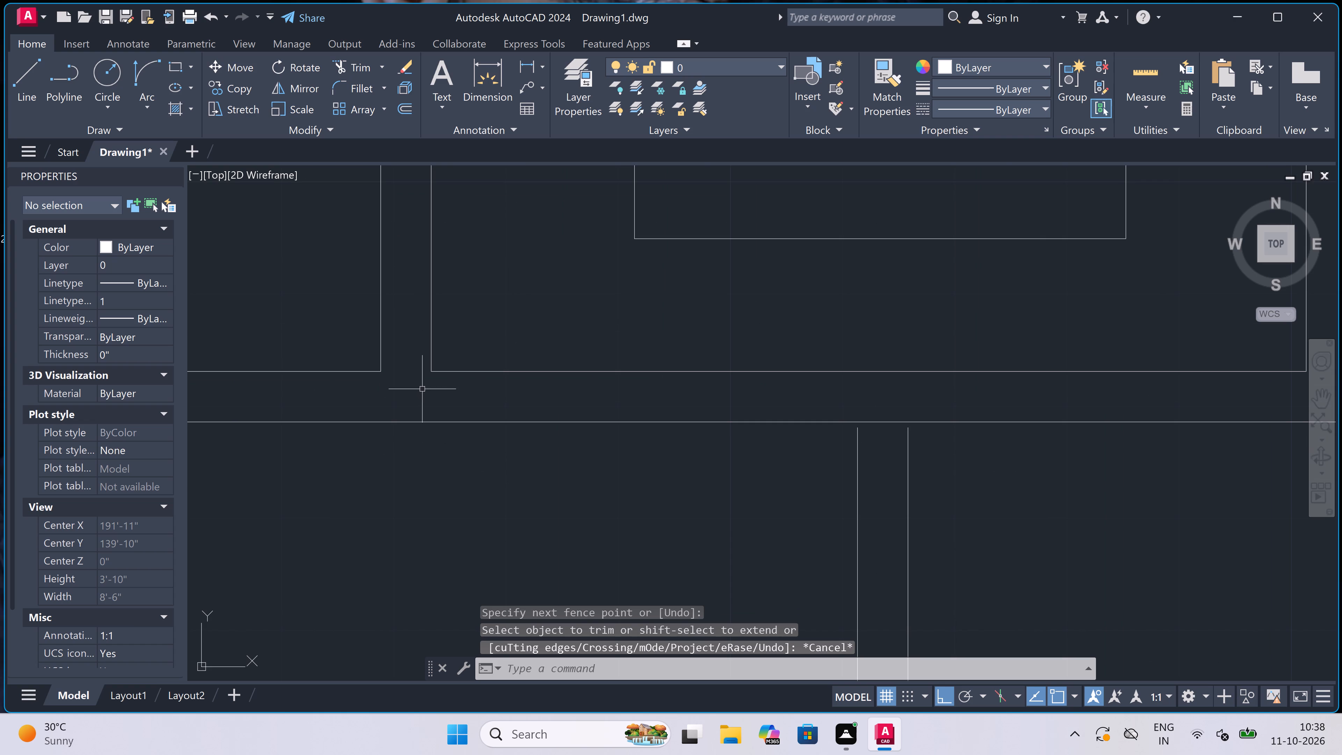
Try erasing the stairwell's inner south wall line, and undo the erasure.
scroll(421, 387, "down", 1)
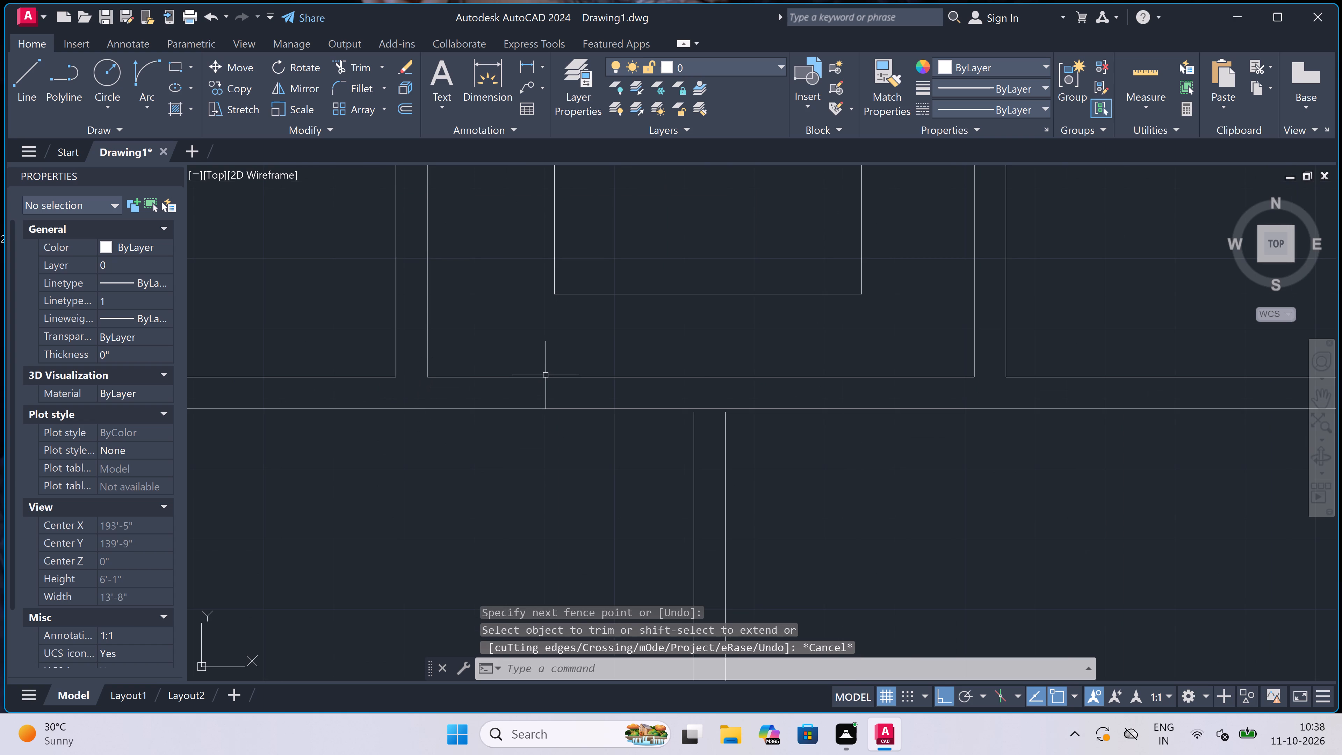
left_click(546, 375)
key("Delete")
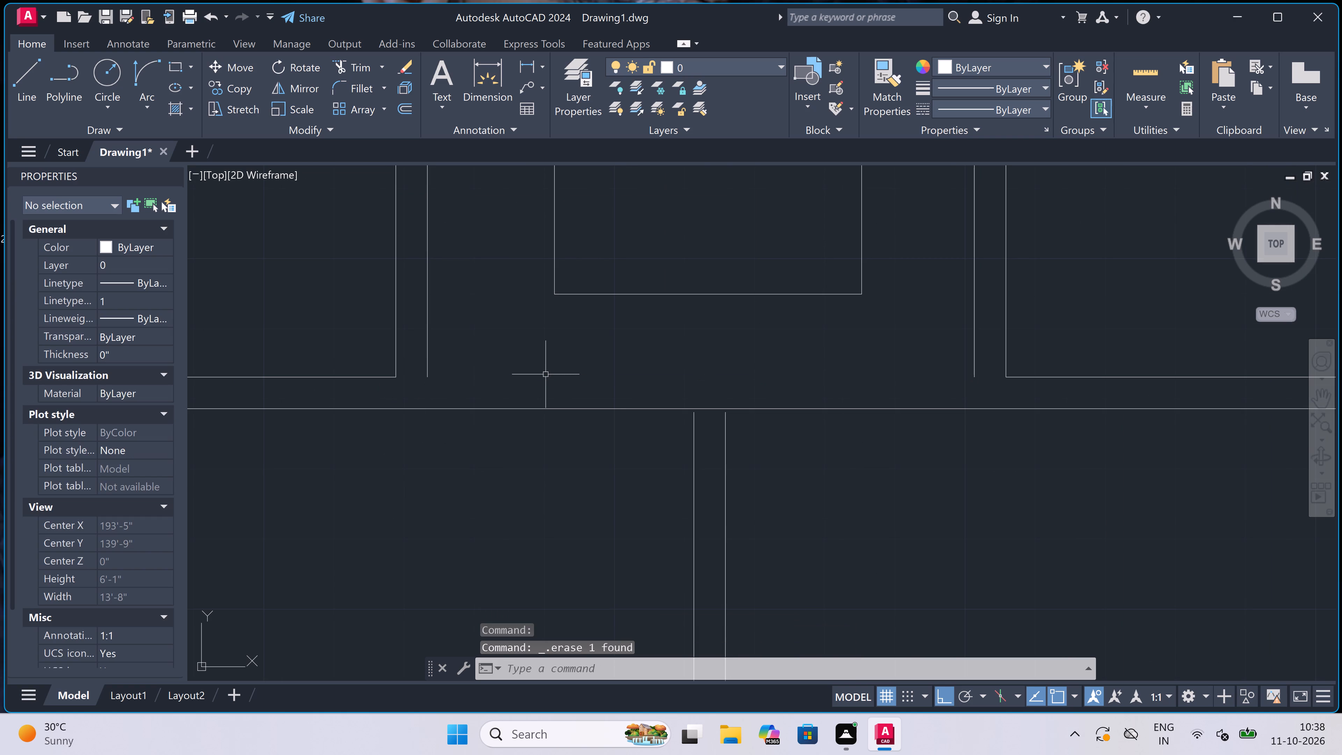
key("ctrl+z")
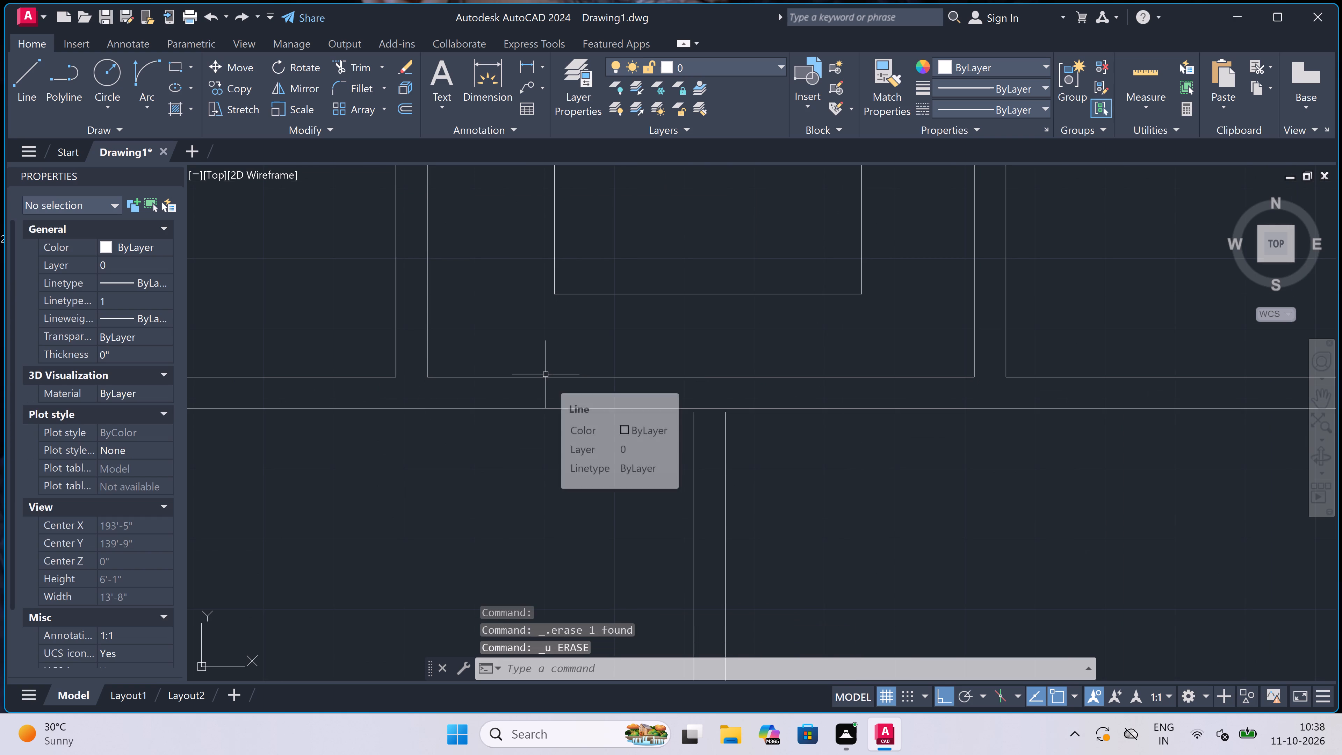
Extend the central partition's two lines north to the outer south wall line below the stairwell.
scroll(544, 374, "down", 3)
scroll(577, 390, "up", 3)
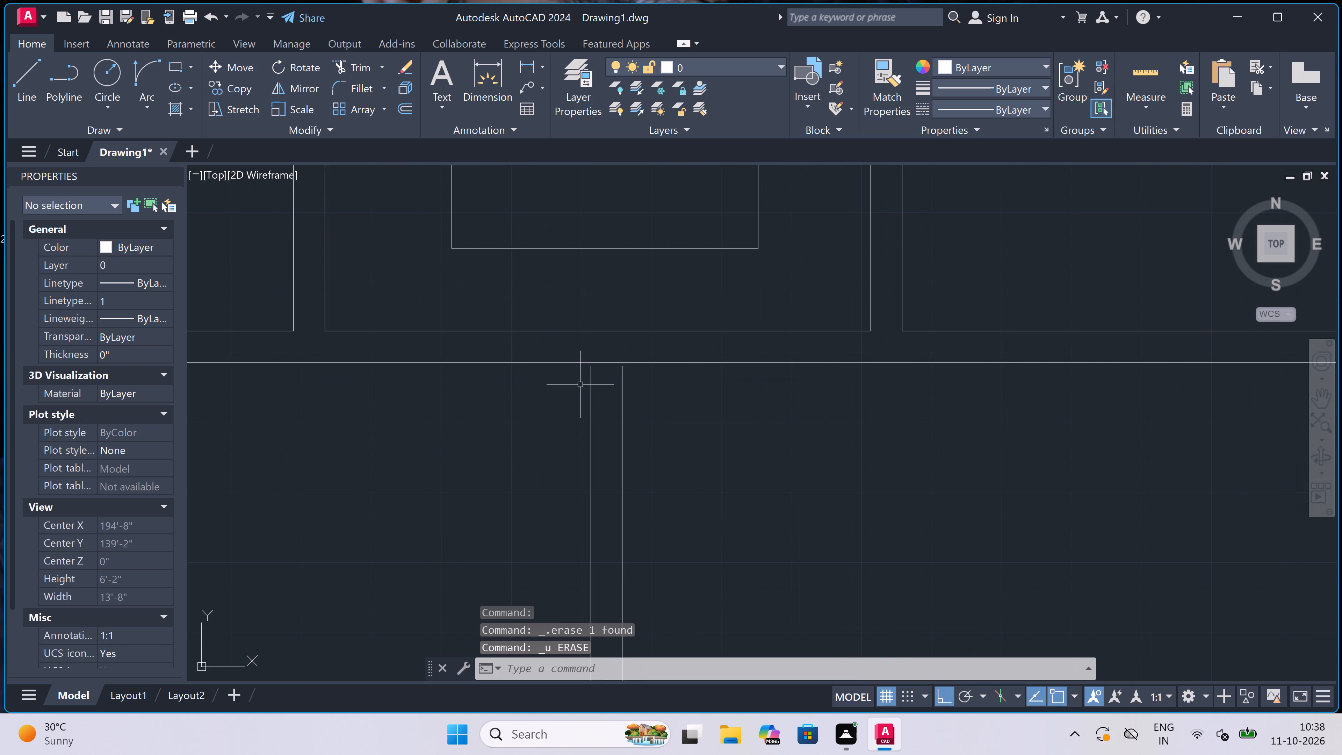
type("ex")
key("space")
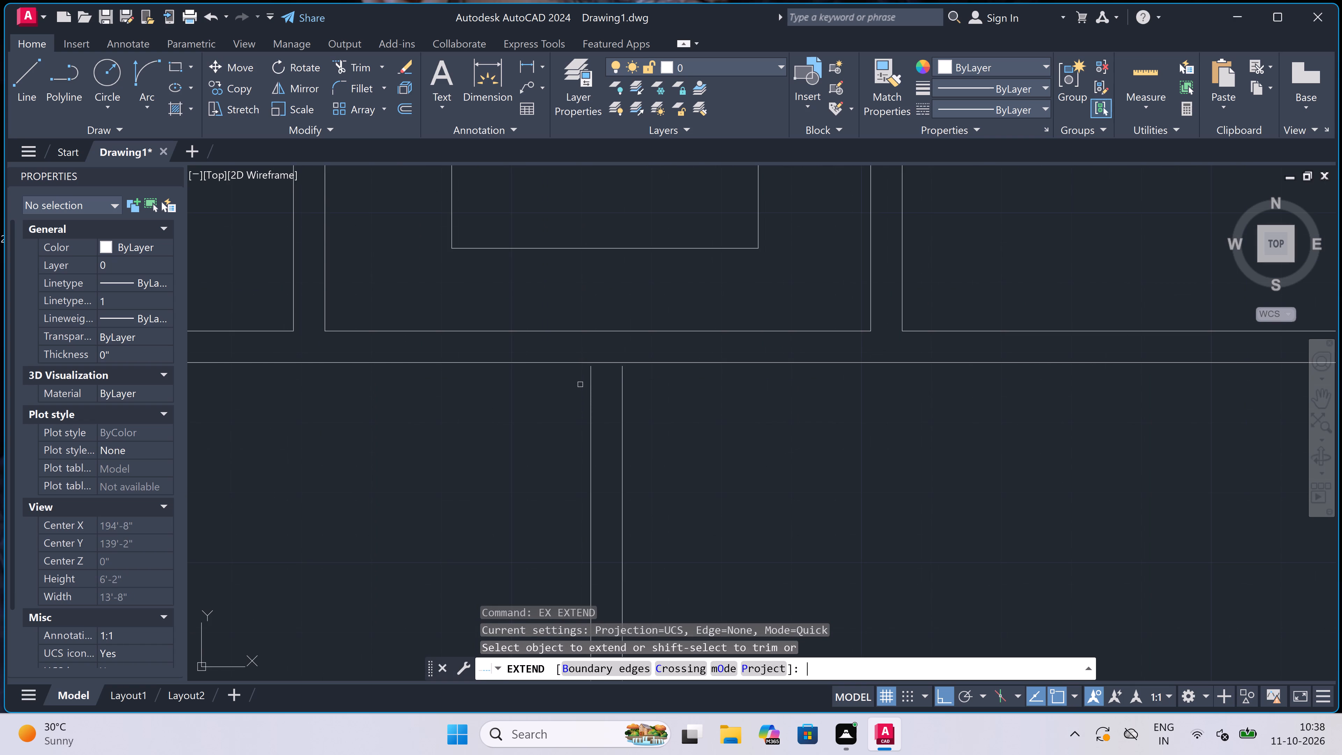
left_click(562, 415)
left_click(805, 414)
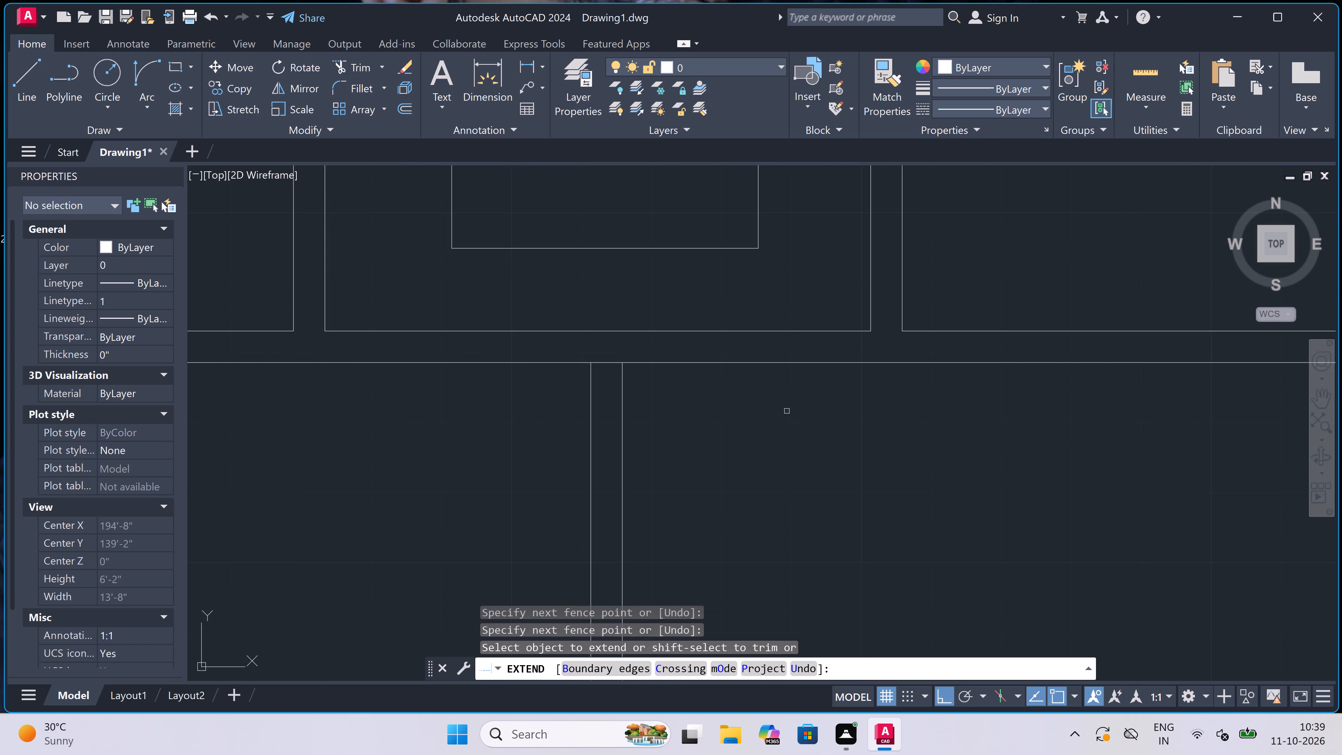
scroll(604, 359, "up", 2)
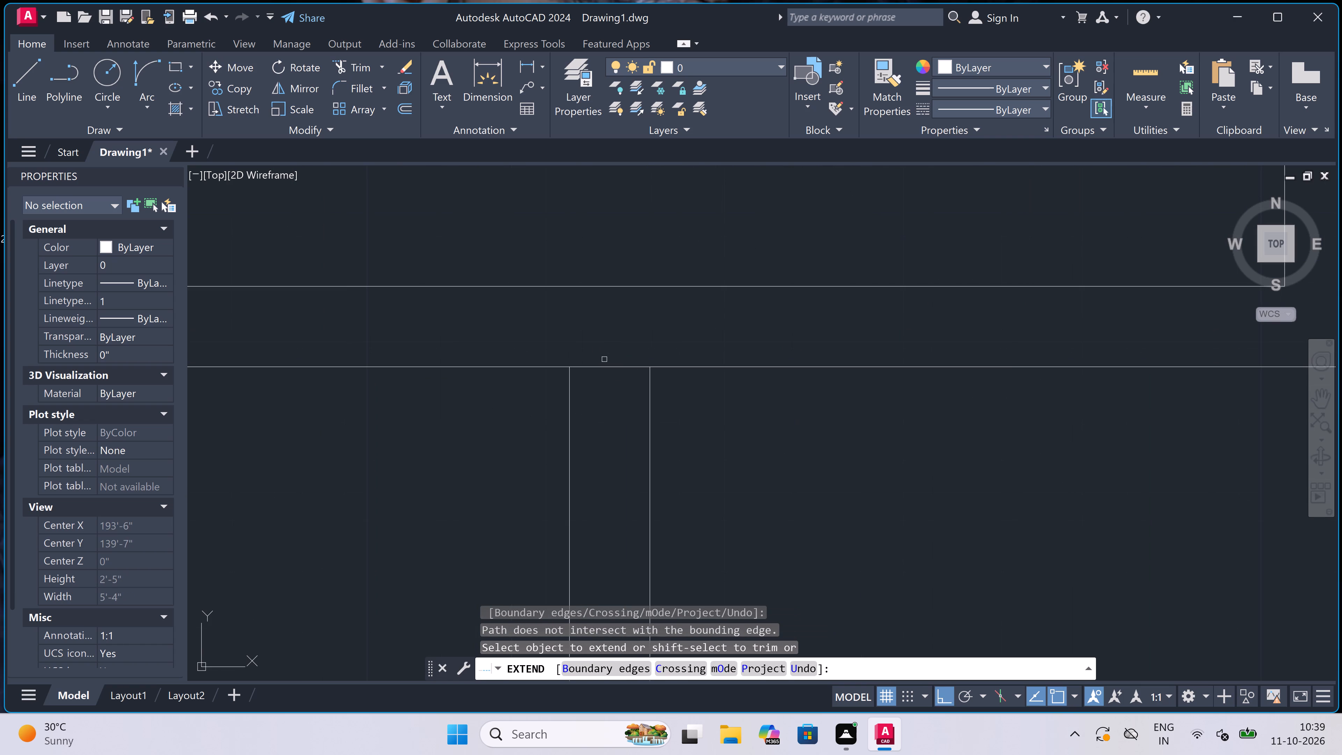
key("Escape")
Trim the south wall line between the two lines of the central partition to open their junction.
type("tr")
key("space")
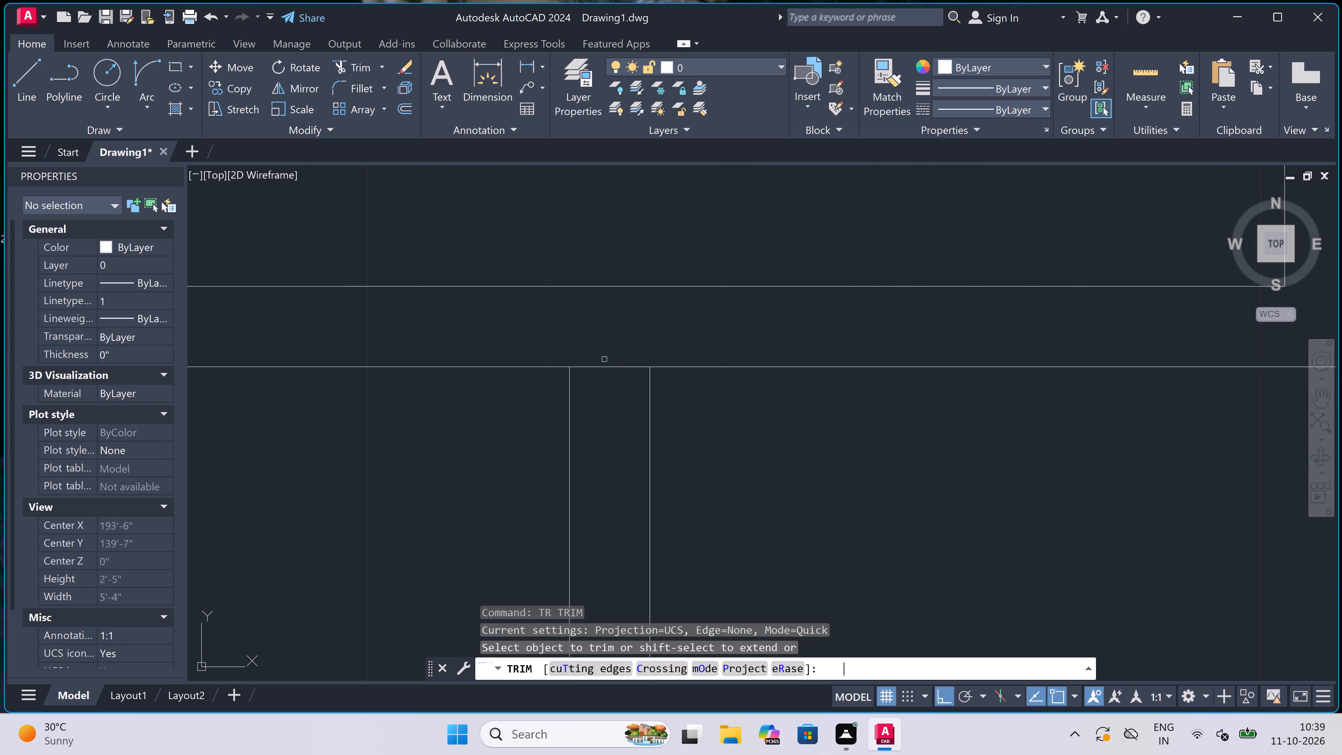
left_click(603, 339)
double_click(598, 501)
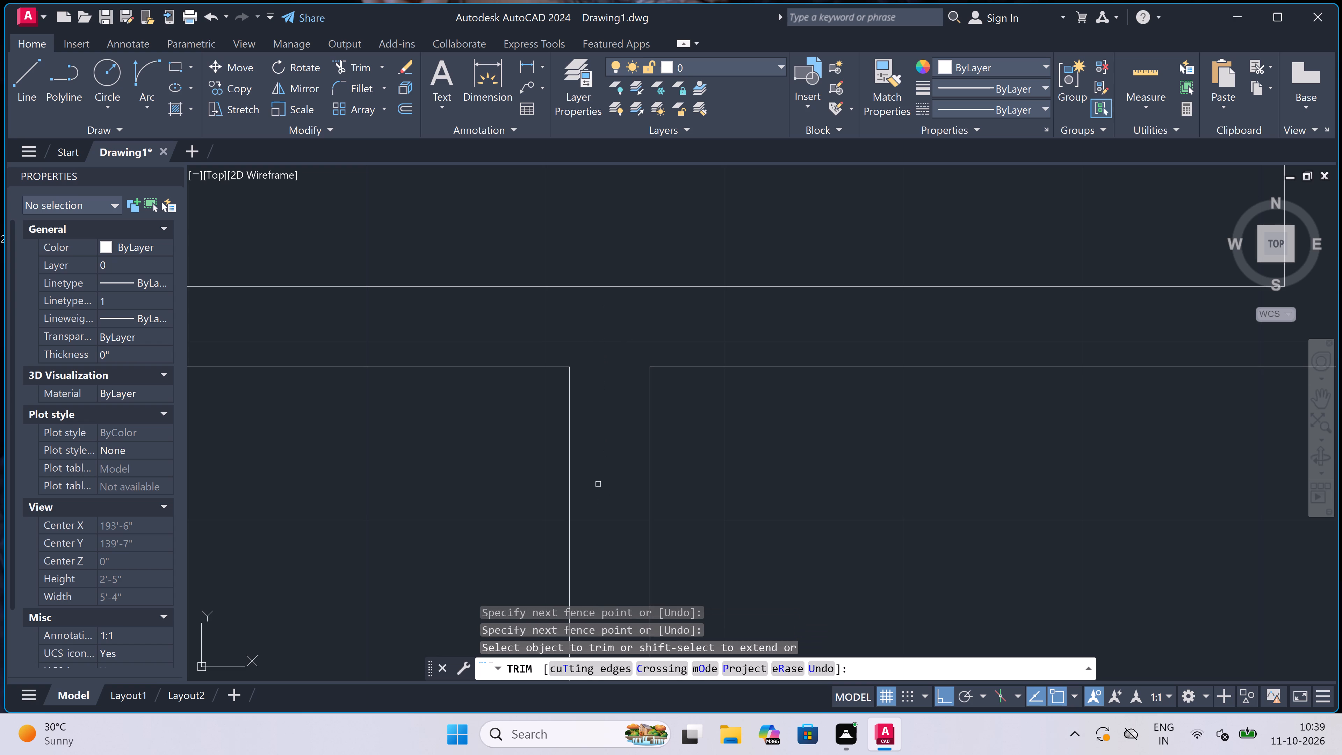
Trim the south wall line crossing the thickness of the west exterior wall.
scroll(596, 388, "down", 4)
scroll(366, 347, "down", 4)
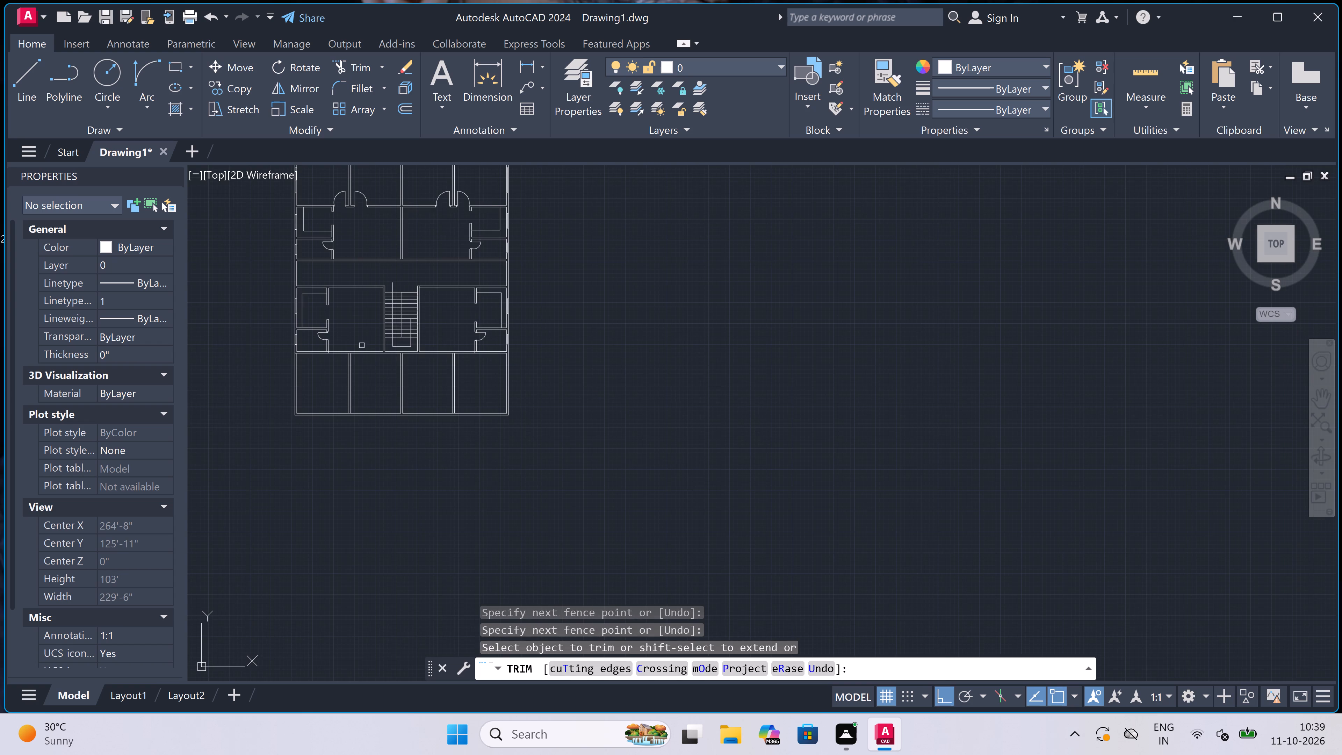
scroll(309, 340, "up", 3)
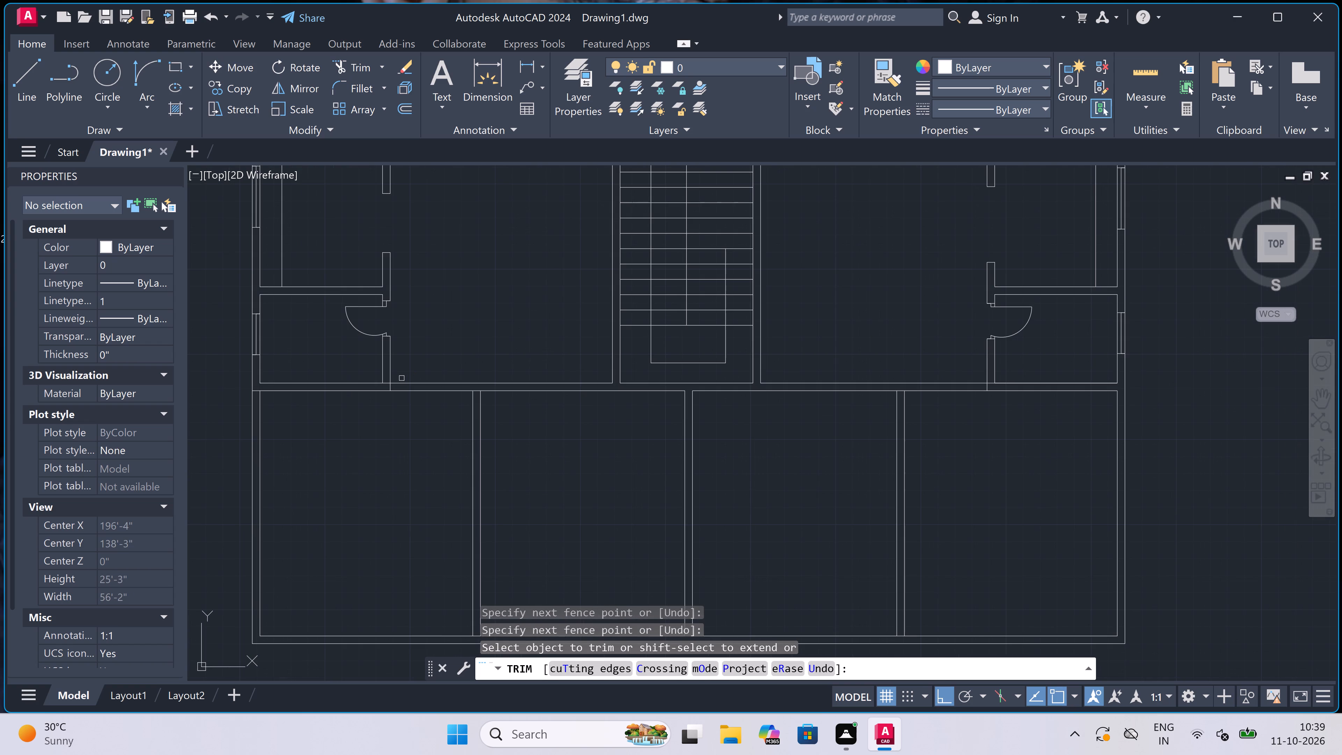
scroll(246, 384, "up", 2)
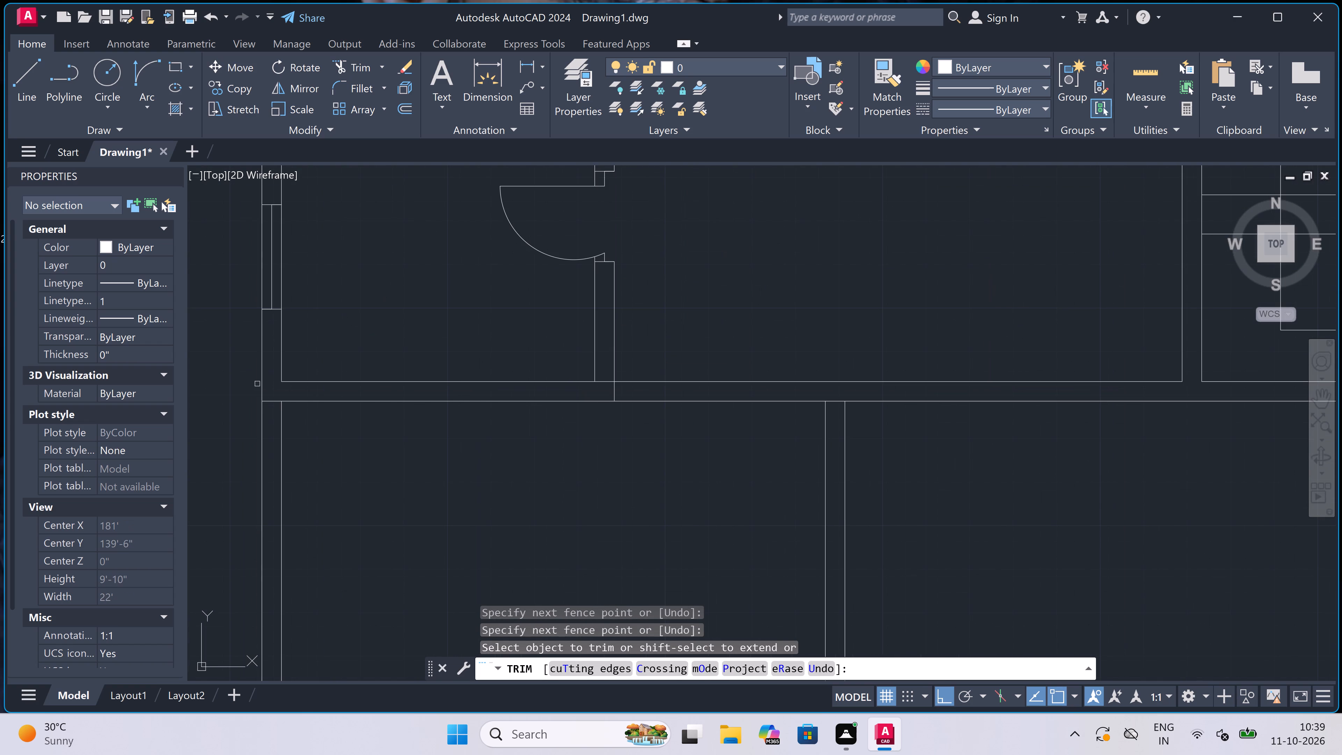
scroll(264, 395, "up", 2)
left_click(274, 375)
left_click(273, 447)
left_click(286, 361)
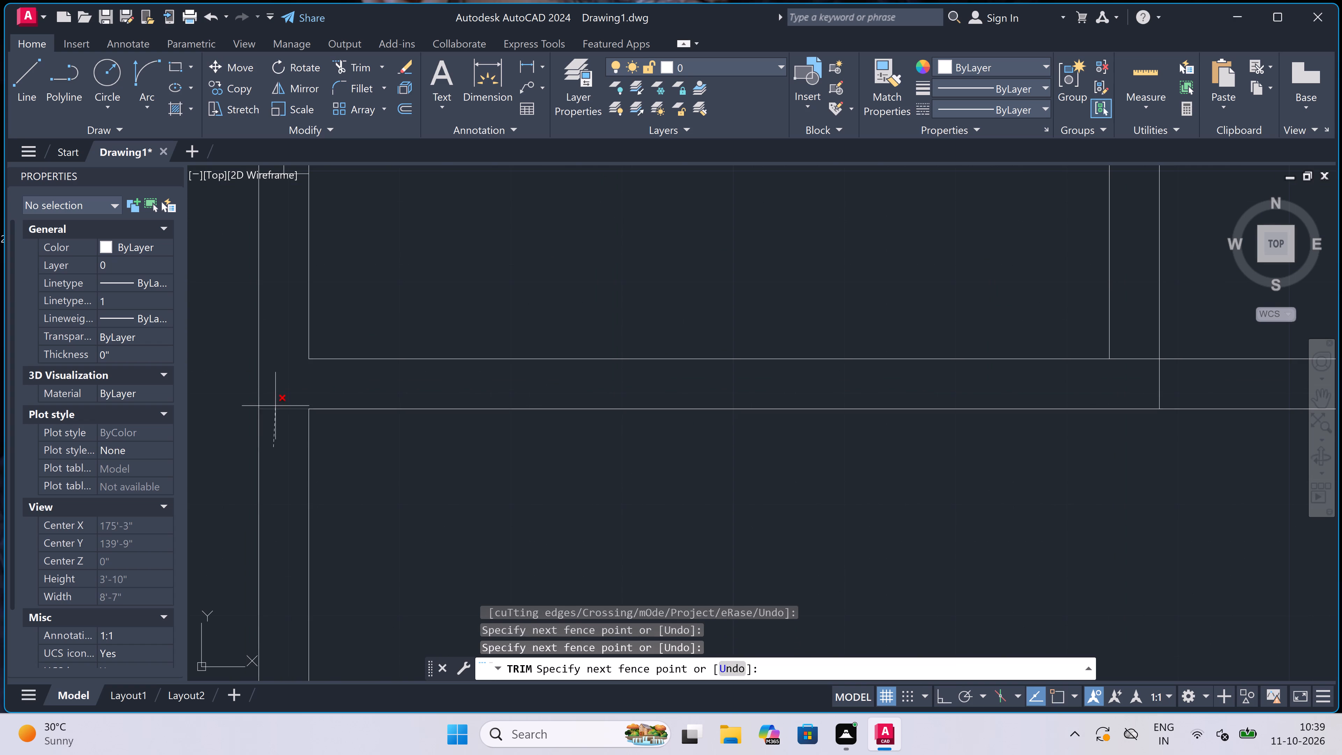
Trim the lines crossing the junction between the west small room's east wall and the south wall.
scroll(286, 361, "down", 4)
scroll(421, 358, "up", 2)
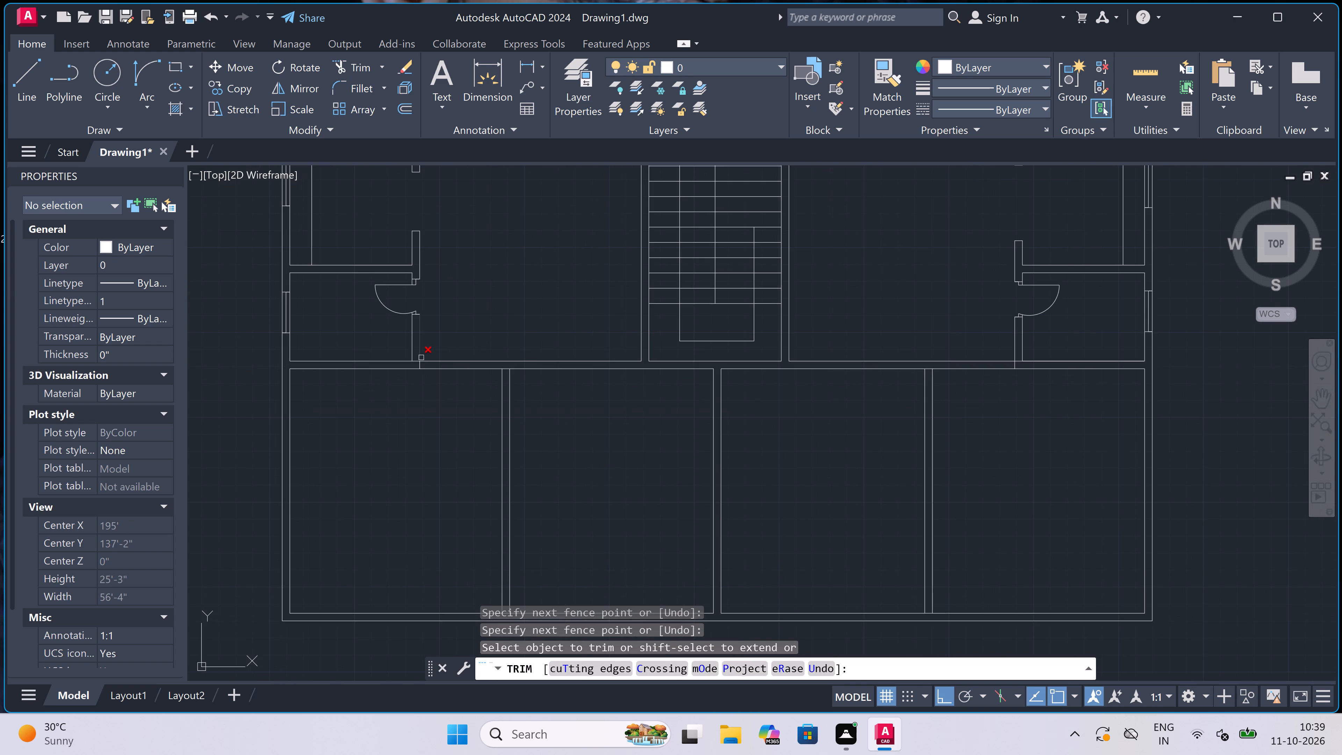
scroll(421, 358, "up", 1)
scroll(394, 386, "up", 2)
left_click_drag(394, 386, 396, 381)
left_click(409, 299)
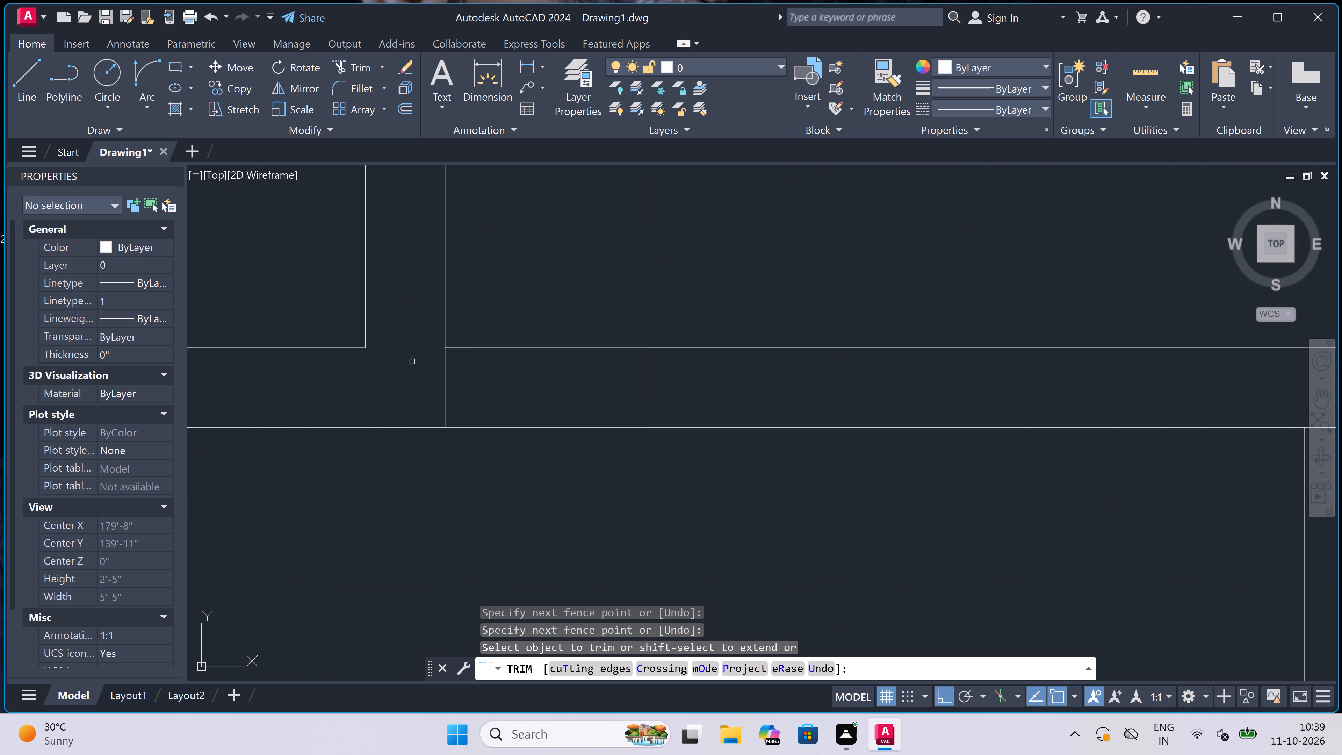
left_click_drag(413, 366, 421, 369)
left_click(576, 384)
Trim the lines crossing the junction between the east small room's west wall and the south wall.
scroll(443, 396, "down", 7)
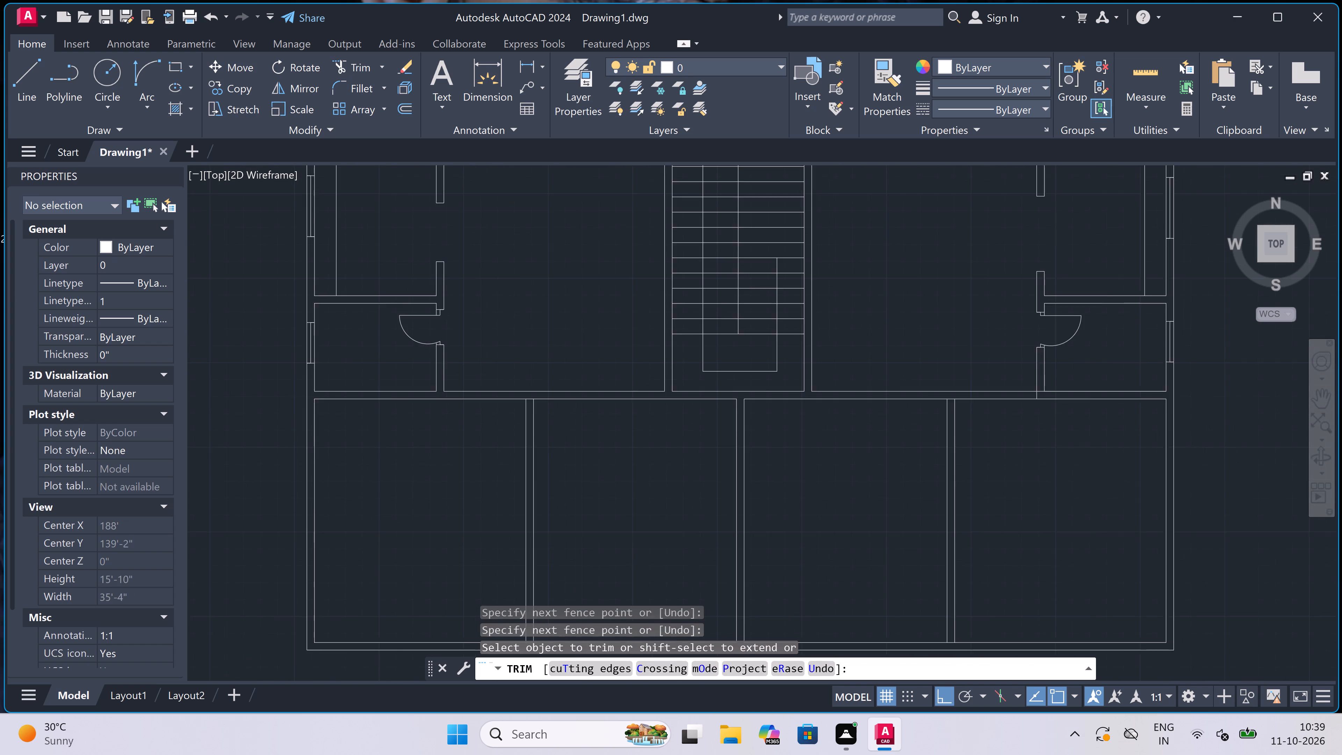
scroll(648, 402, "up", 1)
scroll(708, 390, "up", 1)
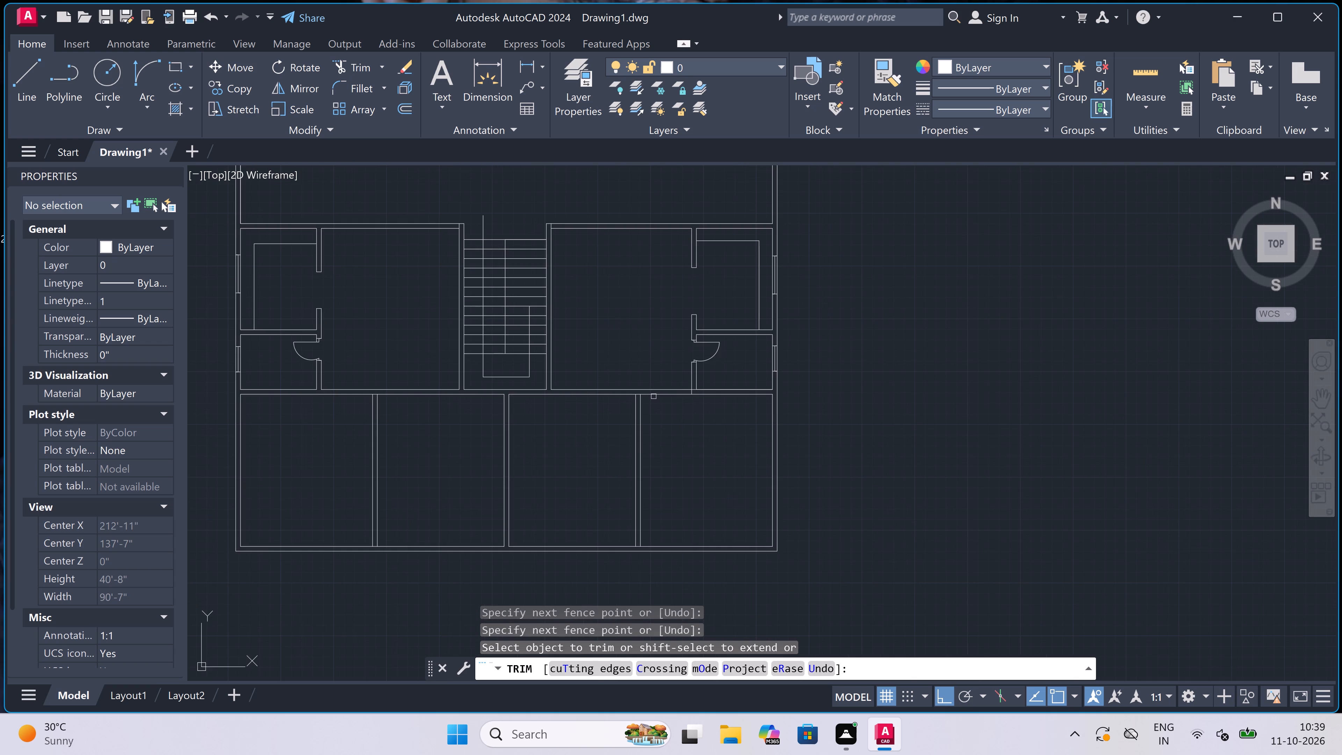
scroll(682, 390, "up", 4)
left_click(550, 388)
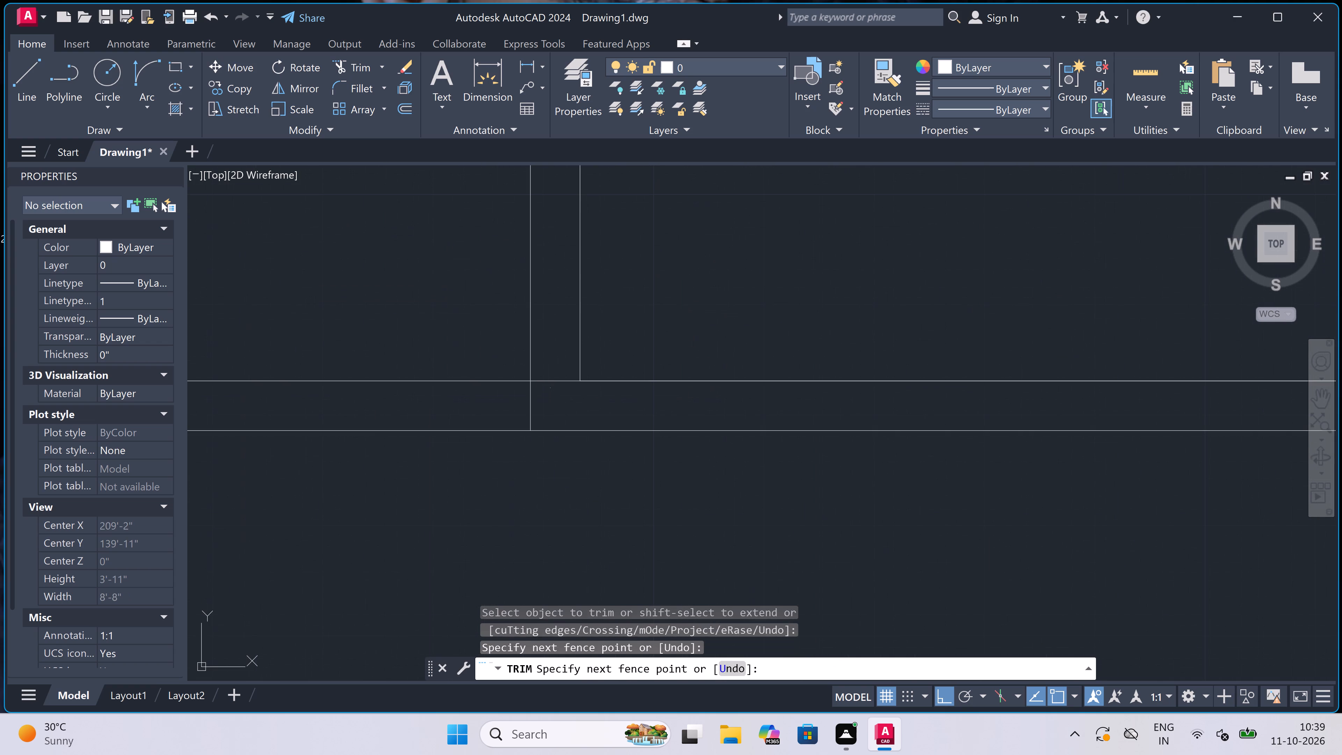
left_click(550, 319)
scroll(528, 444, "up", 2)
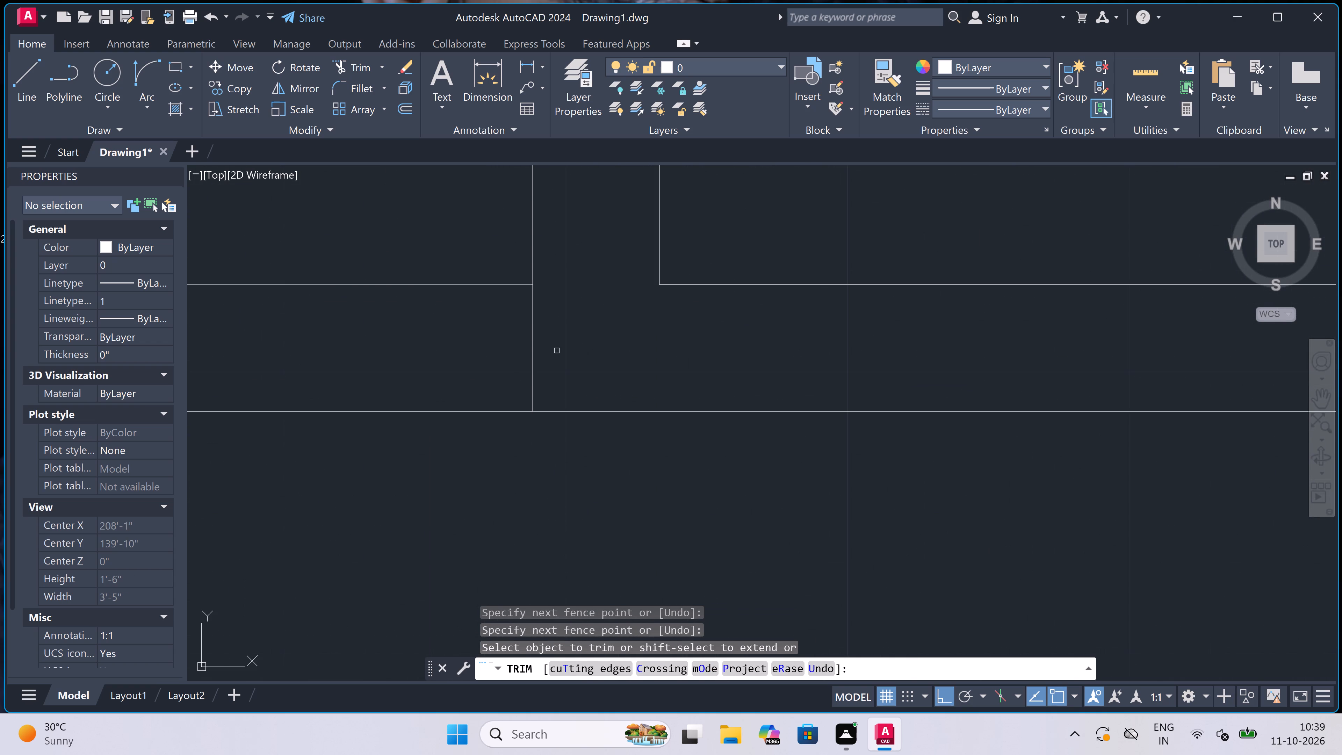
left_click(556, 351)
left_click(395, 355)
scroll(723, 365, "down", 6)
scroll(620, 366, "up", 3)
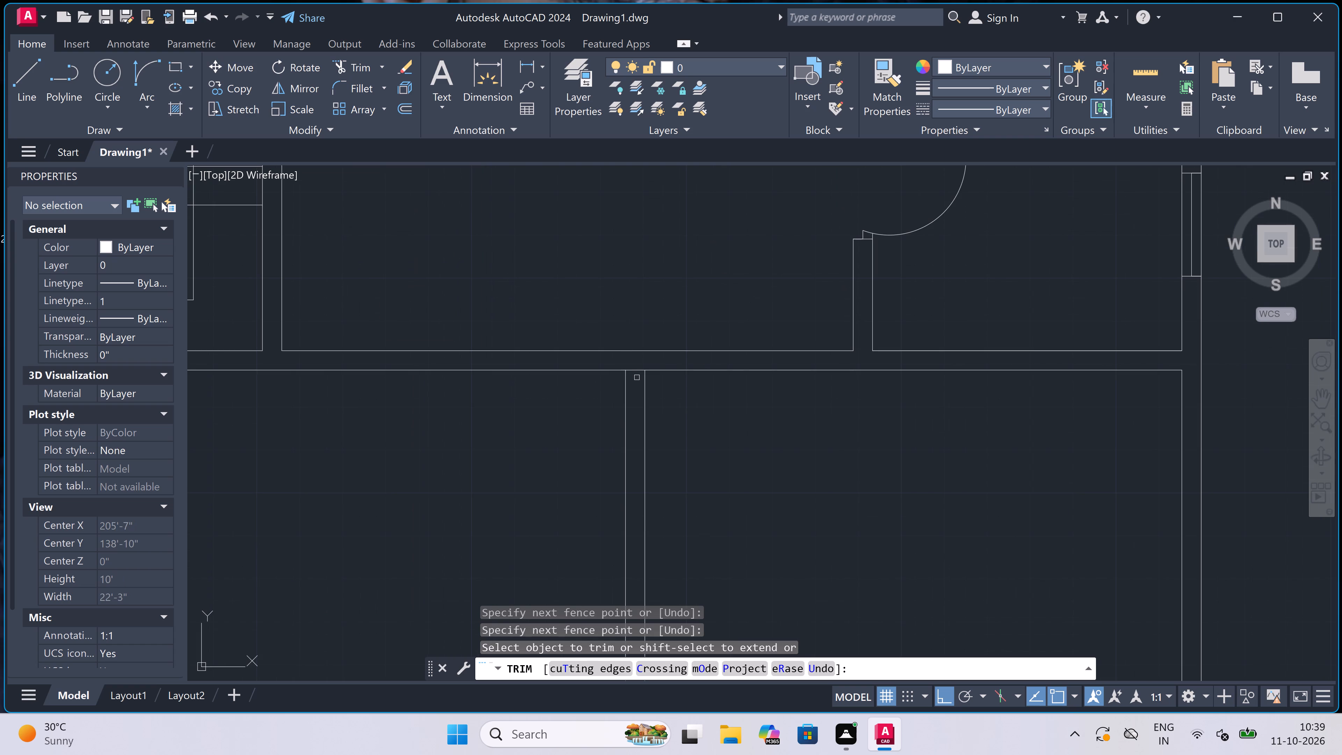
Trim the south wall line between the two lines of the east partition to open their junction.
scroll(640, 379, "up", 1)
left_click(639, 379)
left_click(637, 343)
key("Escape")
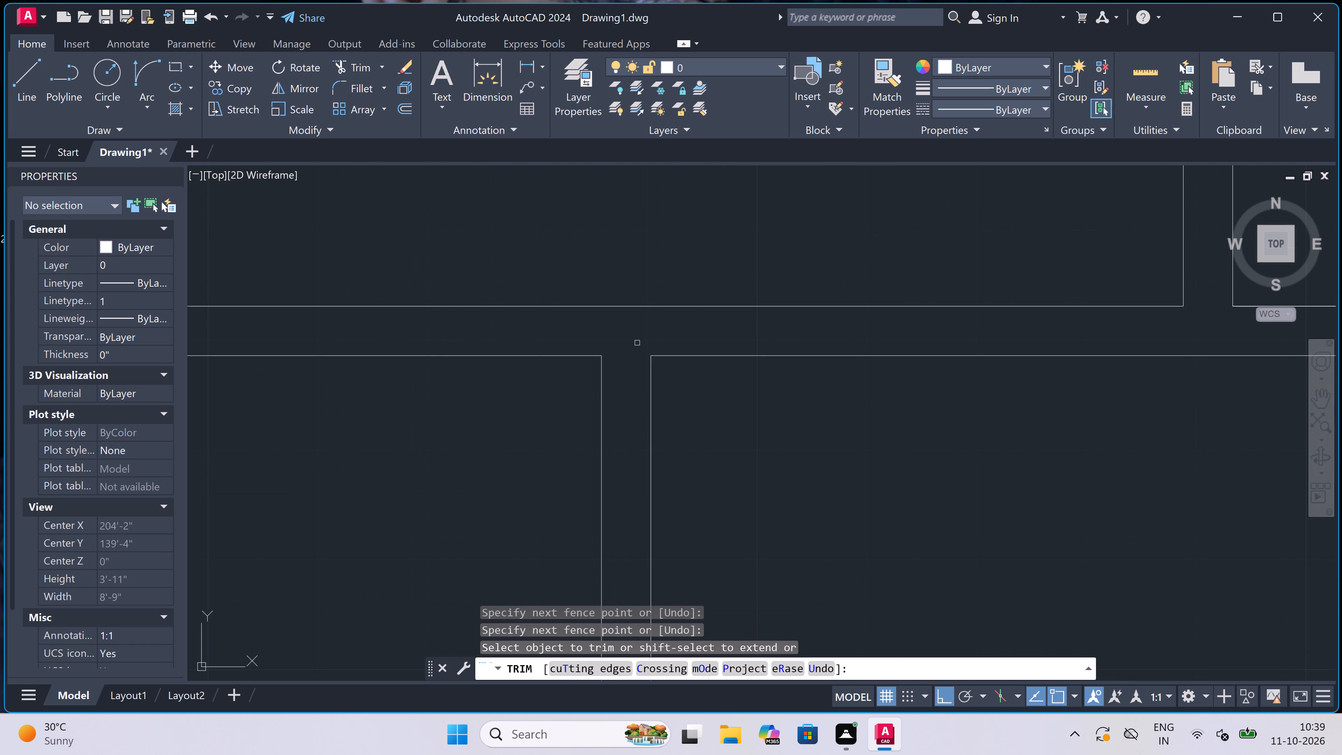
Draw a jamb line across the wall just east of the east partition, with a 2" stop from its midpoint and a 3' door leaf southward.
type("l")
key("space")
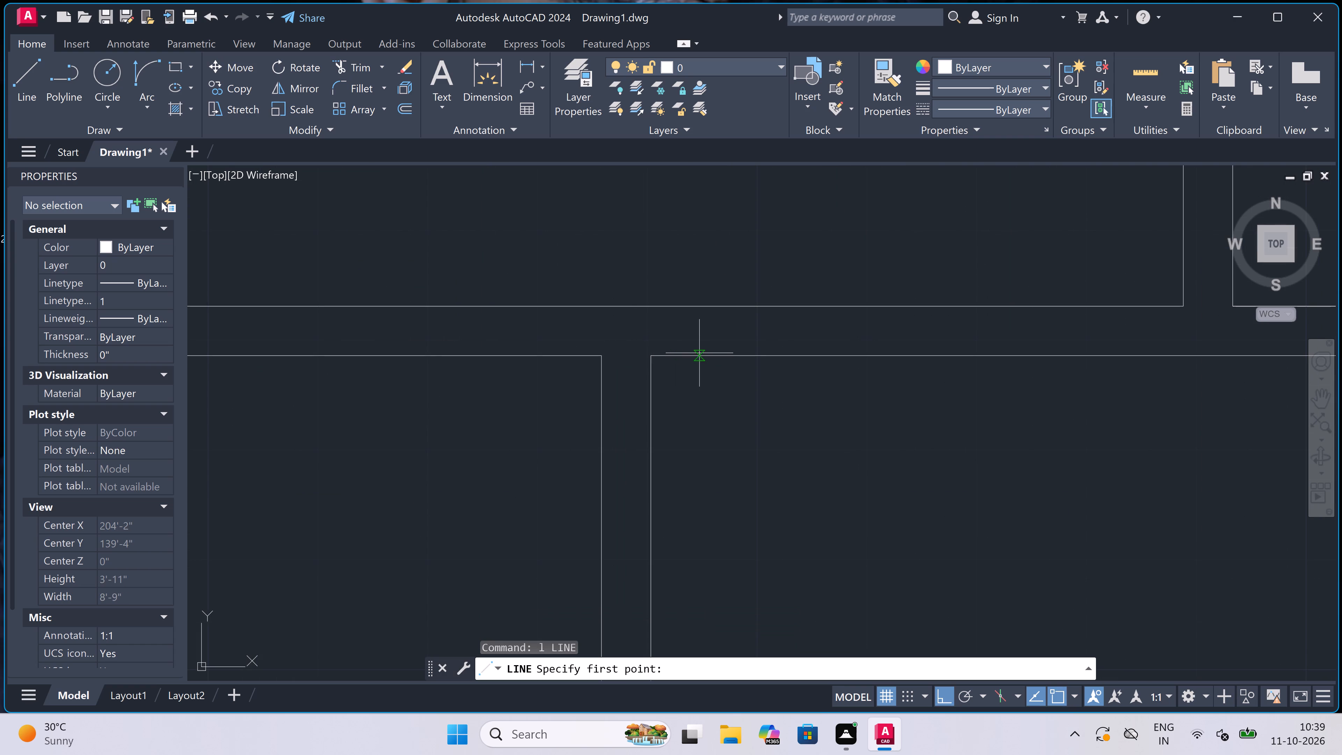
left_click(687, 354)
left_click(690, 304)
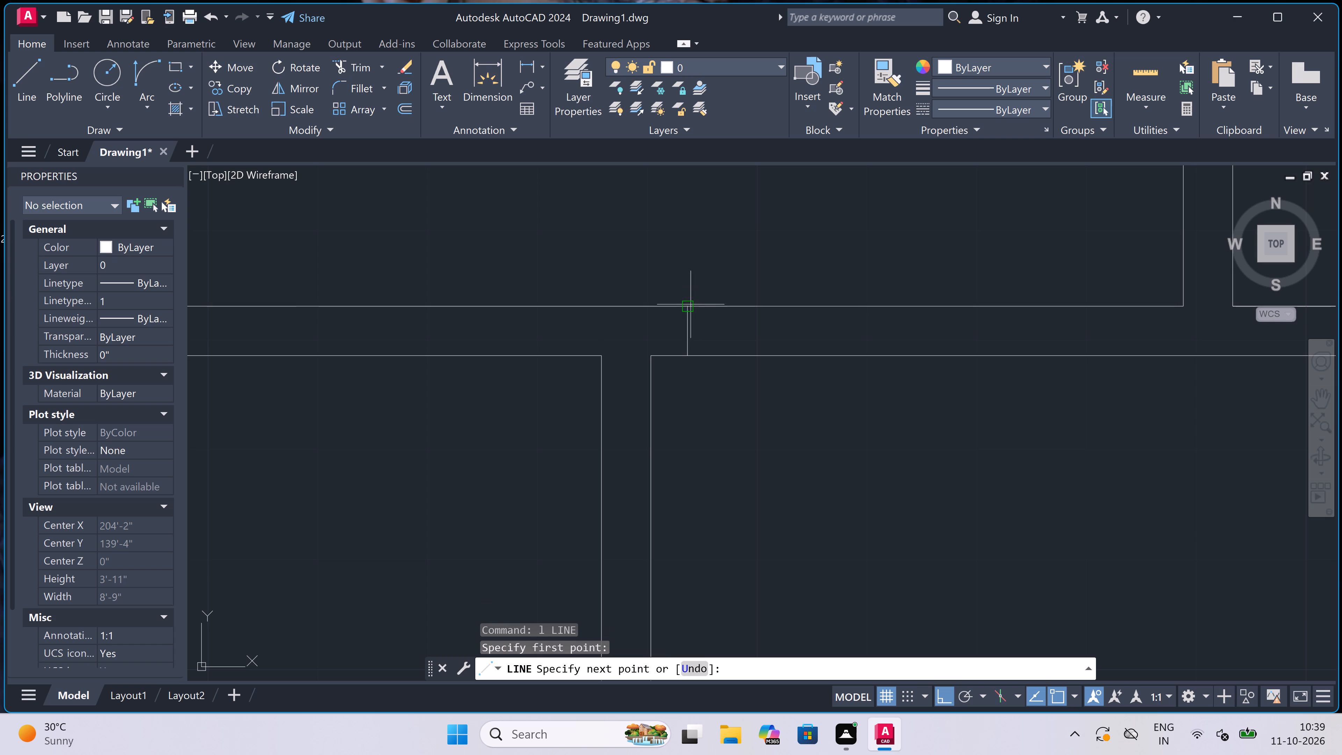
double_click(693, 330)
key("2")
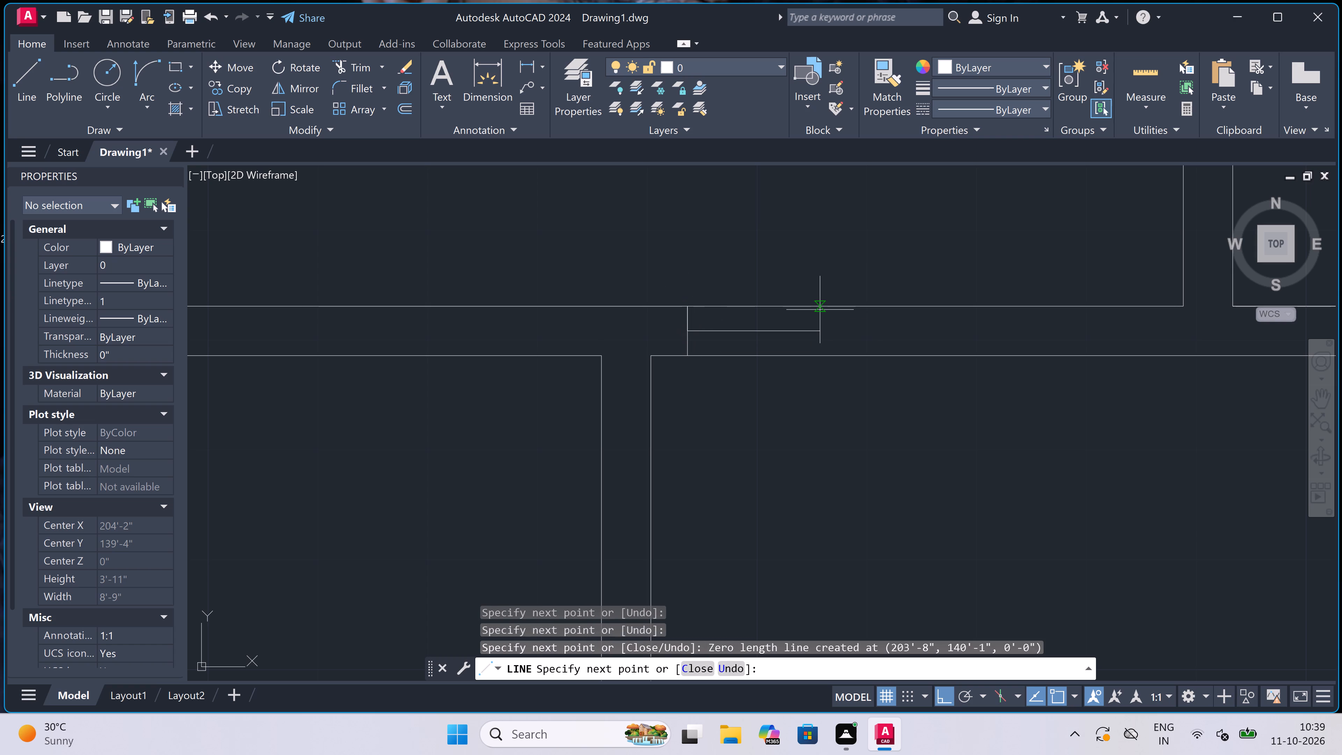
type("\"")
key("space")
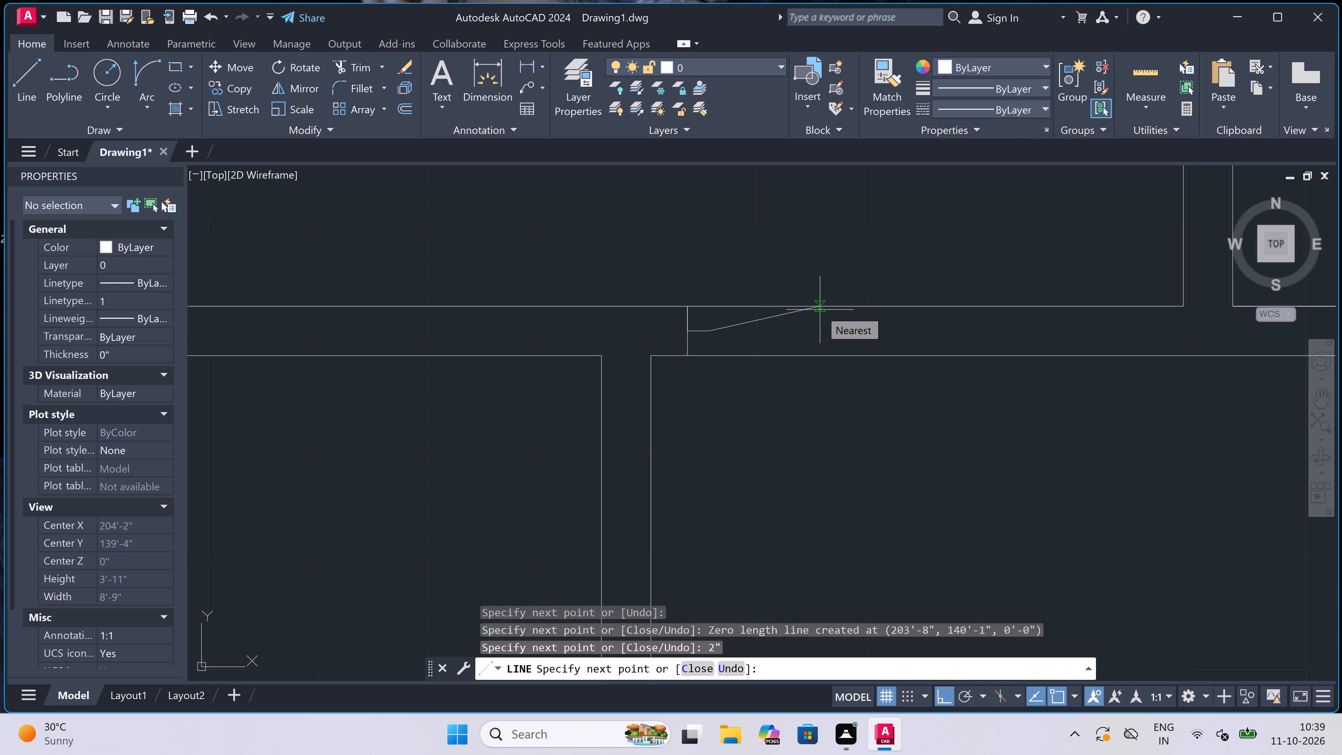
type("3'")
key("space")
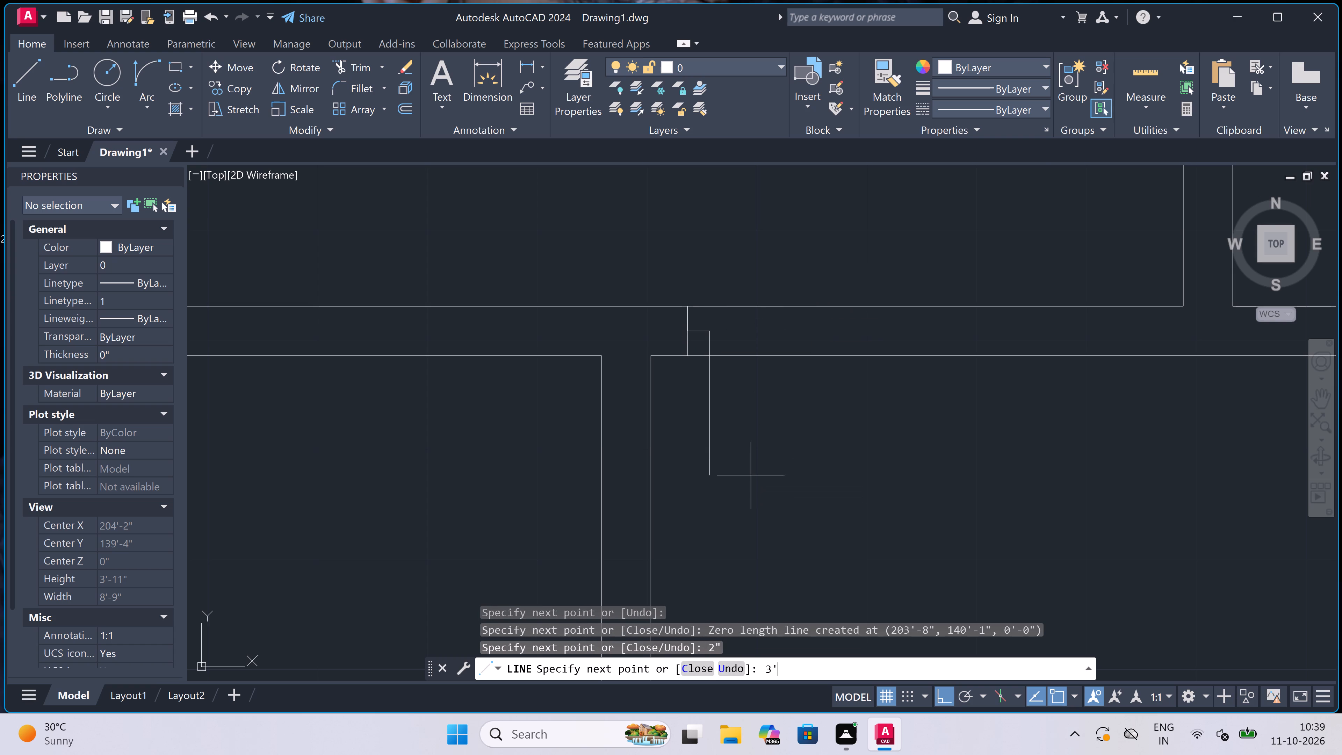
key("Escape")
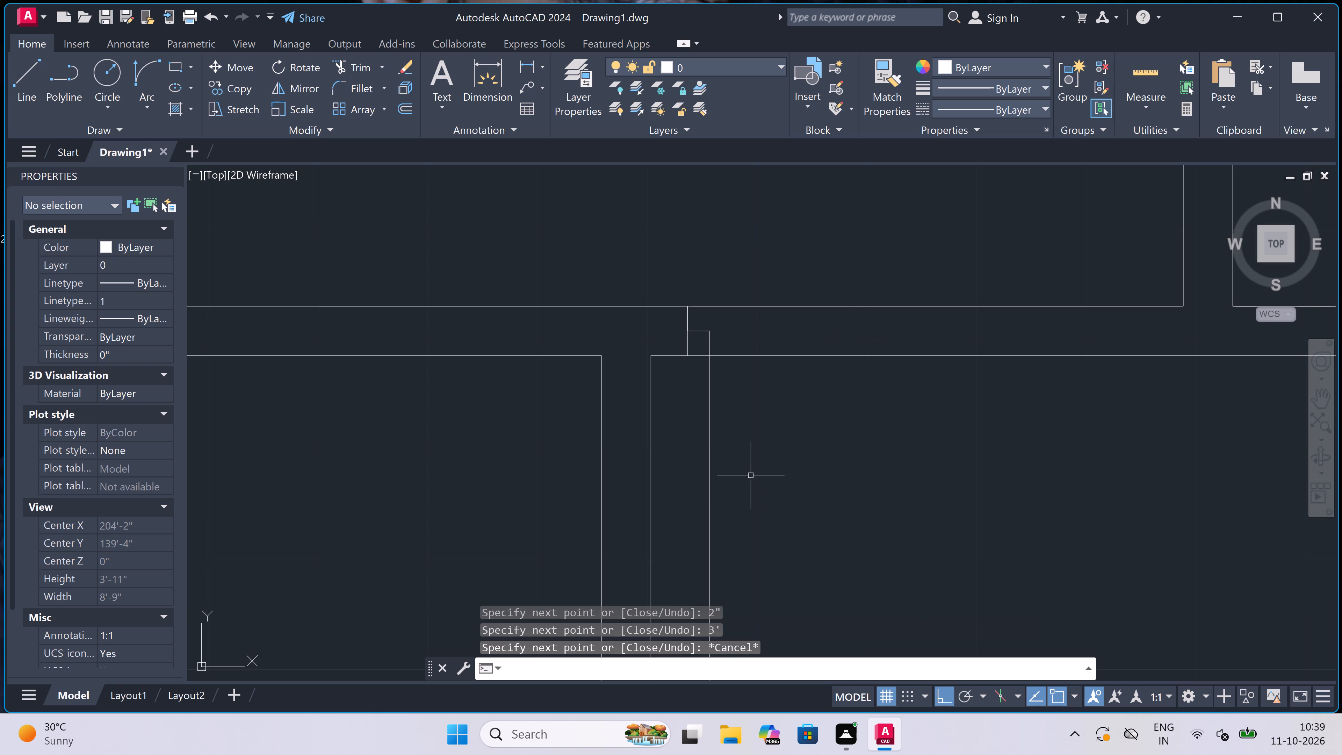
Draw a jamb line across the wall just west of the east partition, with a 2" westward stop and a 3' door leaf southward.
key("space")
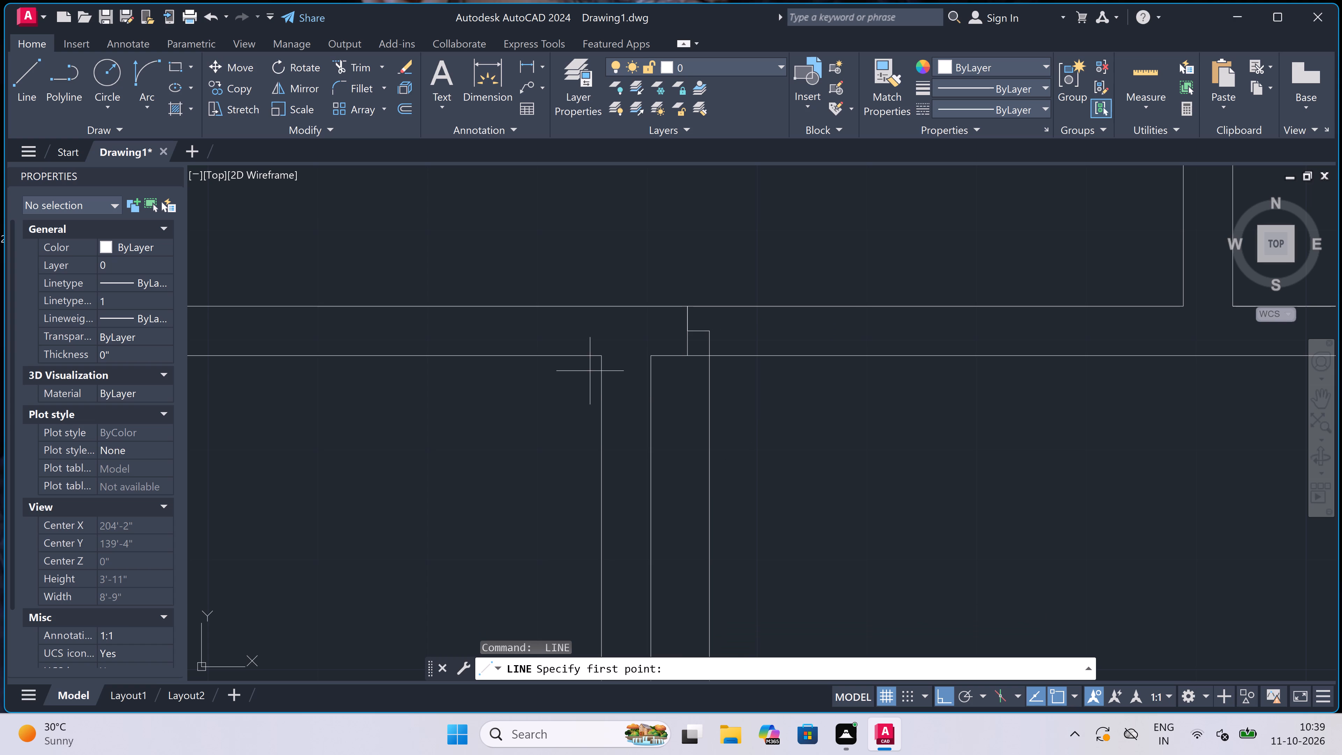
left_click(566, 355)
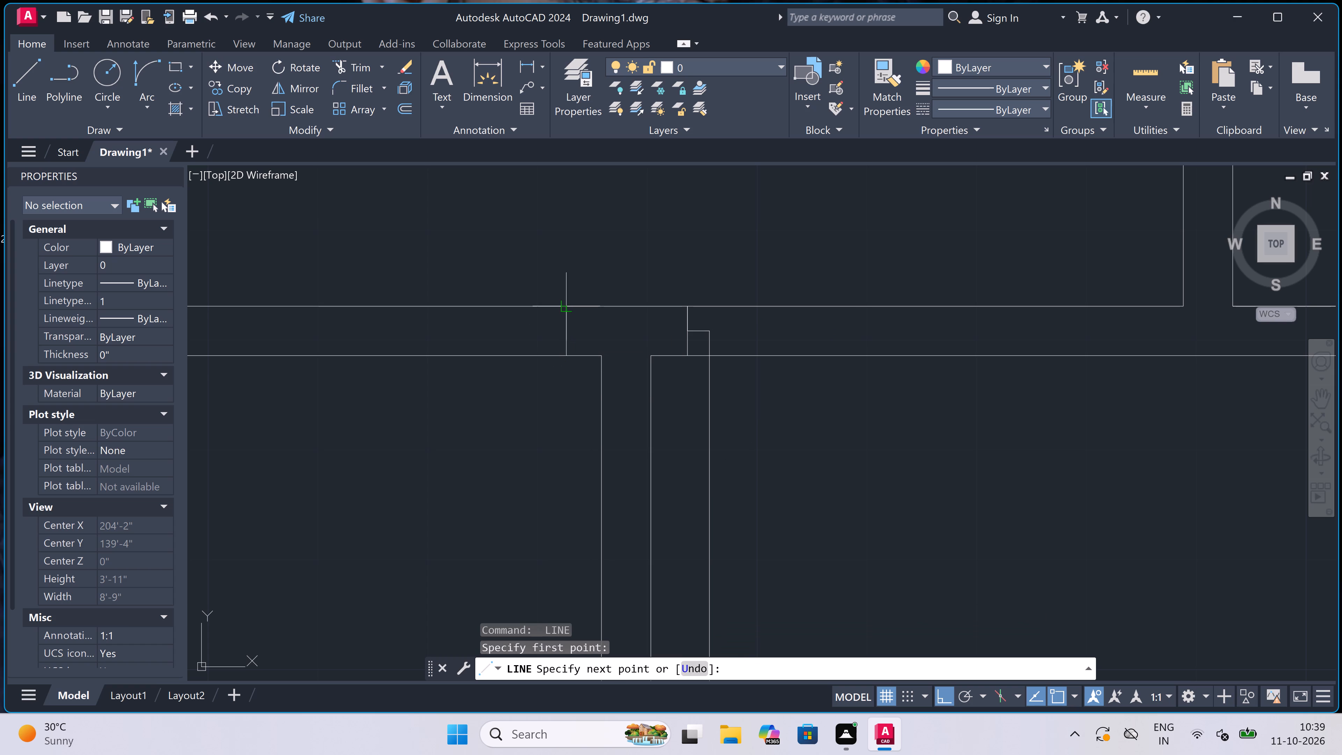
left_click(562, 309)
left_click(565, 331)
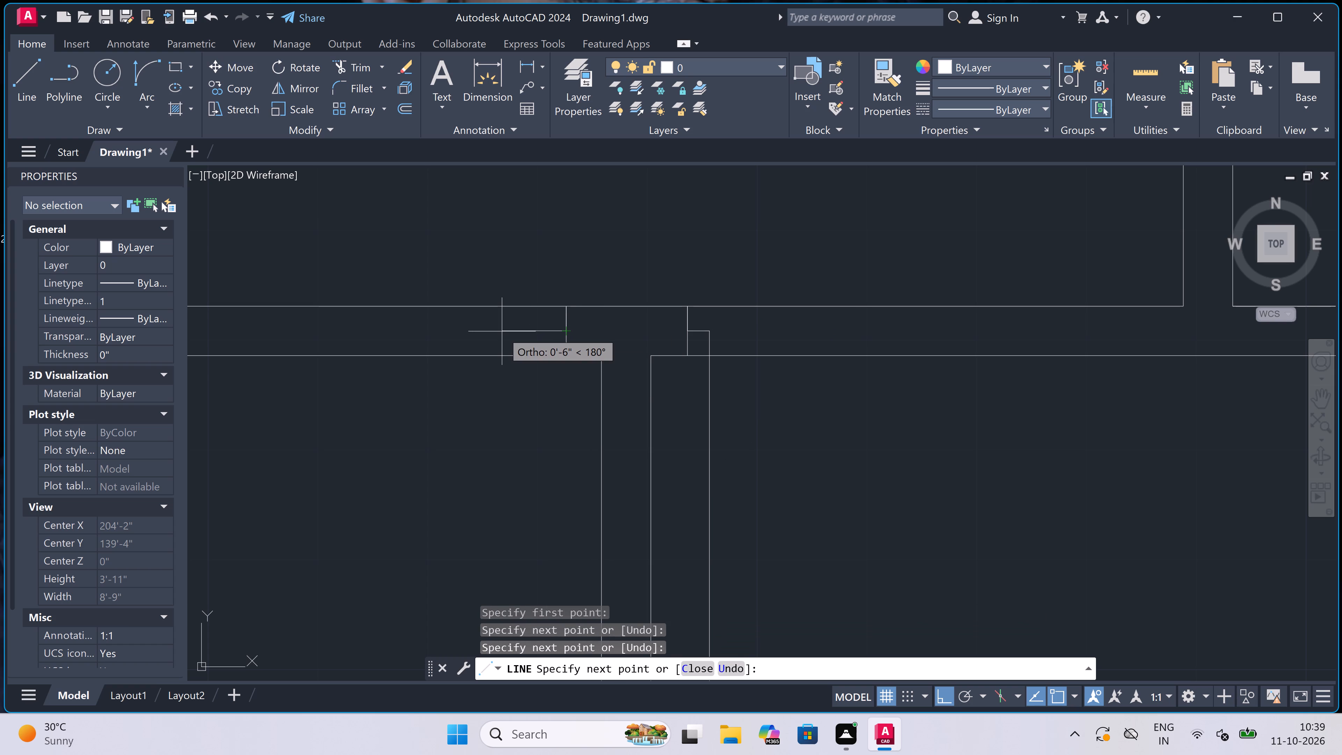
key("2")
type("\"")
key("space")
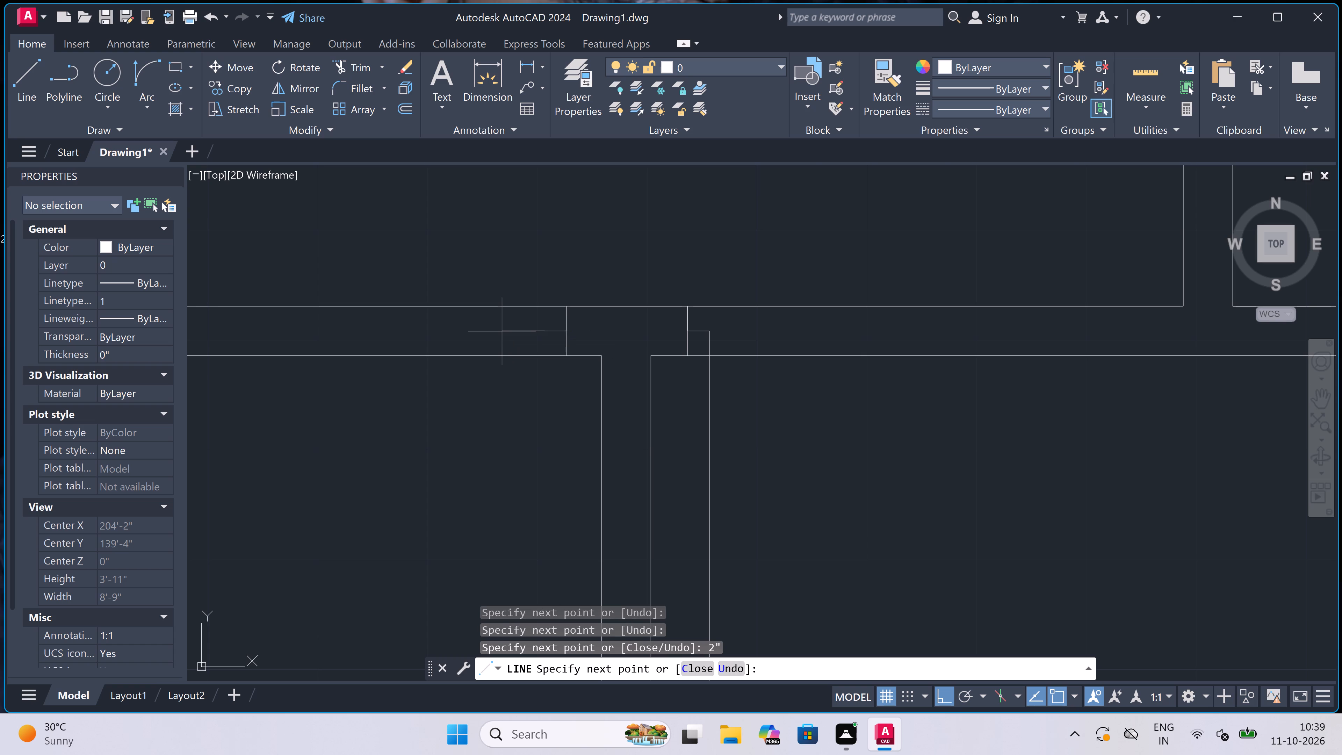
scroll(502, 331, "down", 2)
key("3")
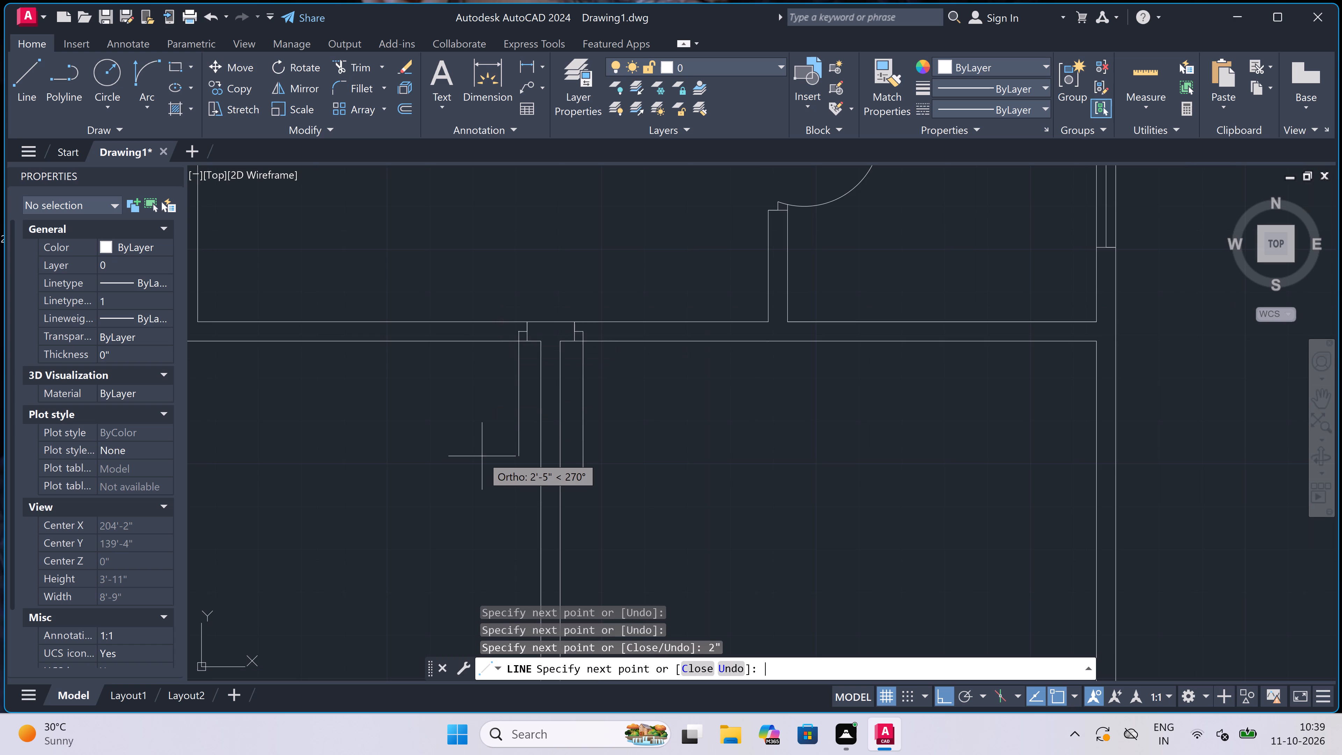
type("'")
key("space")
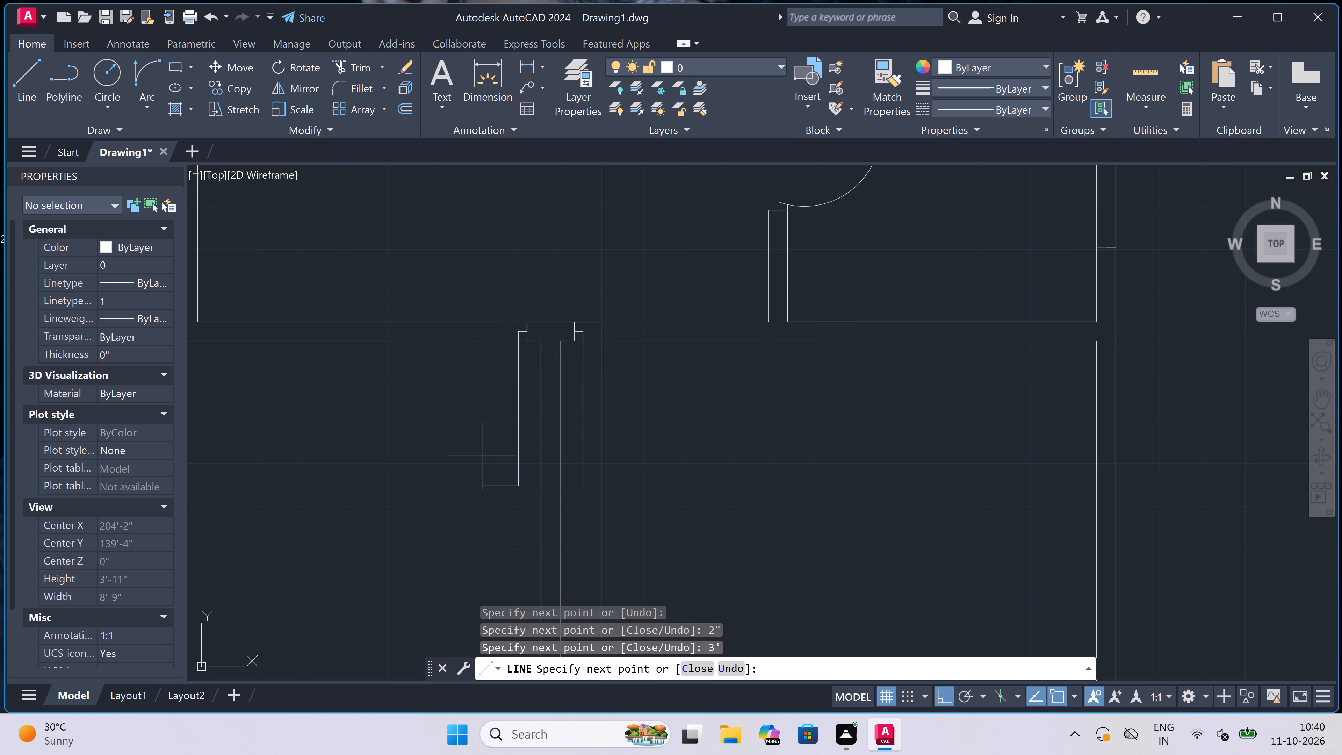
key("Escape")
Draw the far jamb of the door west of the partition across the wall, with a 2" stop from its midpoint toward the leaf.
key("space")
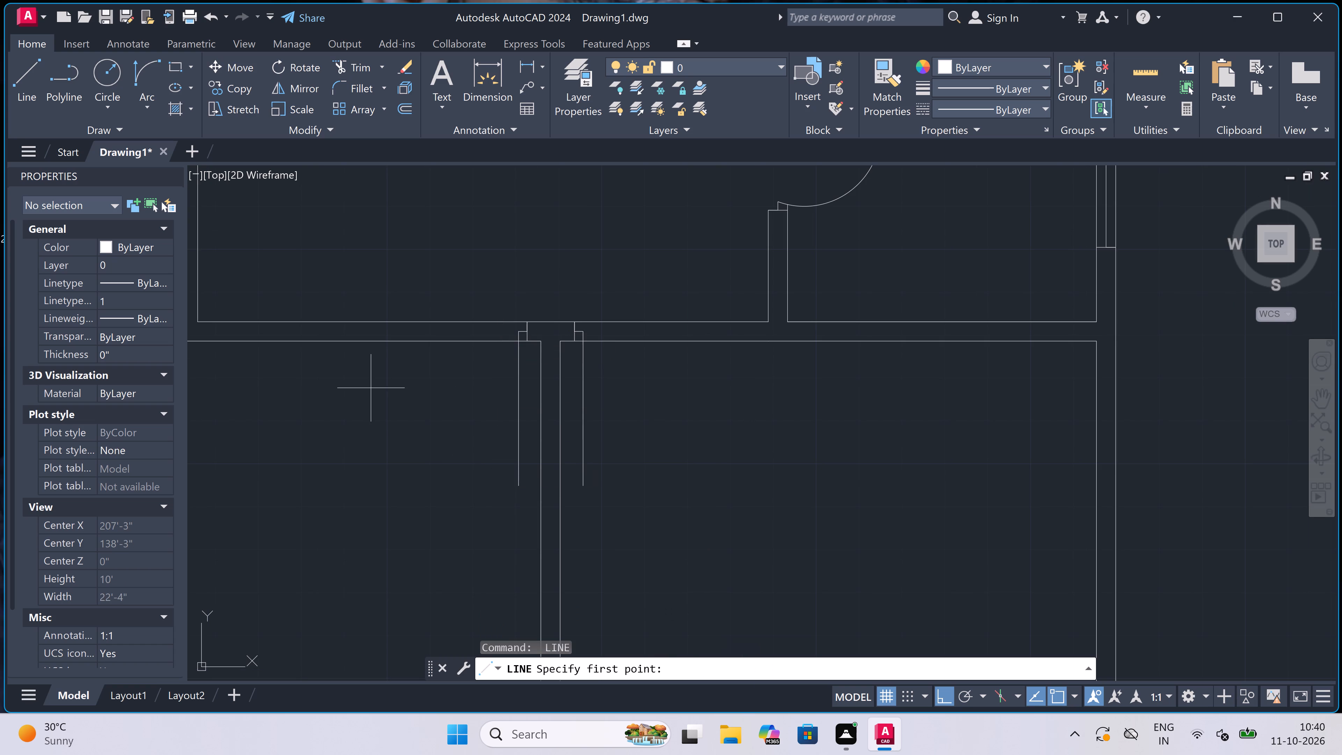
scroll(338, 362, "up", 1)
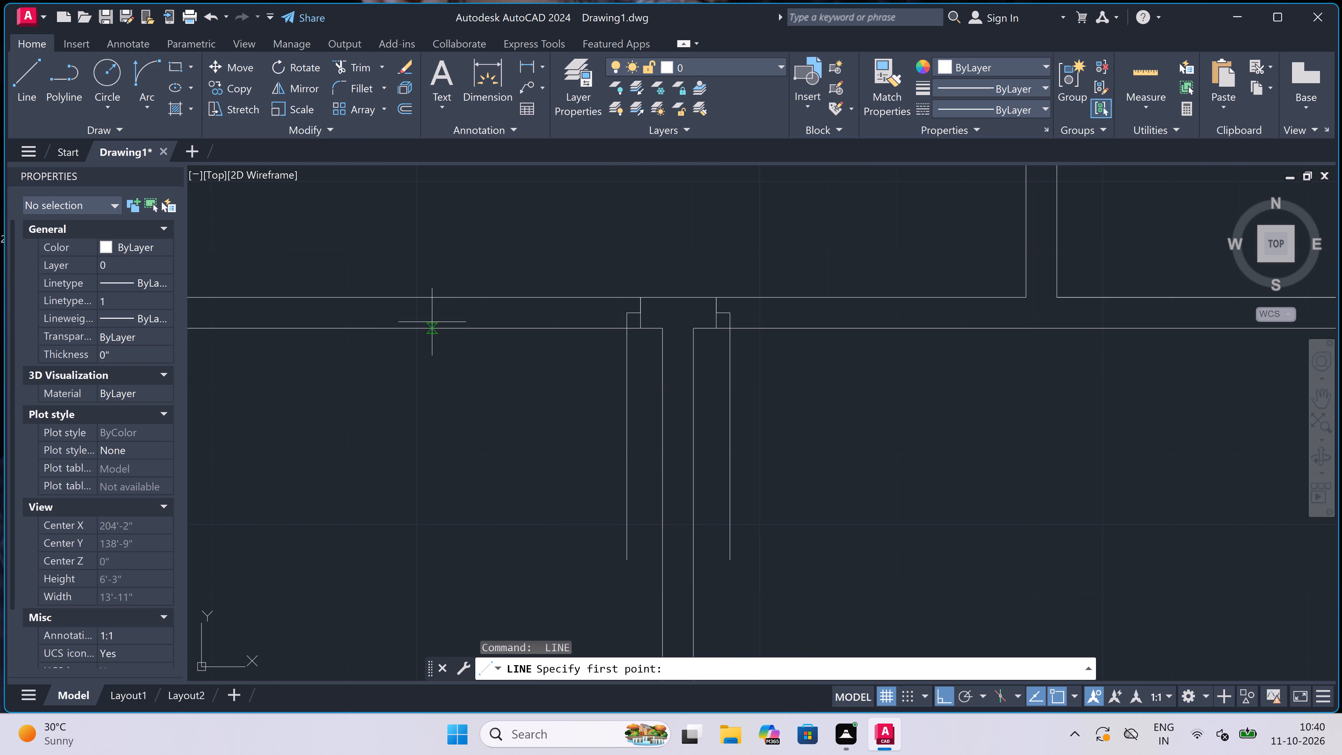
left_click(431, 323)
left_click(429, 301)
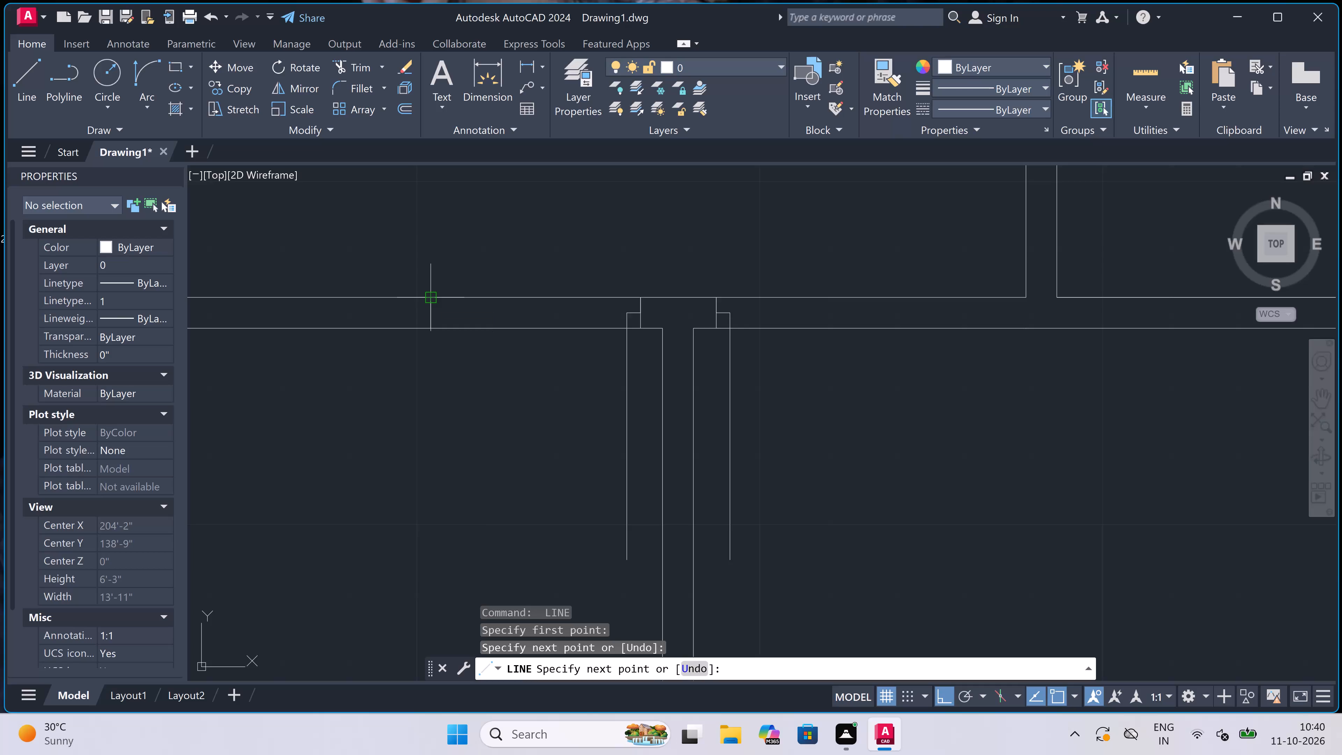
left_click_drag(430, 313, 435, 316)
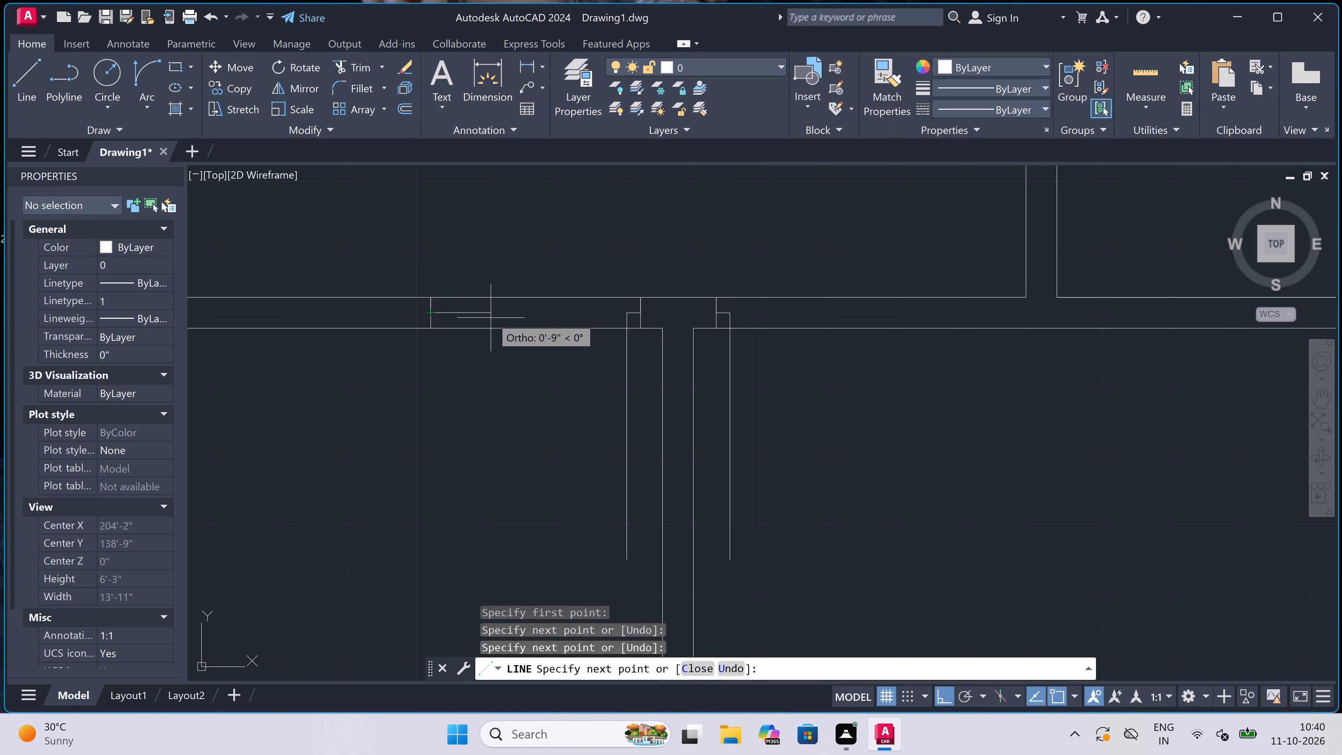
key("2")
type("\"")
key("space")
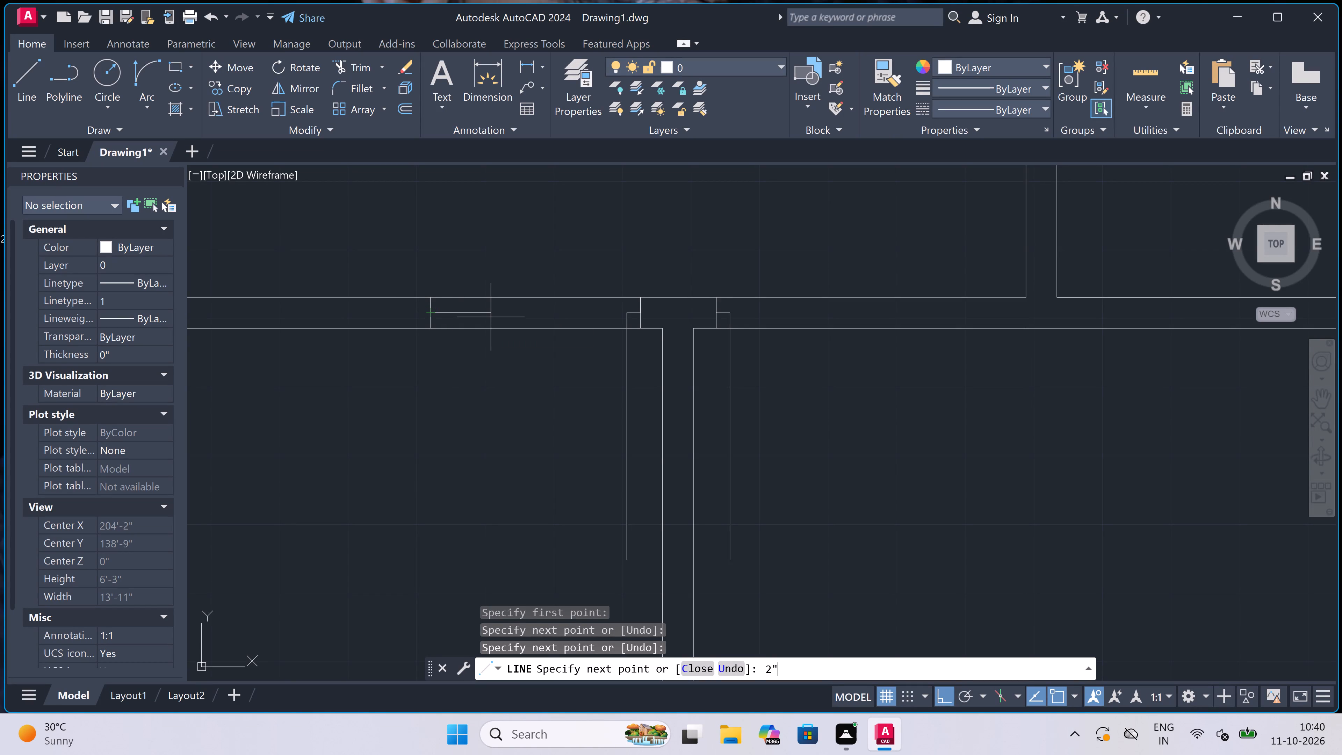
key("Escape")
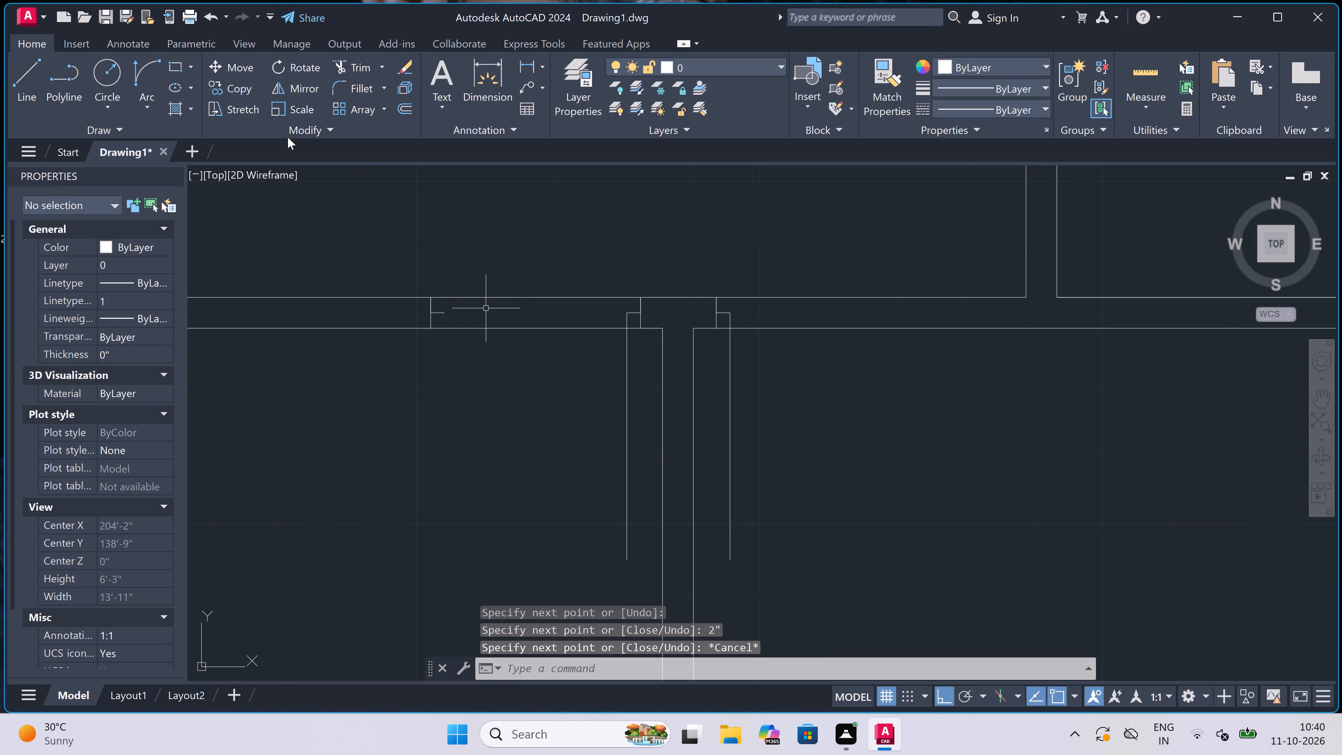
Draw the west door's swing arc from the end of its leaf to the far jamb's stop, bulging southwest.
left_click_drag(147, 66, 147, 71)
left_click(150, 73)
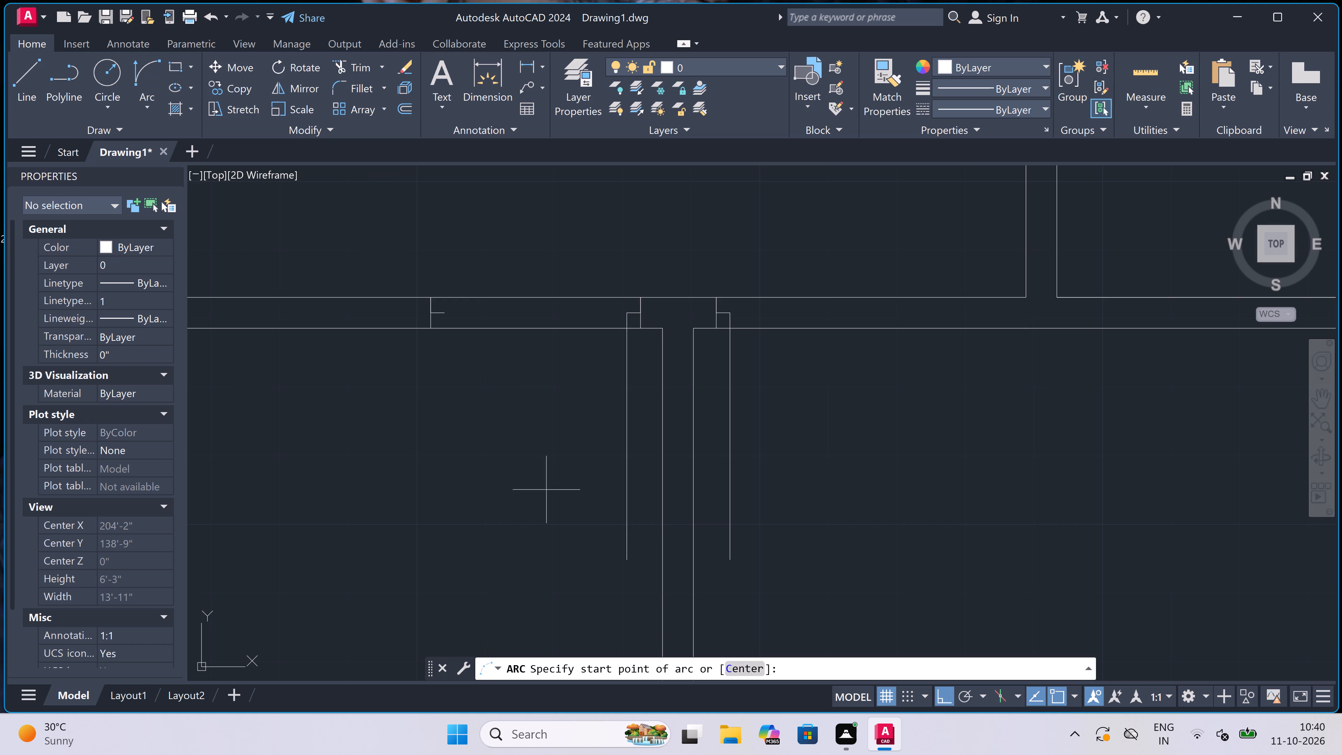
left_click_drag(624, 557, 620, 557)
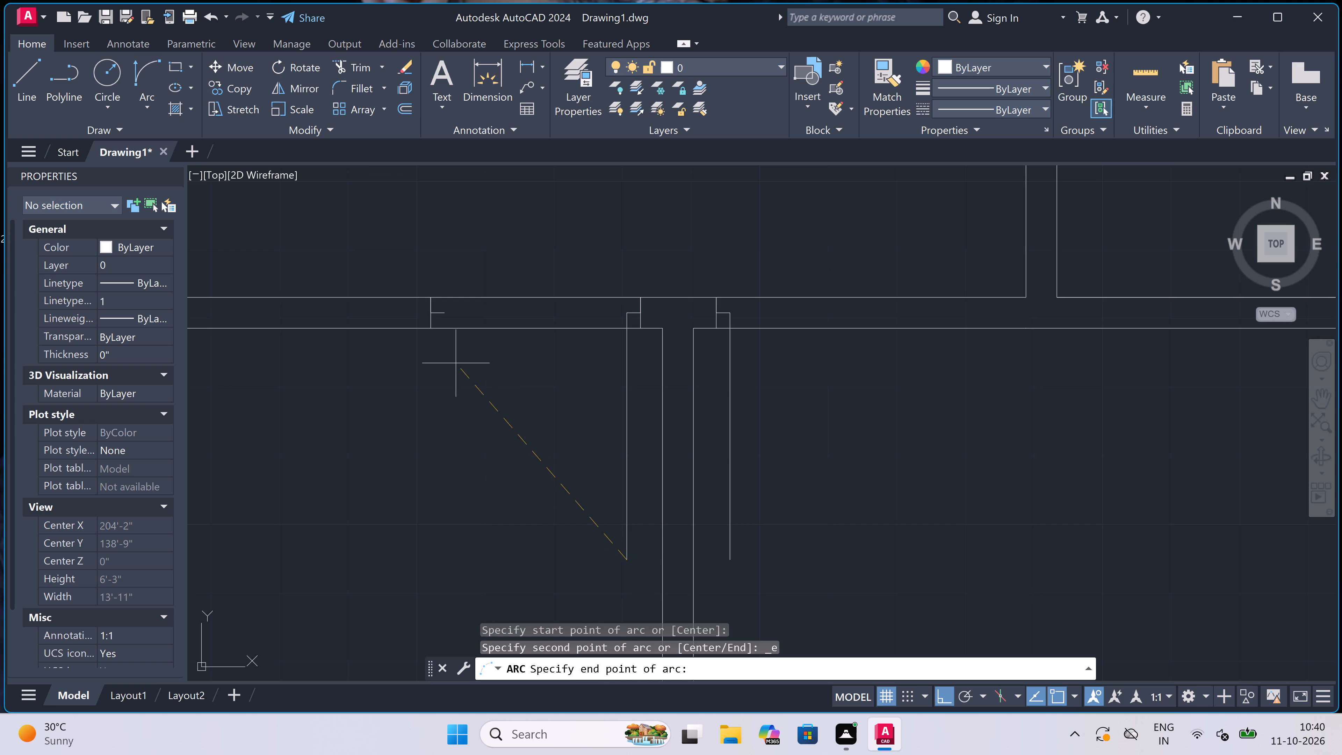
left_click(449, 315)
left_click(384, 399)
Draw the far jamb of the door east of the partition across the wall, with a 2" stop from its midpoint toward the leaf.
scroll(541, 362, "down", 3)
scroll(632, 365, "up", 2)
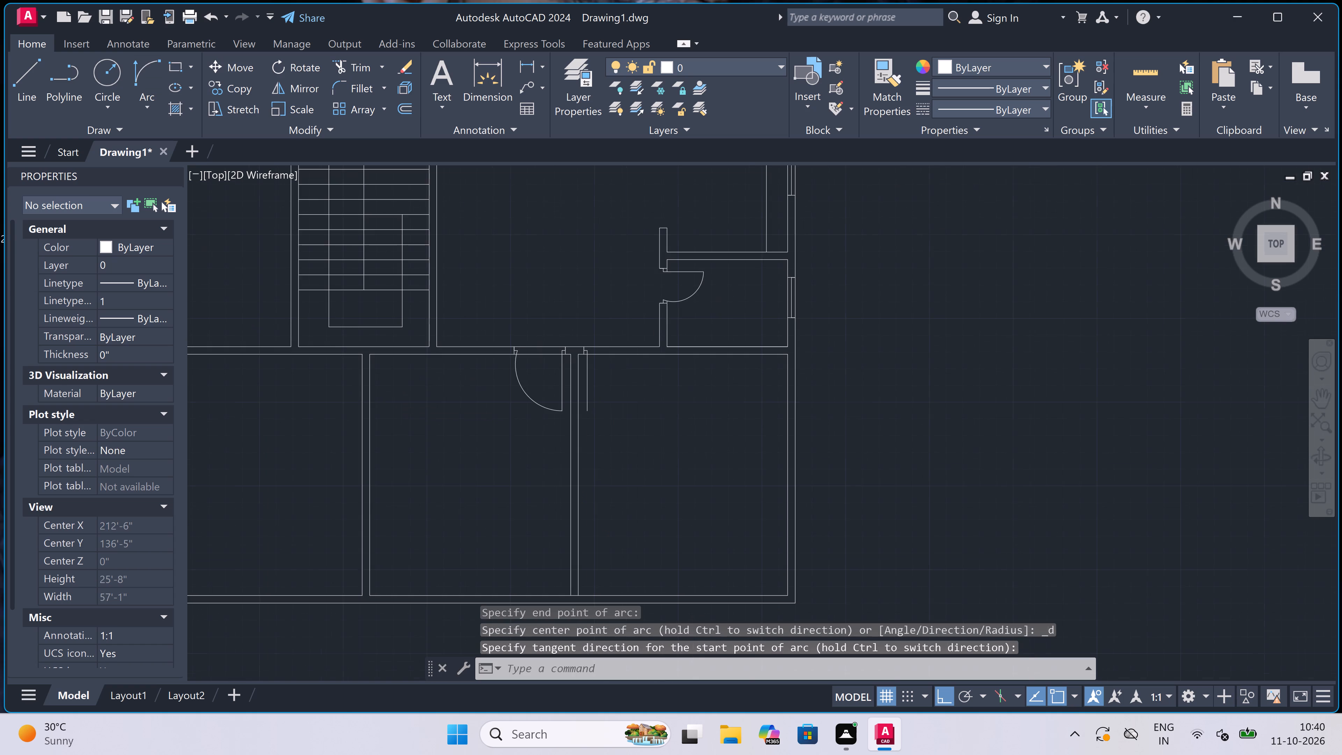
type("l")
key("space")
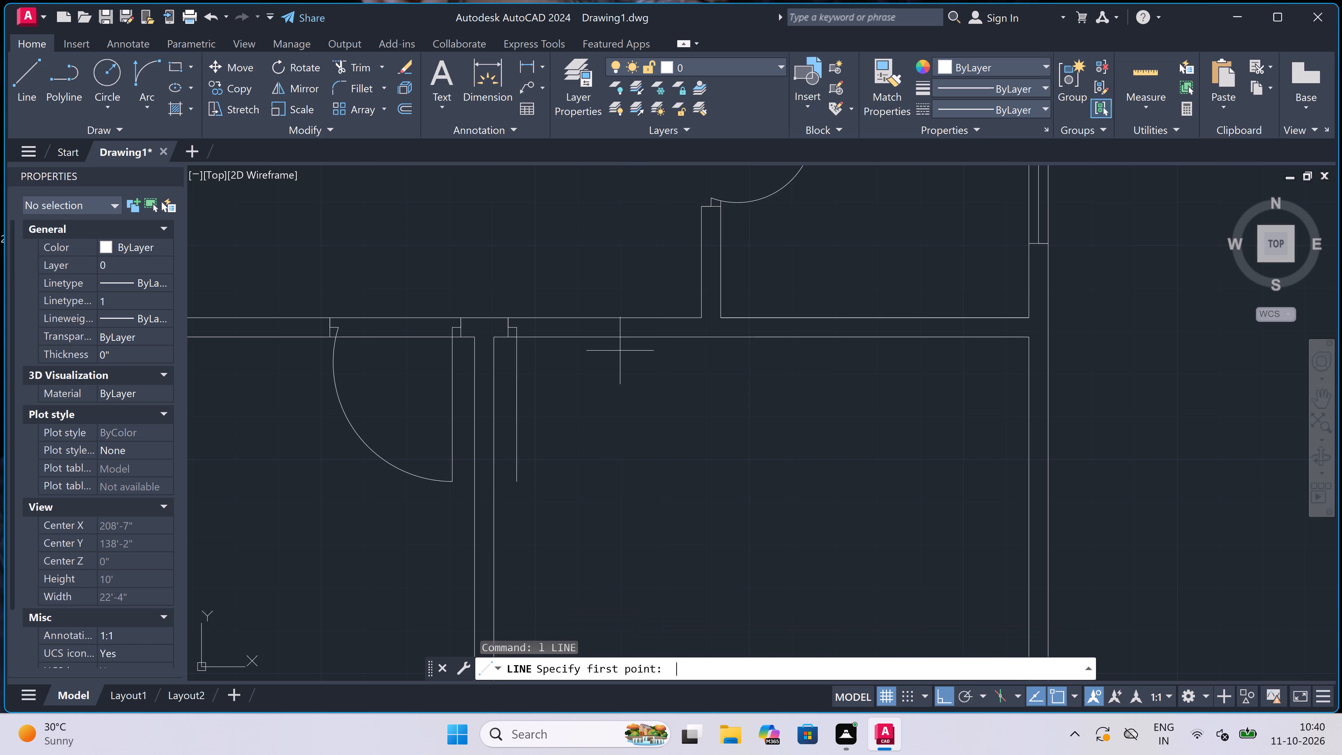
scroll(622, 330, "up", 1)
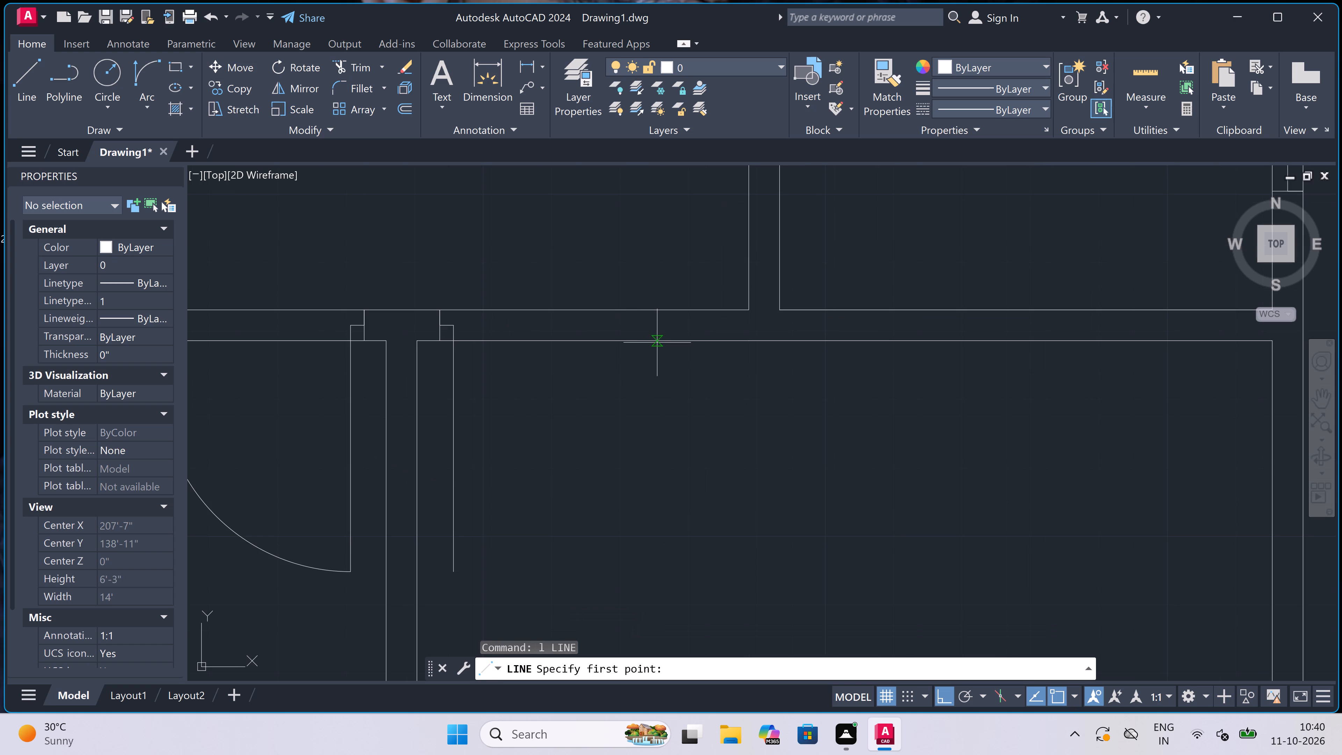
left_click(657, 343)
left_click(663, 312)
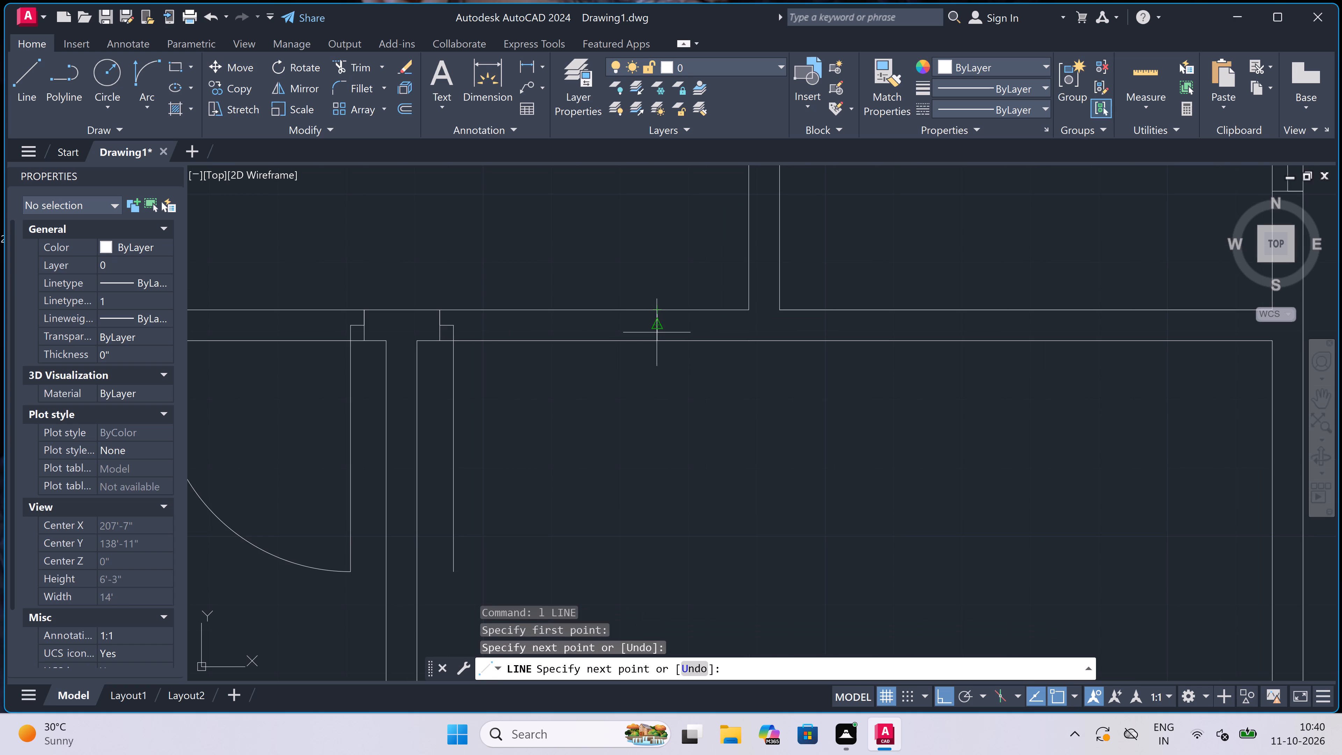
left_click(658, 330)
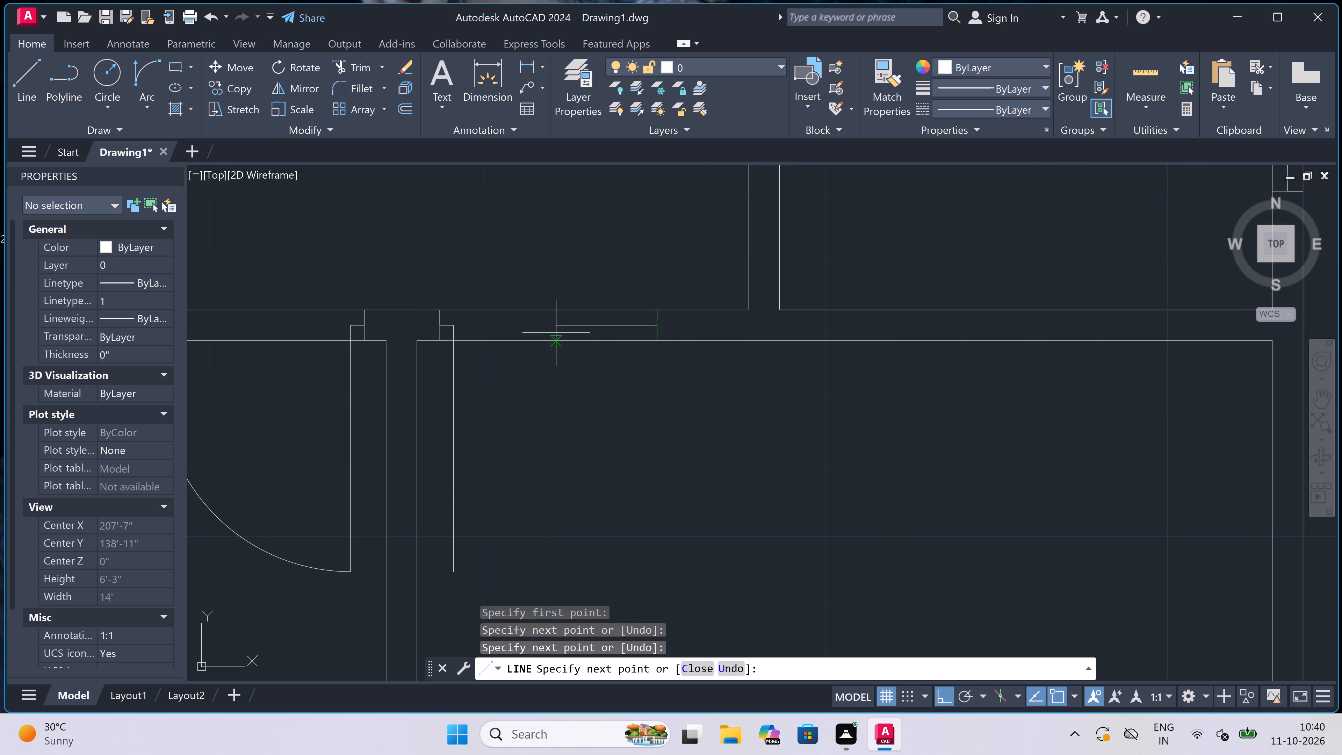
key("2")
type("\"")
key("space")
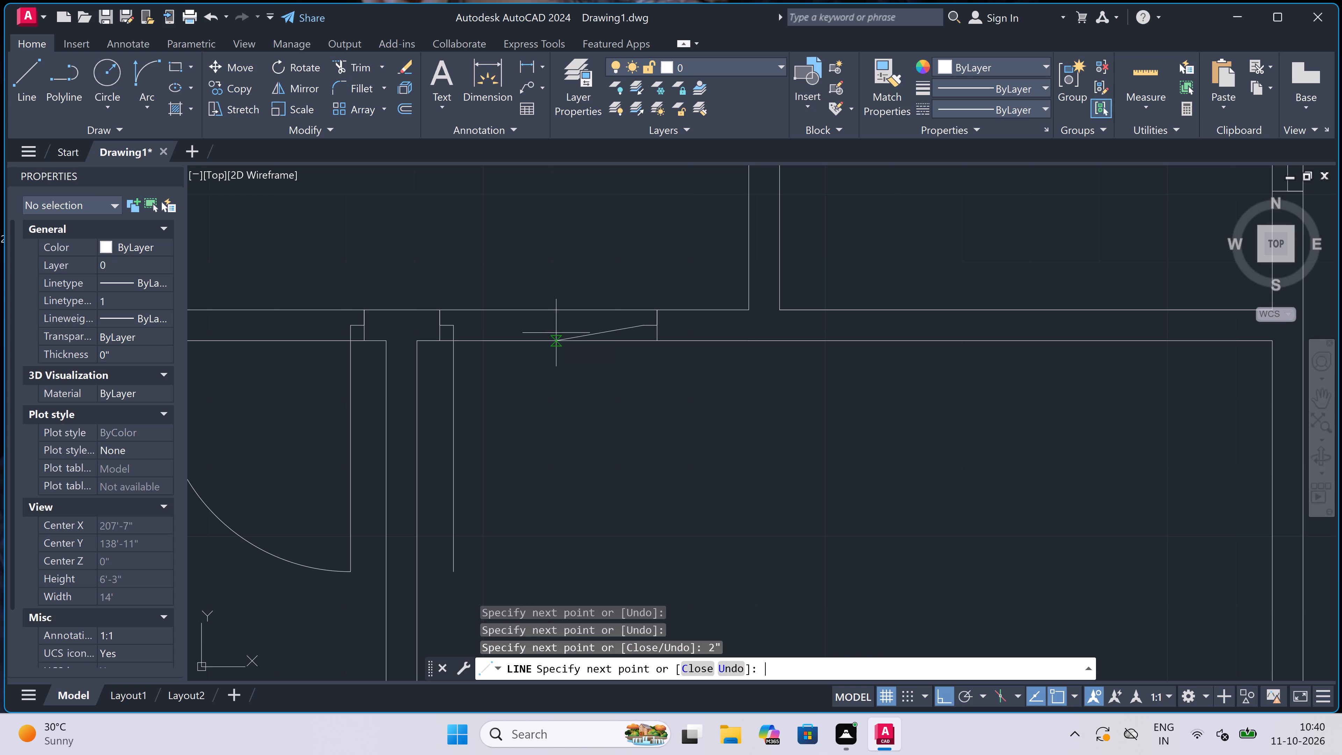
key("Escape")
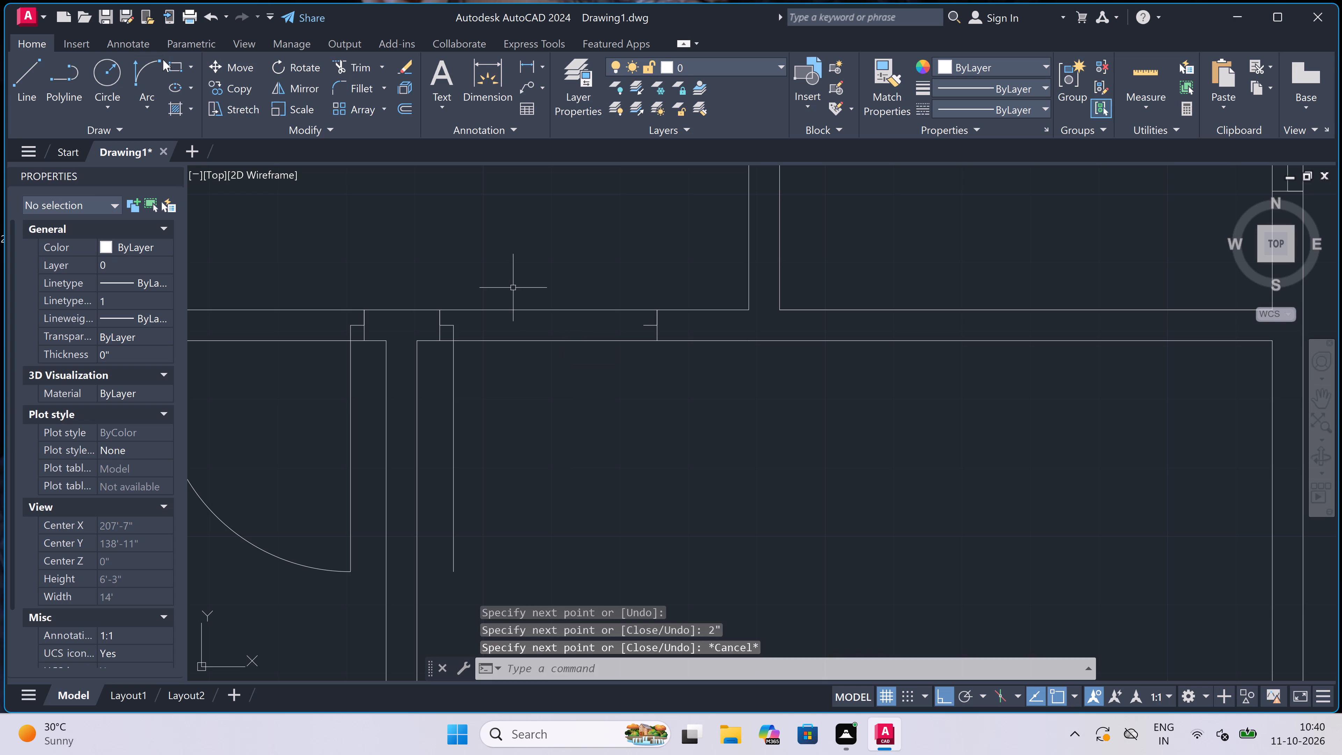
Draw the east door's swing arc from the end of its leaf to the far jamb's stop, bulging southeast.
left_click(144, 65)
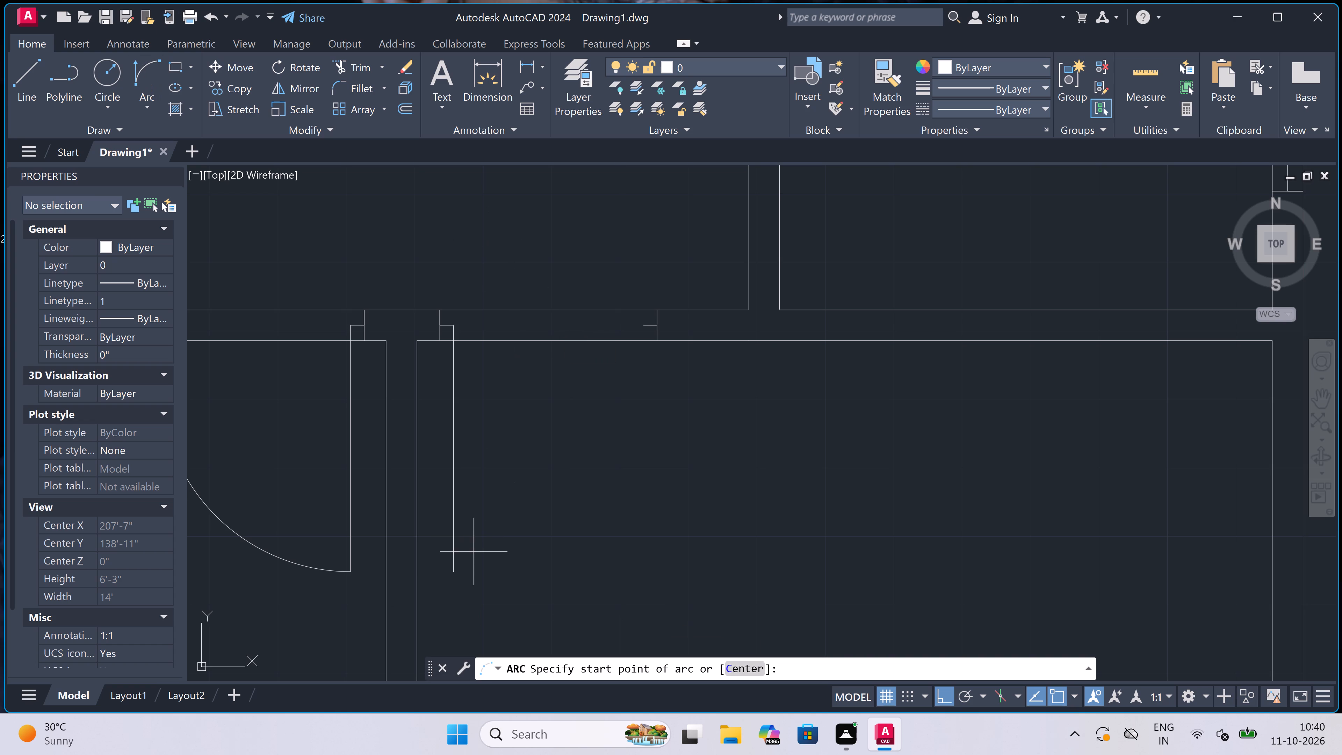
left_click_drag(451, 567, 536, 494)
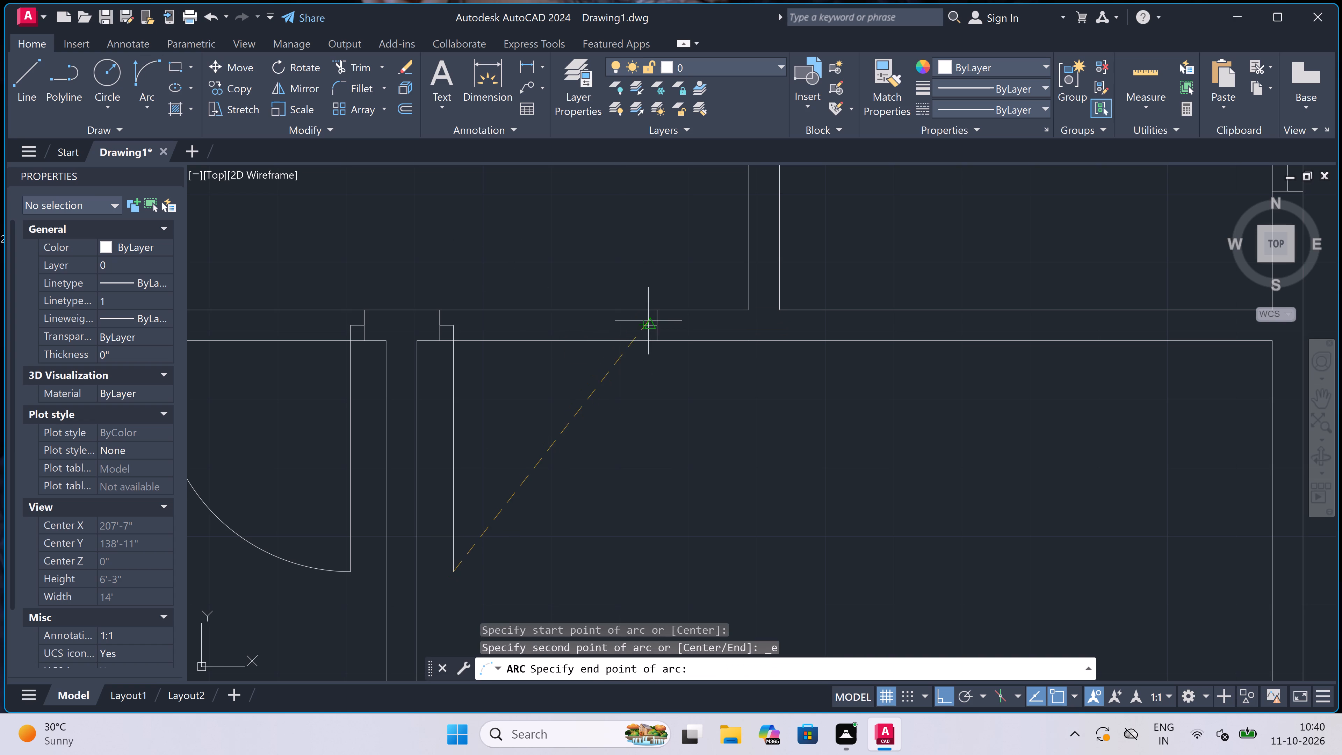
left_click(638, 324)
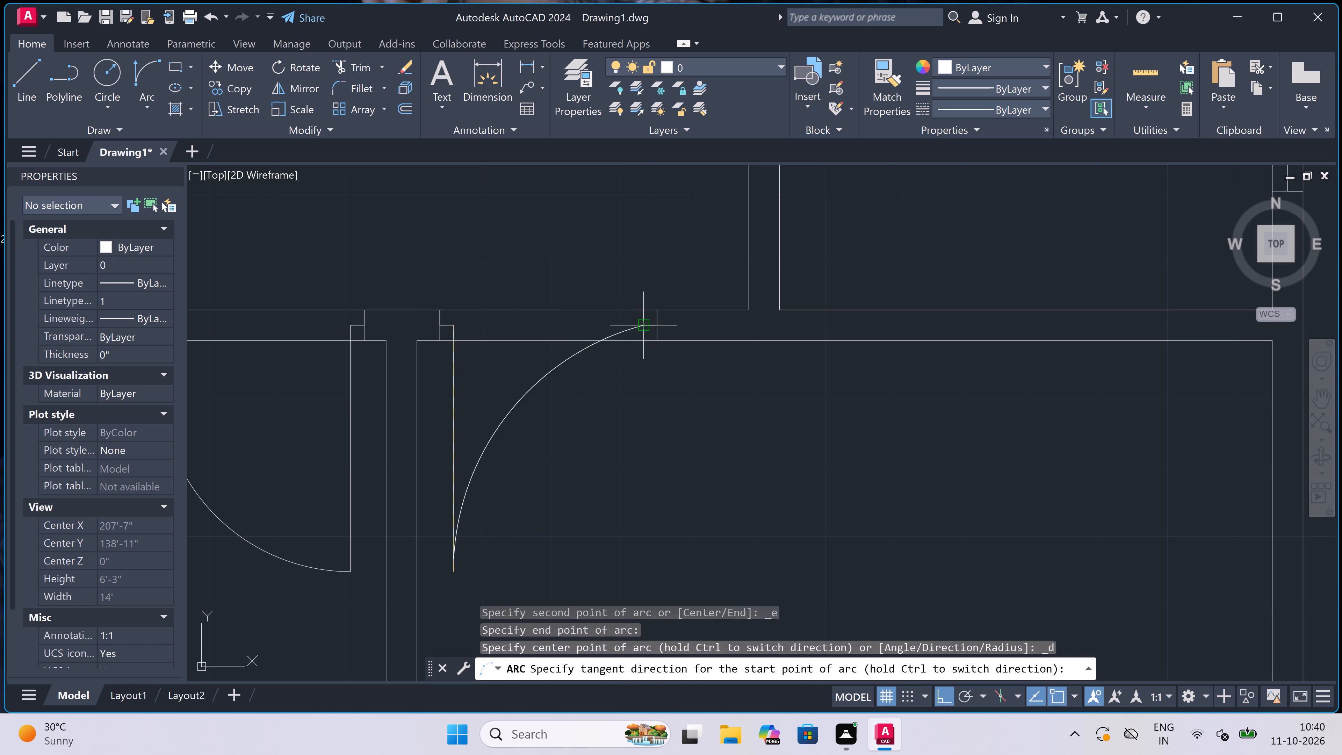
left_click(661, 460)
Trim the wall lines out of both door openings flanking the partition between the two southeast rooms.
type("tr")
key("space")
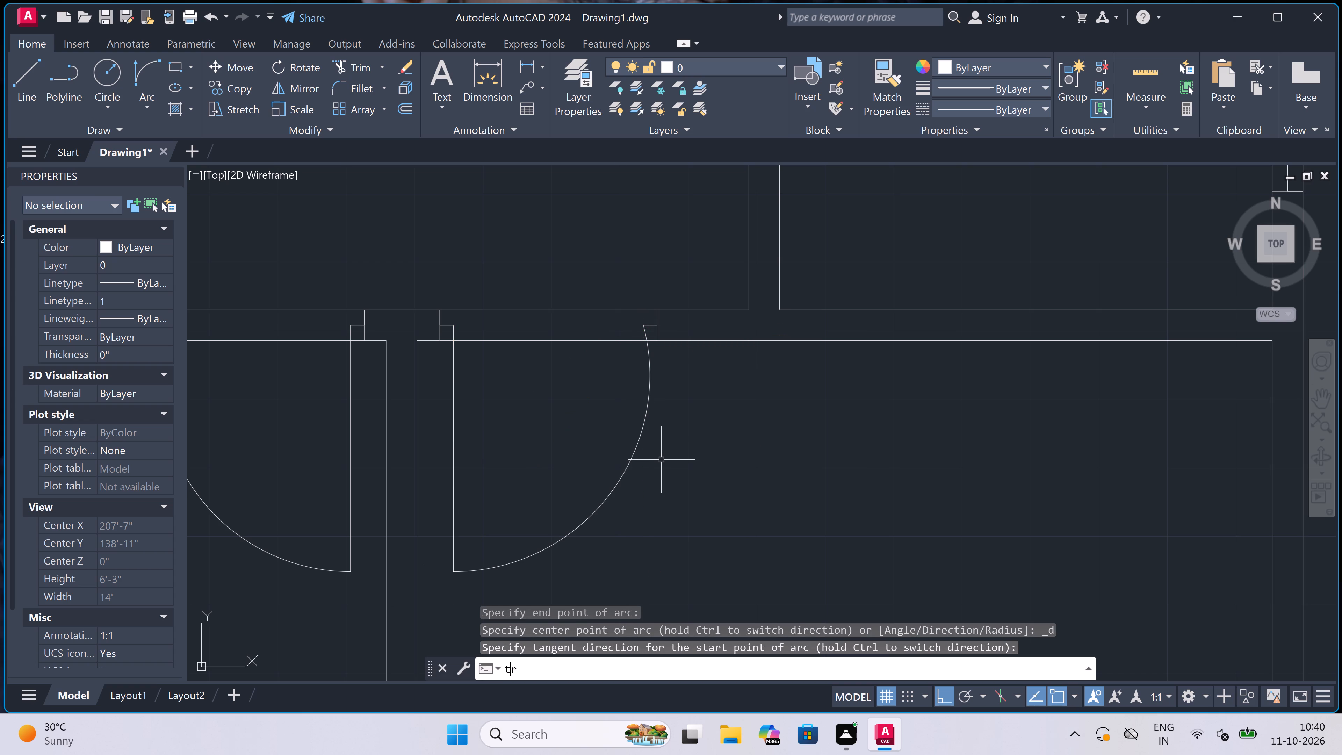
left_click(586, 260)
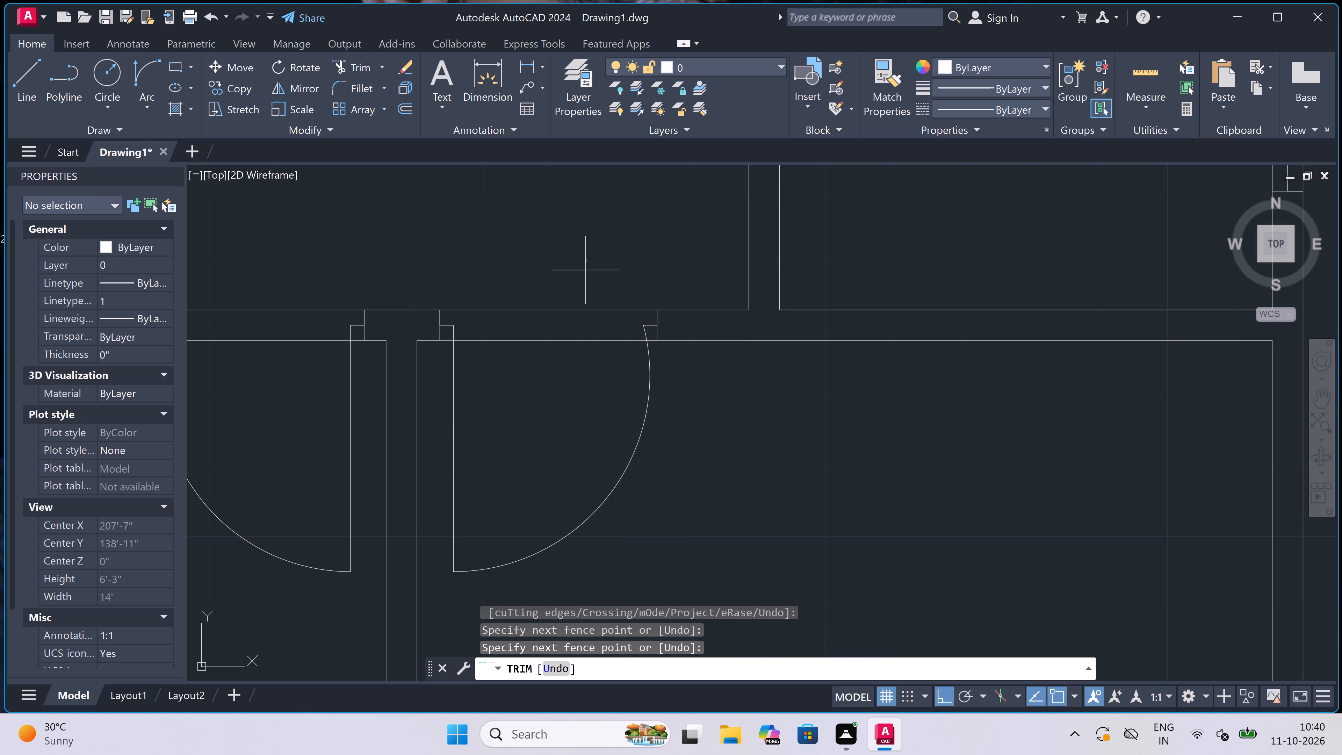
left_click(568, 380)
scroll(568, 379, "down", 3)
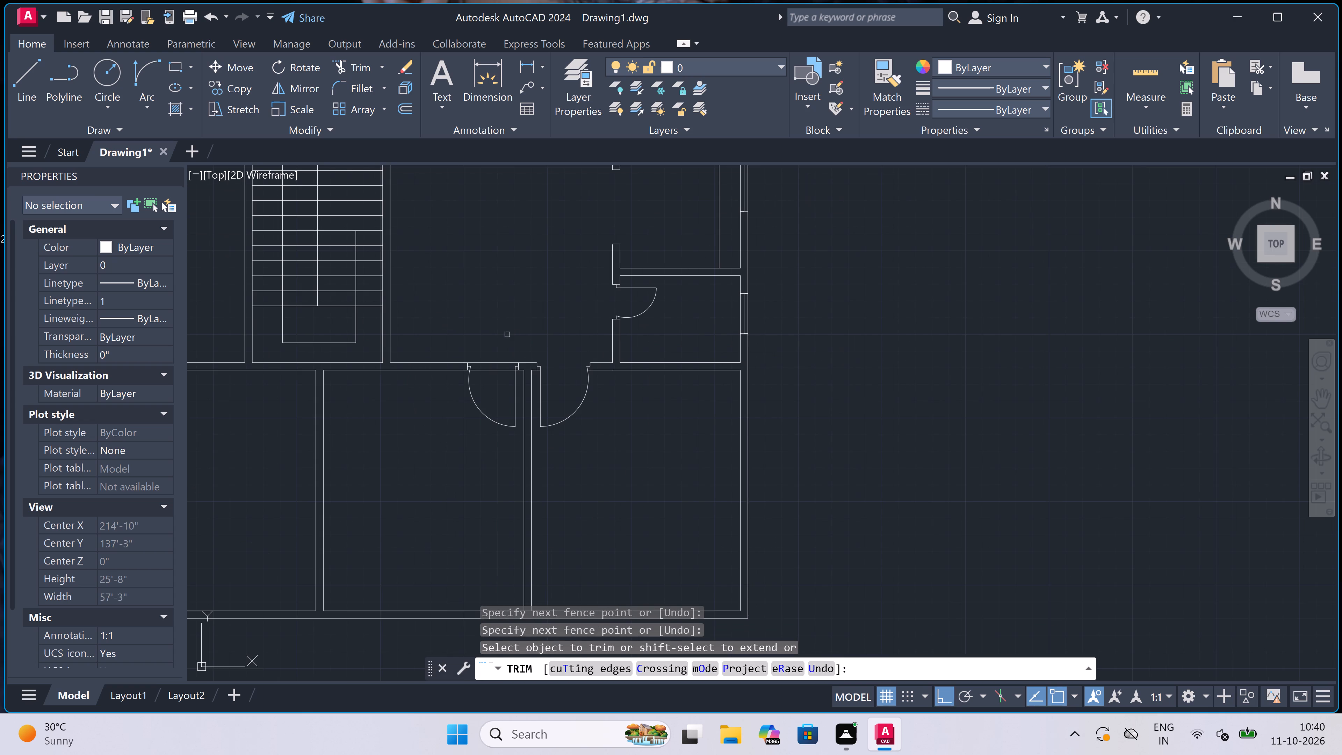
scroll(498, 349, "up", 2)
left_click(498, 343)
left_click_drag(499, 448, 499, 451)
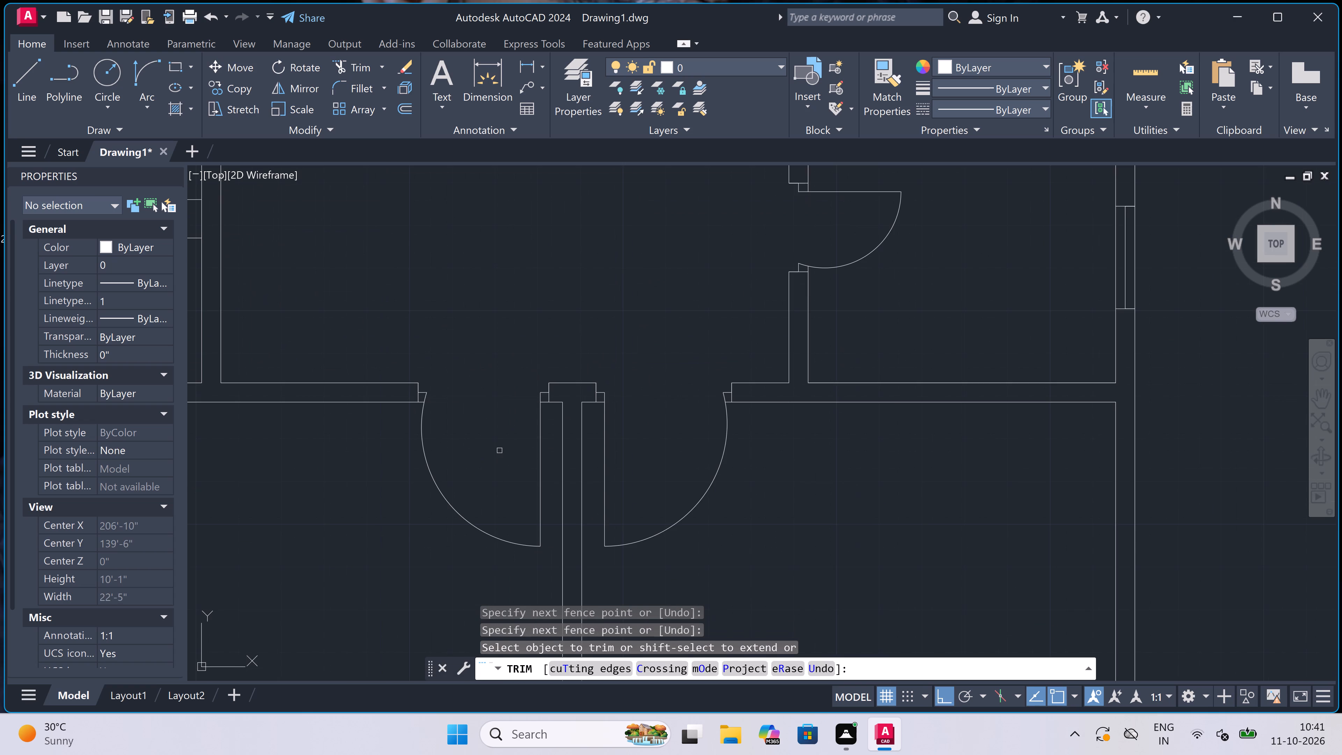
scroll(499, 451, "down", 6)
scroll(449, 448, "up", 2)
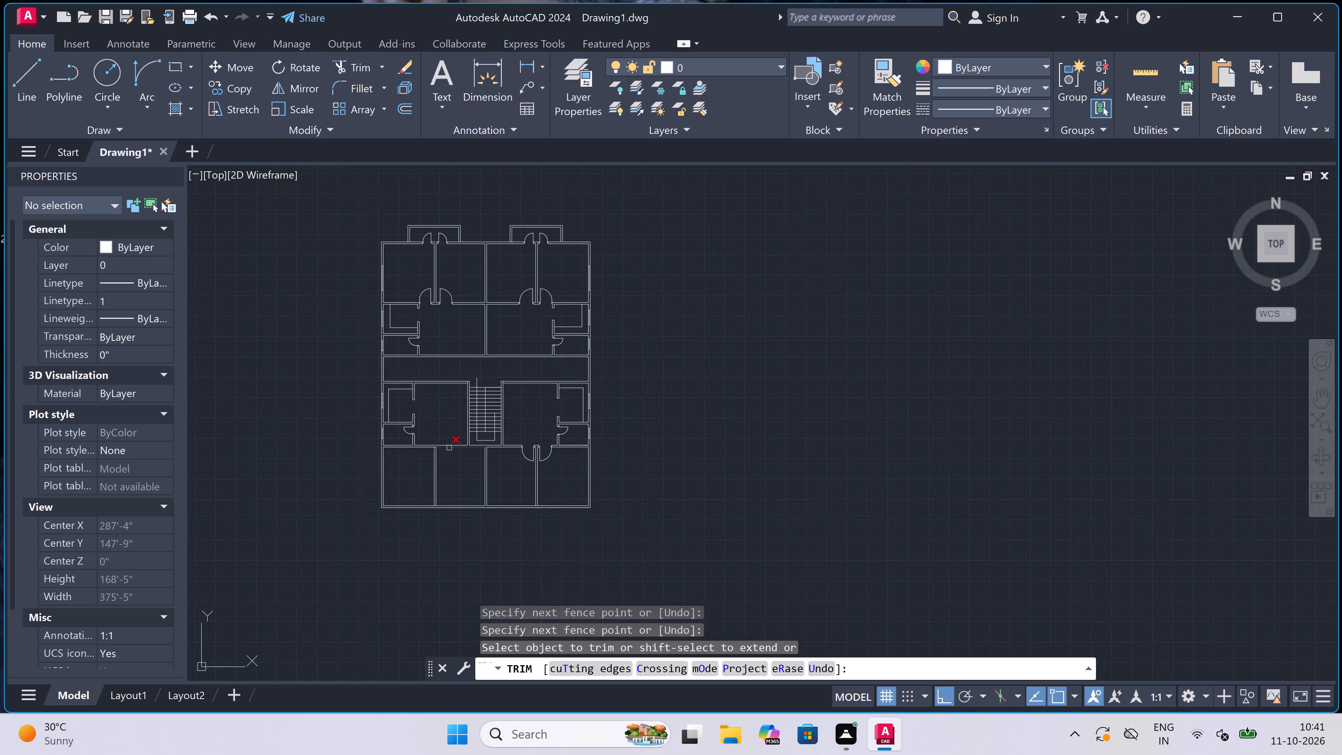
scroll(443, 438, "up", 4)
scroll(443, 438, "down", 4)
scroll(430, 431, "up", 3)
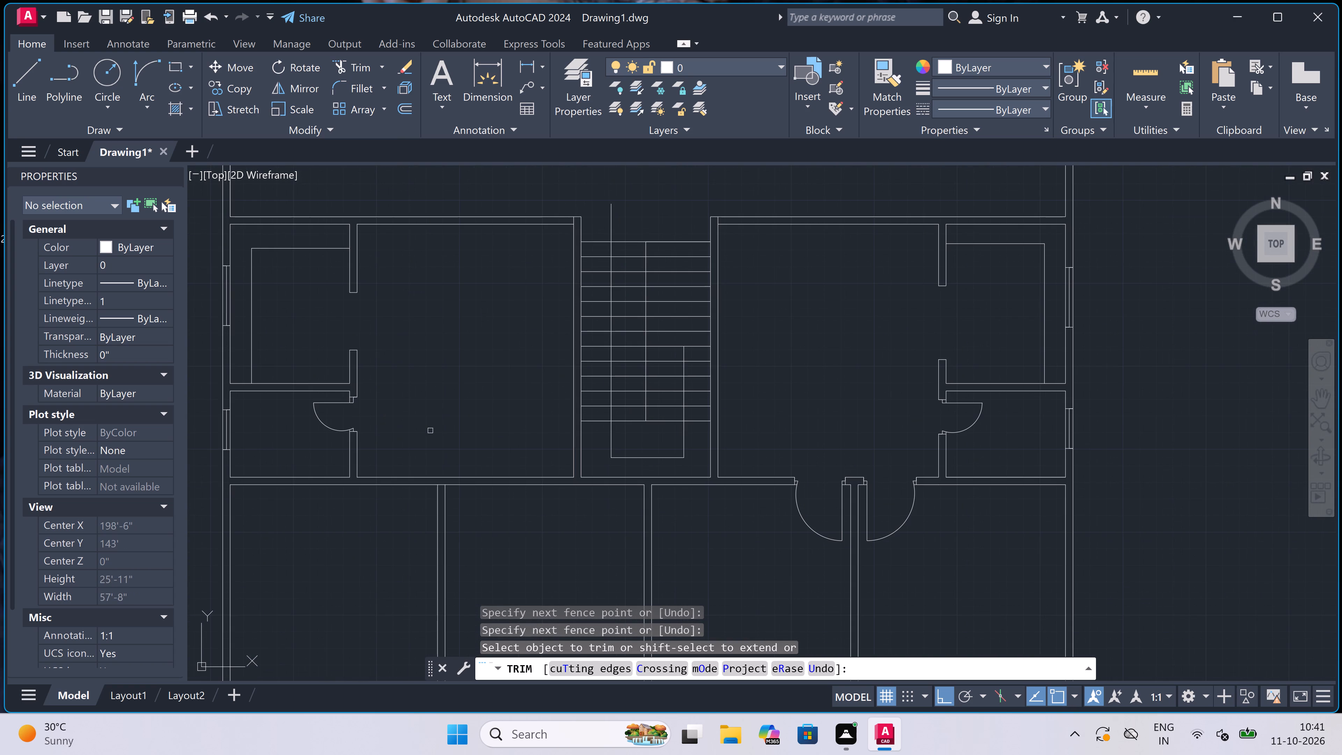
key("Escape")
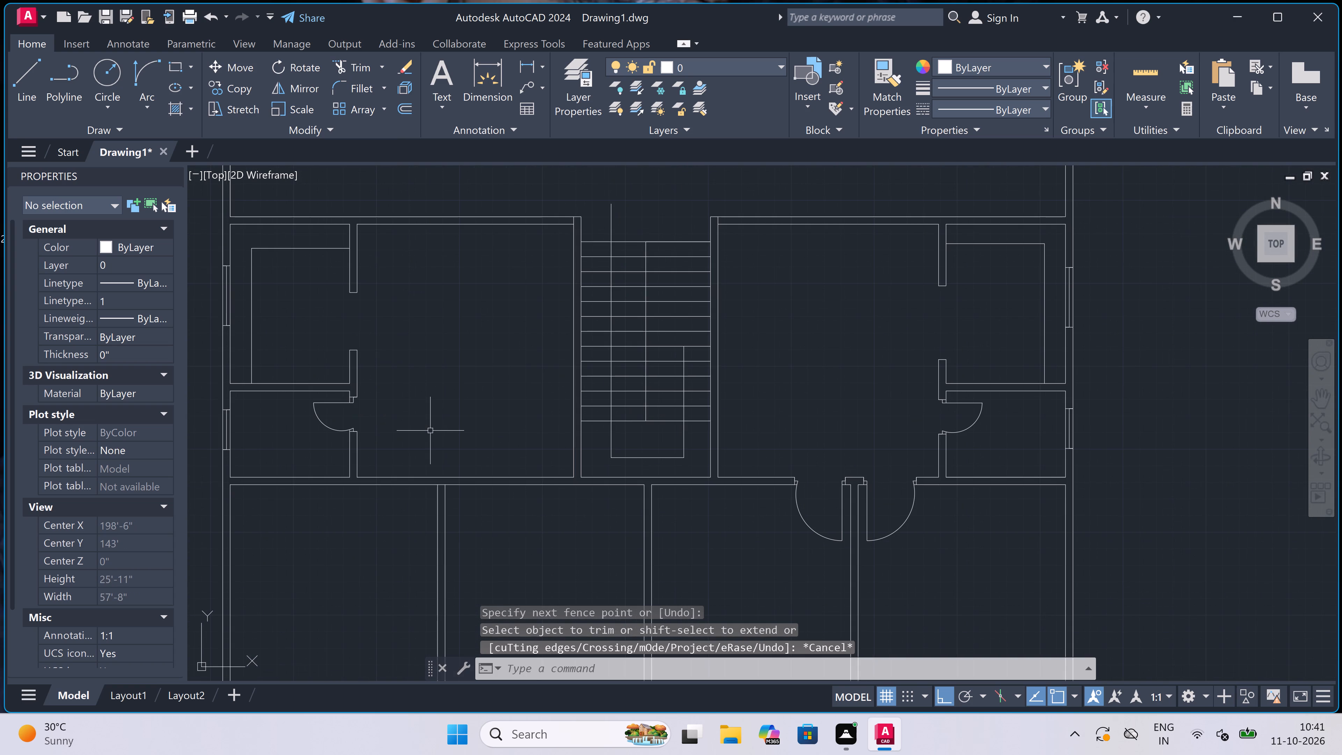
Draw the jamb just west of the partition between the two southwest rooms, with a 2" stop from its midpoint westward and a 3' leaf south.
type("l")
key("space")
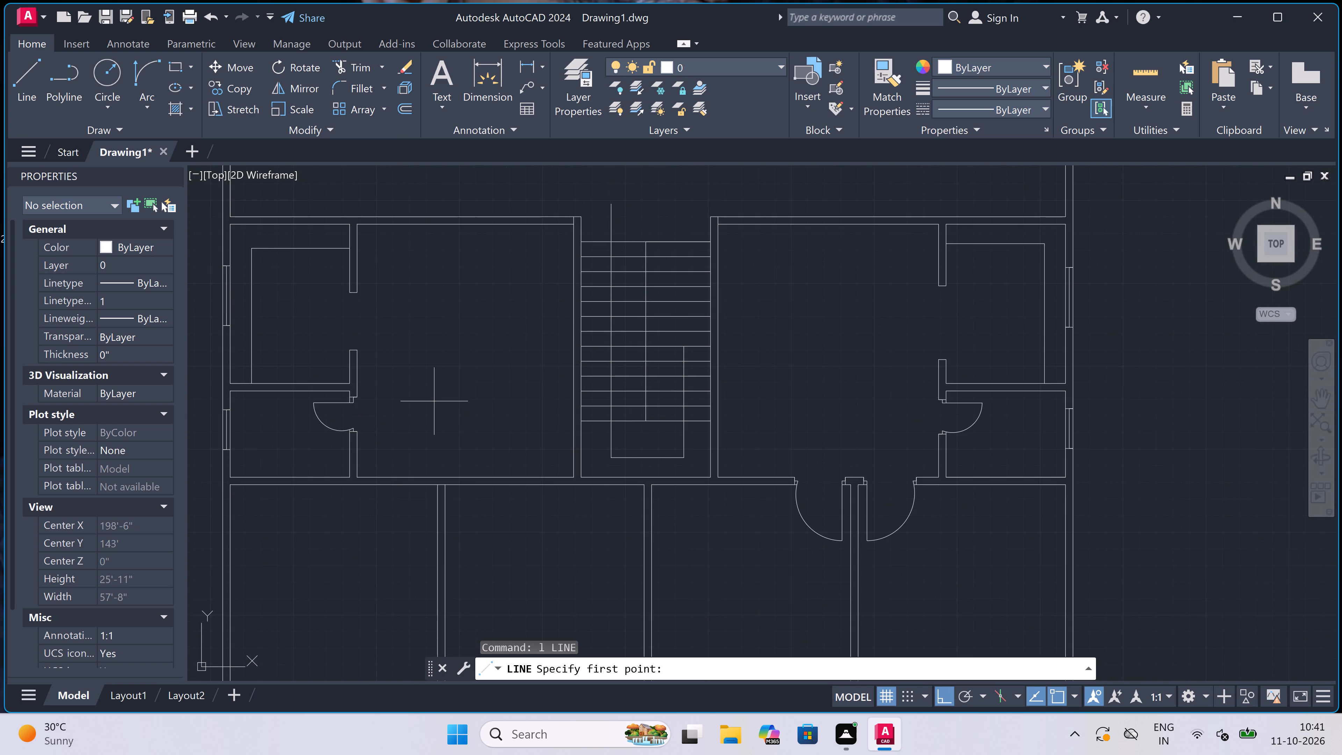
scroll(420, 495, "up", 3)
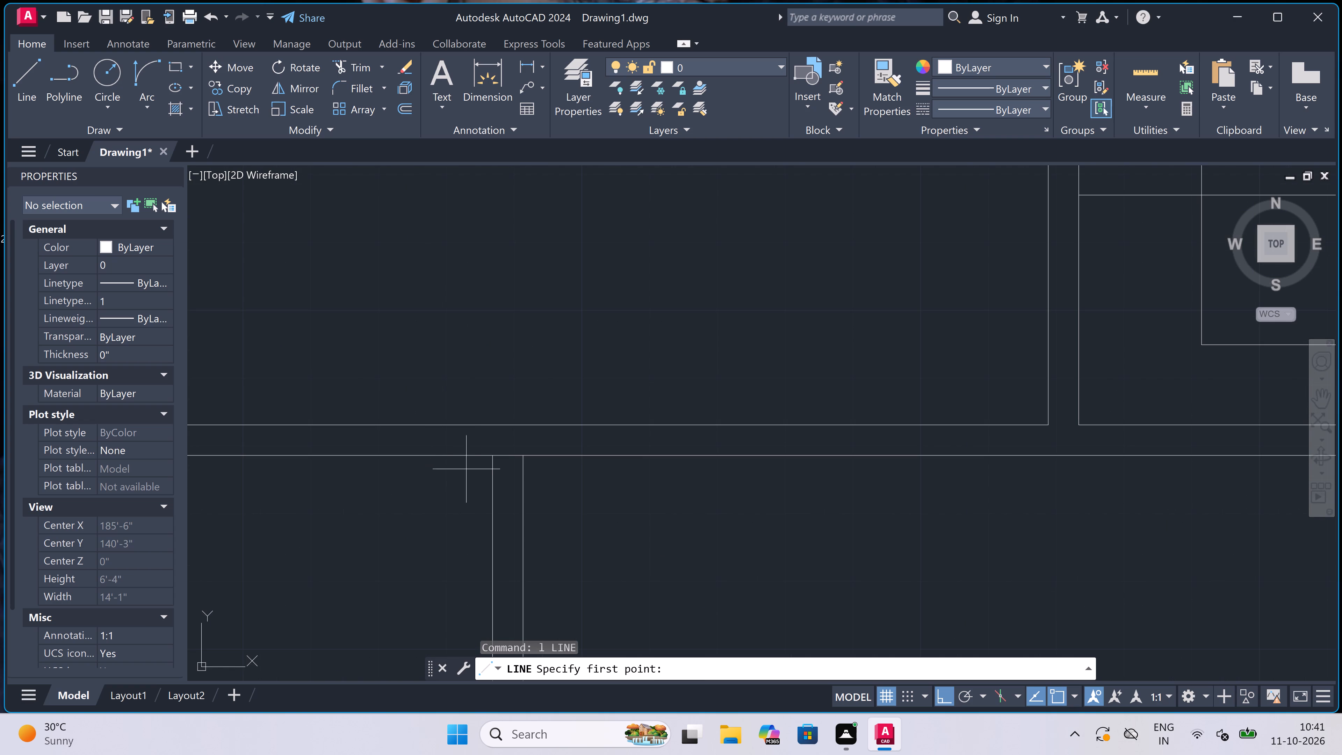
left_click(458, 453)
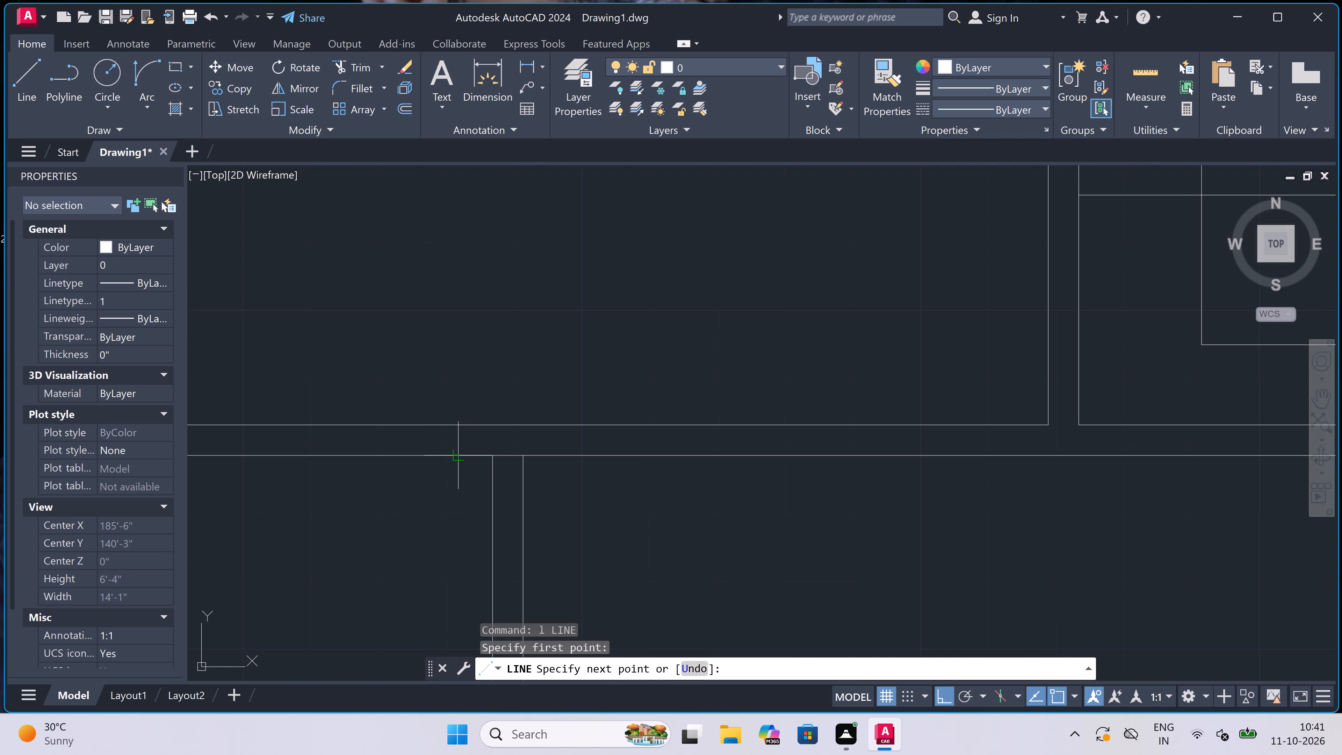
left_click(453, 430)
left_click(452, 444)
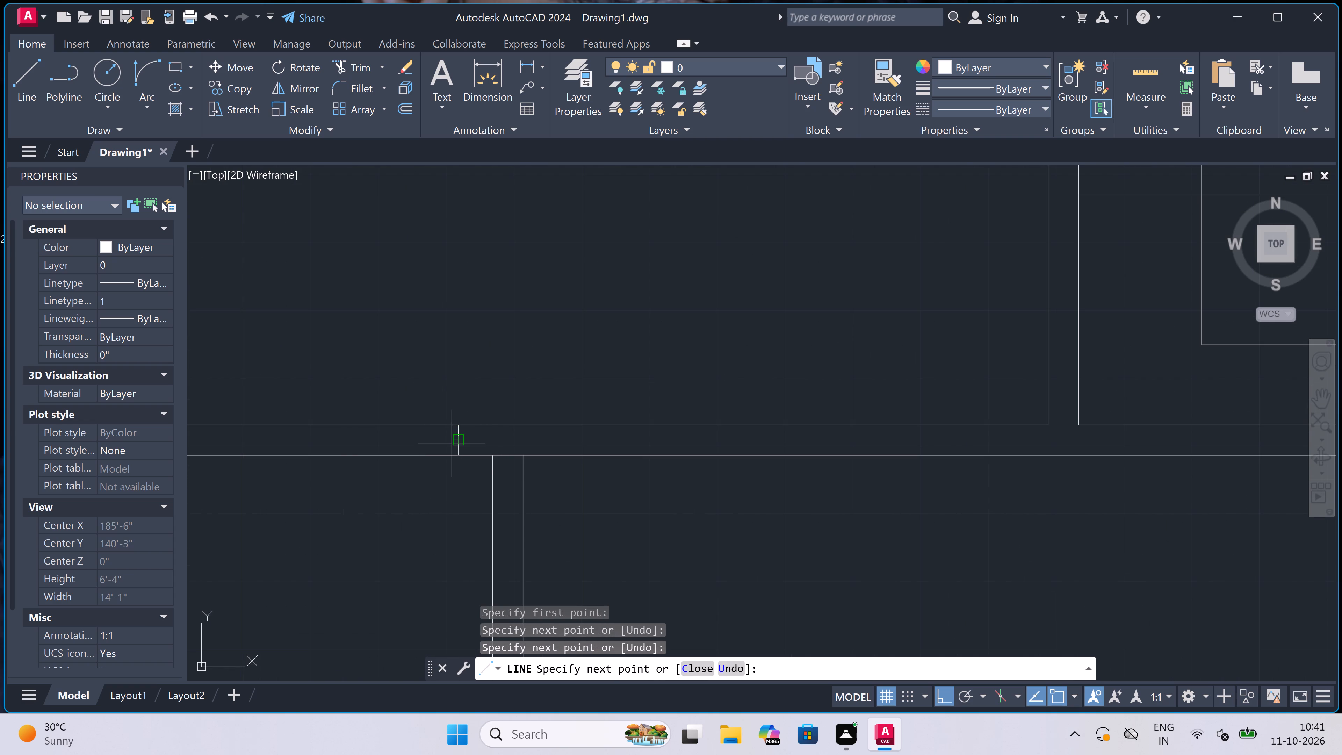
key("2")
type("\"")
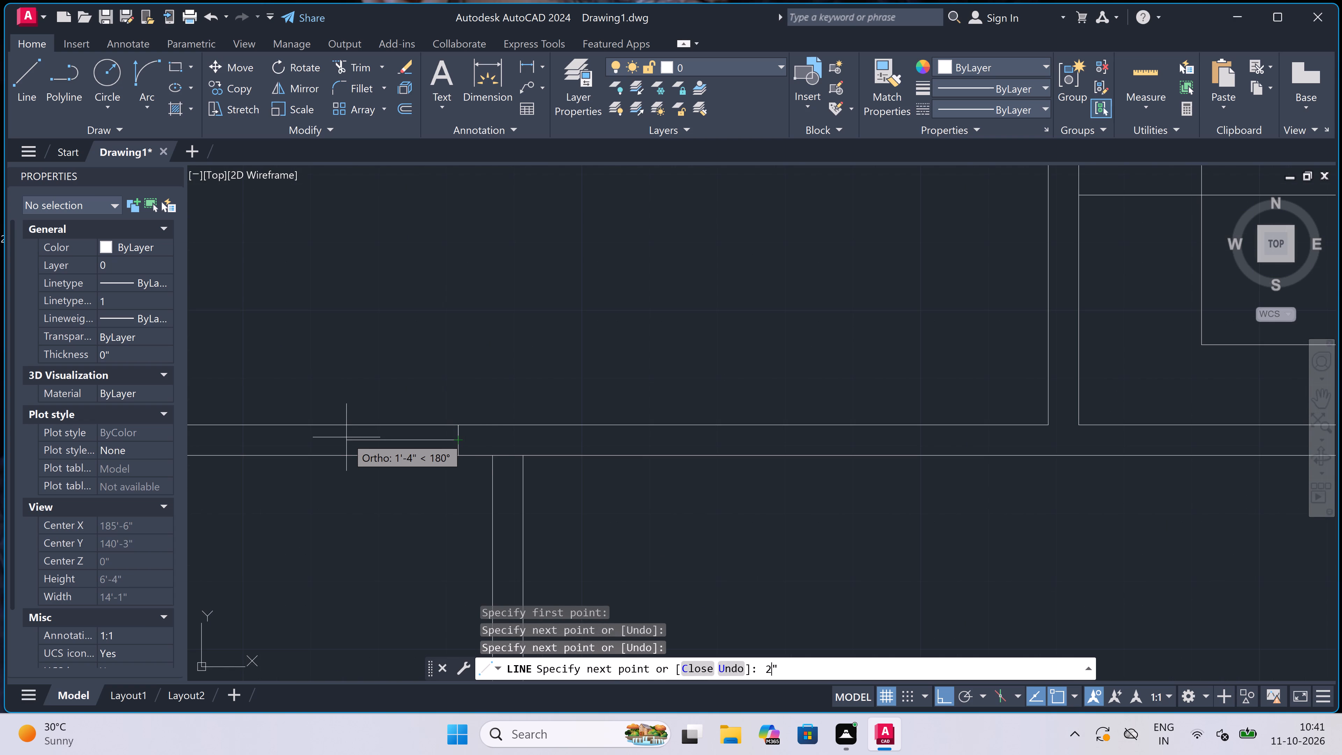
key("space")
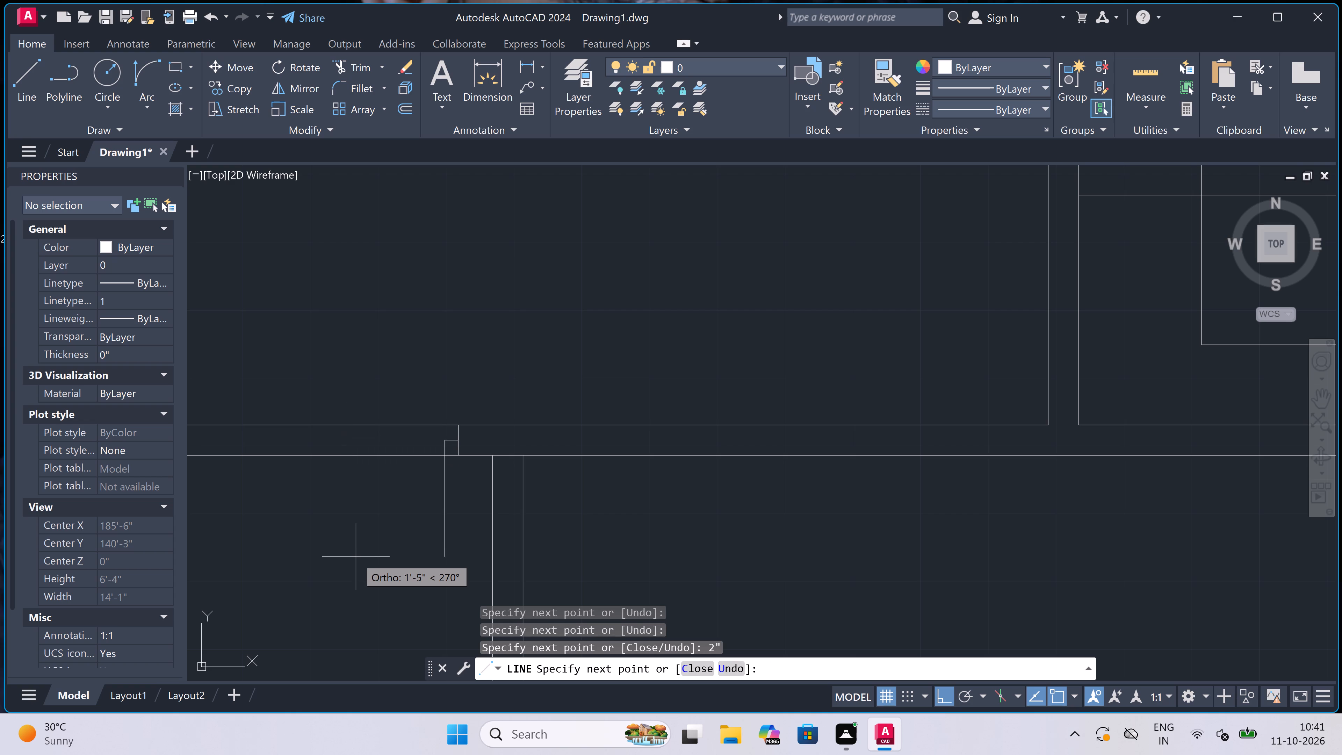
type("3'")
key("space")
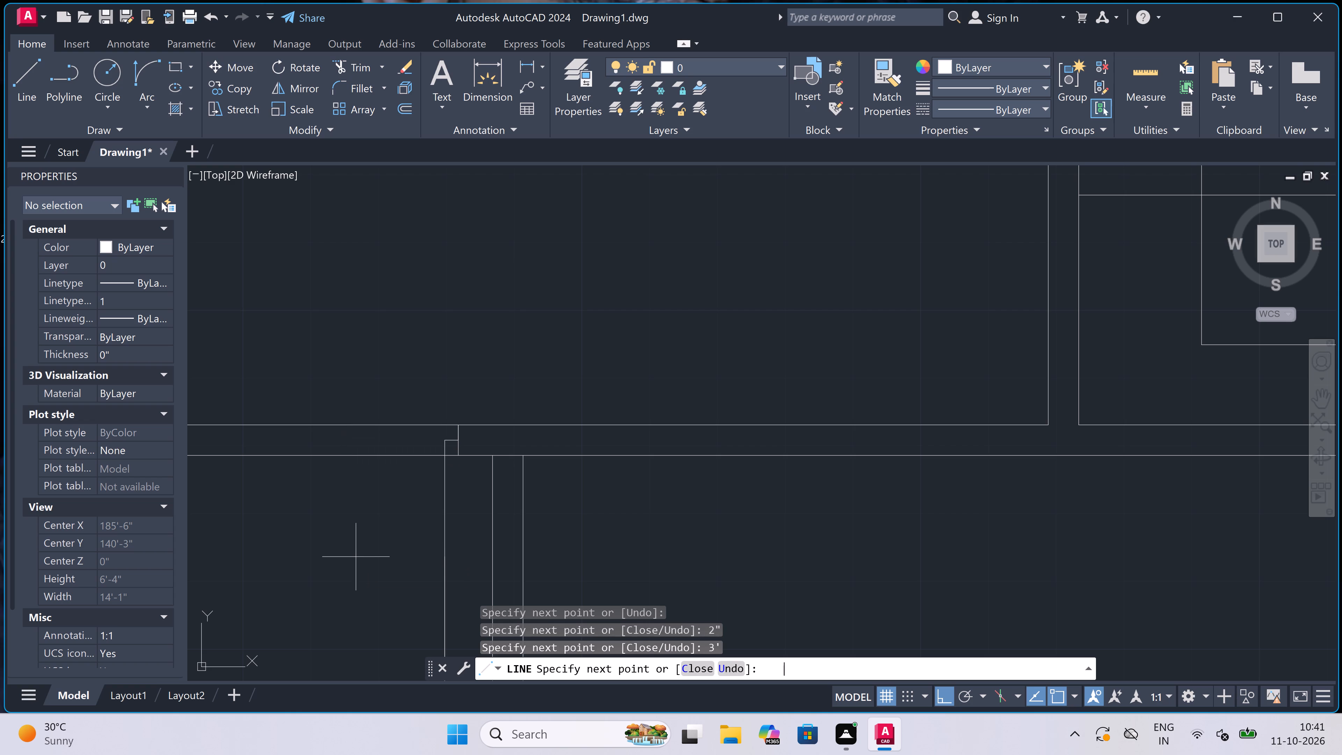
key("Escape")
Draw the jamb just east of the same southwest partition, with a 2" stop from its midpoint eastward and a 3' leaf south.
key("space")
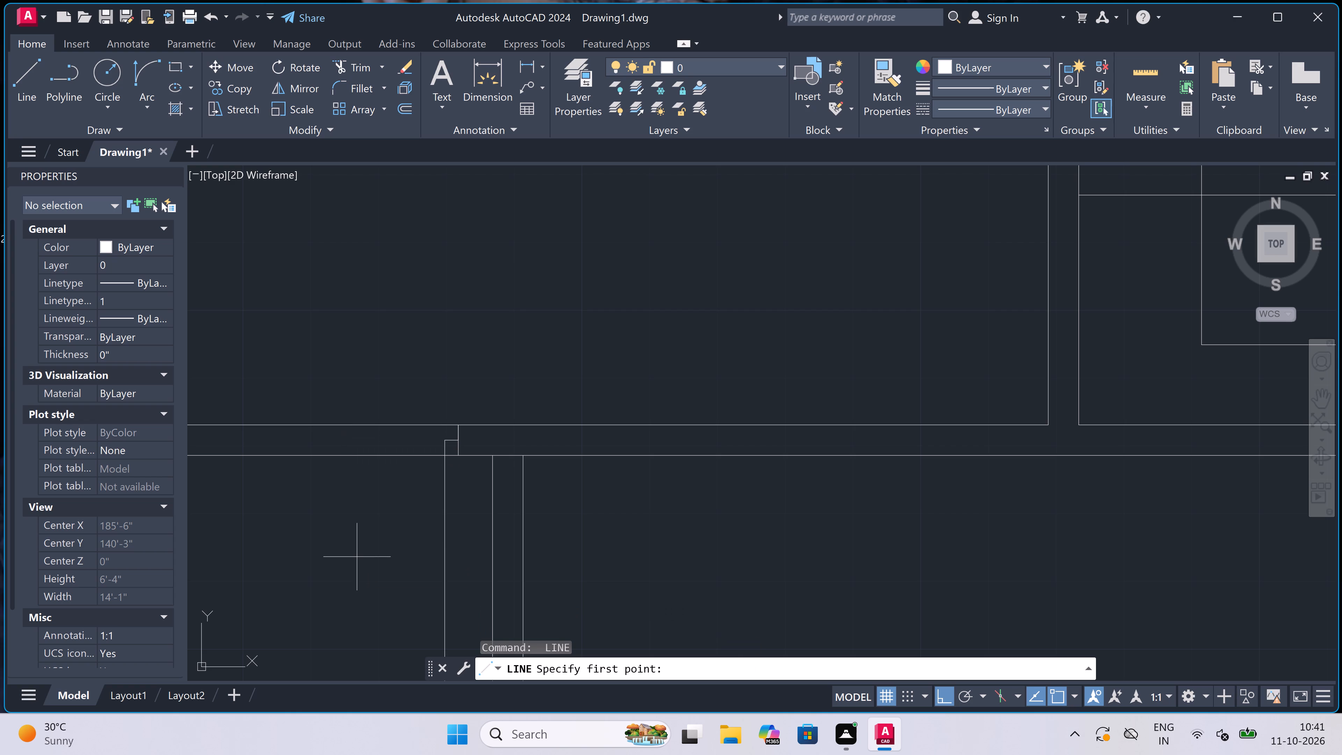
left_click(554, 455)
double_click(559, 423)
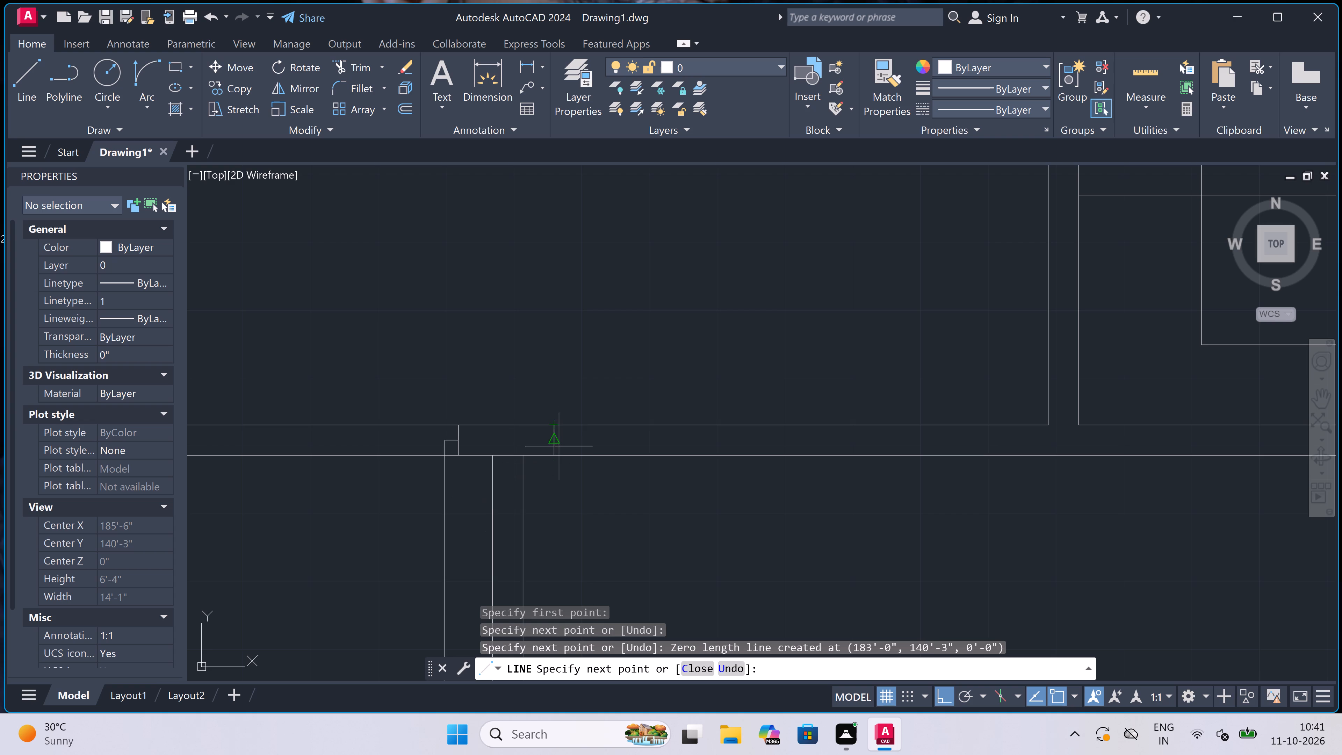
left_click(556, 438)
key("2")
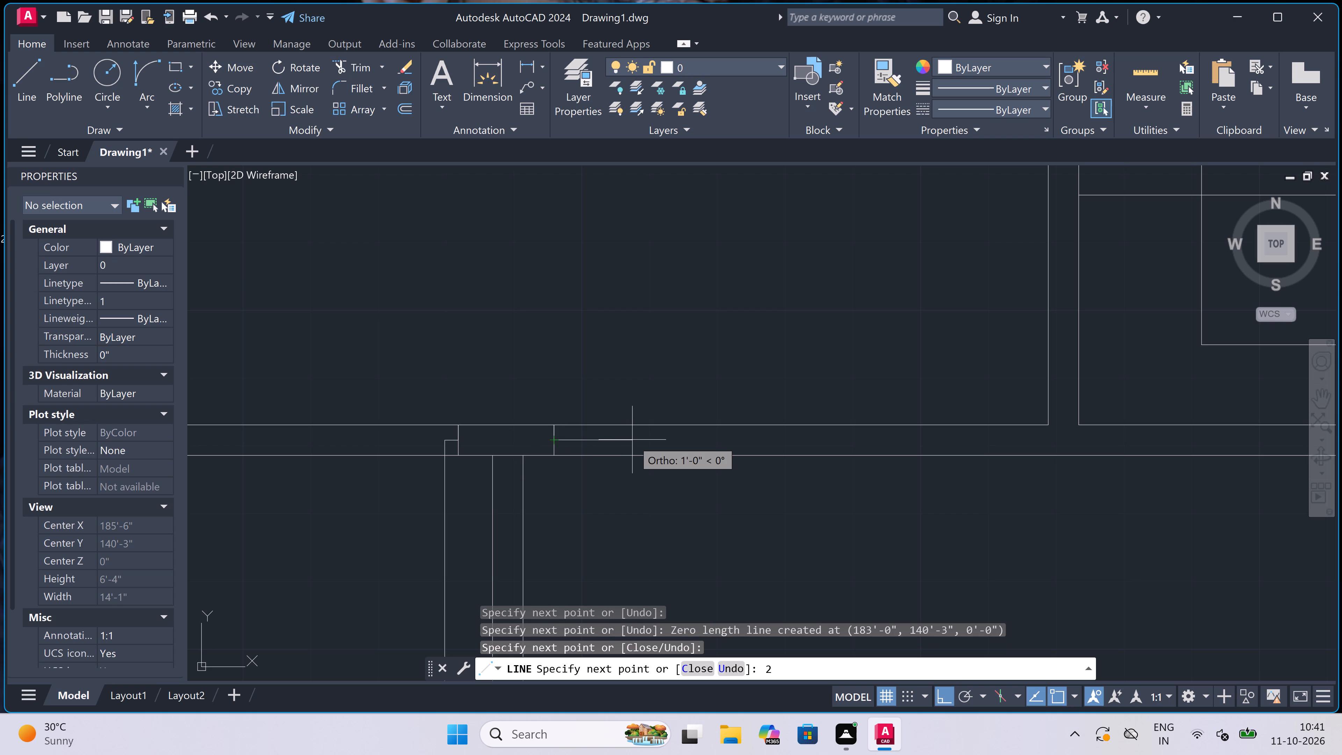
type("\"")
key("space")
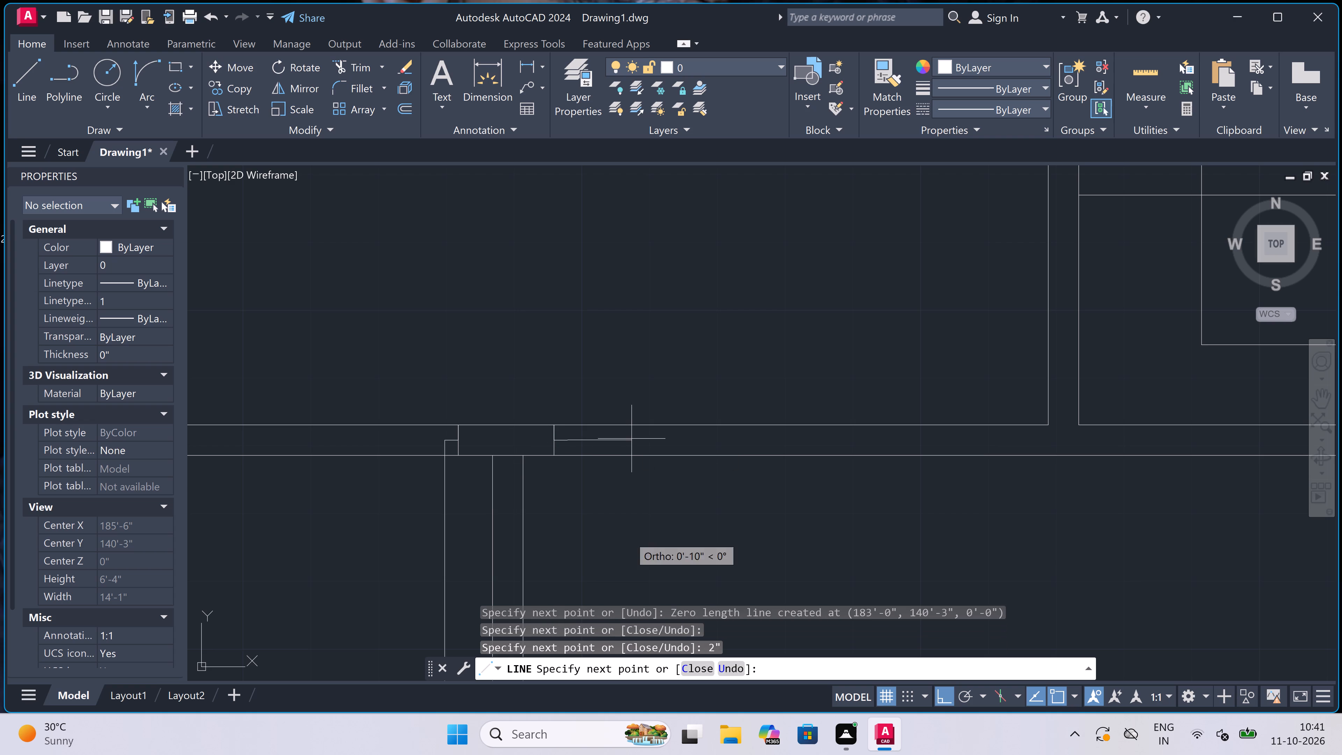
type("3'")
key("space")
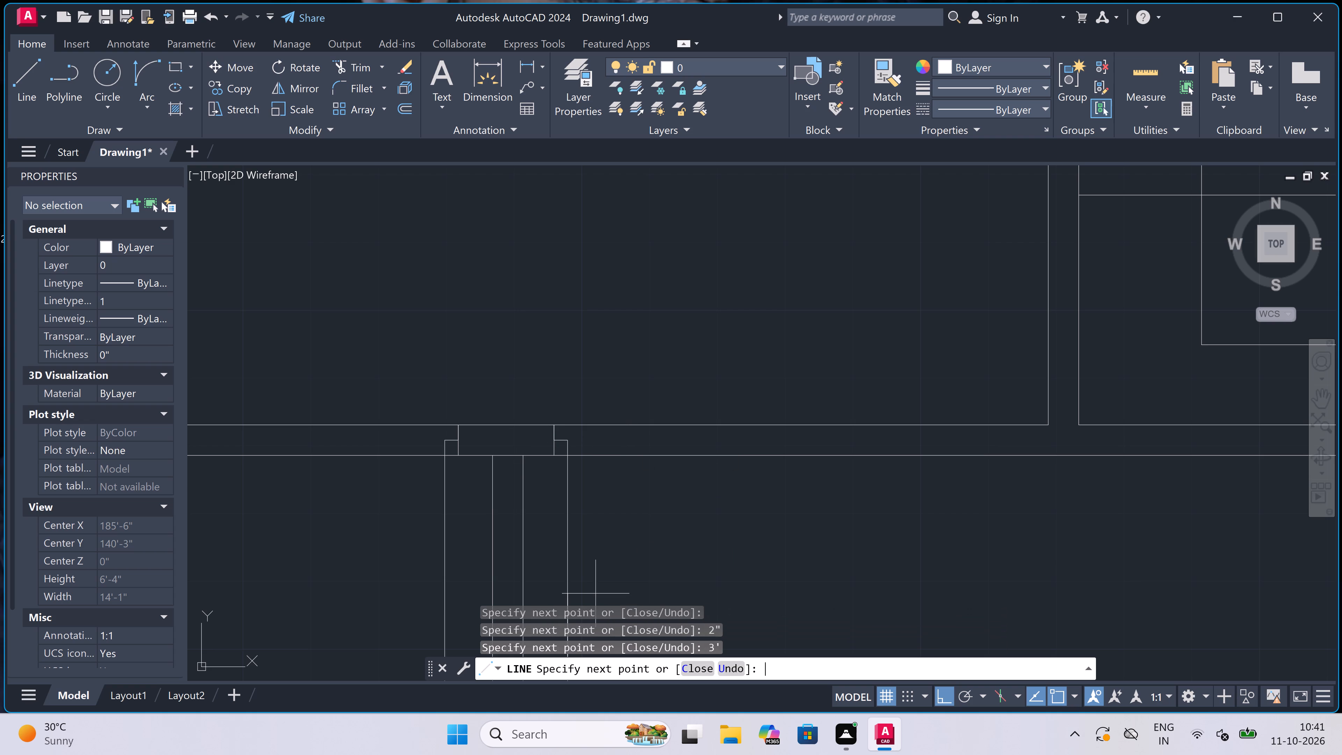
key("Escape")
Draw the far jamb of the door east of the southwest partition across the wall, with a 2" stop from its midpoint toward the leaf.
key("space")
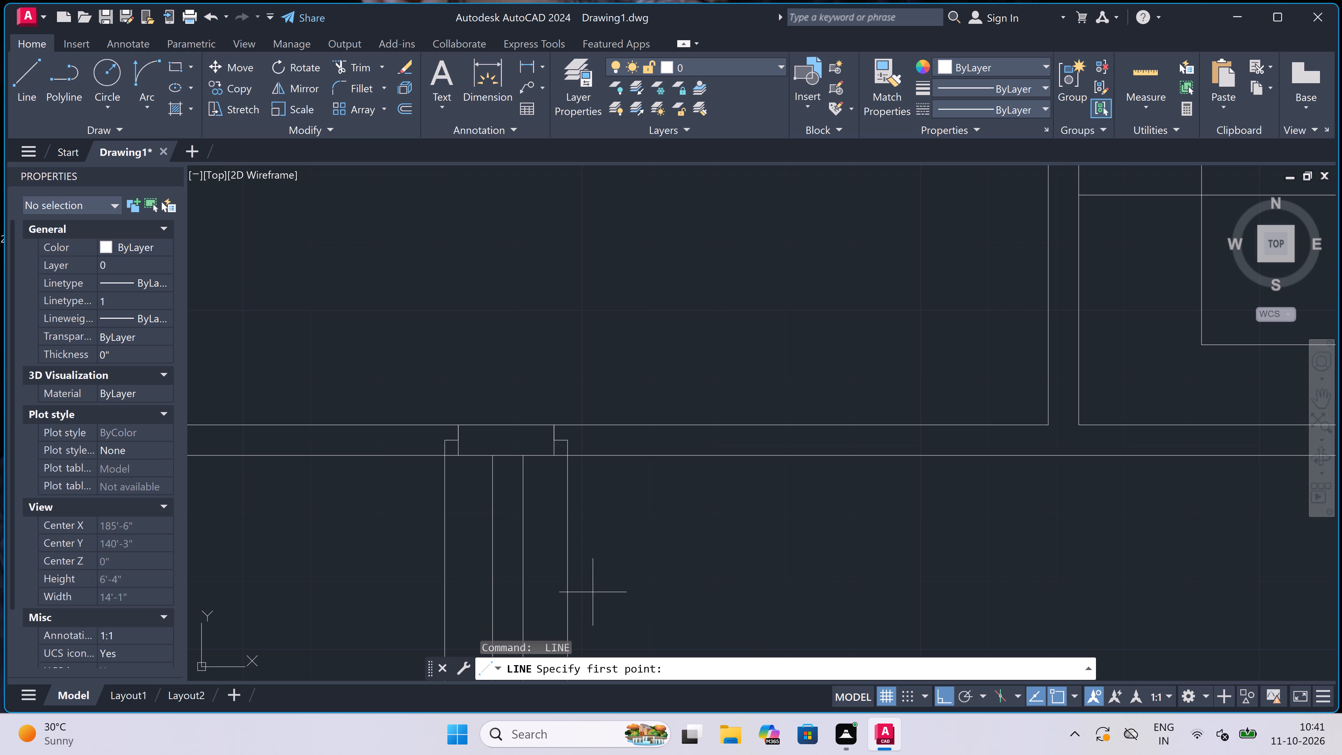
scroll(503, 419, "down", 3)
scroll(511, 470, "up", 2)
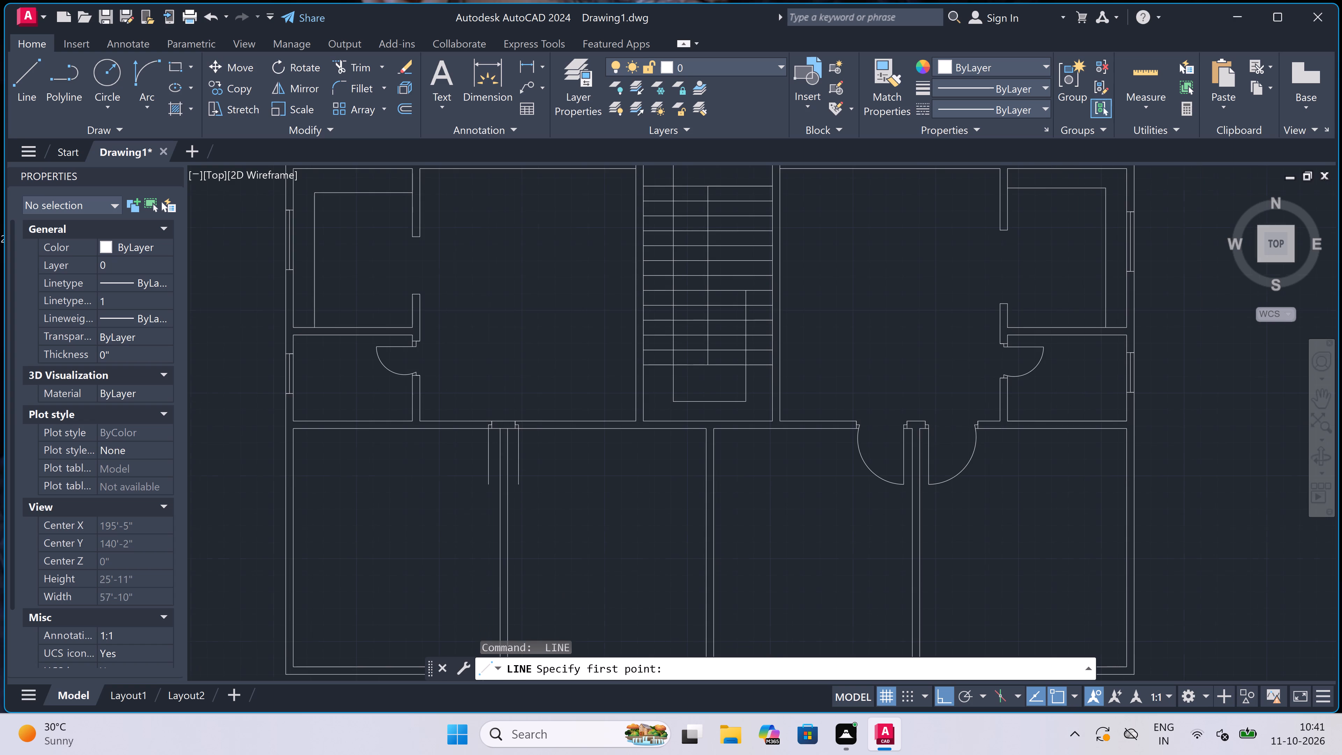
scroll(511, 470, "up", 1)
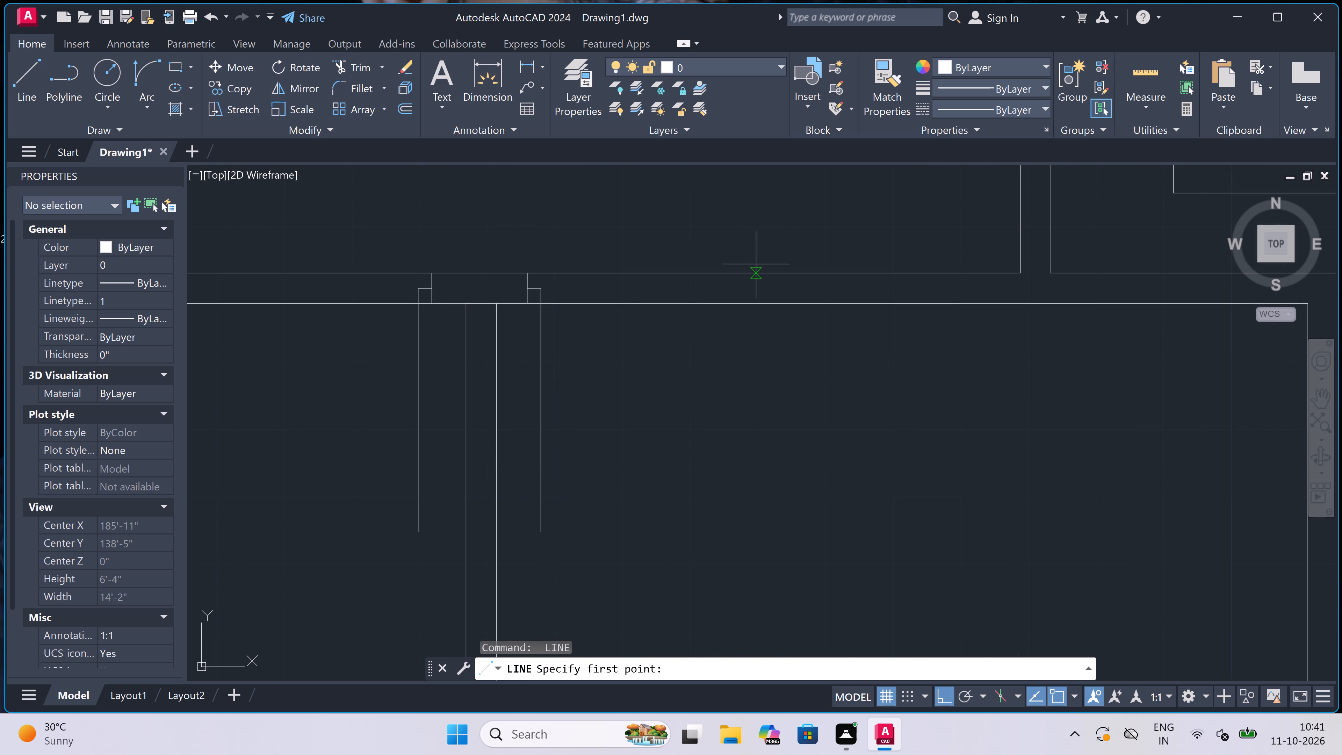
left_click(743, 274)
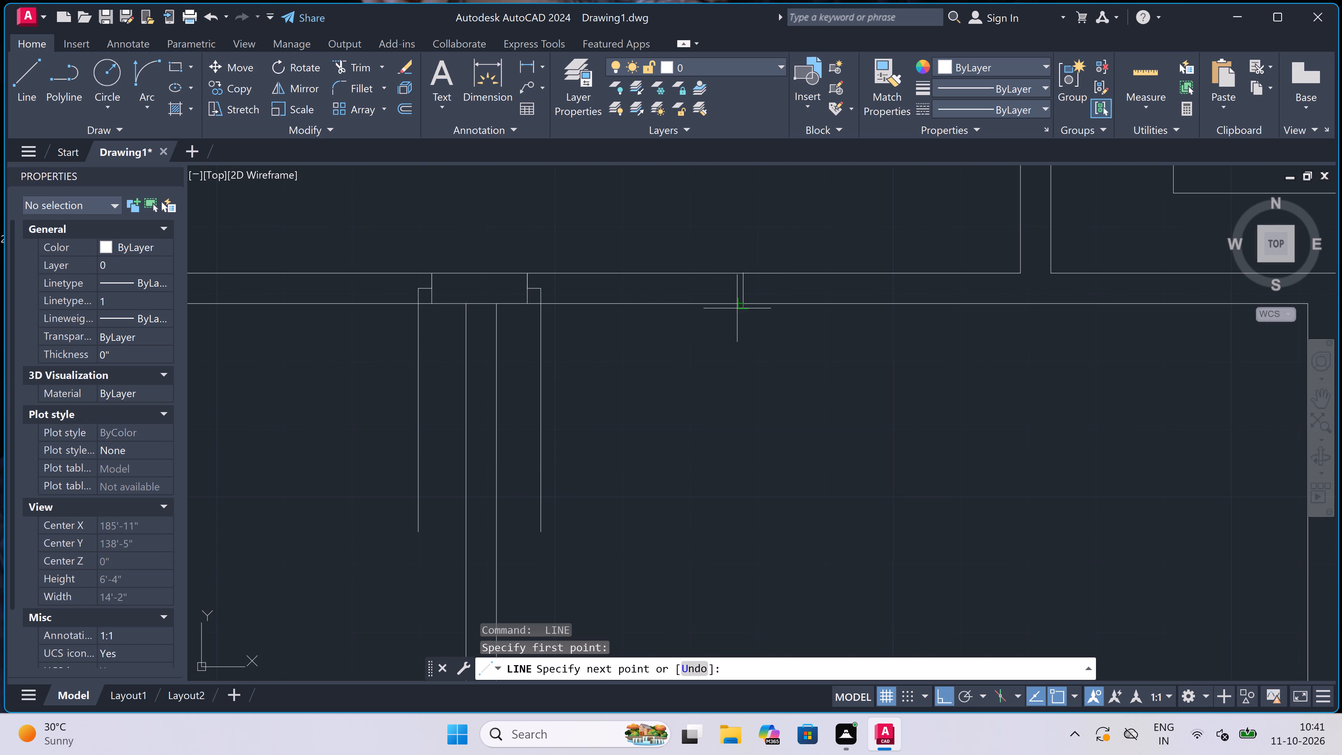
left_click(741, 296)
left_click_drag(740, 285, 736, 288)
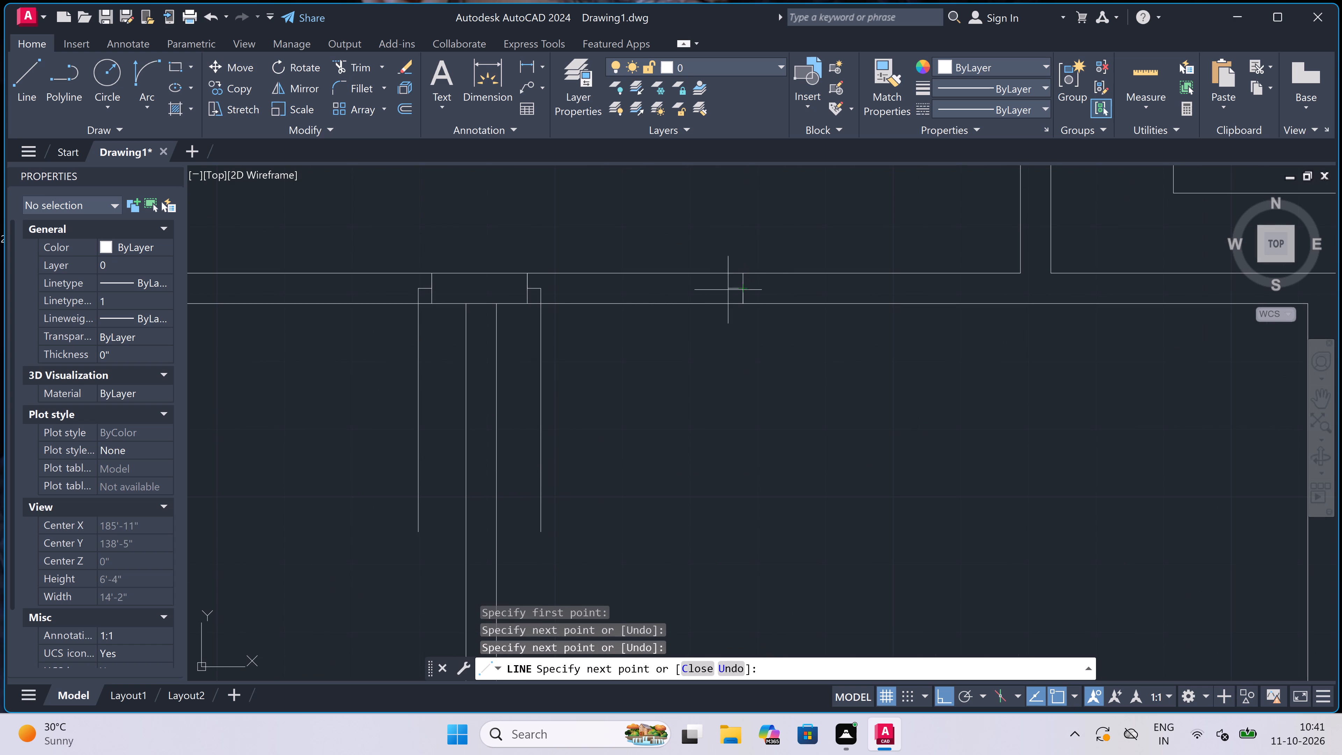
key("2")
type("\"")
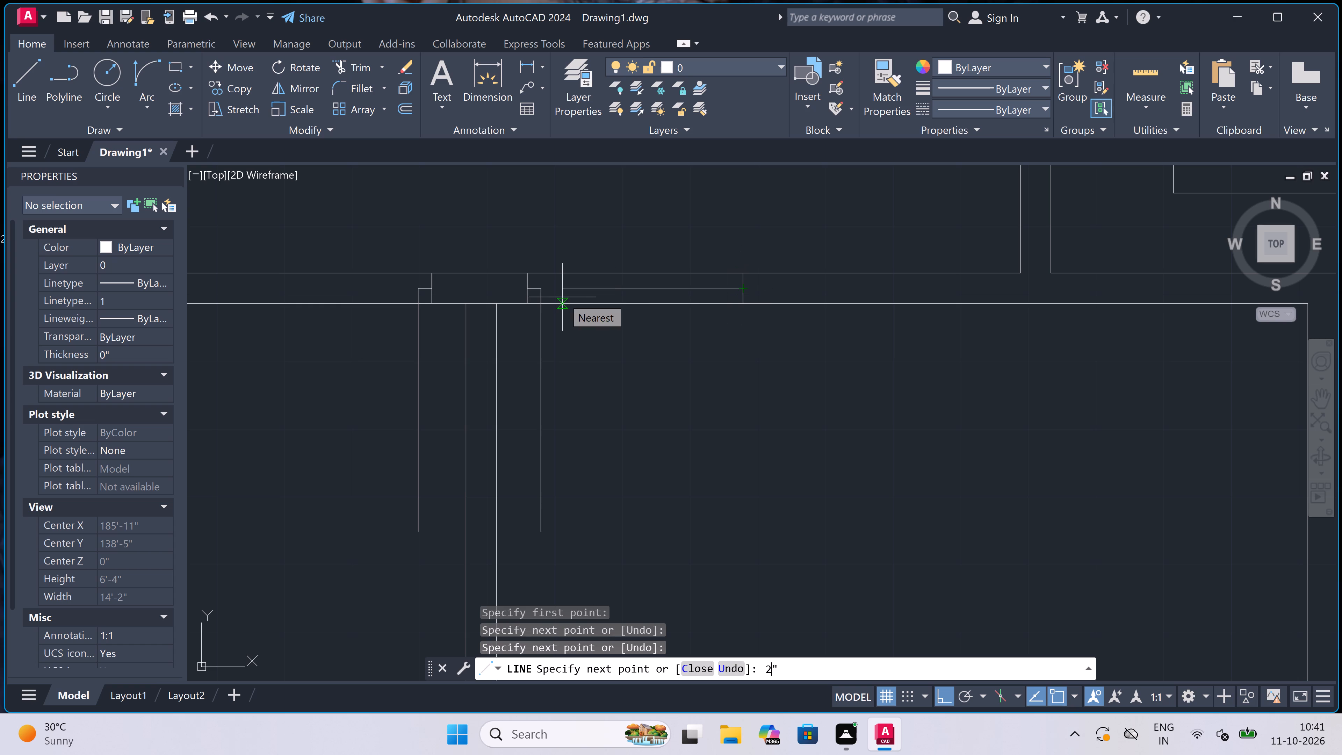
key("space")
key("Escape")
Draw the far jamb of the door west of the southwest partition across the wall, with a 2" stop from its midpoint toward the leaf.
key("space")
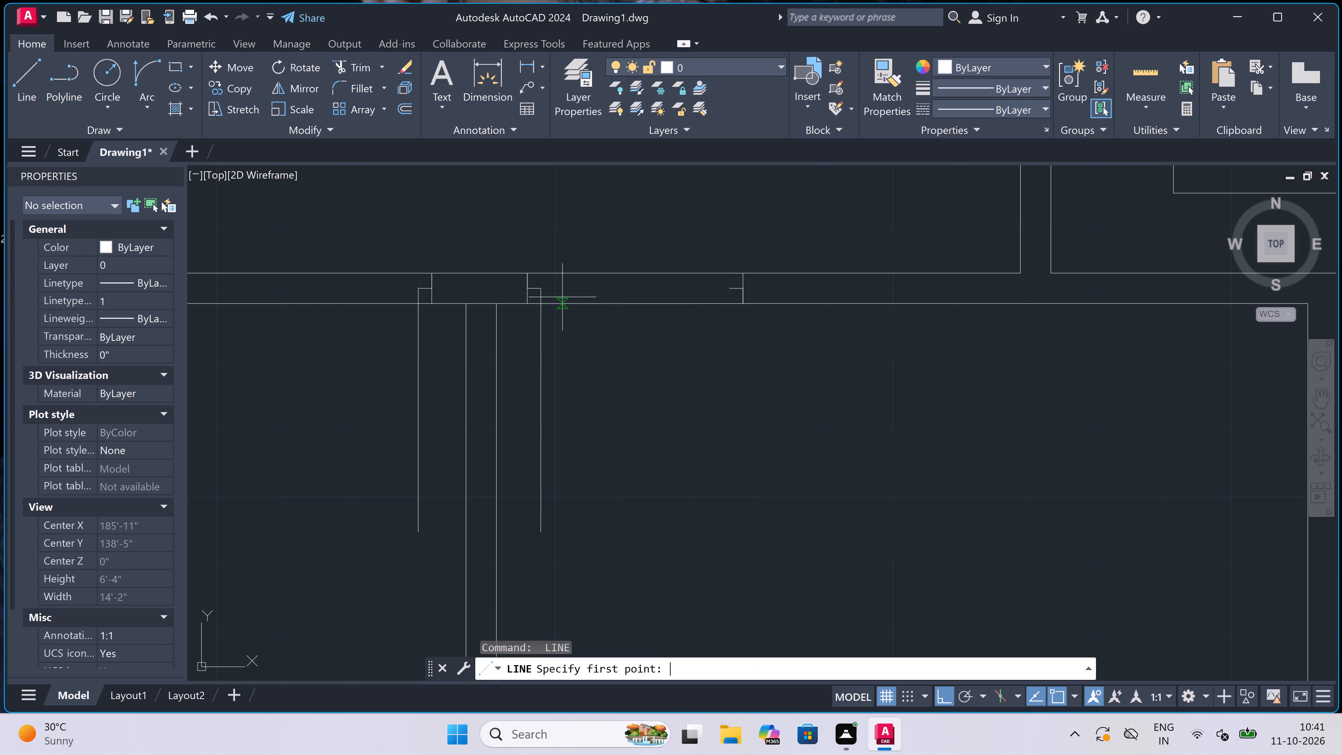
scroll(570, 285, "down", 1)
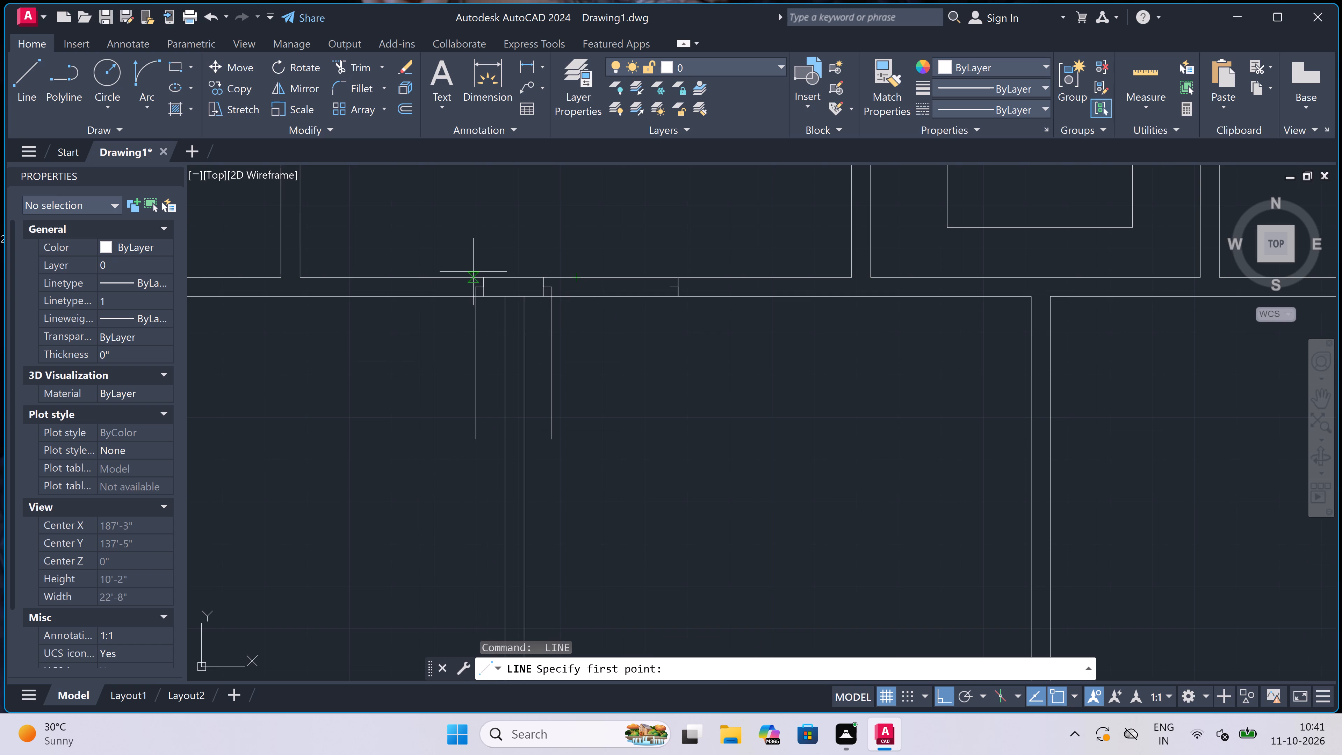
scroll(377, 284, "up", 1)
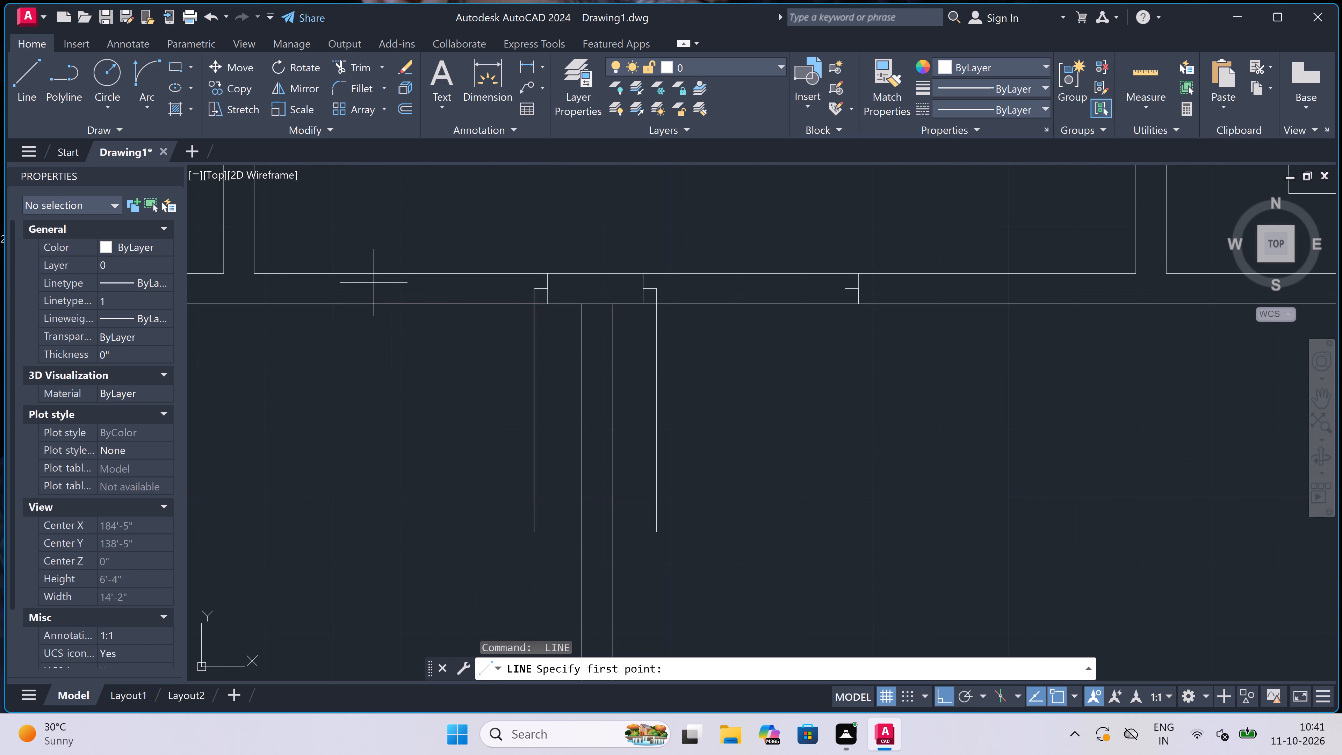
double_click(317, 276)
left_click(311, 303)
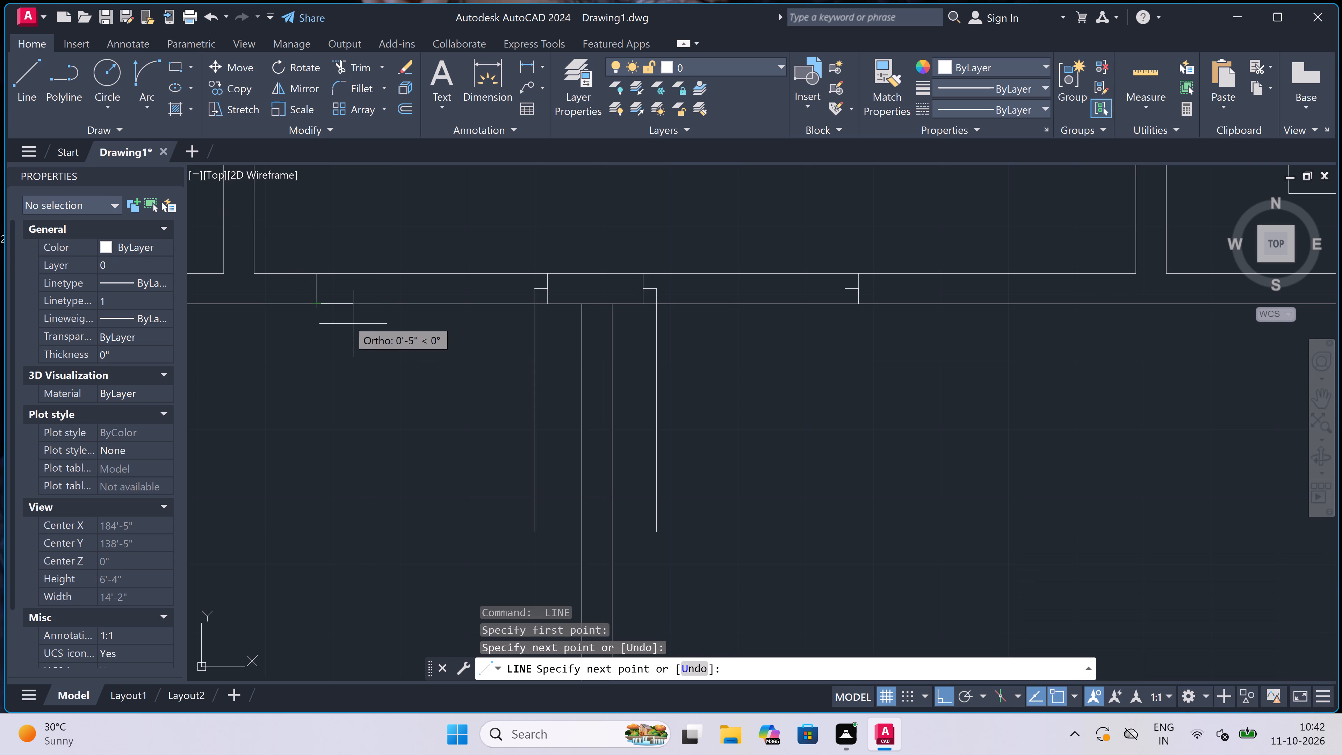
left_click_drag(314, 290, 319, 292)
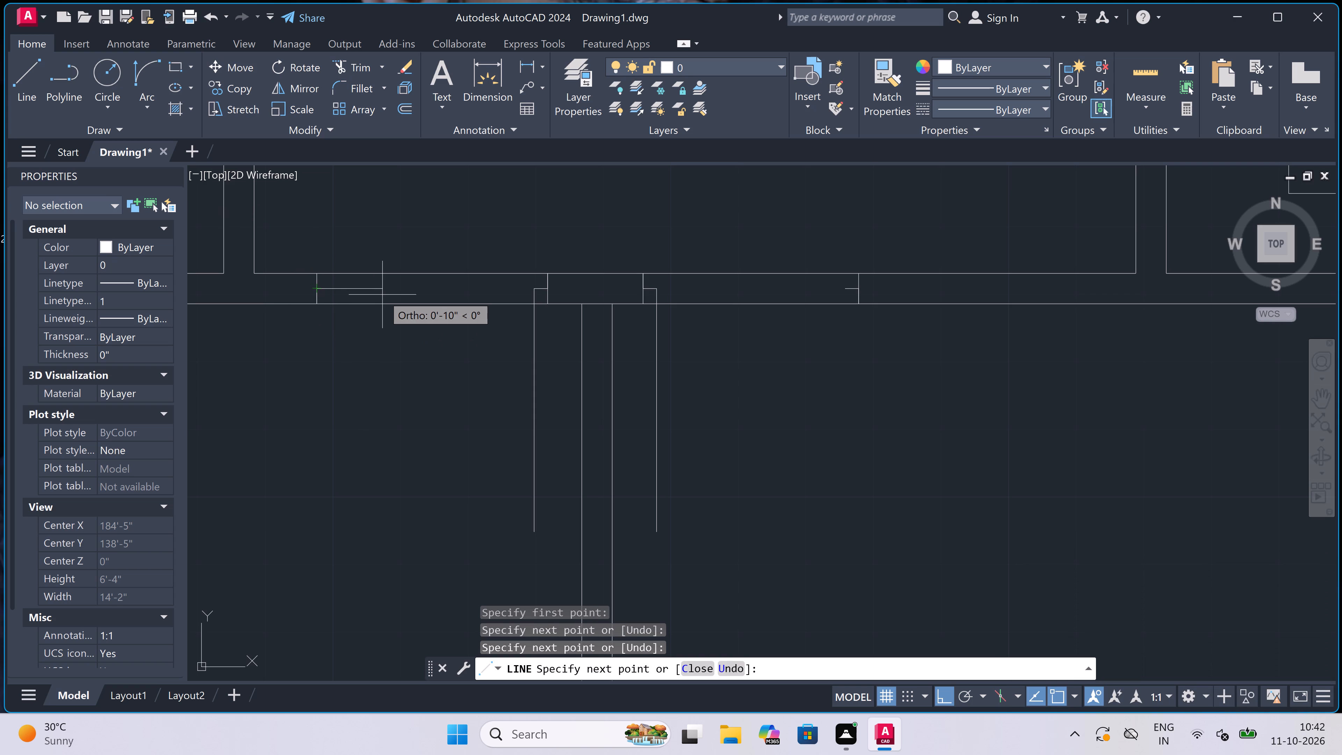
key("2")
type("\"")
key("space")
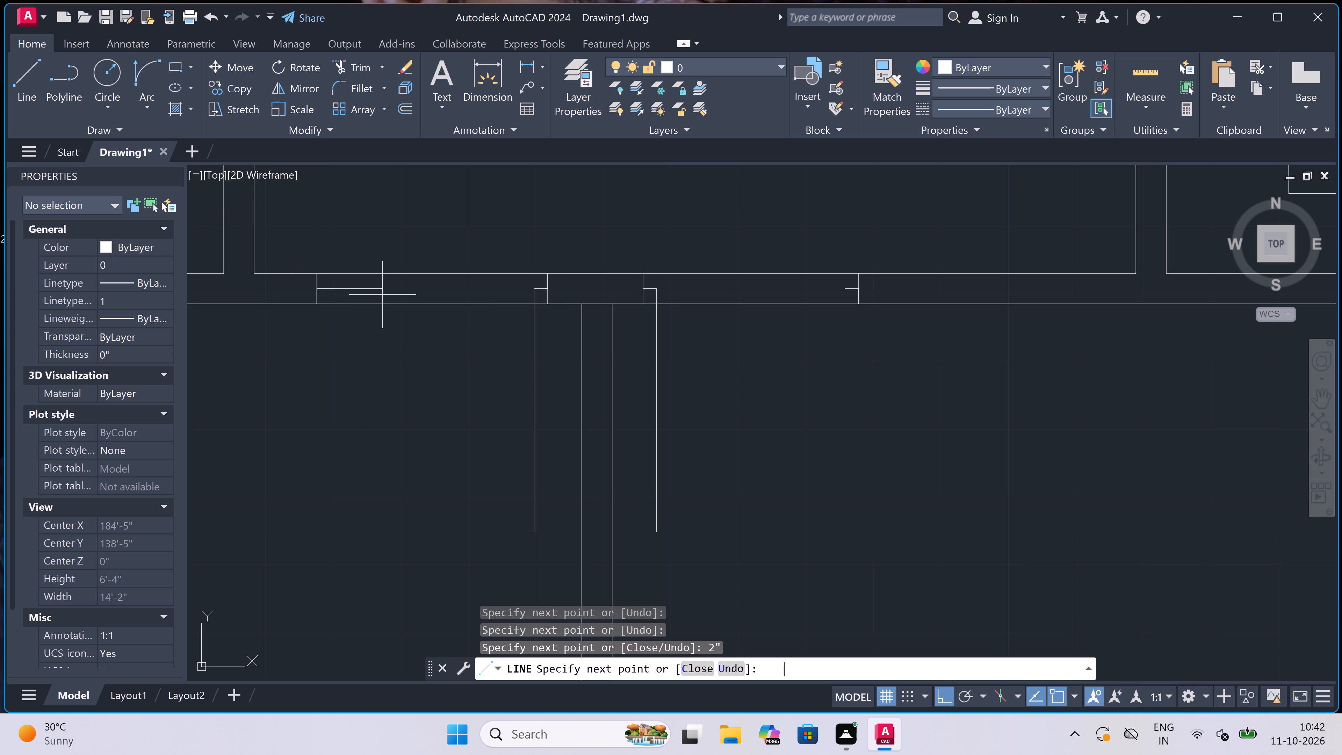
key("Escape")
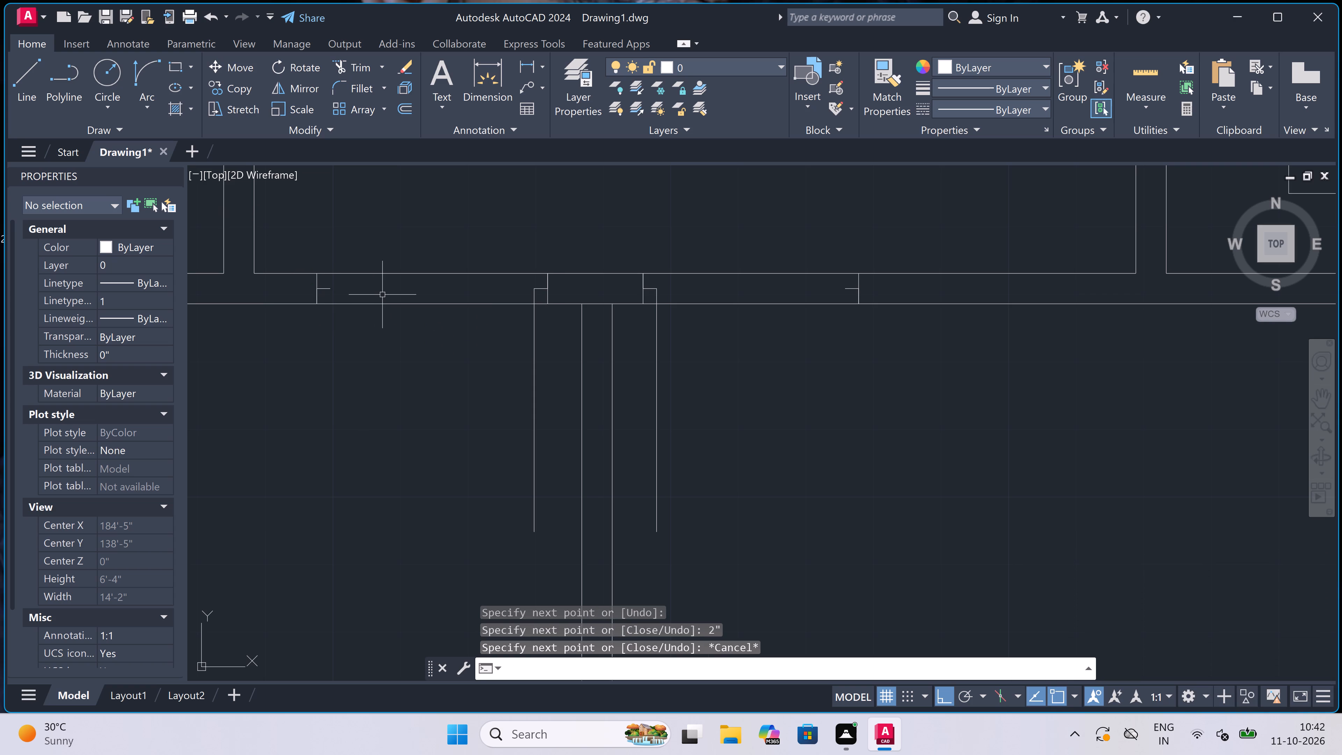
Draw the swing arc of the door west of the southwest partition, from the leaf's south end to the far jamb's stop.
left_click_drag(147, 64, 147, 68)
left_click(147, 68)
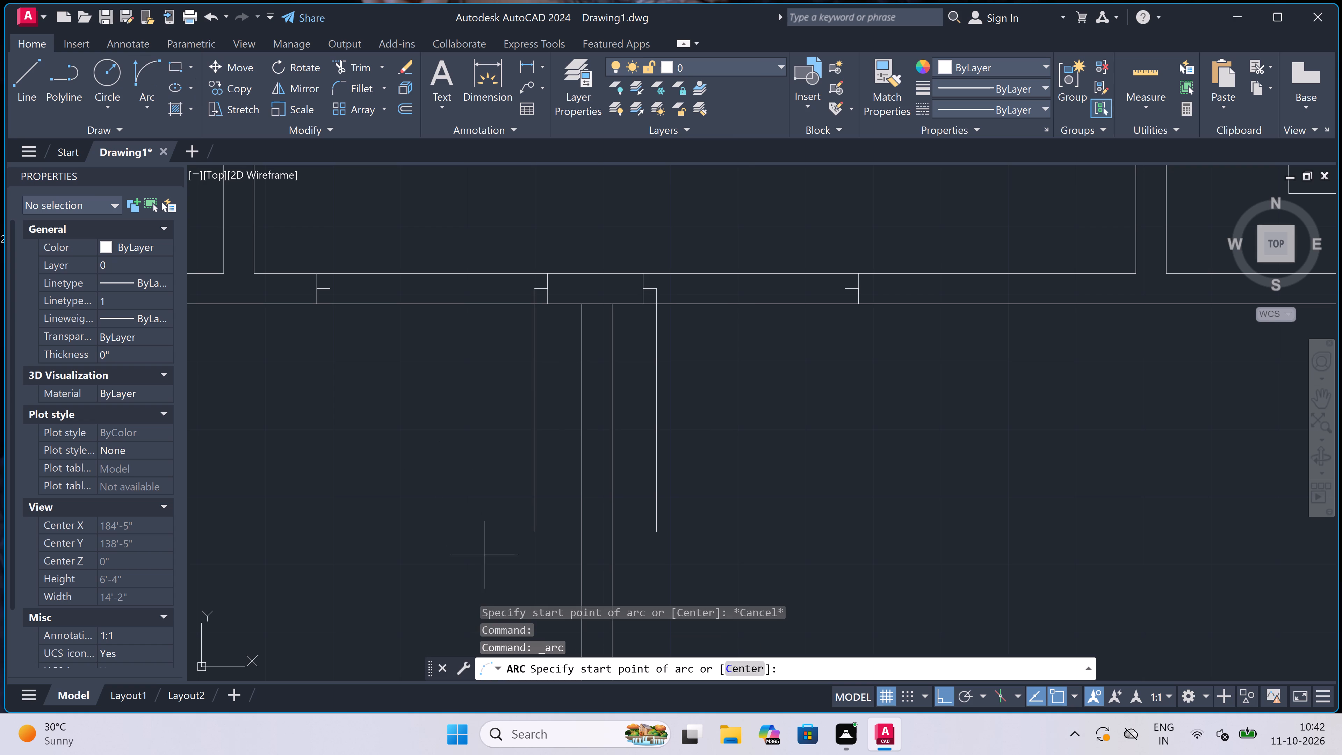
left_click(531, 534)
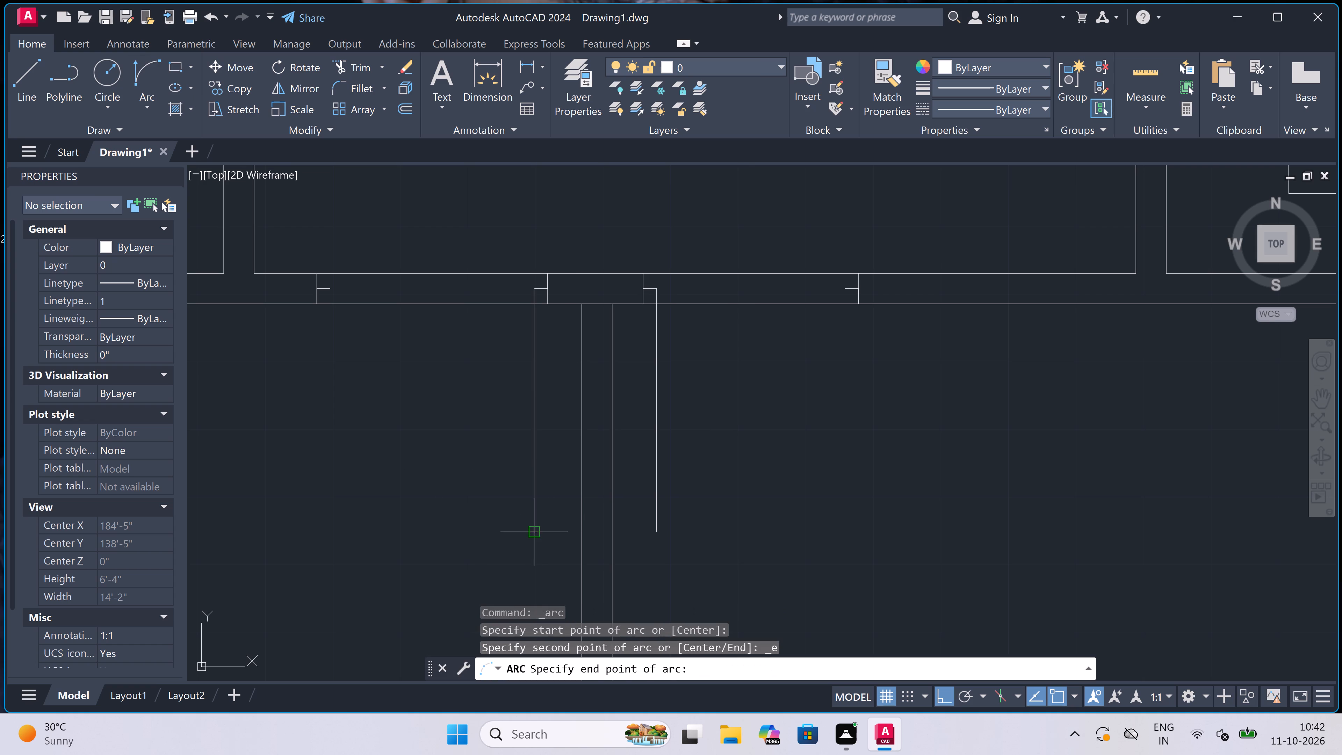
left_click(334, 291)
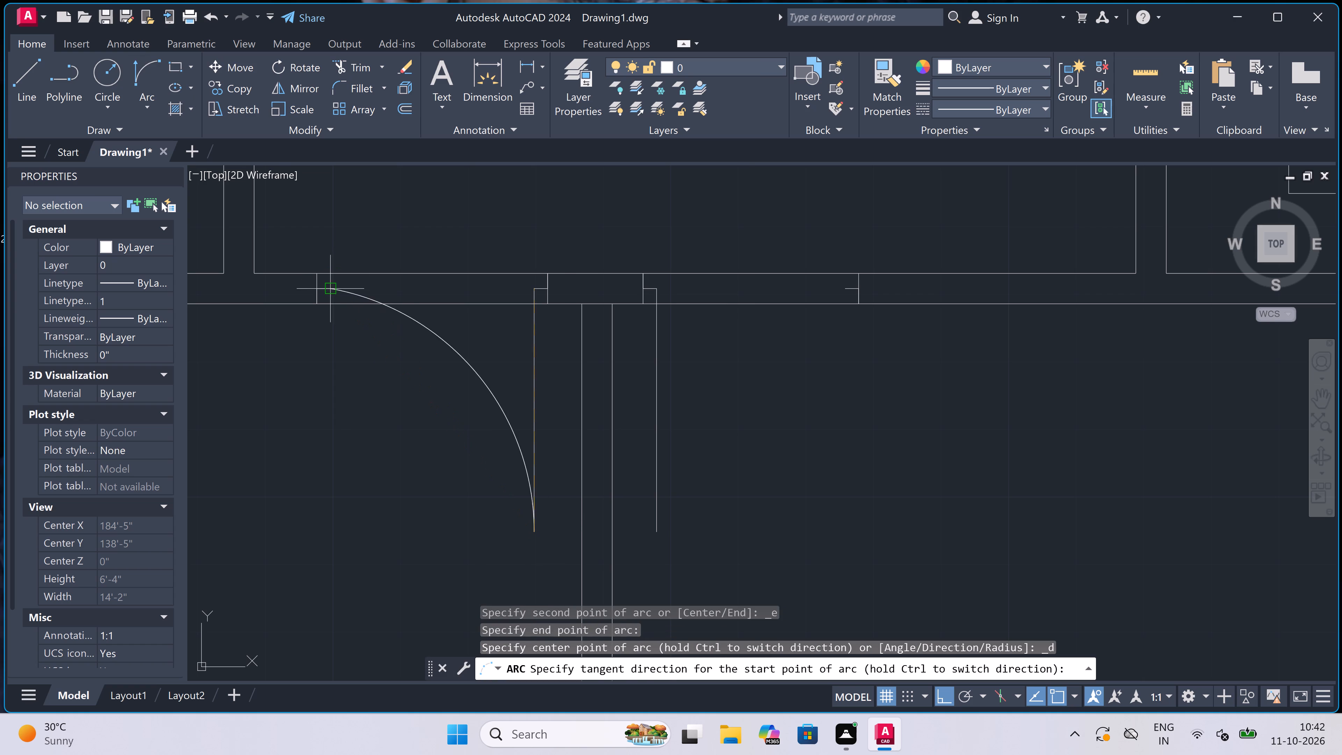
left_click(306, 461)
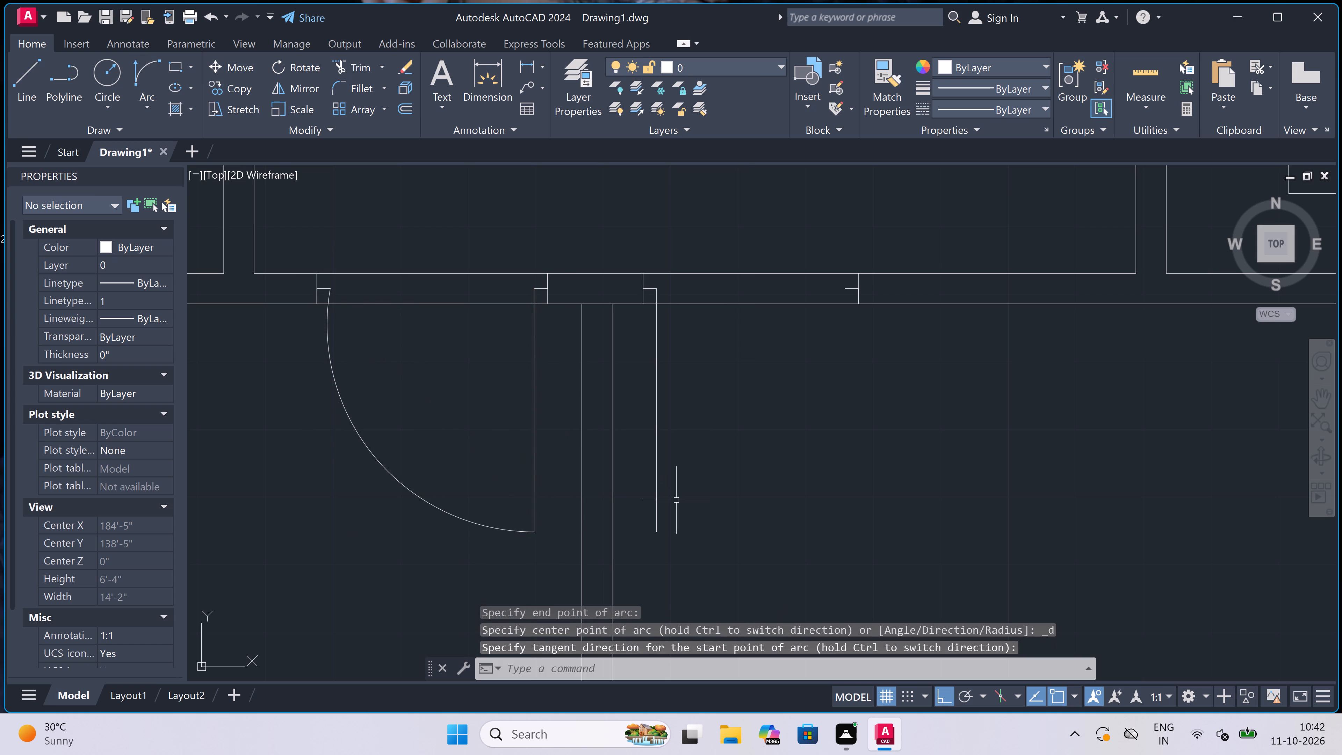
Draw a three-point arc for the door east of the southwest partition, from the leaf end through the far stop, ending north of the wall.
key("space")
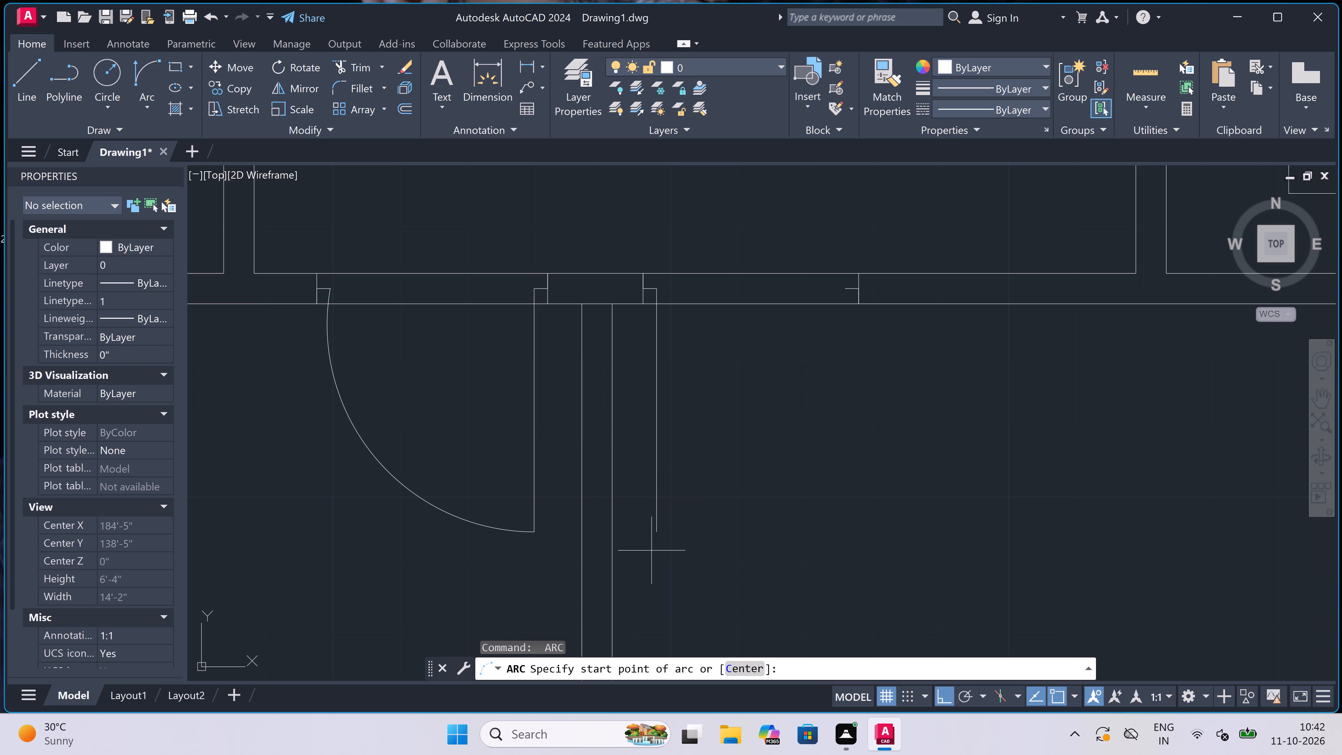
left_click(659, 533)
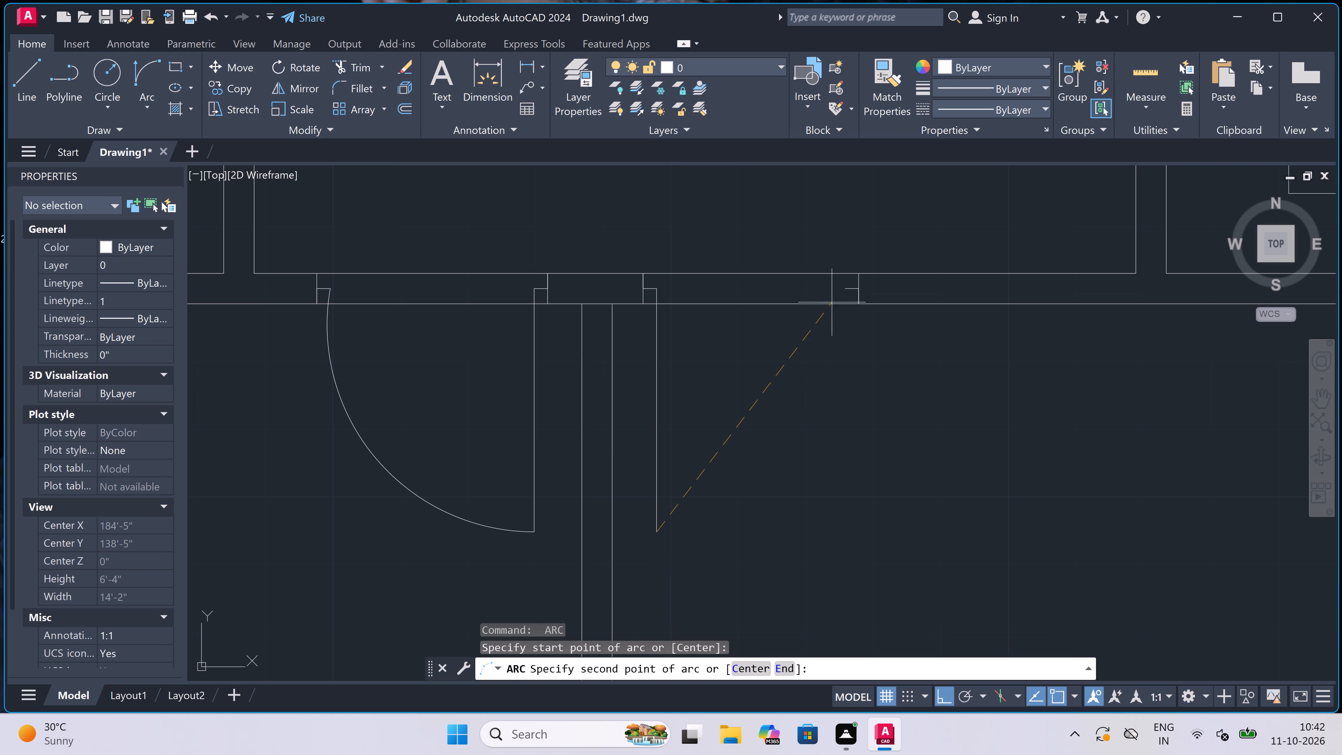
left_click(841, 288)
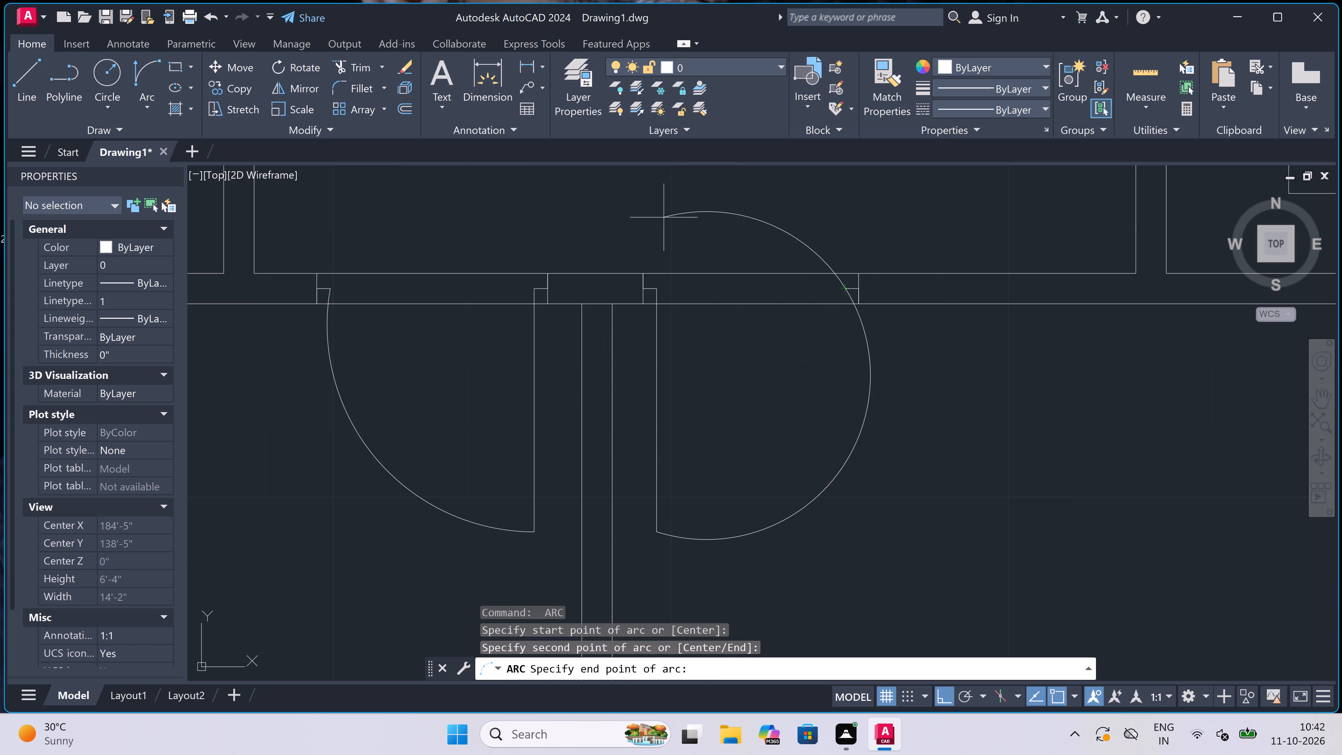
scroll(649, 233, "down", 4)
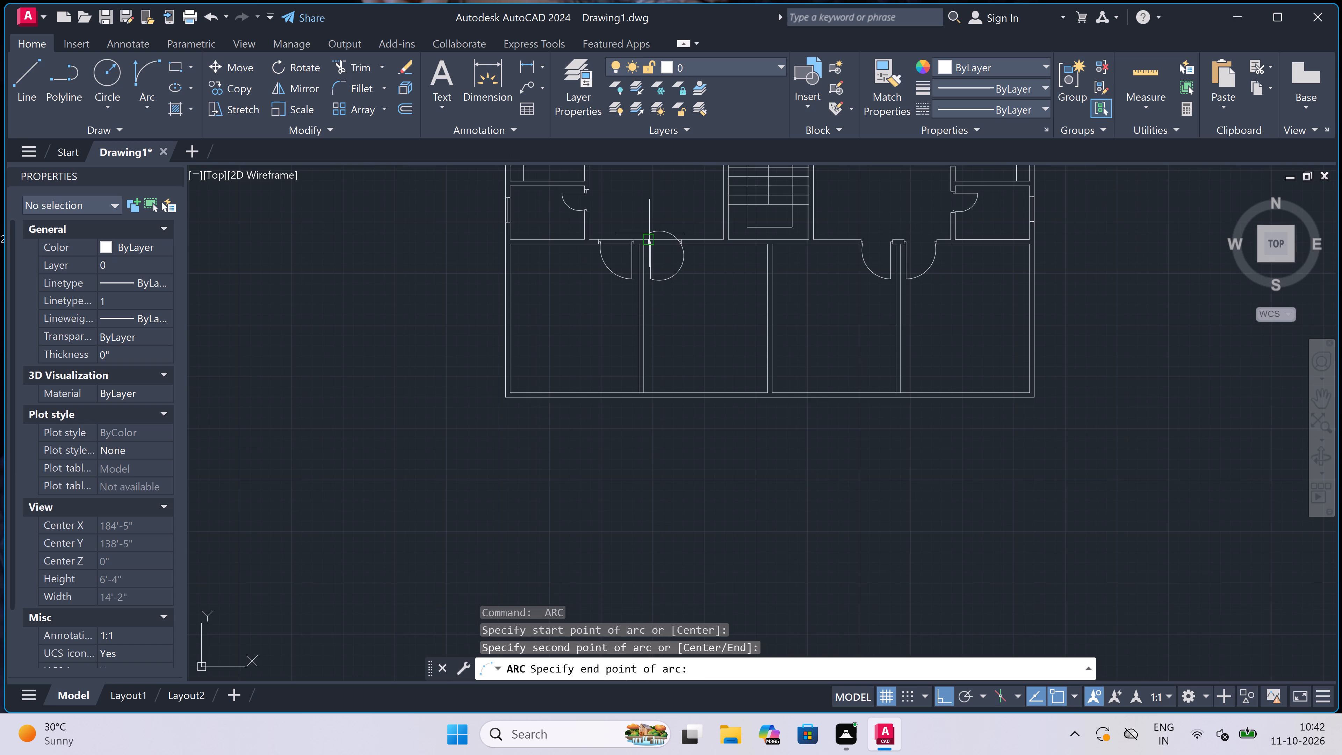
scroll(658, 196, "up", 3)
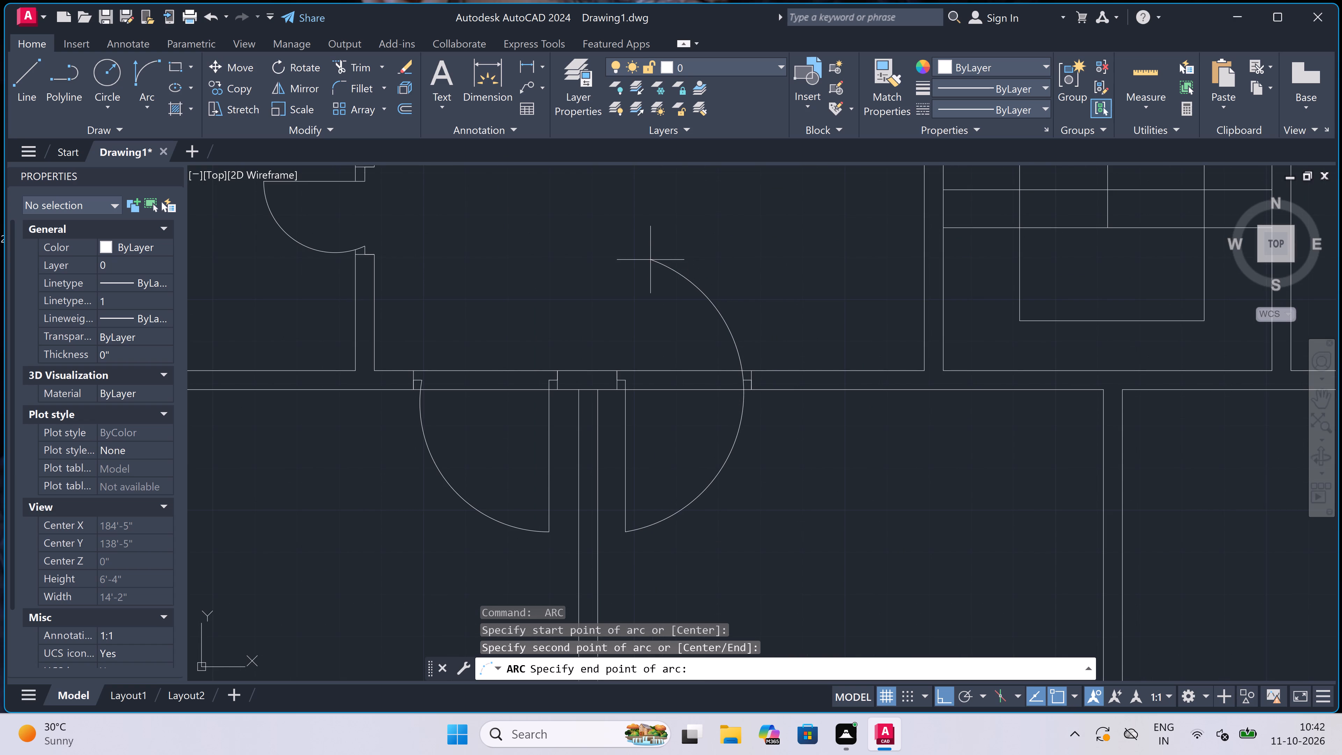
left_click(650, 260)
Trim the wall lines out of both southwest door openings and cut the eastern swing arc back to its stop.
type("tr")
key("space")
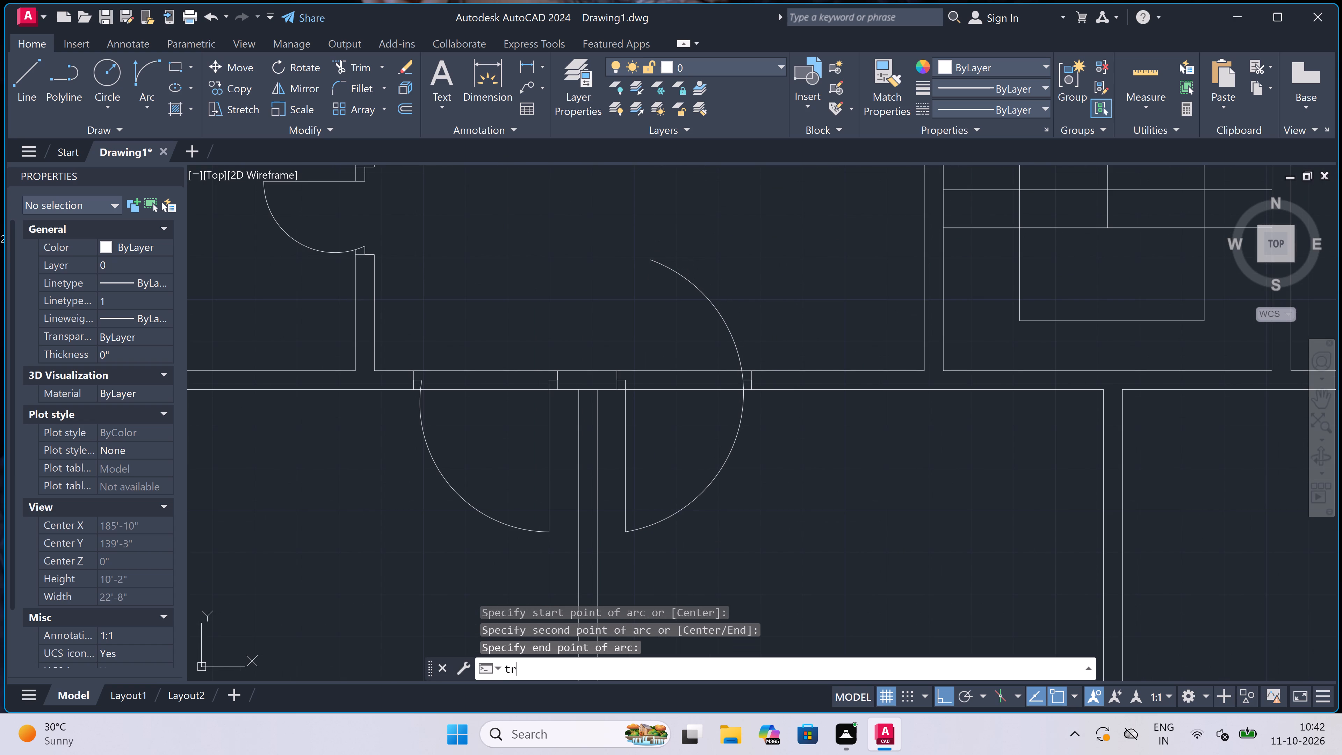
left_click(650, 260)
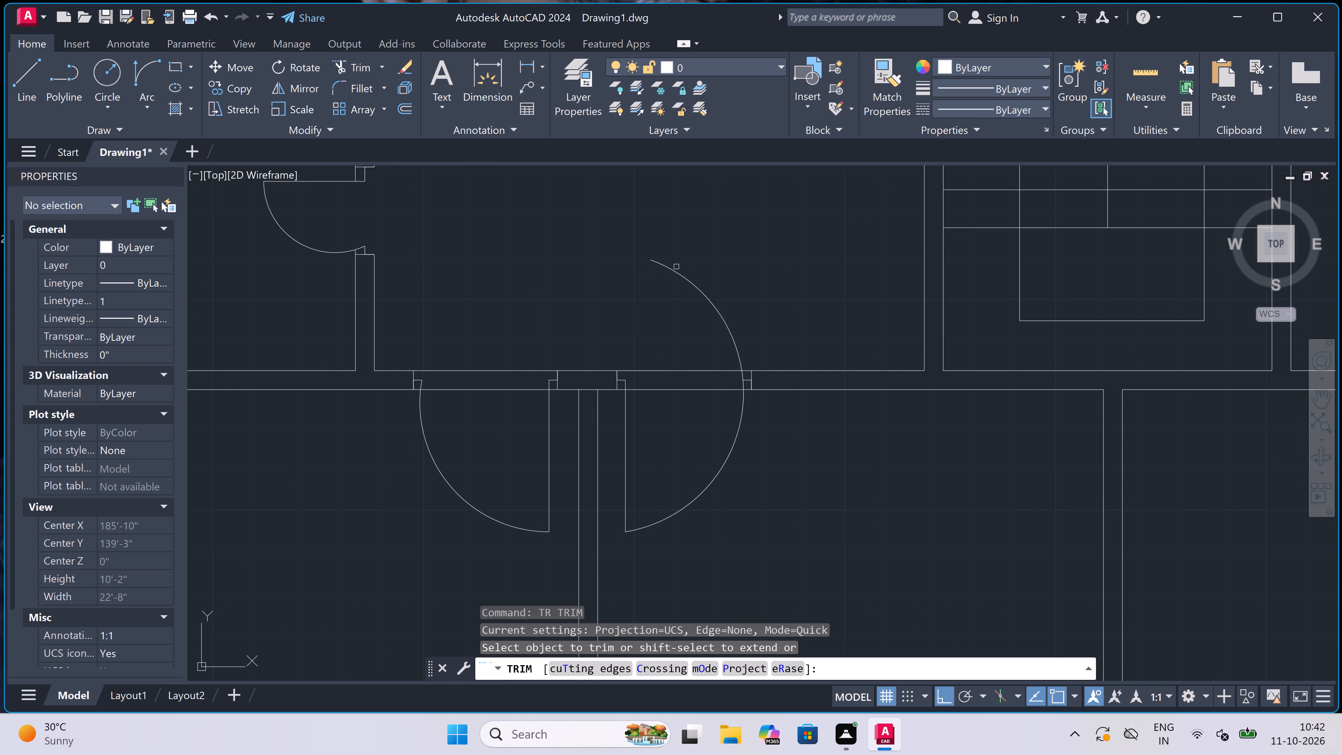
left_click(705, 278)
left_click(685, 454)
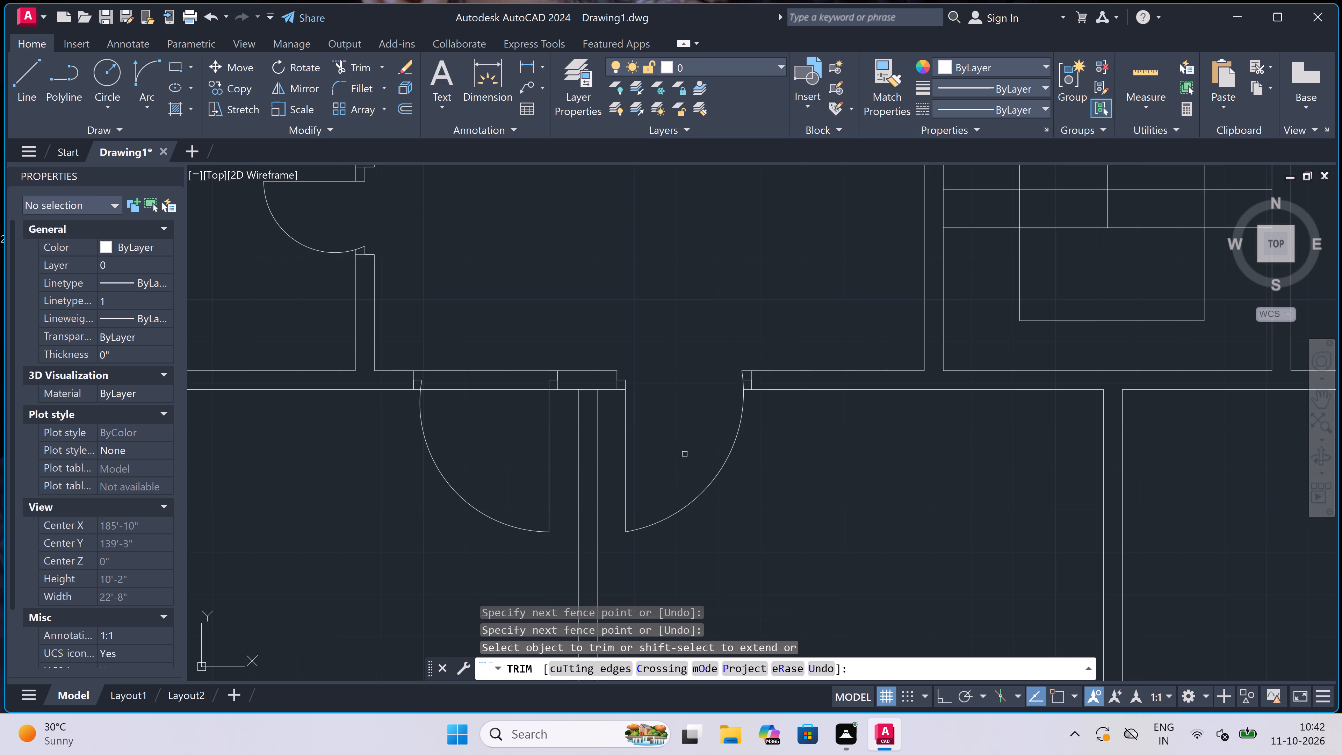
left_click(499, 336)
left_click(500, 440)
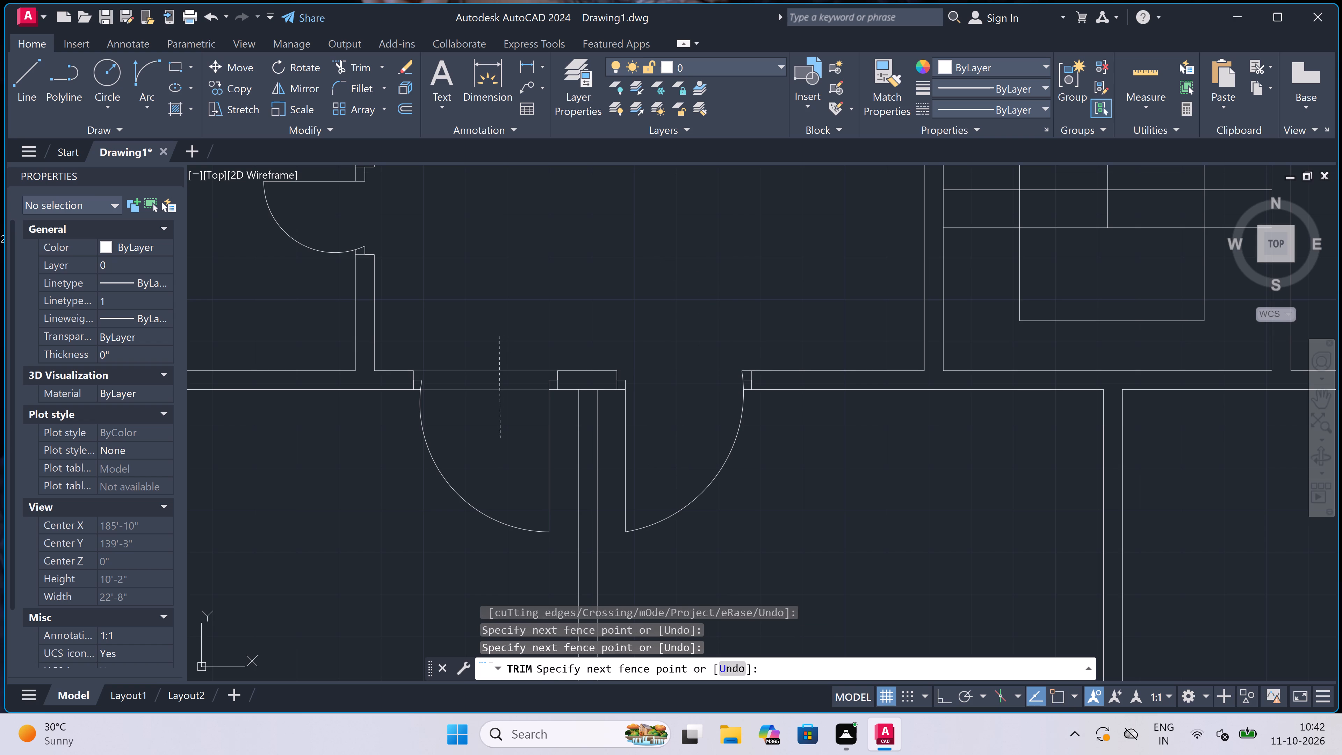
scroll(749, 379, "up", 3)
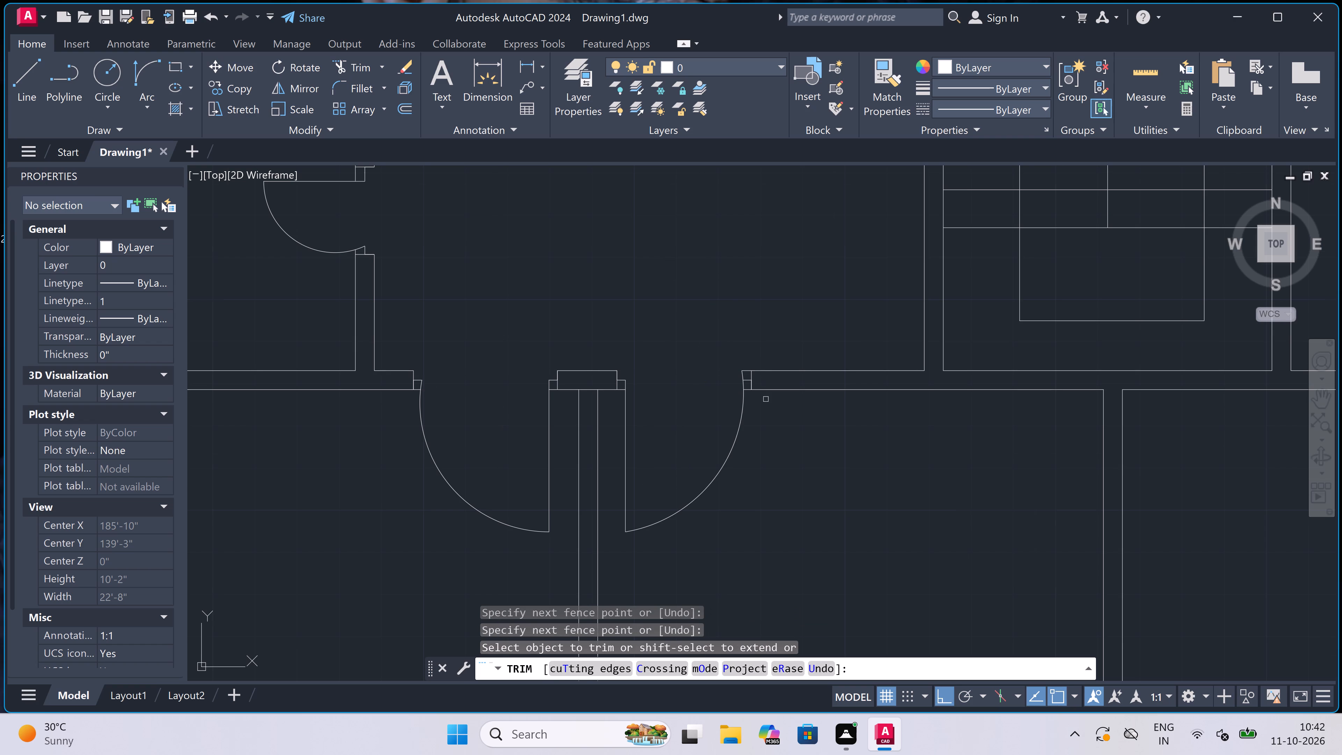
scroll(737, 346, "up", 3)
left_click(736, 317)
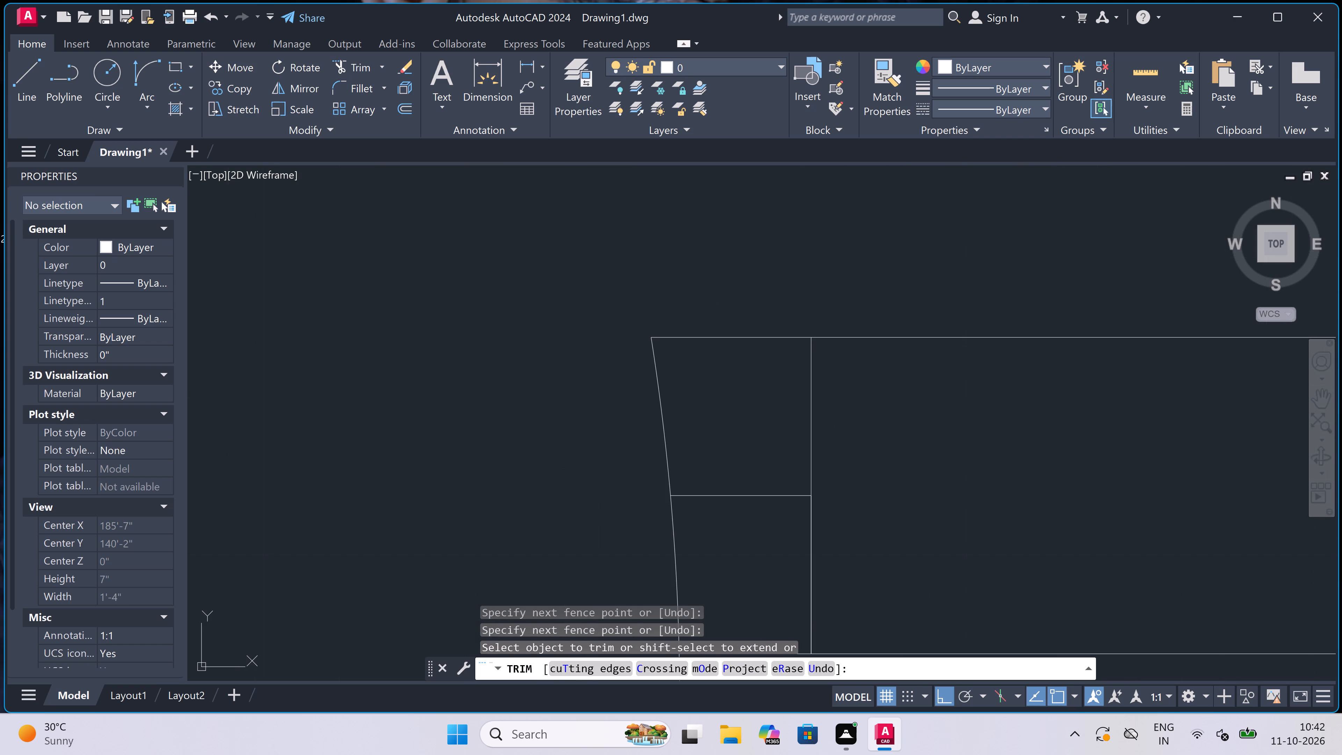
left_click(551, 470)
Trim the wall line crossing the north end of the partition between the two southwest rooms.
scroll(612, 415, "down", 9)
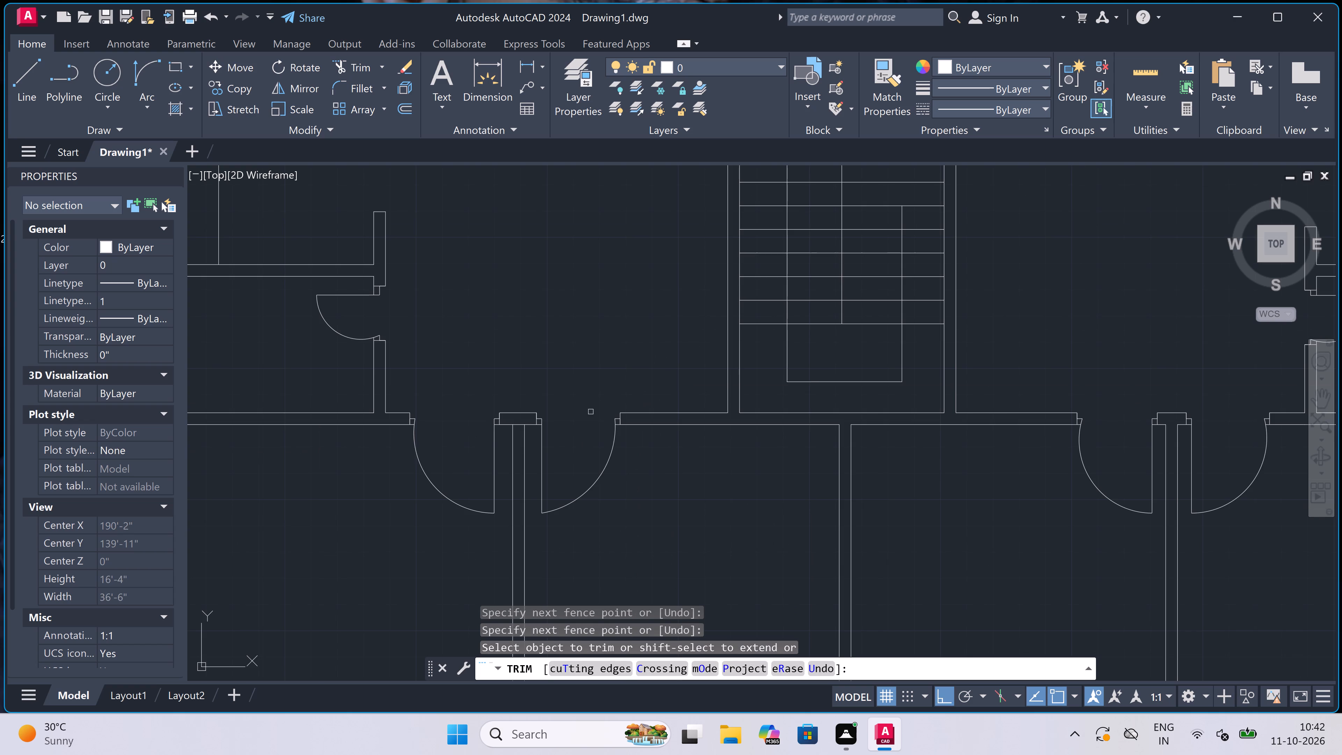
scroll(513, 419, "up", 3)
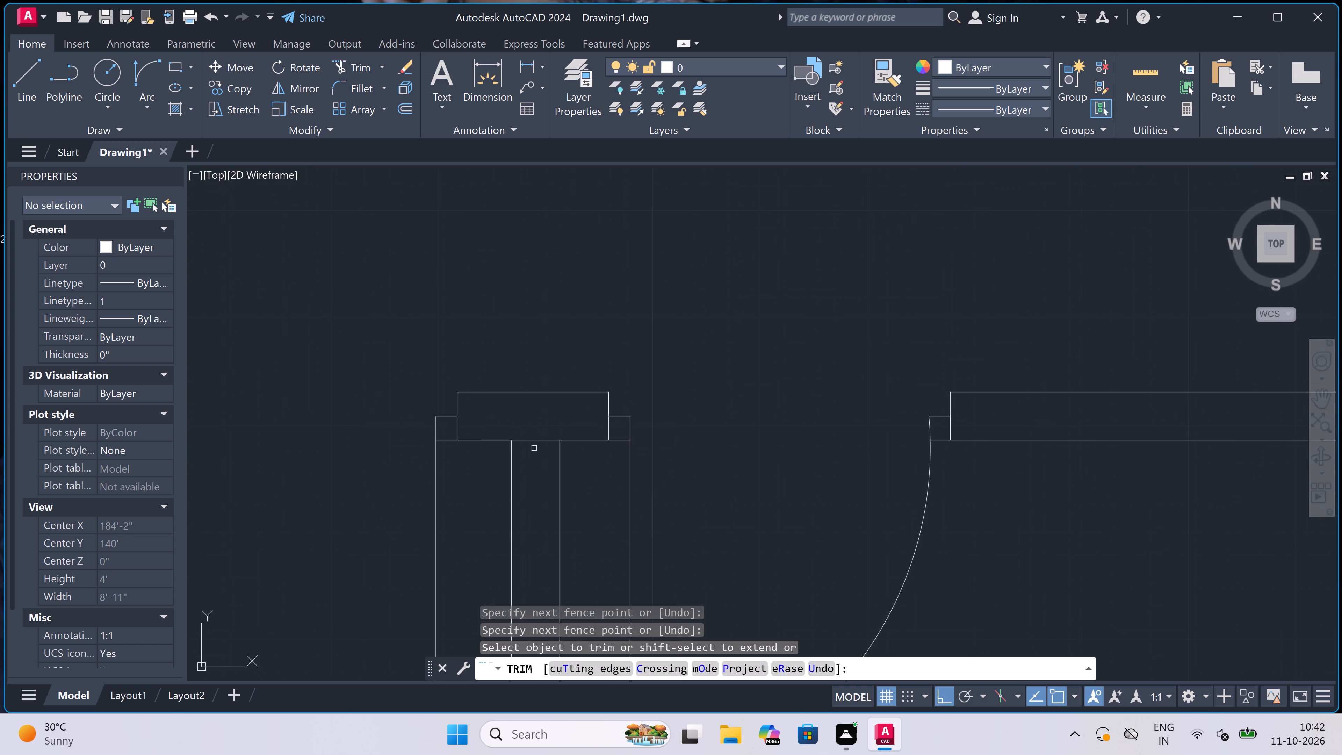
left_click(533, 470)
left_click(543, 408)
left_click(543, 410)
scroll(543, 410, "down", 8)
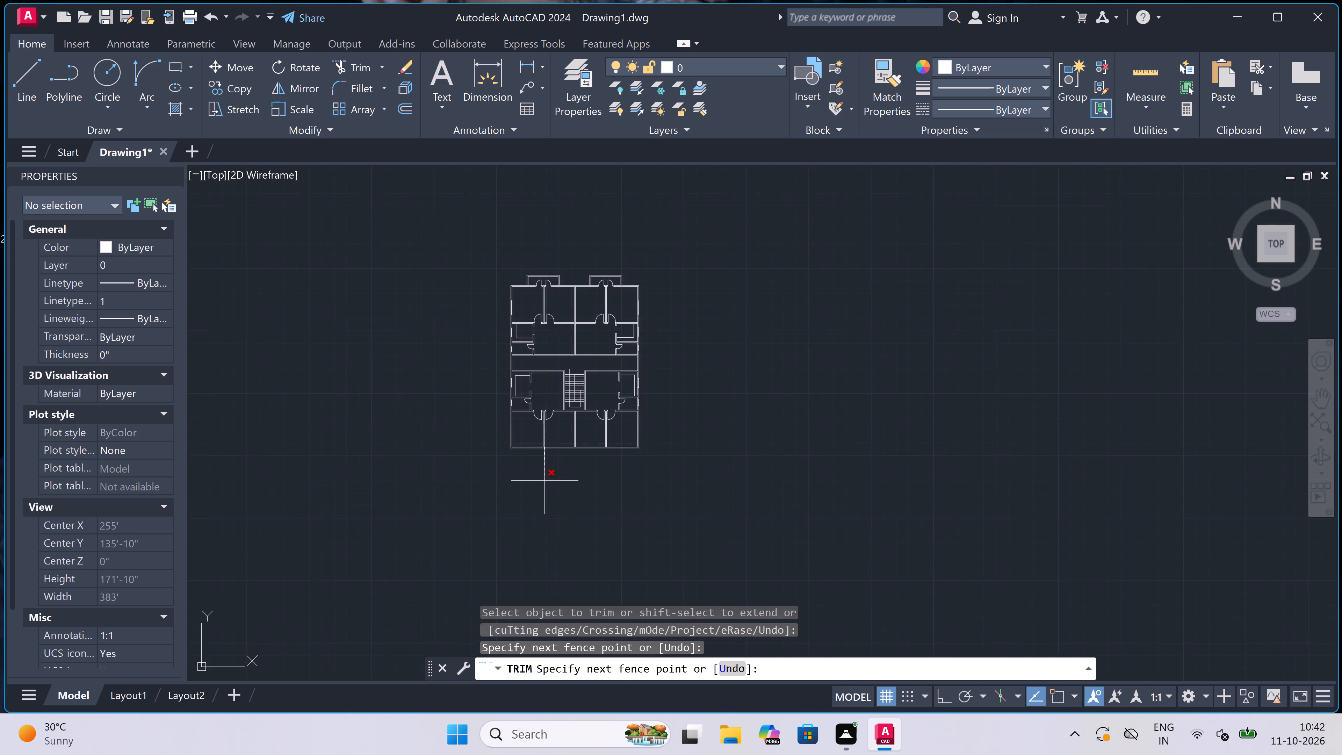
scroll(544, 481, "up", 1)
scroll(539, 380, "up", 3)
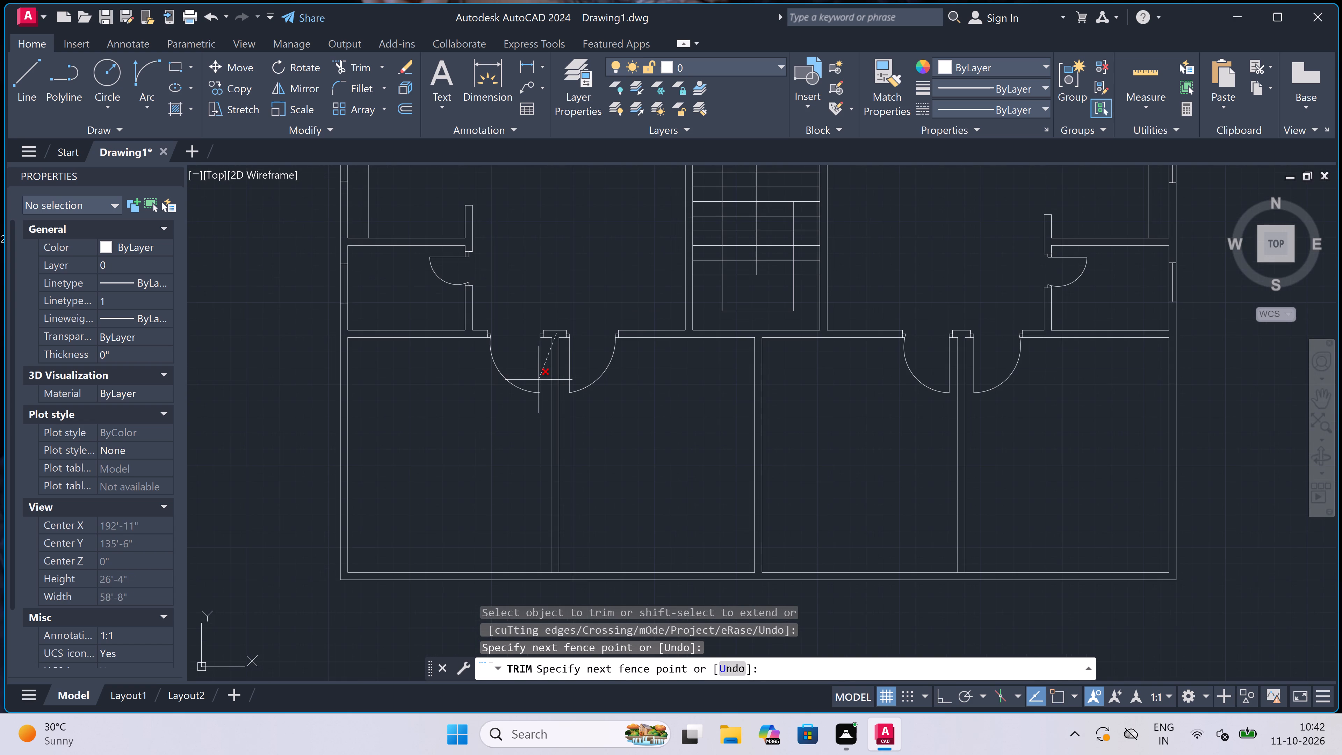
scroll(554, 405, "up", 3)
left_click(554, 405)
scroll(554, 405, "down", 4)
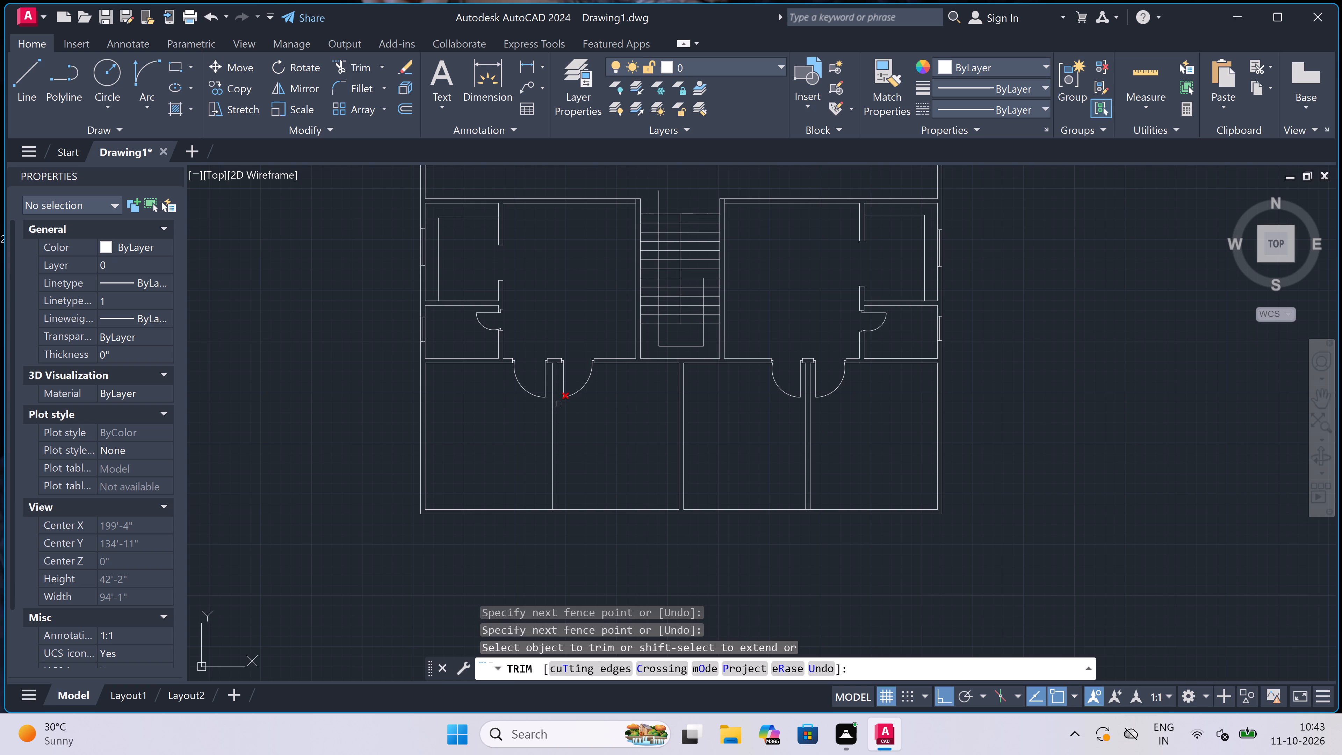
key("Escape")
Draw a jamb across the south exterior wall just west of the southwest partition, with a 2" stop westward from its midpoint and a 2' leaf south.
scroll(558, 374, "up", 1)
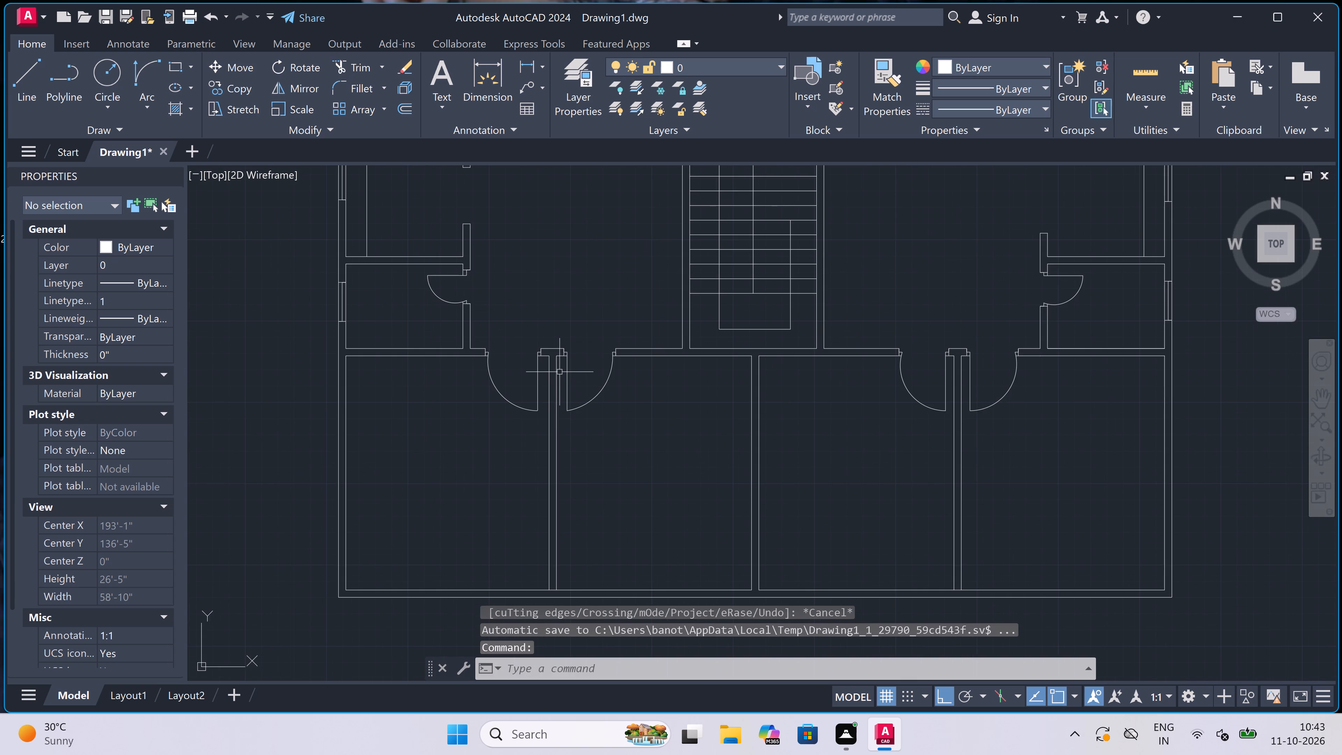
key("l")
key("space")
scroll(554, 362, "down", 2)
scroll(556, 453, "up", 4)
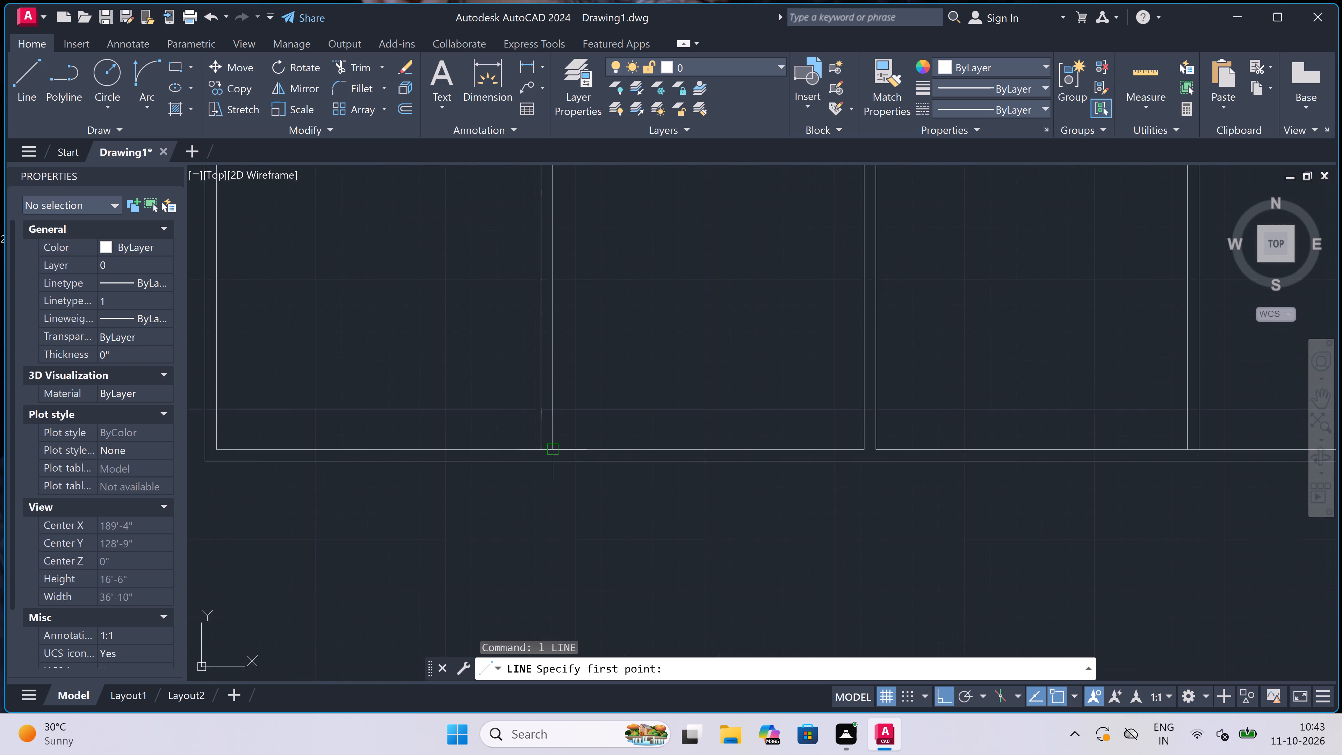
scroll(527, 451, "up", 1)
left_click(527, 451)
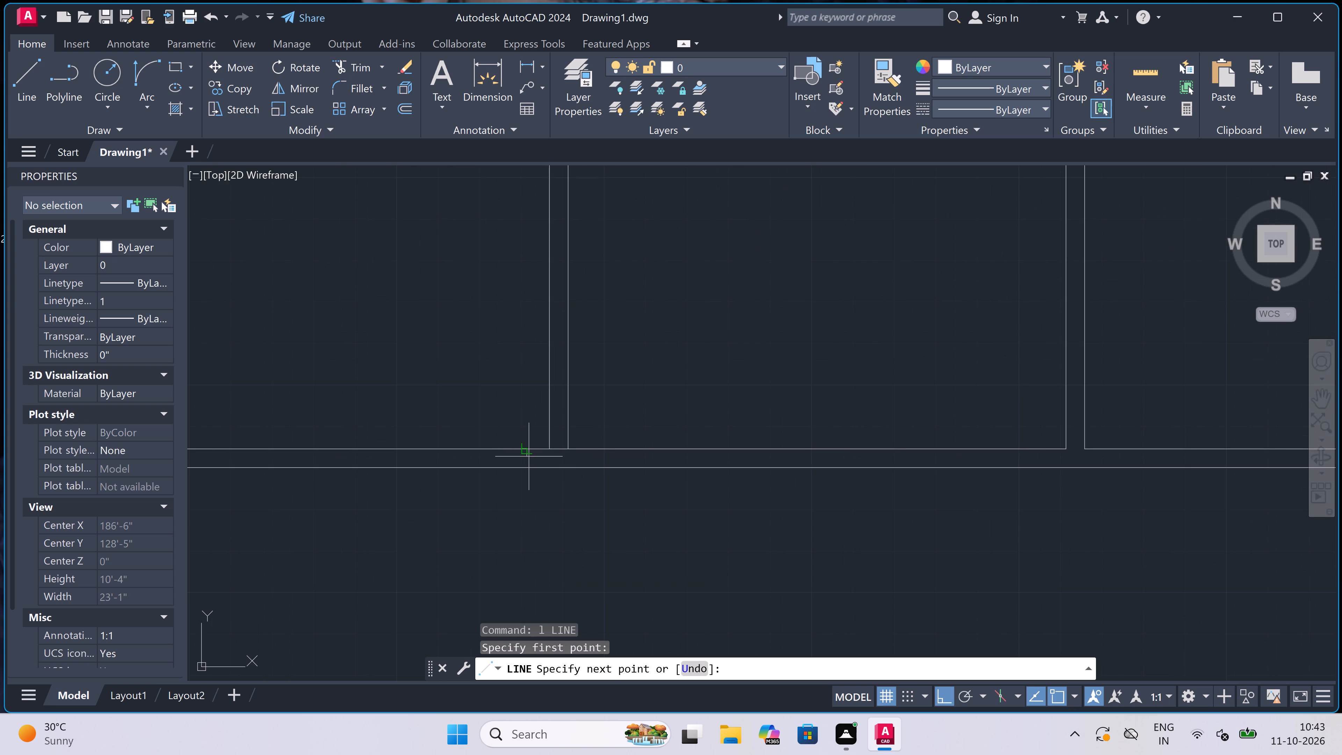
left_click(529, 465)
left_click(529, 467)
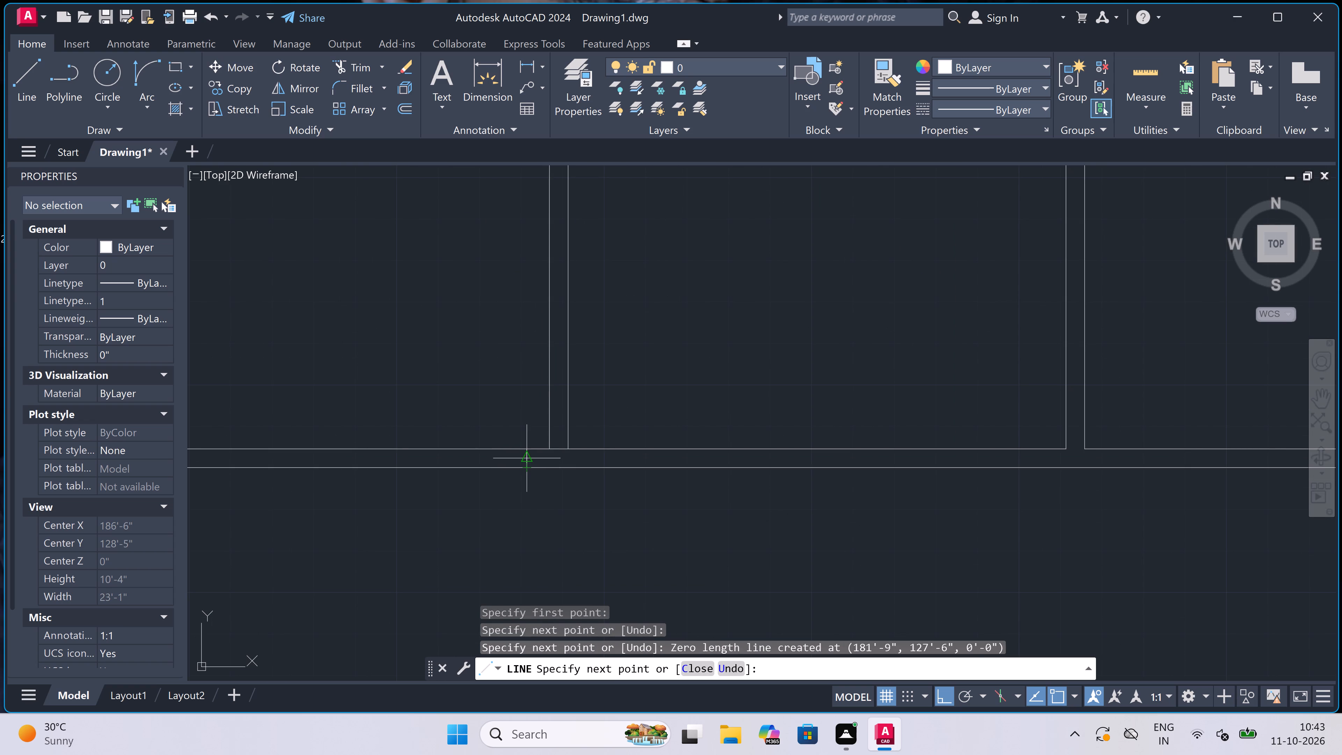
left_click(526, 457)
type("2\"")
key("space")
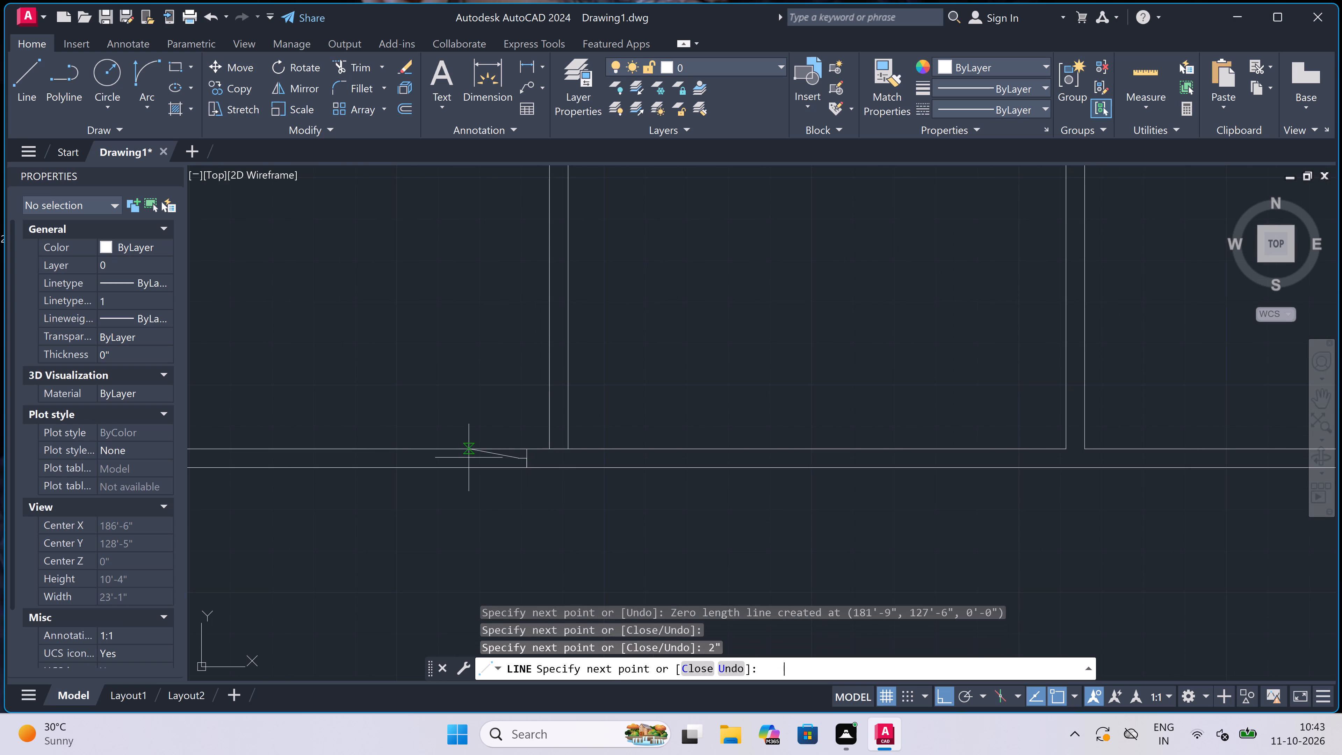
type("2'")
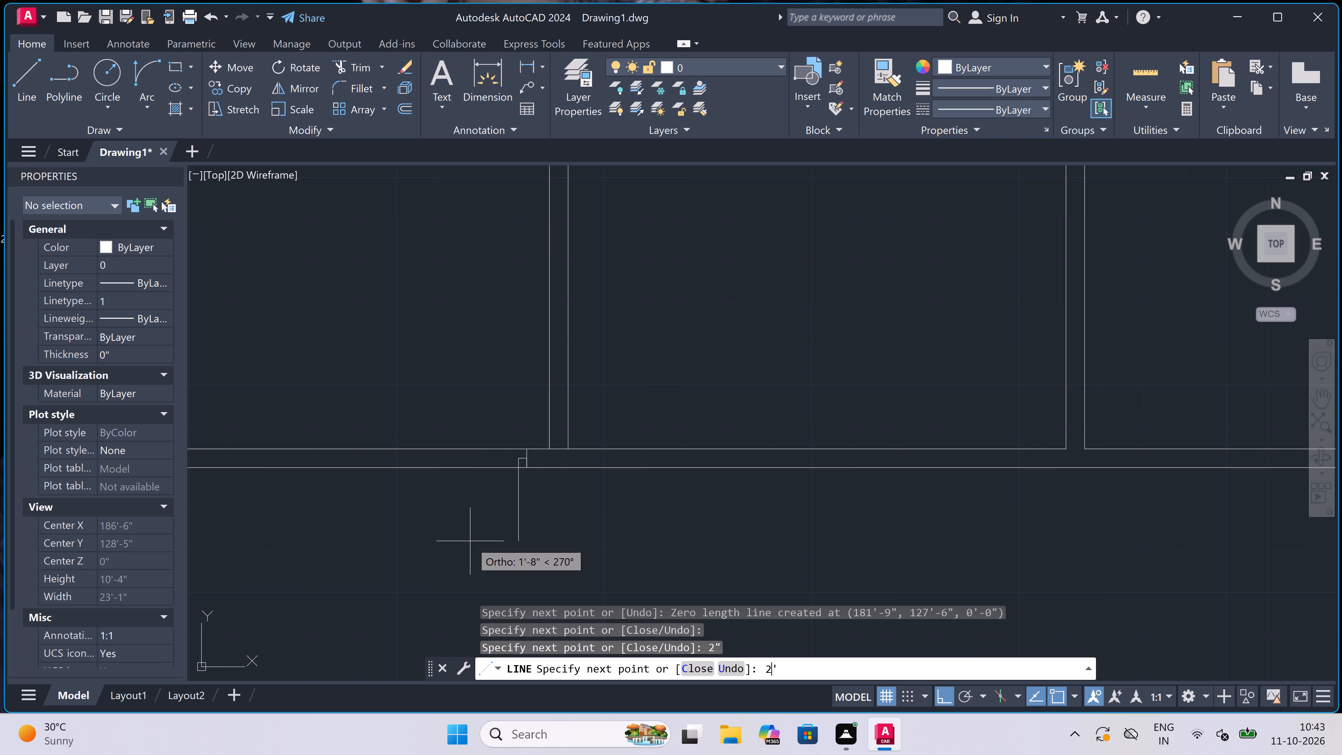
key("space")
key("Escape")
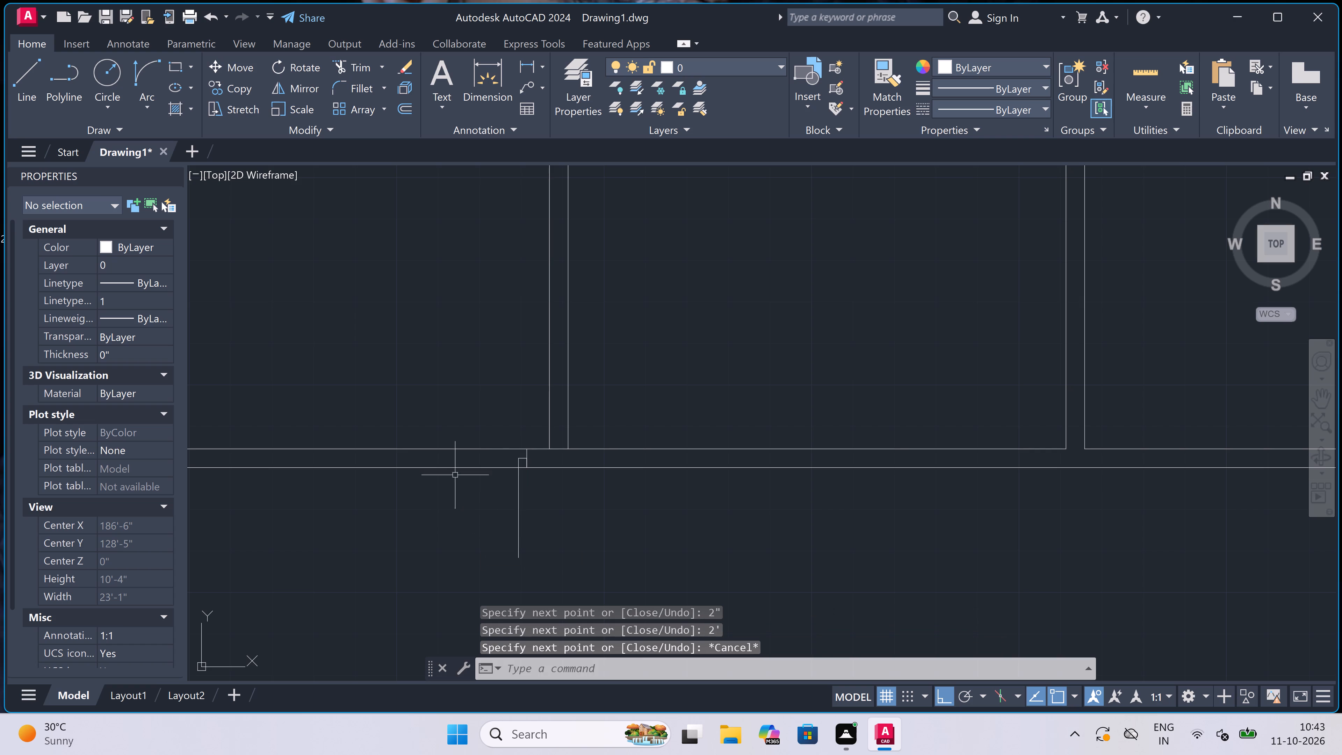
Draw the far jamb of the south exterior door across the wall, with a 2" stop from its midpoint eastward.
key("space")
left_click(433, 468)
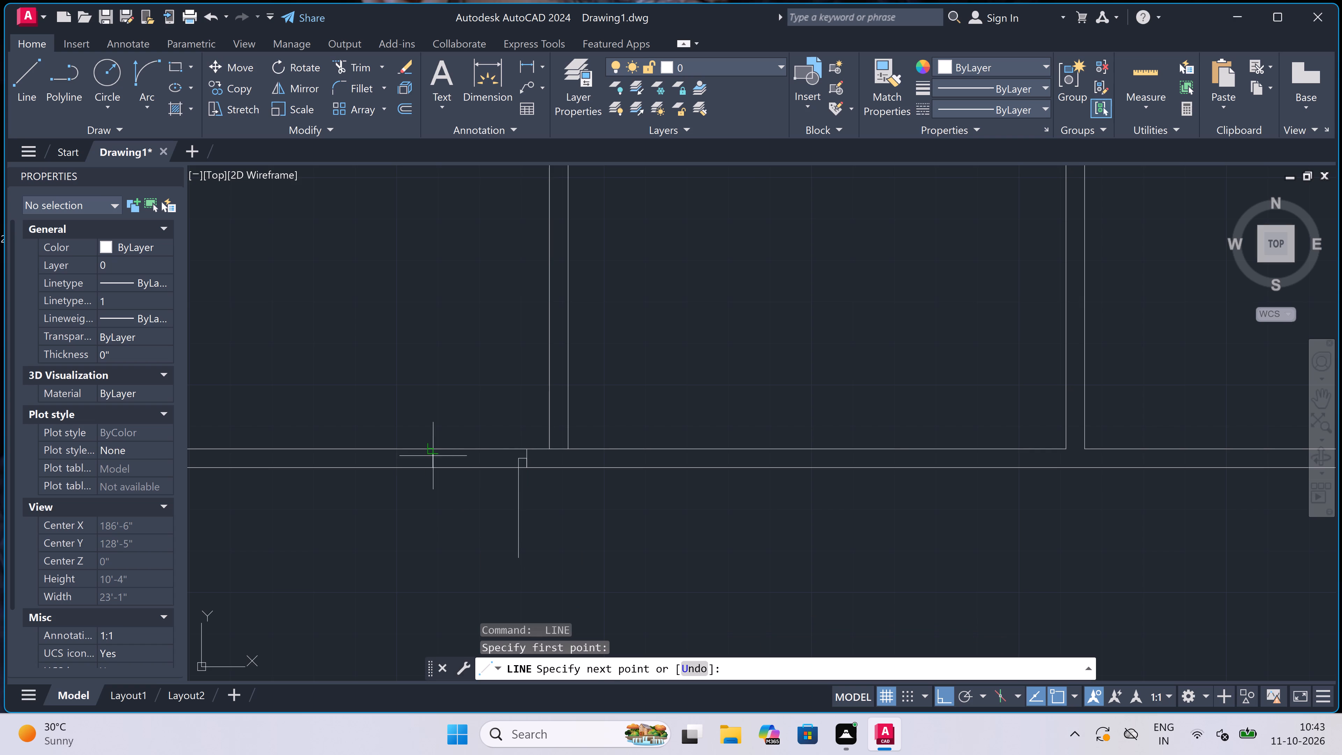
left_click(434, 449)
left_click(434, 459)
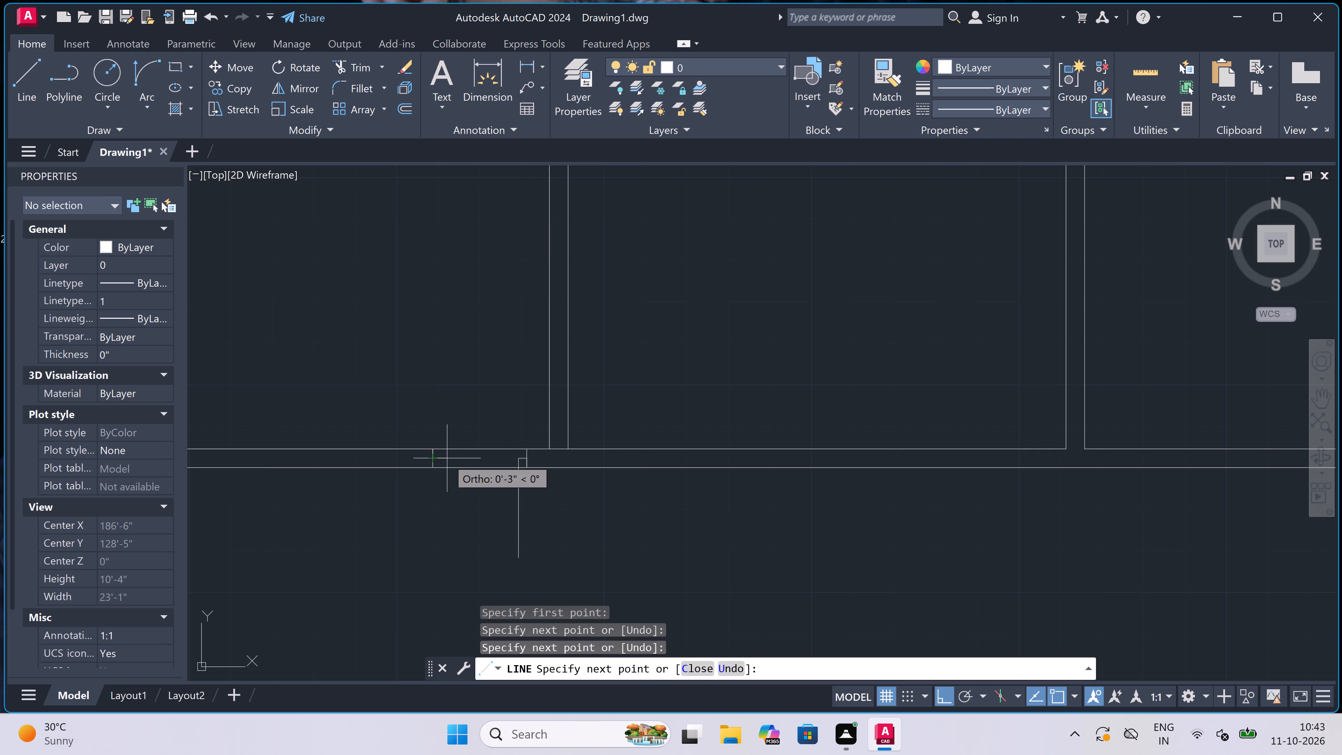
type("2\"")
key("space")
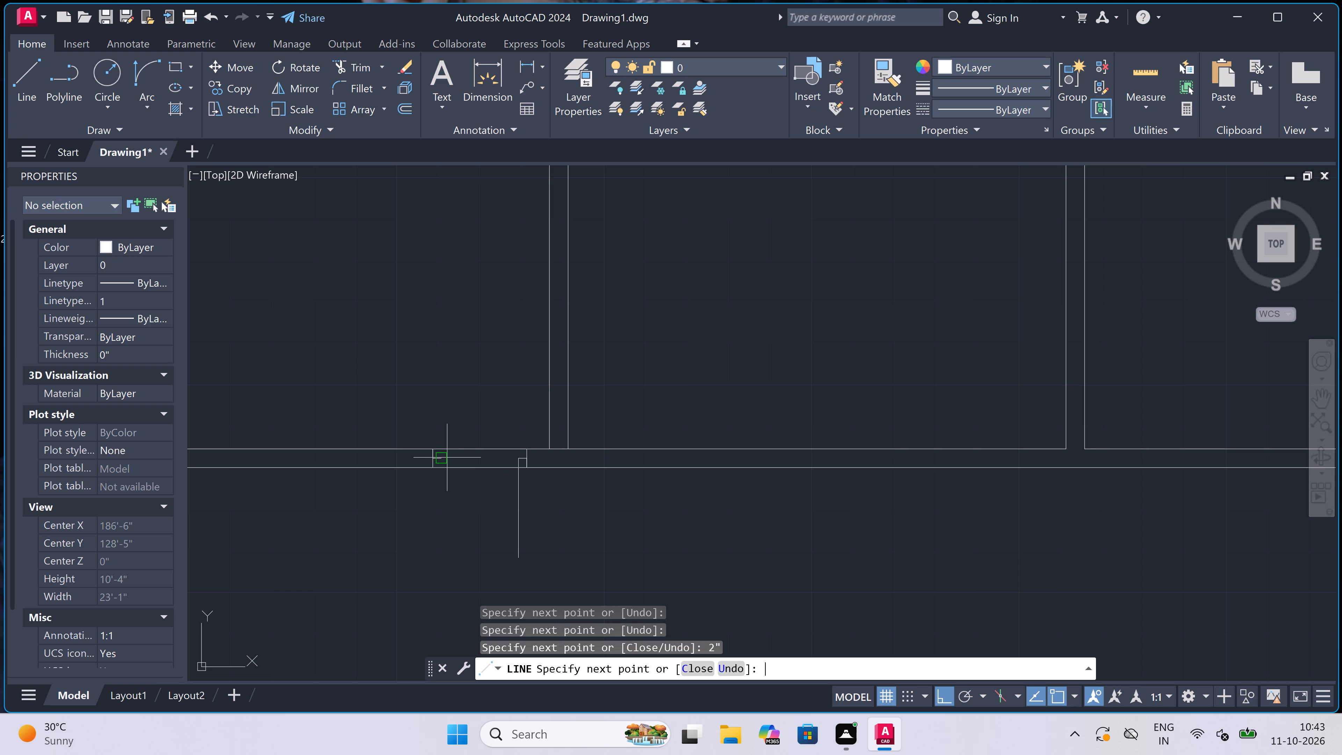
key("Escape")
Draw the swing arc of the south exterior door from the leaf's south end to the far jamb's stop.
left_click(136, 69)
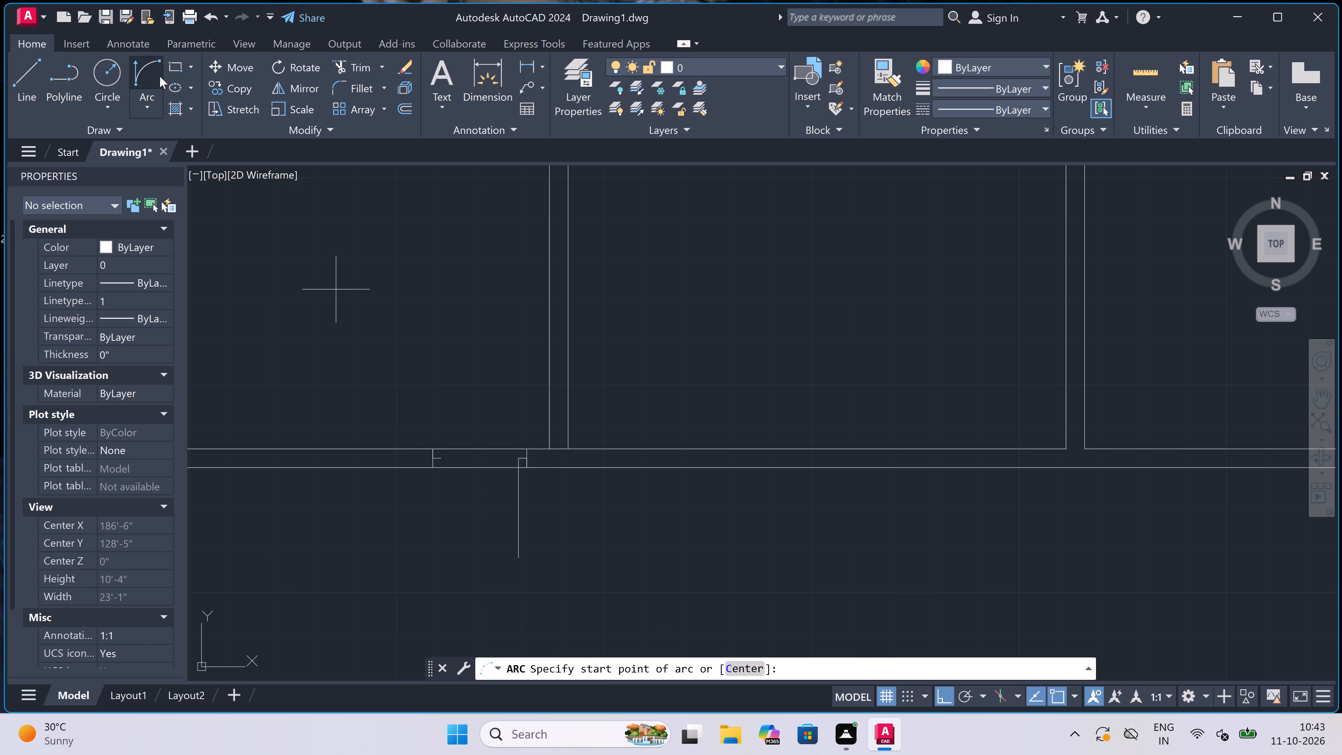
left_click(518, 560)
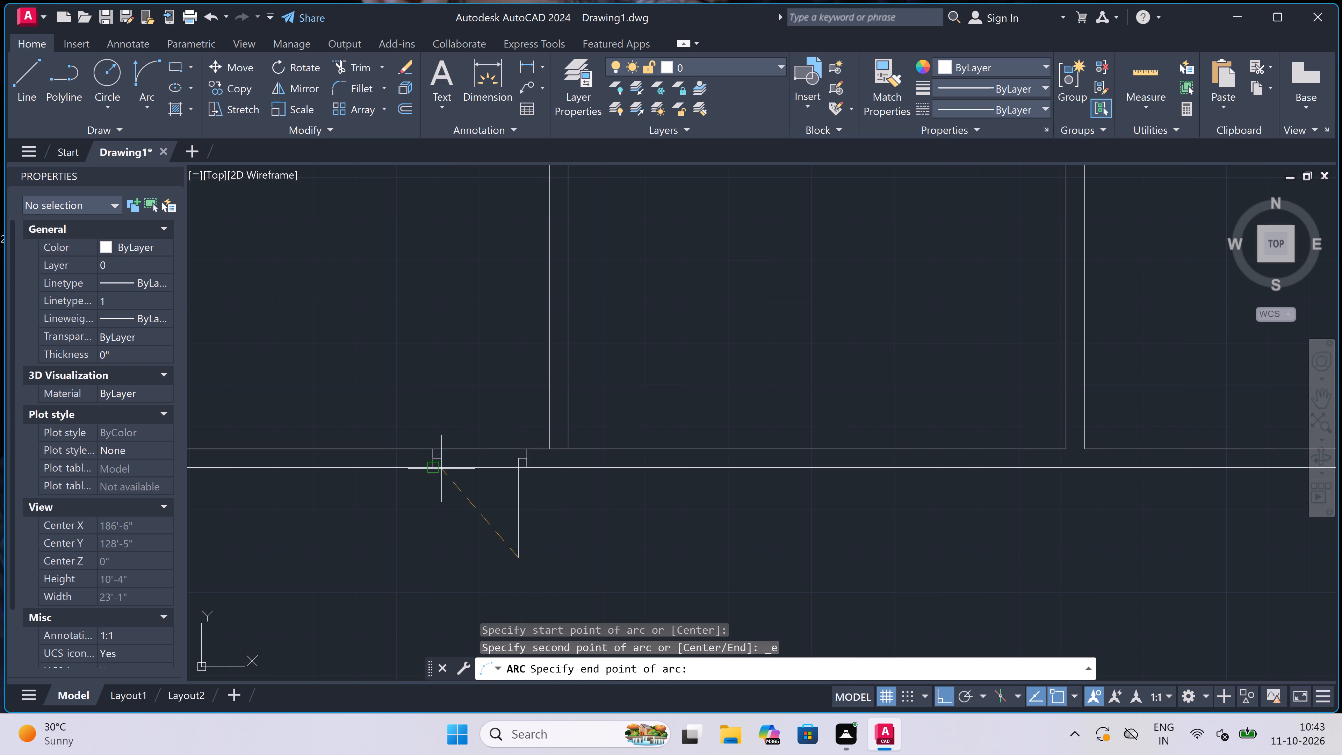
left_click(441, 457)
left_click(377, 504)
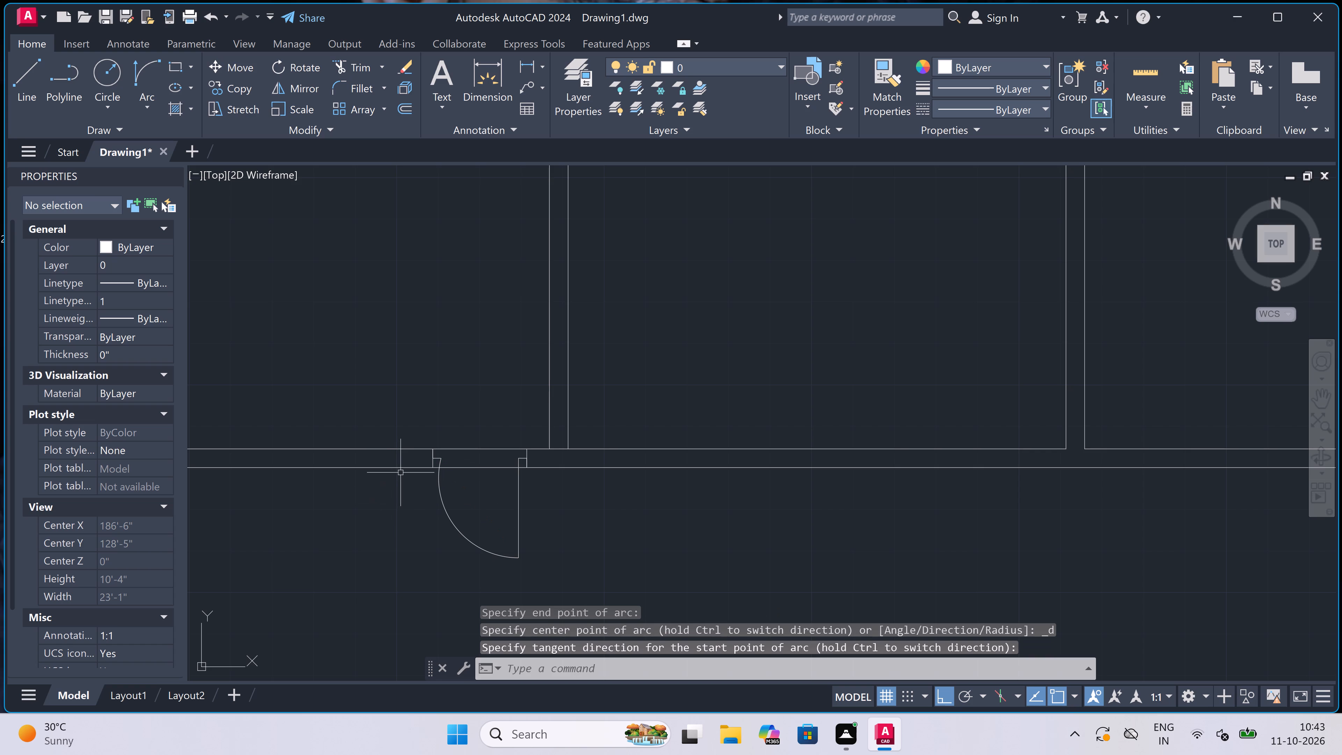
Trim both south exterior wall lines across the opening of the door just west of the southwest partition.
key("t")
key("r")
key("space")
left_click(461, 395)
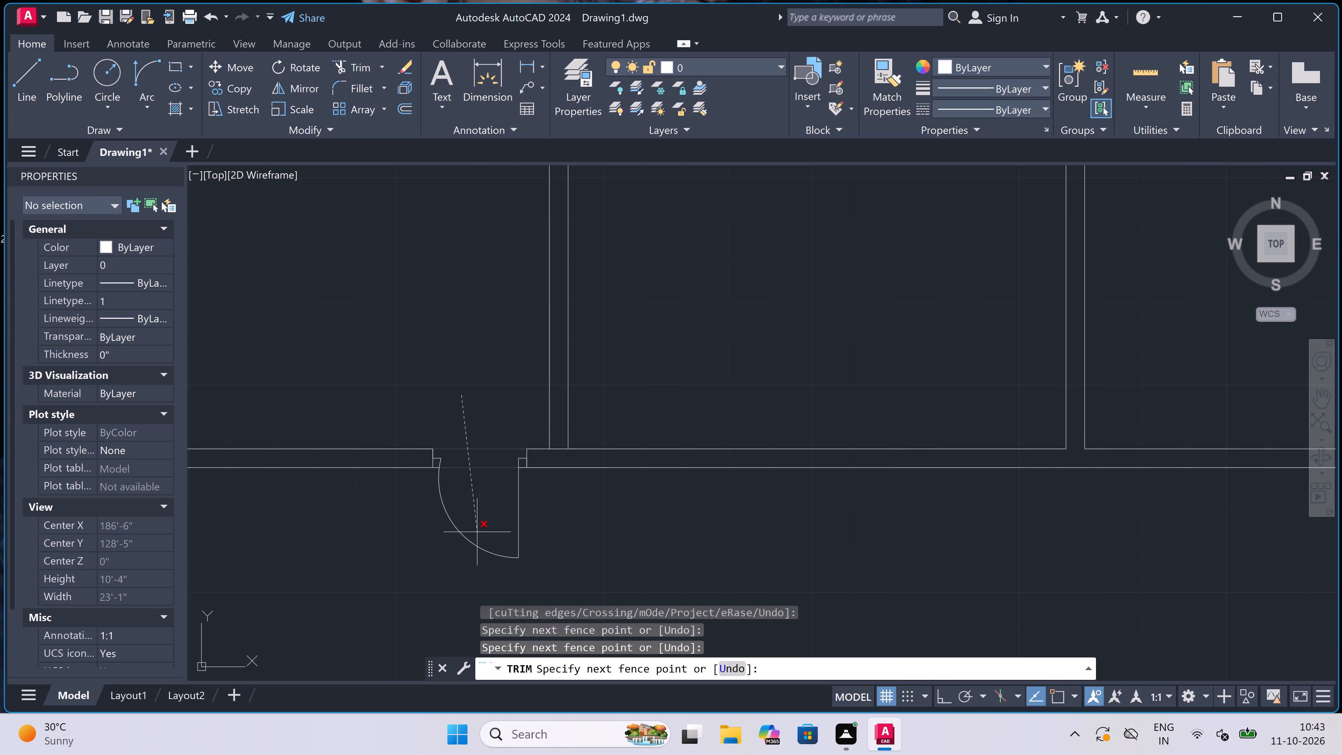
left_click(483, 510)
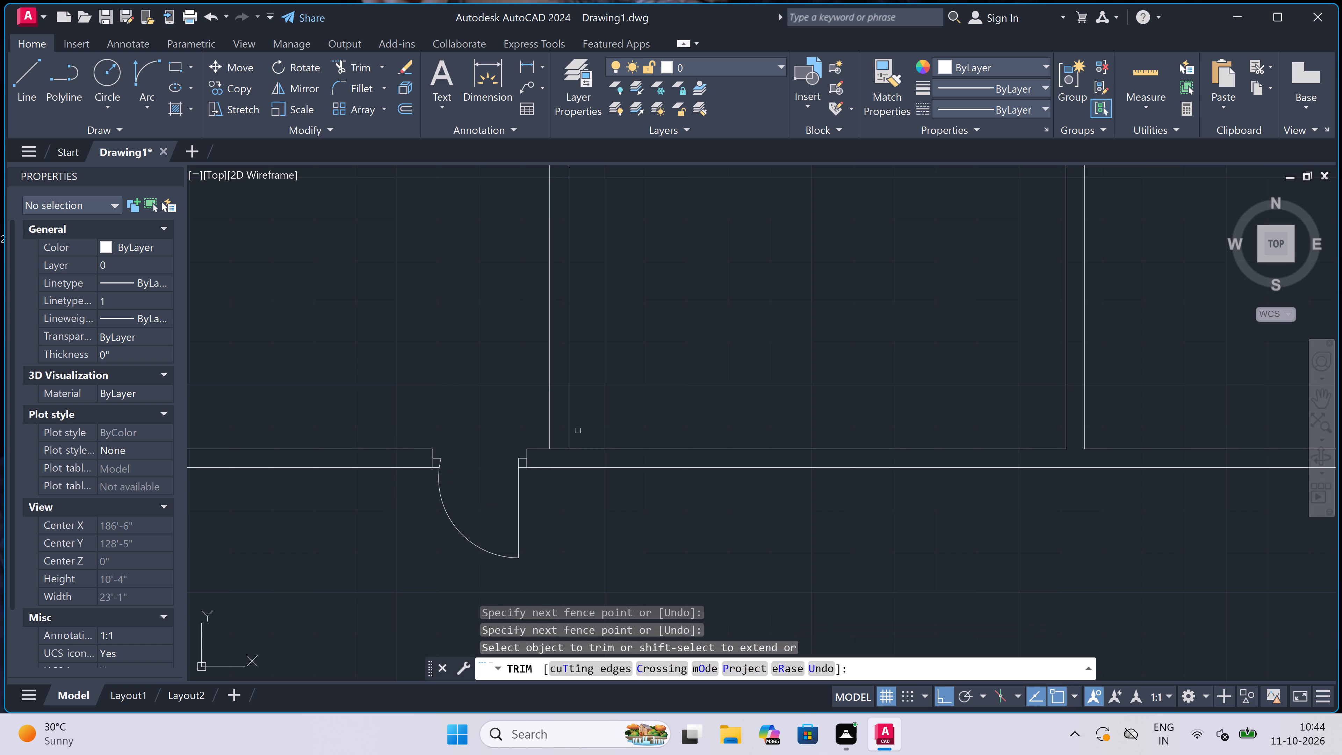
Trim the wall line crossing the south end of the partition between the two southwest rooms.
scroll(561, 453, "up", 3)
left_click(558, 462)
left_click(557, 373)
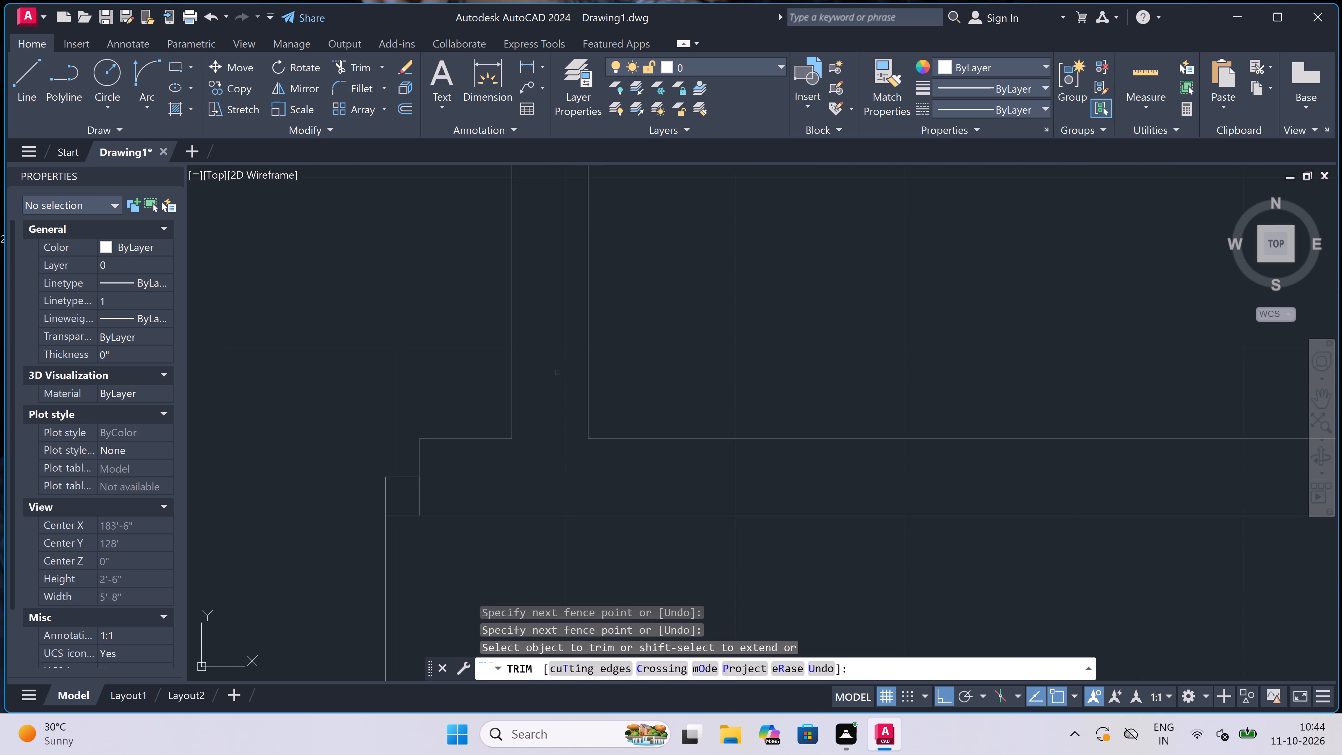
key("Escape")
scroll(557, 373, "down", 4)
scroll(585, 371, "up", 1)
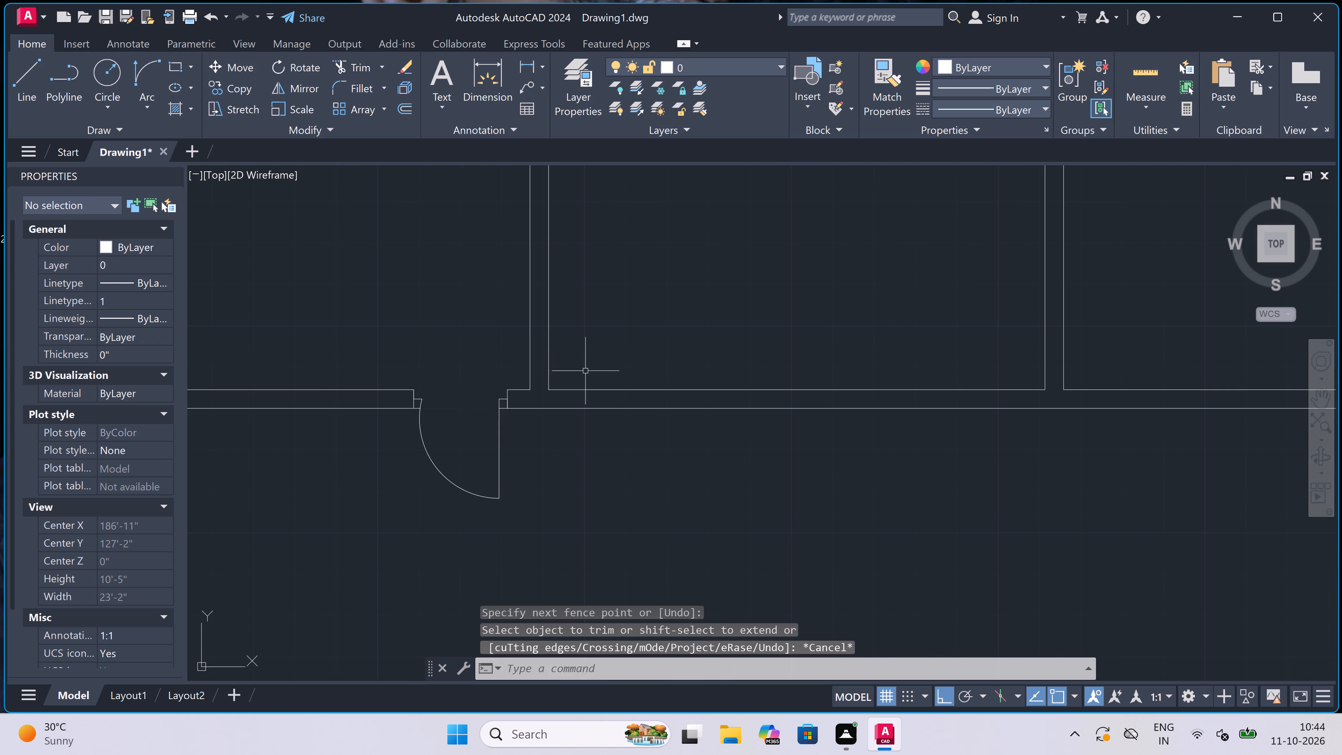
Draw a jamb across the south exterior wall just east of the southwest partition, with a 2" stop eastward from its midpoint and a 2' leaf south.
key("l")
key("space")
scroll(566, 395, "up", 1)
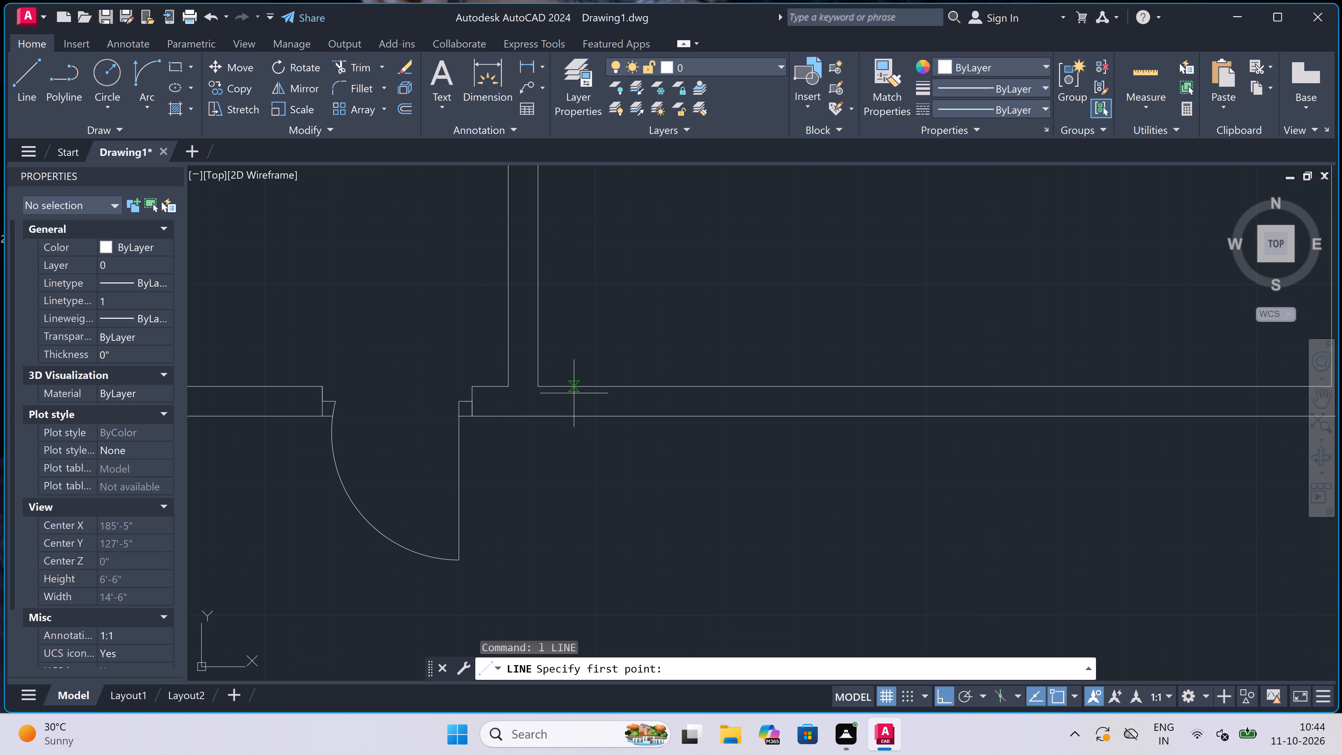
left_click(572, 387)
left_click(576, 418)
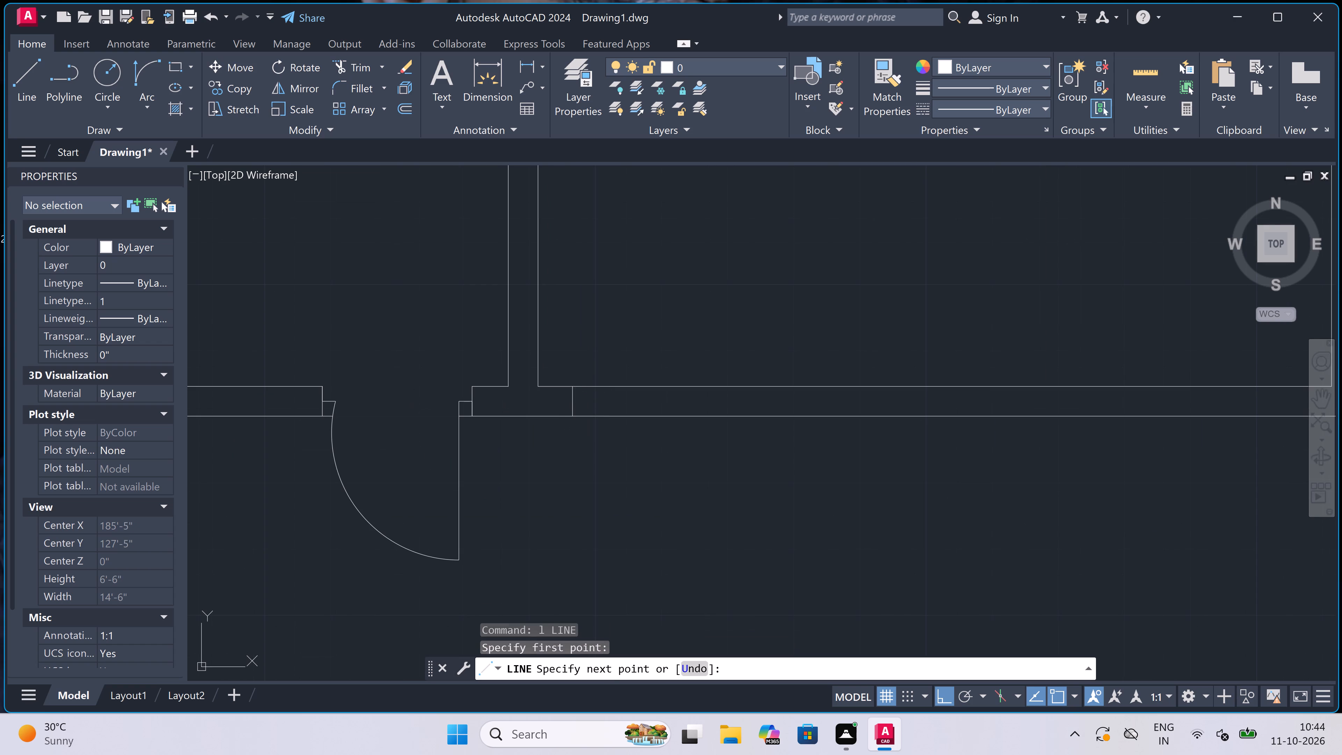
left_click(575, 399)
type("2\"")
key("space")
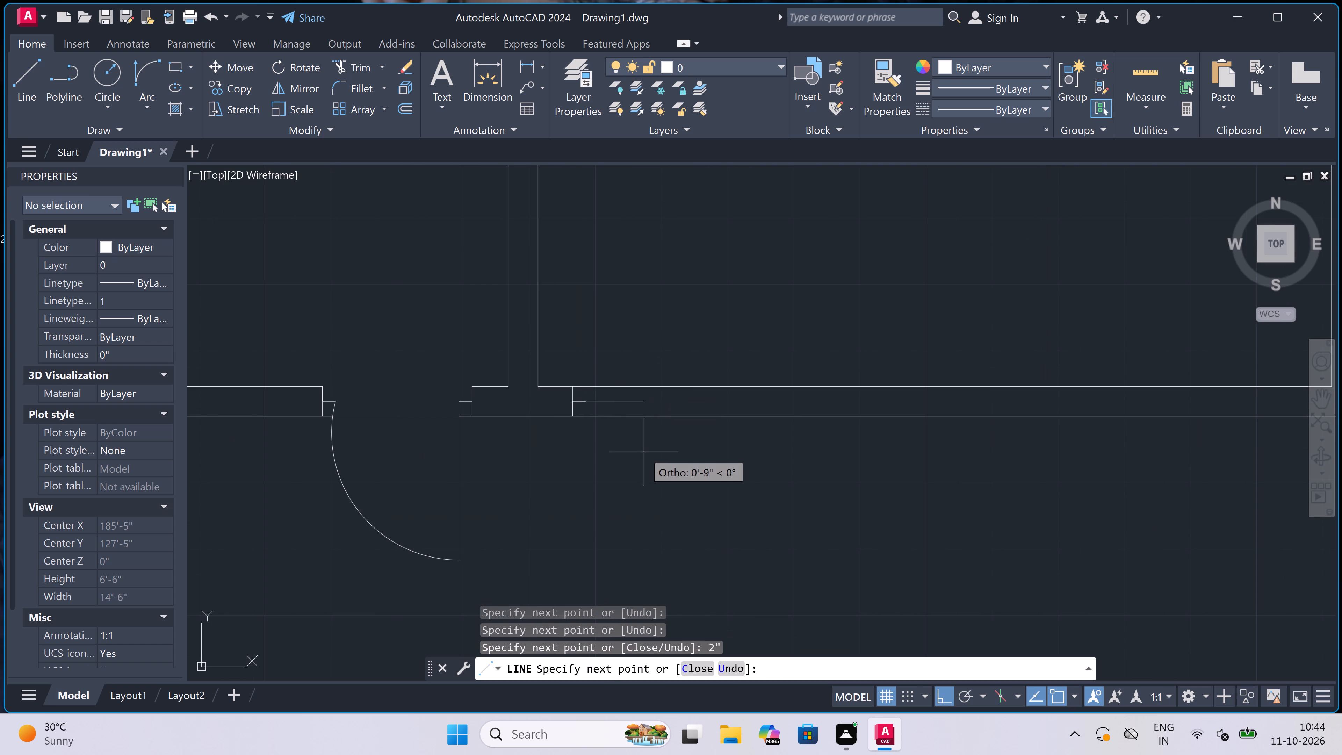
type("2'")
key("space")
key("Escape")
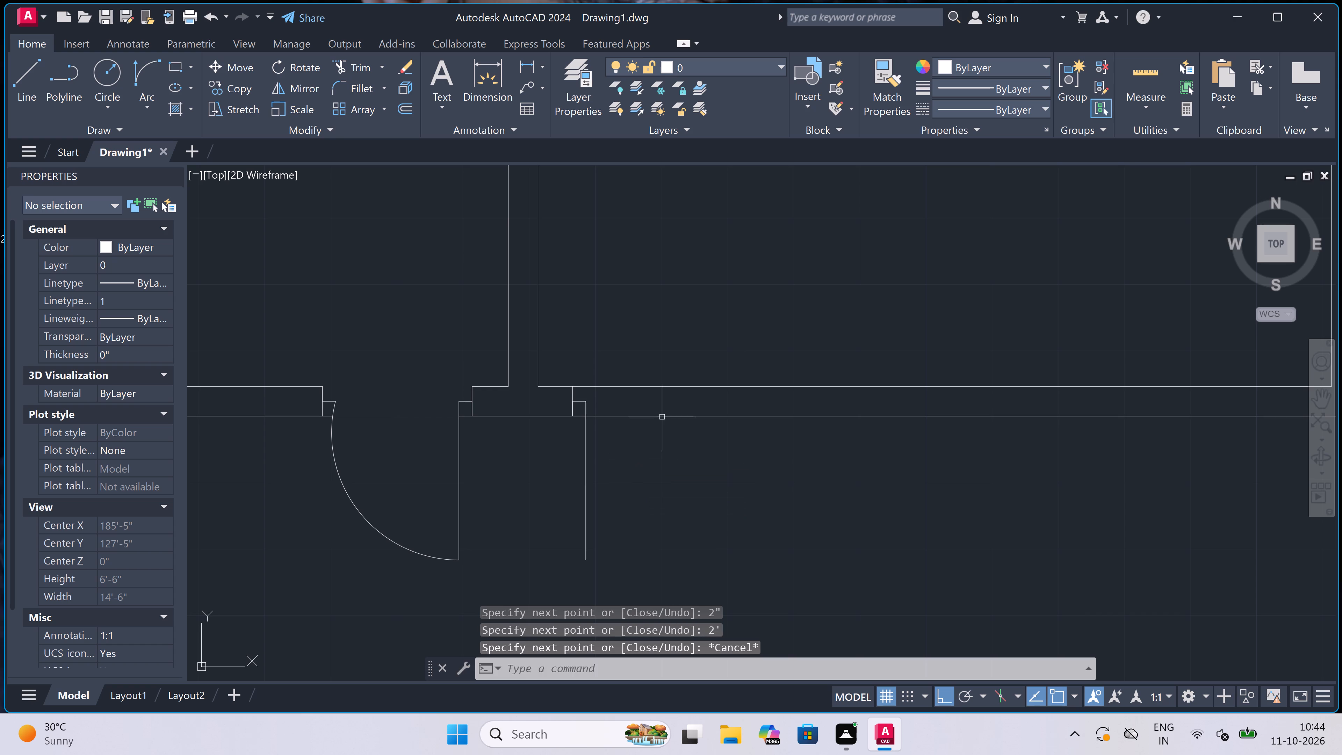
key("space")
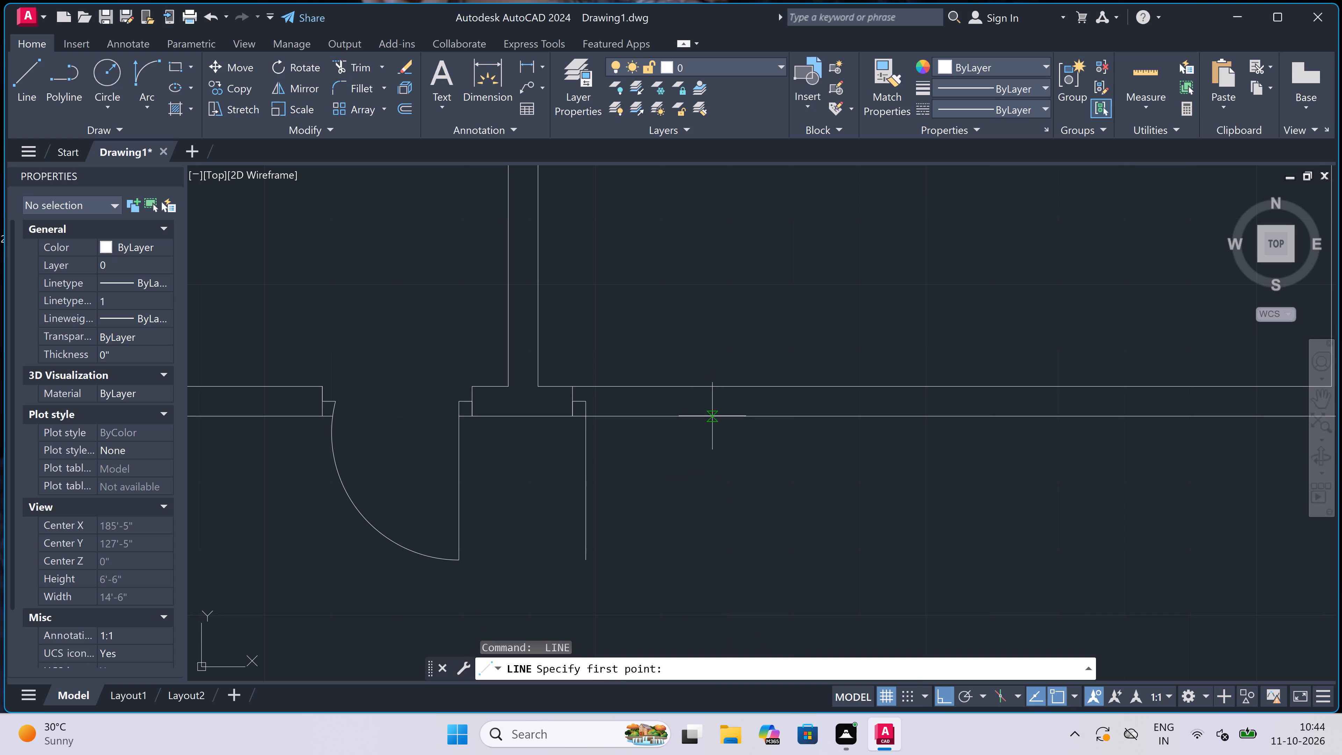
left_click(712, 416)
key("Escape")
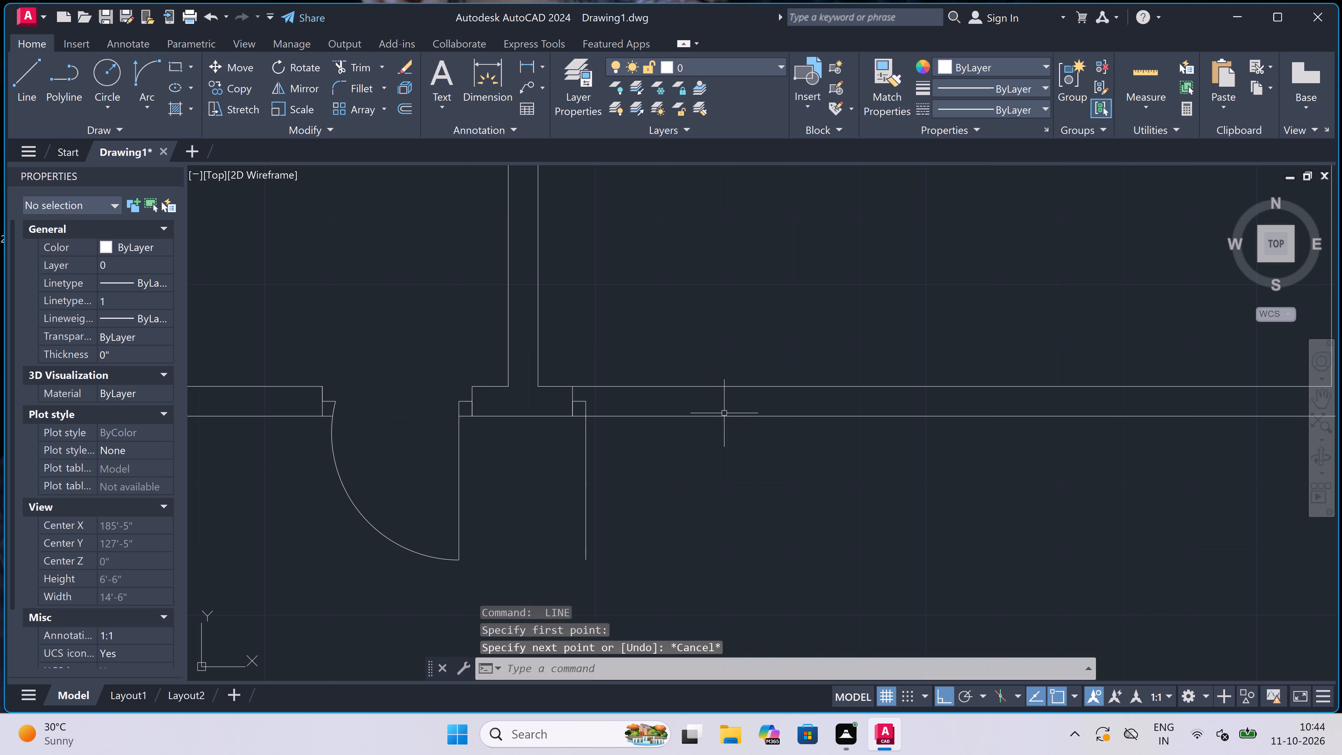
Draw this door's far jamb across the south exterior wall, with a 2" stop from its midpoint westward.
key("space")
left_click(720, 416)
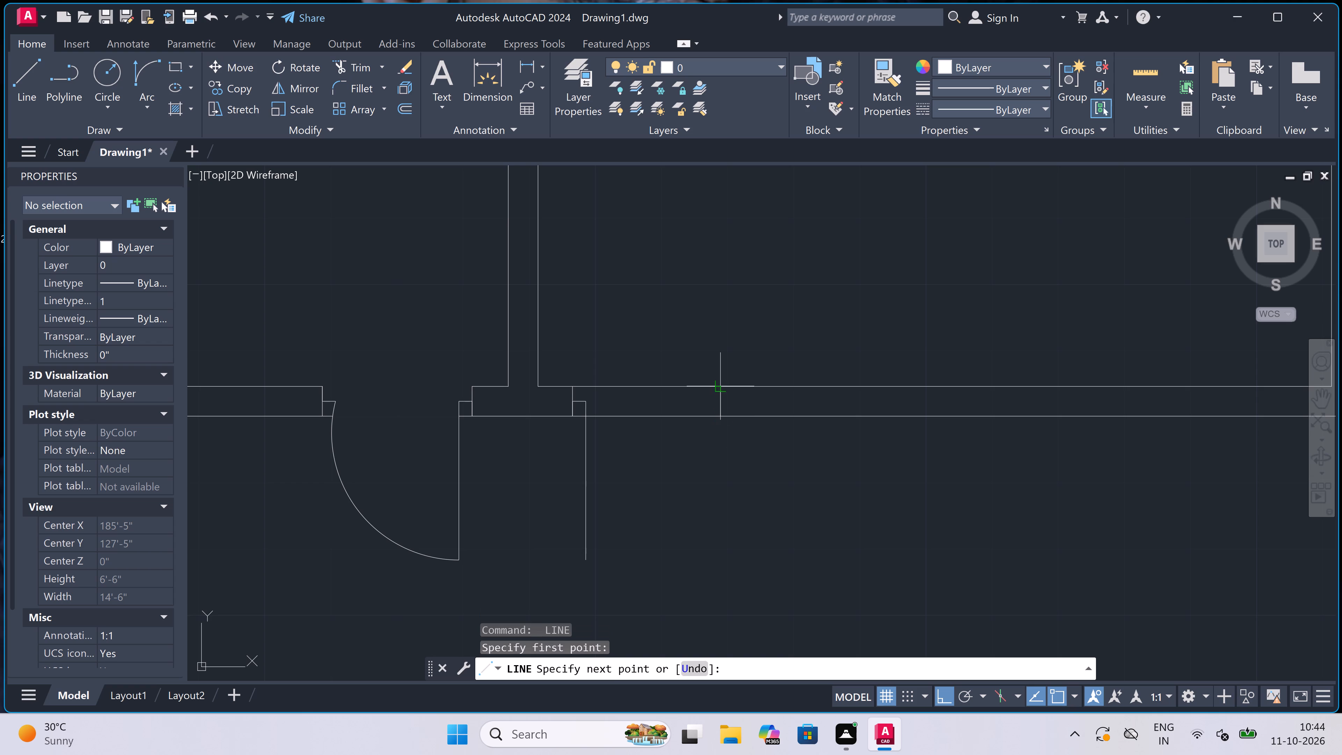
left_click(719, 386)
left_click(720, 398)
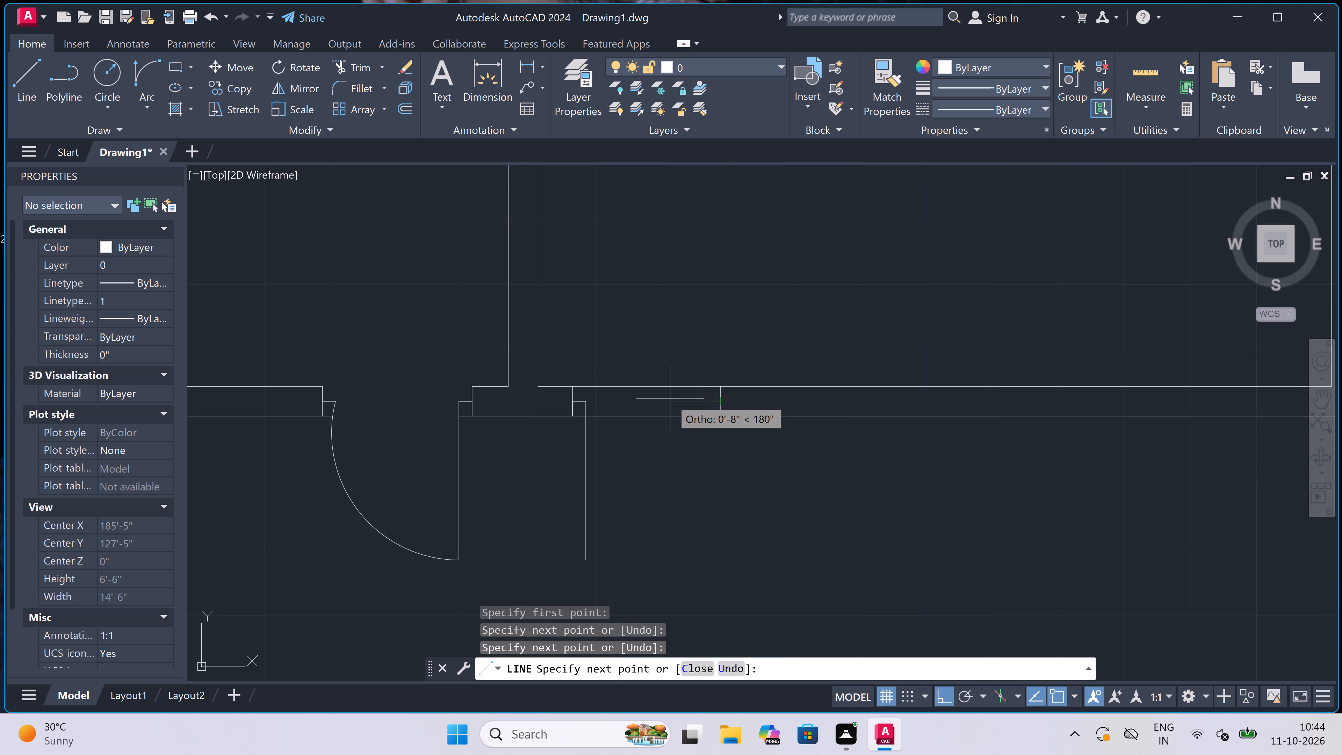
type("2\"")
key("space")
key("Escape")
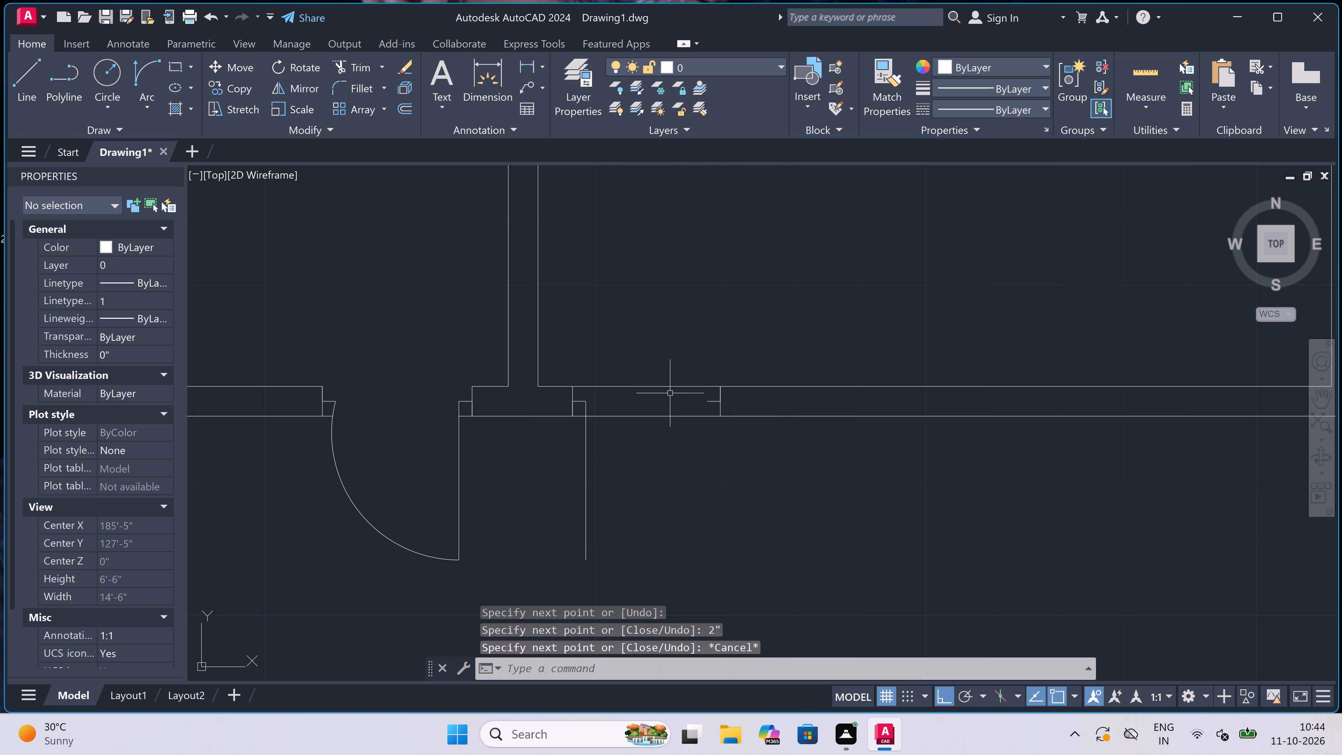
Draw the door's swing arc from the leaf's south end to the far jamb's stop.
left_click(145, 77)
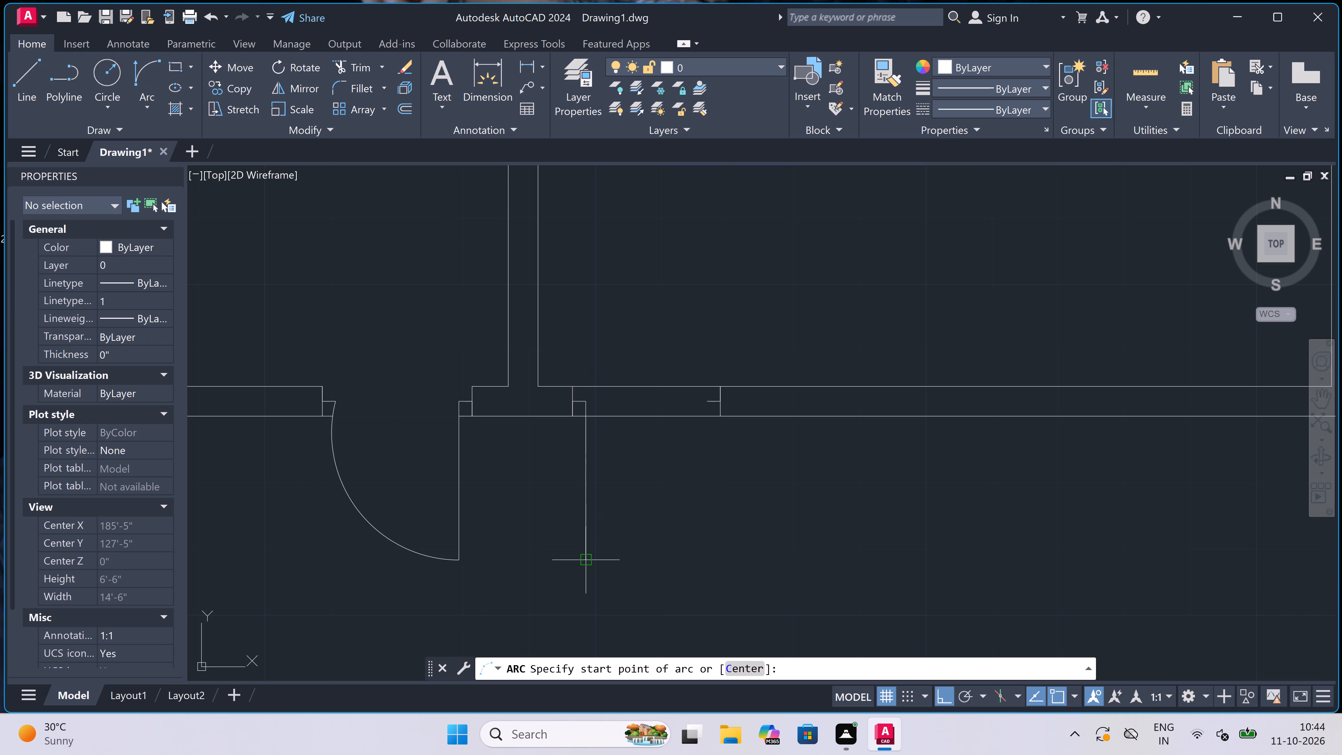
left_click_drag(590, 559, 599, 561)
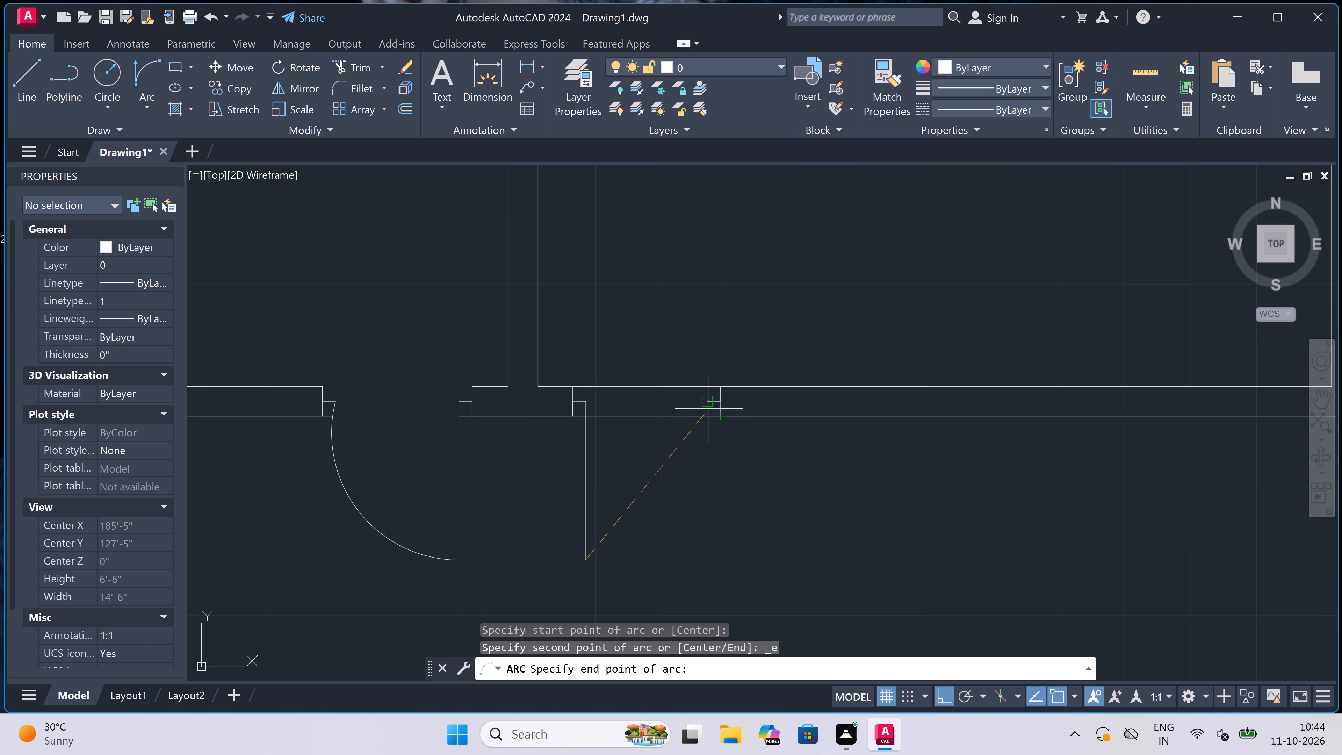
left_click(705, 400)
left_click(747, 475)
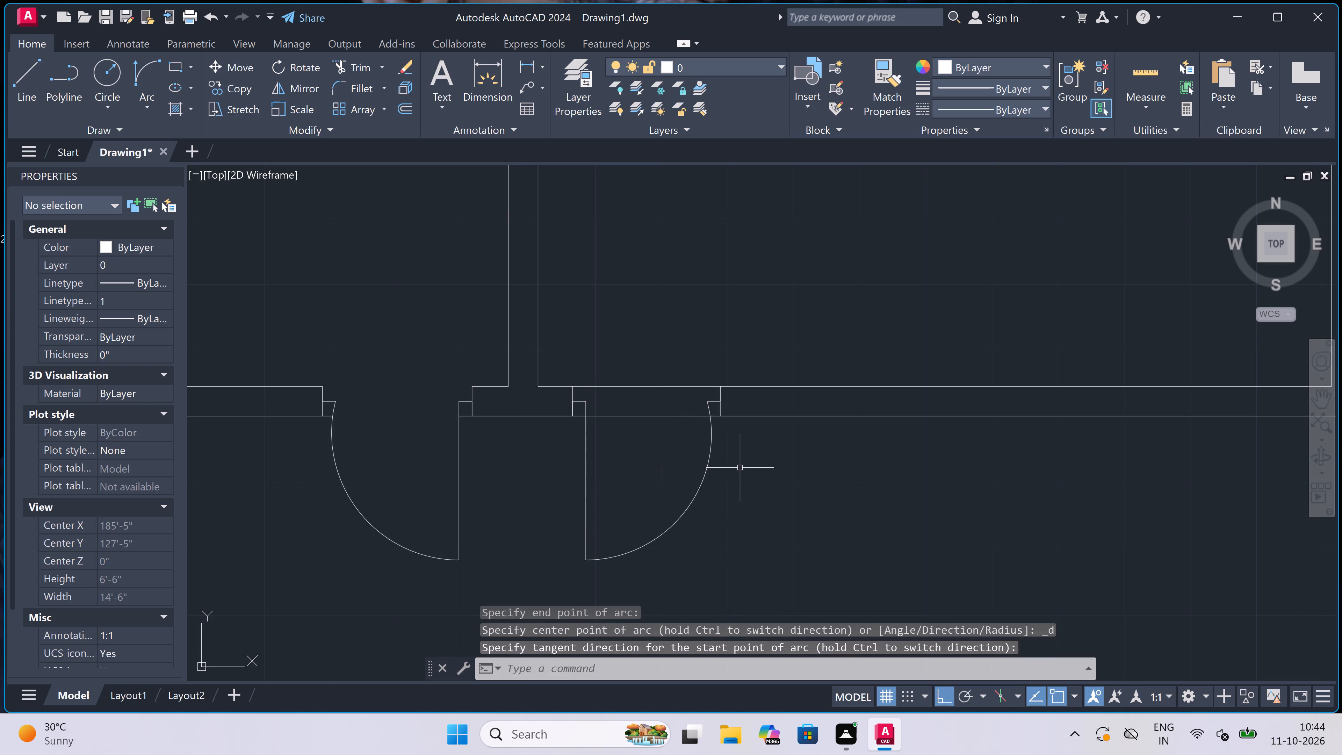
Trim both south exterior wall lines across the opening of the door just east of the southwest partition.
key("t")
key("r")
key("space")
left_click(637, 347)
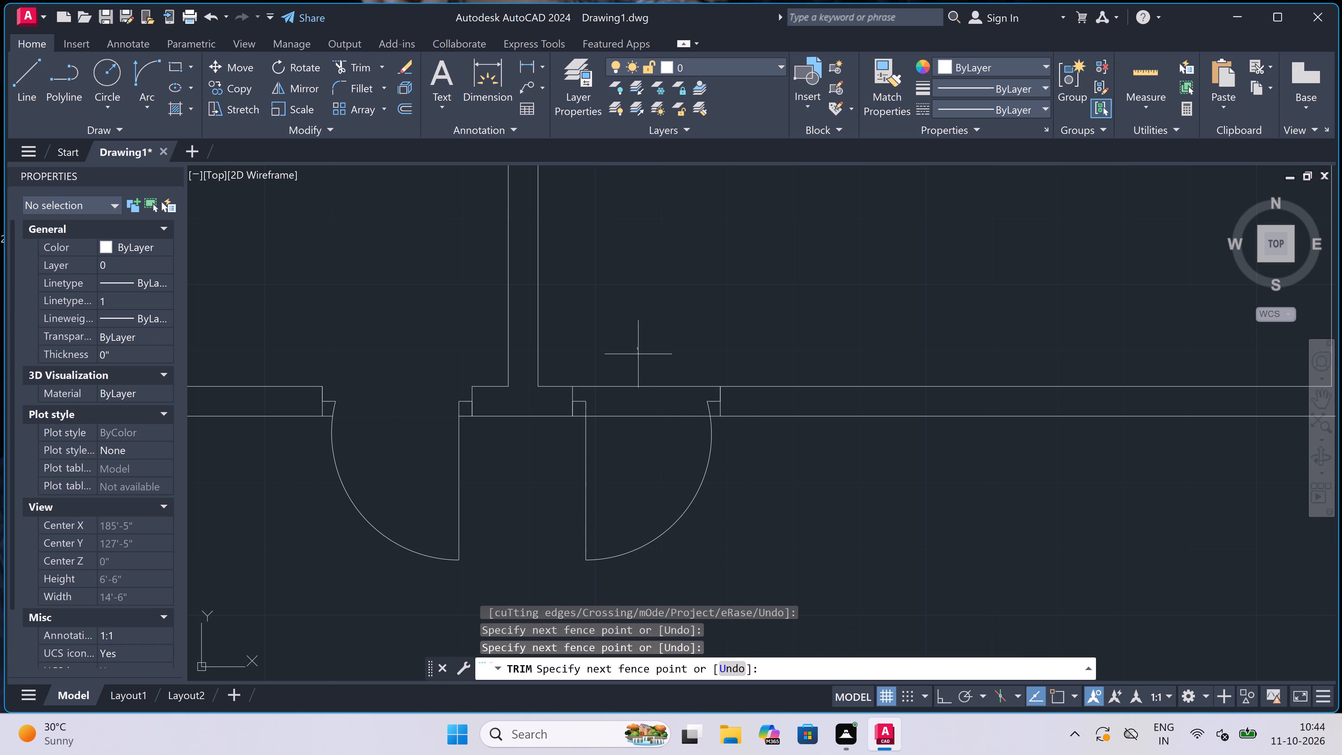
left_click_drag(643, 479, 641, 476)
scroll(461, 443, "down", 4)
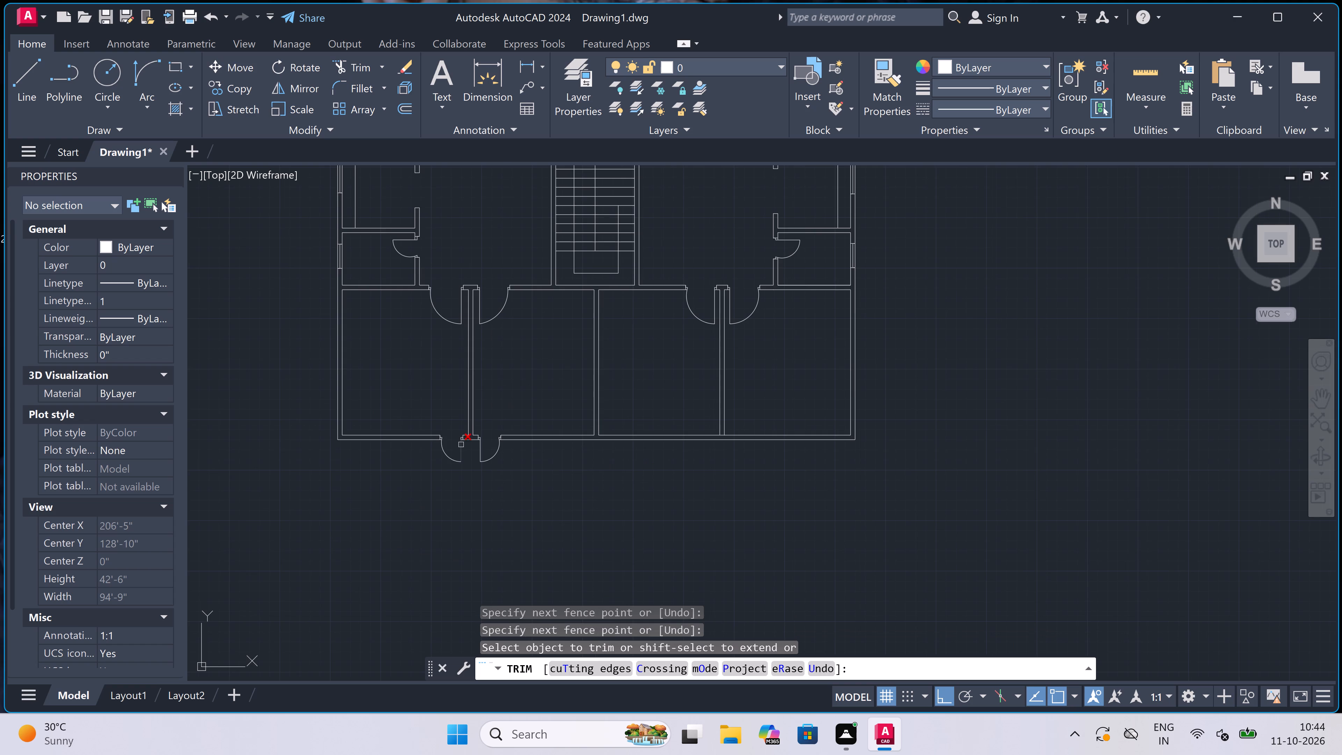
key("Escape")
Draw a jamb across the south exterior wall just west of the southeast partition, with a 2" stop westward from its midpoint.
scroll(772, 418, "up", 2)
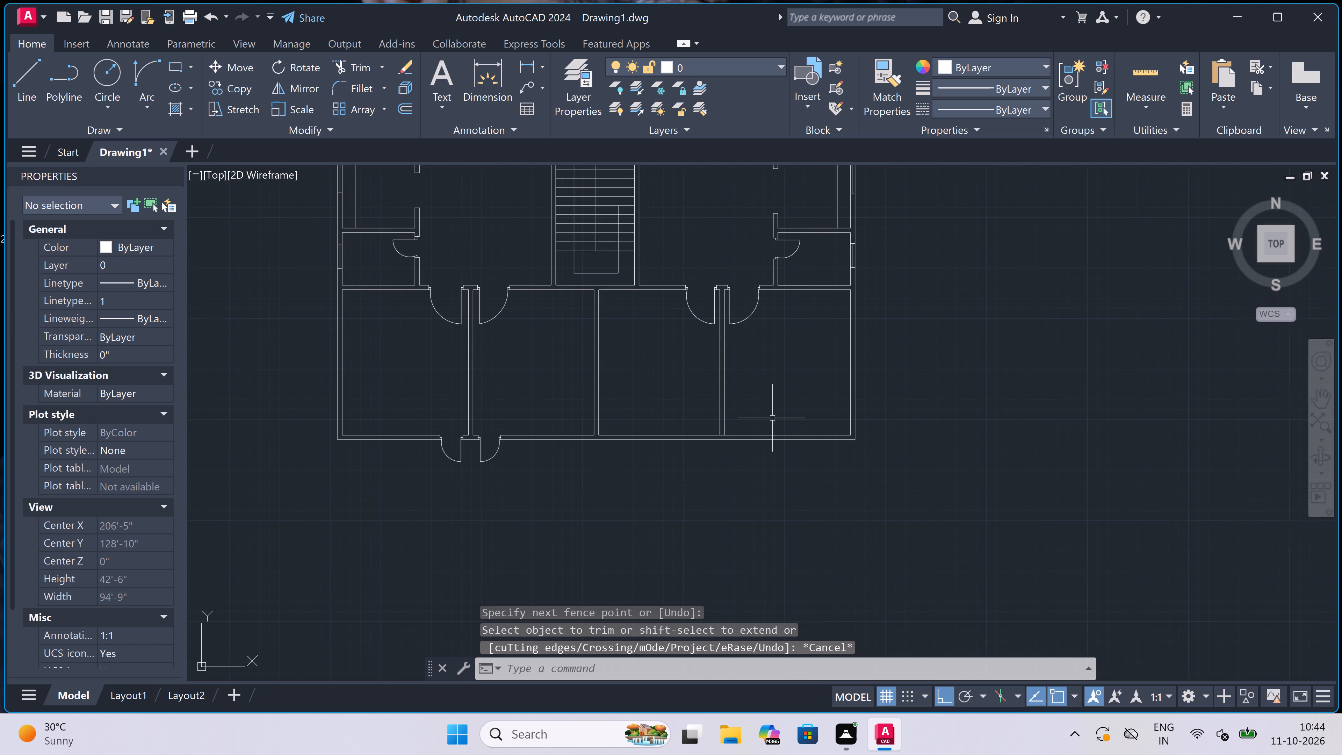
scroll(772, 418, "up", 1)
key("l")
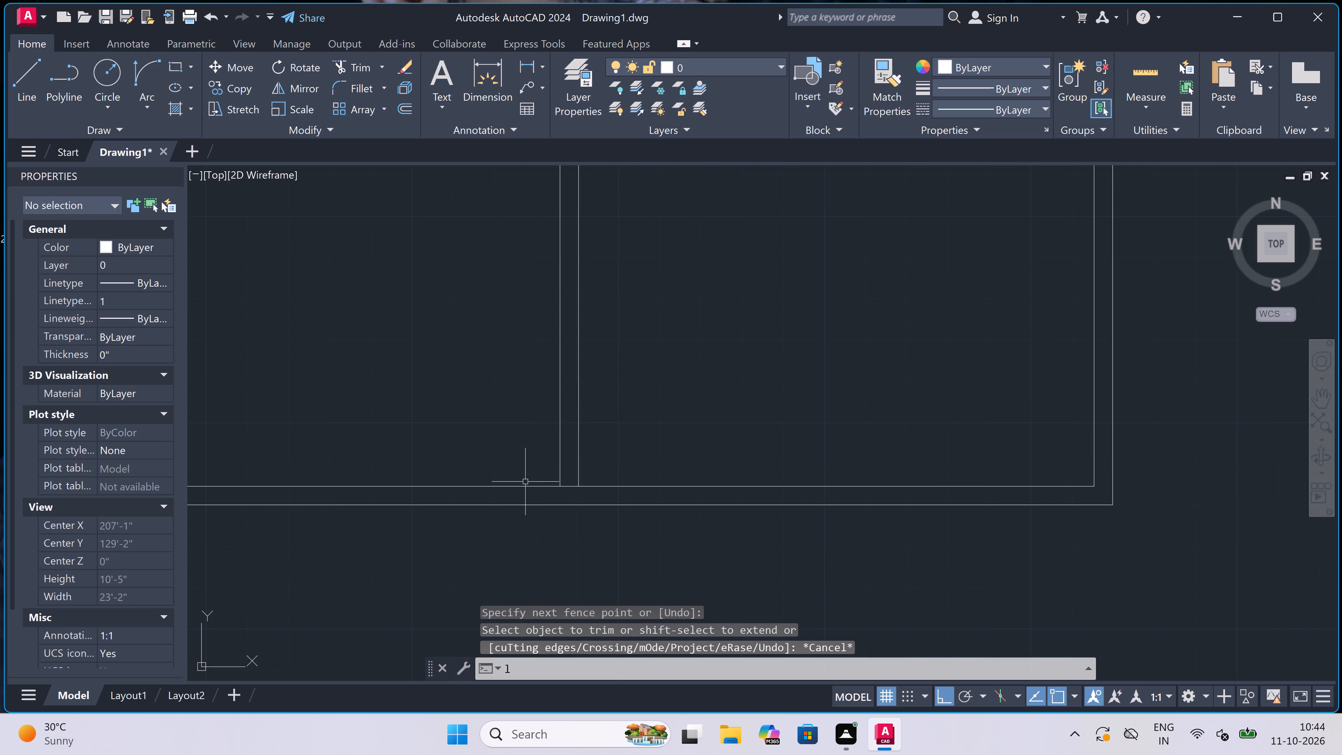
key("space")
scroll(539, 492, "up", 2)
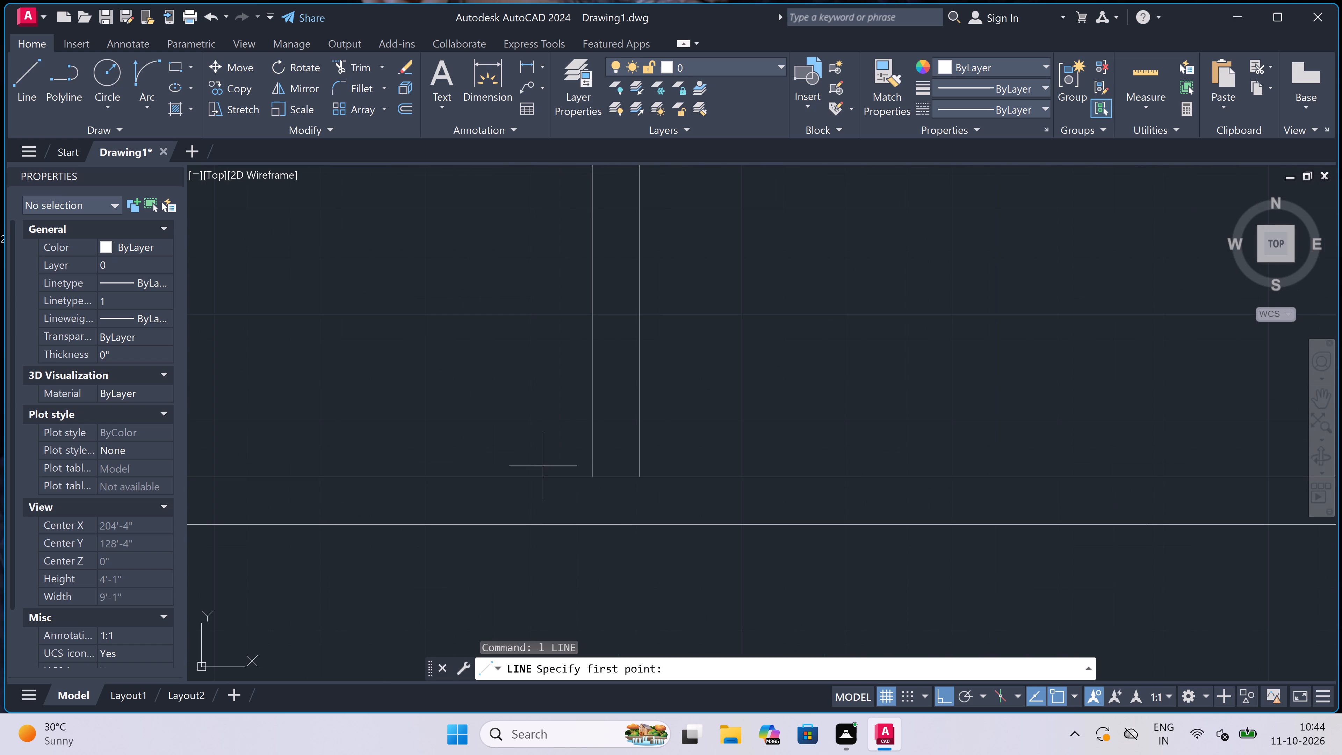
double_click(548, 480)
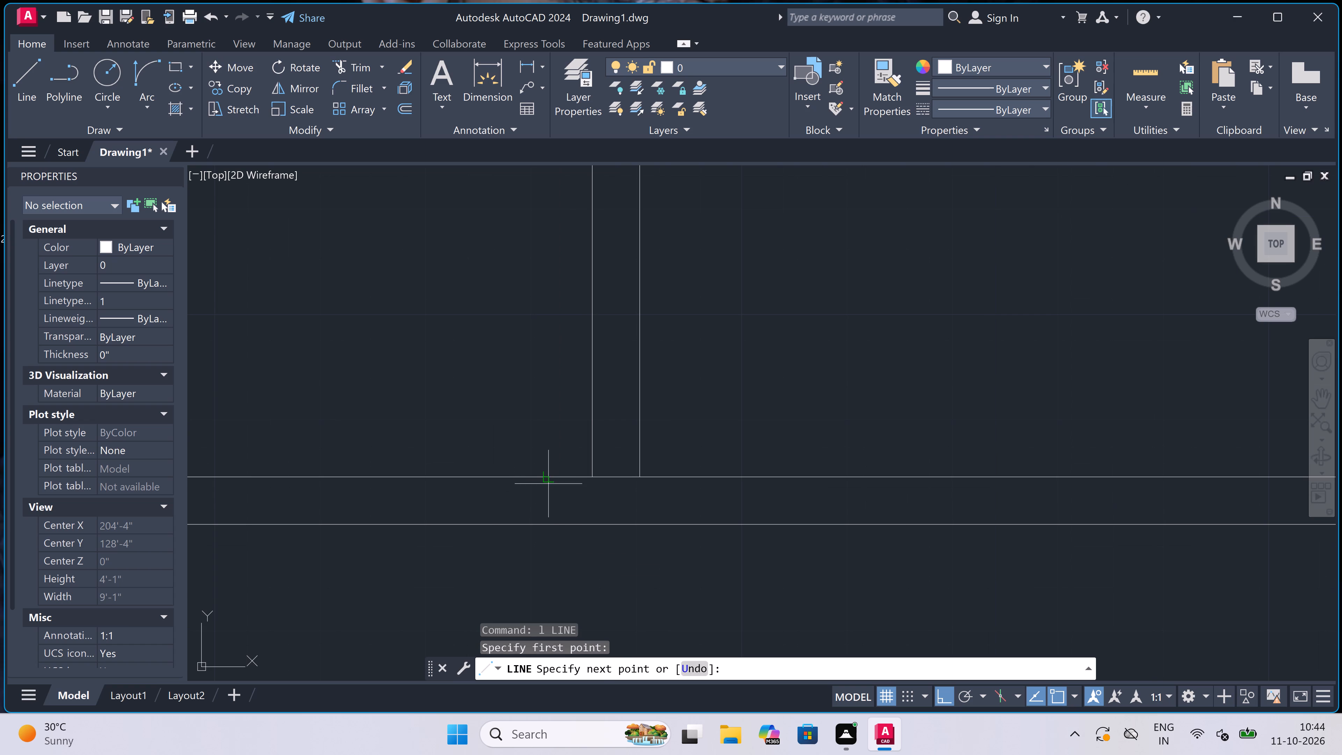
left_click(545, 527)
left_click(544, 499)
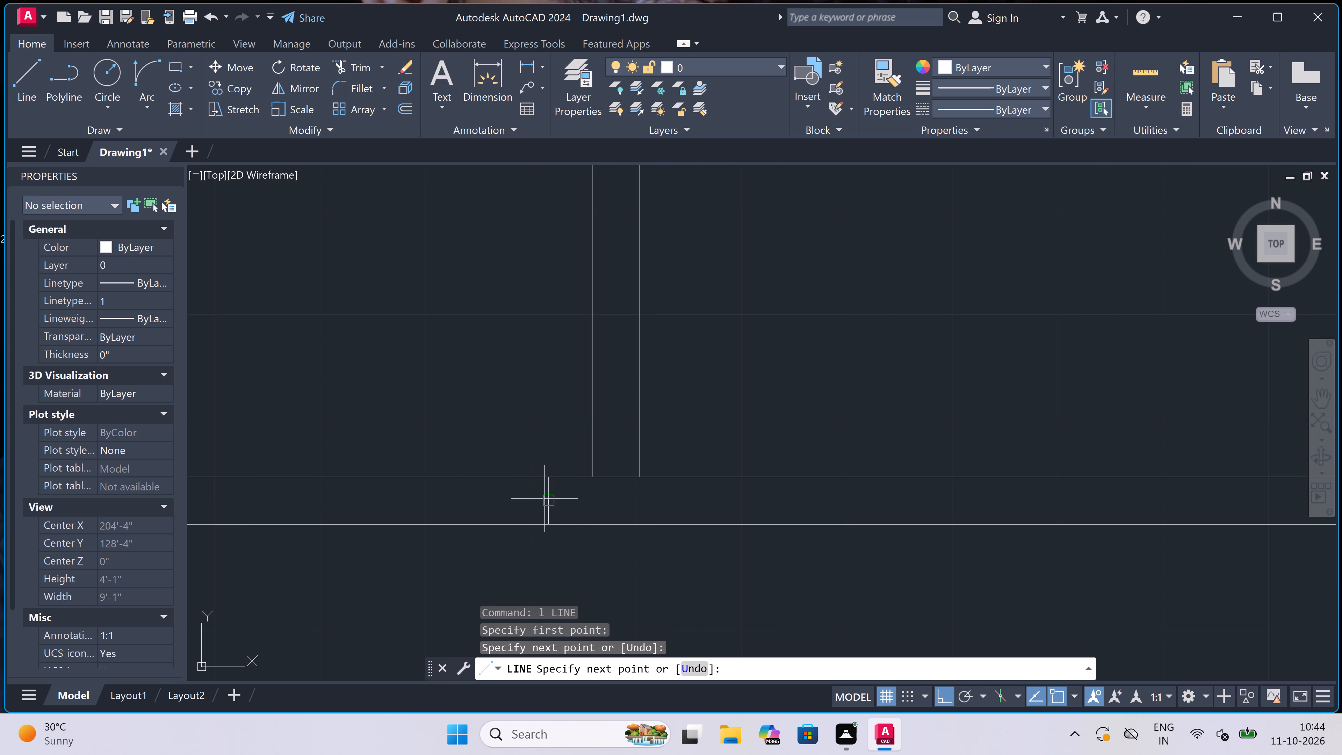
type("2\"")
key("space")
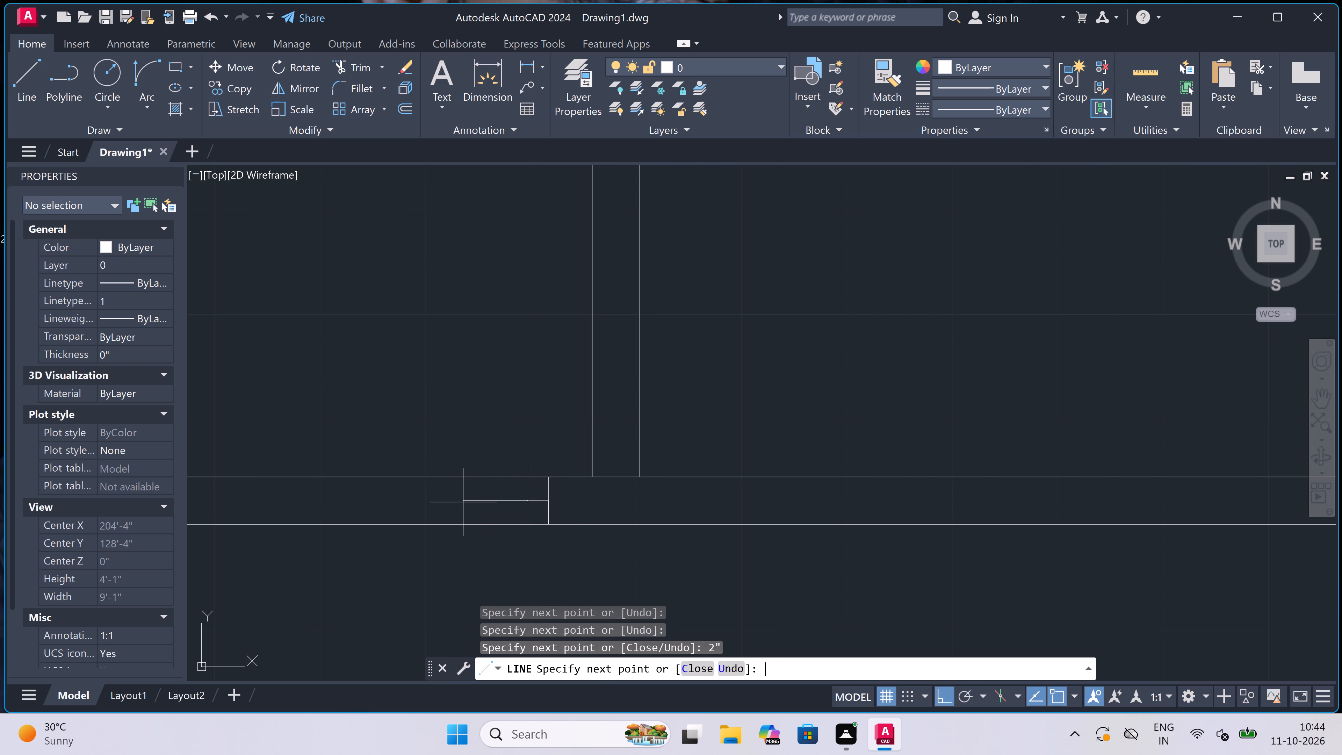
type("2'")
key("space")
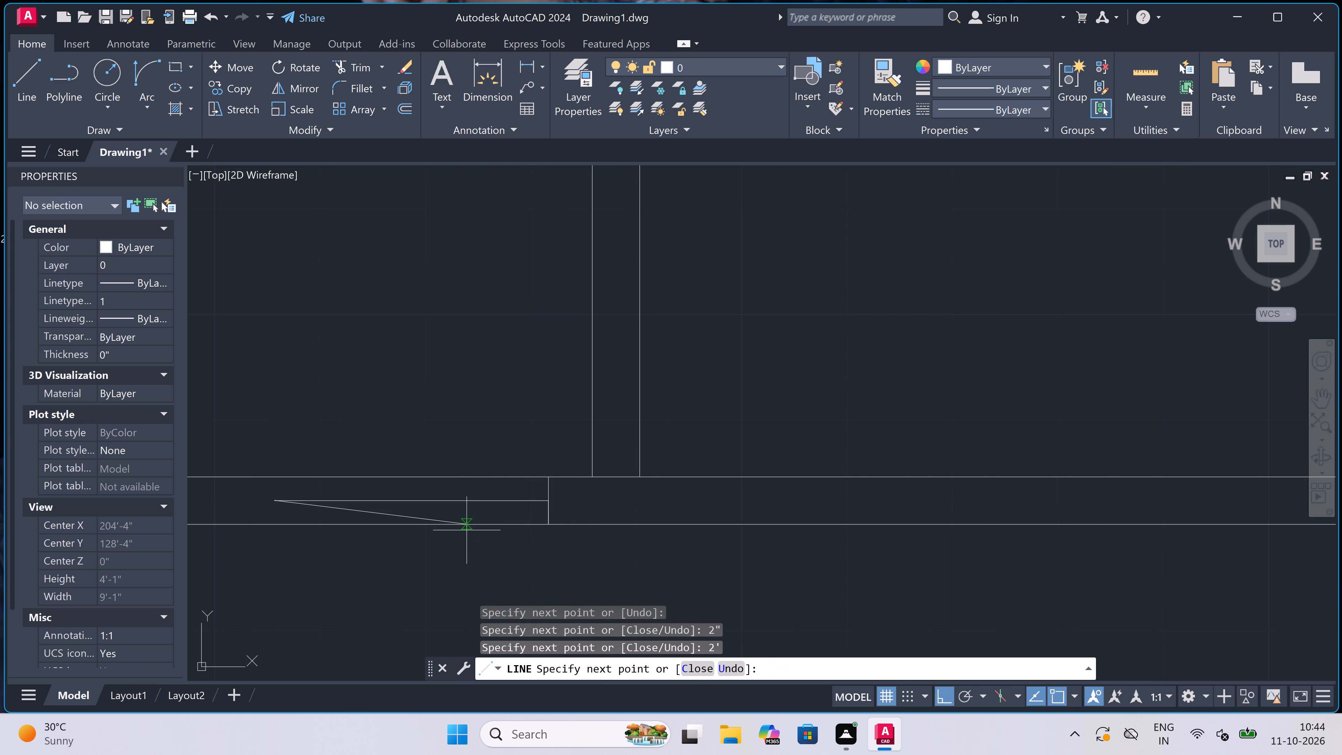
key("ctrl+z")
Draw the 2' door leaf southward from the end of the stop.
scroll(472, 517, "down", 2)
scroll(482, 547, "up", 1)
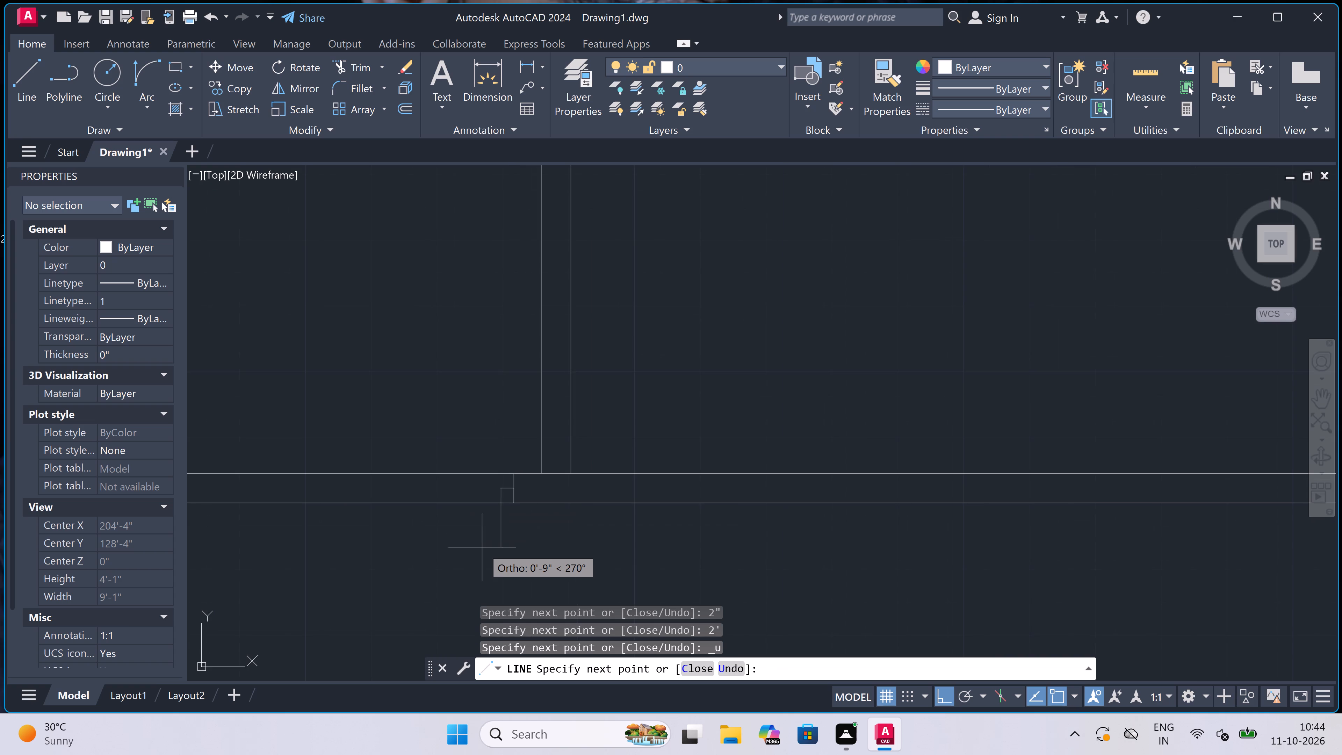
type("2'")
key("space")
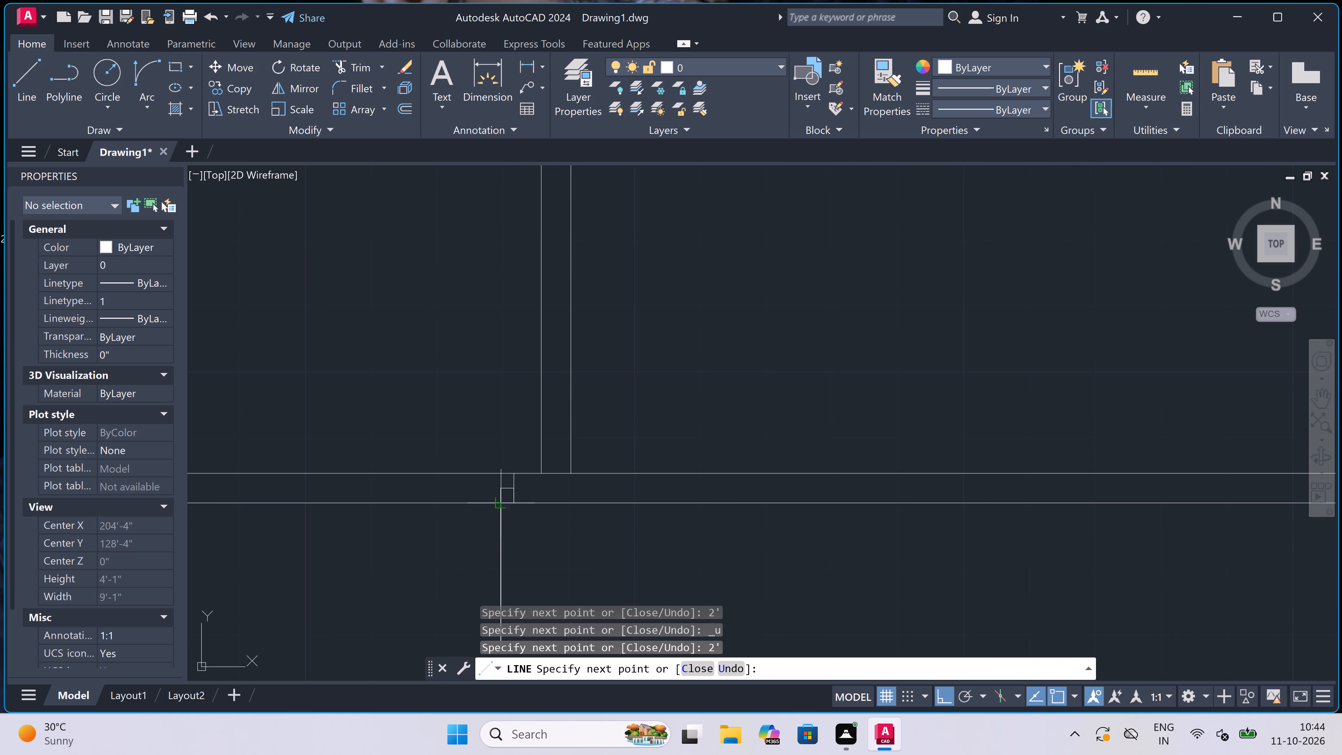
key("Escape")
Draw the far jamb of the door west of the southeast partition across the wall, with a 2" stop from its midpoint eastward.
key("space")
scroll(486, 484, "down", 1)
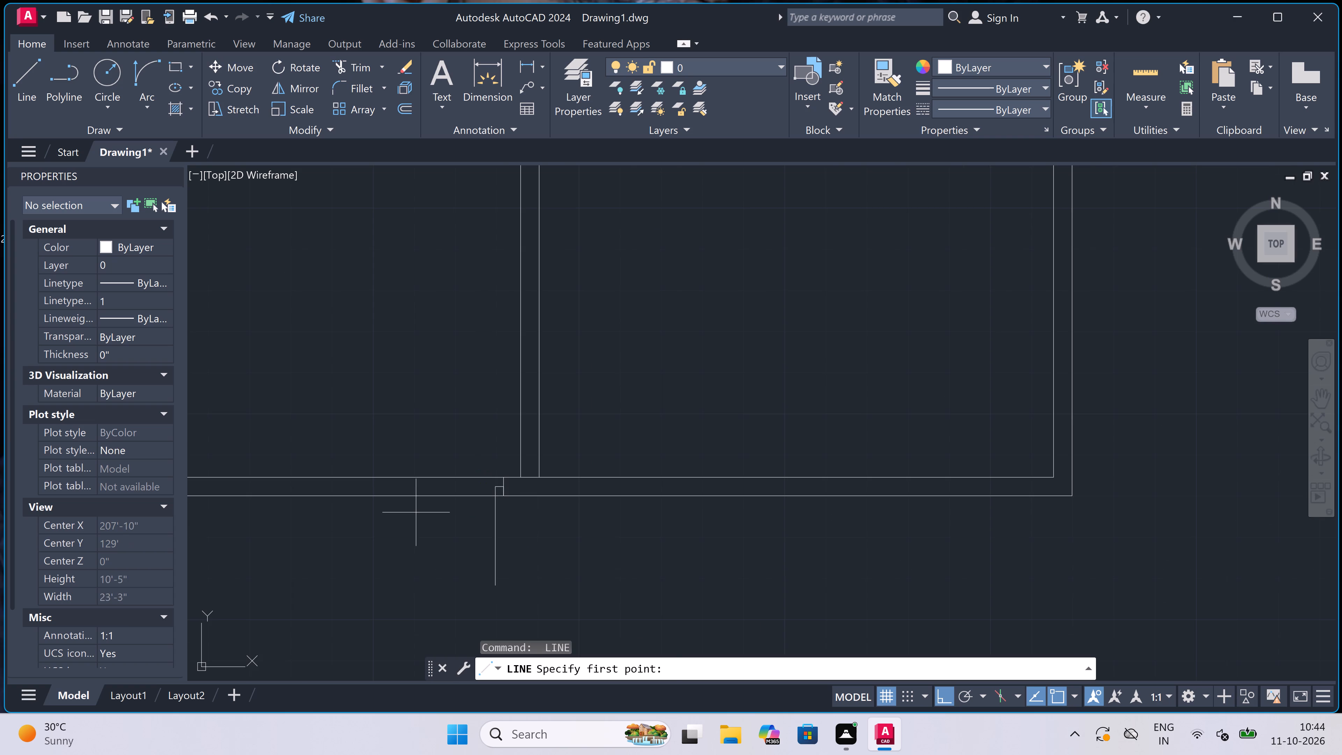
scroll(416, 512, "up", 1)
left_click(413, 487)
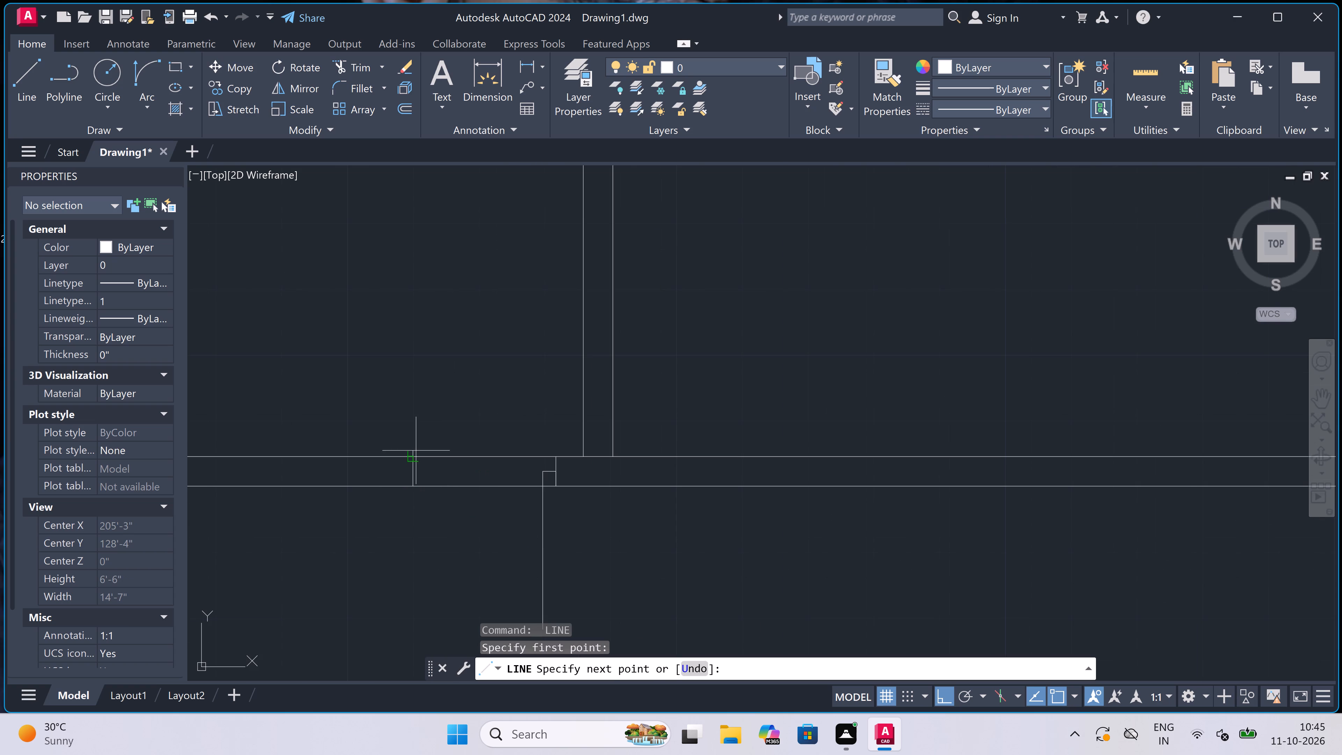
left_click(416, 451)
left_click(414, 475)
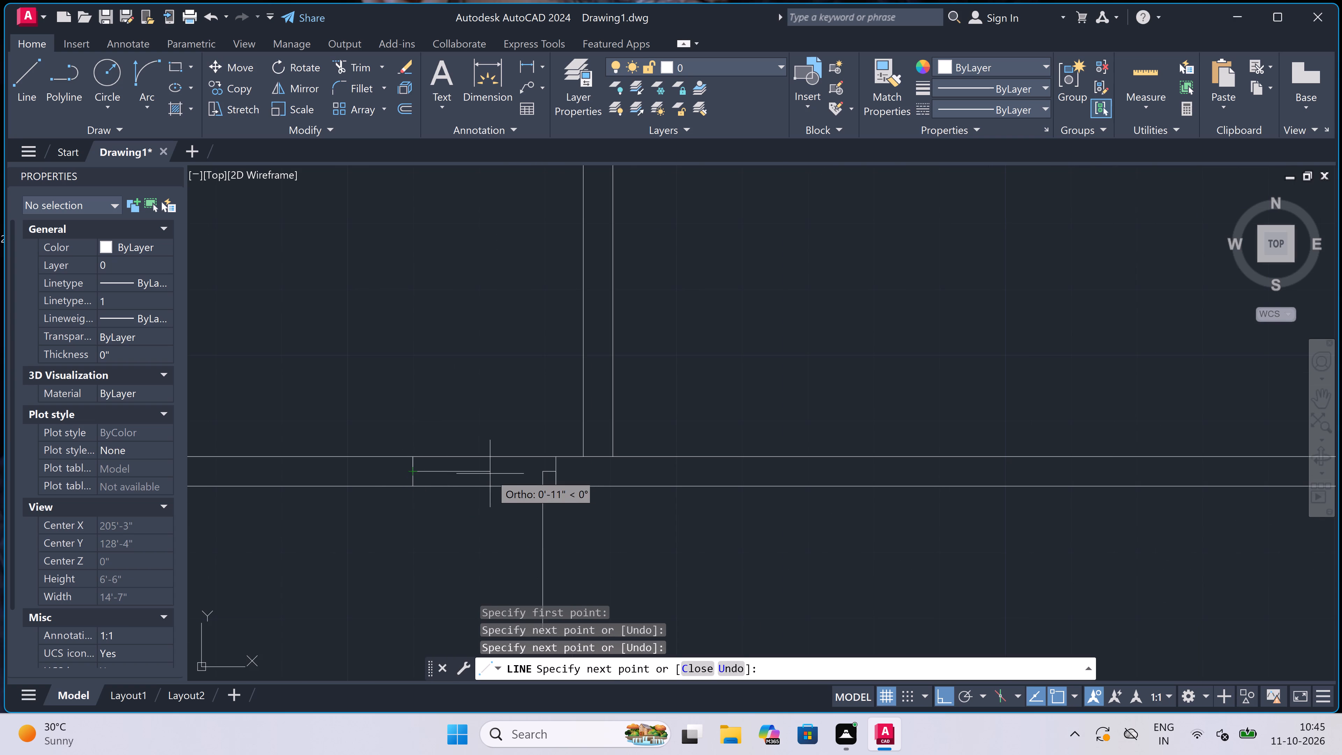
type("2\"")
key("space")
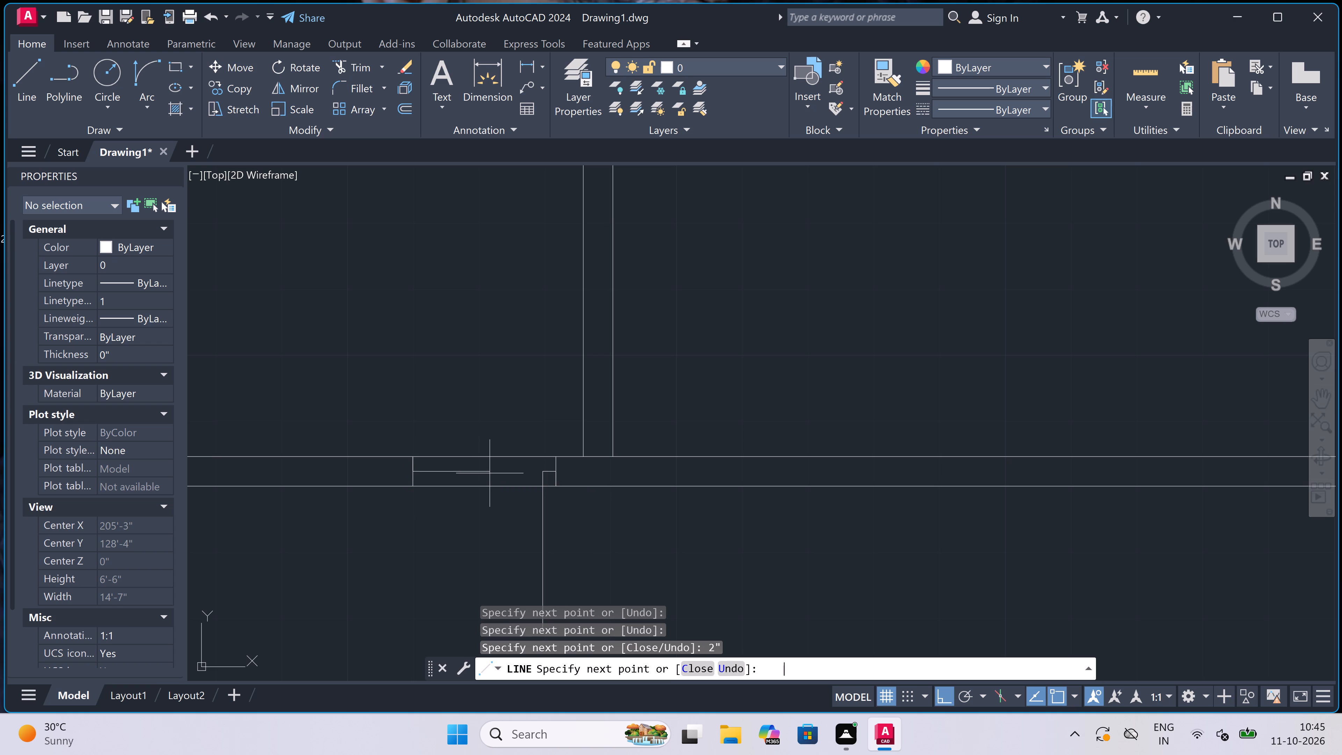
key("Escape")
Draw a jamb across the south exterior wall just east of the southeast partition, with a 2" stop eastward from its midpoint and a 2' leaf south.
key("space")
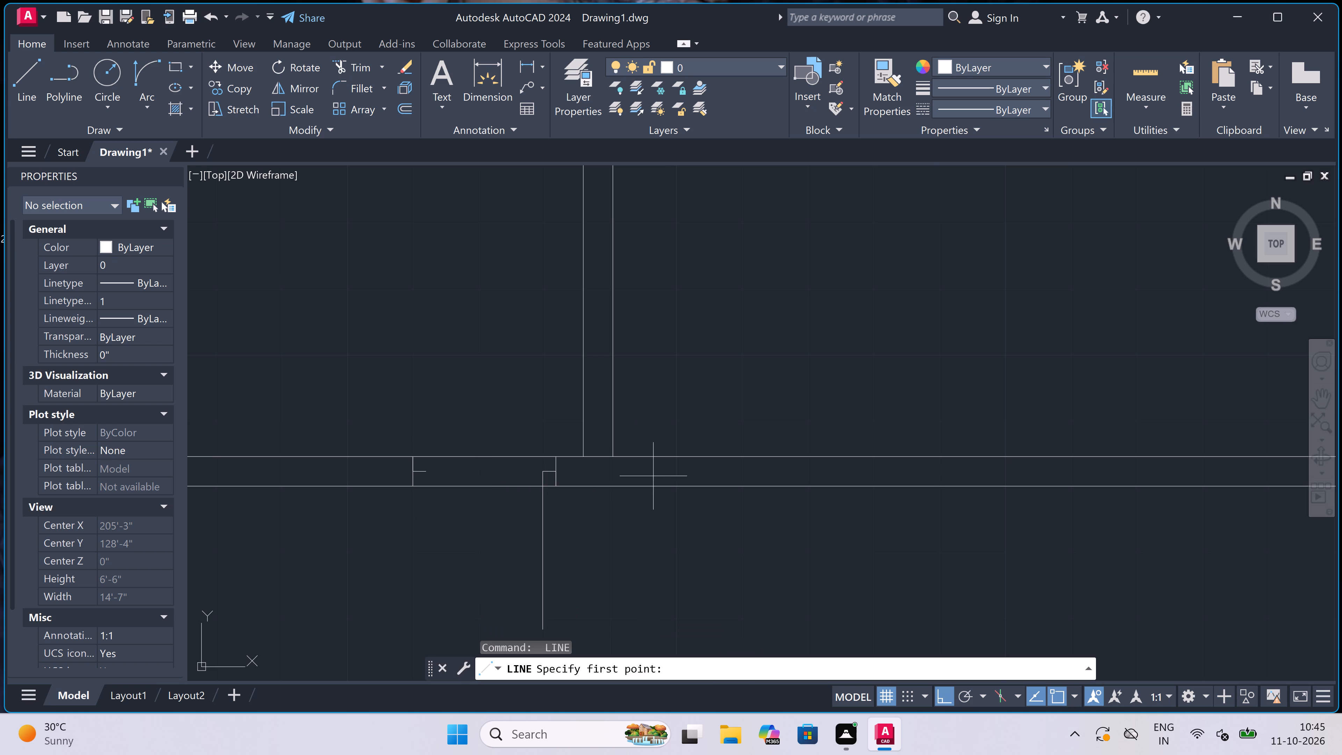
left_click(648, 455)
left_click(653, 485)
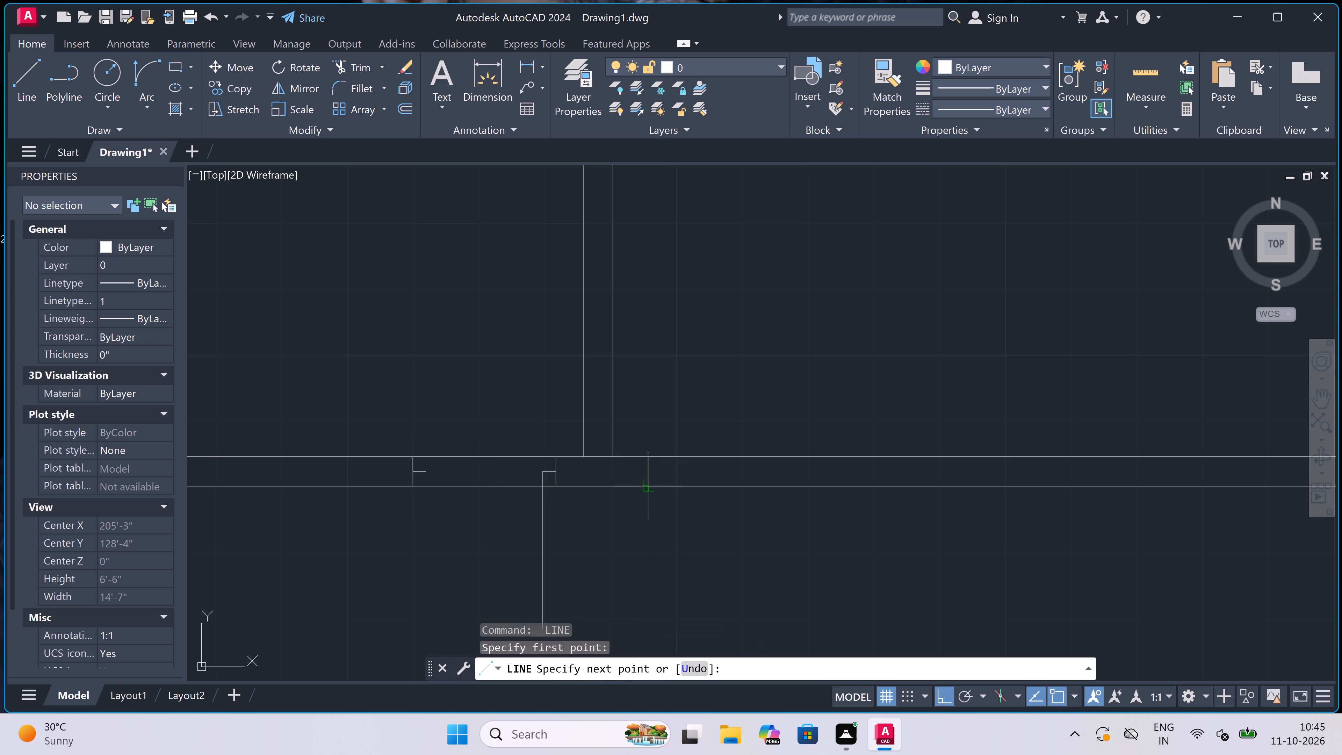
left_click(648, 471)
type("2\"")
key("space")
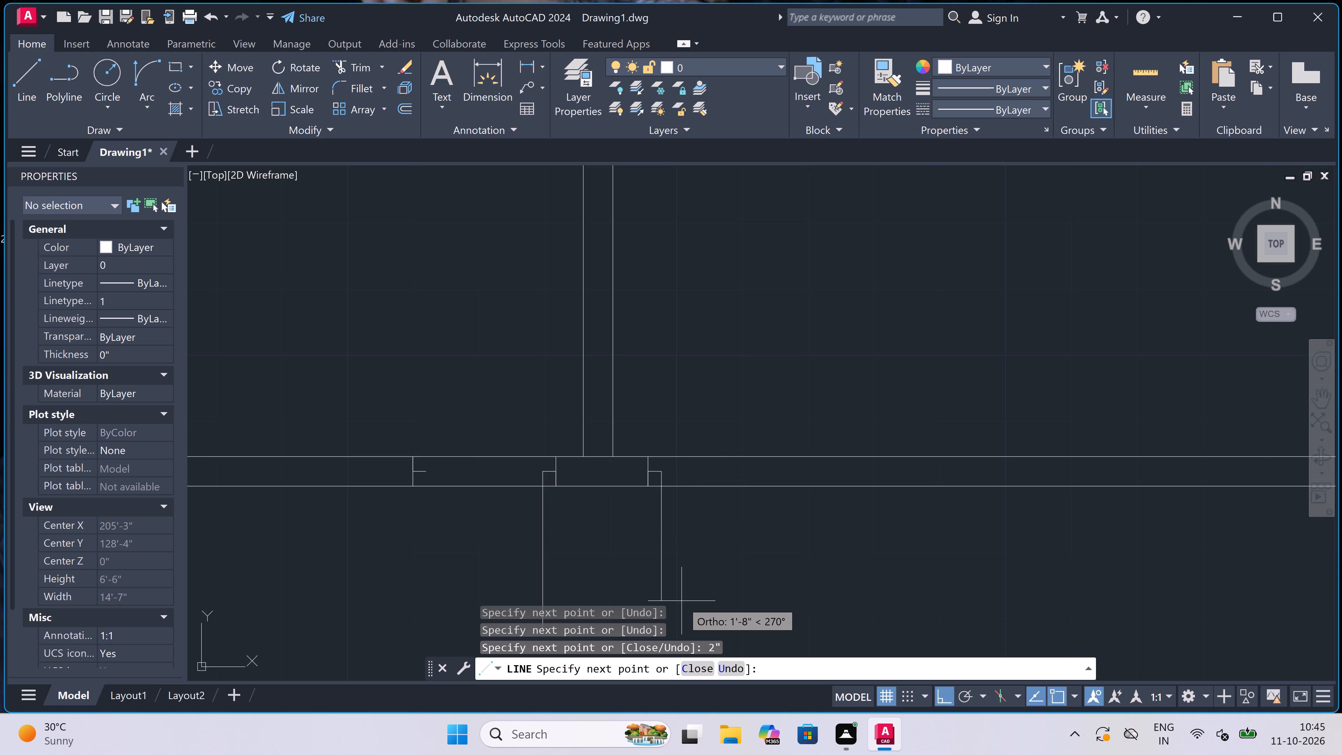
type("2'")
key("space")
key("Escape")
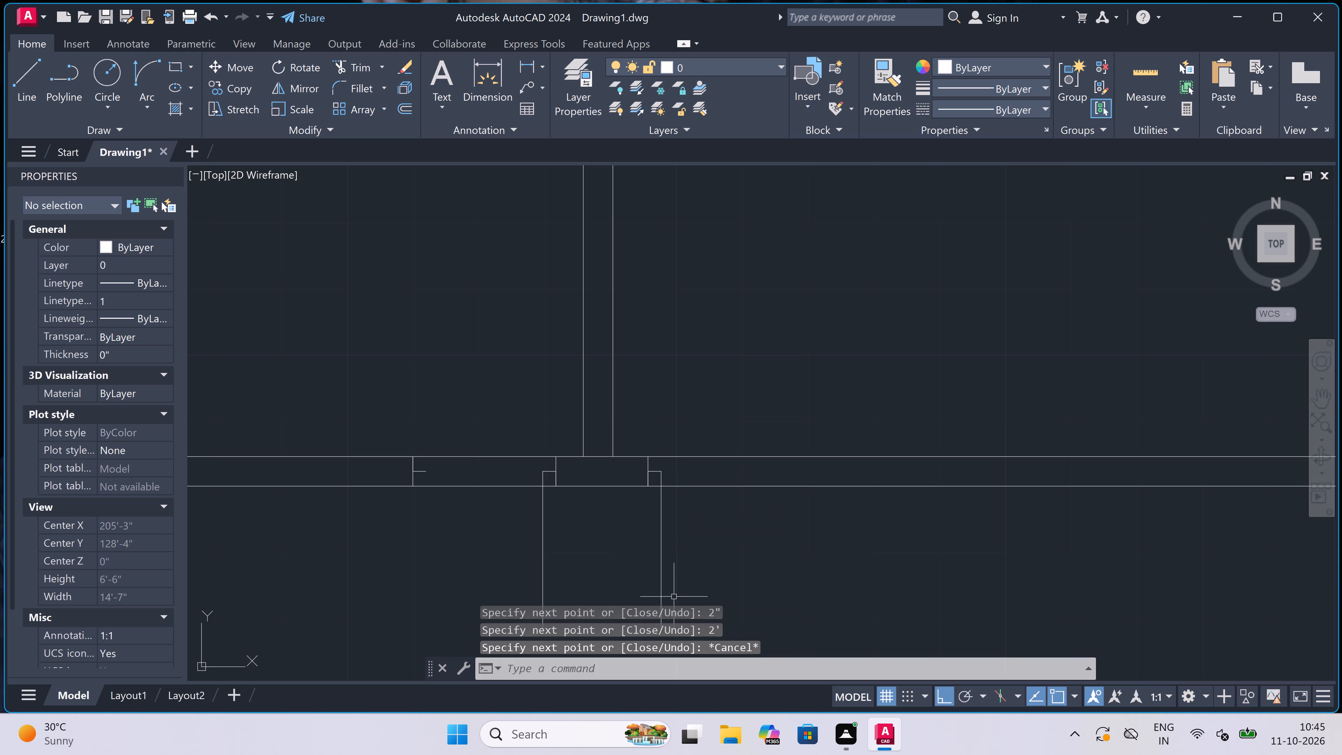
Draw the far jamb of the door east of the southeast partition across the wall, with a 2" stop westward from its midpoint.
key("space")
scroll(544, 483, "down", 4)
scroll(571, 517, "up", 3)
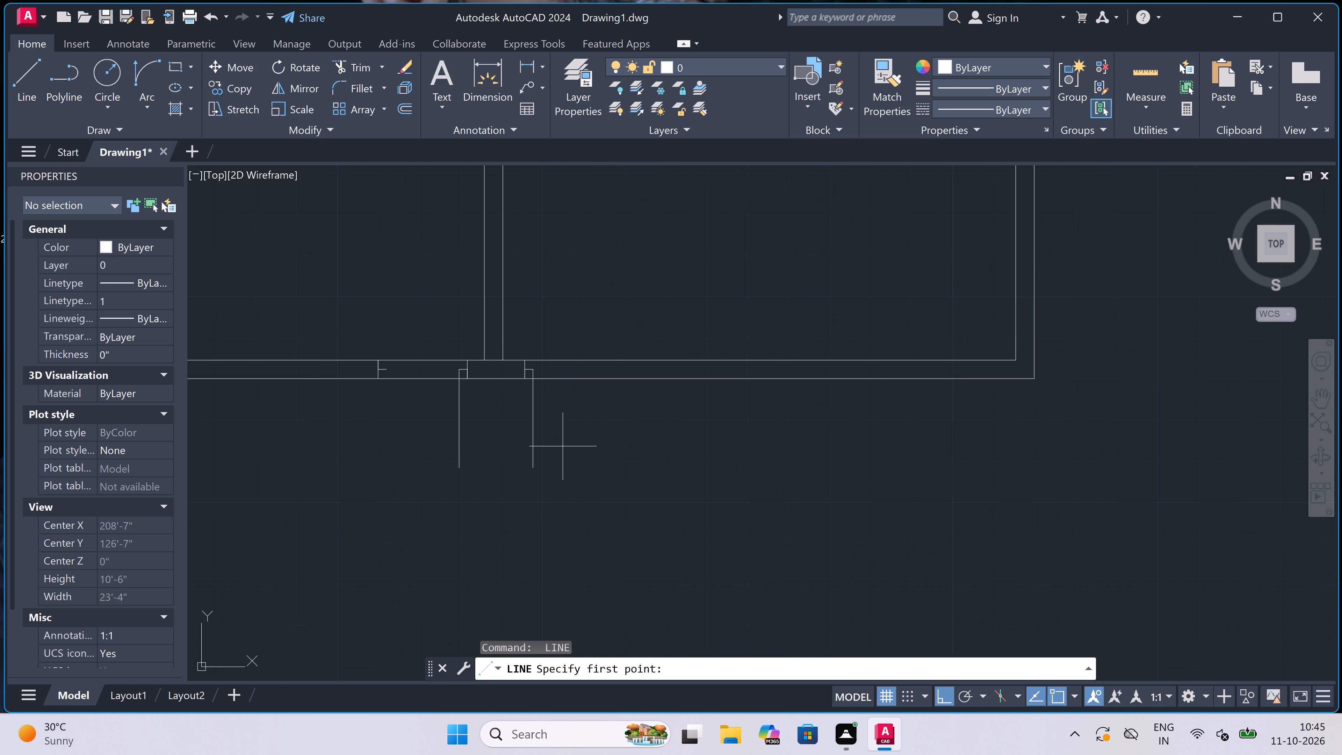
scroll(584, 357, "up", 1)
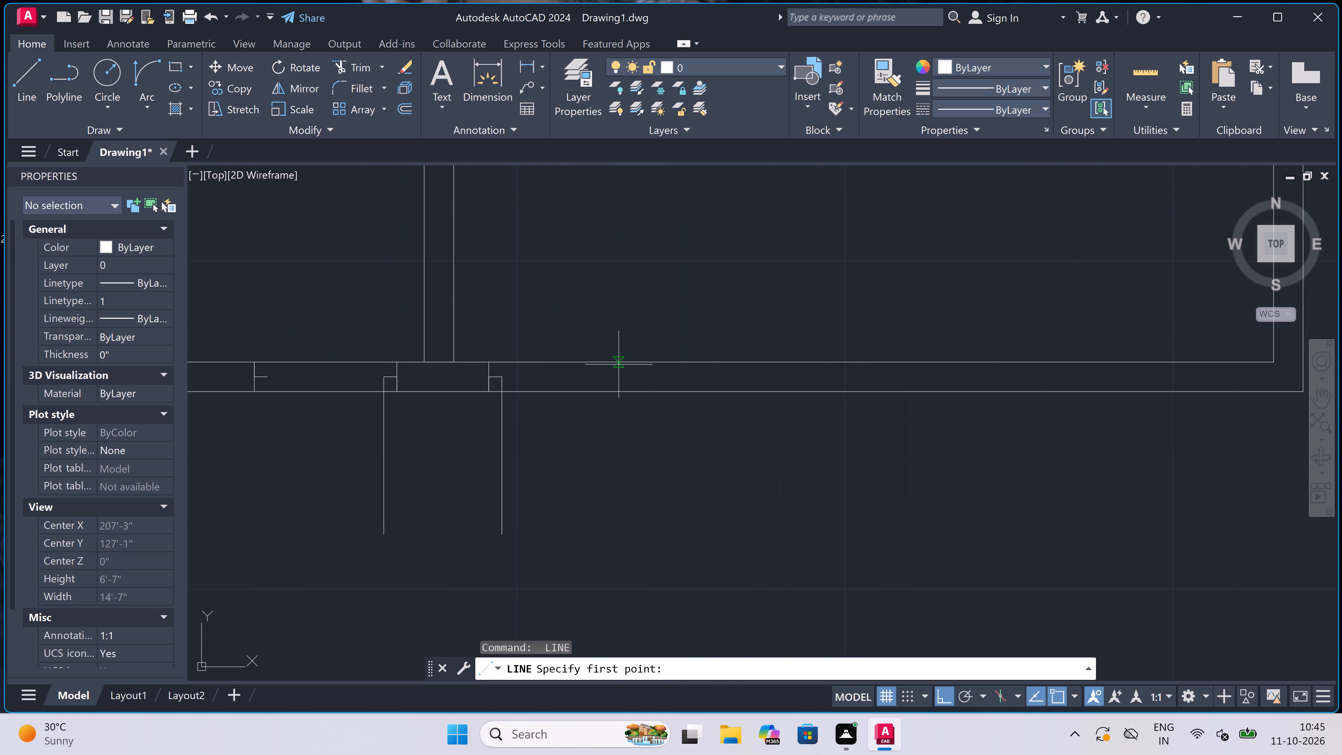
left_click(621, 365)
left_click(623, 397)
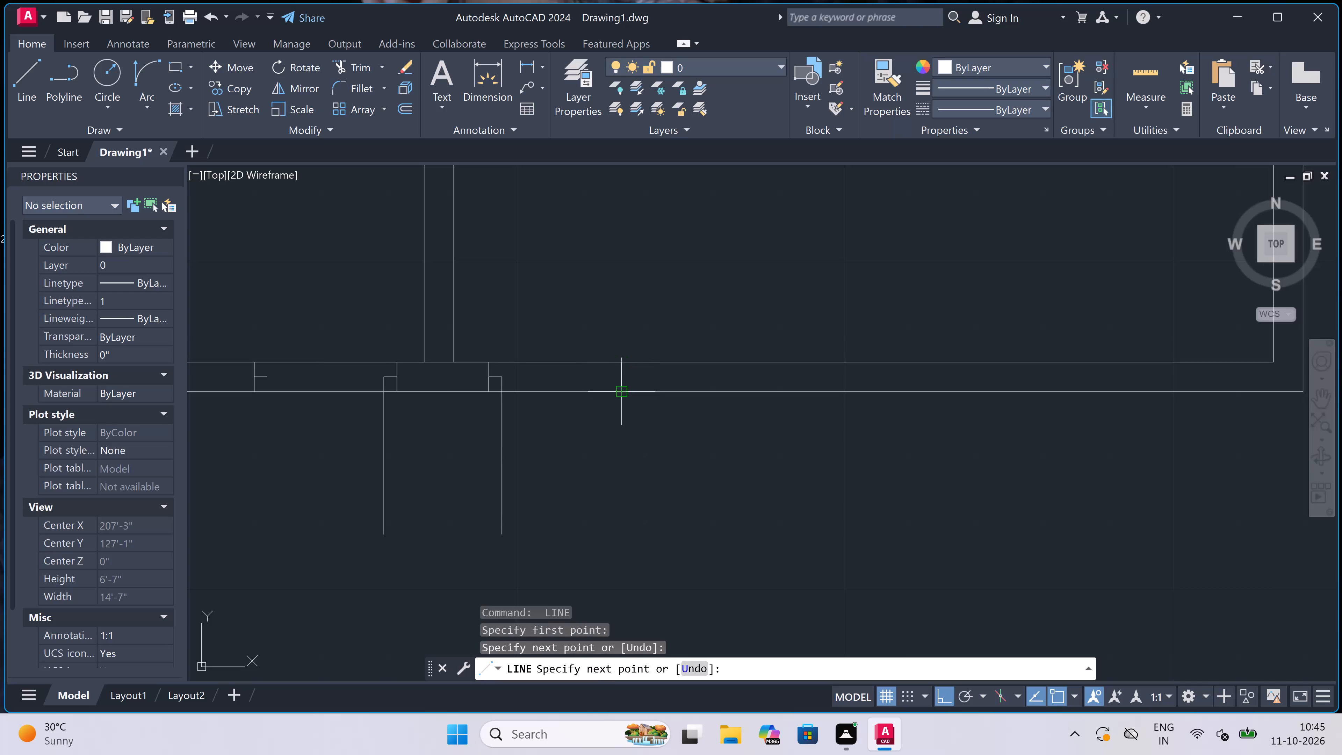
left_click(625, 380)
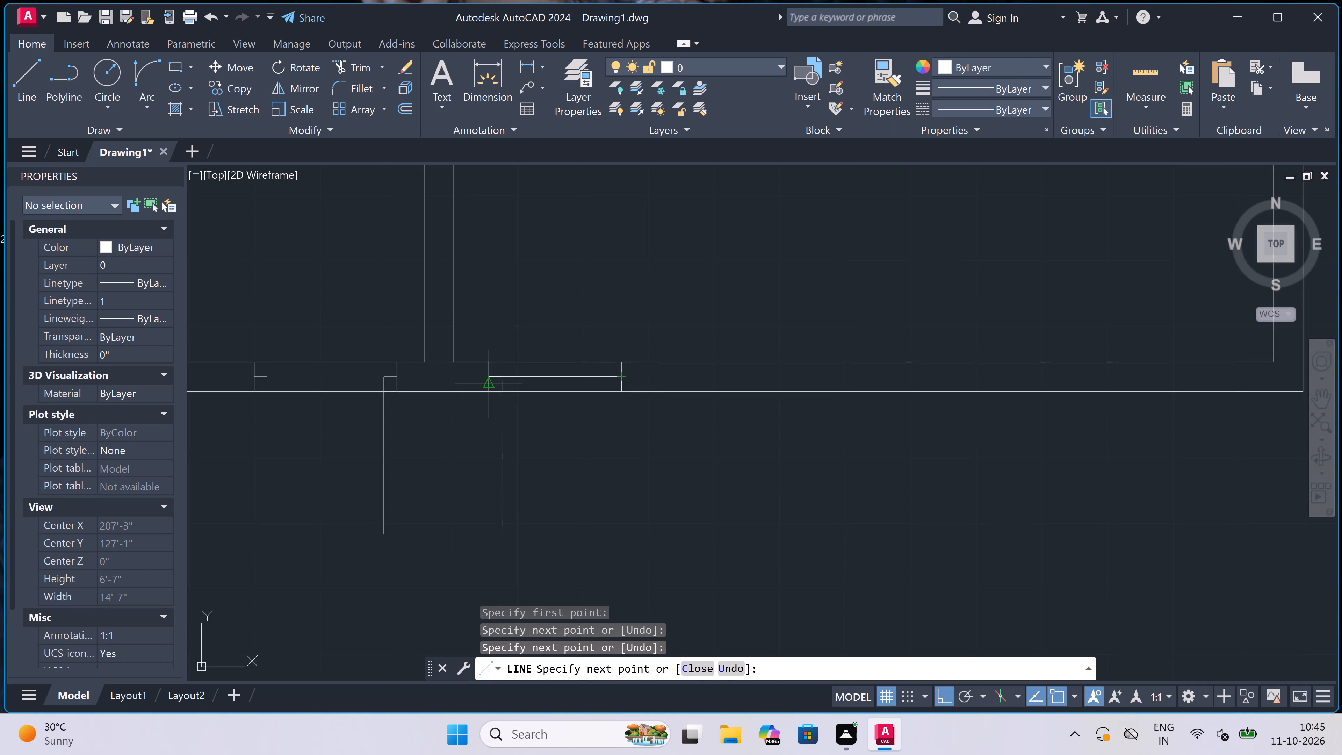
type("2\"")
key("space")
key("Escape")
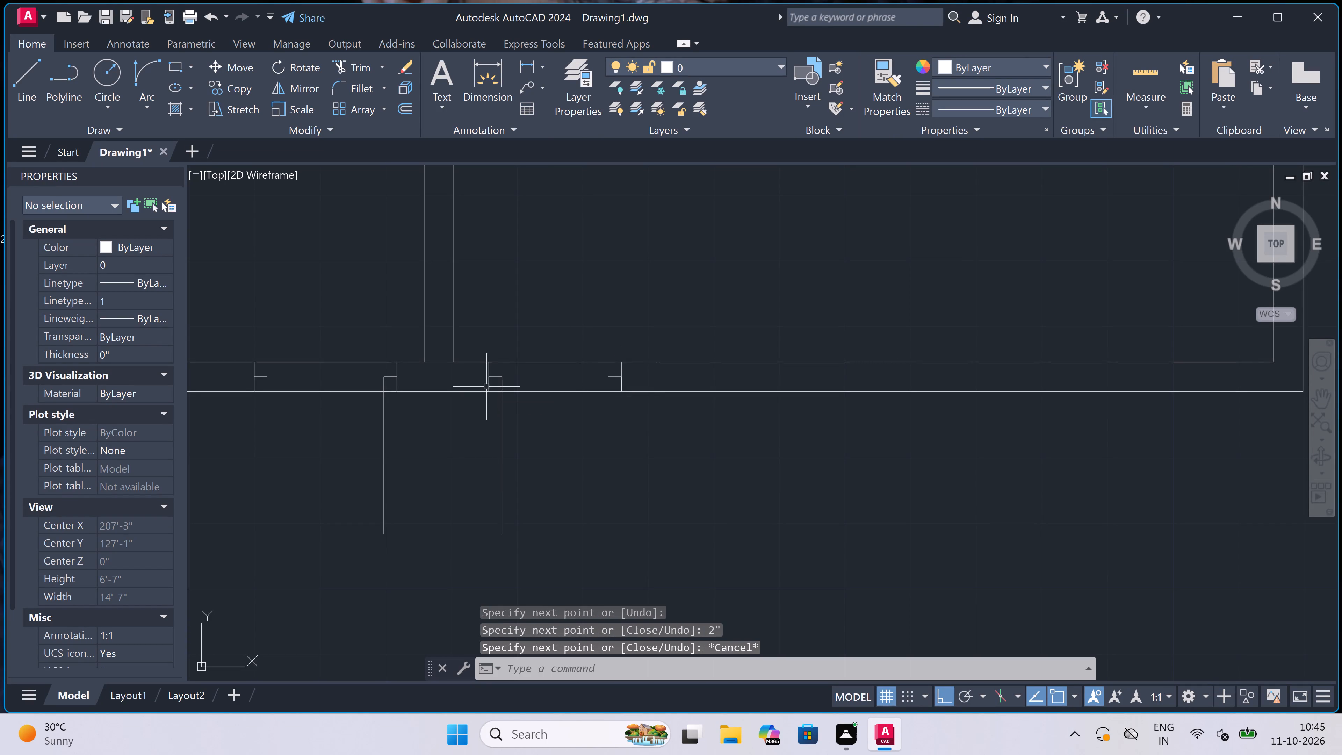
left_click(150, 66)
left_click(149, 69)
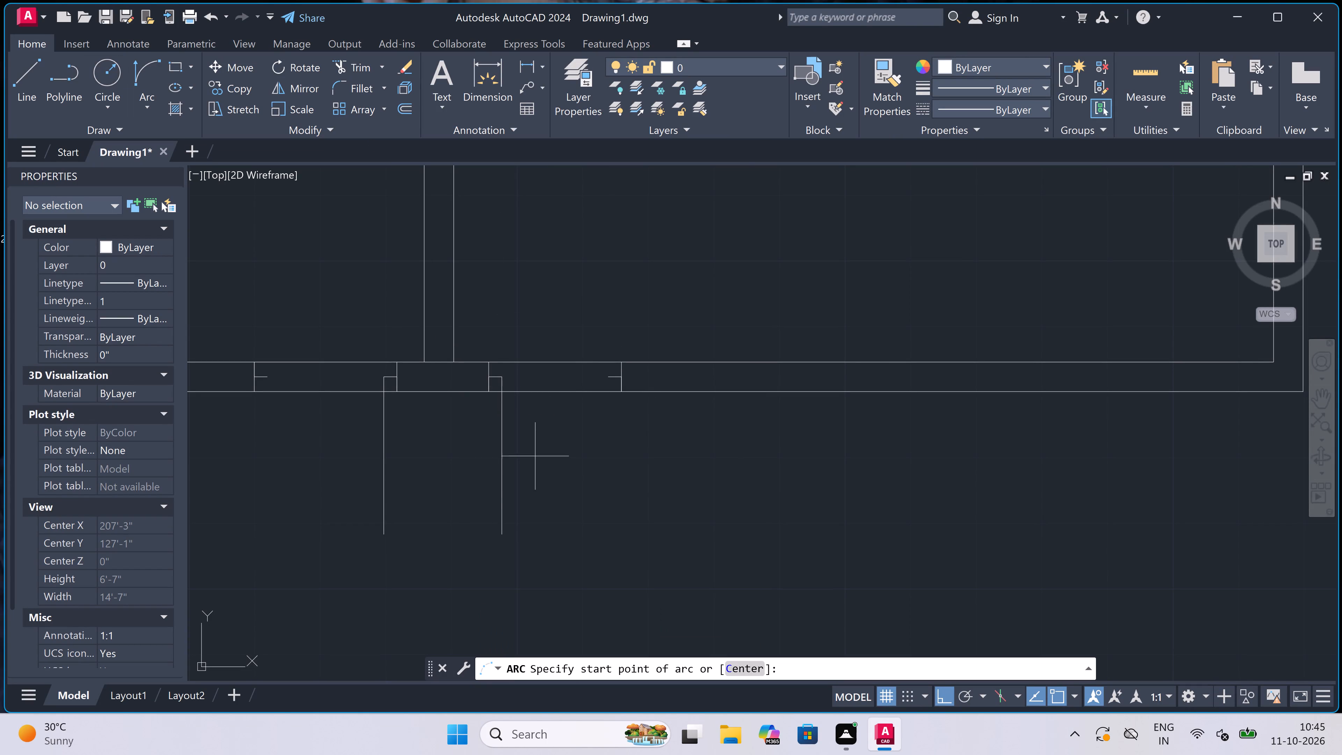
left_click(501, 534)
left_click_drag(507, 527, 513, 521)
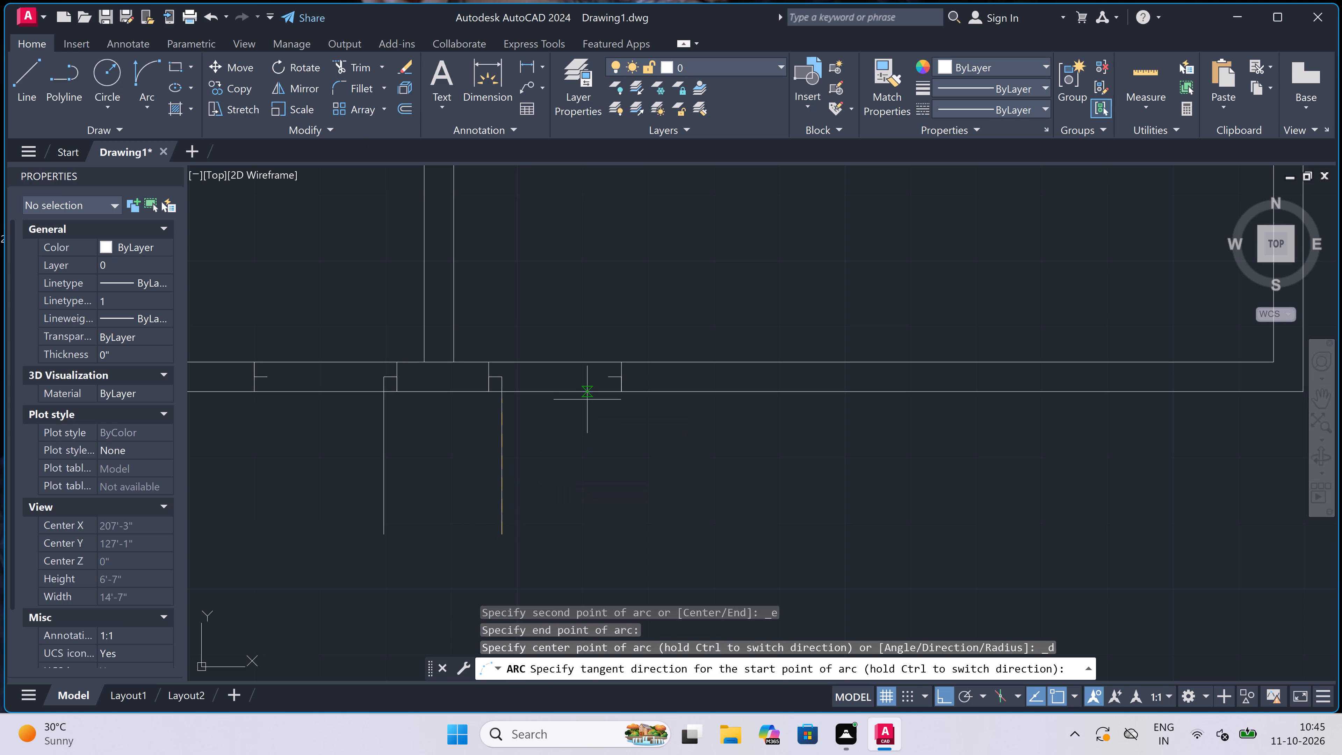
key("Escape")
Draw the east door's three-point swing arc from the leaf's south end through the far stop's tip, ending north of the wall.
key("space")
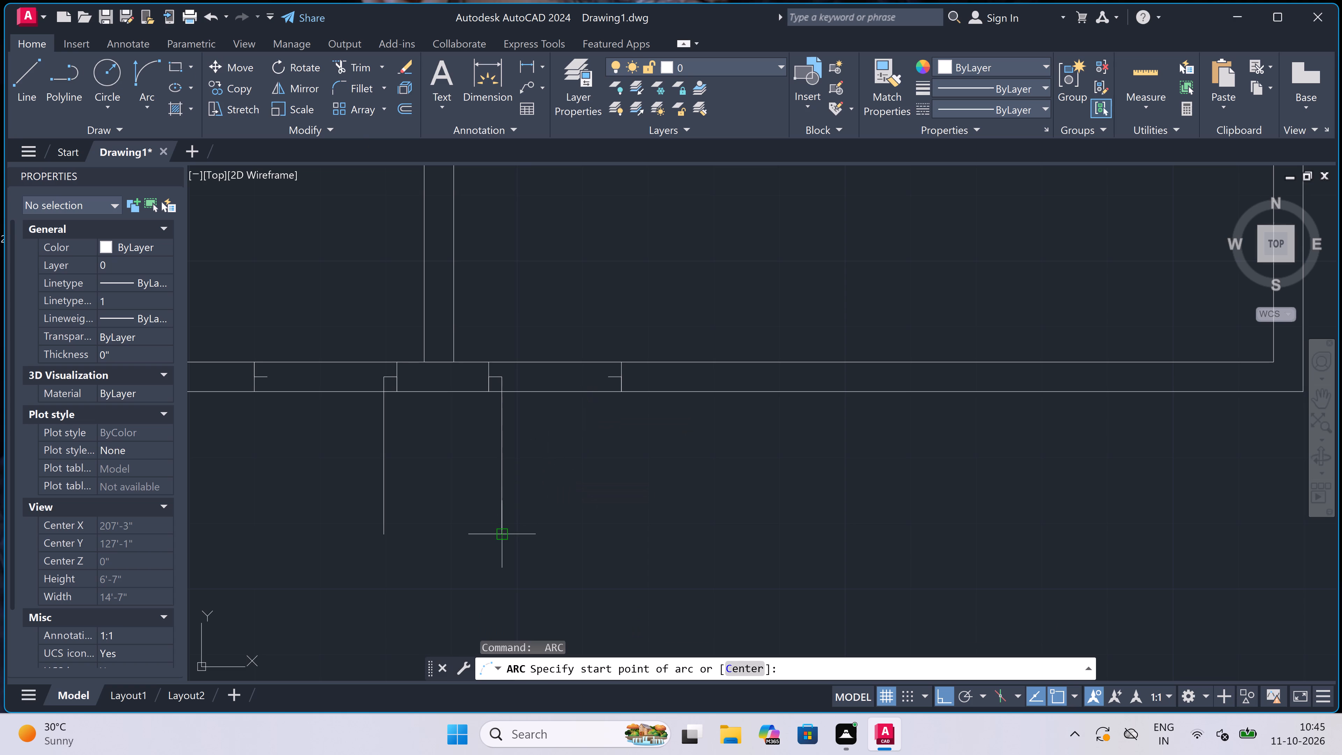
left_click_drag(497, 539, 504, 537)
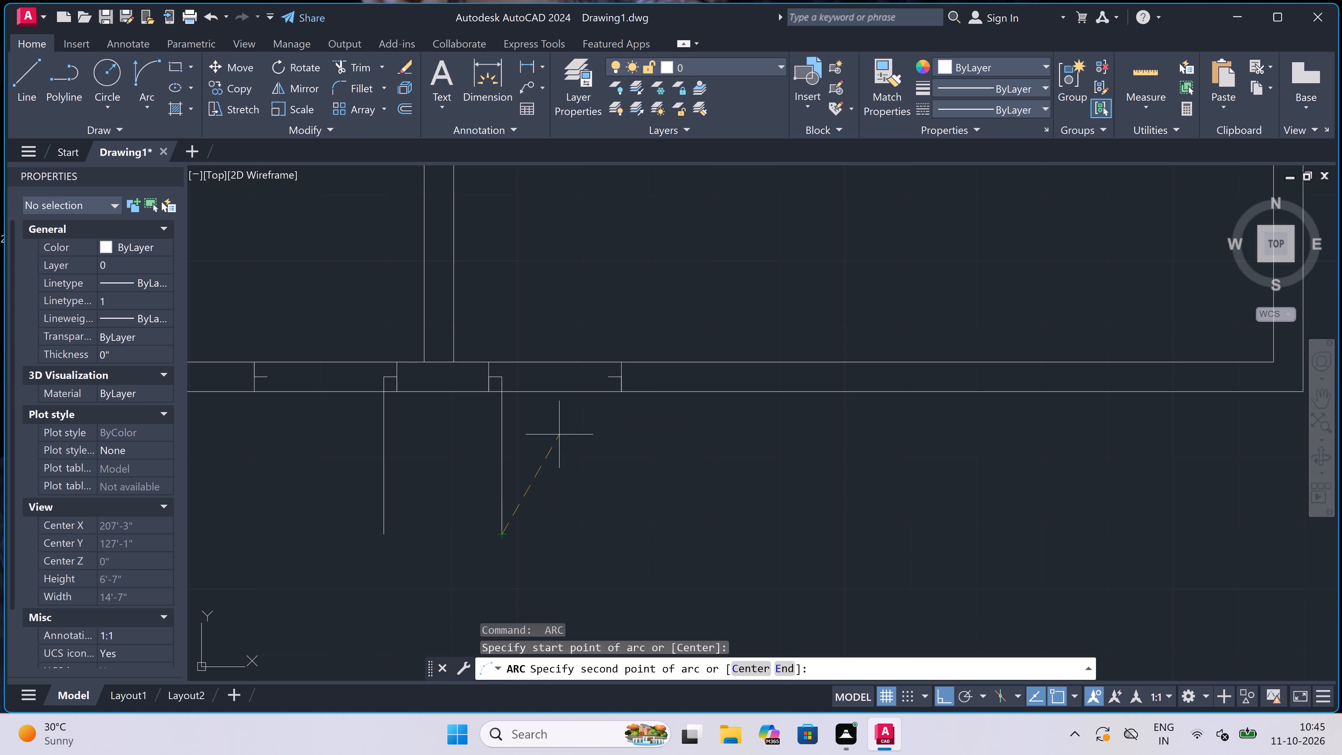
left_click(607, 379)
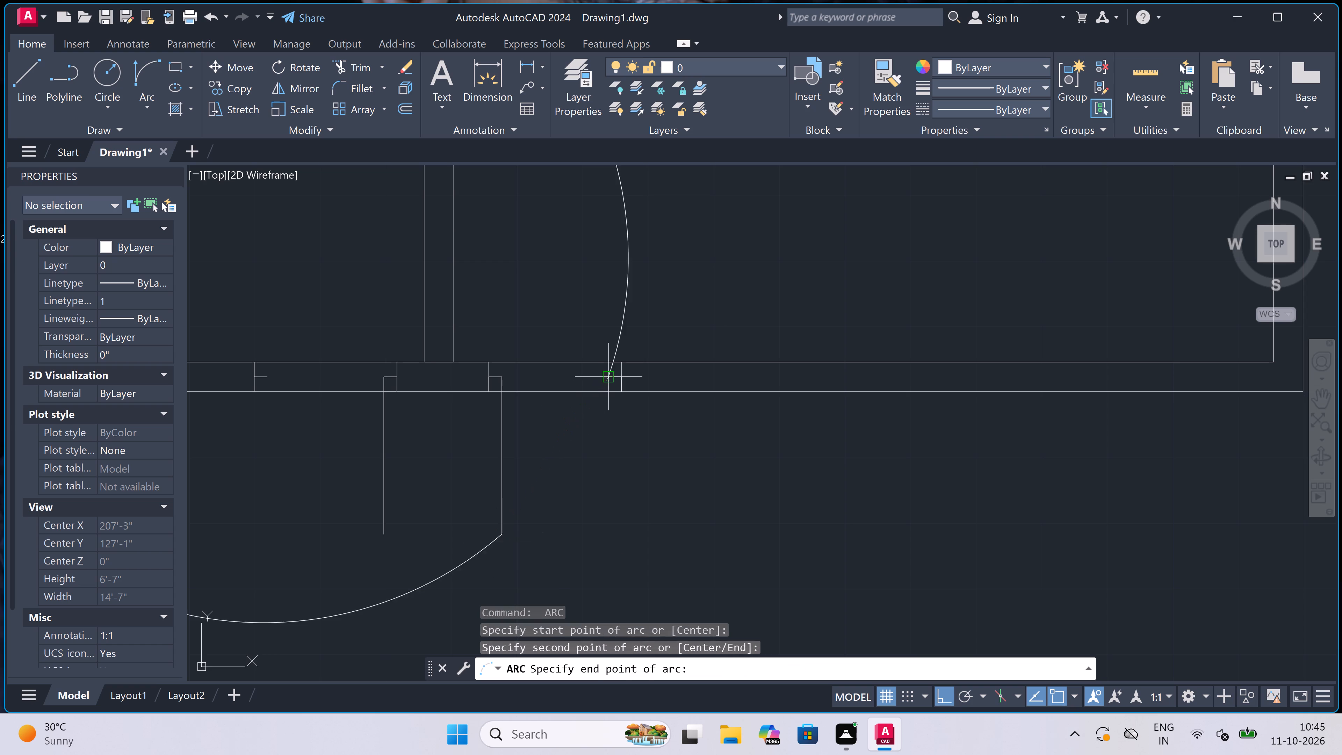
left_click(516, 306)
Draw the west door's three-point swing arc from the leaf's south end through the far stop's tip, ending north of the wall.
key("space")
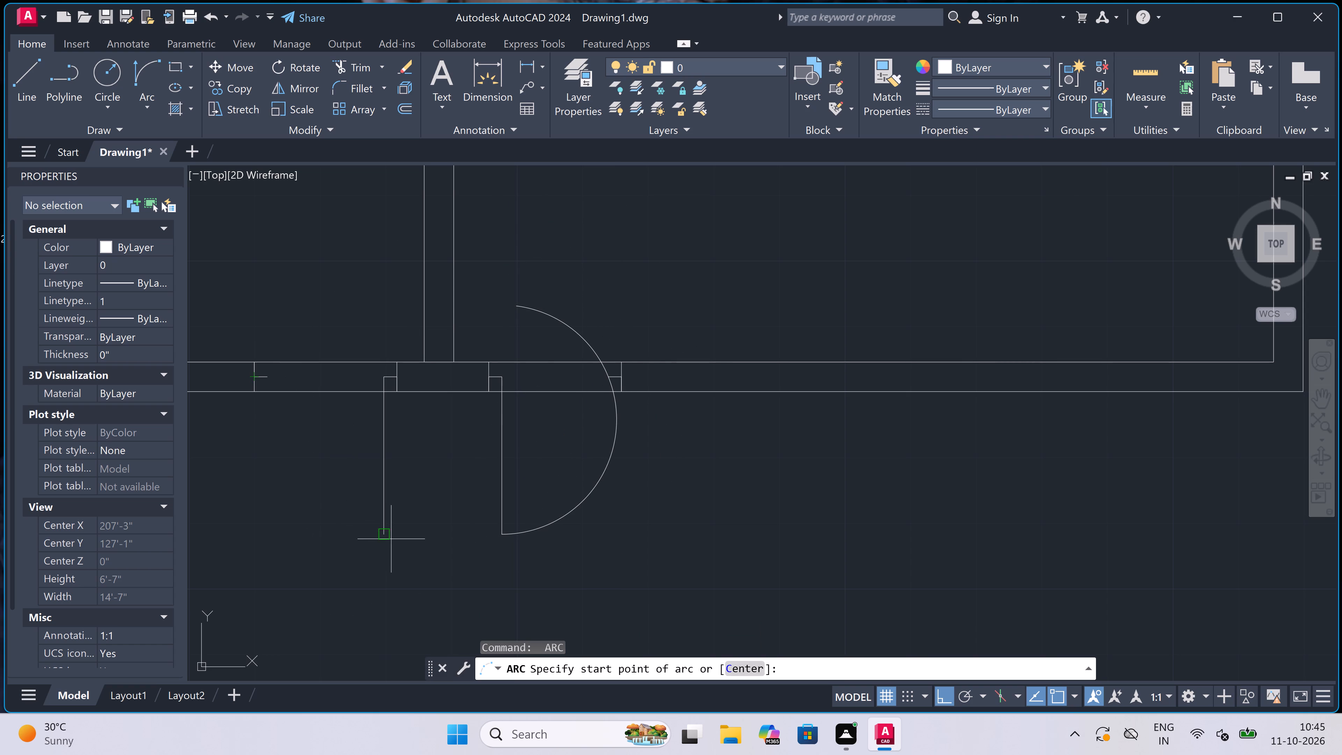
left_click(378, 532)
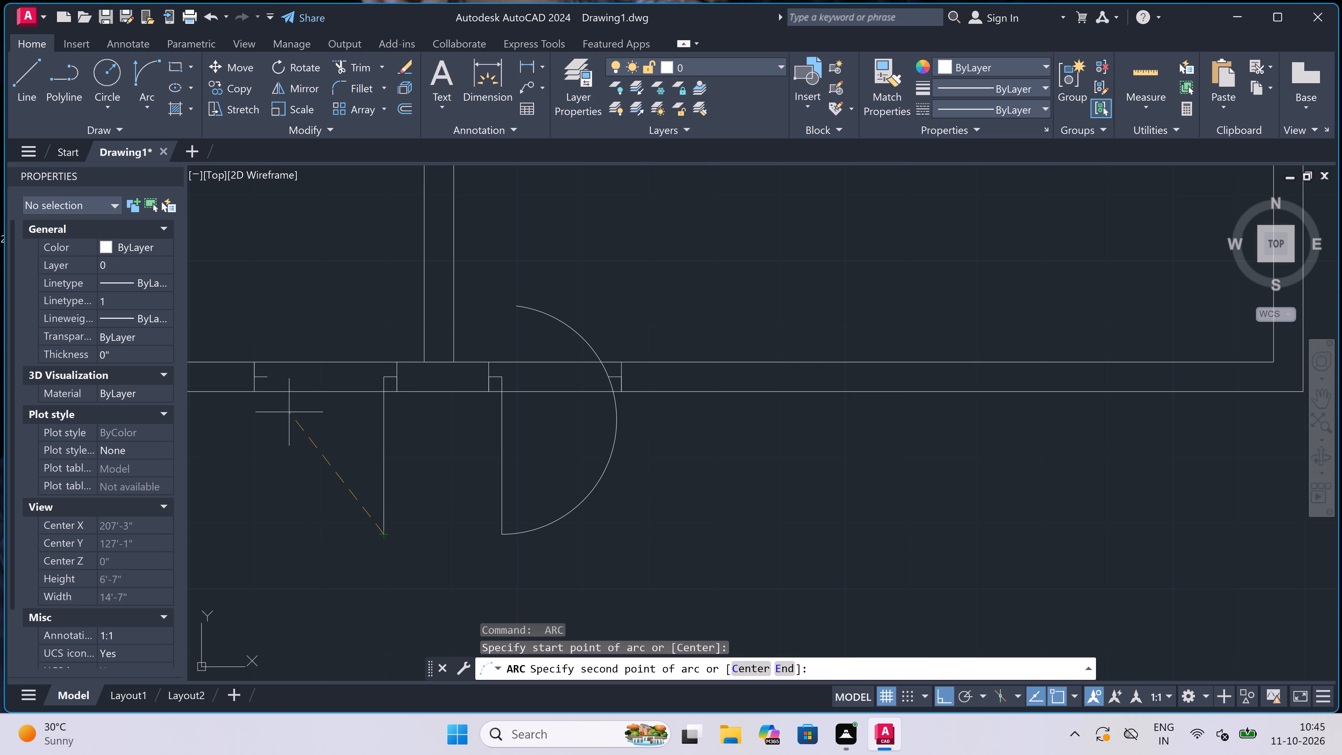
left_click(269, 380)
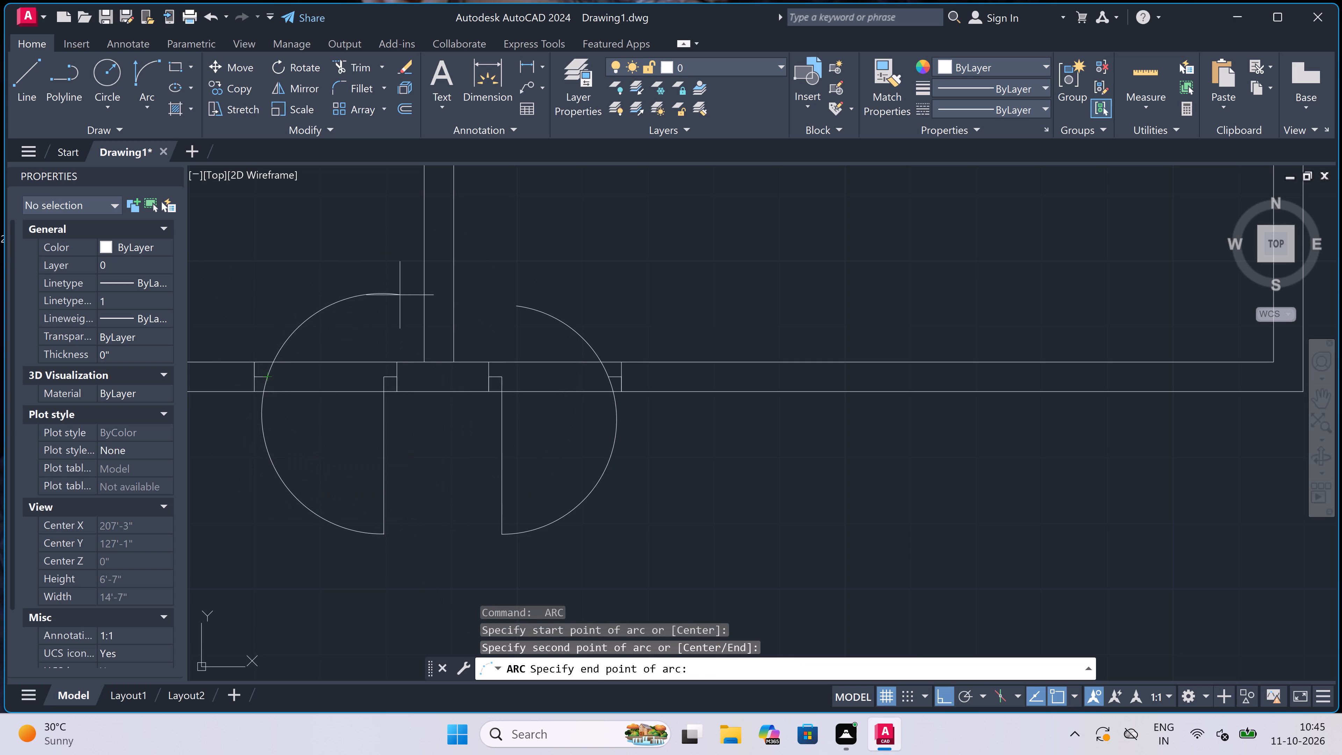
left_click(400, 294)
Trim both wall lines and the arc portions north of the wall across the two door openings beside the southeast partition.
type("tr")
key("space")
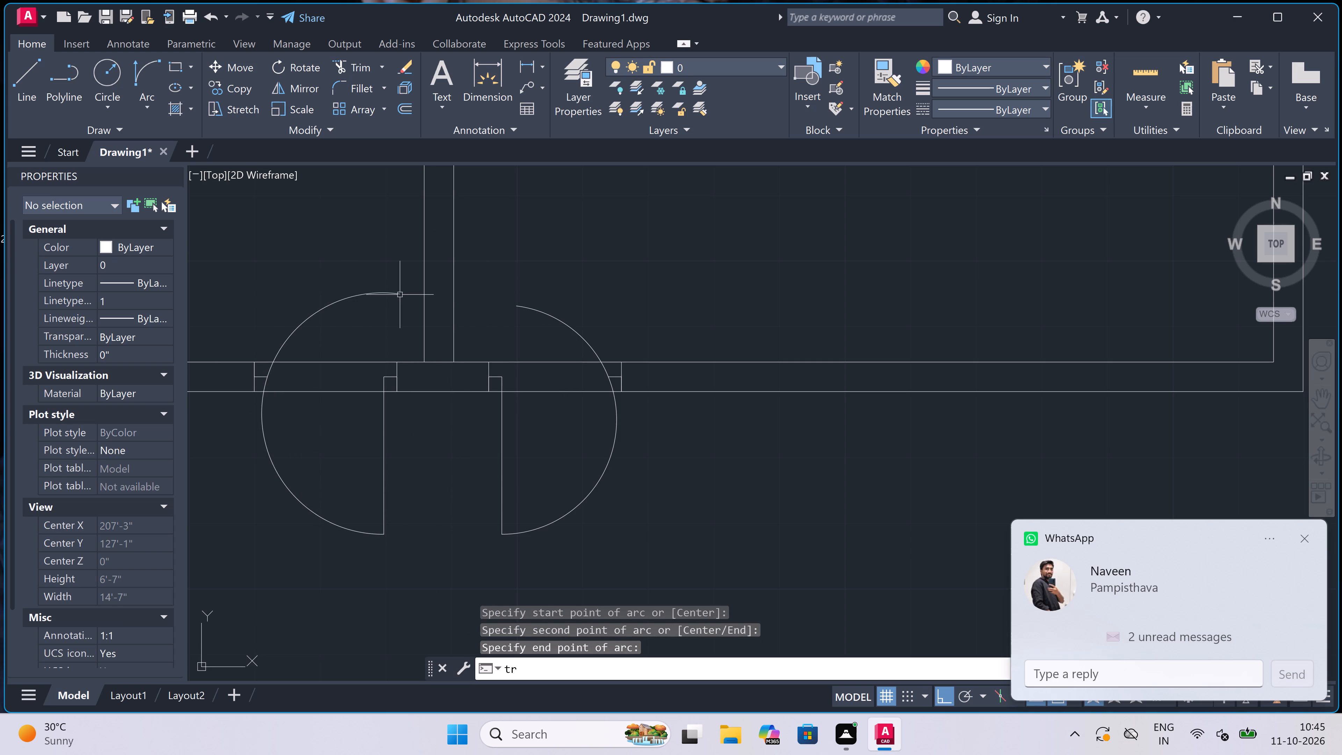
left_click(319, 255)
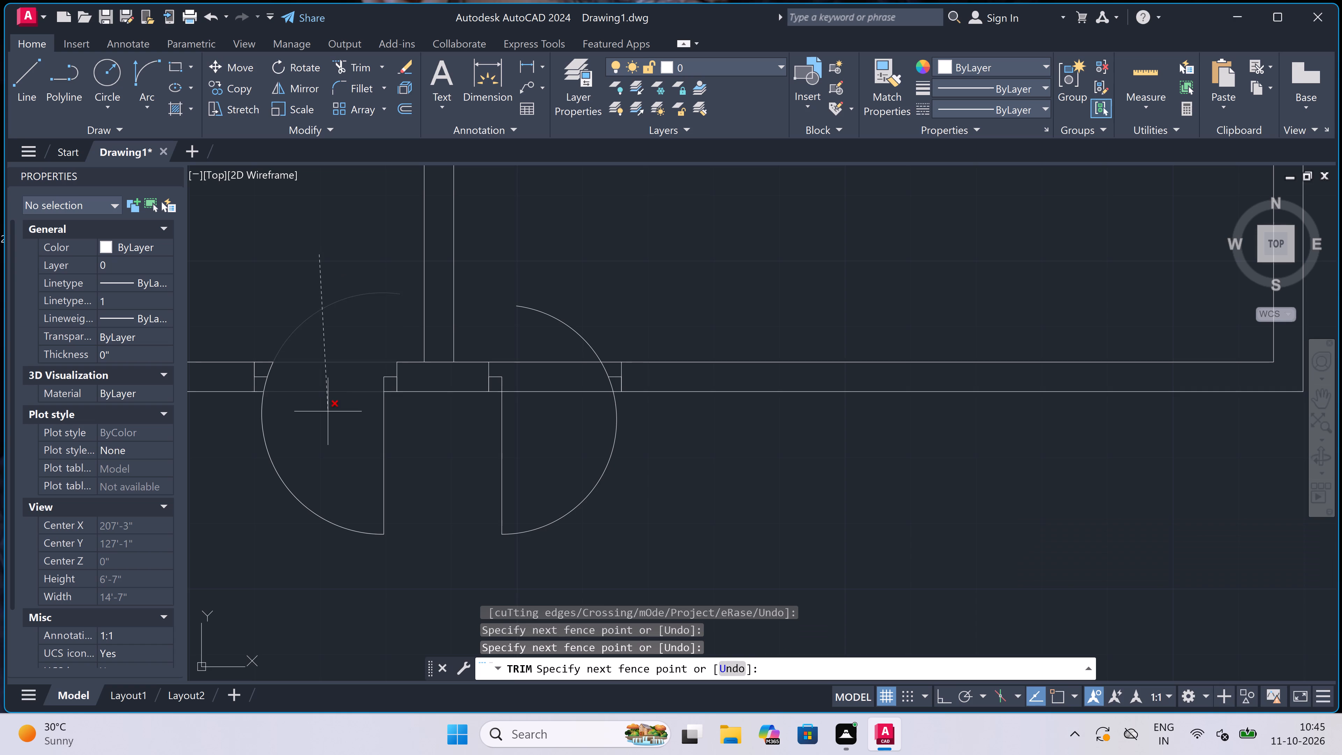
left_click(331, 431)
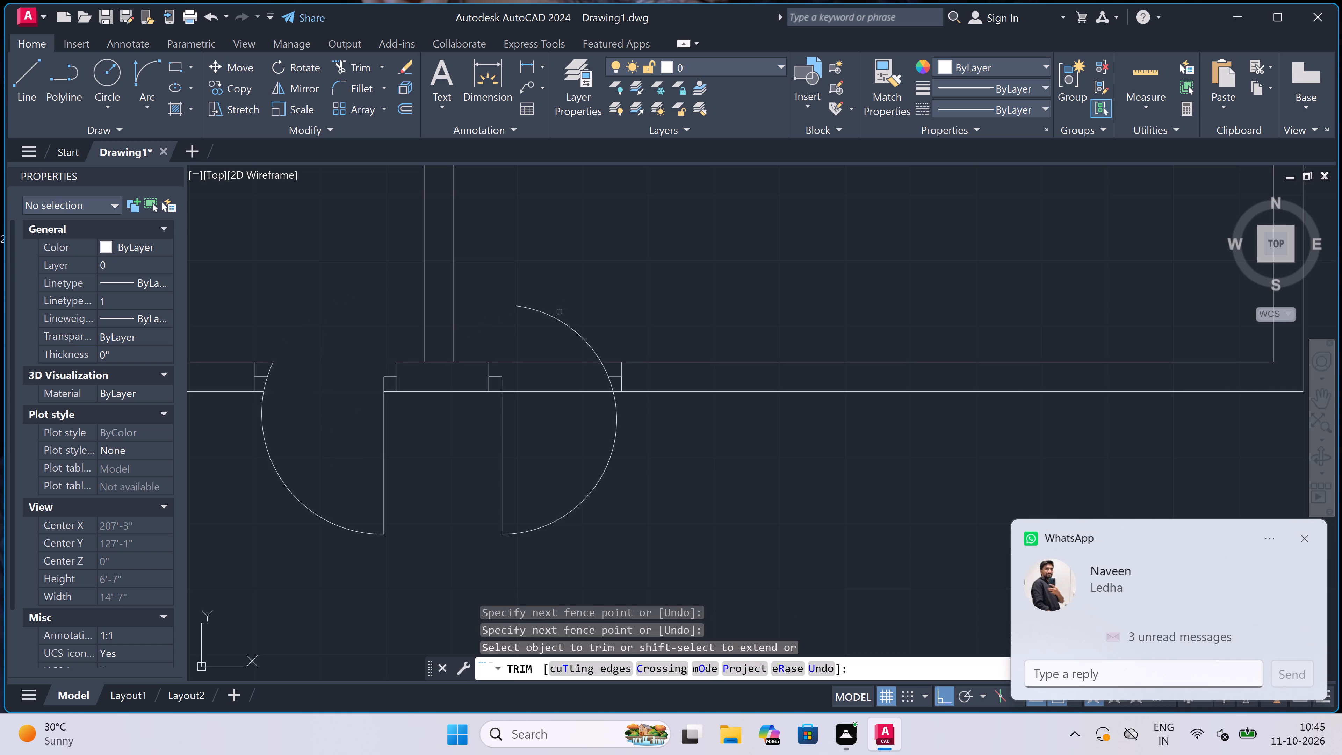
left_click(590, 322)
left_click(550, 451)
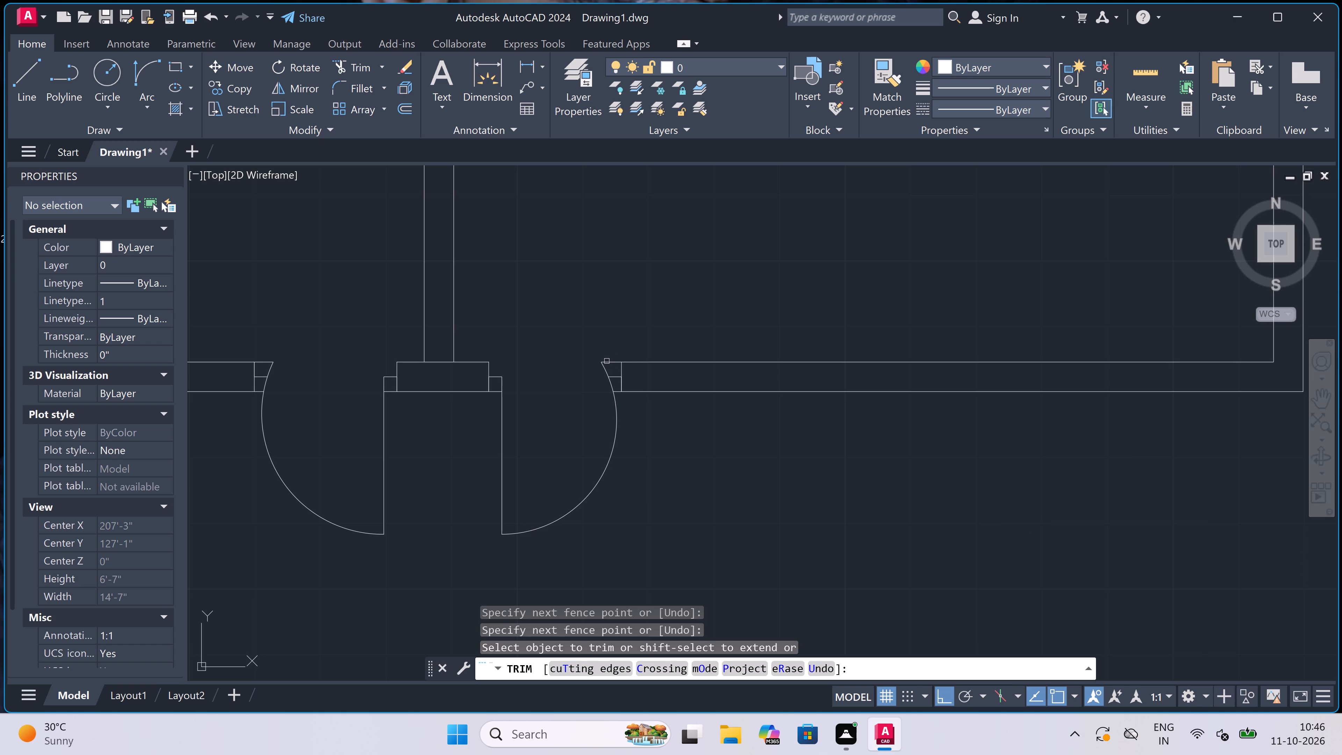
Trim the leftover inner wall stub and arc end north of the stop at the east door's far jamb.
scroll(605, 360, "up", 2)
left_click(625, 357)
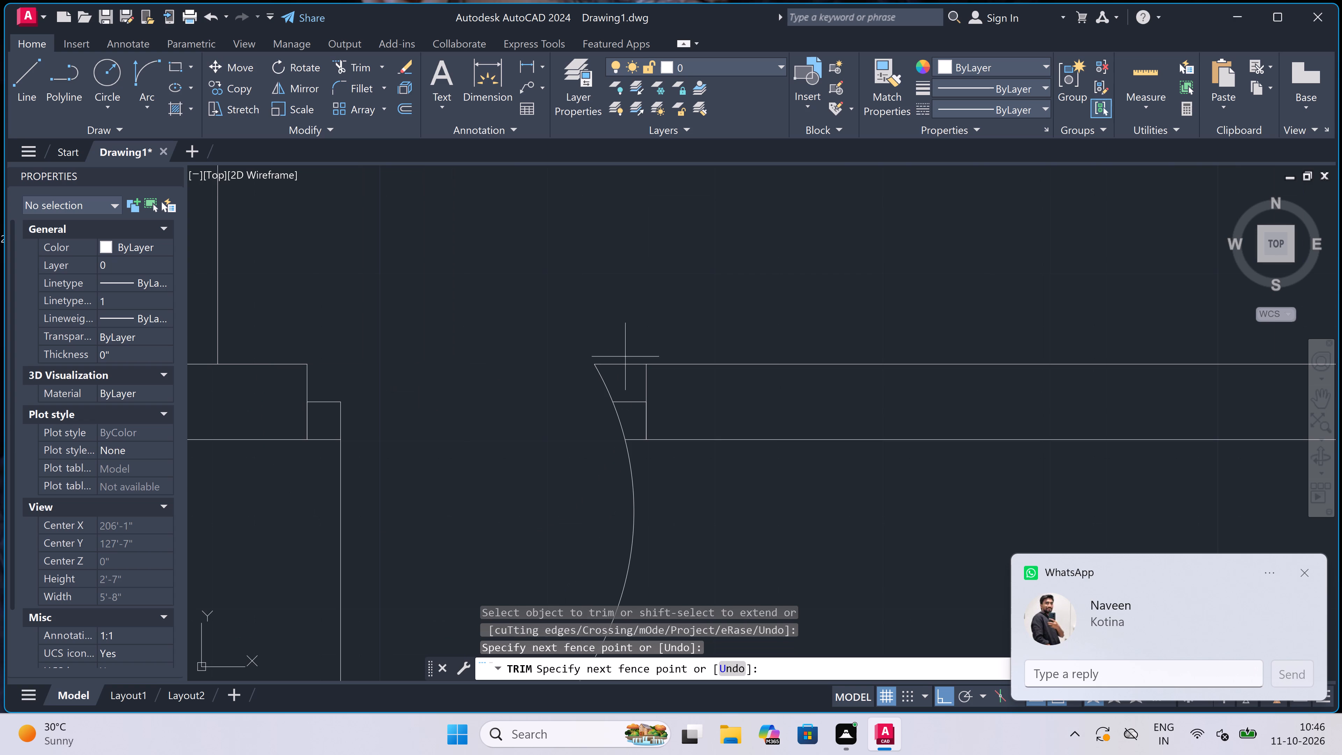
left_click(590, 408)
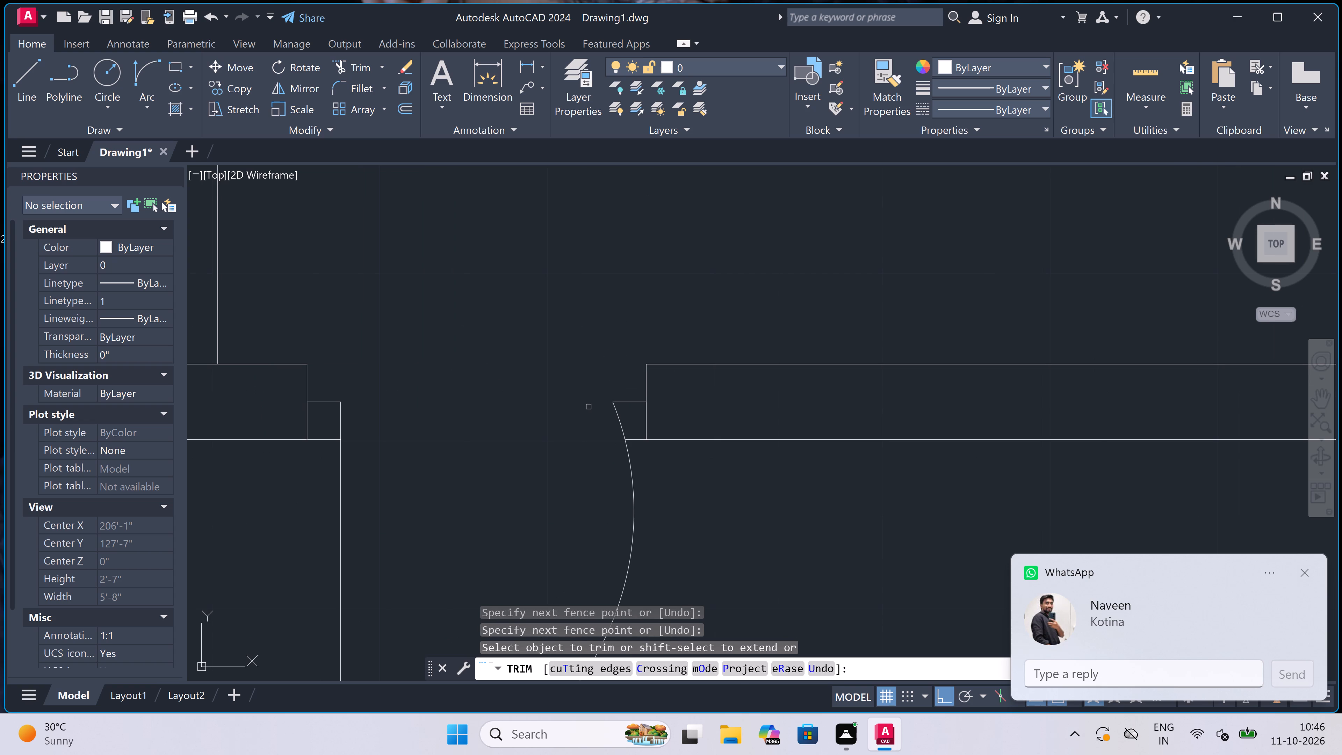
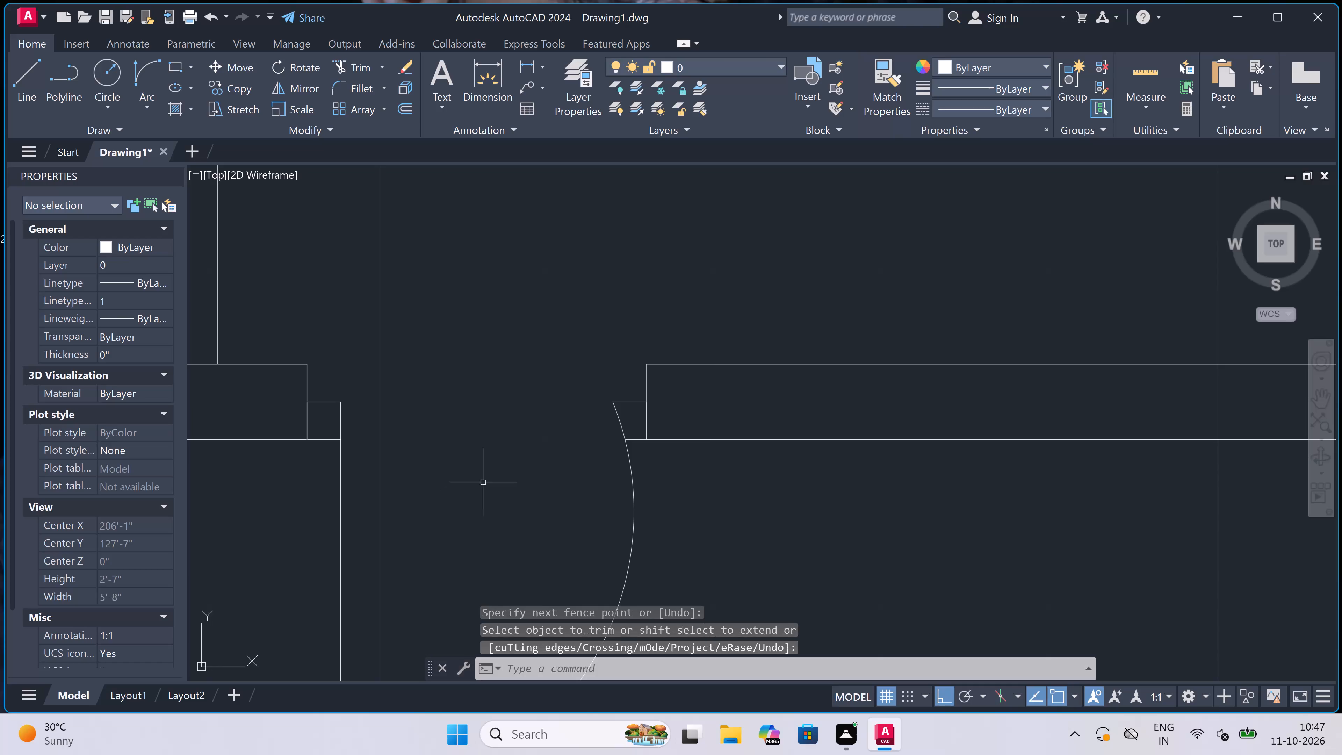
Draw the balcony's inner outline around the southeast door pair: 3' south from the exterior wall, 10' east, and back north to the wall.
key("Escape")
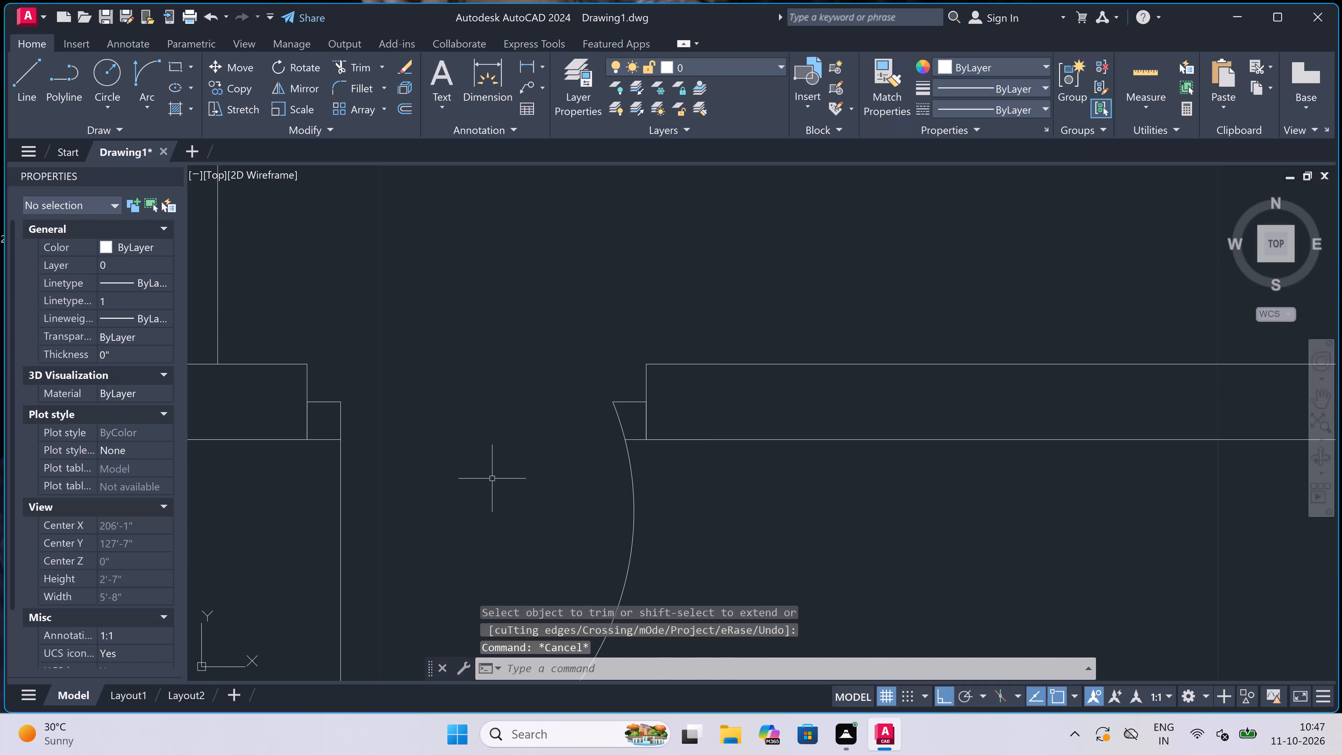
scroll(549, 463, "down", 8)
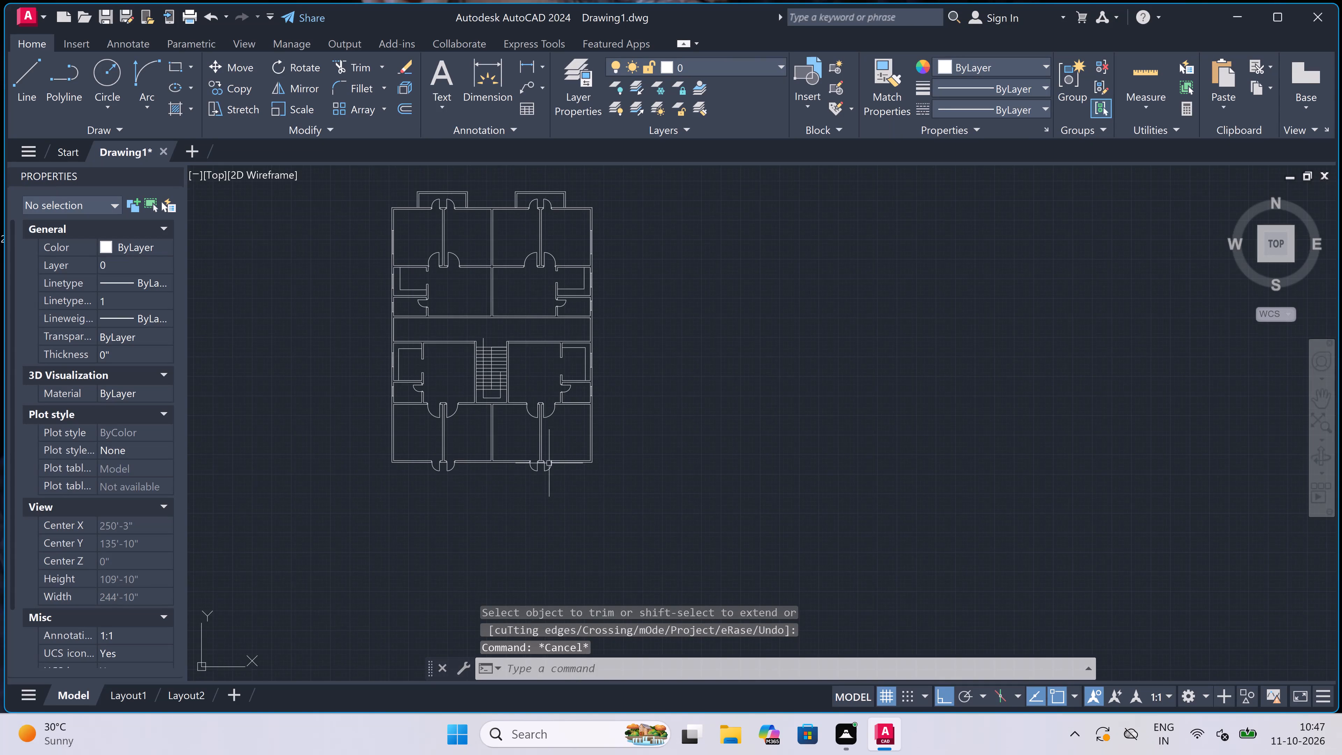
scroll(520, 458, "up", 5)
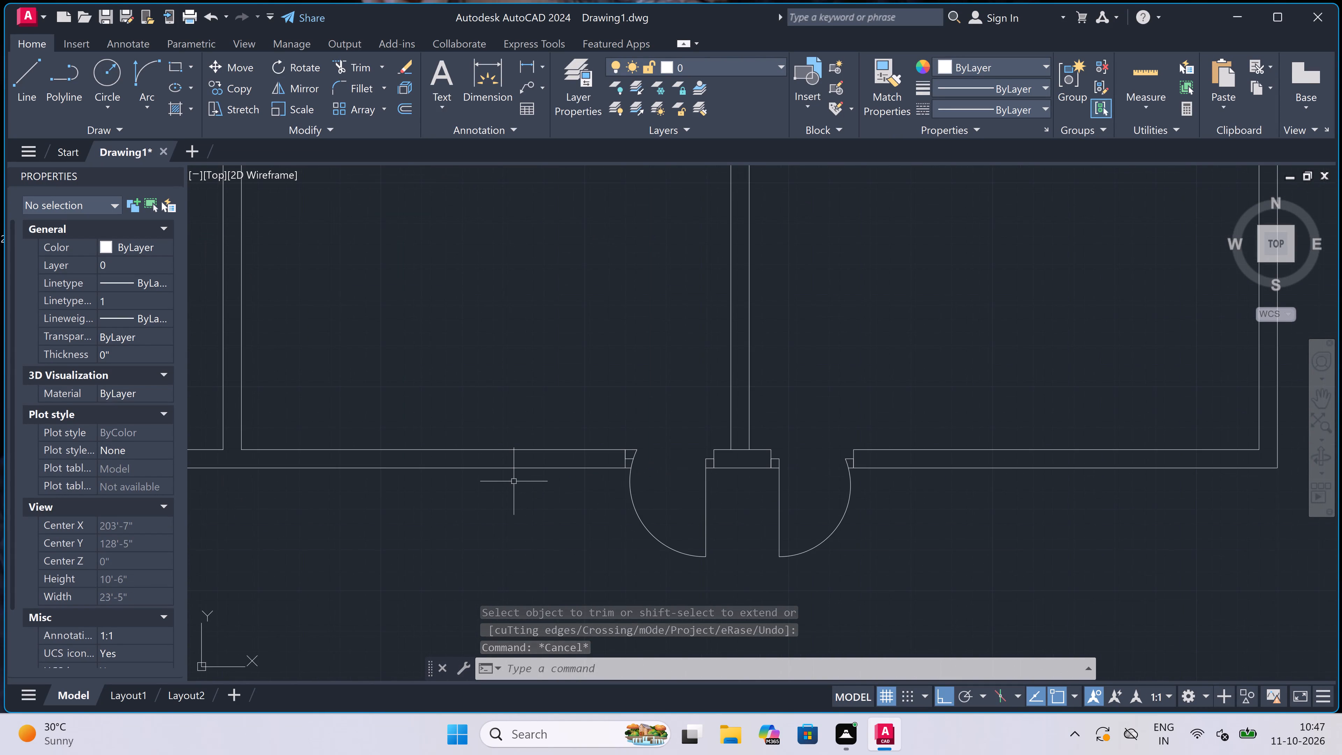
type("l")
key("space")
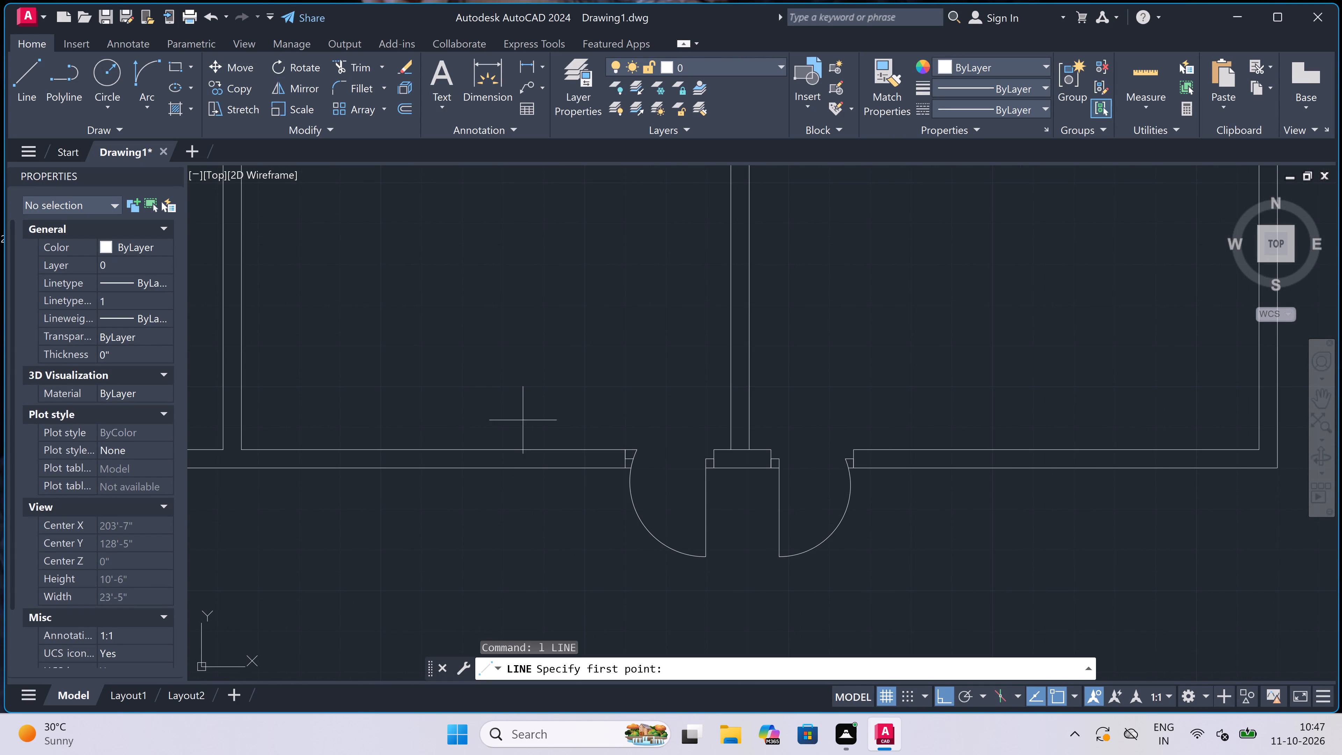
left_click(507, 466)
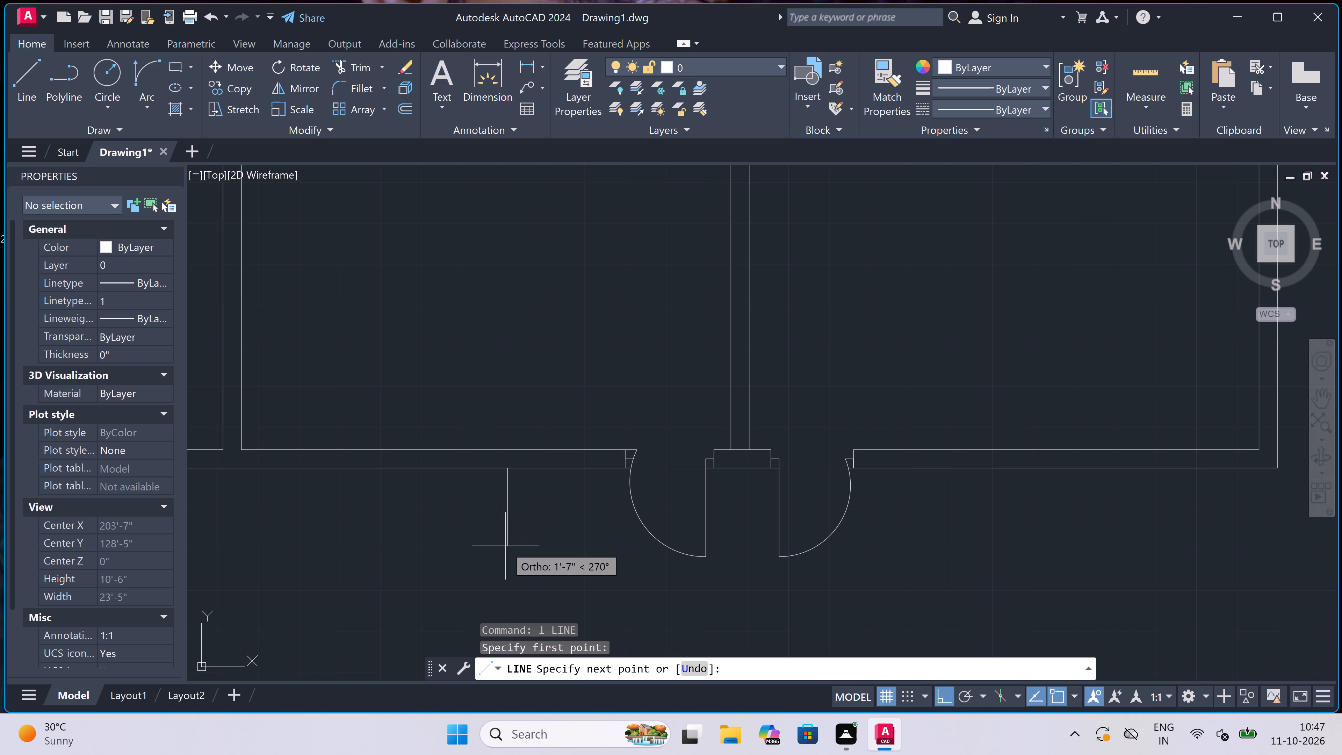
type("3'")
key("space")
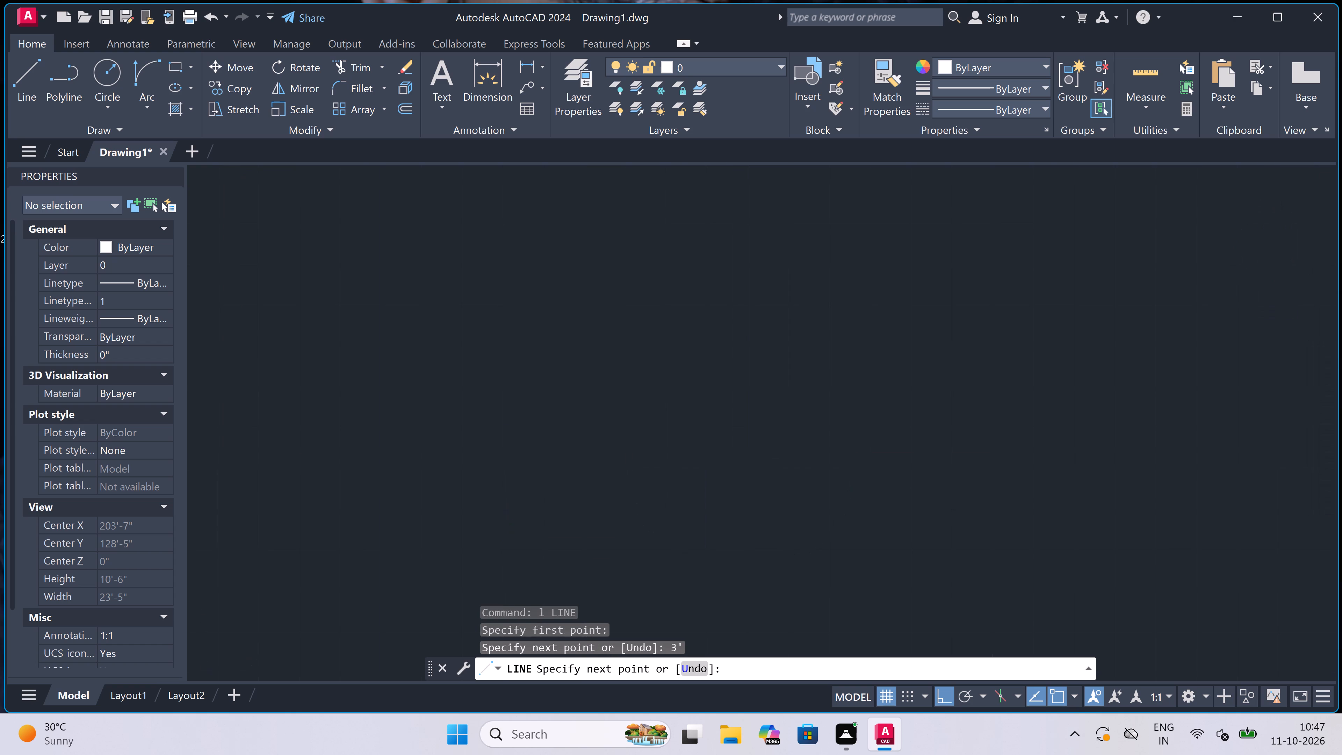
scroll(476, 513, "down", 3)
scroll(707, 576, "up", 1)
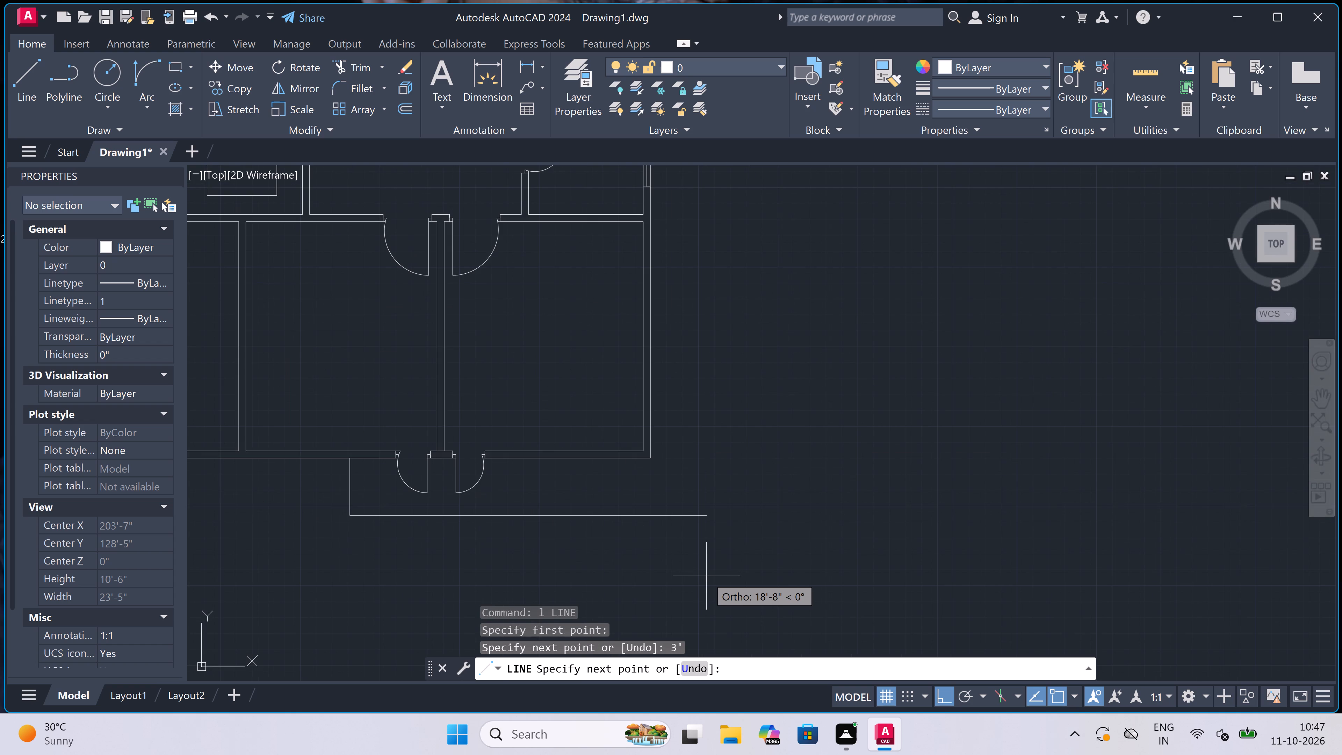
type("10'")
key("space")
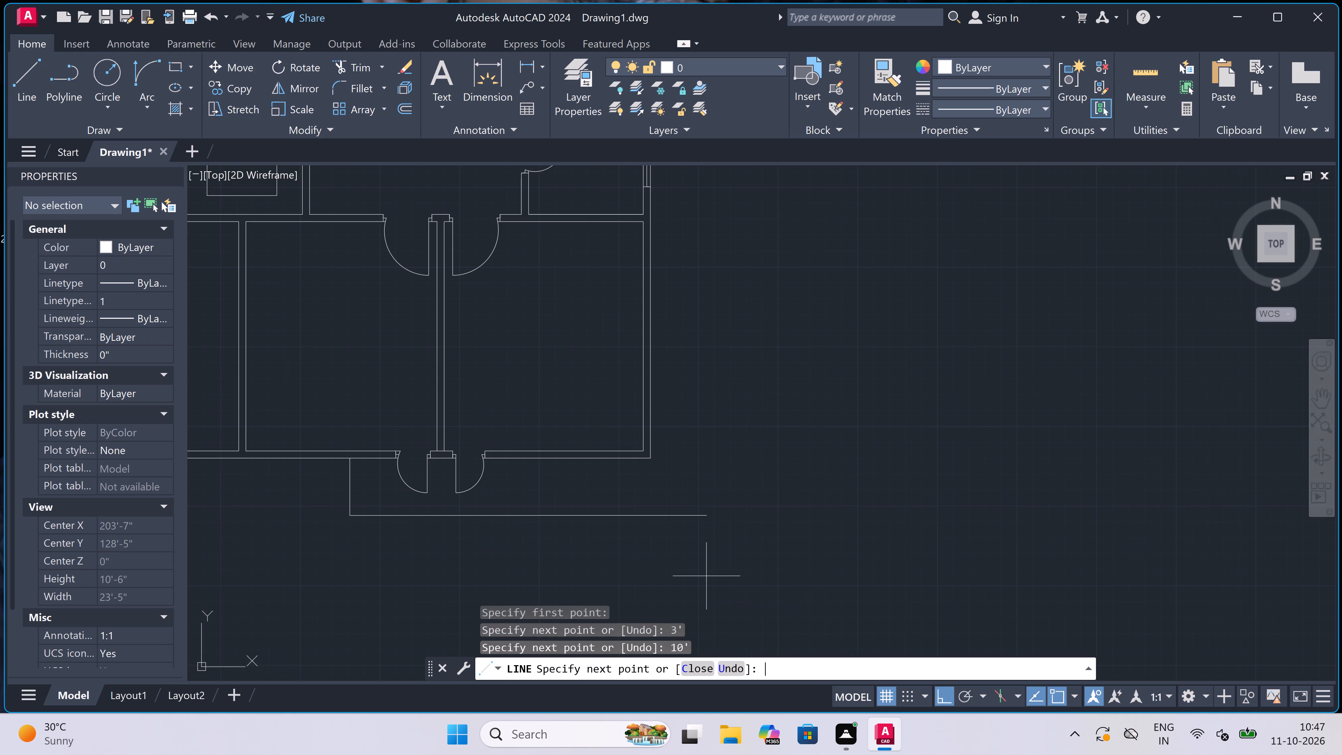
scroll(548, 466, "up", 2)
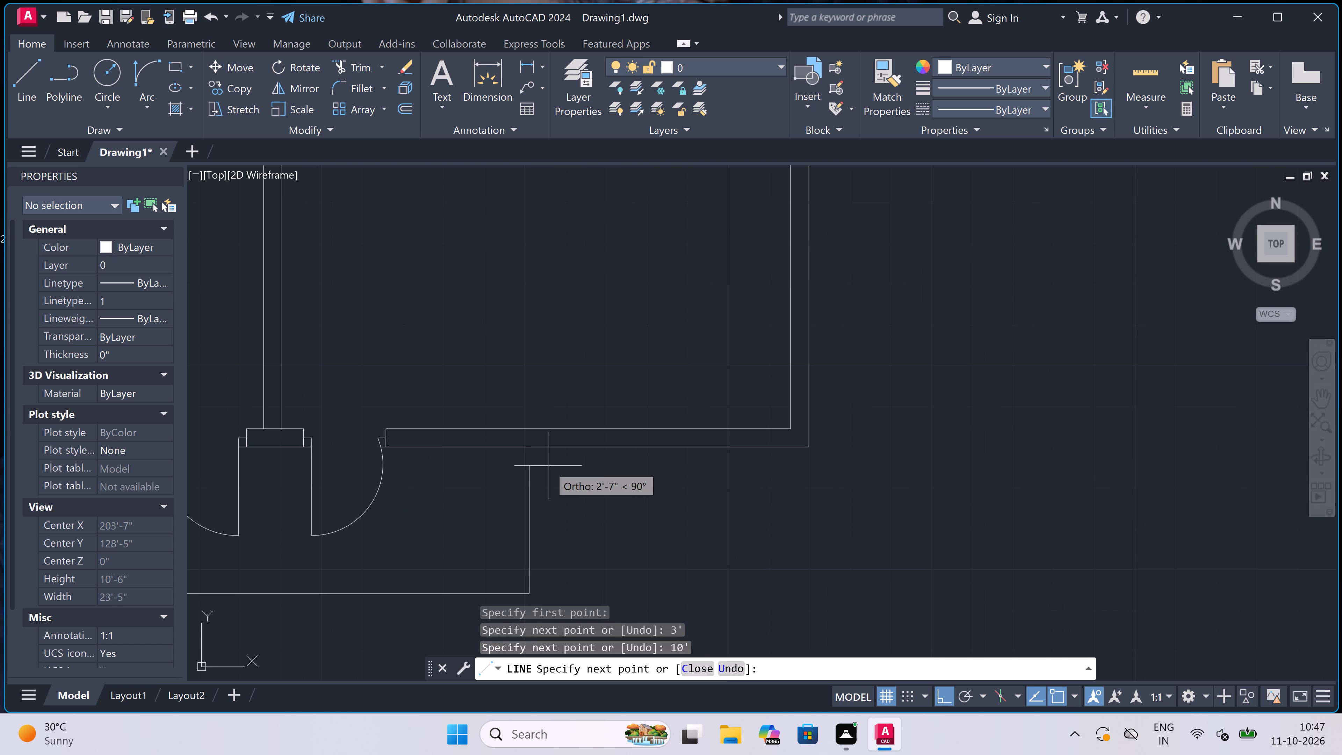
left_click(532, 448)
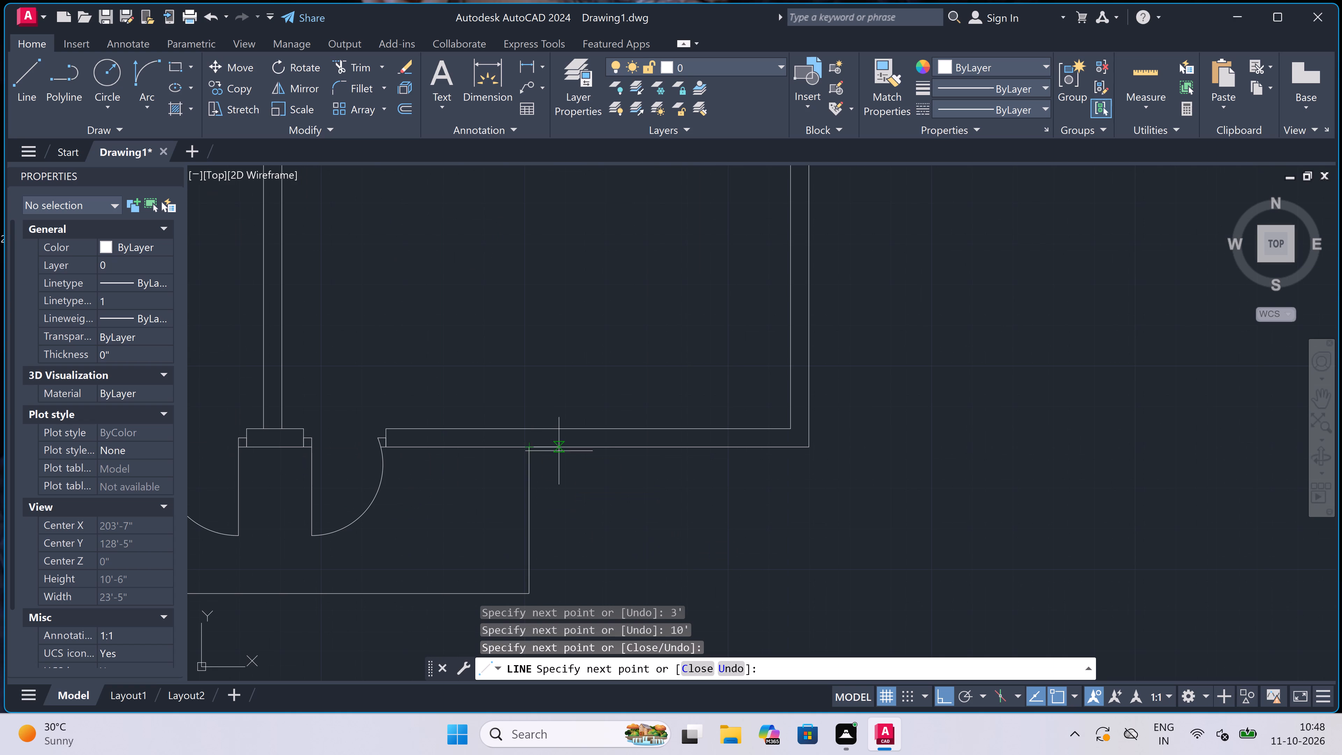
Continue the line 4.5" east along the wall, then south to 4.5" beyond the inner outline's southeast corner.
key("4")
type(".5")
type("\"")
key("space")
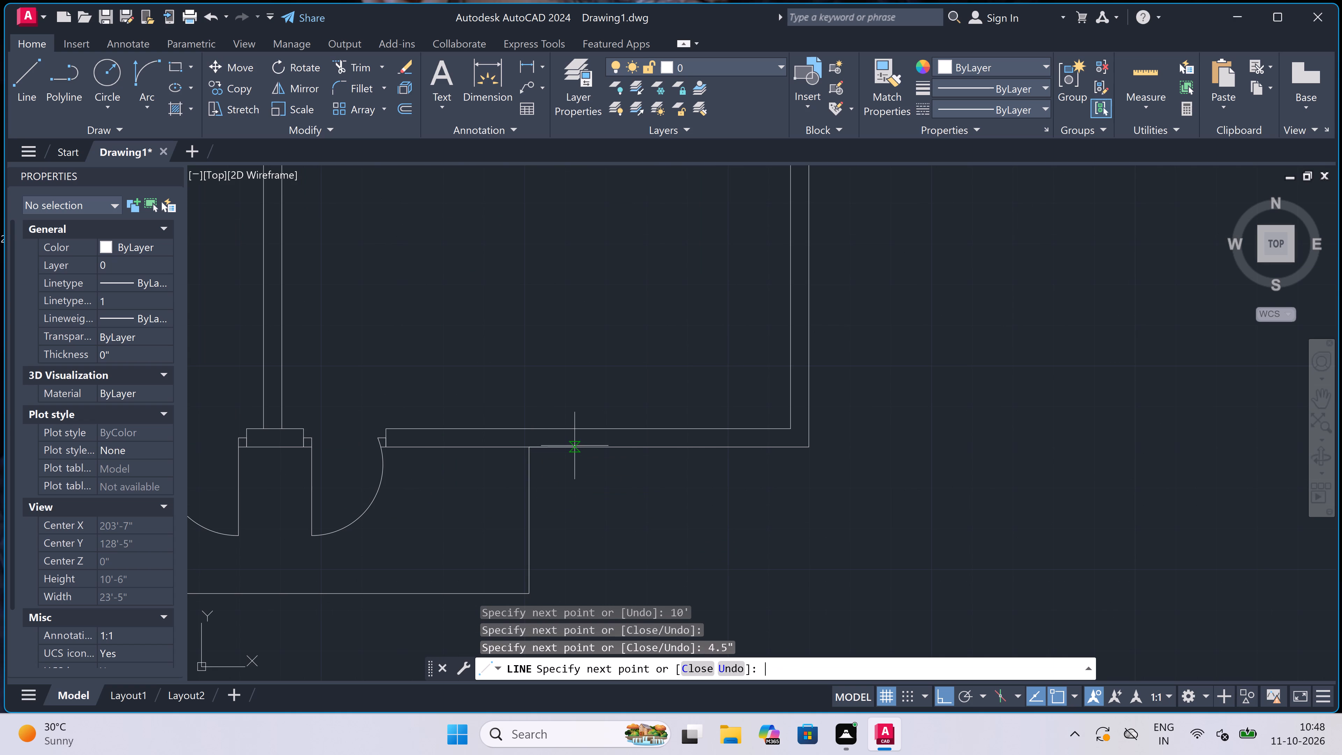
scroll(575, 444, "down", 1)
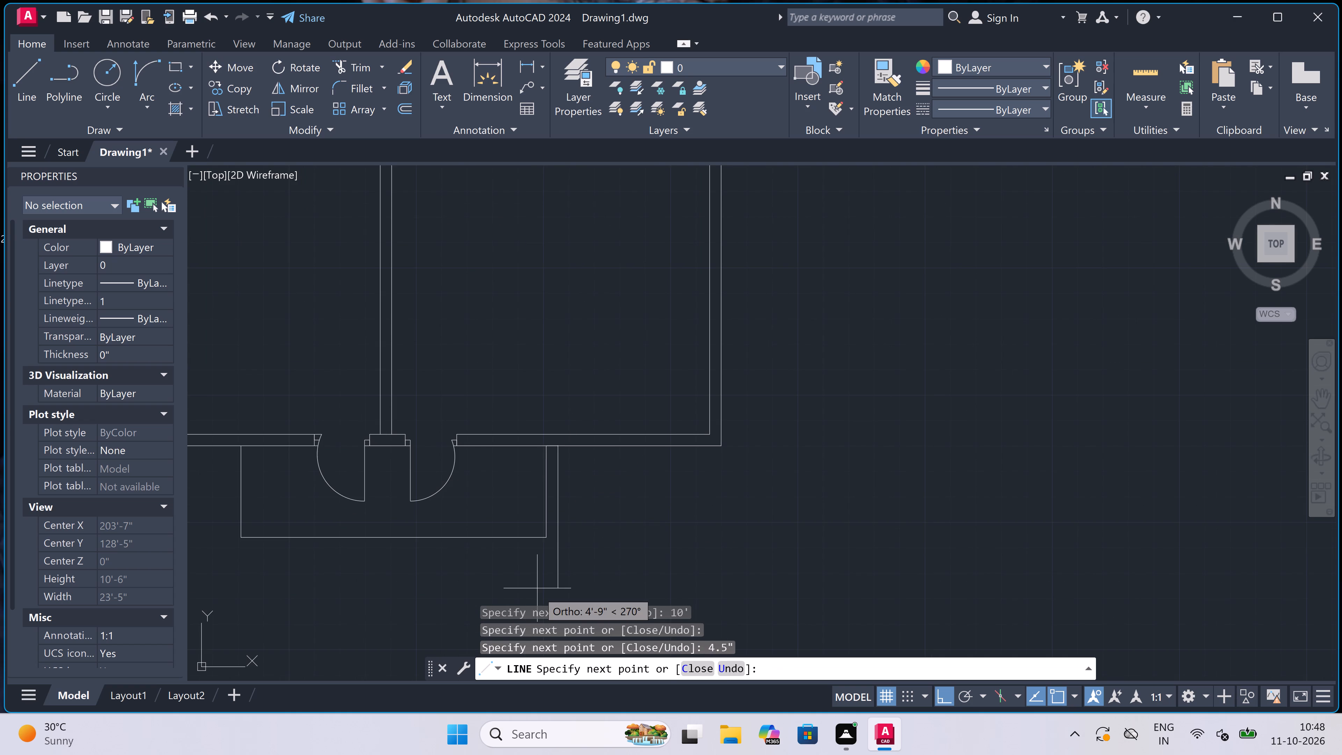
scroll(546, 546, "up", 2)
scroll(567, 516, "up", 2)
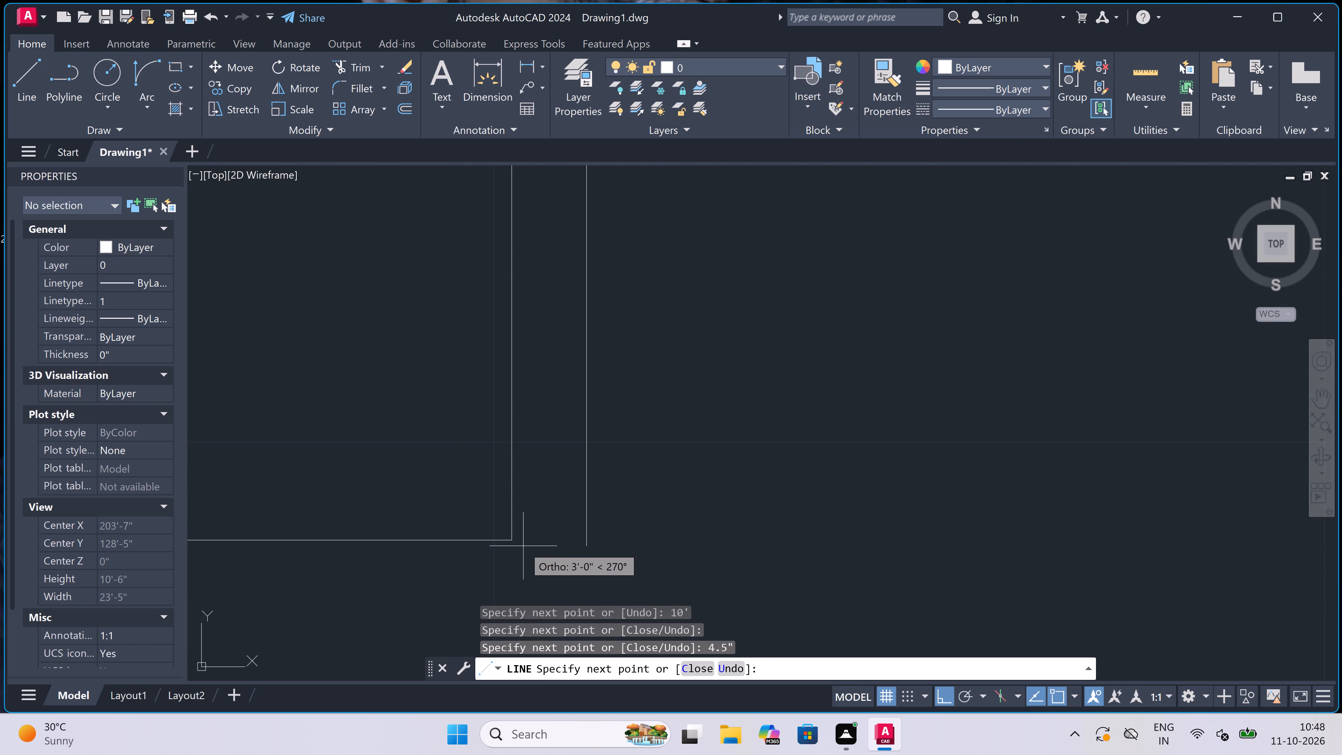
left_click(586, 543)
scroll(586, 542, "down", 2)
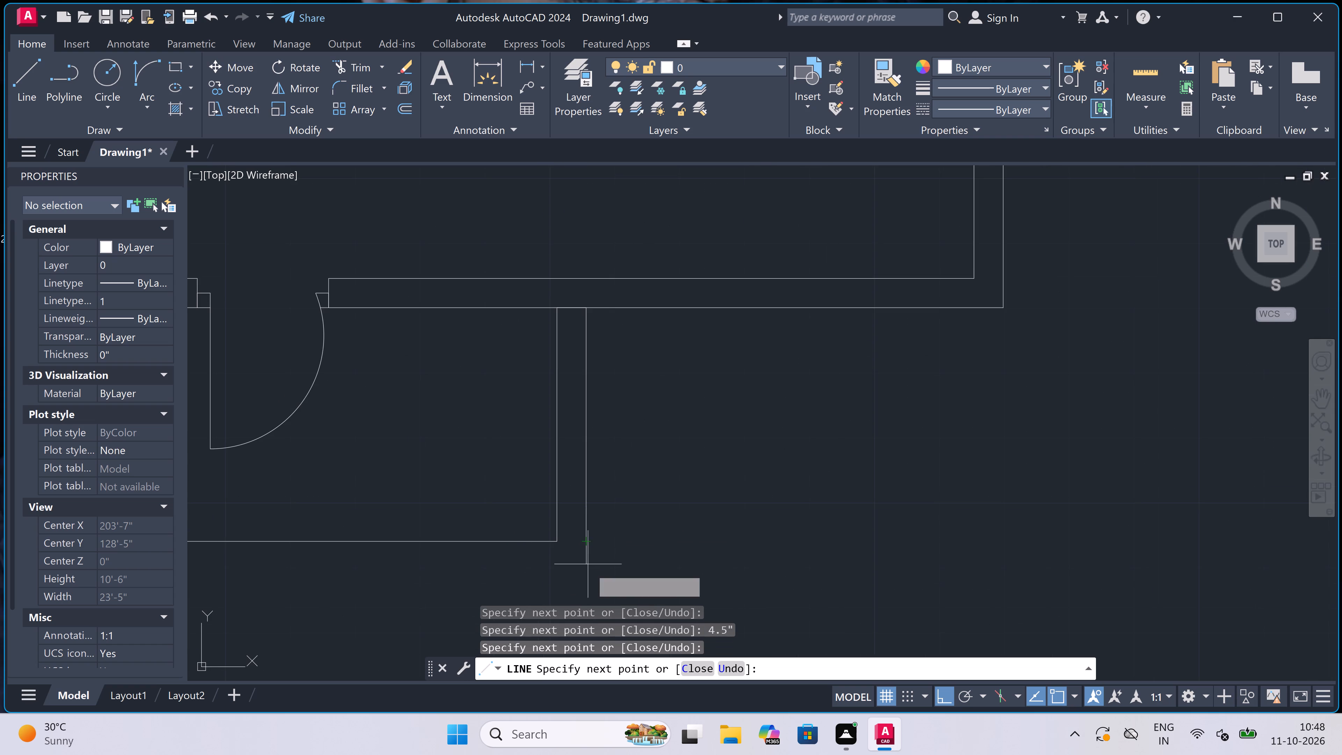
scroll(590, 595, "up", 1)
scroll(585, 533, "down", 4)
scroll(576, 569, "up", 4)
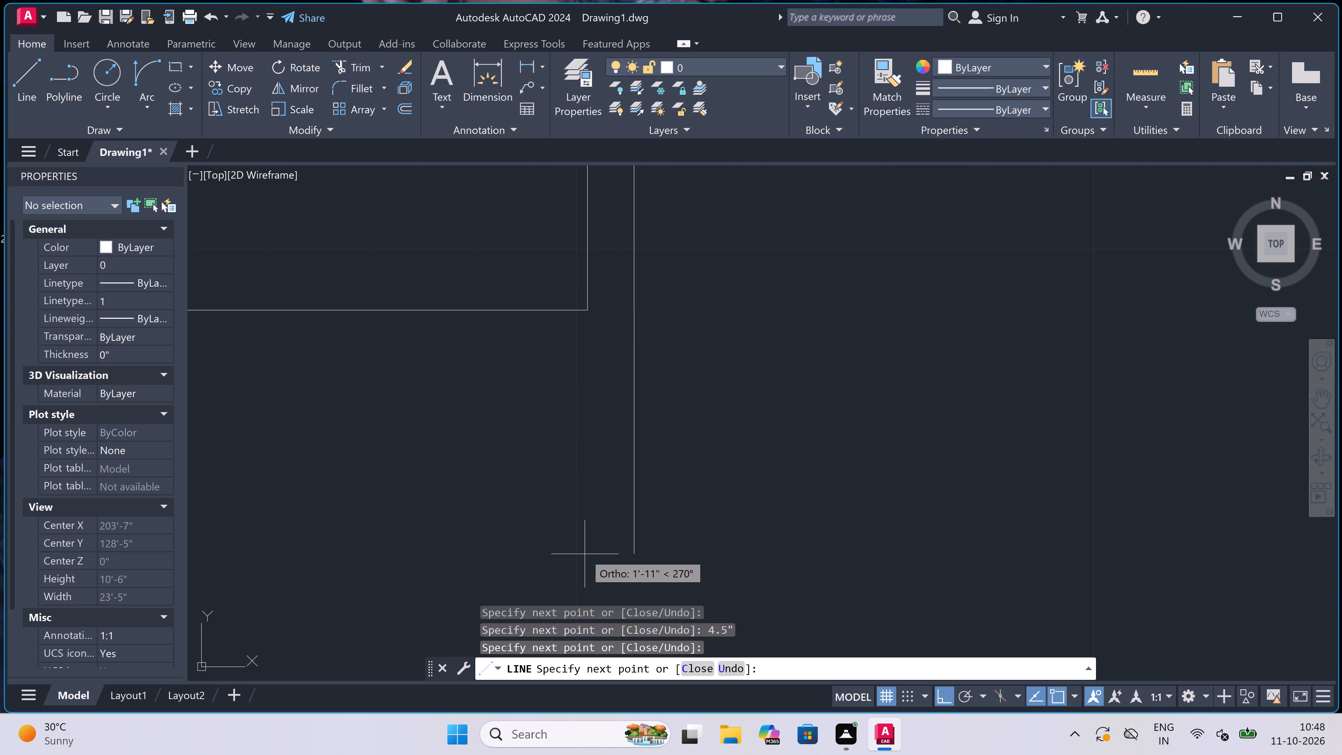
type("4.5")
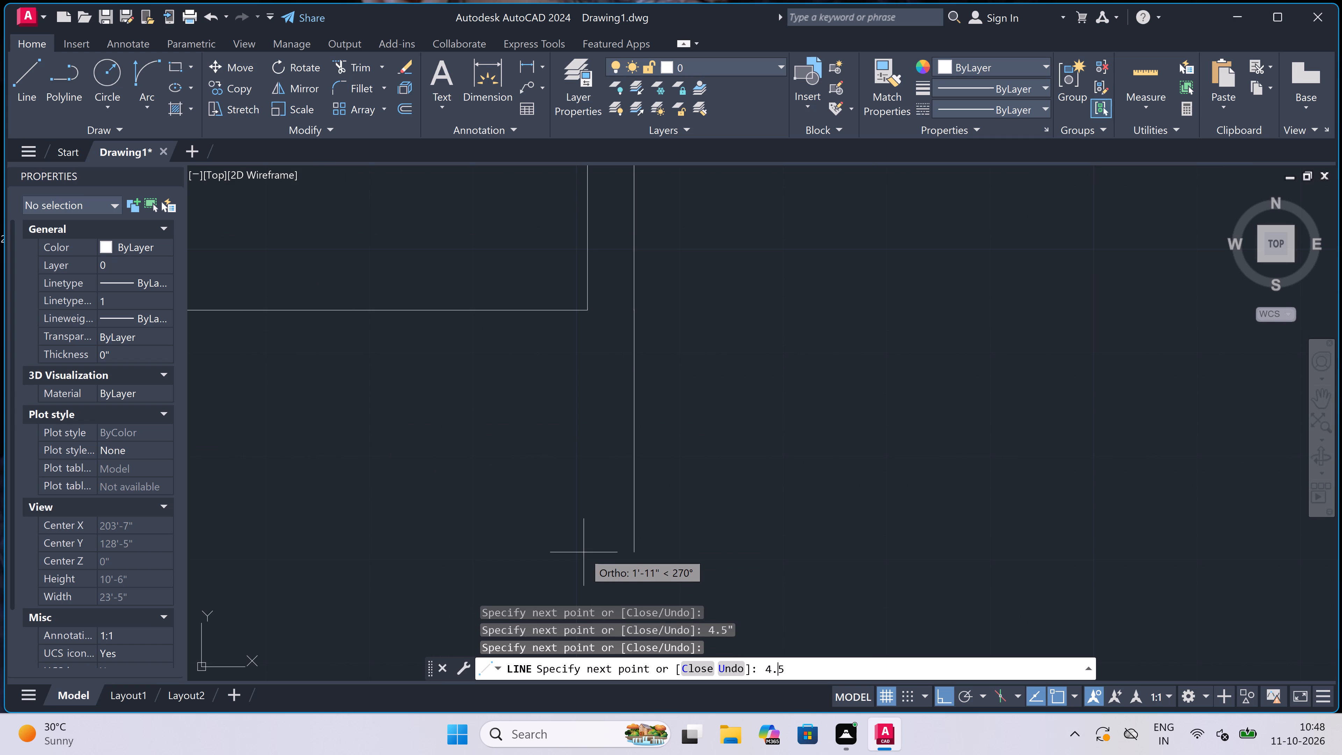
type("\"")
key("space")
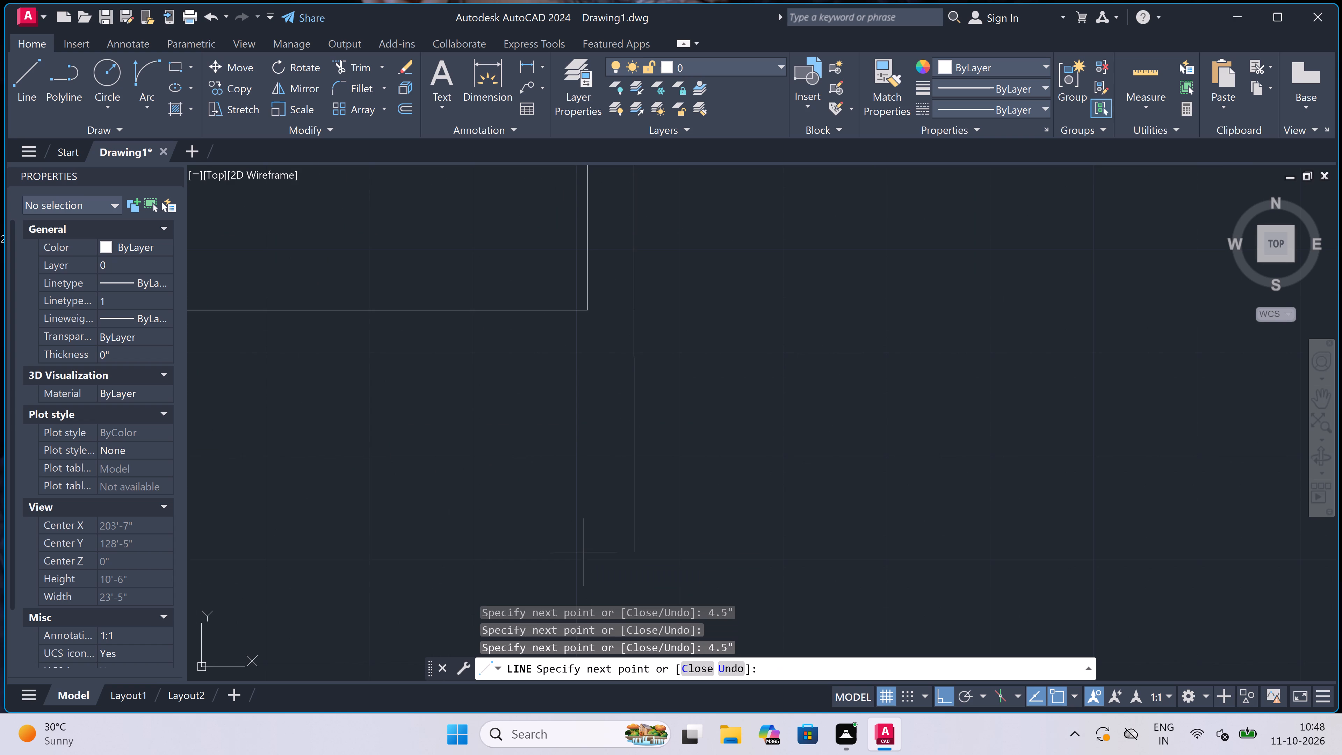
Close the balcony's outer outline by running west to 4.5" past the inner southwest corner, then north to the exterior wall.
scroll(584, 528, "down", 4)
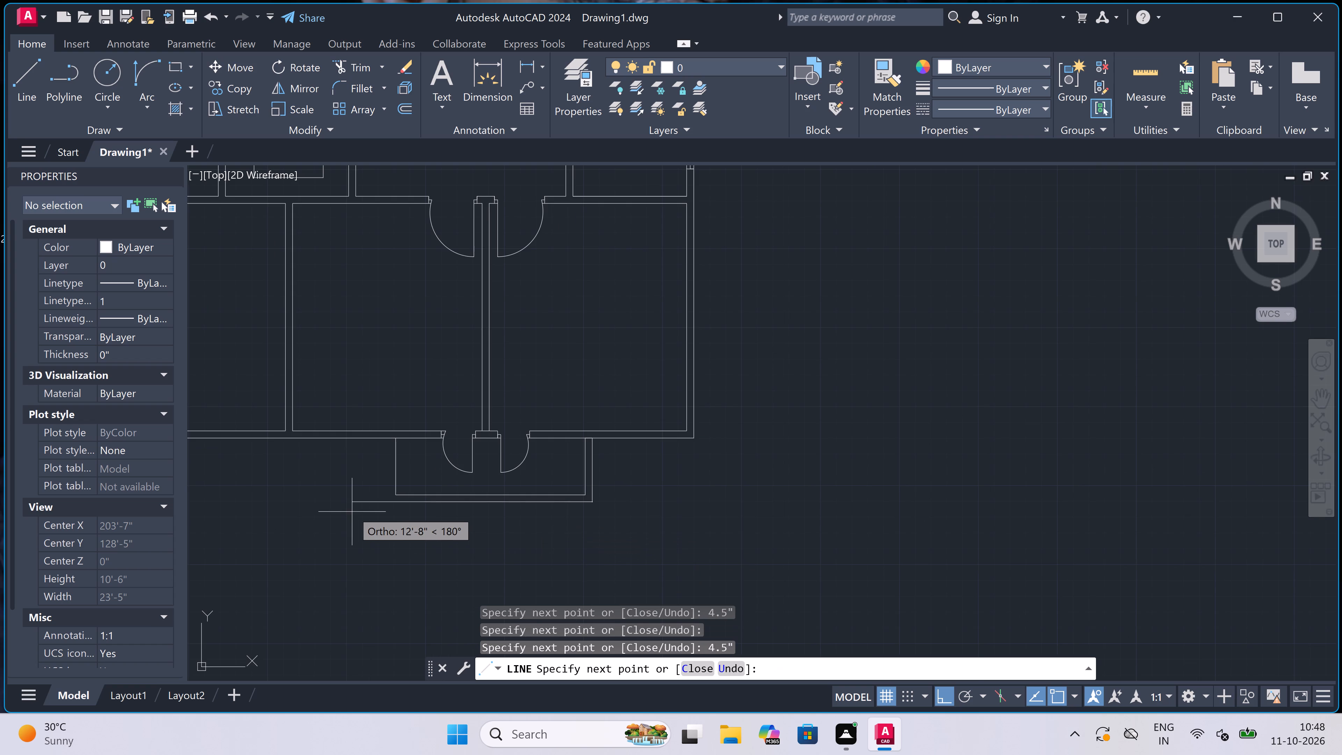
scroll(355, 494, "up", 3)
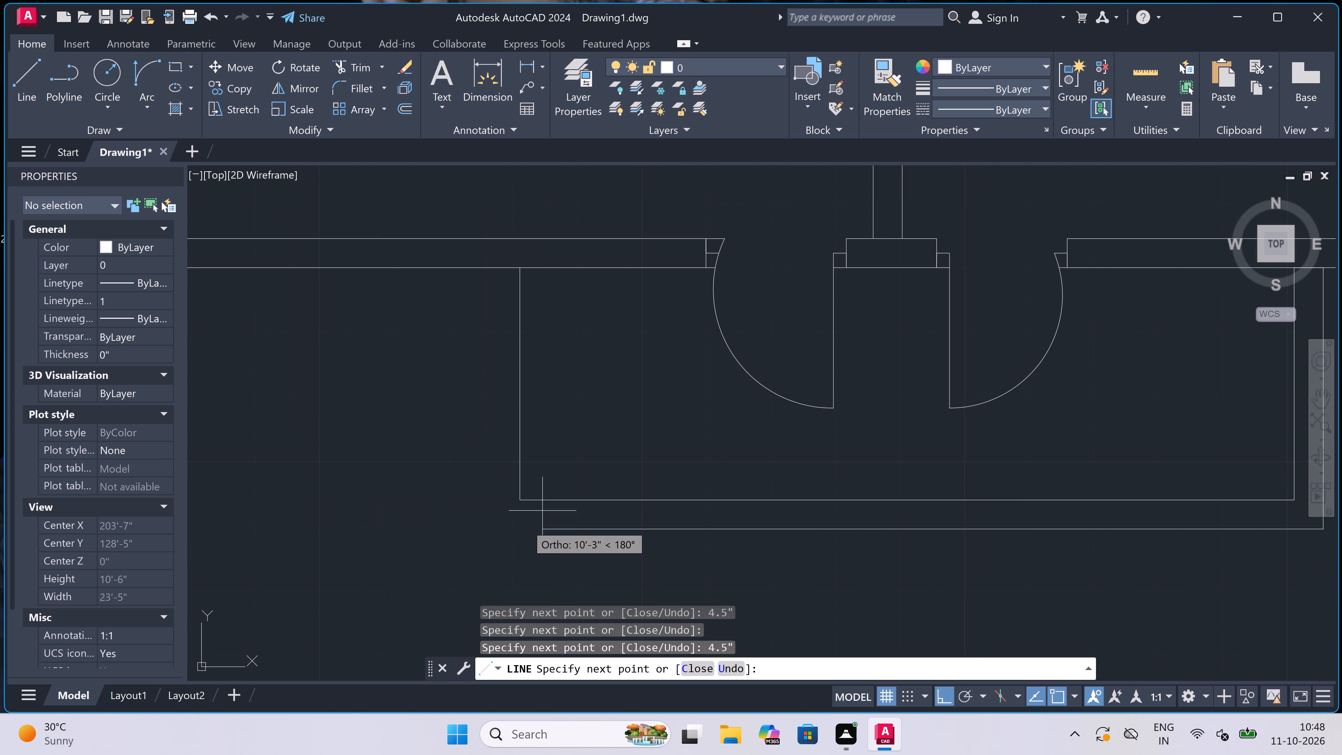
scroll(499, 527, "up", 2)
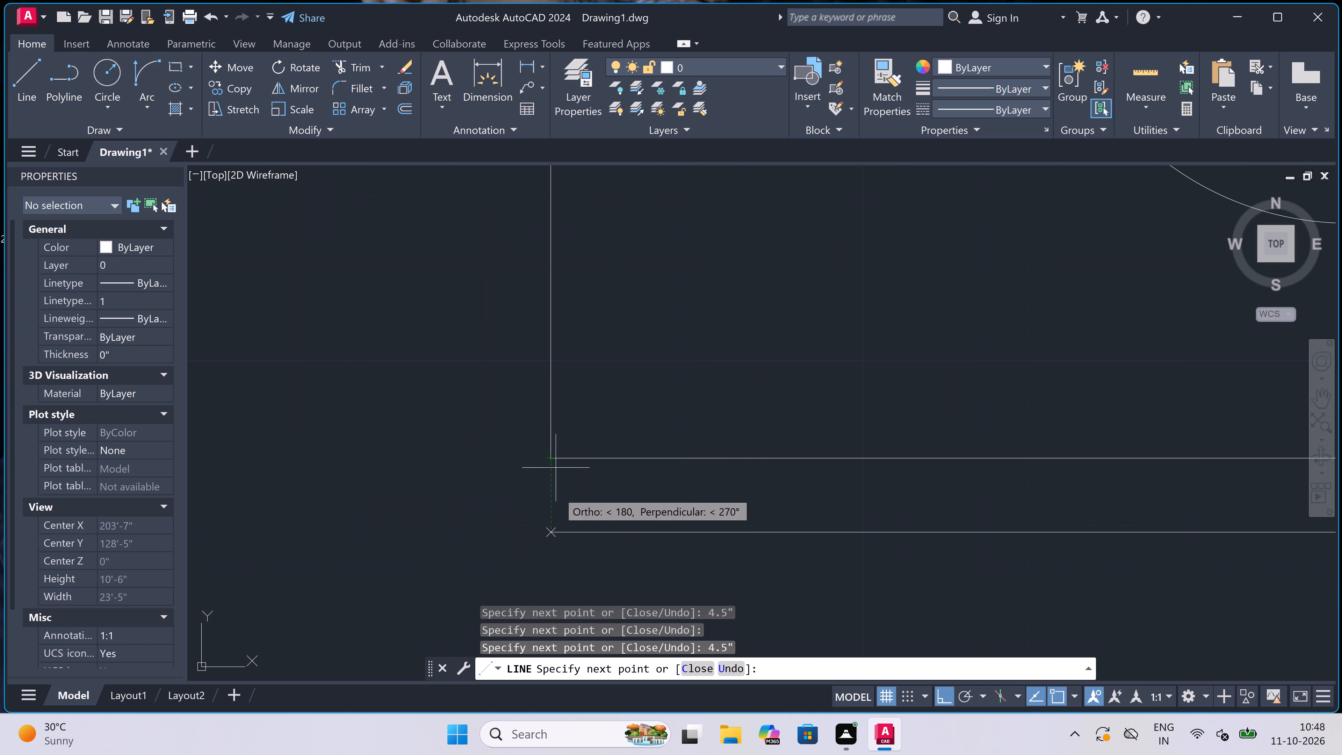
left_click(549, 534)
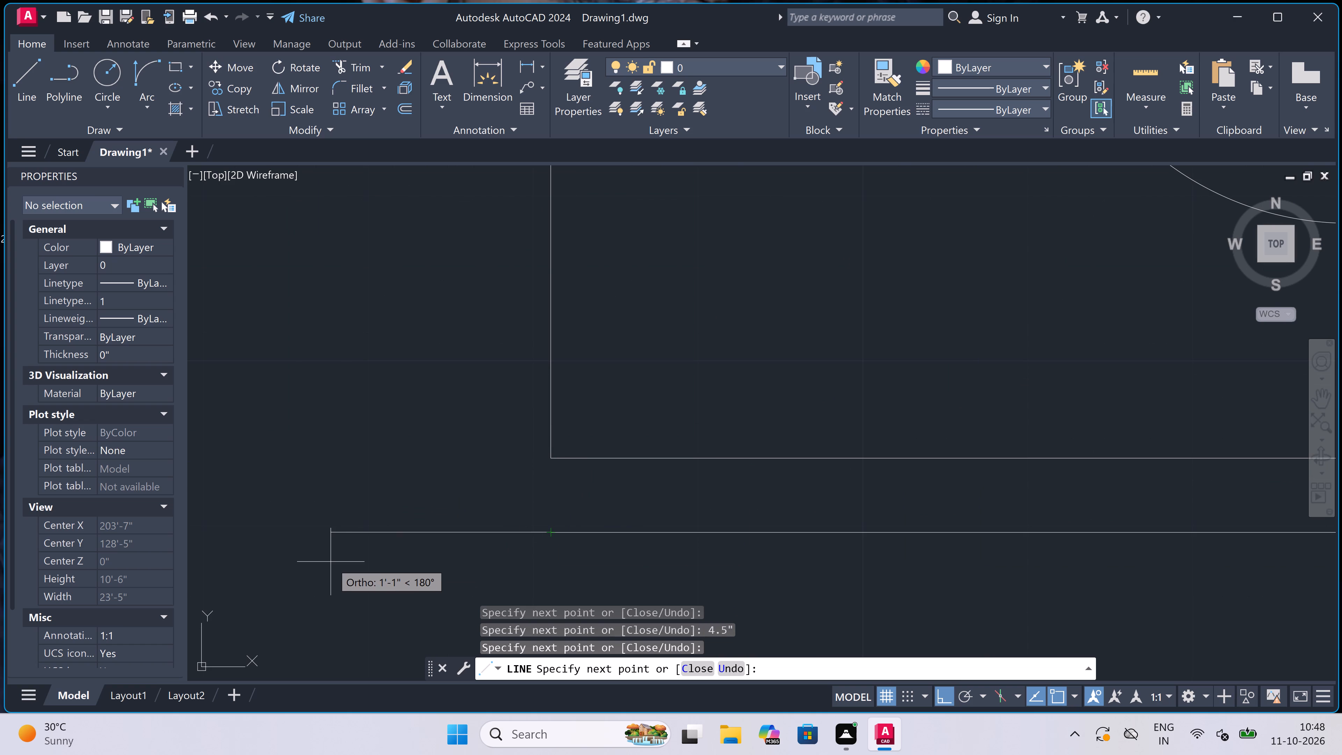
type("4.5")
type("\"")
key("space")
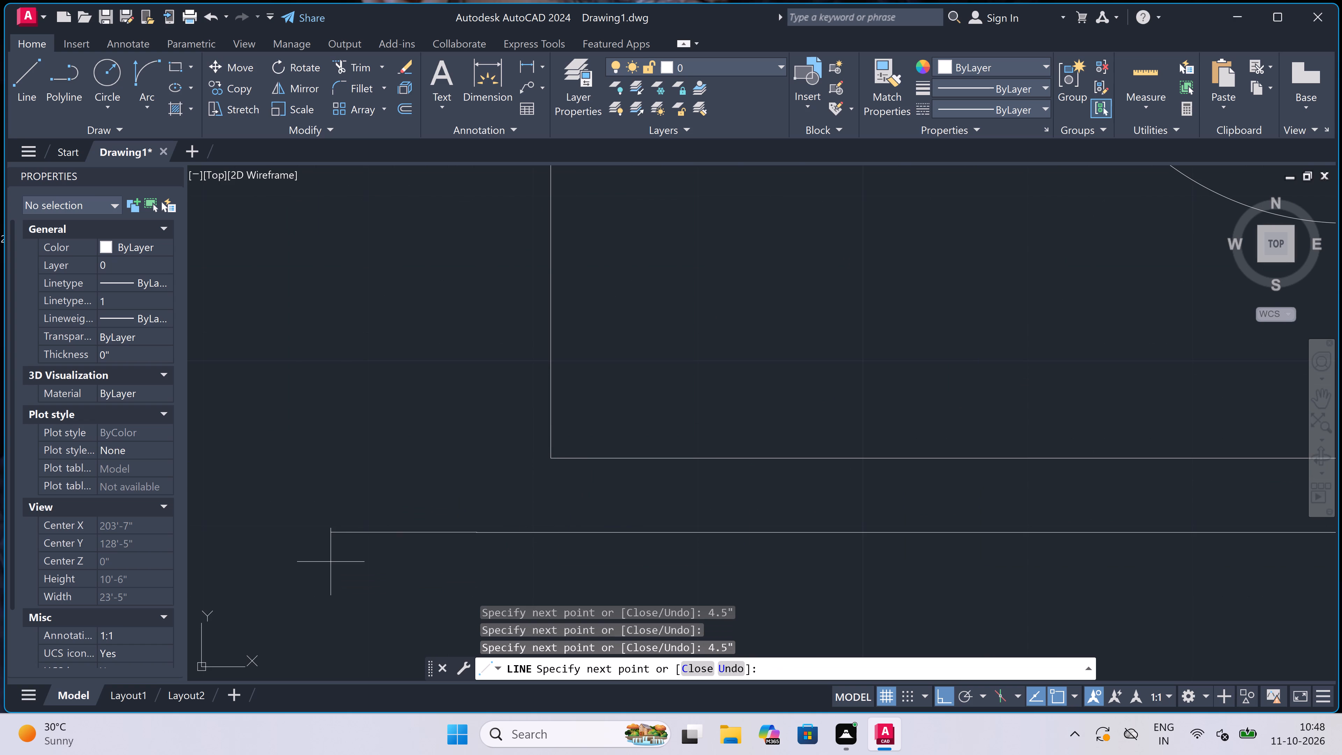
scroll(332, 559, "down", 3)
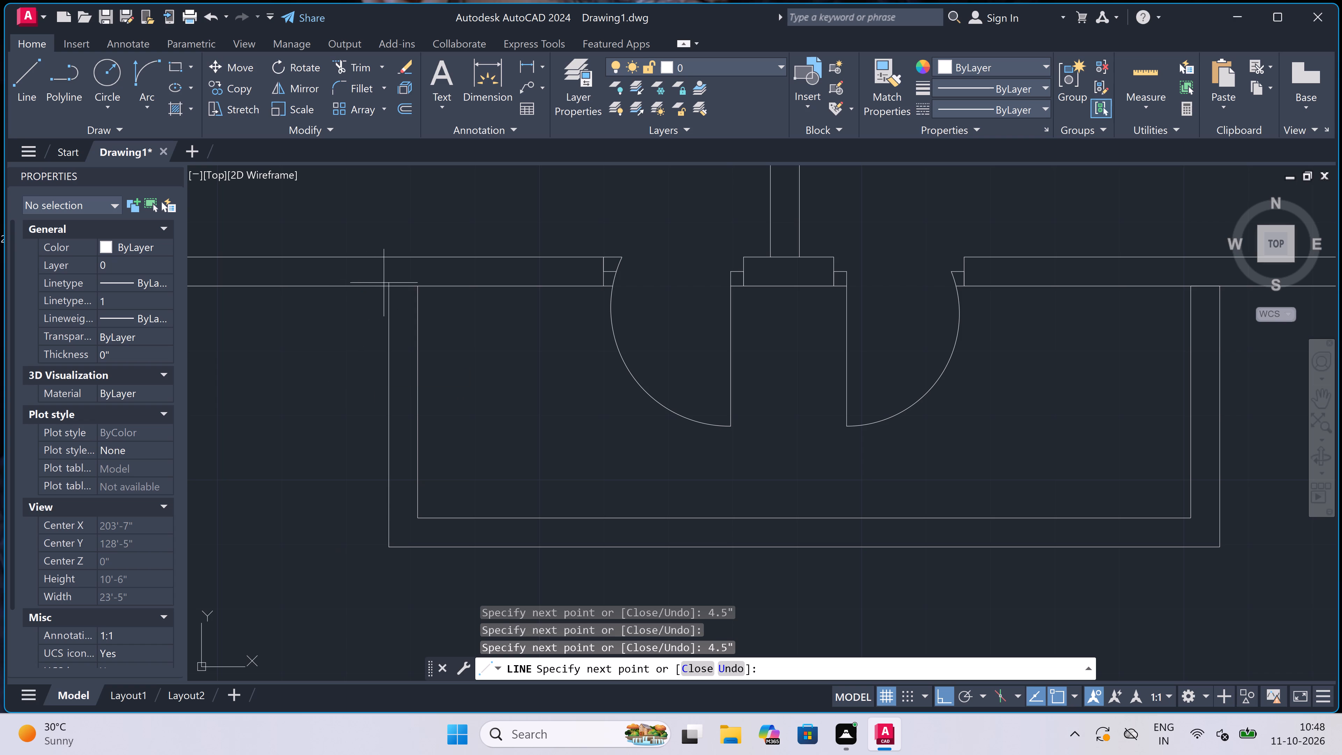
left_click(387, 283)
key("Escape")
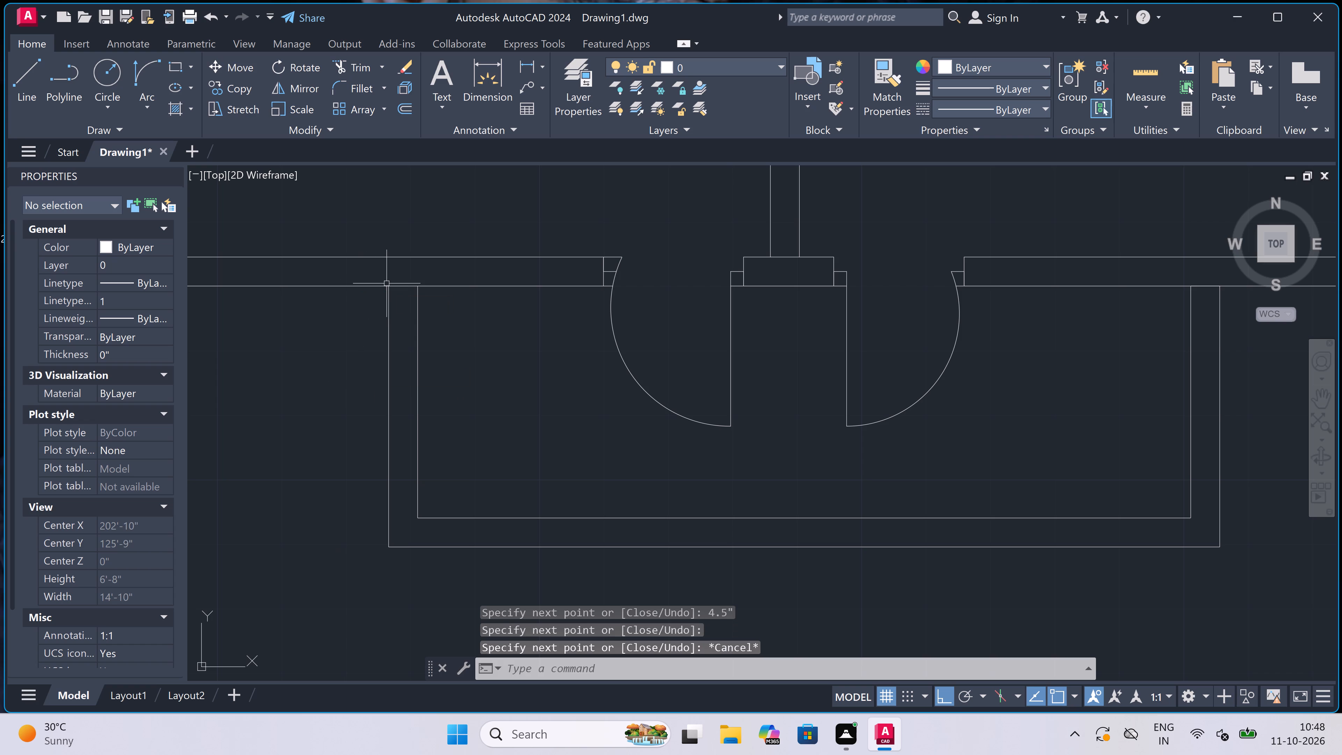
Copy the whole balcony outline from its outer northeast corner to the south wall's outer line, around the southwest door pair.
scroll(582, 364, "down", 3)
scroll(596, 390, "up", 1)
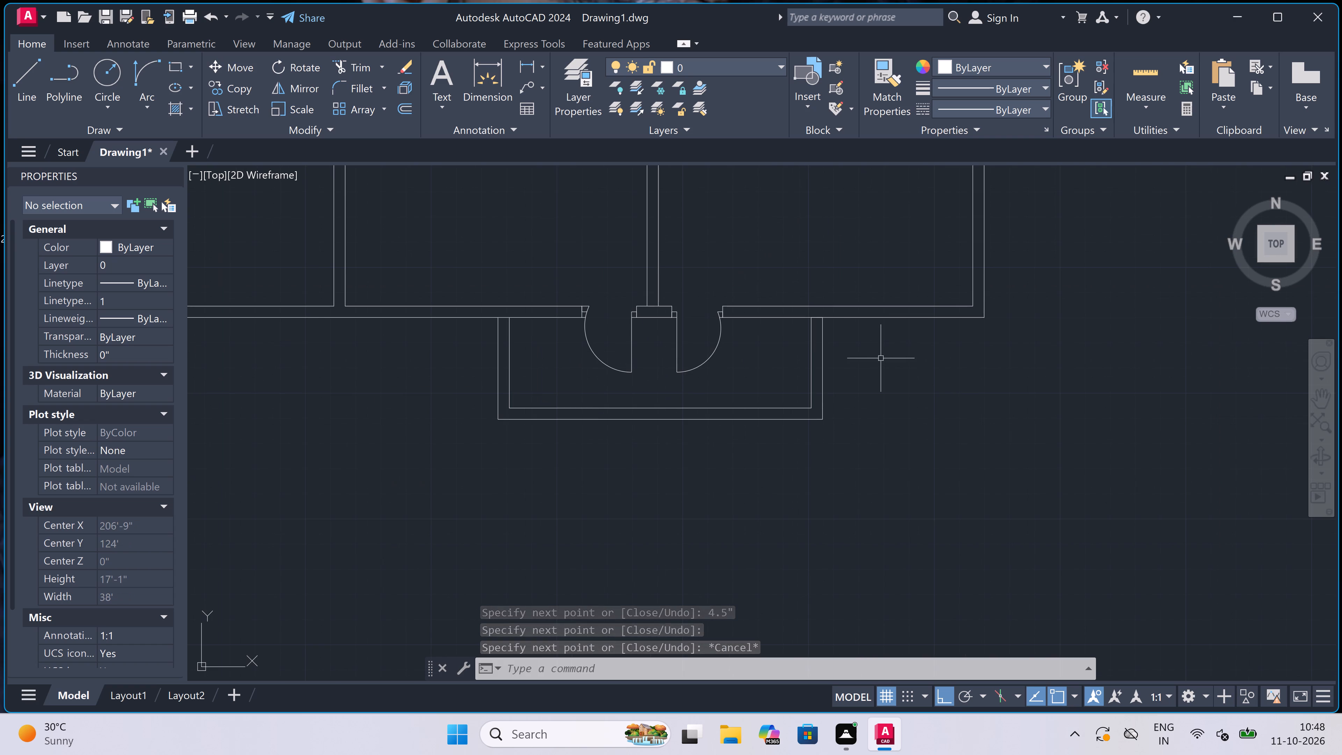
left_click_drag(864, 351, 863, 356)
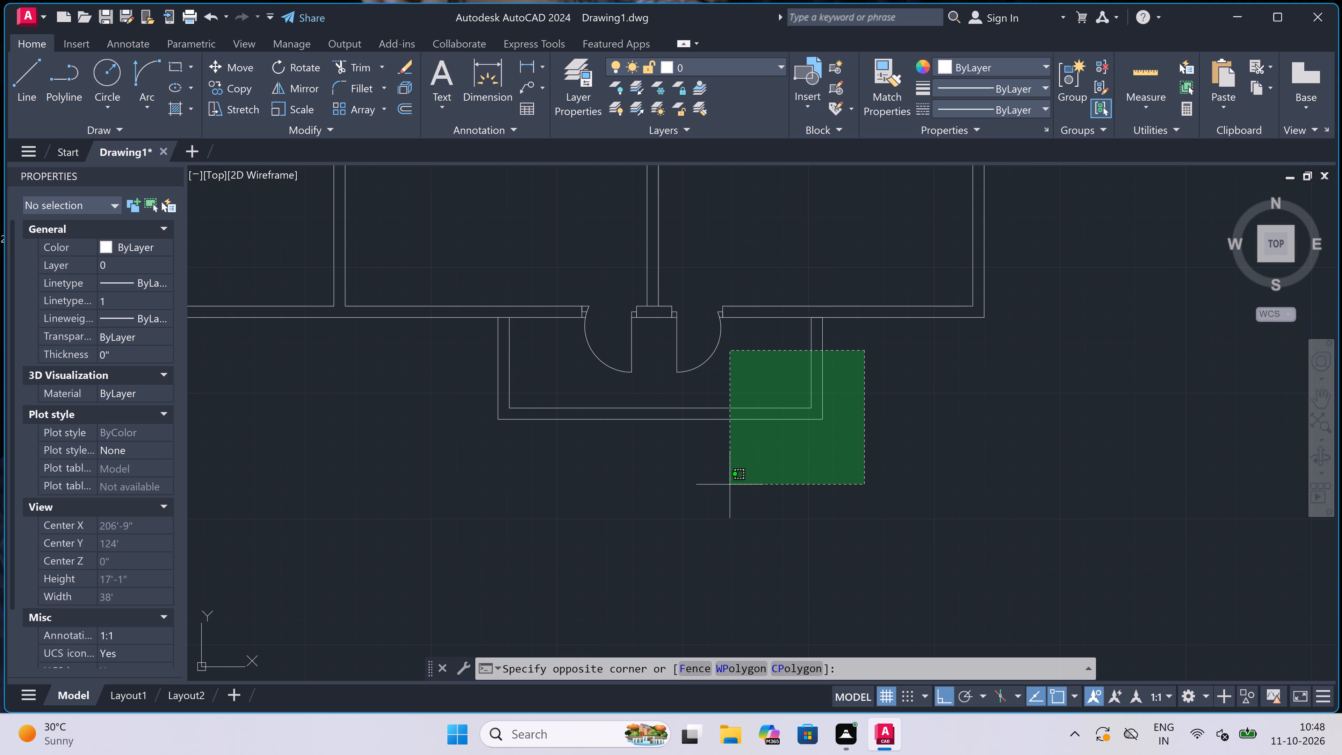
double_click(730, 484)
left_click(531, 373)
left_click(429, 429)
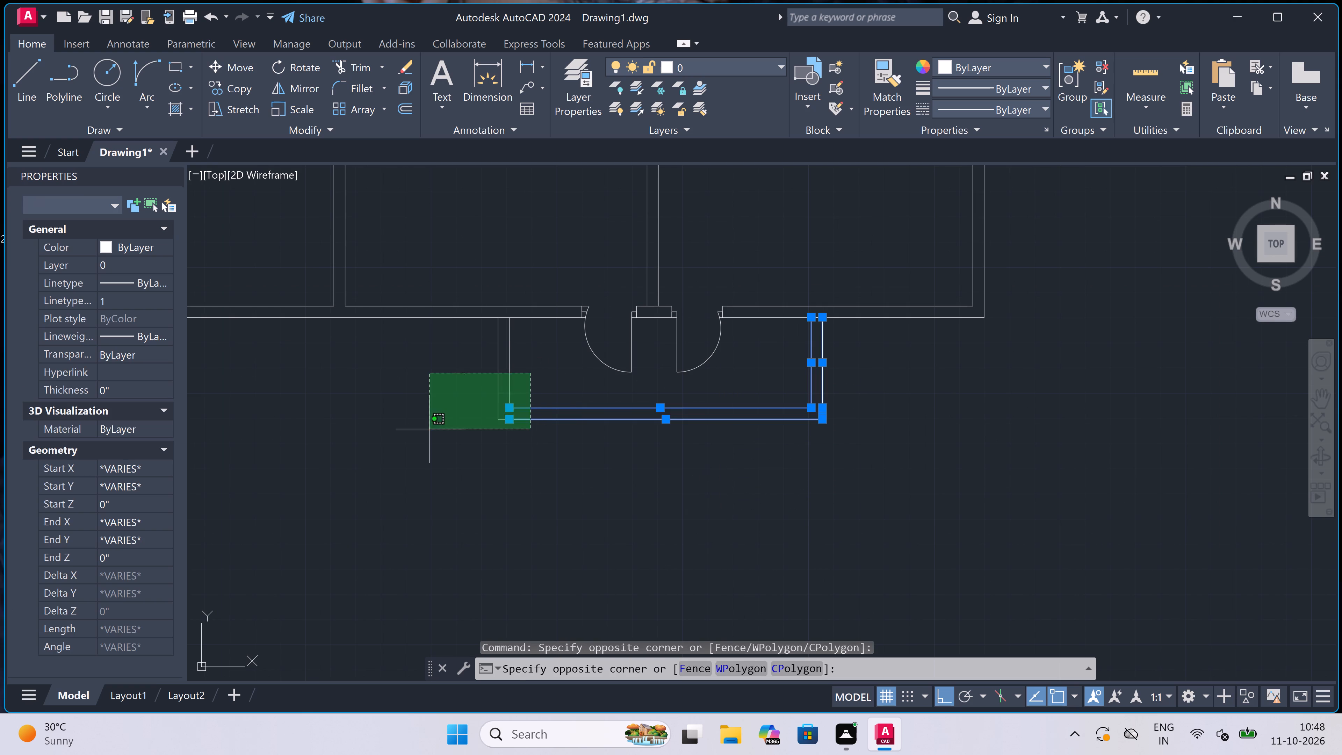
left_click(228, 81)
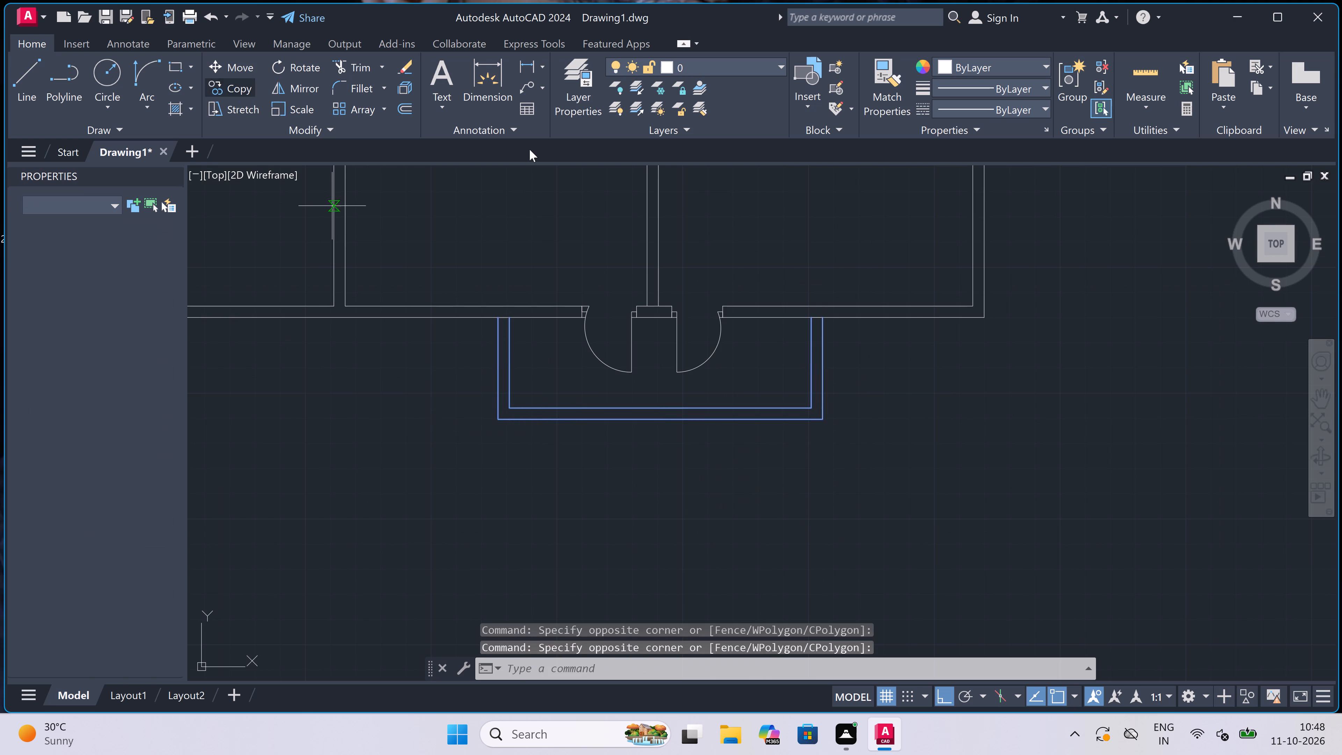
left_click(825, 317)
scroll(694, 314, "down", 4)
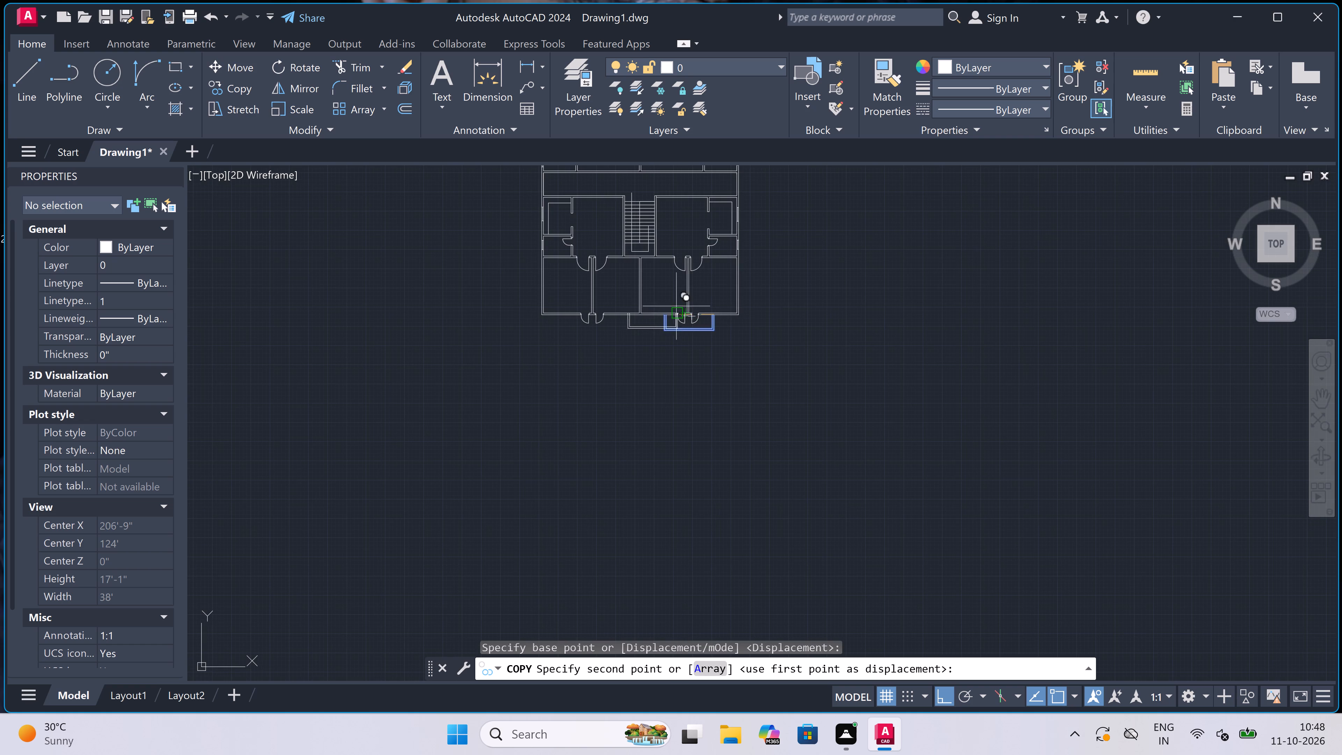
scroll(618, 315, "up", 2)
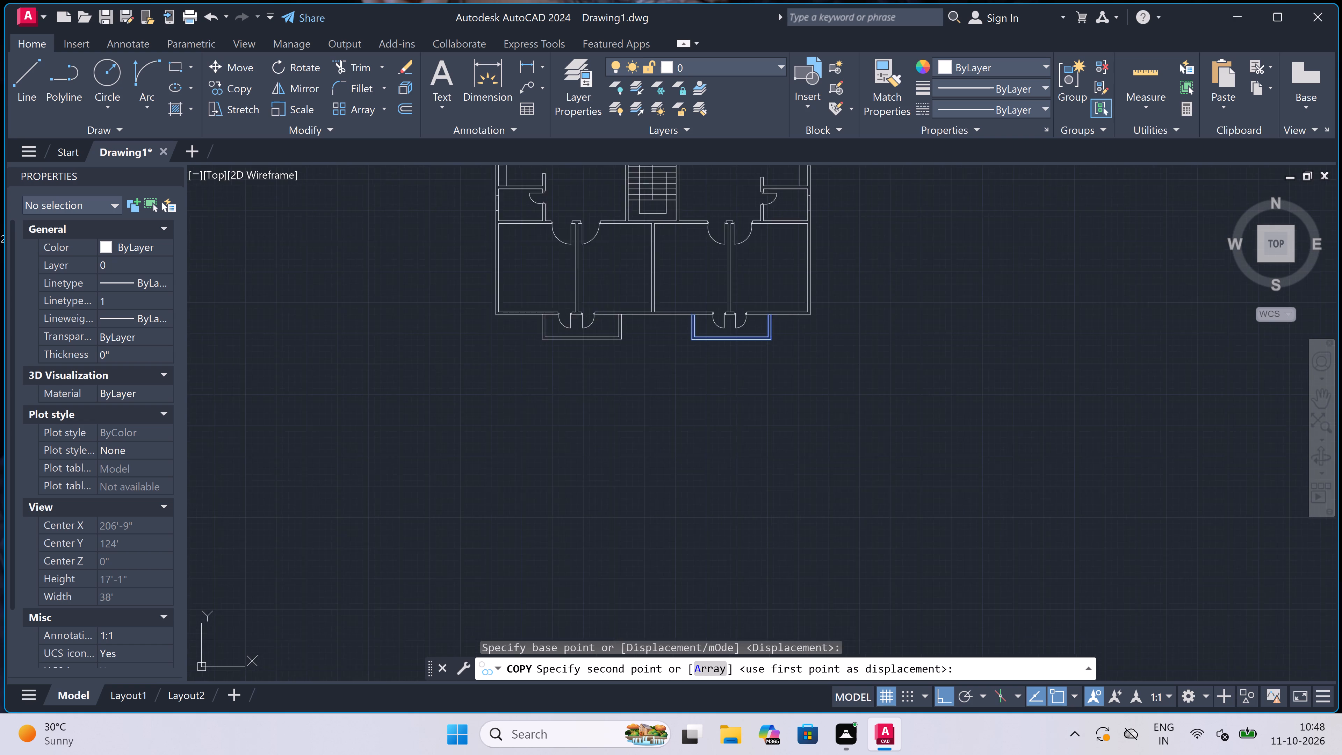
scroll(590, 318, "up", 2)
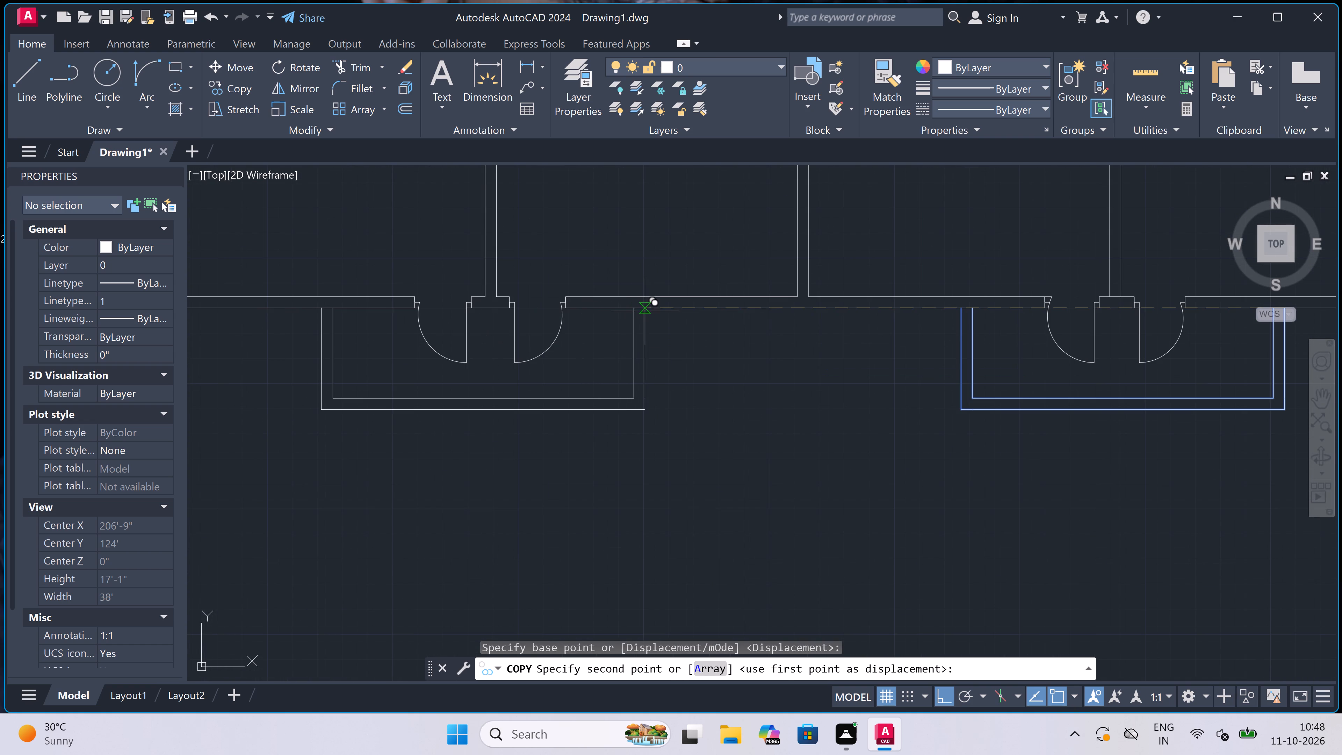
left_click(649, 307)
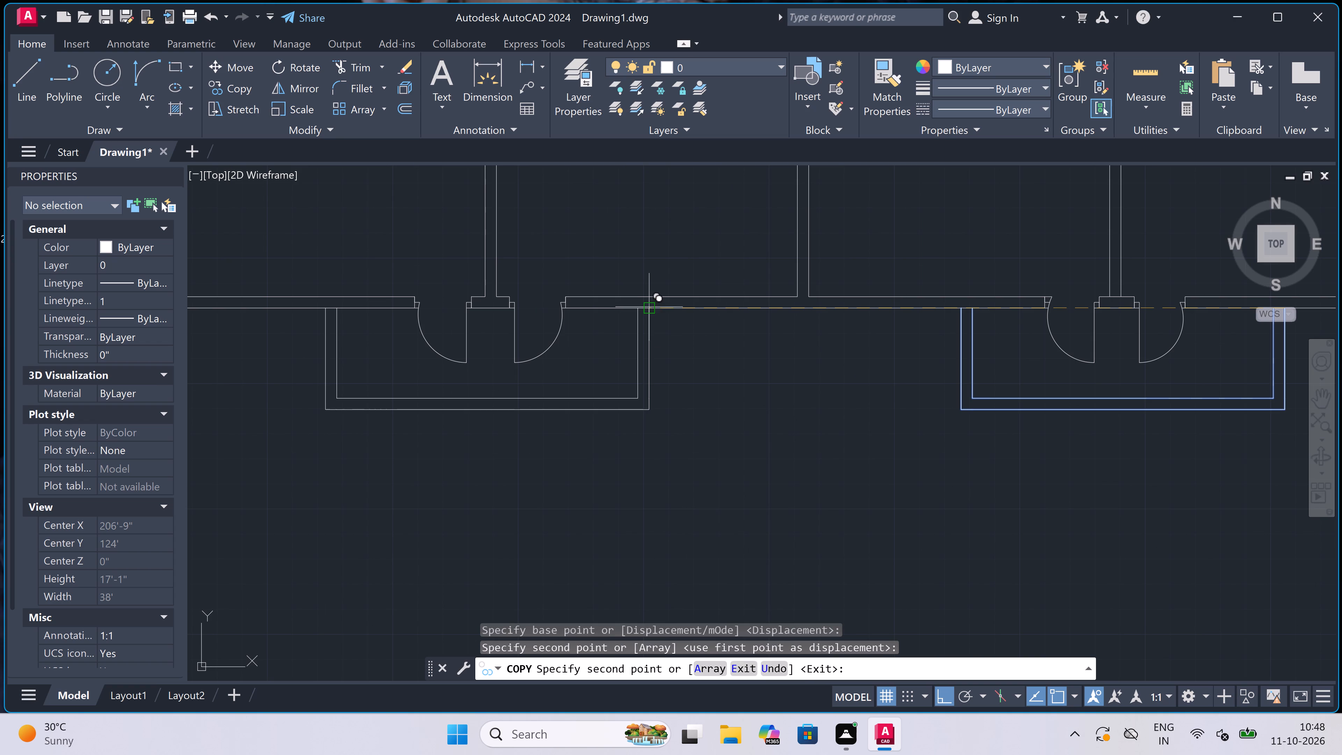
key("Escape")
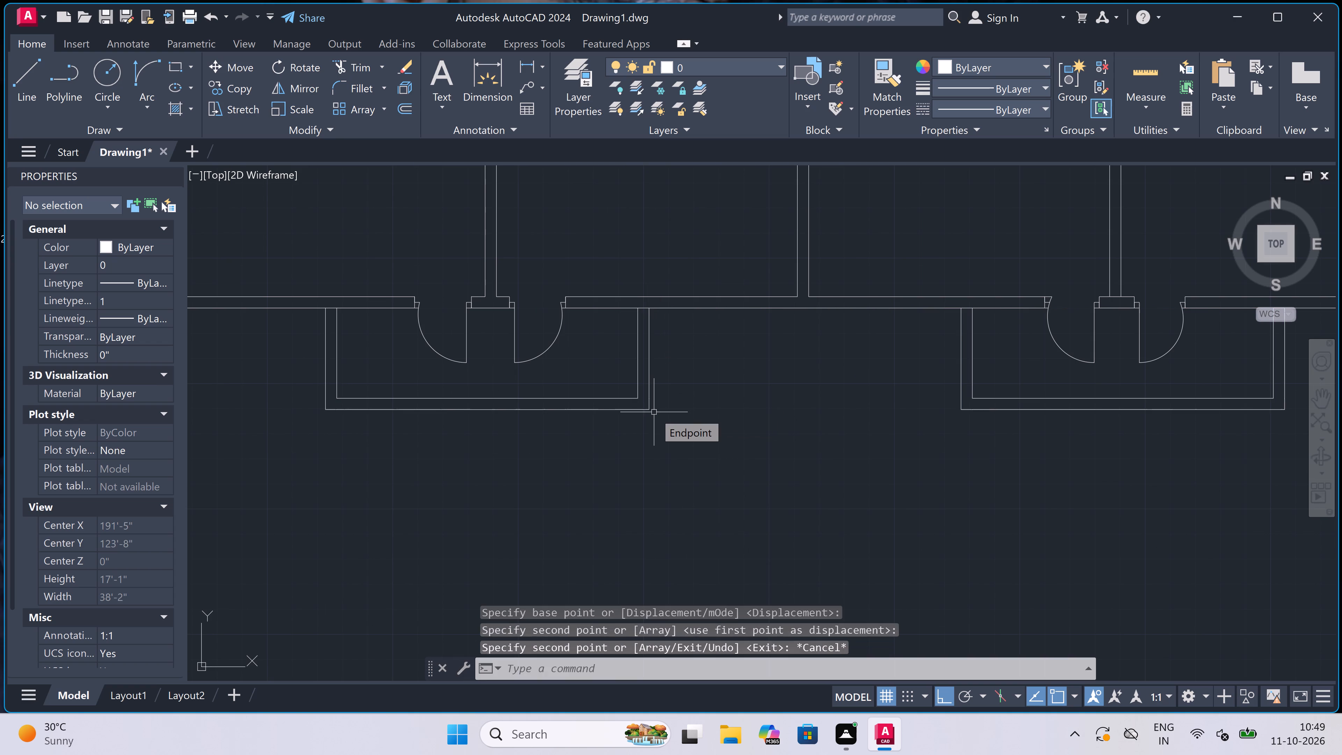
Start a window in the southwest corner room's west wall: line across the wall, then a 5' line south from its midpoint.
scroll(679, 376, "down", 3)
scroll(626, 410, "down", 2)
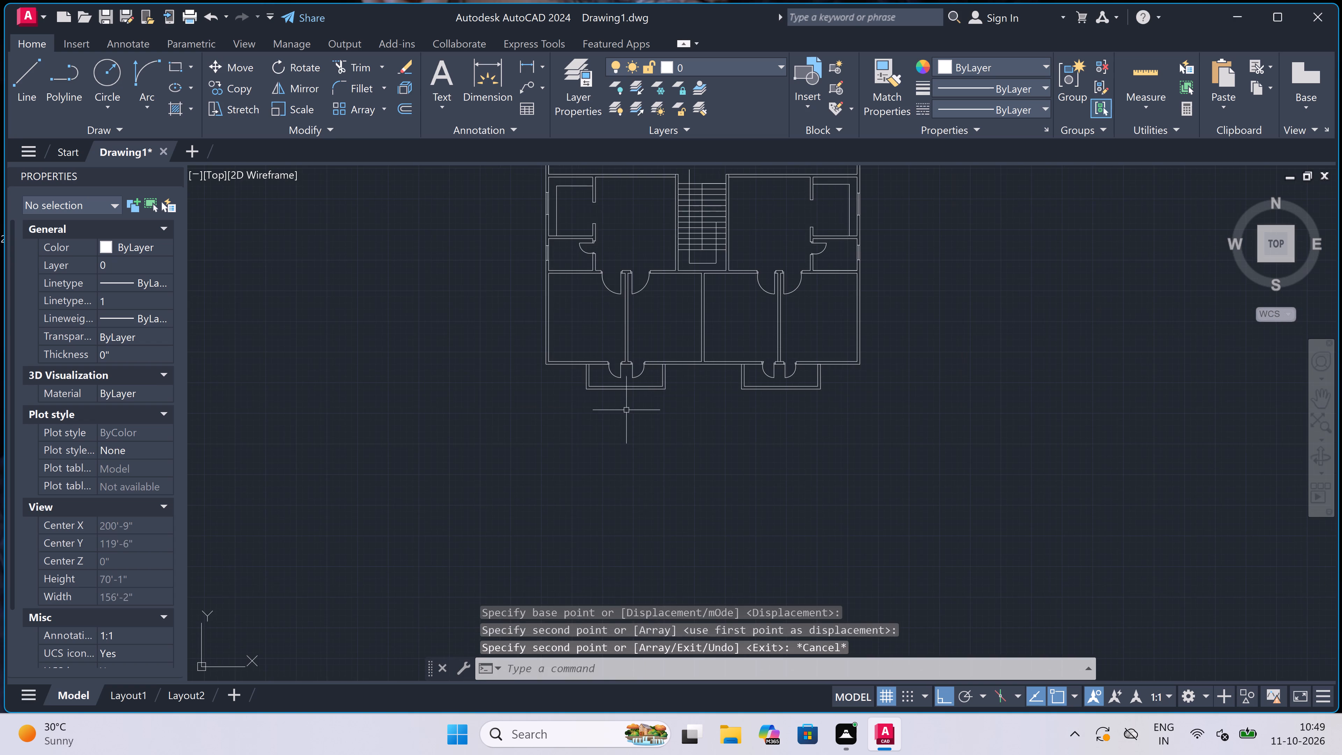
scroll(626, 410, "down", 1)
scroll(616, 402, "up", 2)
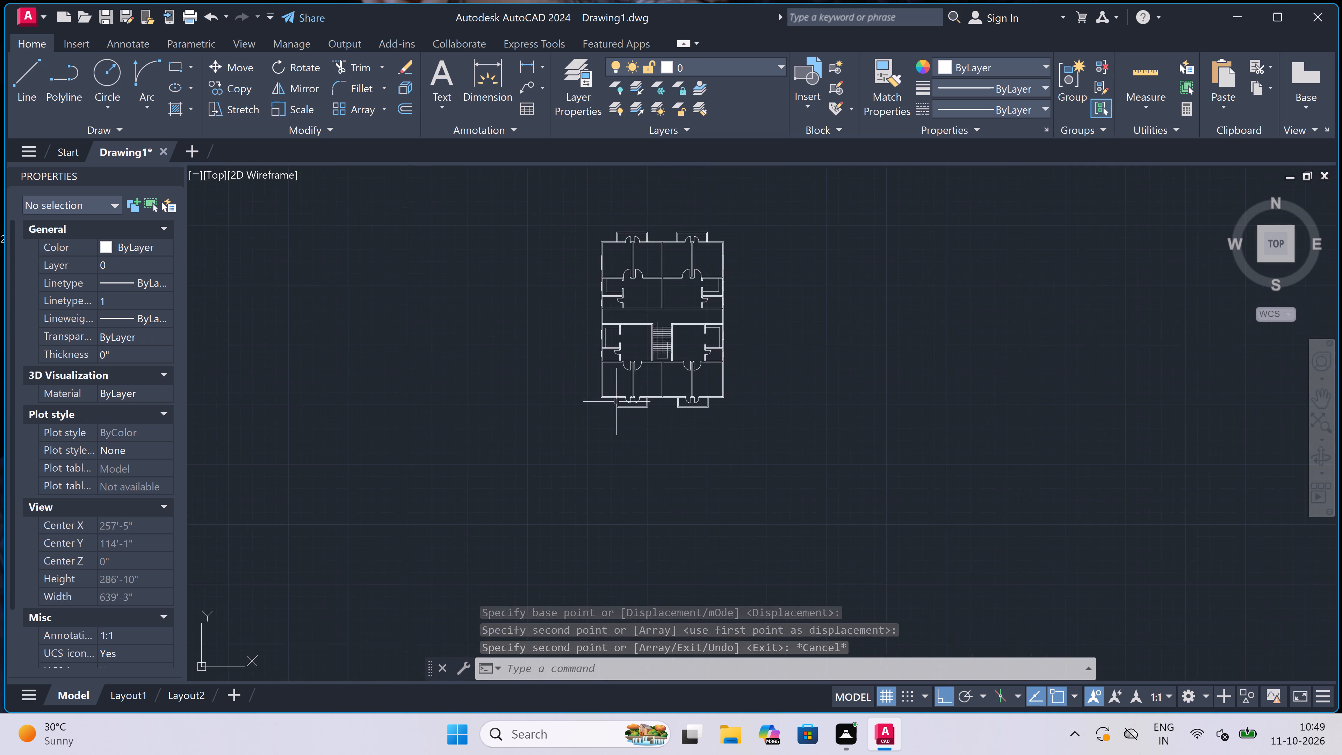
scroll(585, 346, "up", 2)
scroll(606, 380, "up", 1)
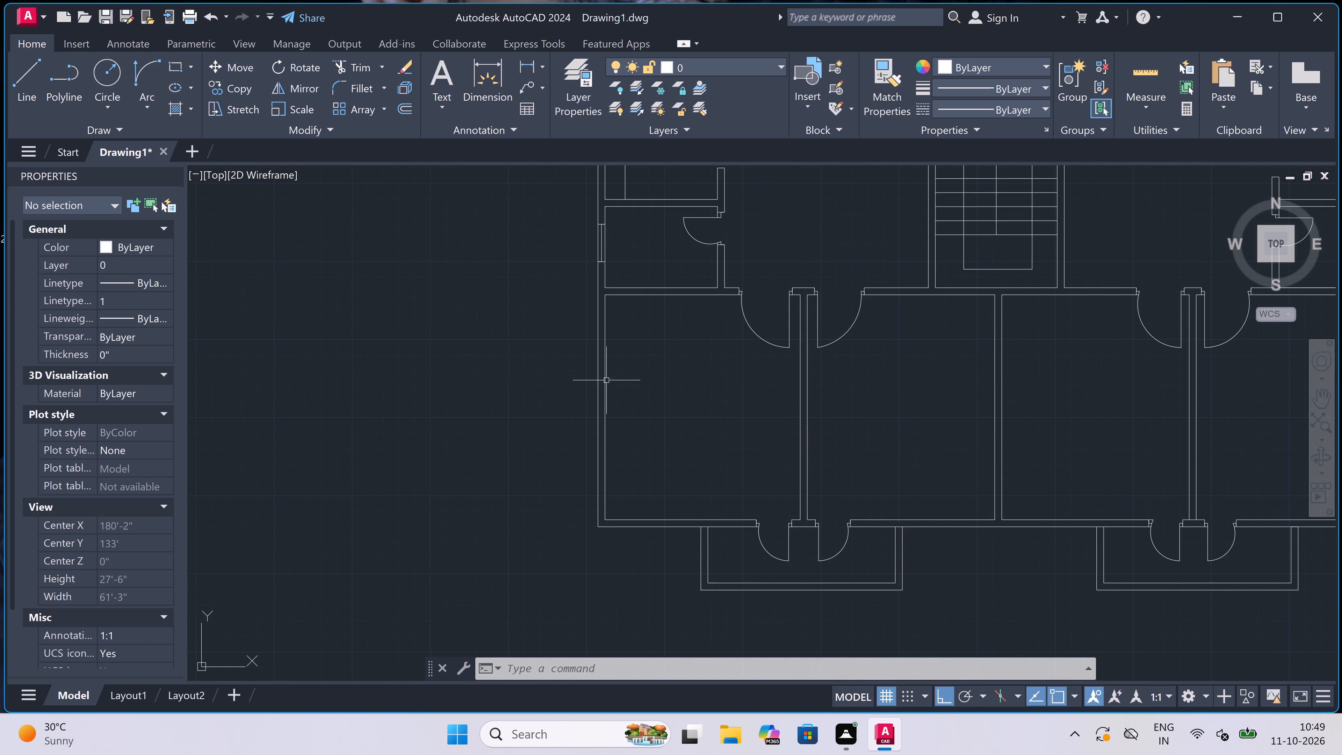
type("l")
key("space")
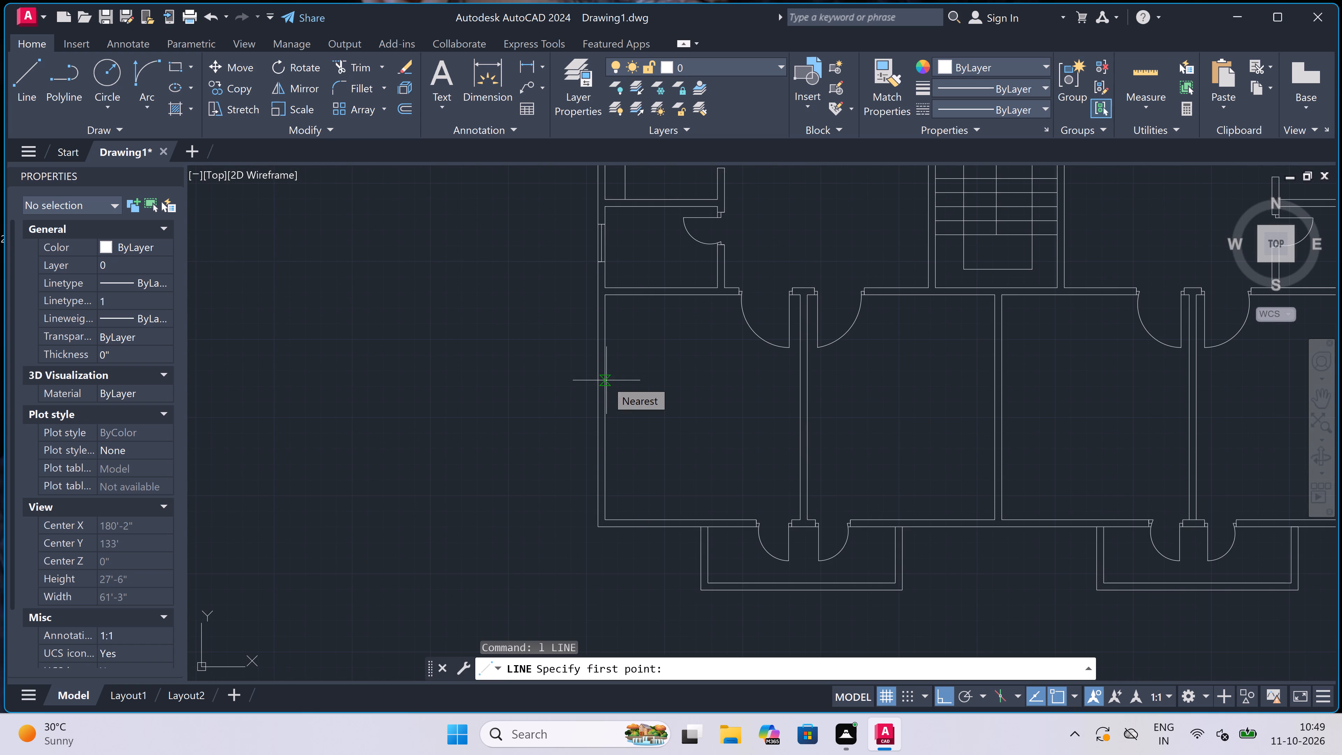
left_click(596, 346)
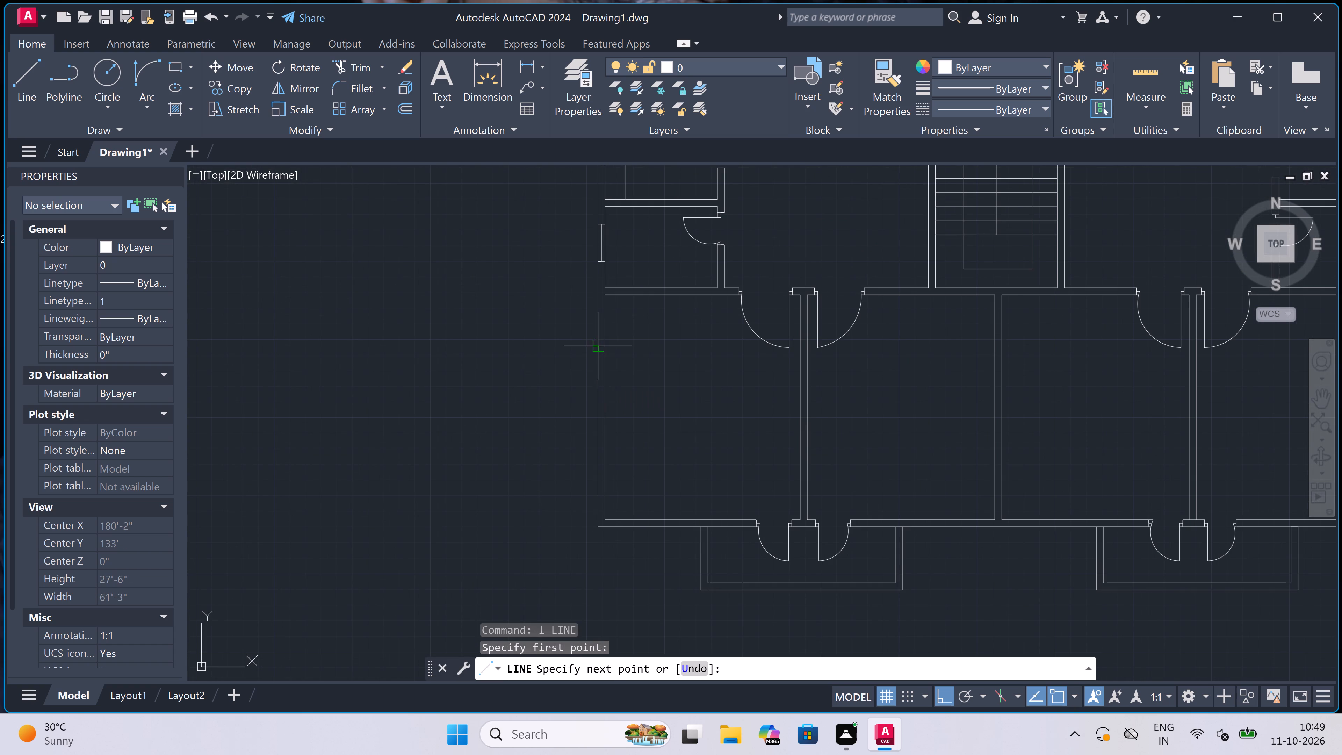
scroll(597, 345, "up", 2)
left_click(622, 345)
scroll(609, 341, "up", 2)
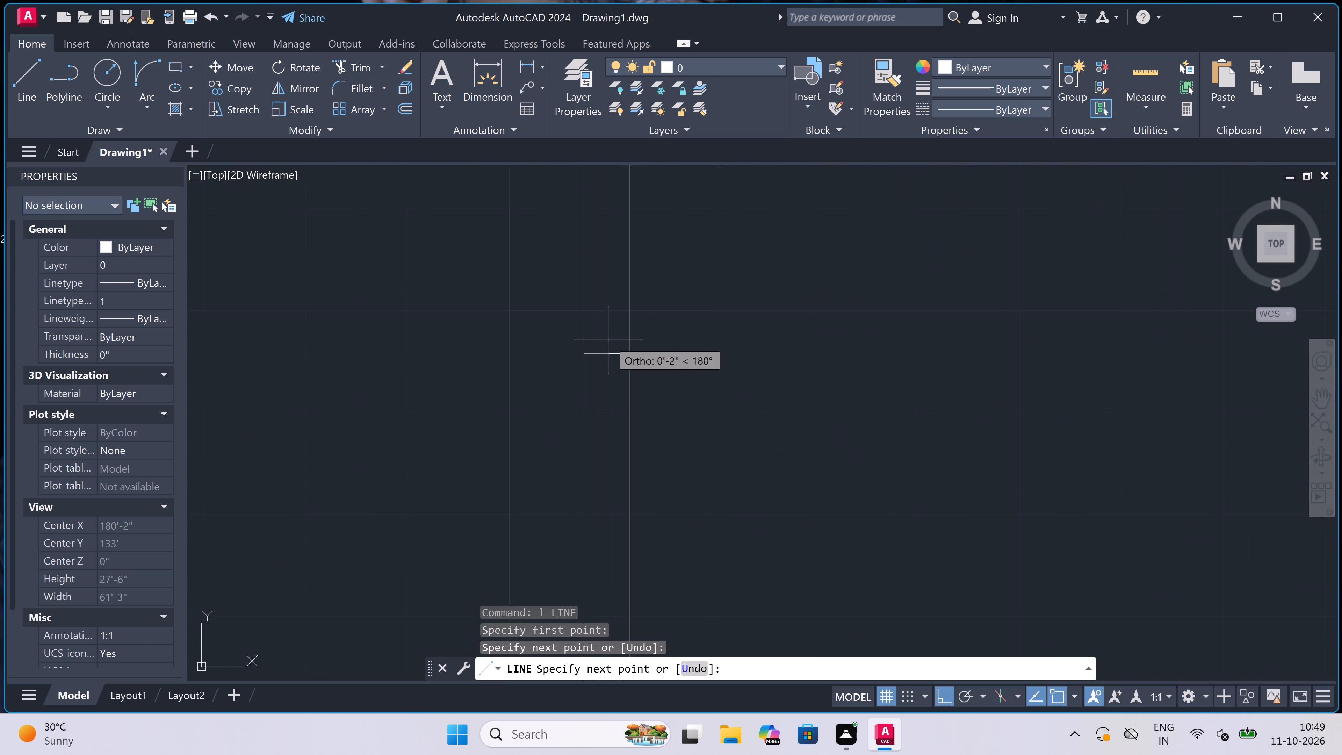
left_click_drag(604, 359, 605, 364)
type("5'")
key("space")
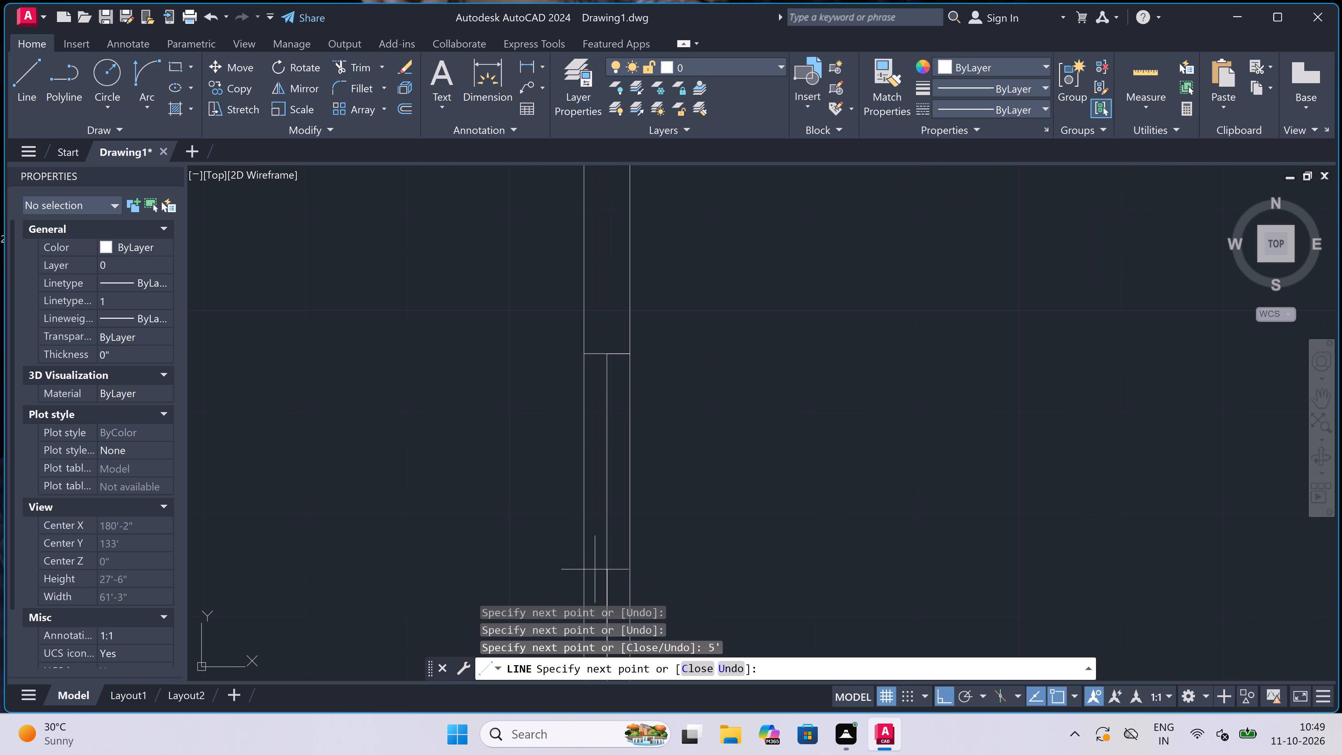
Close the west window's south end with a line across the full wall thickness at the end of the centre line.
scroll(591, 552, "down", 6)
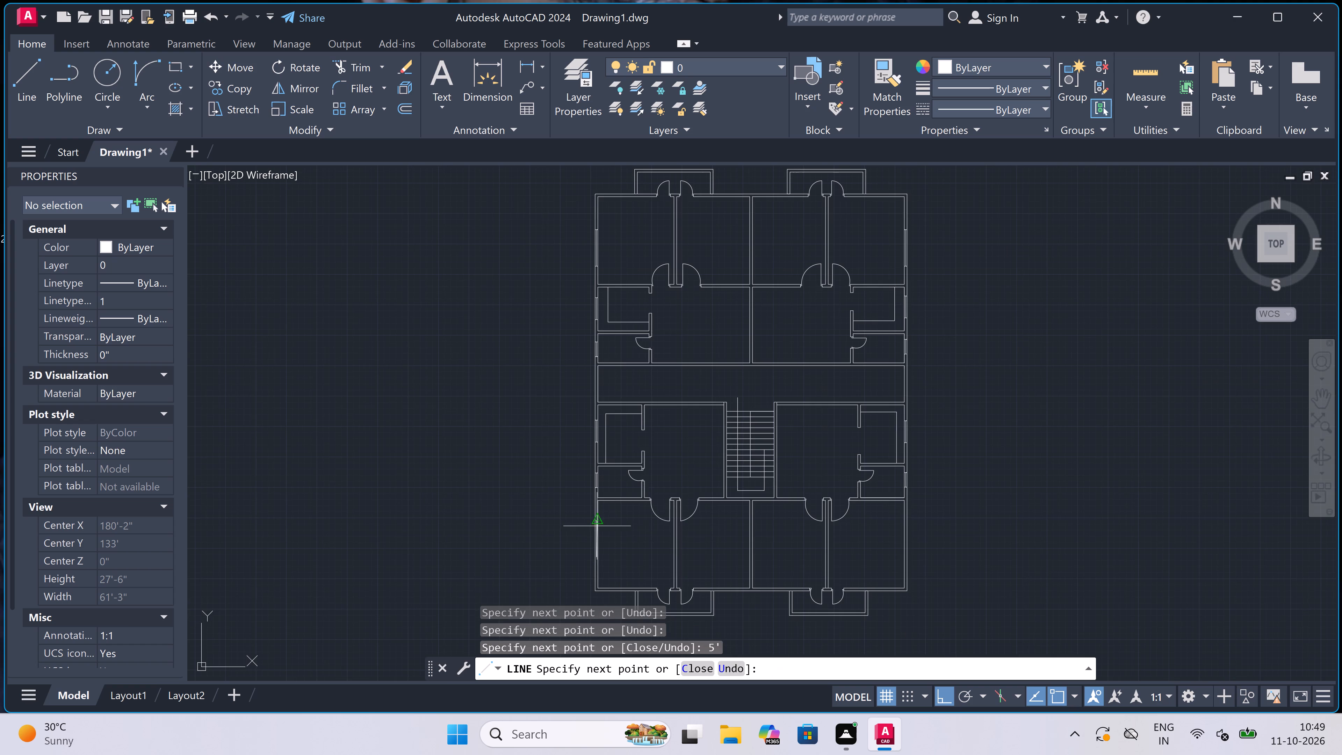
scroll(596, 551, "up", 3)
scroll(598, 589, "up", 3)
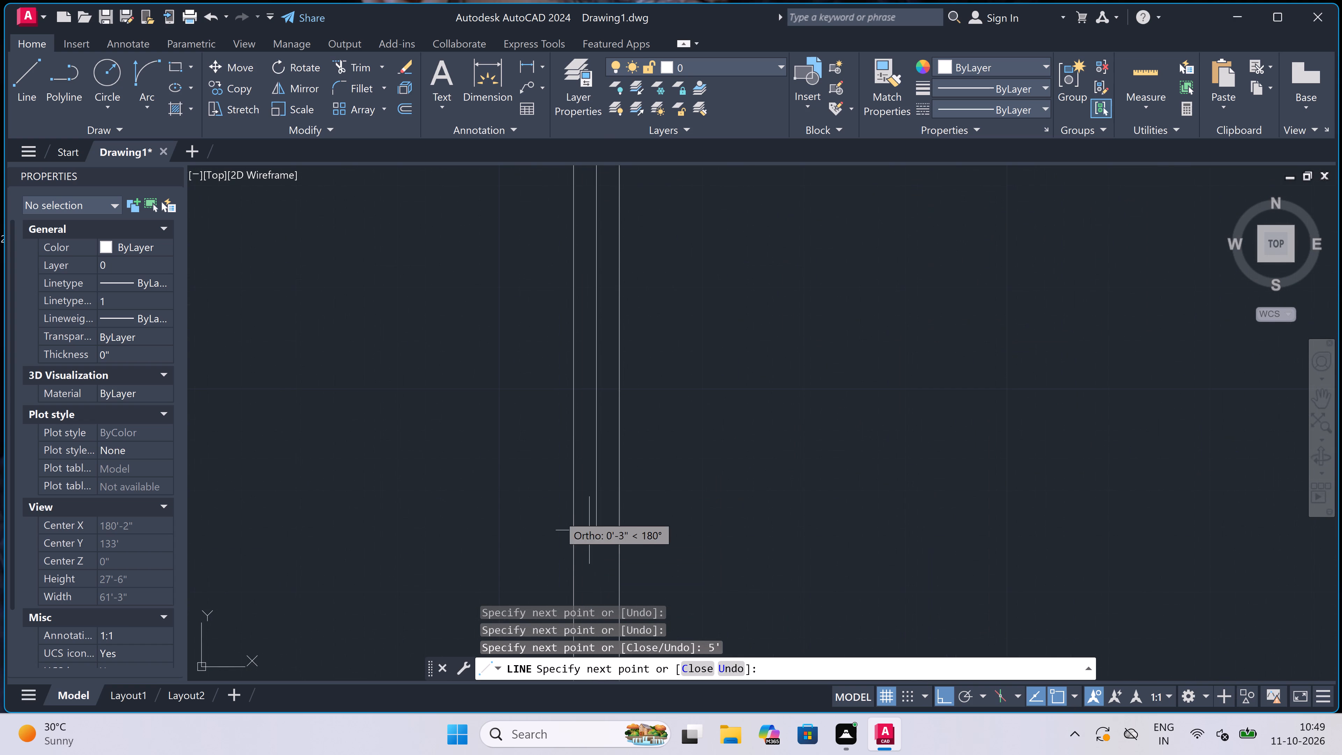
scroll(571, 540, "up", 2)
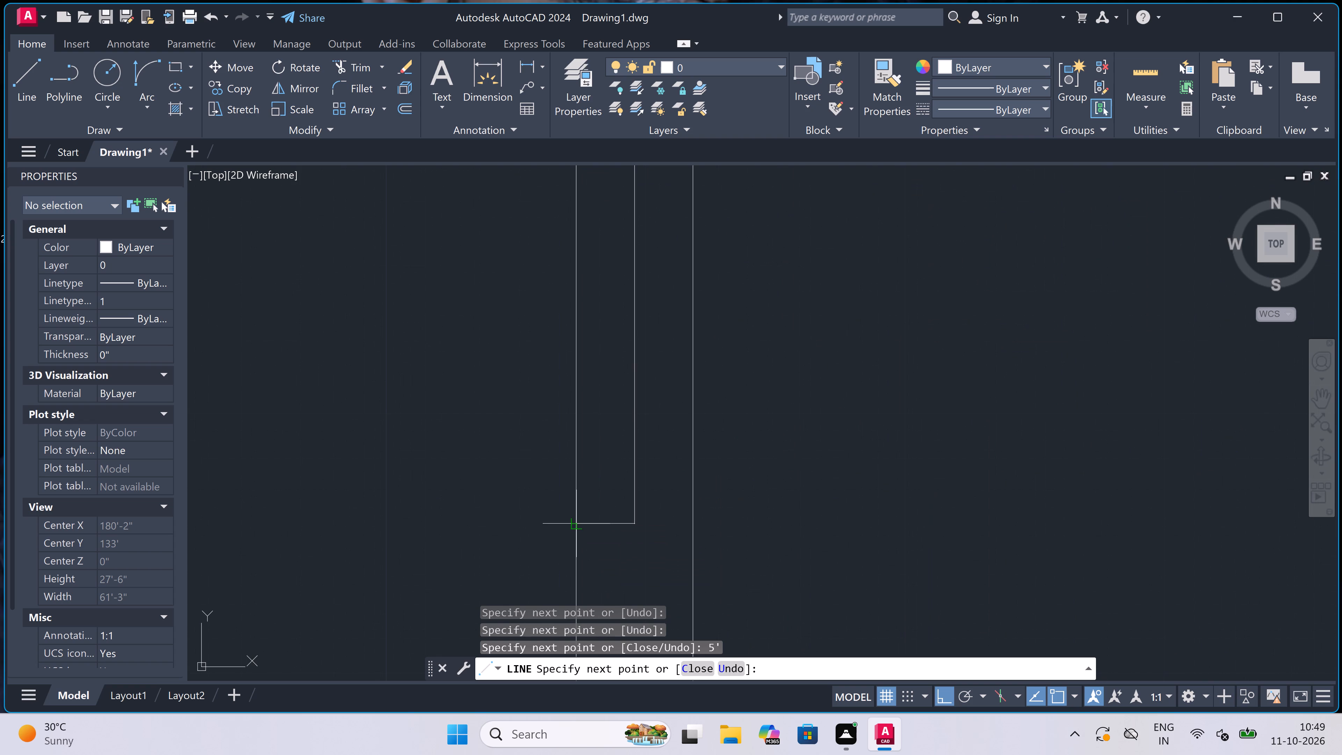
left_click(582, 521)
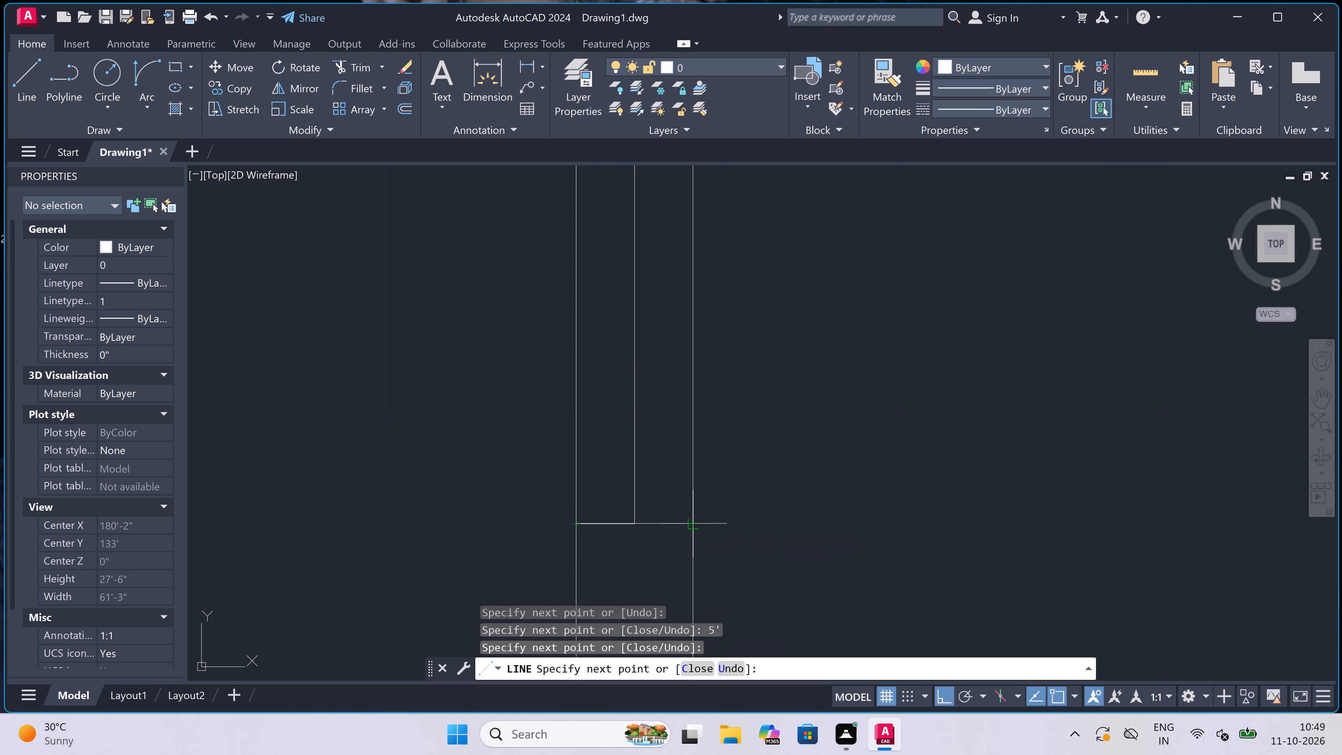
left_click(688, 523)
key("Escape")
Start a window in the southeast corner room's east wall: line across the wall, then a 5' line north from its midpoint.
key("space")
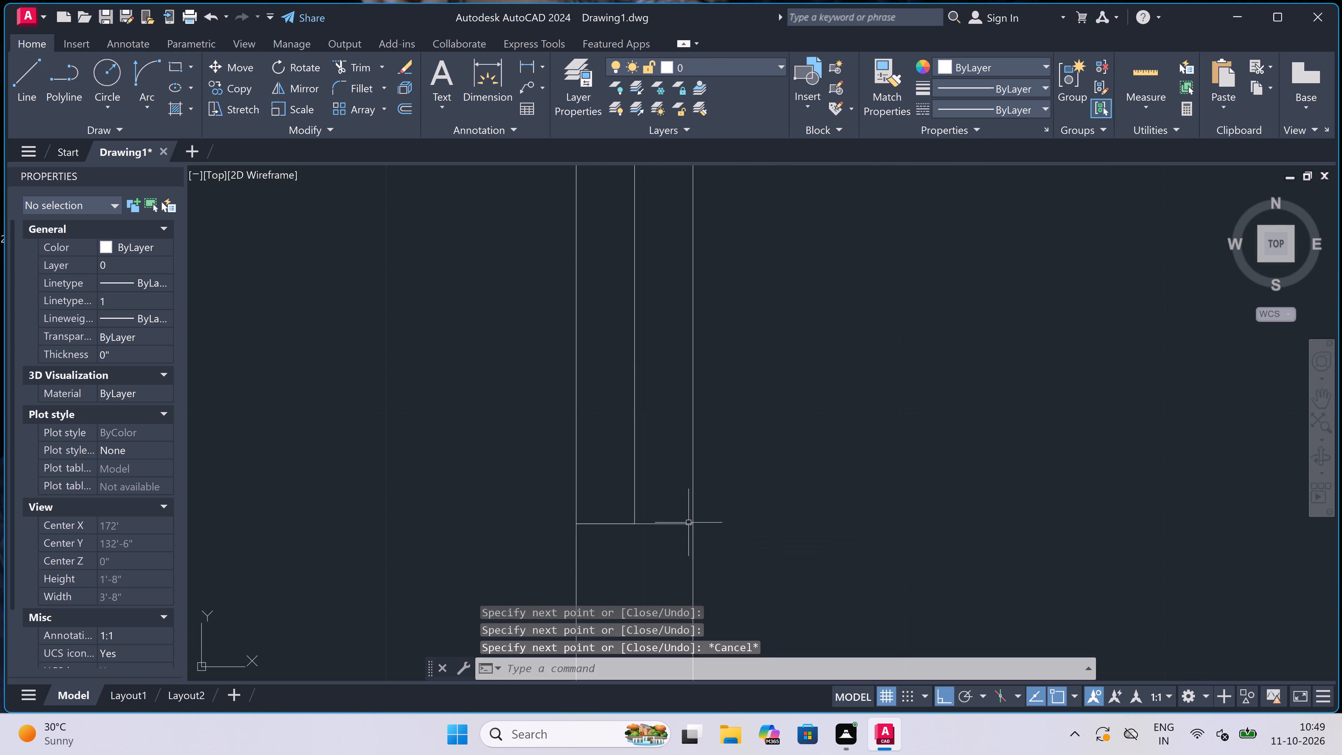
scroll(514, 440, "down", 6)
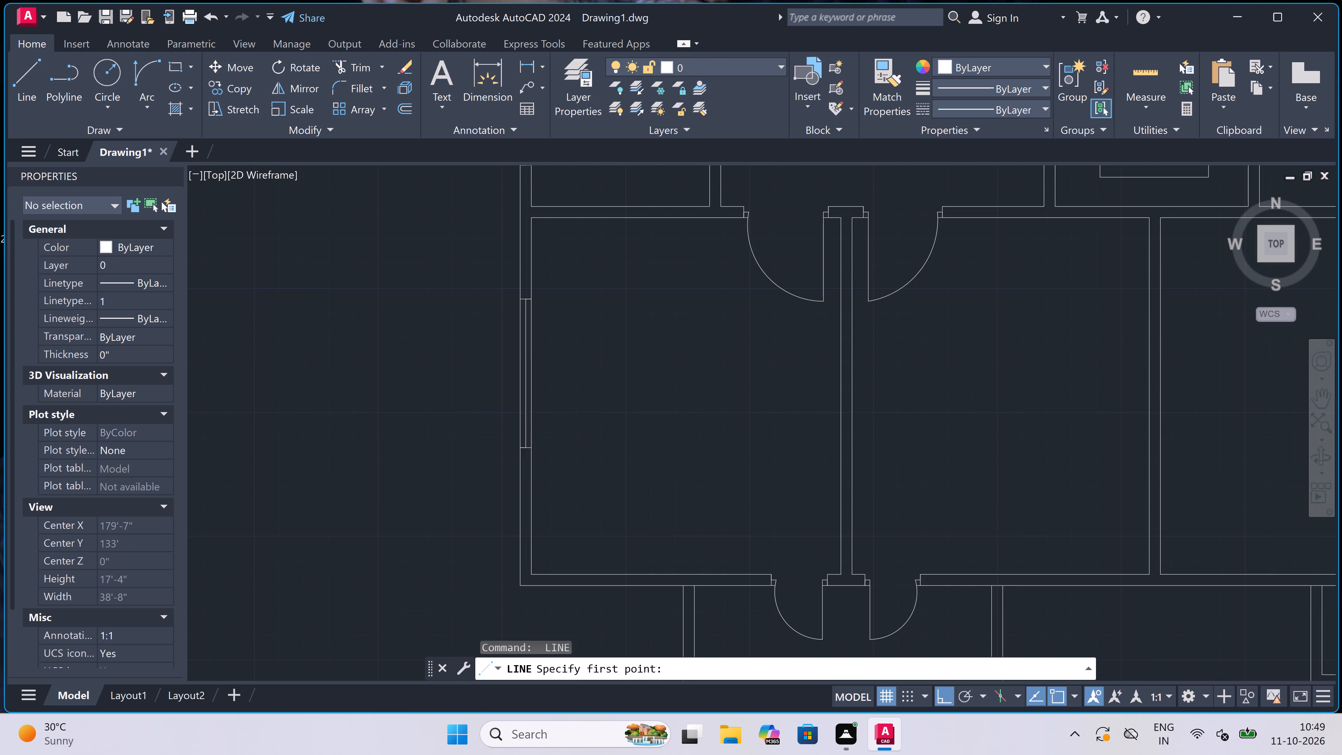
scroll(513, 441, "down", 1)
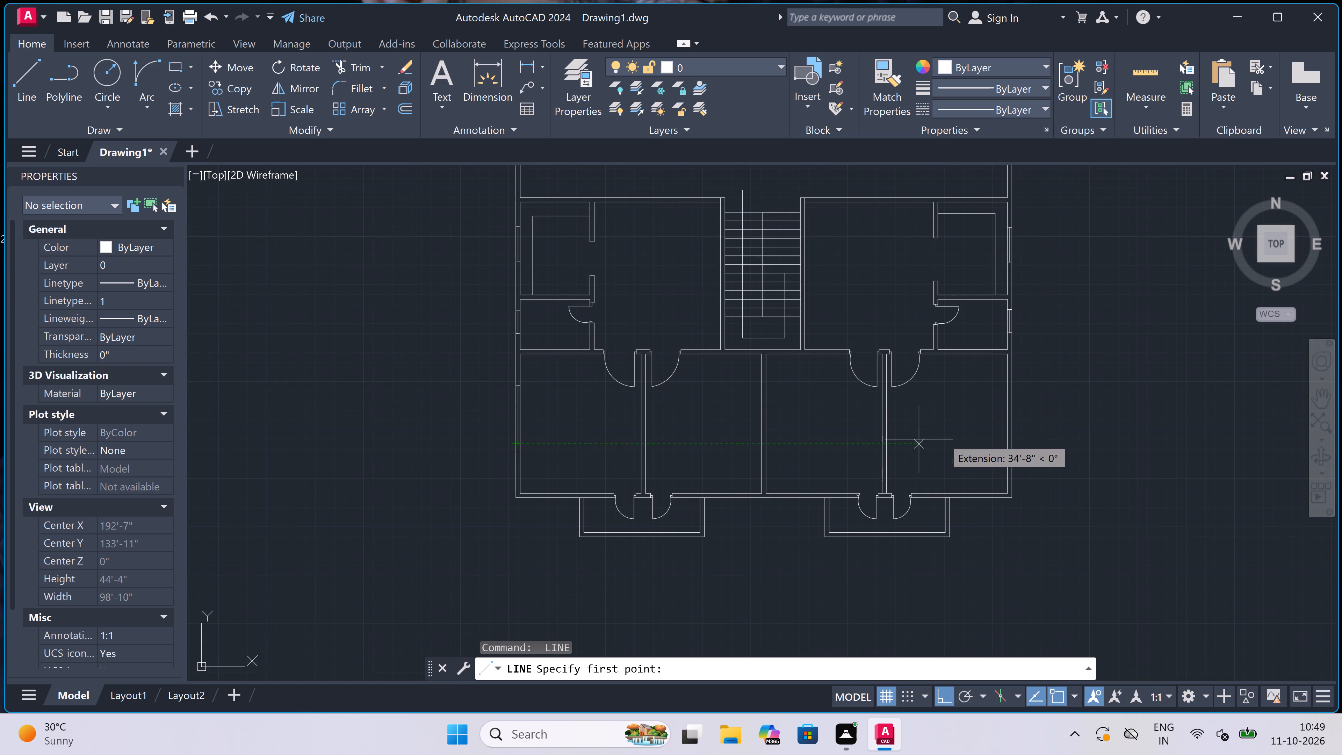
scroll(1016, 441, "up", 3)
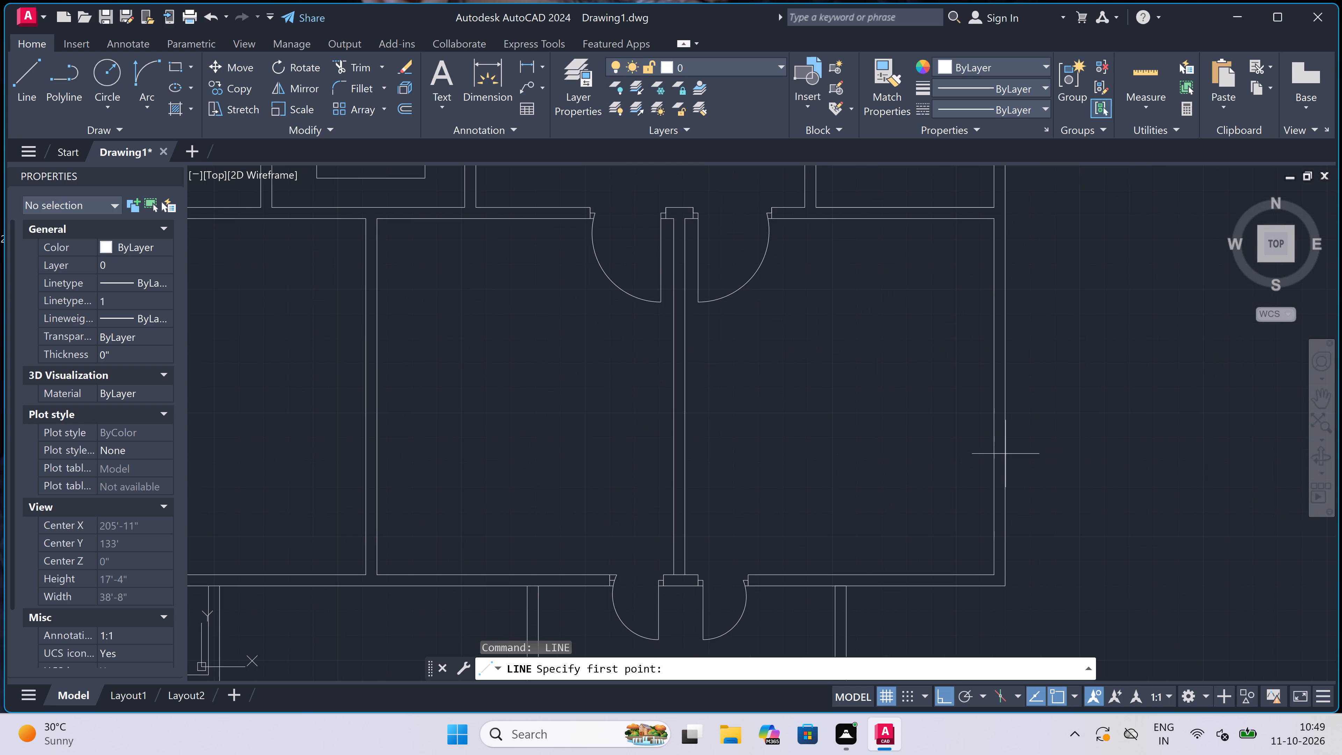
left_click(993, 452)
scroll(1003, 446, "up", 2)
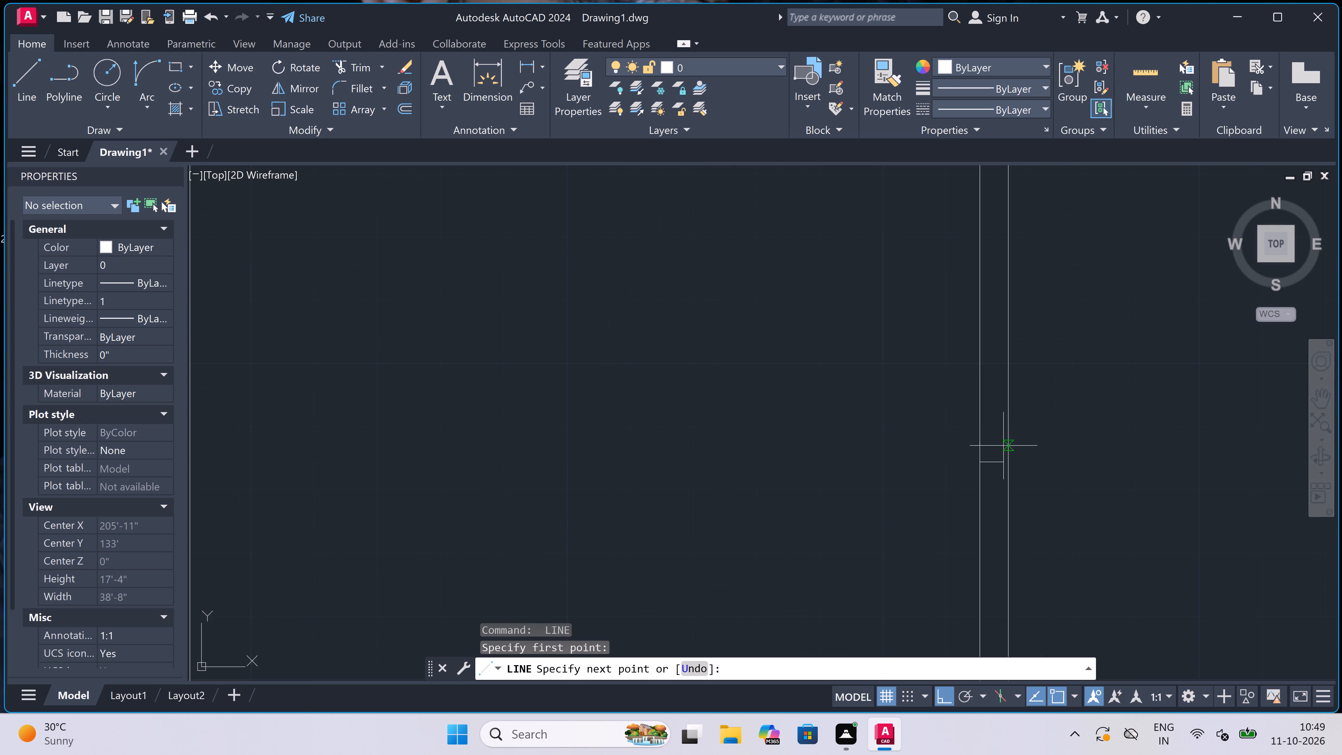
left_click(1011, 463)
left_click(995, 469)
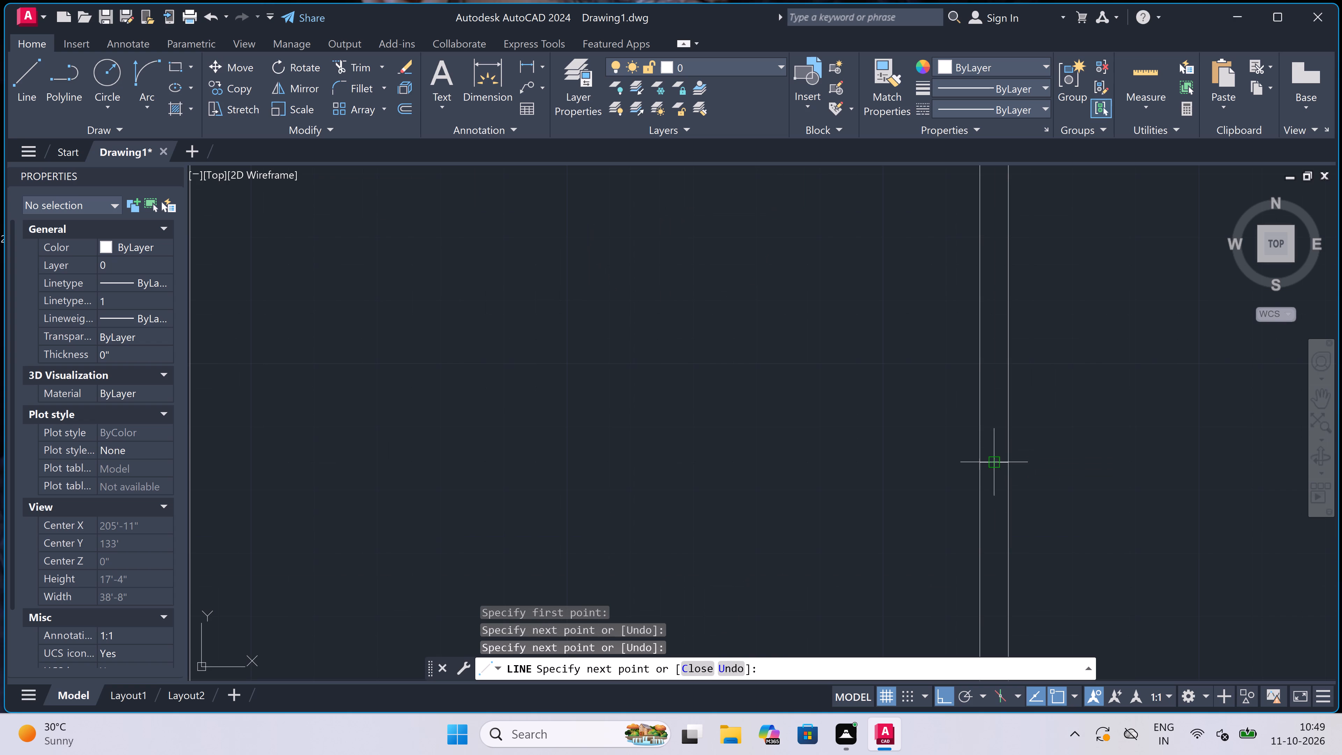
type("5'")
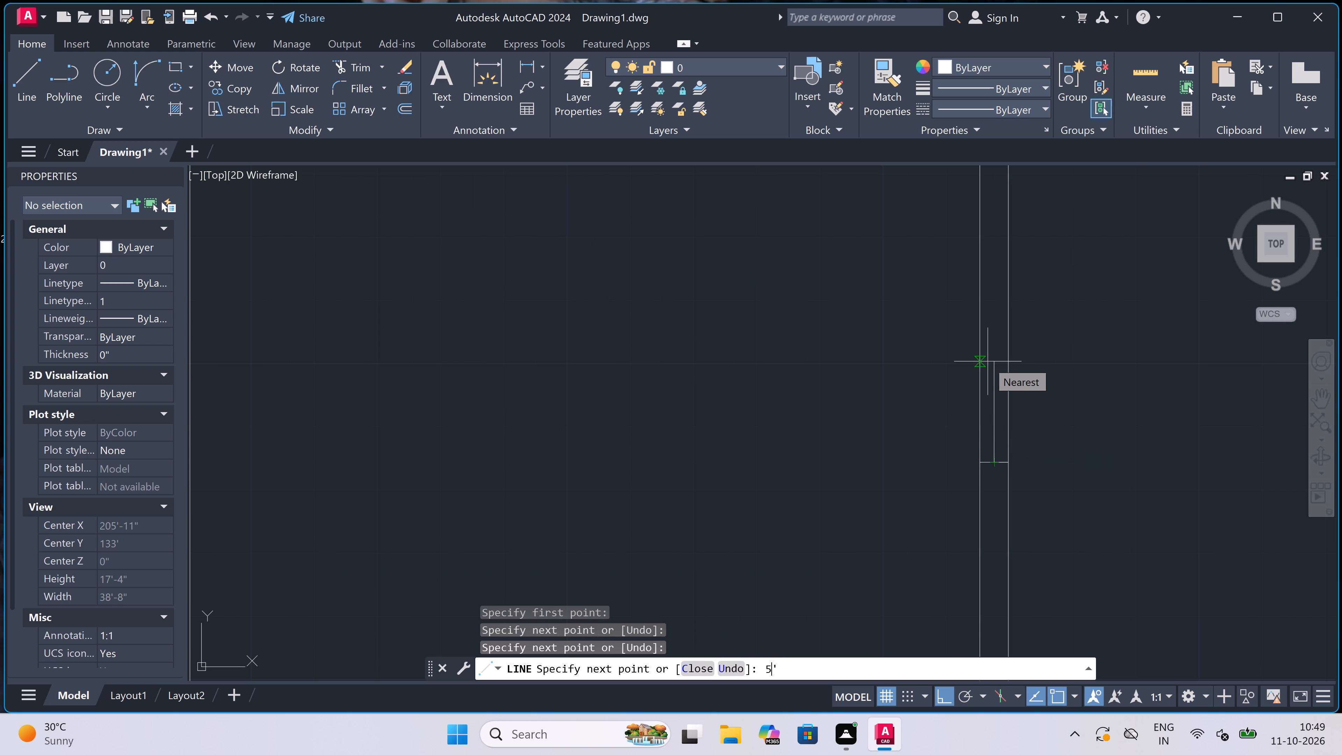
key("space")
Close the east window's north end with a line across the full wall thickness at the end of the centre line.
scroll(988, 361, "down", 3)
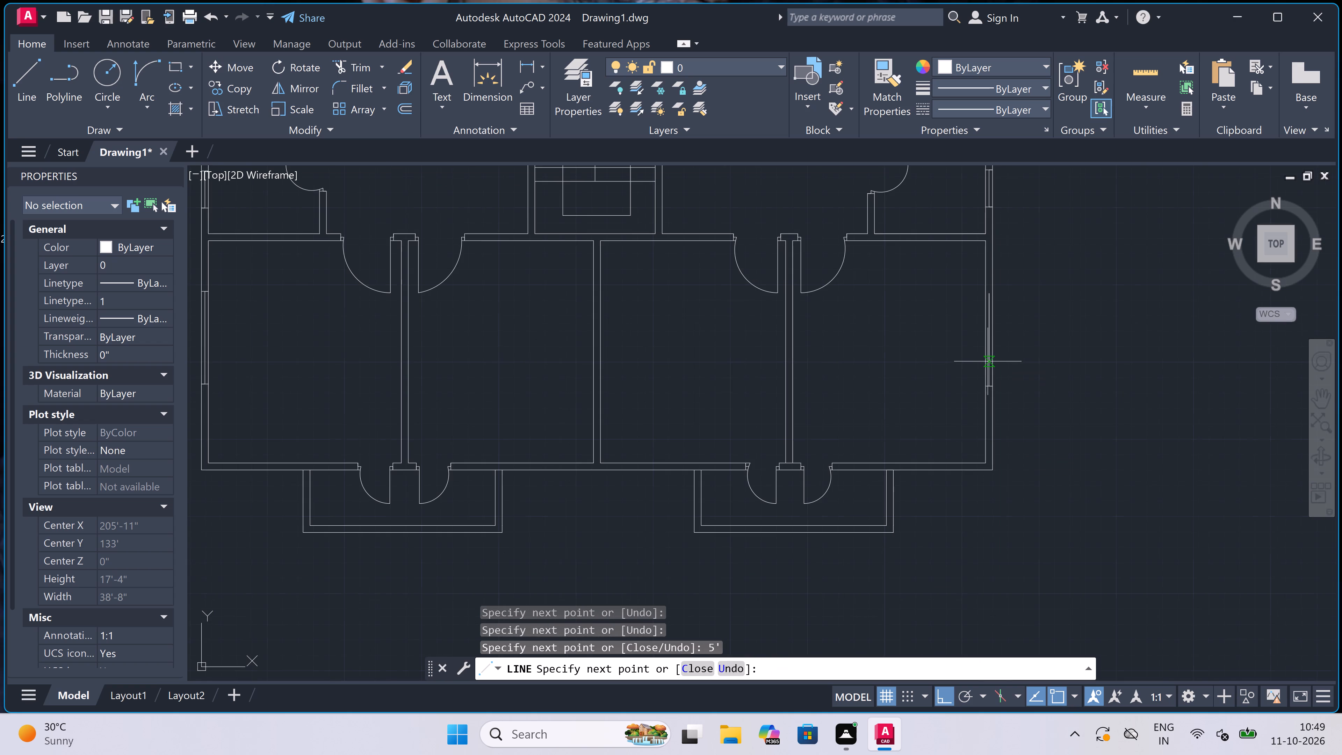
scroll(988, 292, "up", 4)
scroll(1023, 286, "up", 3)
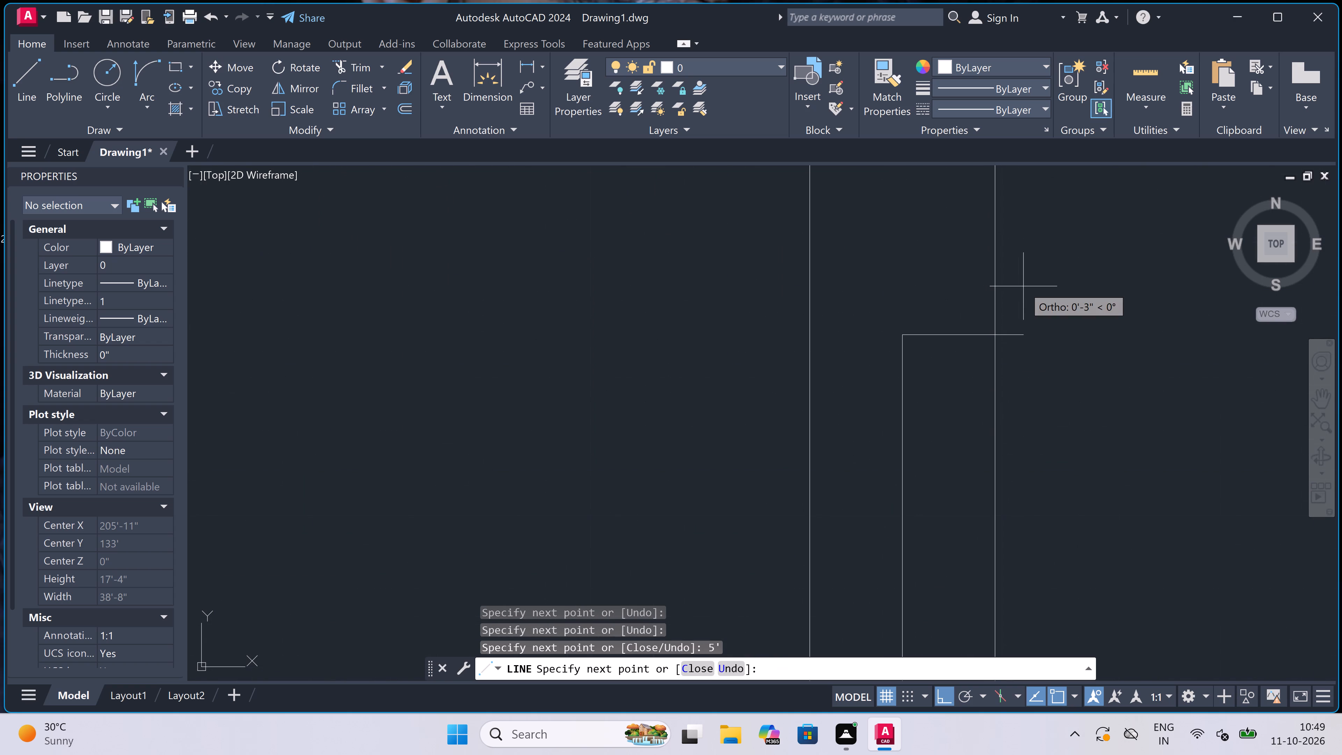
left_click(996, 337)
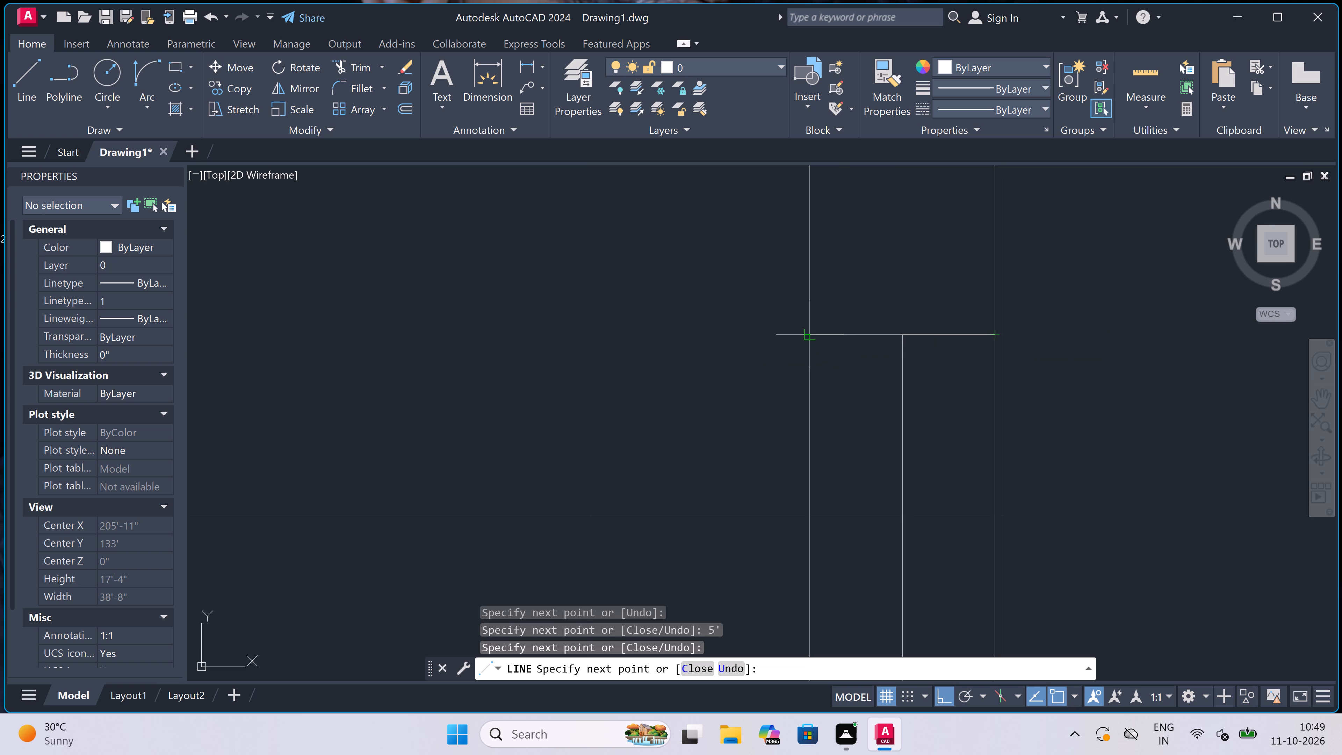
left_click(811, 332)
key("Escape")
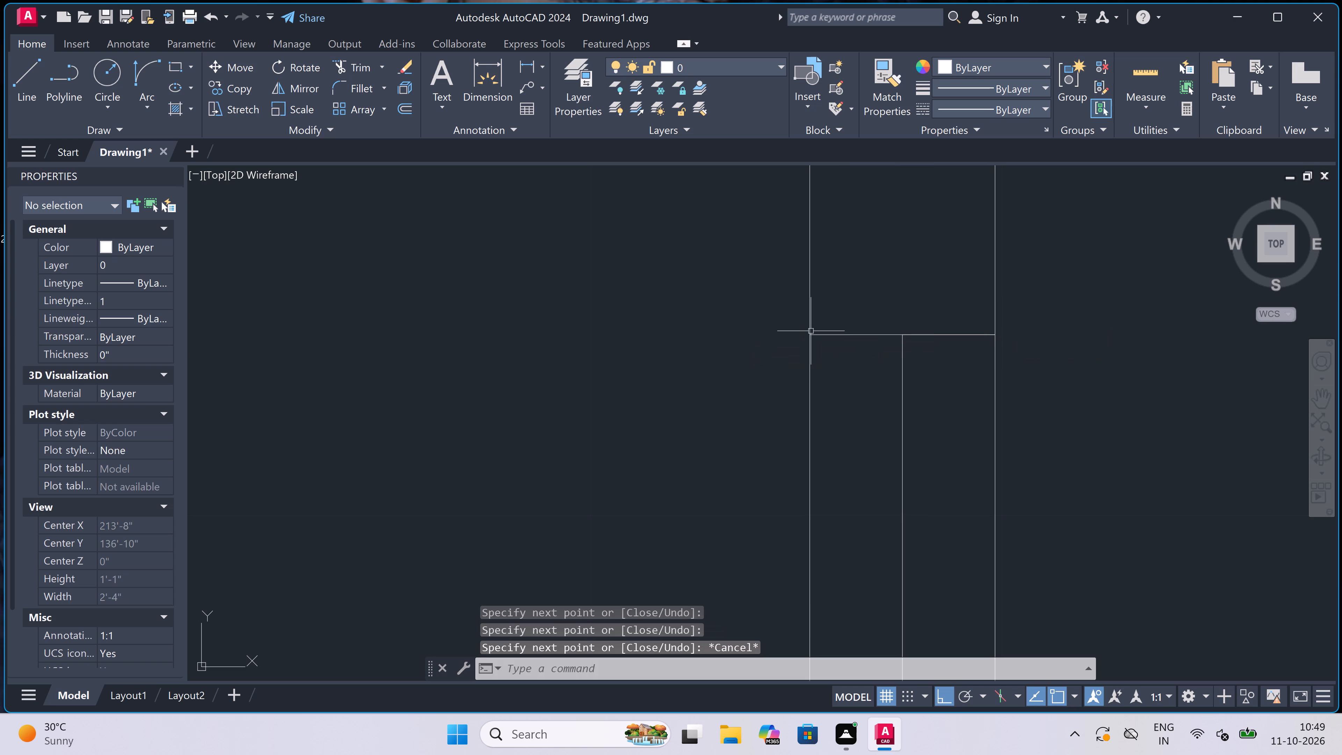
Draw a window about 3.5' long in the south wall, between the central partition and the southeast balcony, with end lines and a centre line.
key("space")
scroll(689, 375, "down", 1)
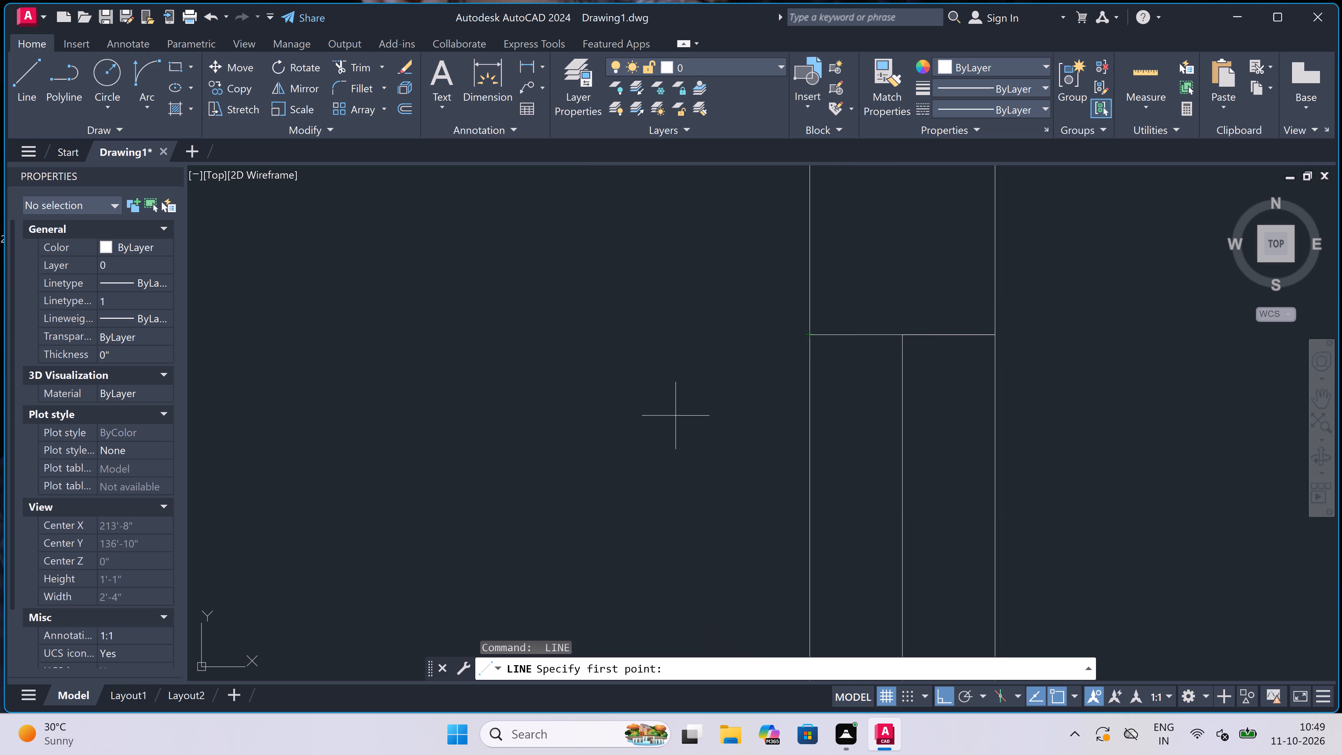
scroll(689, 375, "down", 8)
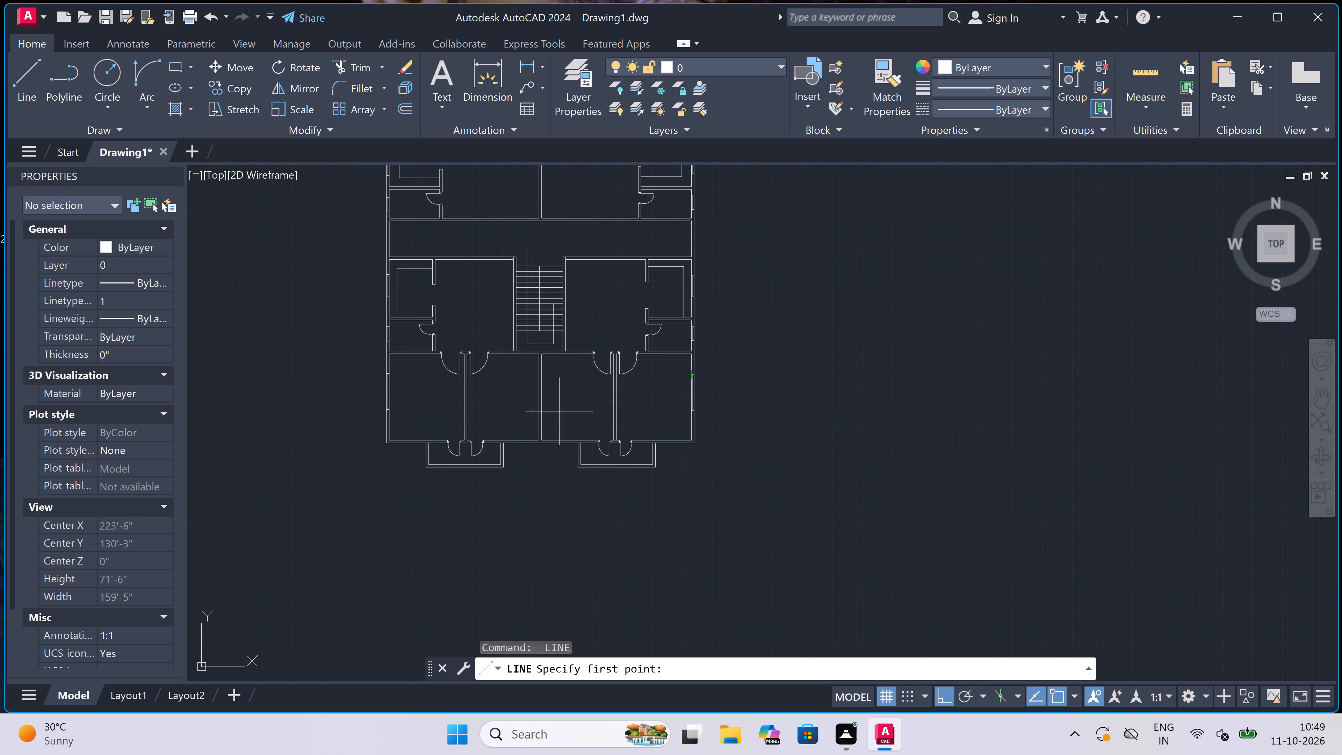
scroll(541, 441, "up", 5)
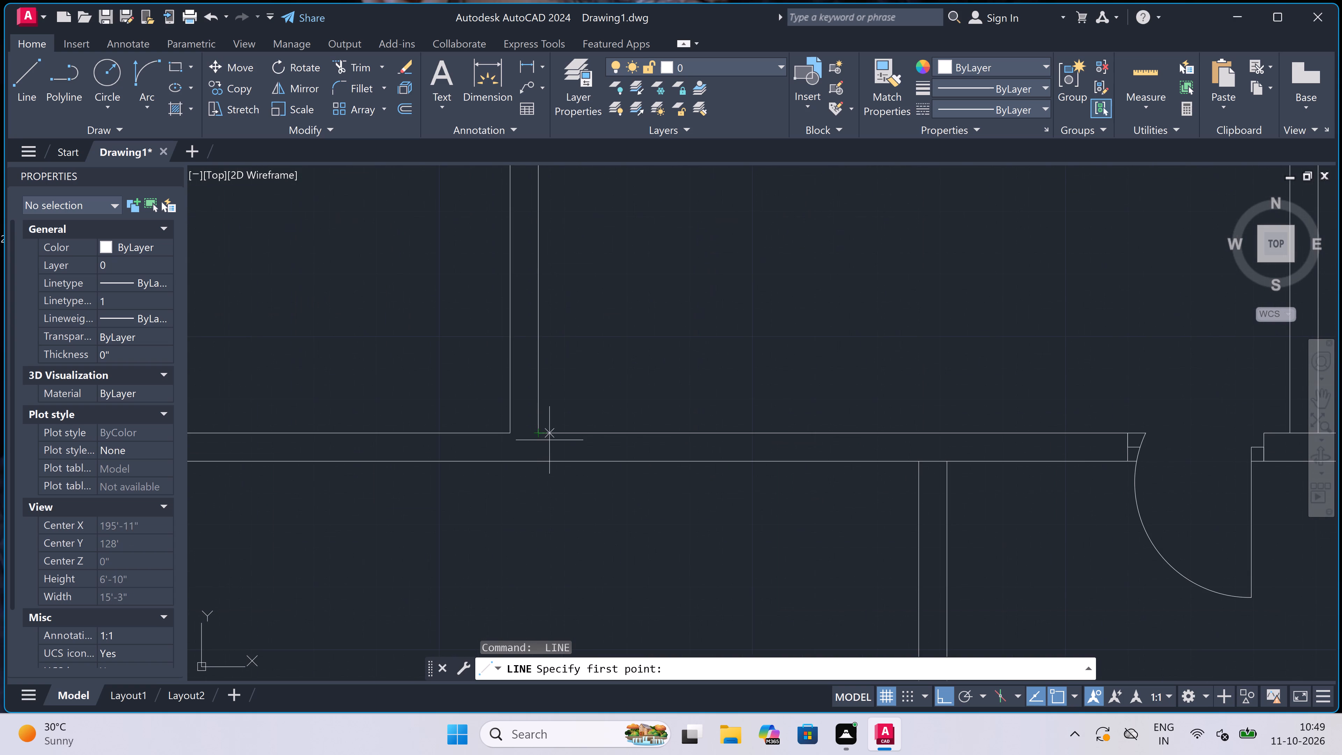
left_click(593, 435)
left_click(592, 468)
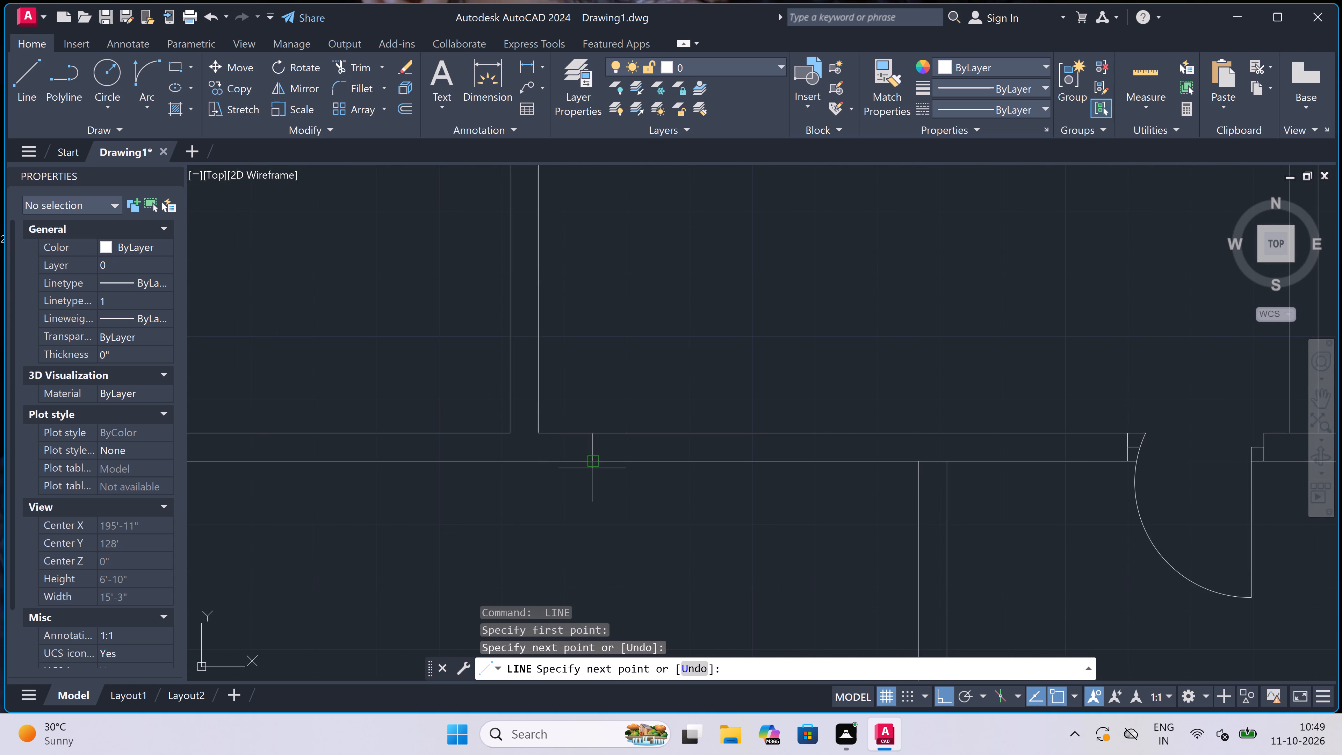
left_click(594, 447)
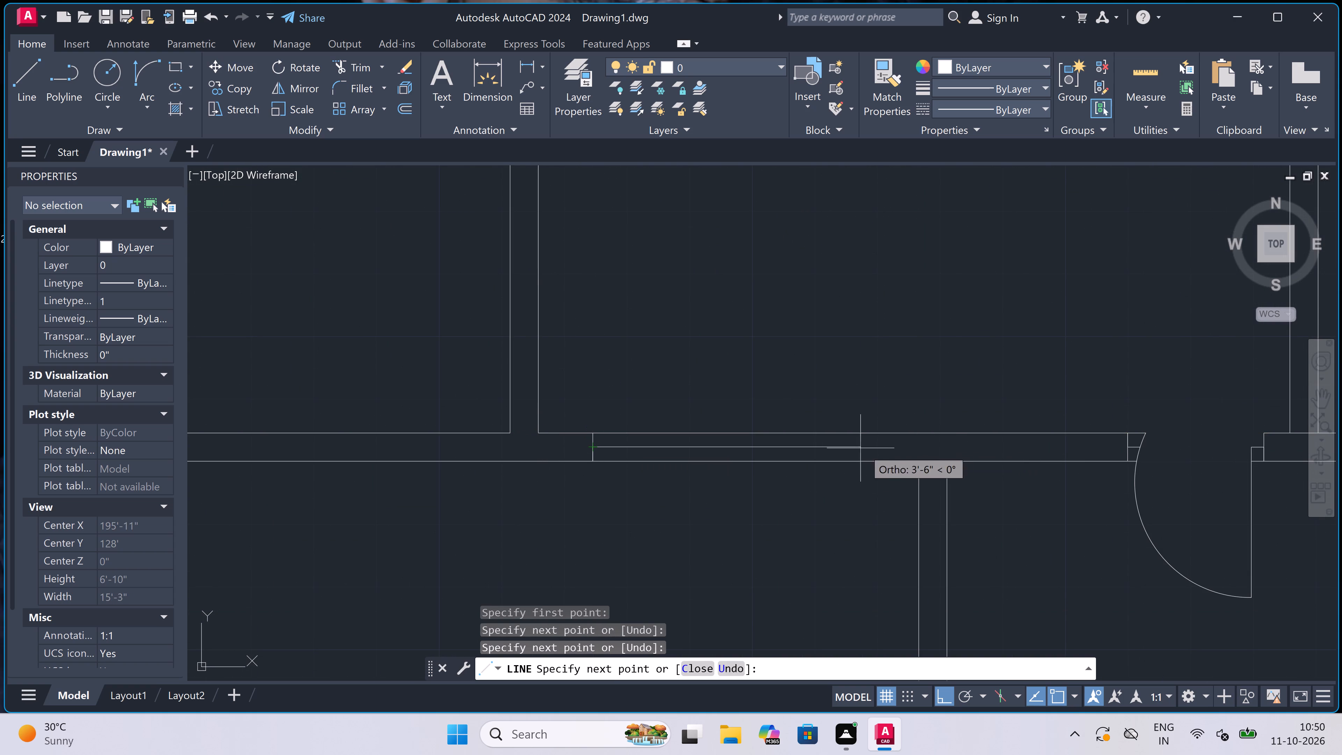
left_click(872, 447)
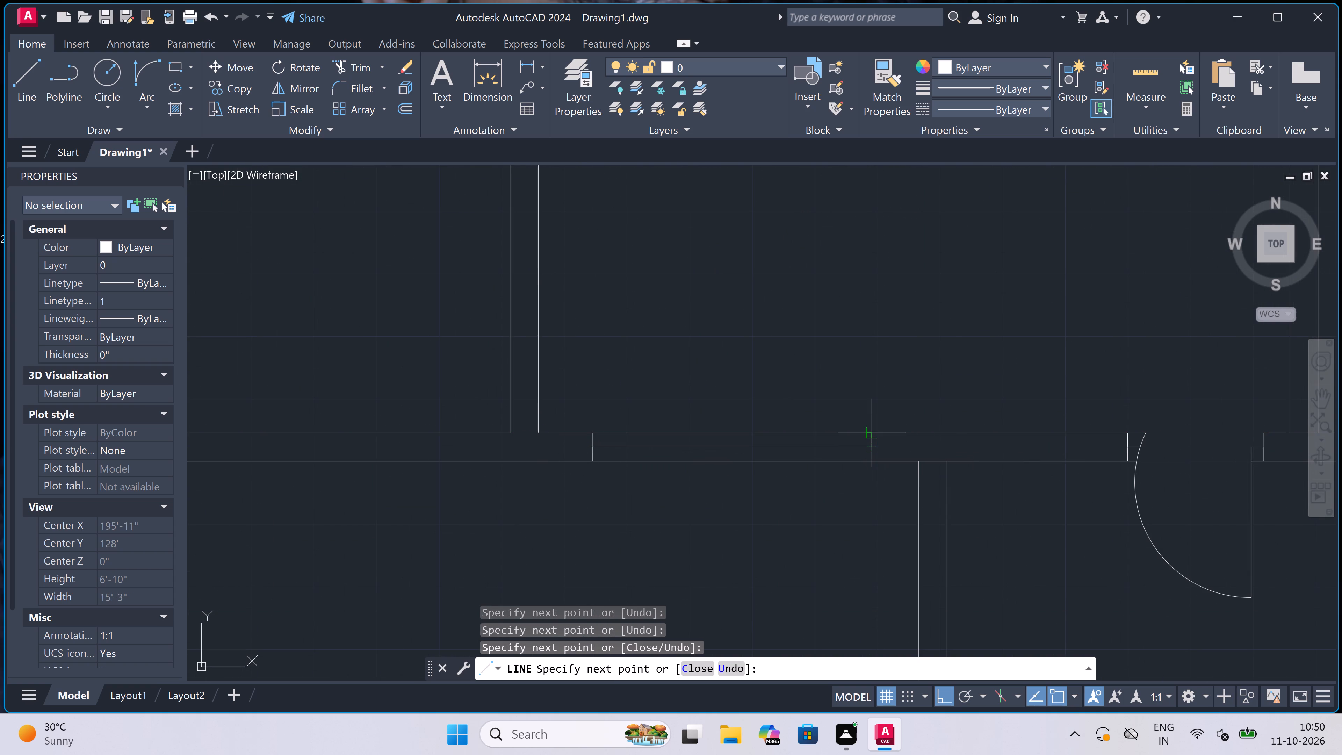
left_click(869, 432)
left_click(870, 467)
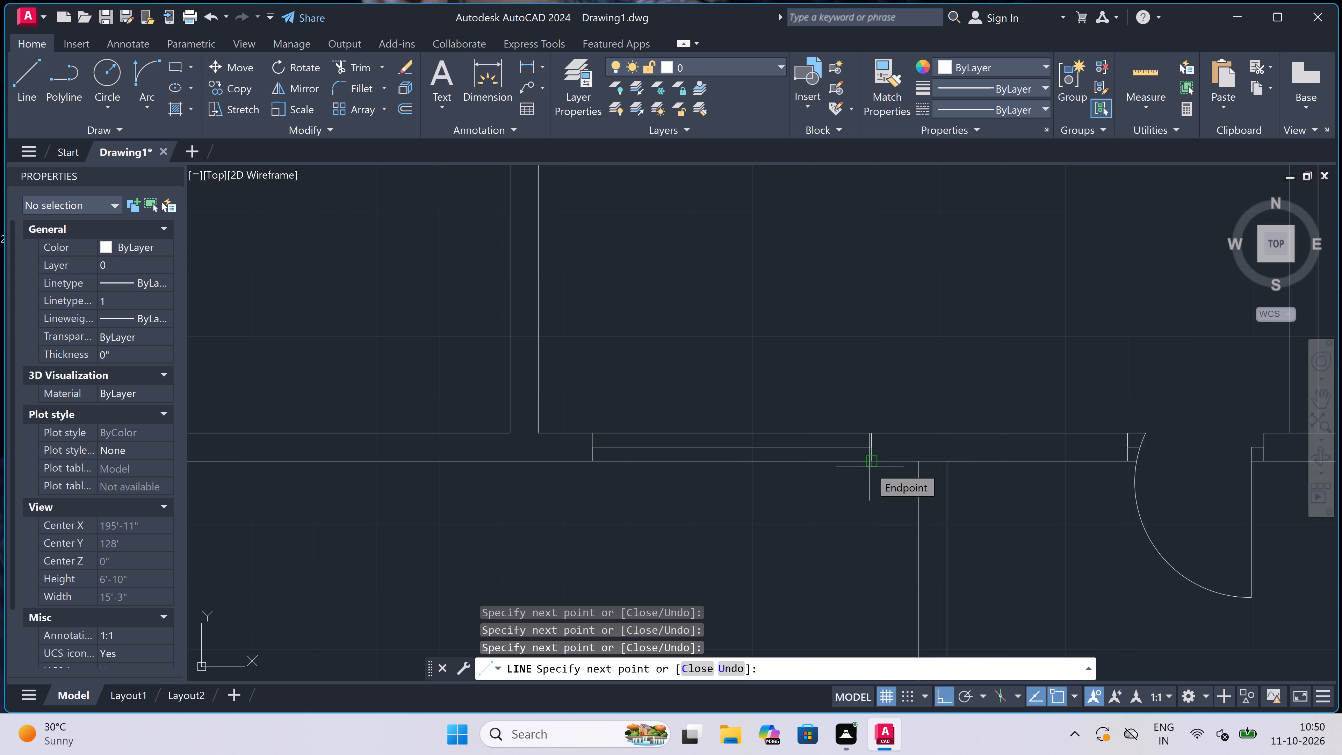
key("Escape")
Draw a window about 3.5' long in the south wall, between the southwest balcony and the central partition, with end lines and a centre line.
key("space")
scroll(863, 361, "down", 4)
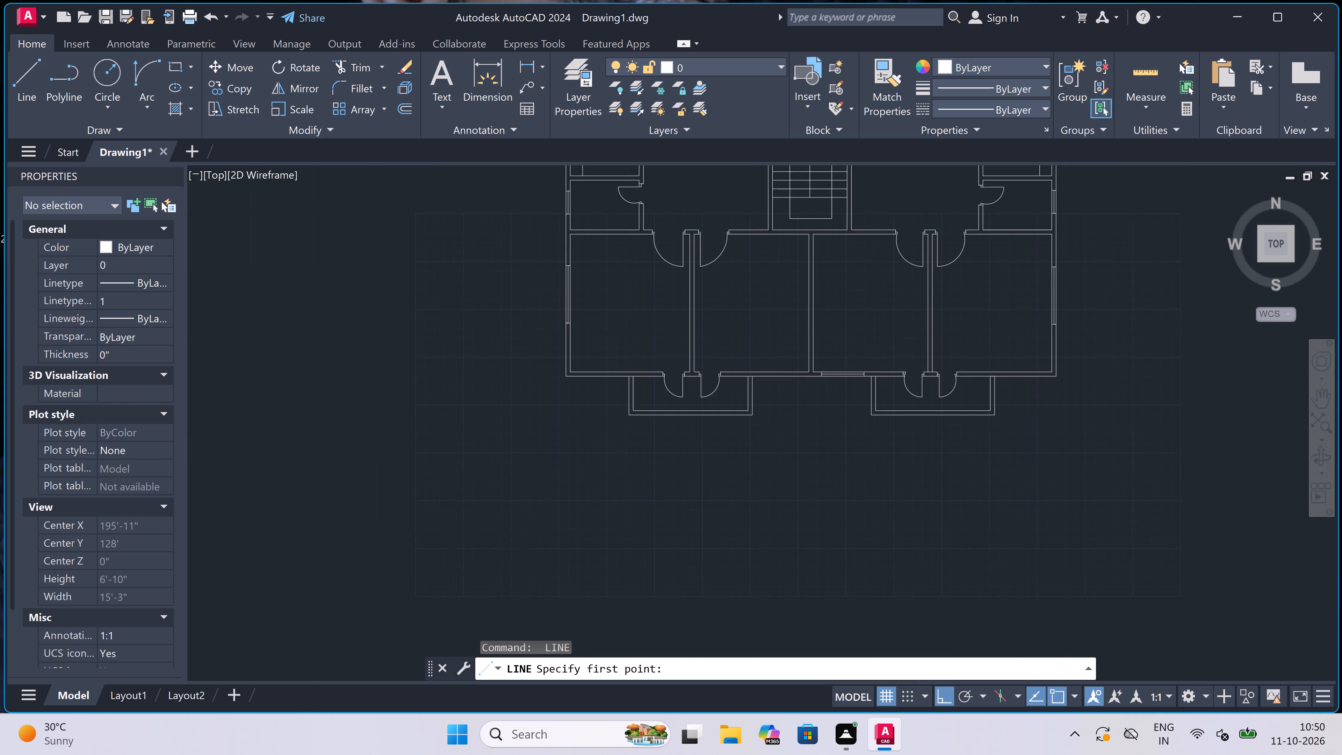
scroll(770, 376, "up", 4)
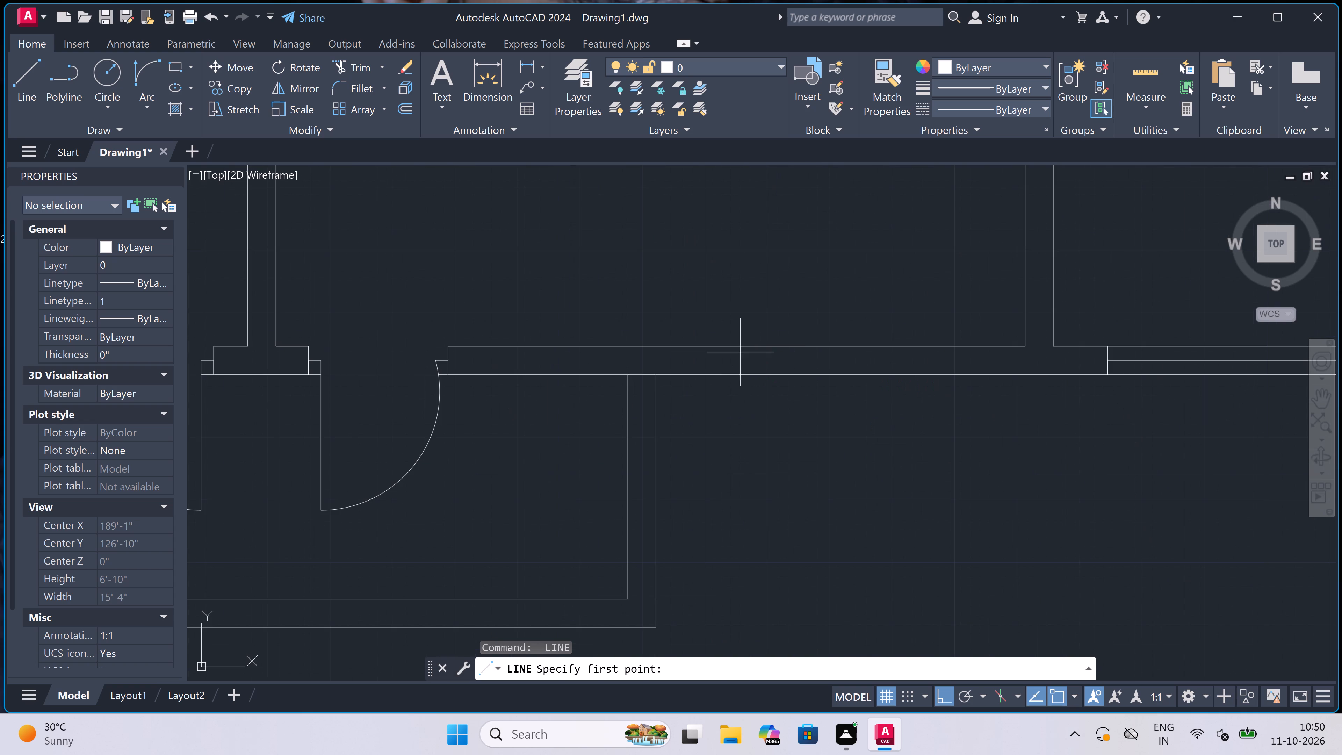
left_click(702, 345)
left_click(702, 371)
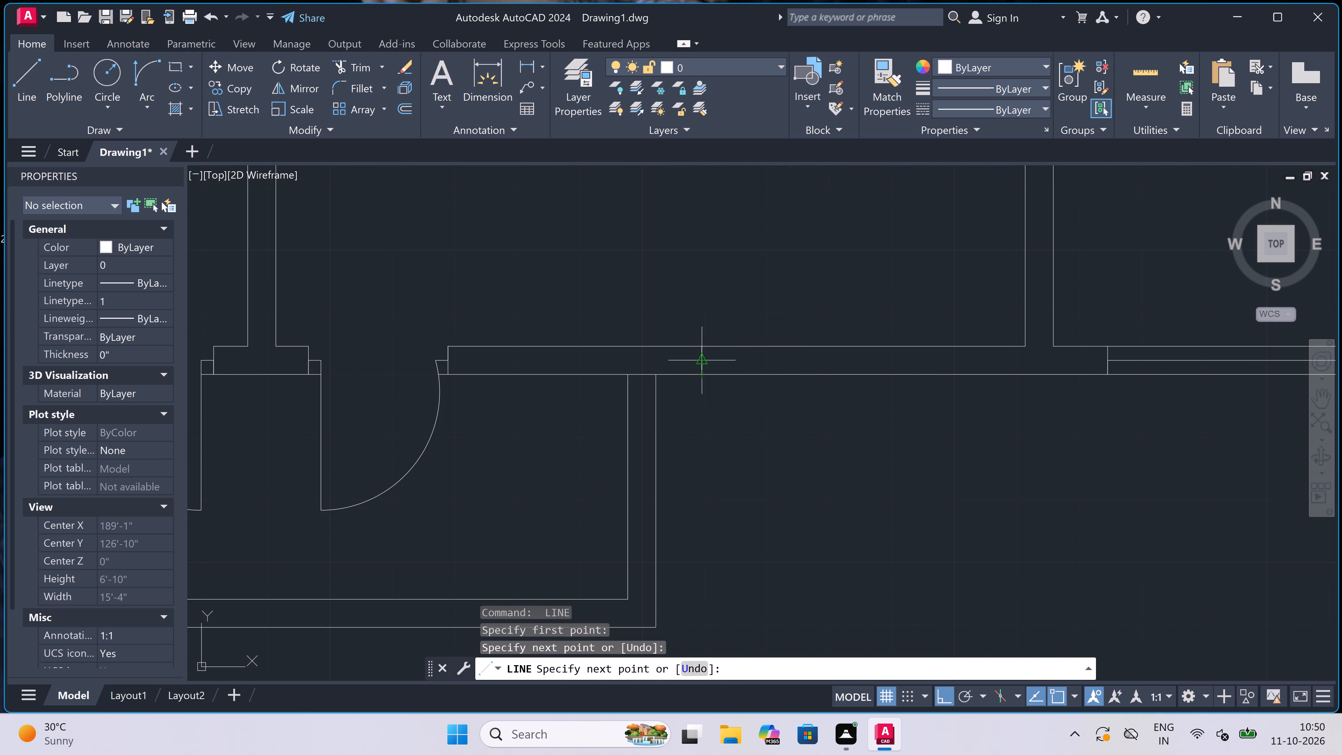
left_click(703, 360)
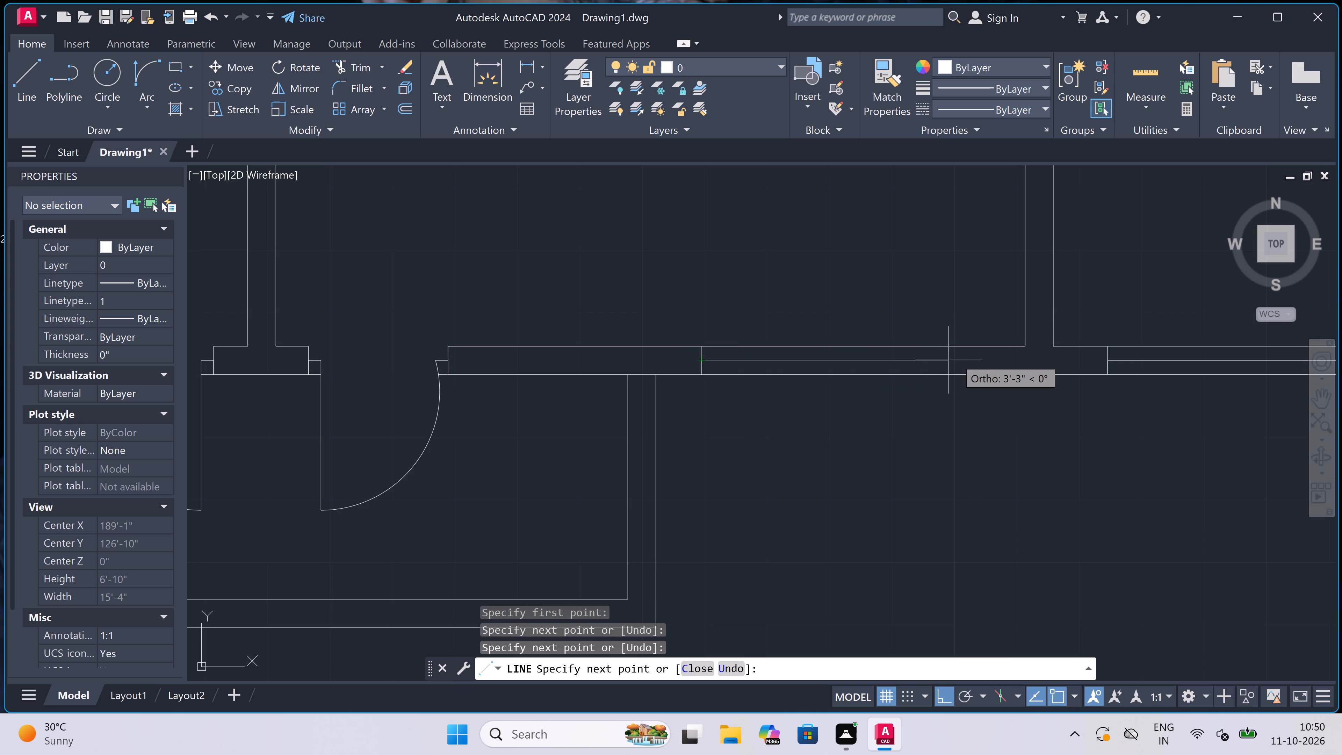
left_click(969, 358)
left_click(970, 348)
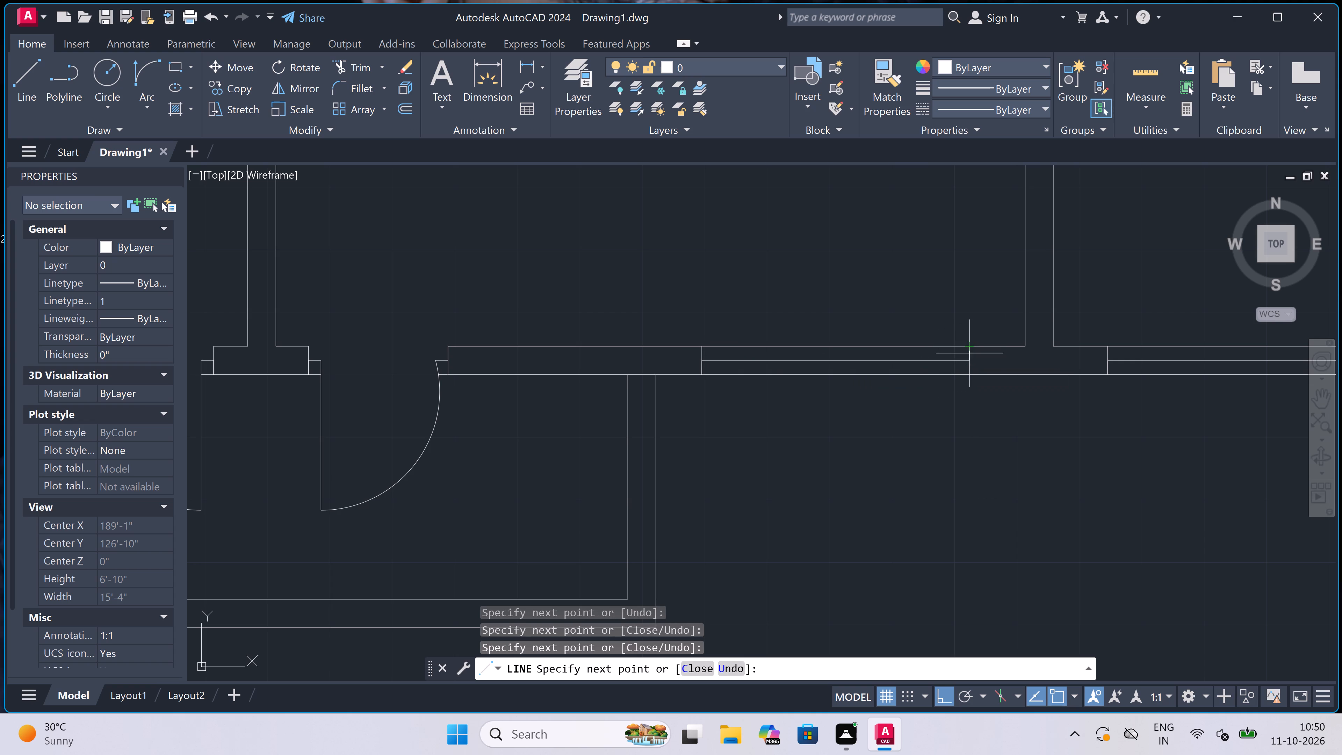
left_click(972, 374)
key("Escape")
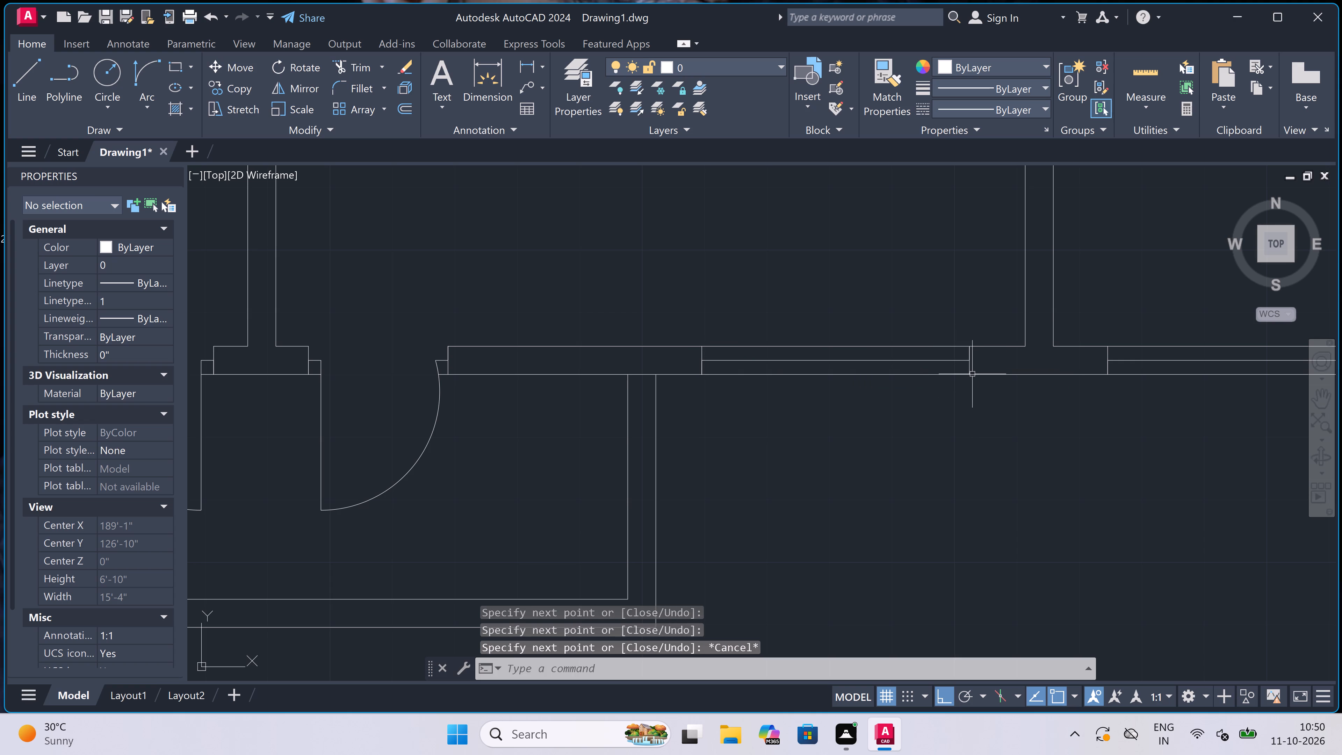
Draw a window about 3'-9" long in the north wall, between the northwest balcony and the central partition, with end lines and a centre line.
scroll(733, 408, "down", 5)
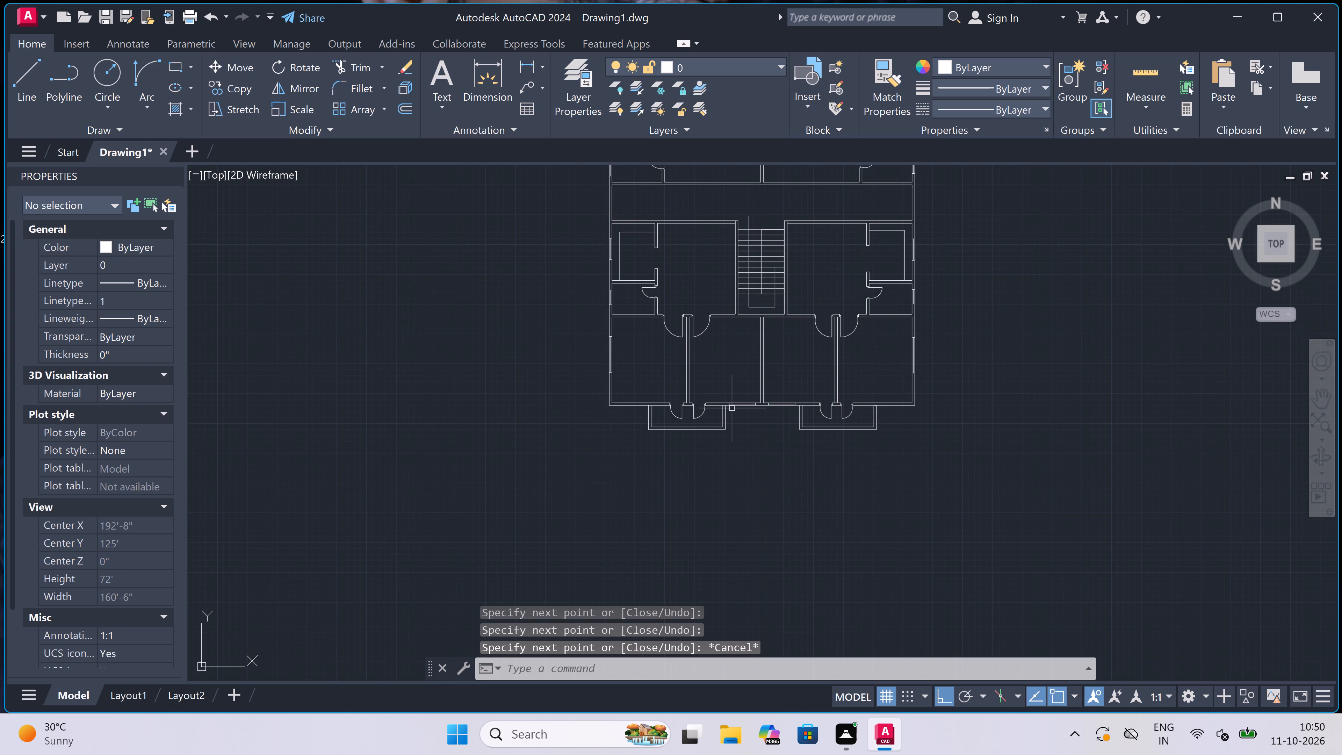
scroll(732, 408, "down", 3)
scroll(738, 305, "up", 5)
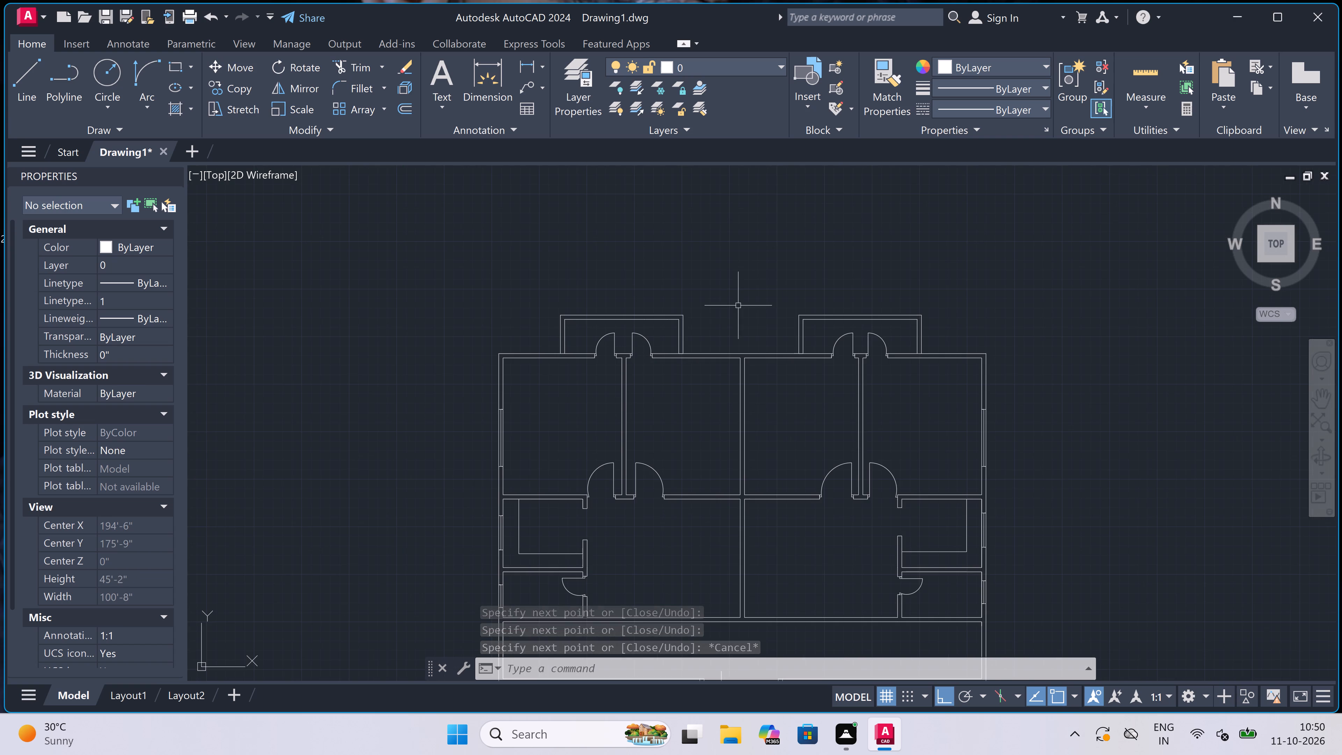
scroll(756, 336, "up", 5)
scroll(756, 336, "down", 2)
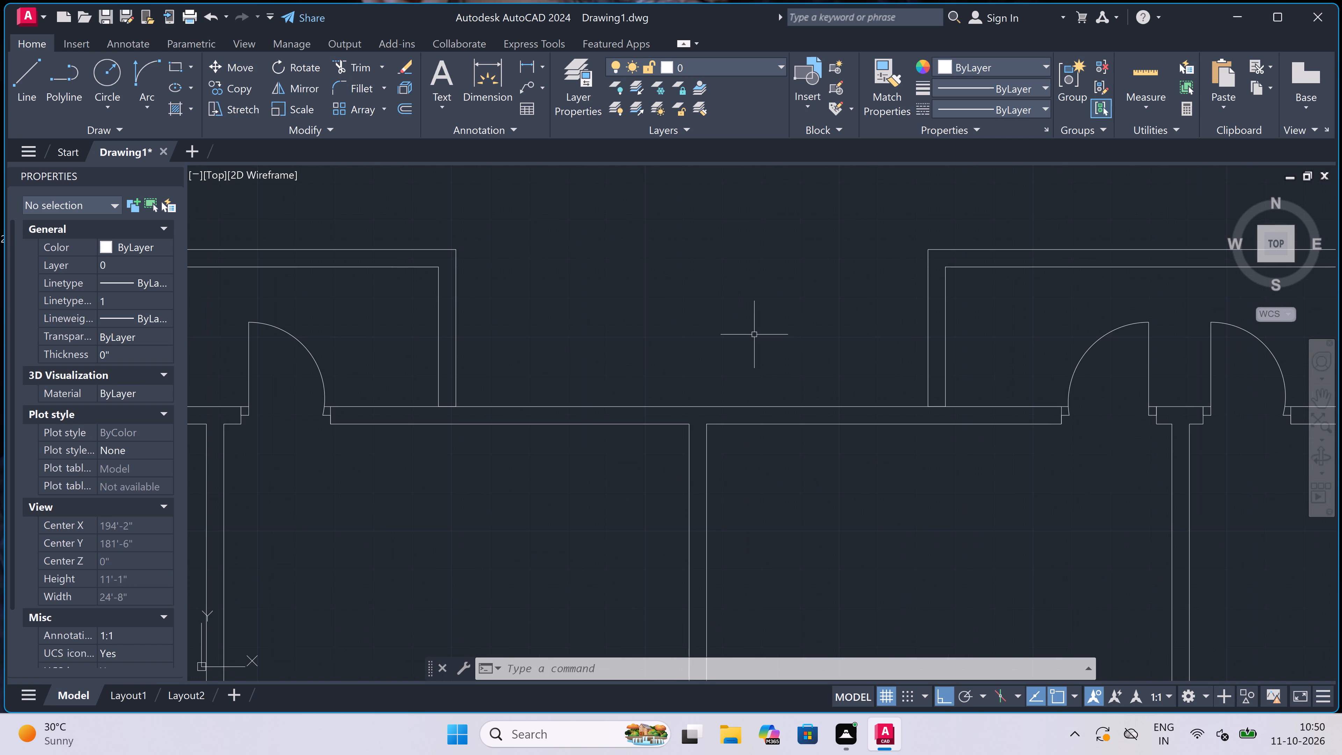
key("space")
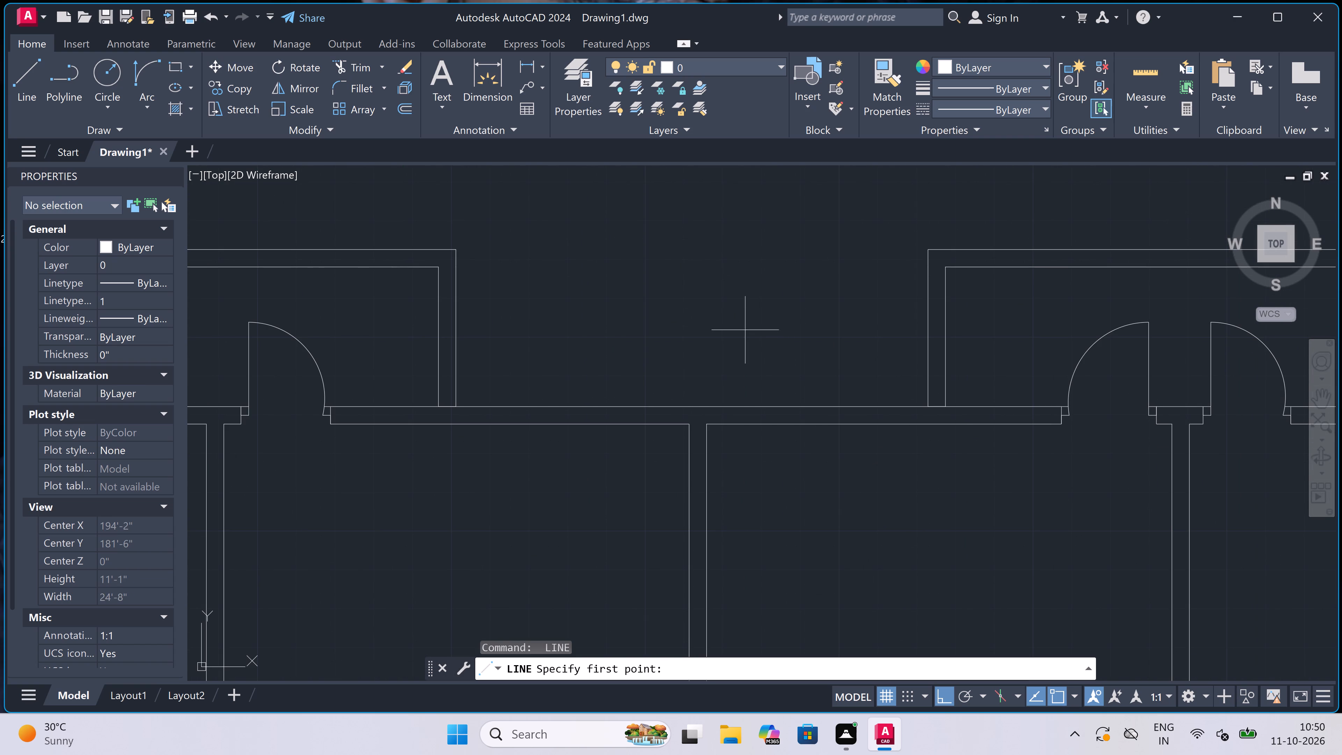
left_click(486, 402)
left_click(488, 416)
scroll(488, 417, "up", 2)
left_click(488, 417)
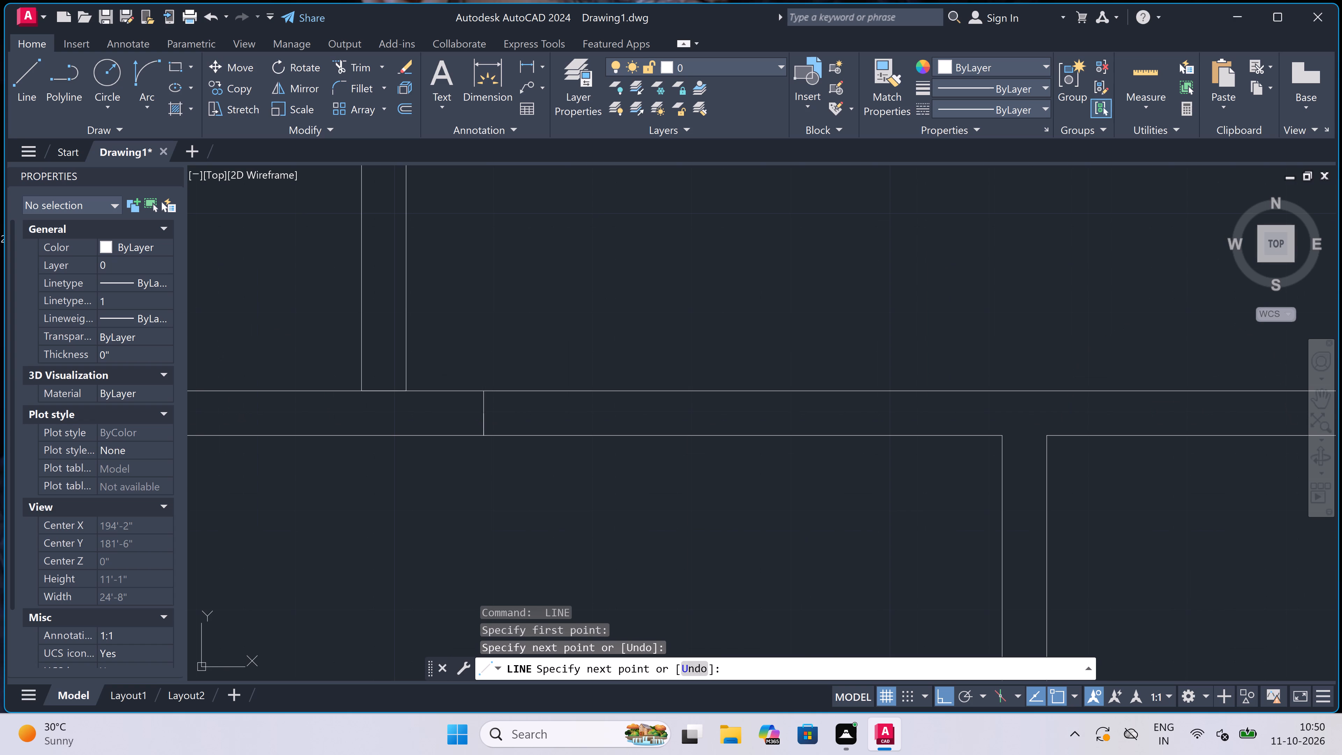
left_click(922, 415)
left_click(918, 390)
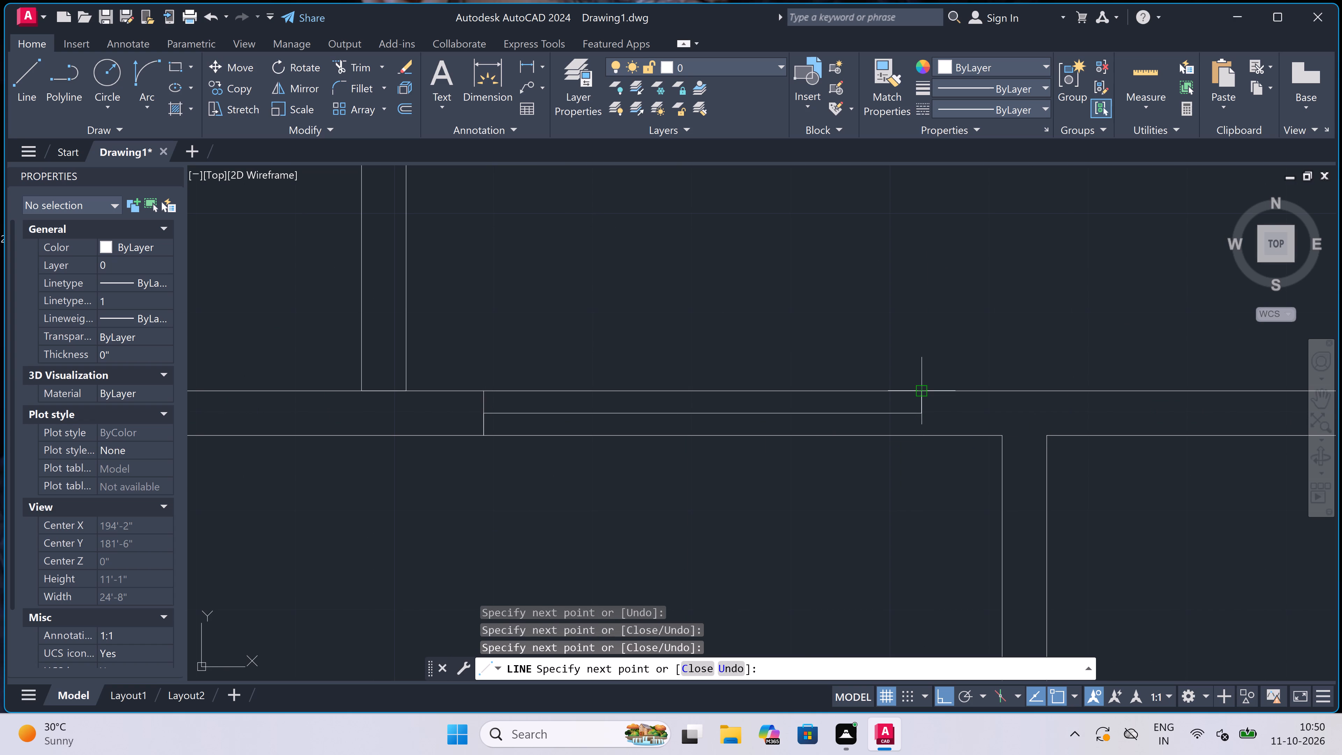
left_click(924, 439)
key("Escape")
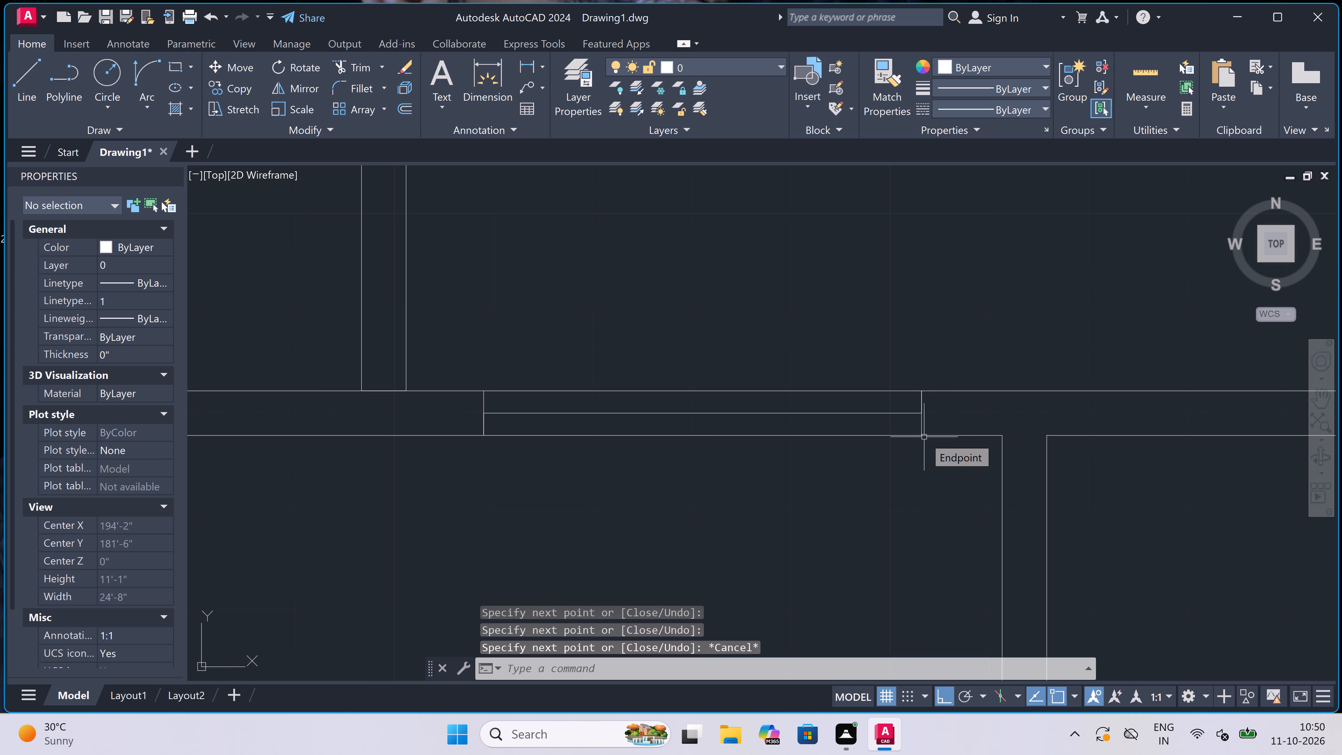
Draw a window about 3.5' long in the north wall, between the central partition and the northeast balcony, with end lines and a centre line.
key("space")
scroll(685, 455, "down", 2)
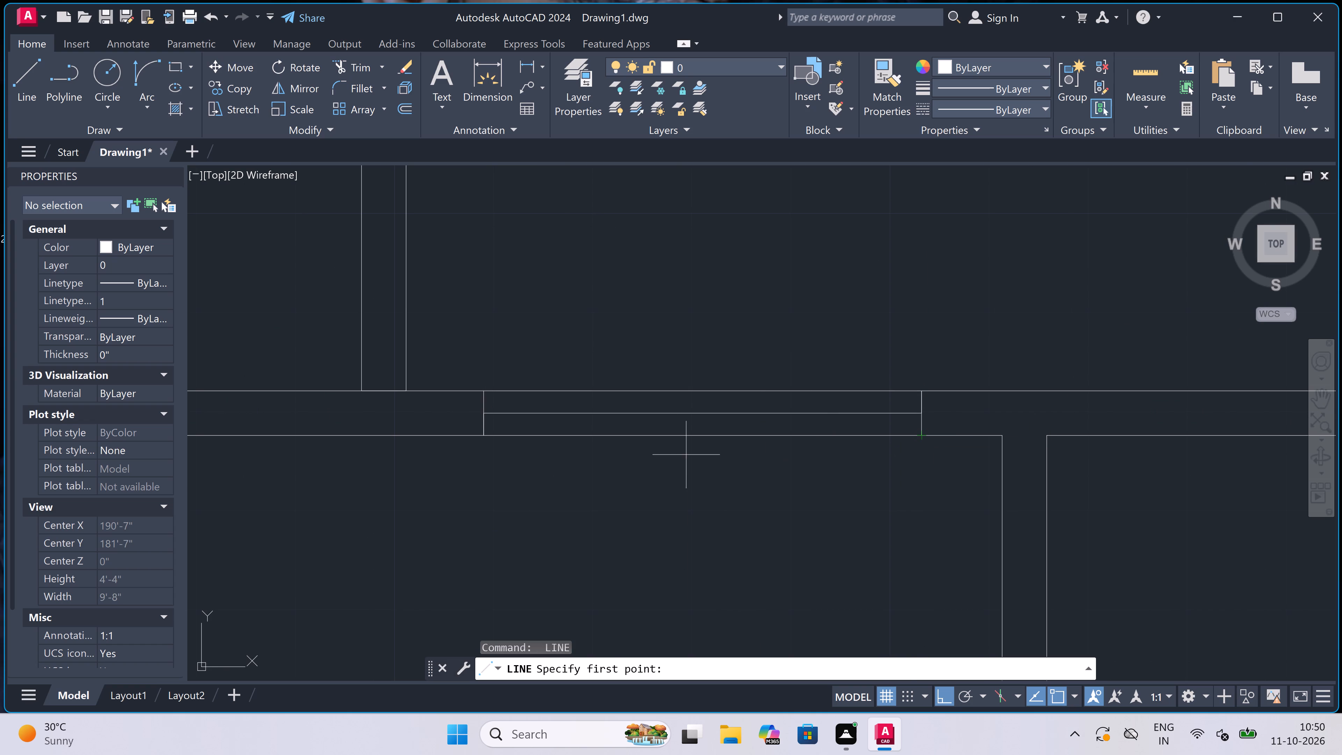
scroll(685, 455, "down", 2)
scroll(882, 439, "up", 1)
scroll(786, 448, "up", 1)
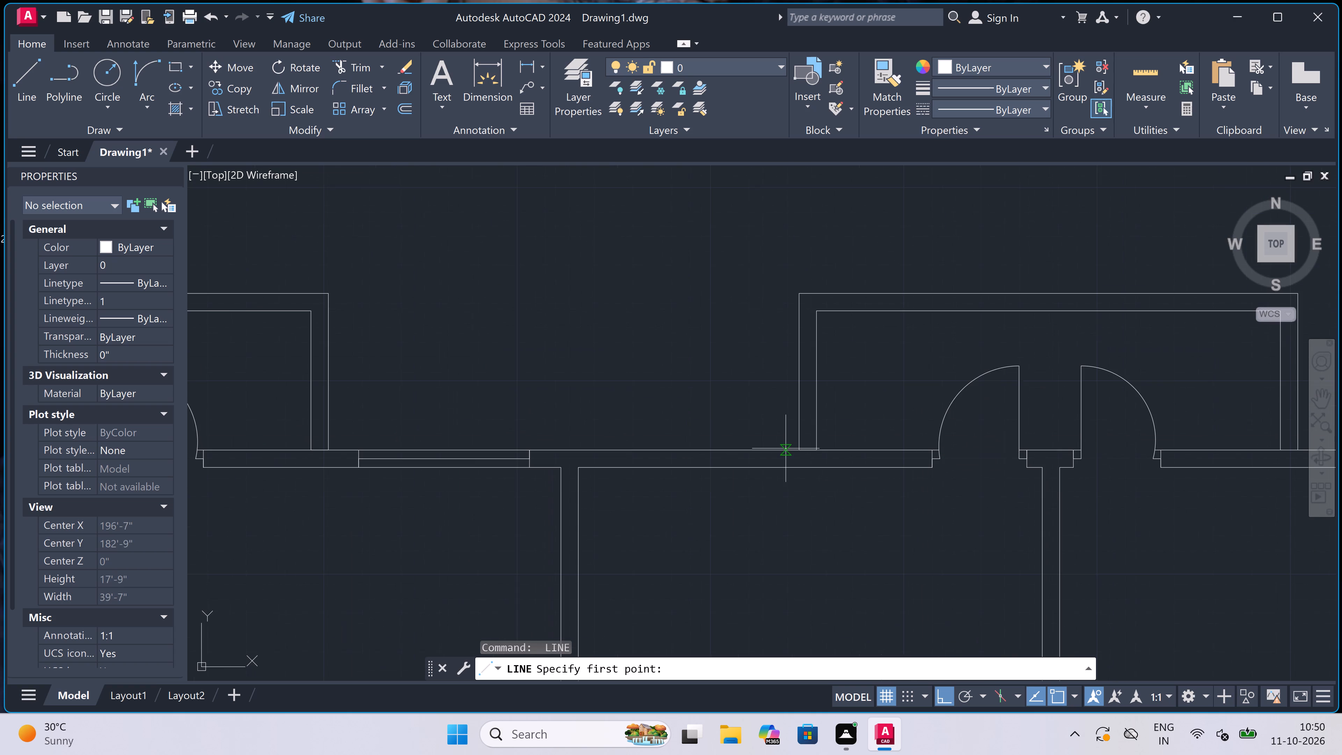
left_click(605, 470)
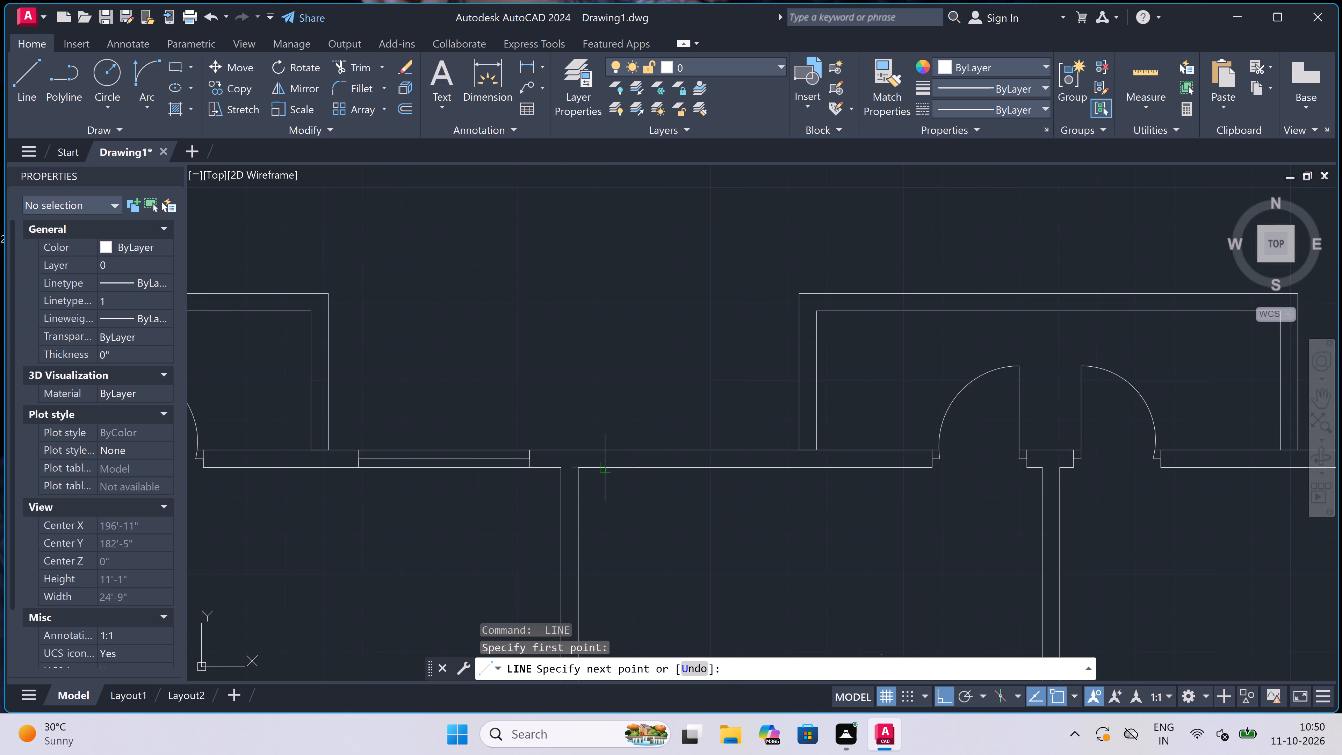
scroll(603, 462, "up", 1)
left_click(605, 448)
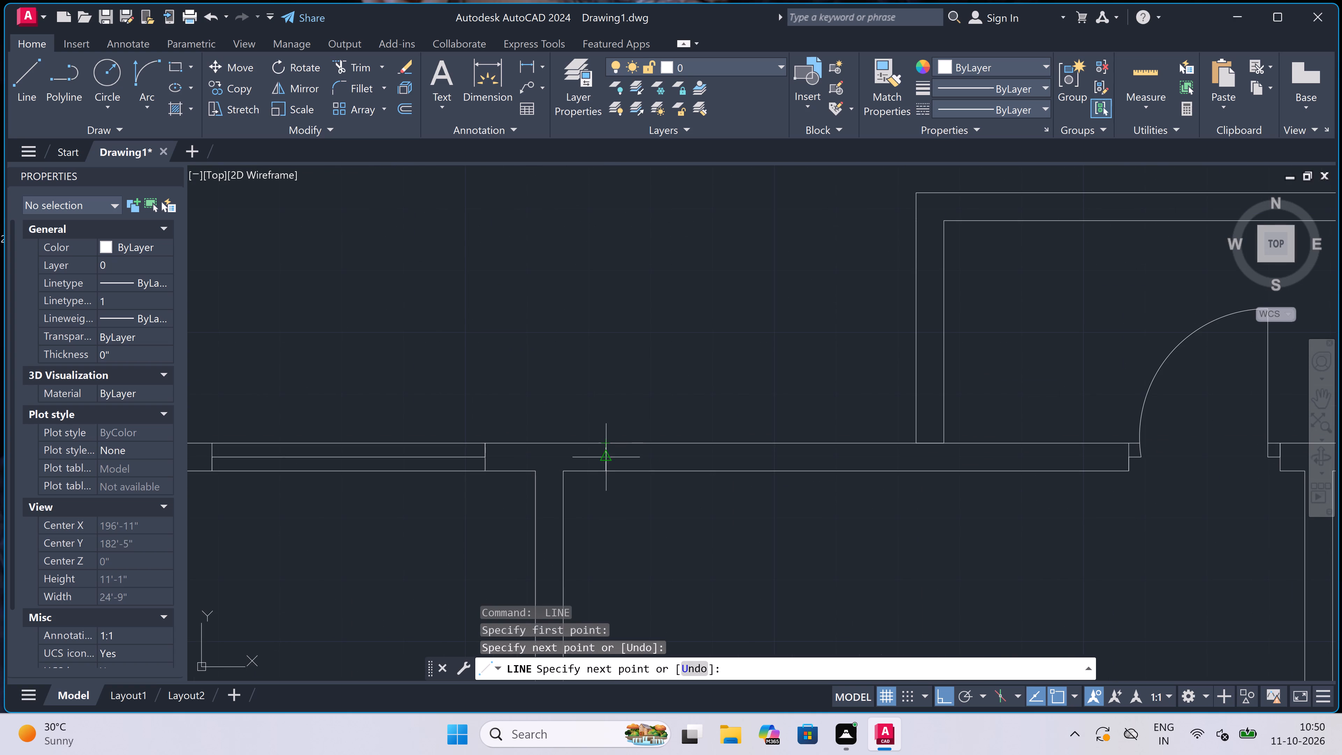
scroll(606, 452, "up", 1)
left_click(606, 458)
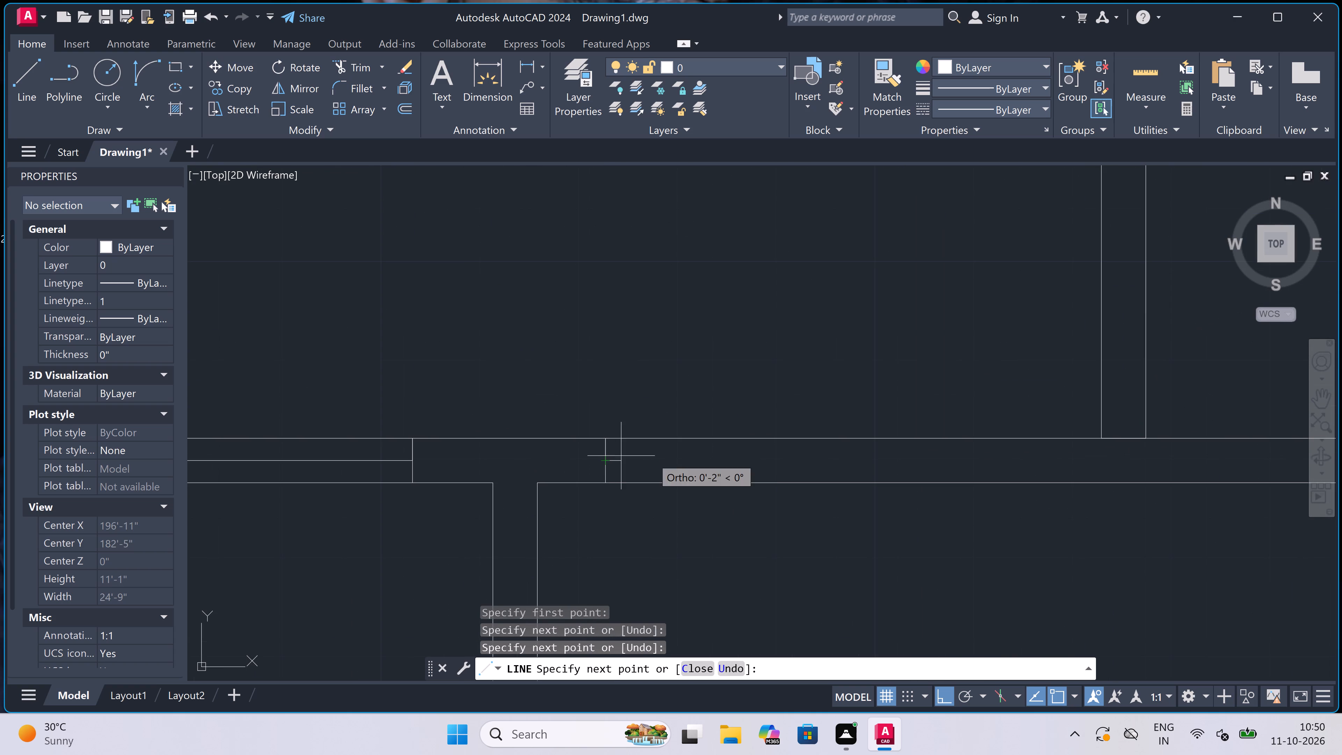
left_click(1034, 463)
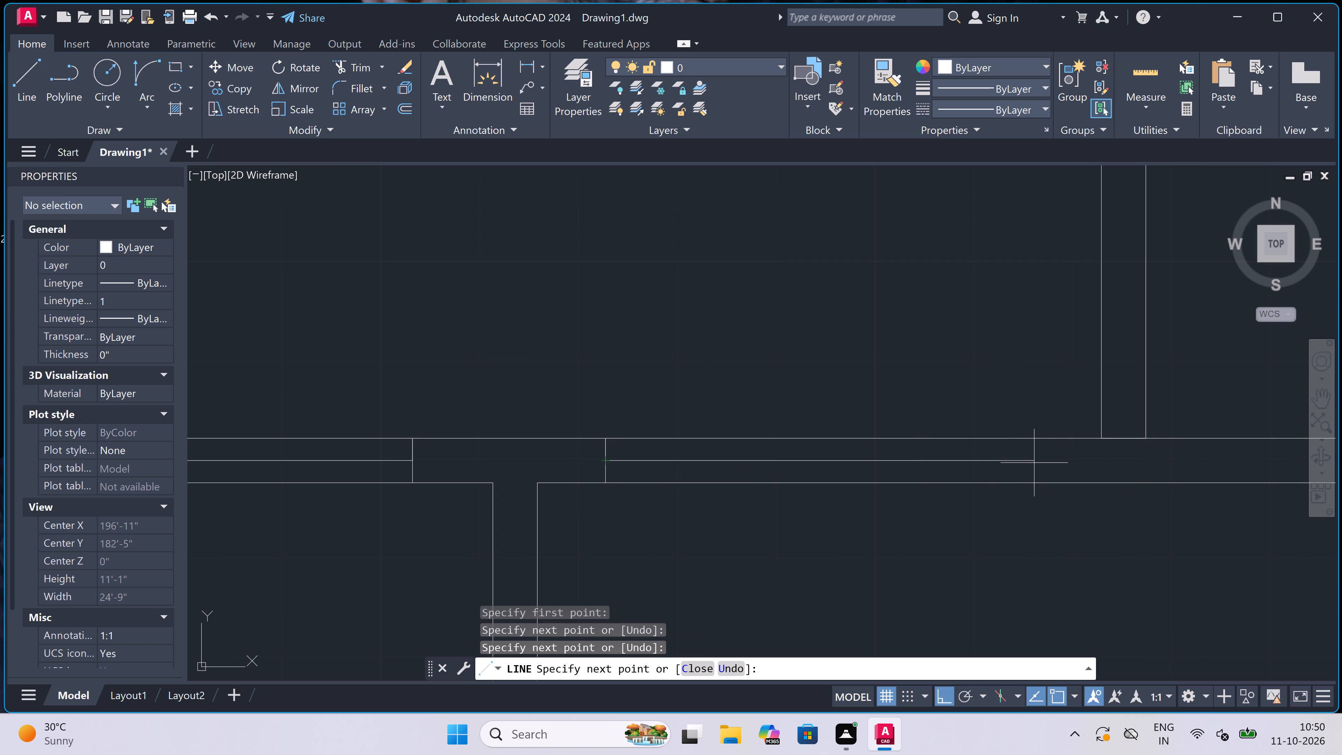
left_click(1035, 441)
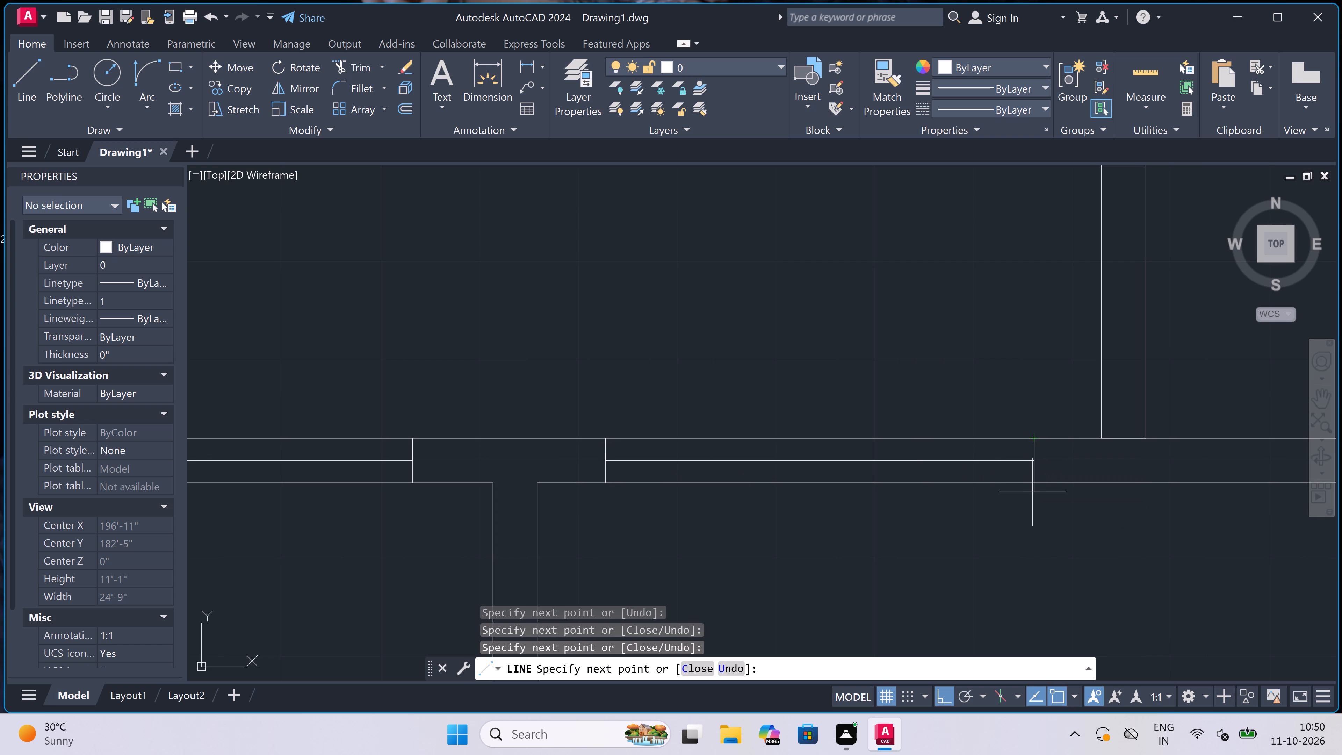
left_click(1034, 481)
key("Escape")
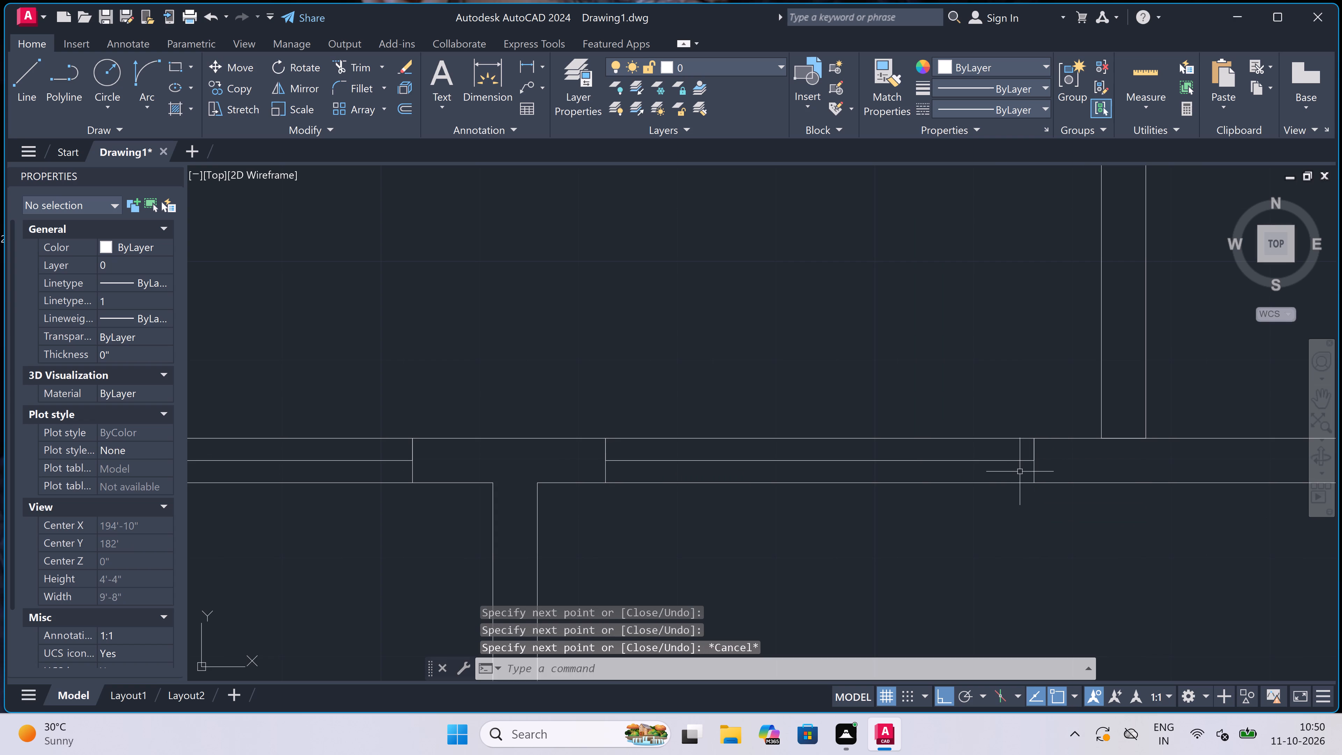
Review the whole floor plan, examining the exterior walls and the central corridor for window placement.
scroll(862, 364, "down", 6)
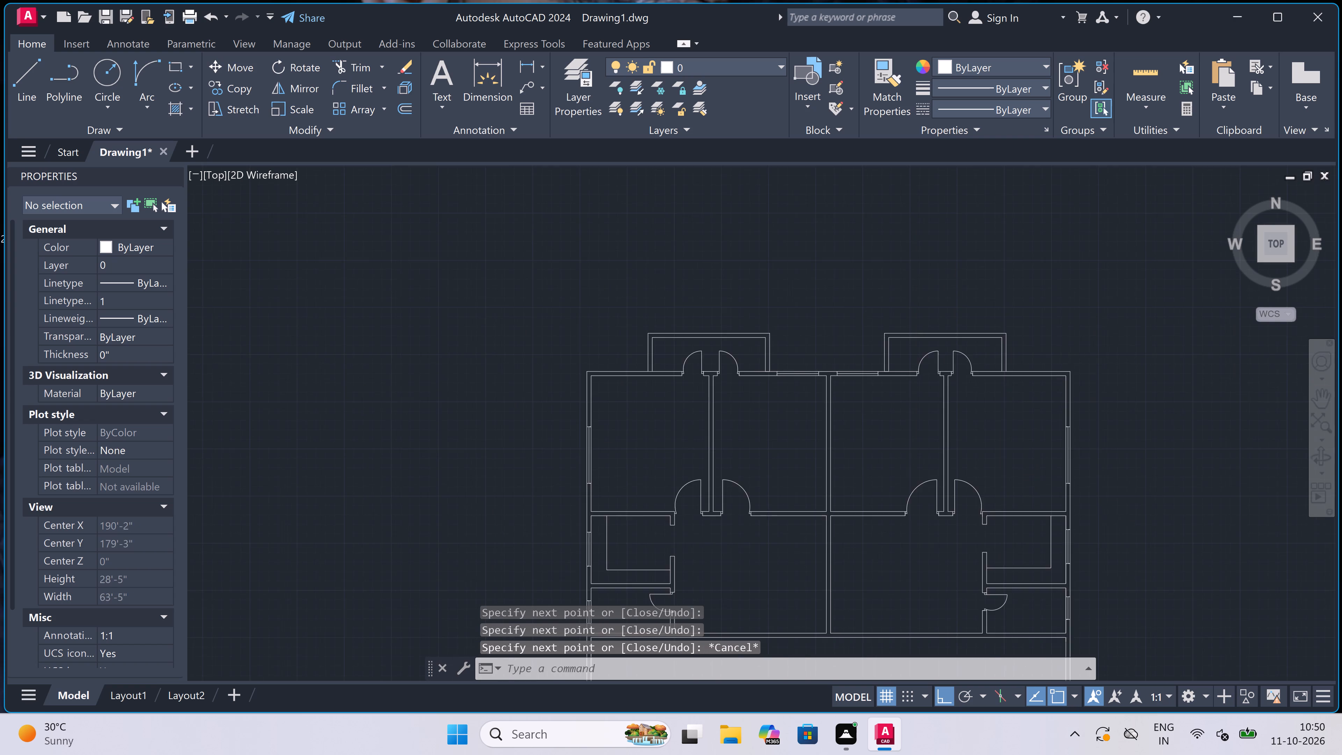
scroll(677, 383, "down", 3)
scroll(750, 408, "up", 3)
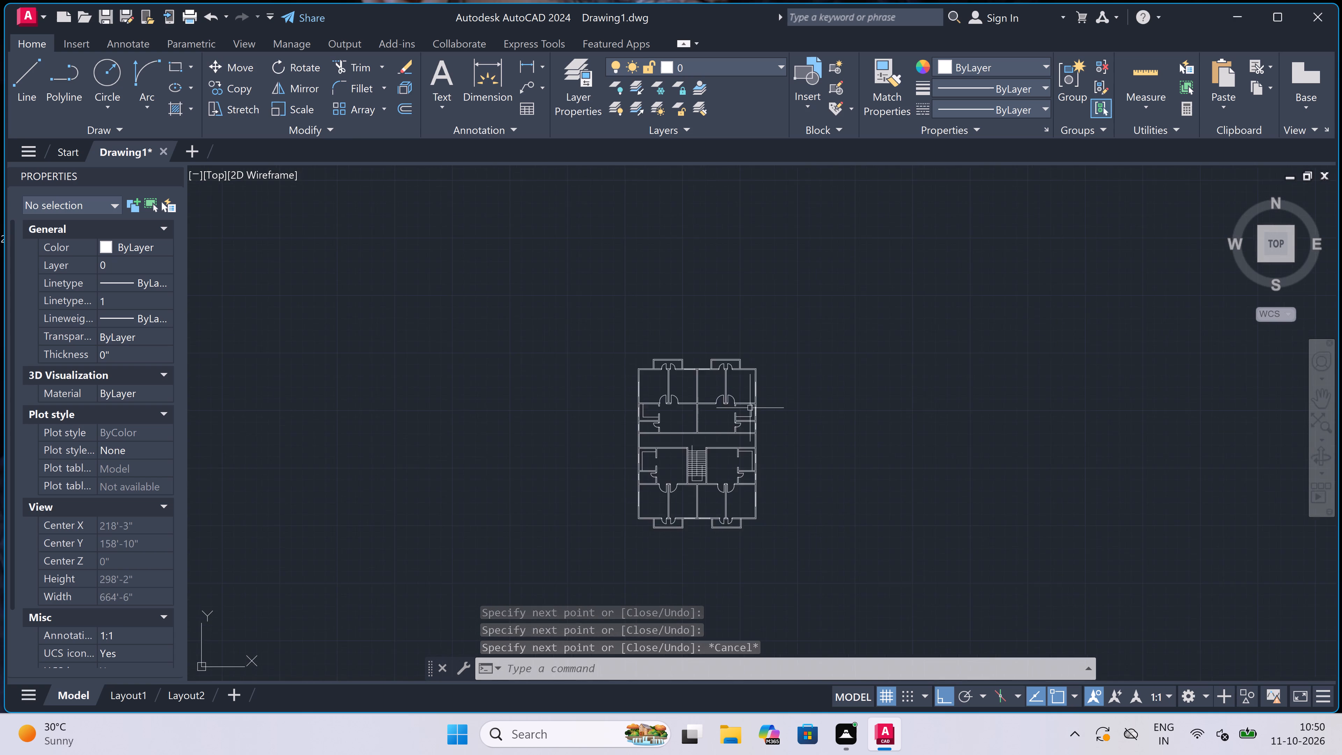
scroll(701, 412, "down", 3)
scroll(705, 459, "up", 1)
scroll(731, 440, "up", 2)
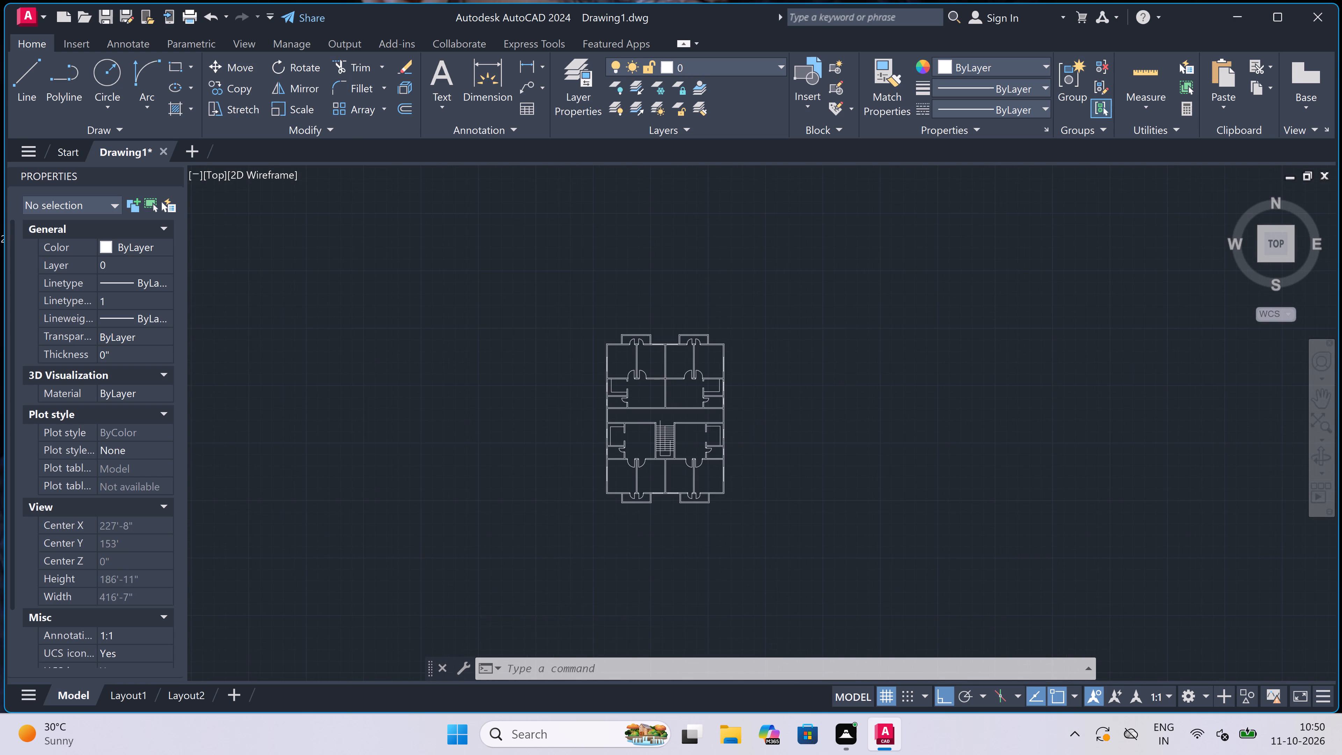
scroll(731, 440, "up", 1)
scroll(695, 436, "down", 3)
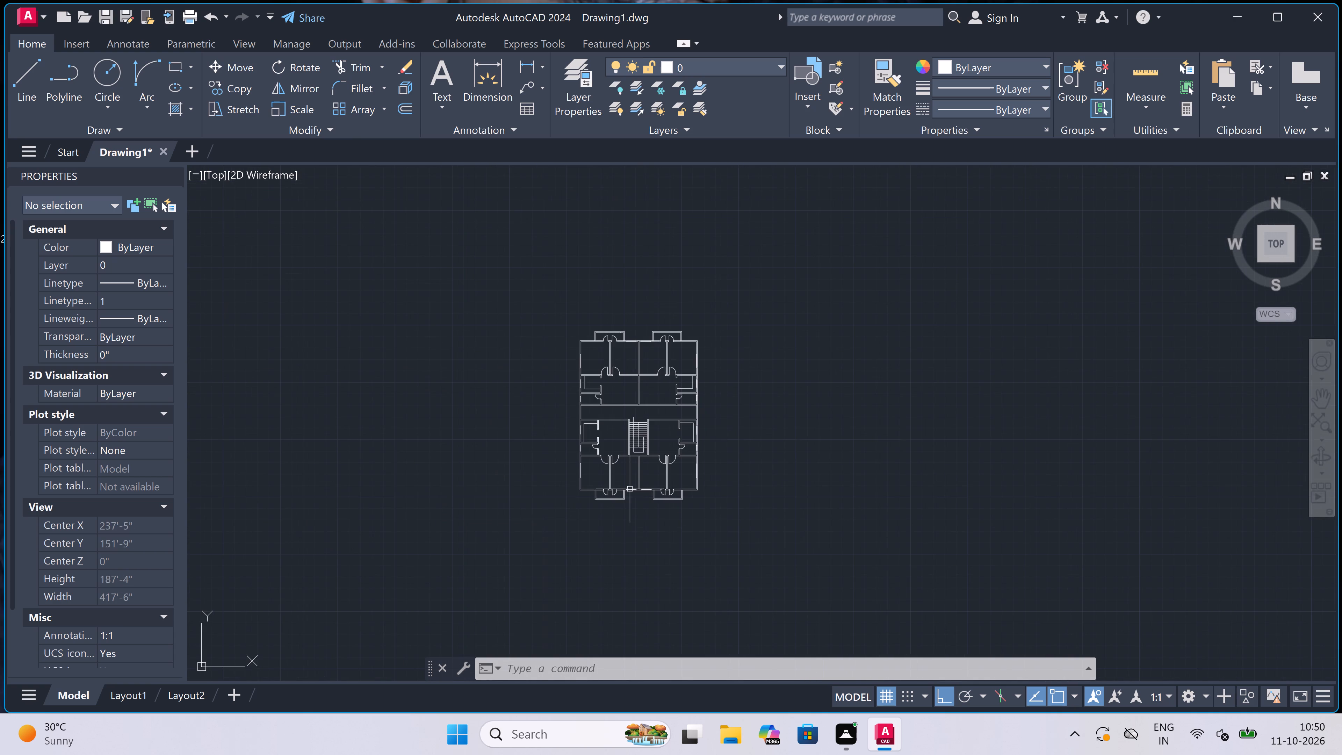
scroll(630, 489, "up", 3)
scroll(630, 484, "down", 3)
scroll(632, 401, "up", 3)
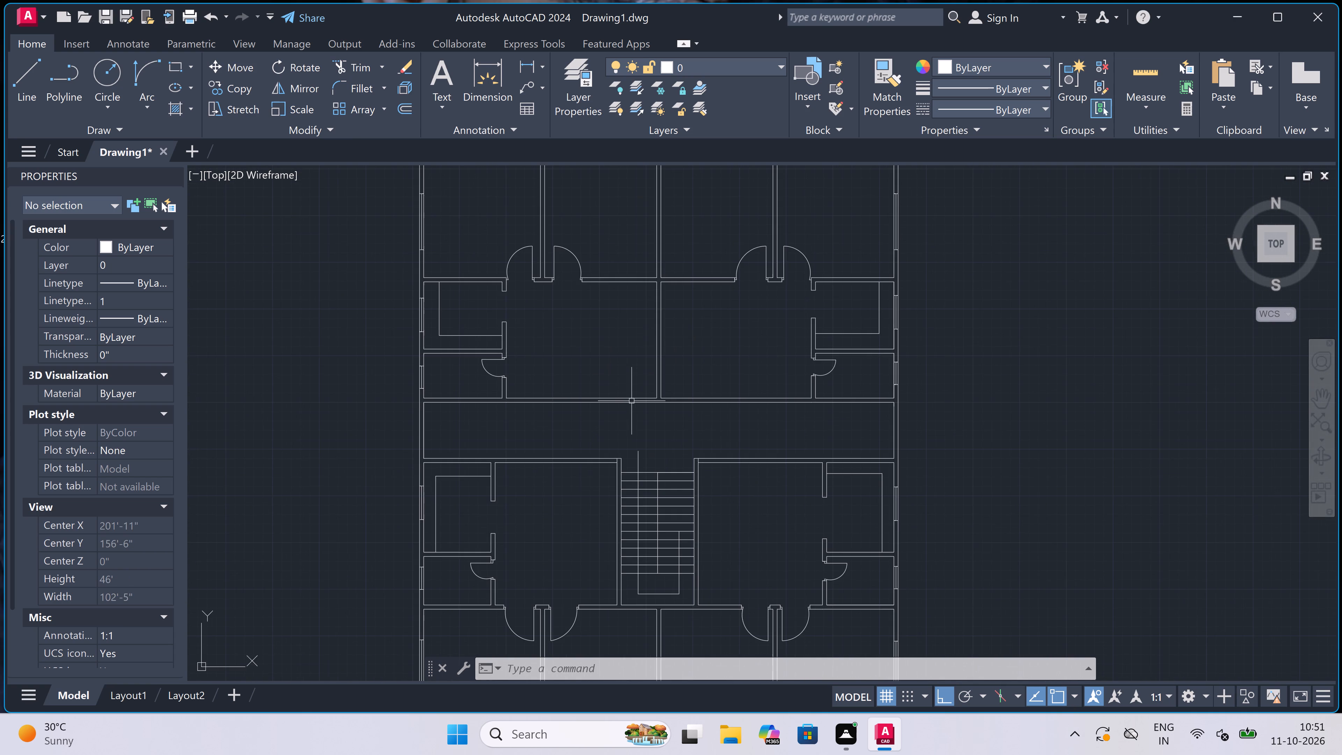
scroll(632, 401, "down", 1)
scroll(546, 405, "up", 3)
scroll(533, 410, "down", 3)
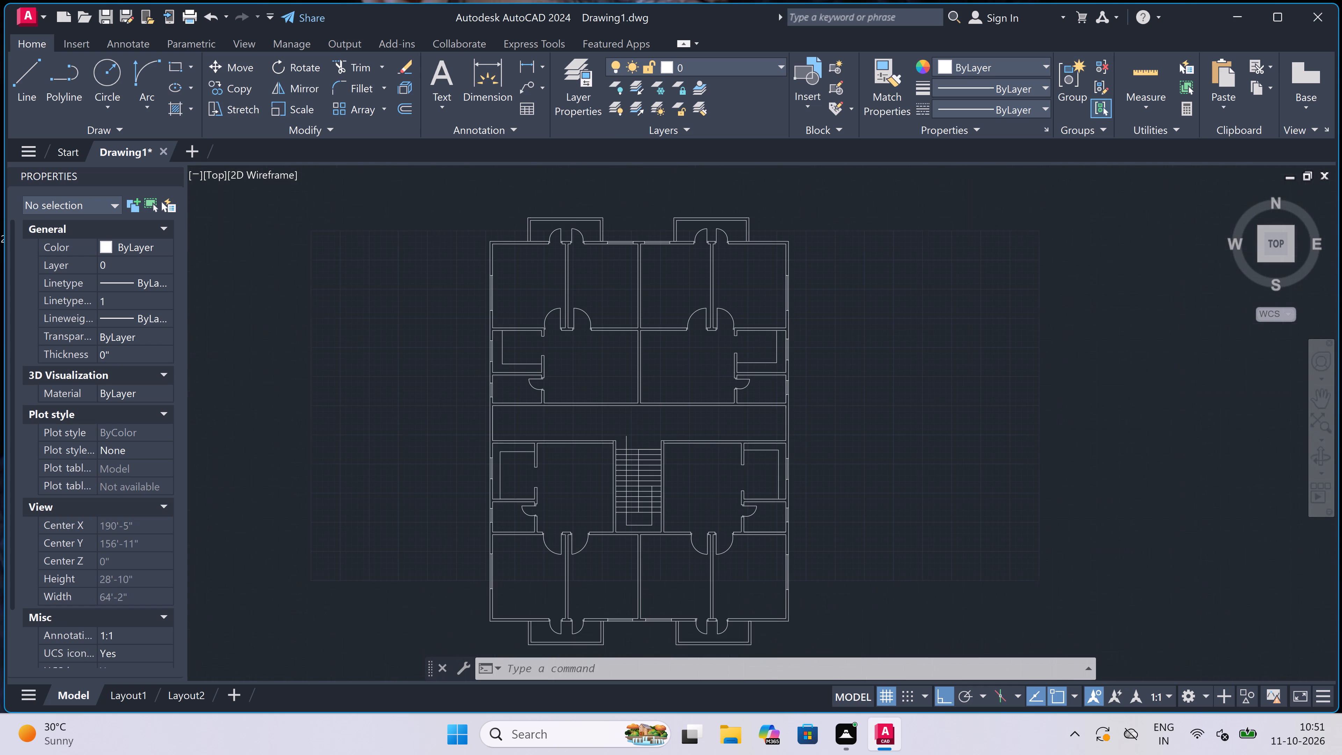
Start a window in the central corridor's west wall: line across the wall, then a 3' line south from its midpoint.
scroll(466, 419, "up", 3)
scroll(544, 413, "up", 1)
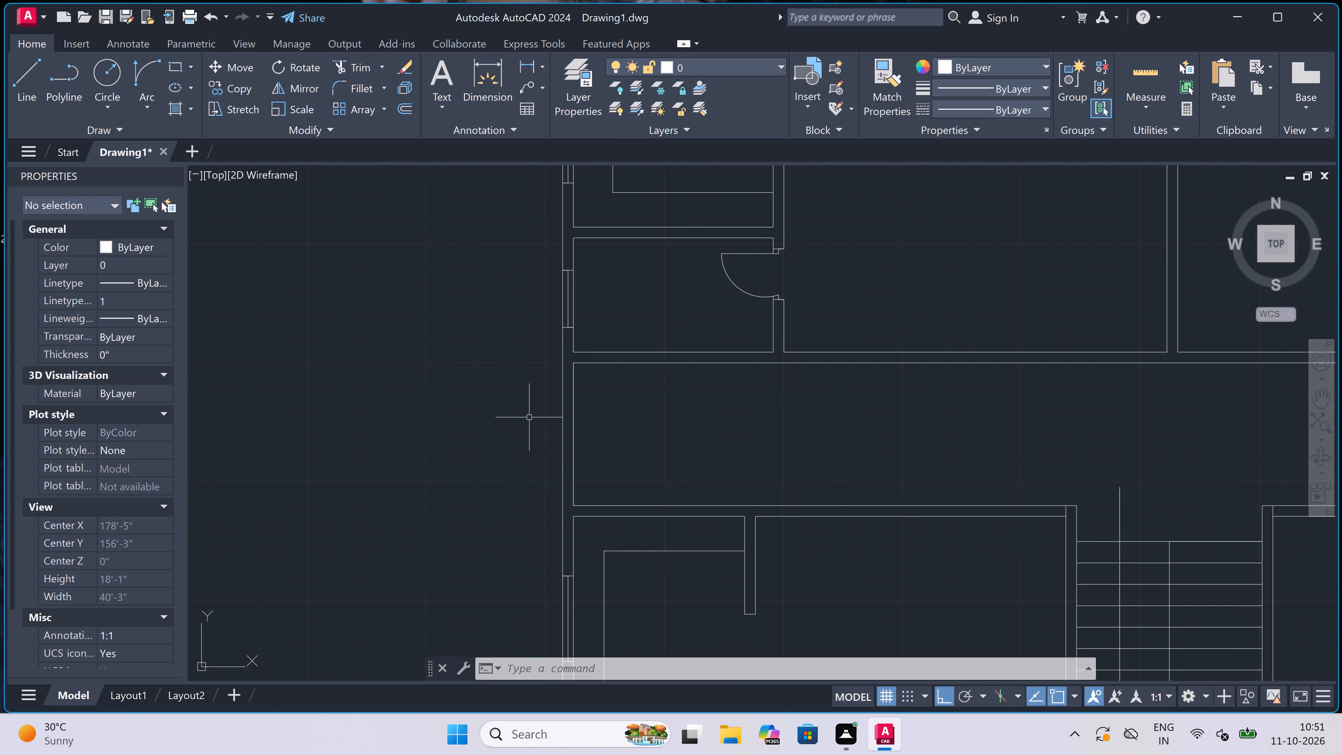
scroll(544, 413, "up", 1)
type("l")
key("space")
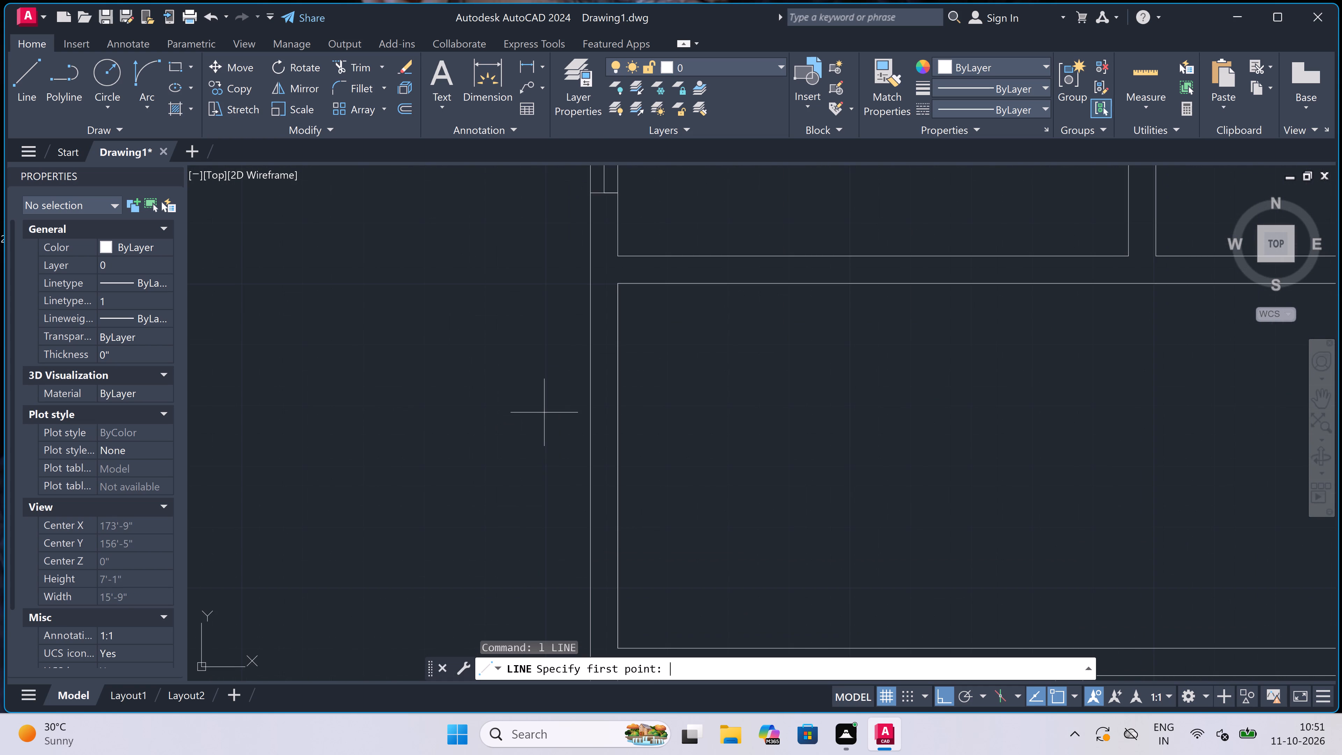
scroll(584, 369, "down", 1)
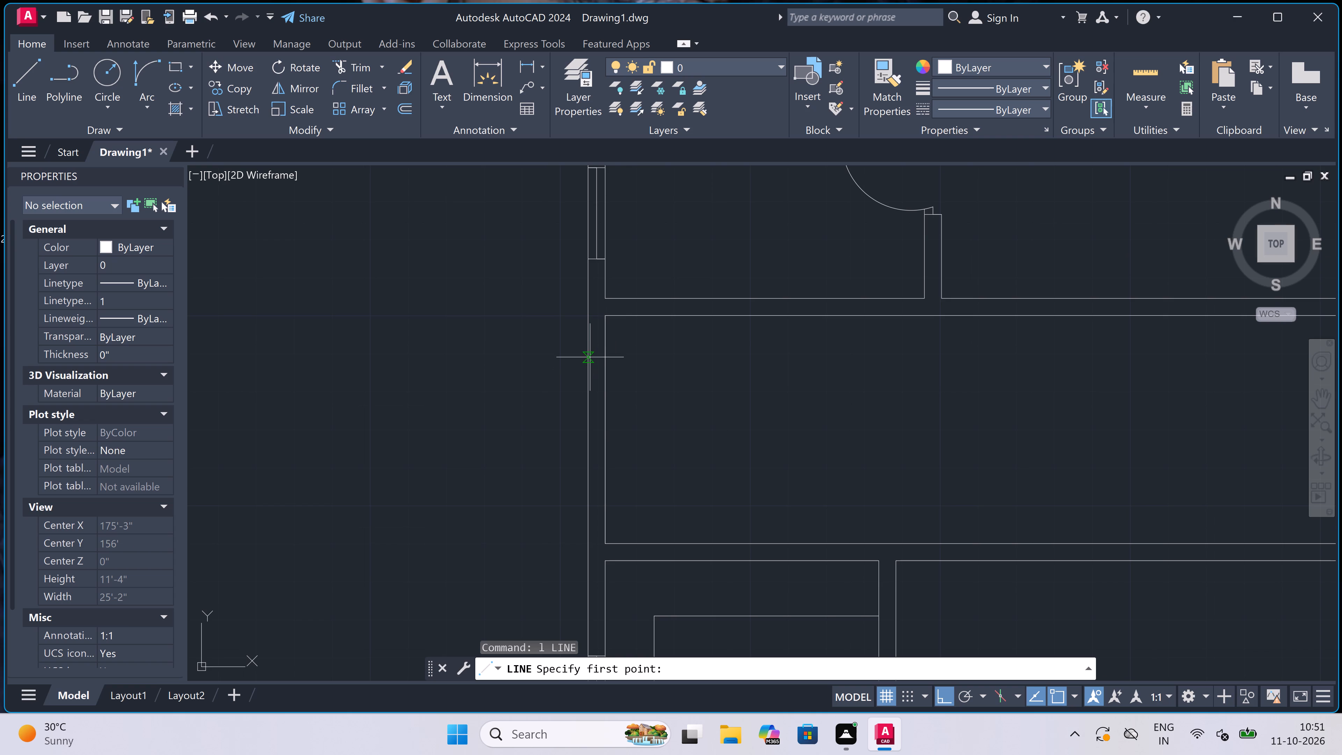
left_click(588, 364)
left_click(600, 368)
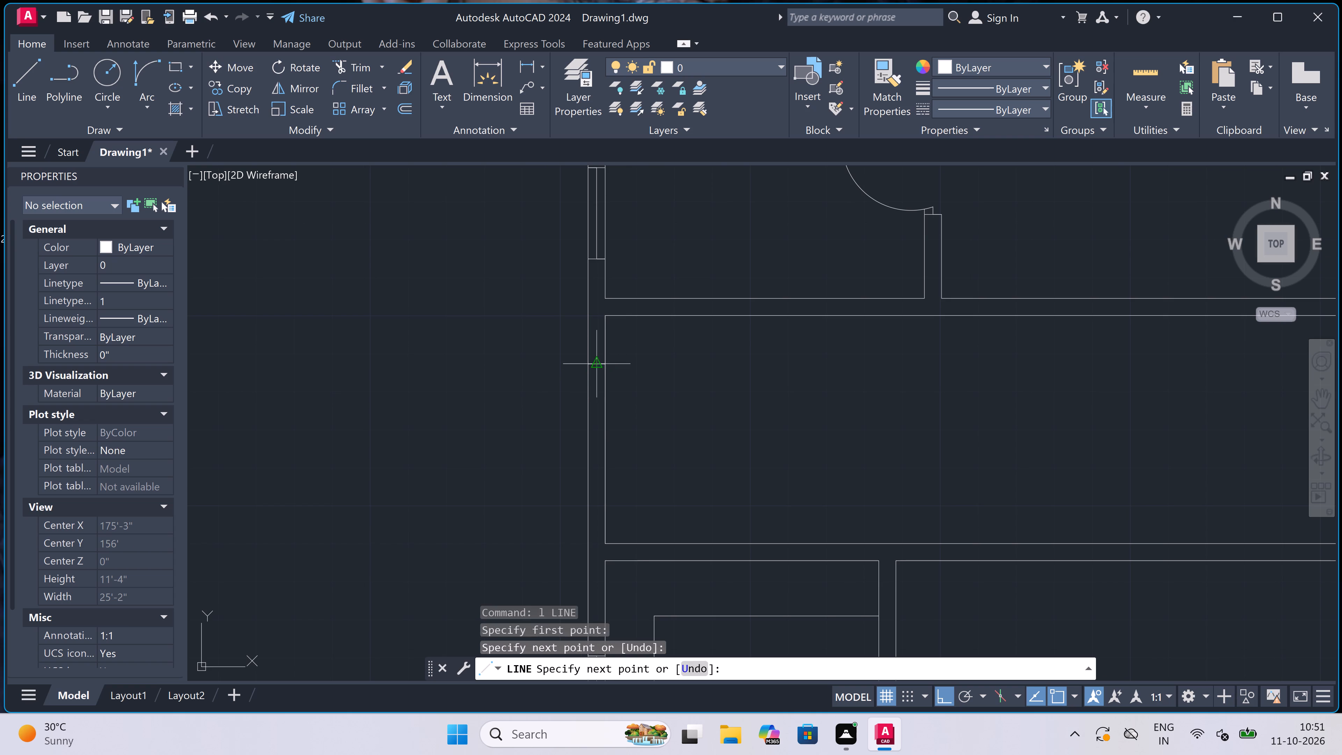
scroll(600, 368, "up", 2)
left_click_drag(592, 358, 595, 368)
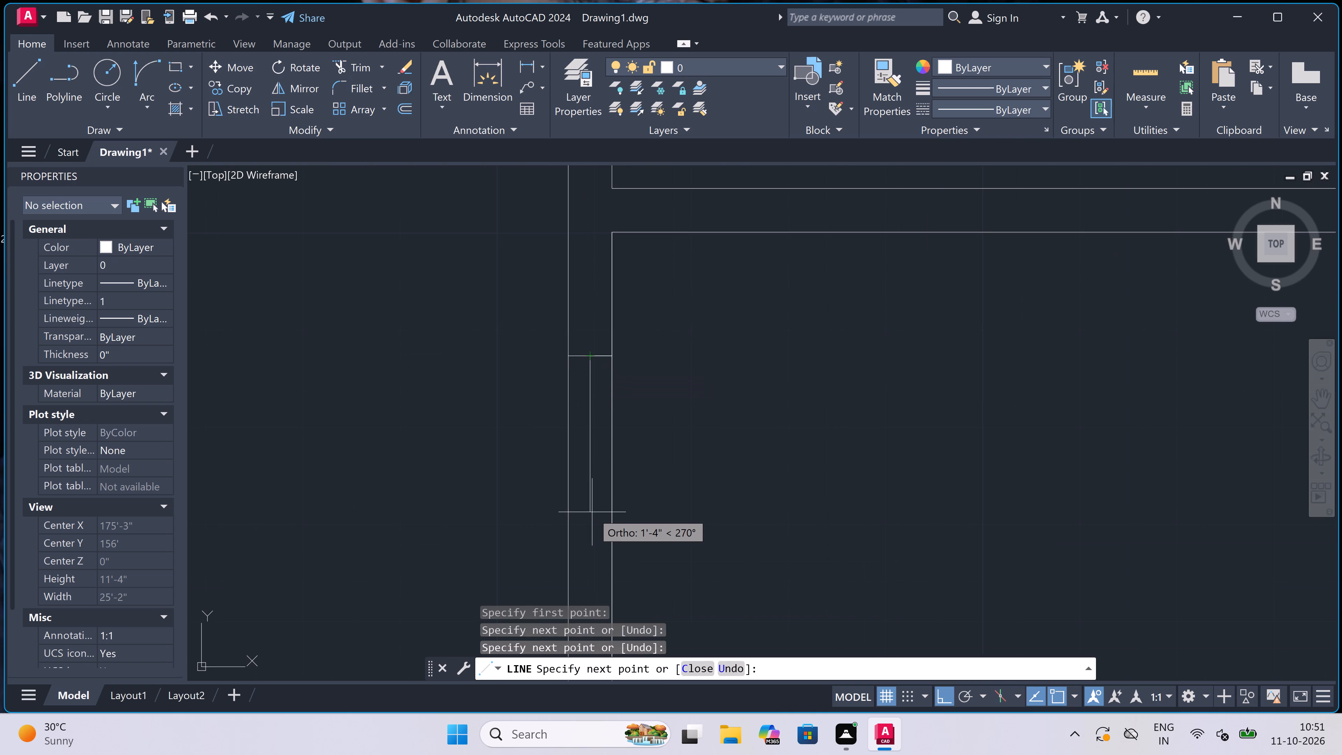
type("3'")
key("space")
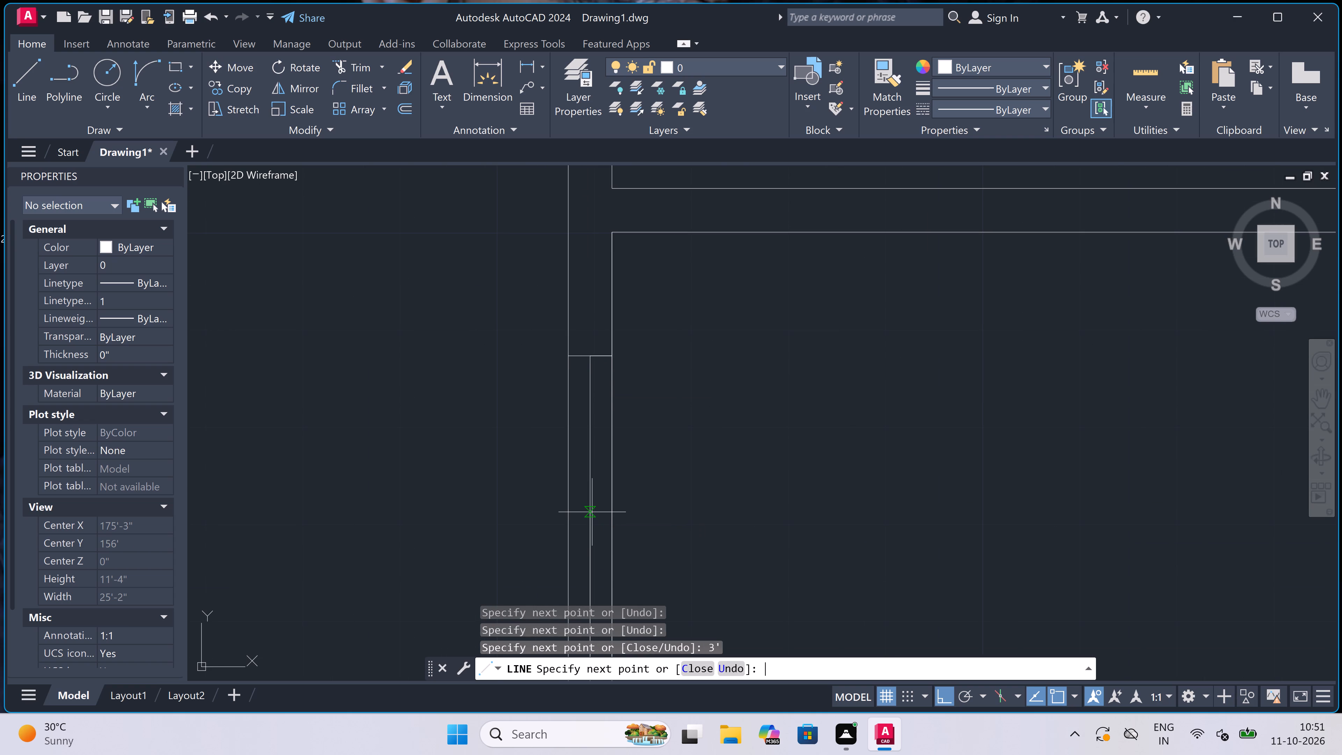
Close the corridor's west window at its south end with a line across the full wall thickness.
scroll(594, 508, "down", 4)
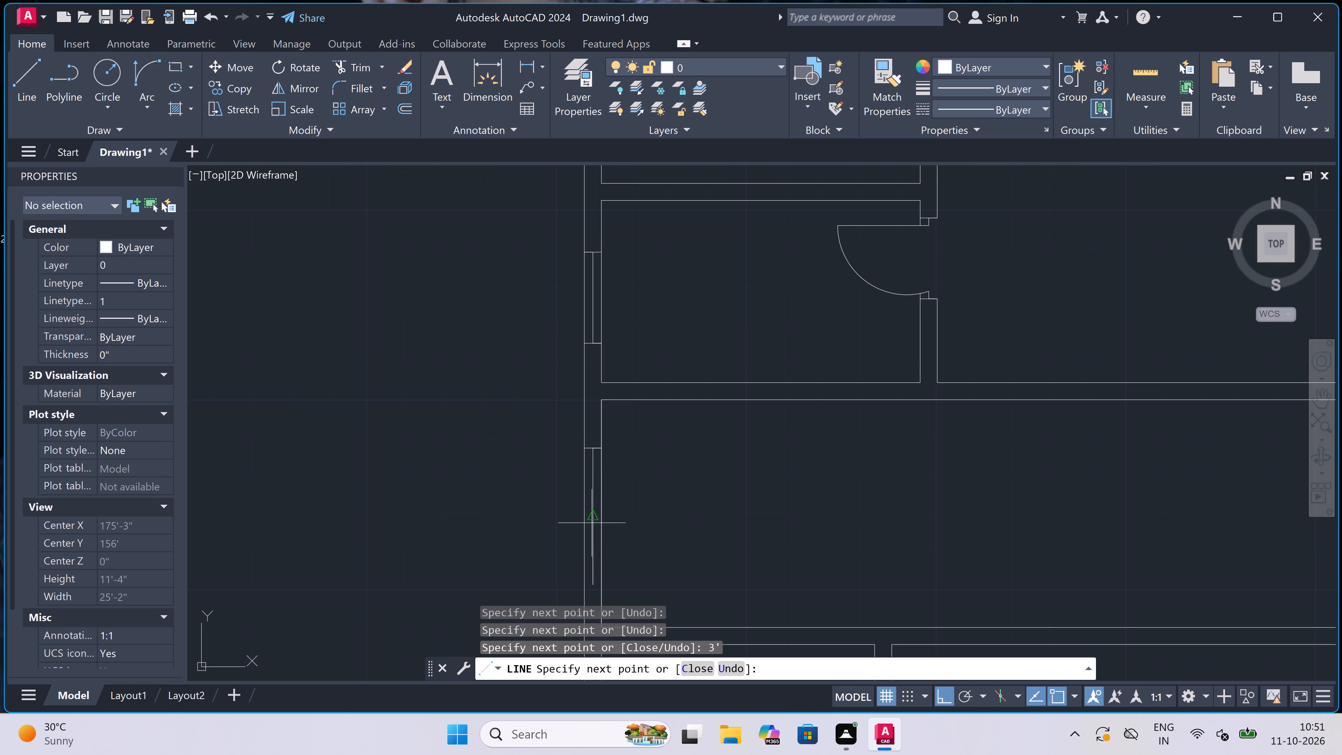
scroll(592, 523, "down", 1)
scroll(583, 559, "up", 2)
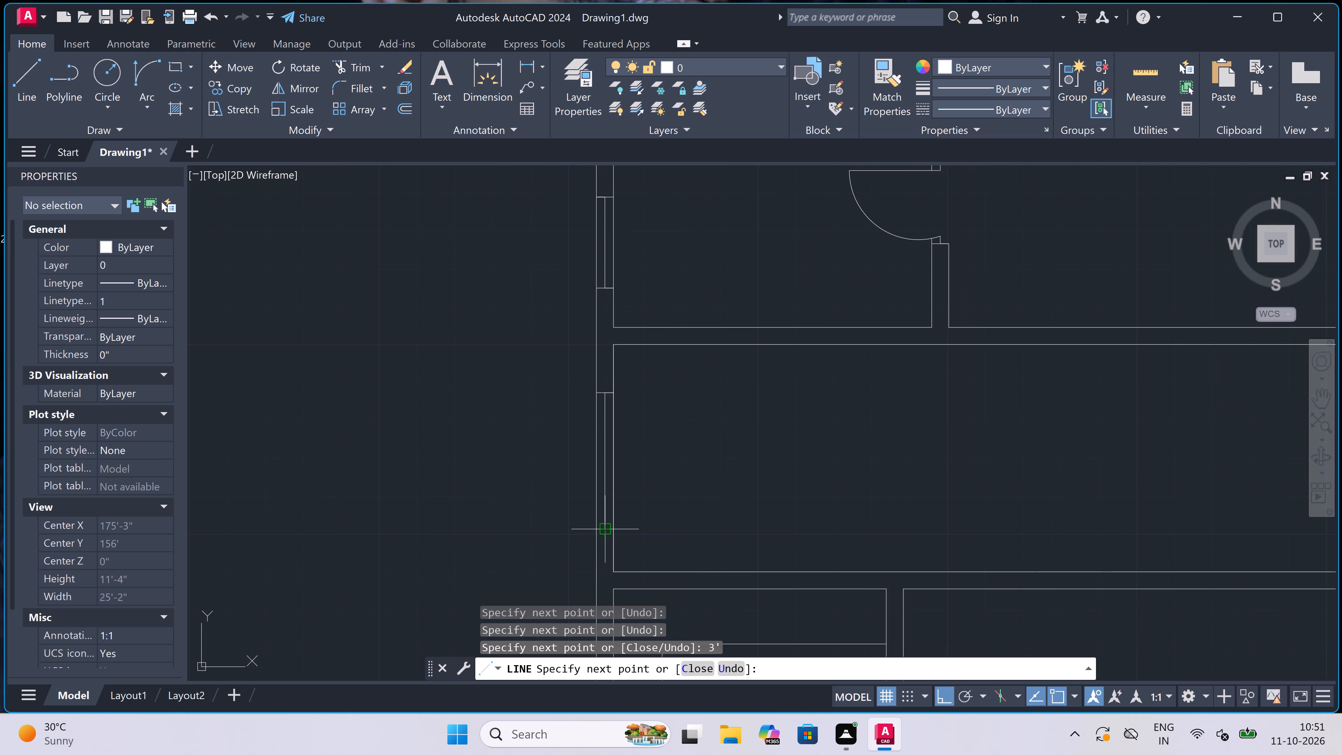
left_click(598, 528)
scroll(601, 527, "up", 2)
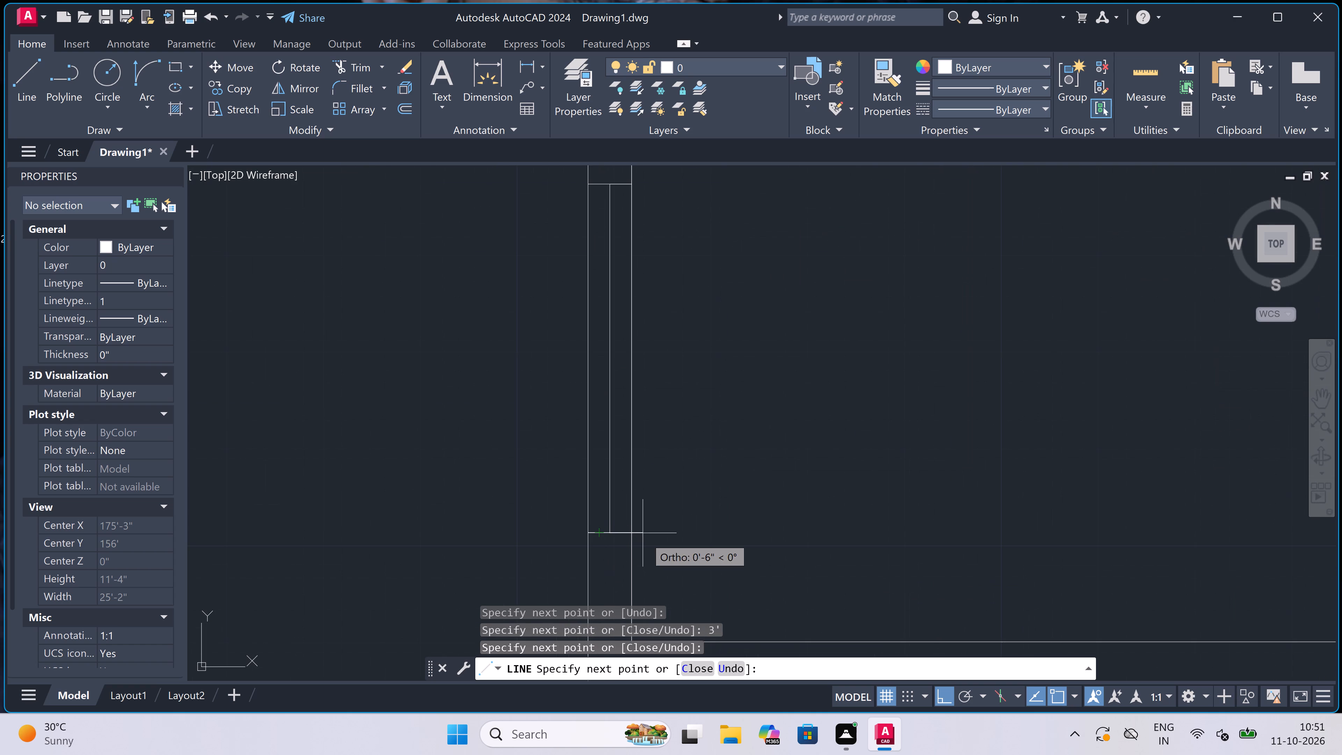
left_click(632, 528)
key("Escape")
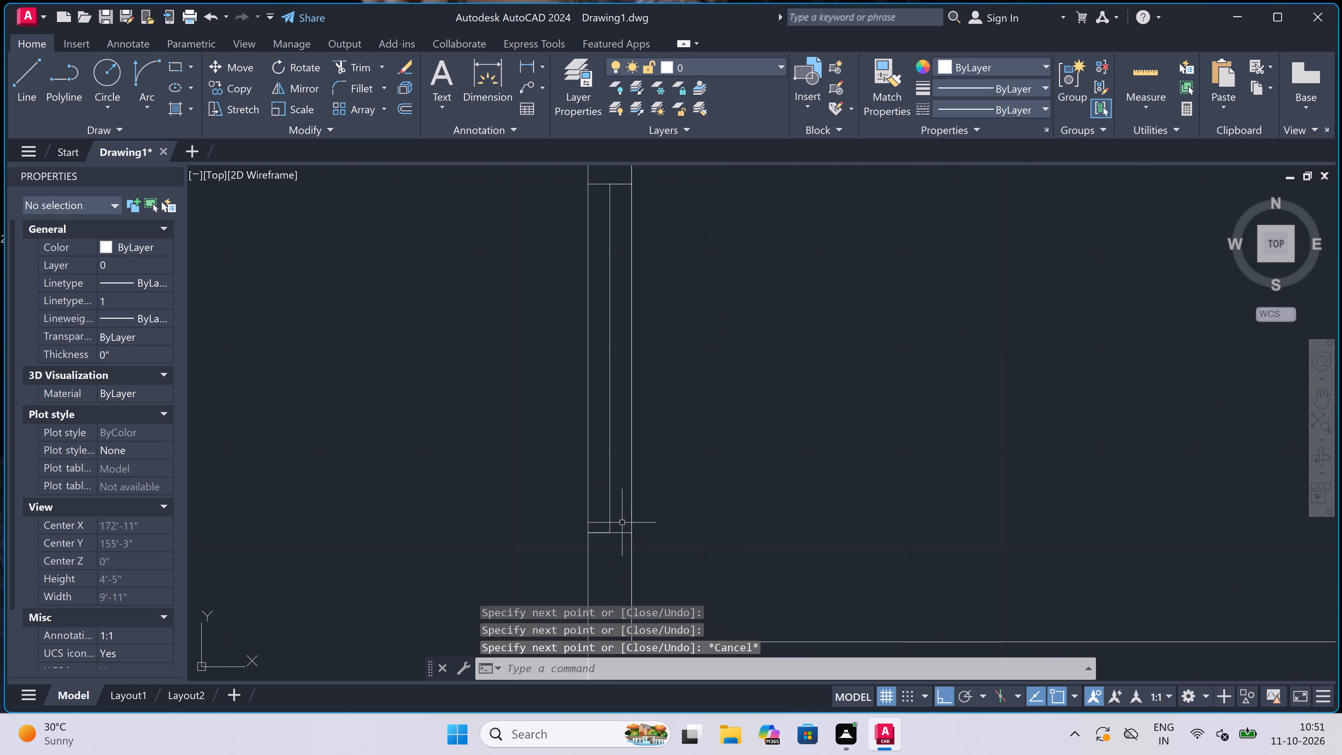
Start a window in the central corridor's east wall: line across the wall, then a 3' line north from its midpoint.
key("space")
scroll(510, 437, "down", 3)
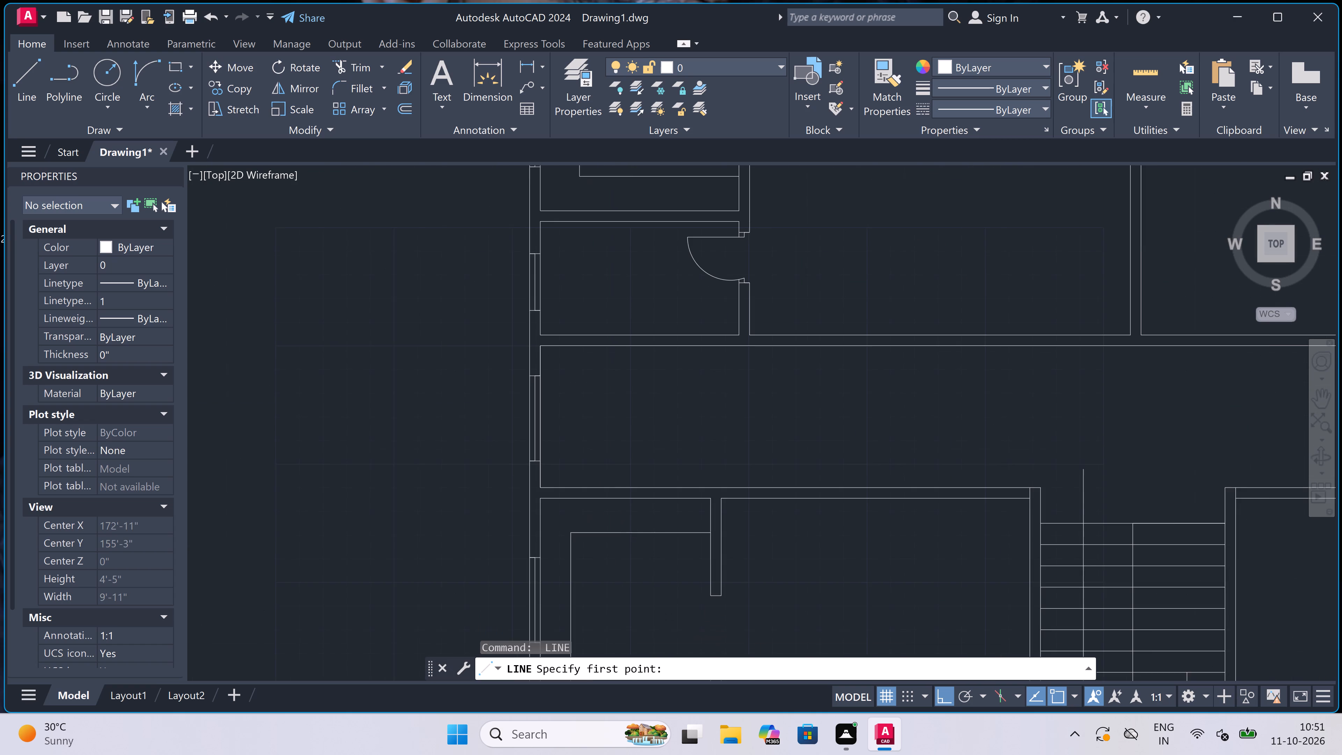
scroll(510, 438, "down", 5)
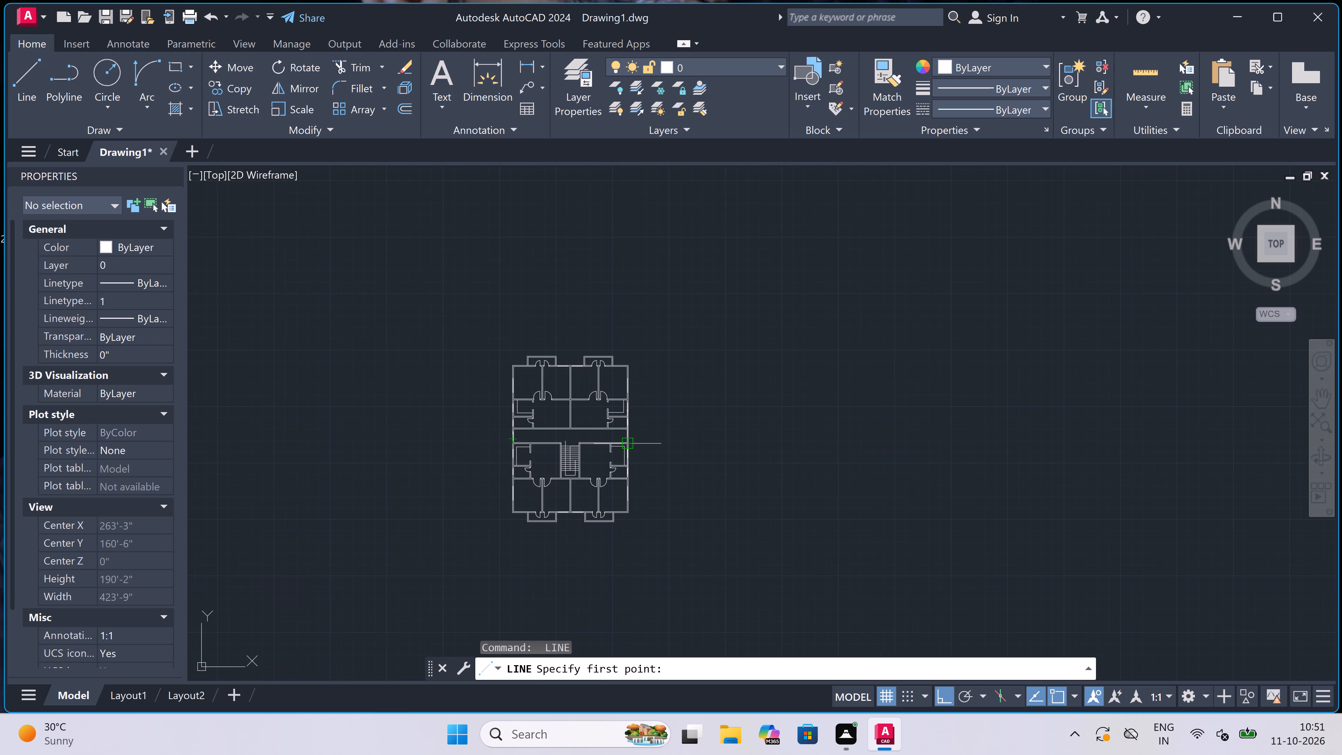
scroll(626, 428, "up", 4)
scroll(619, 462, "up", 2)
scroll(642, 420, "up", 2)
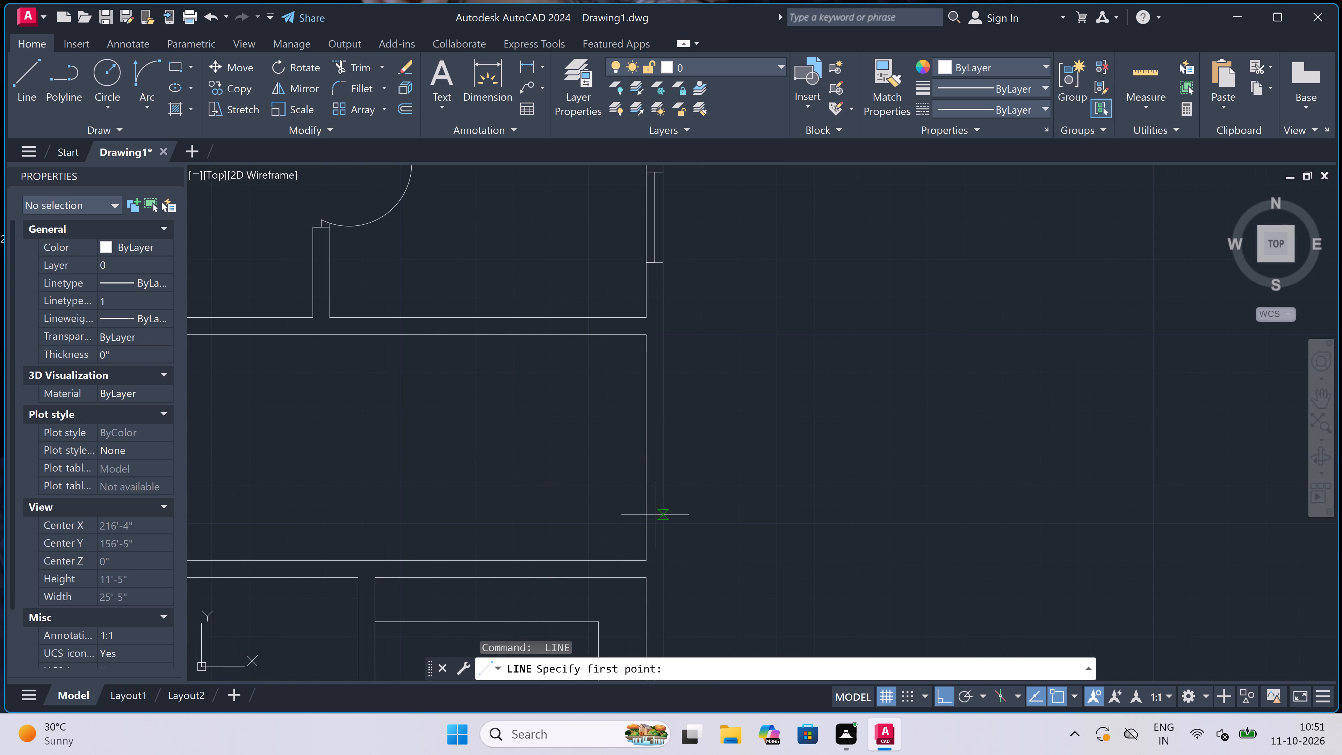
left_click(651, 519)
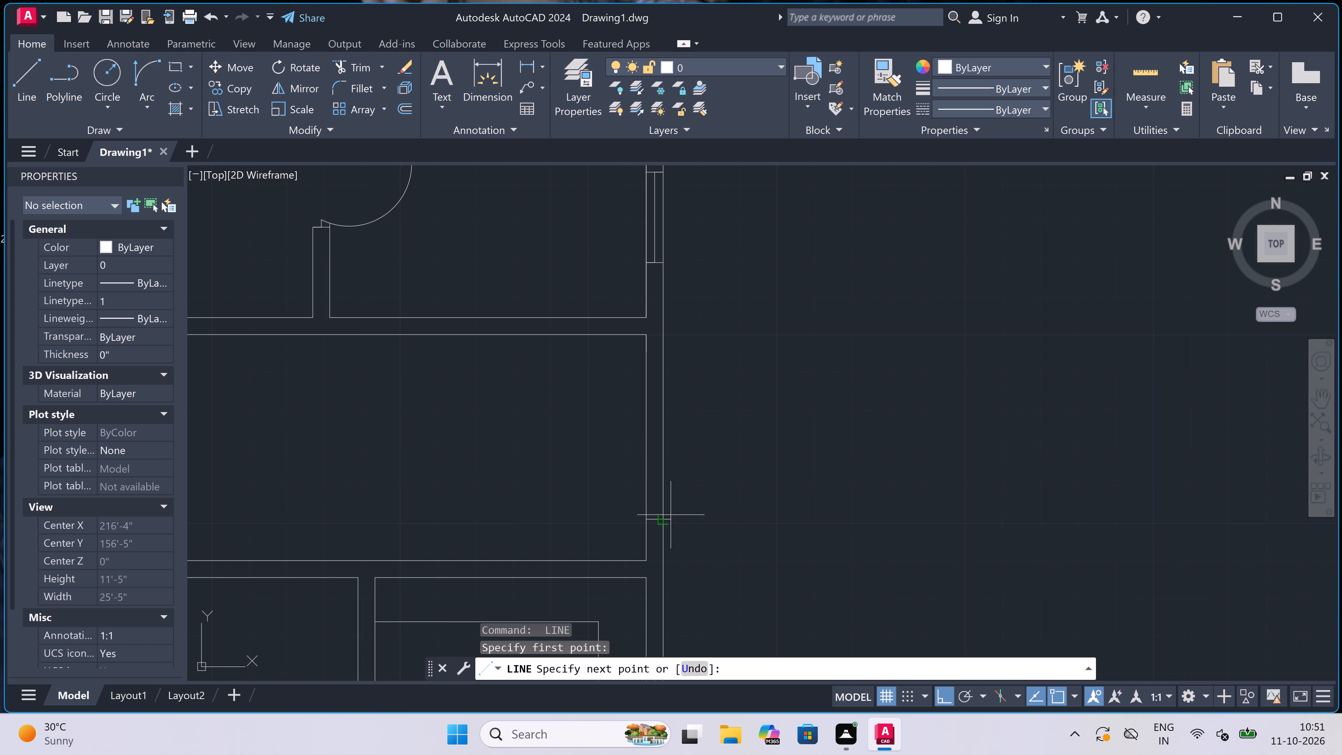
left_click(660, 515)
scroll(659, 514, "up", 2)
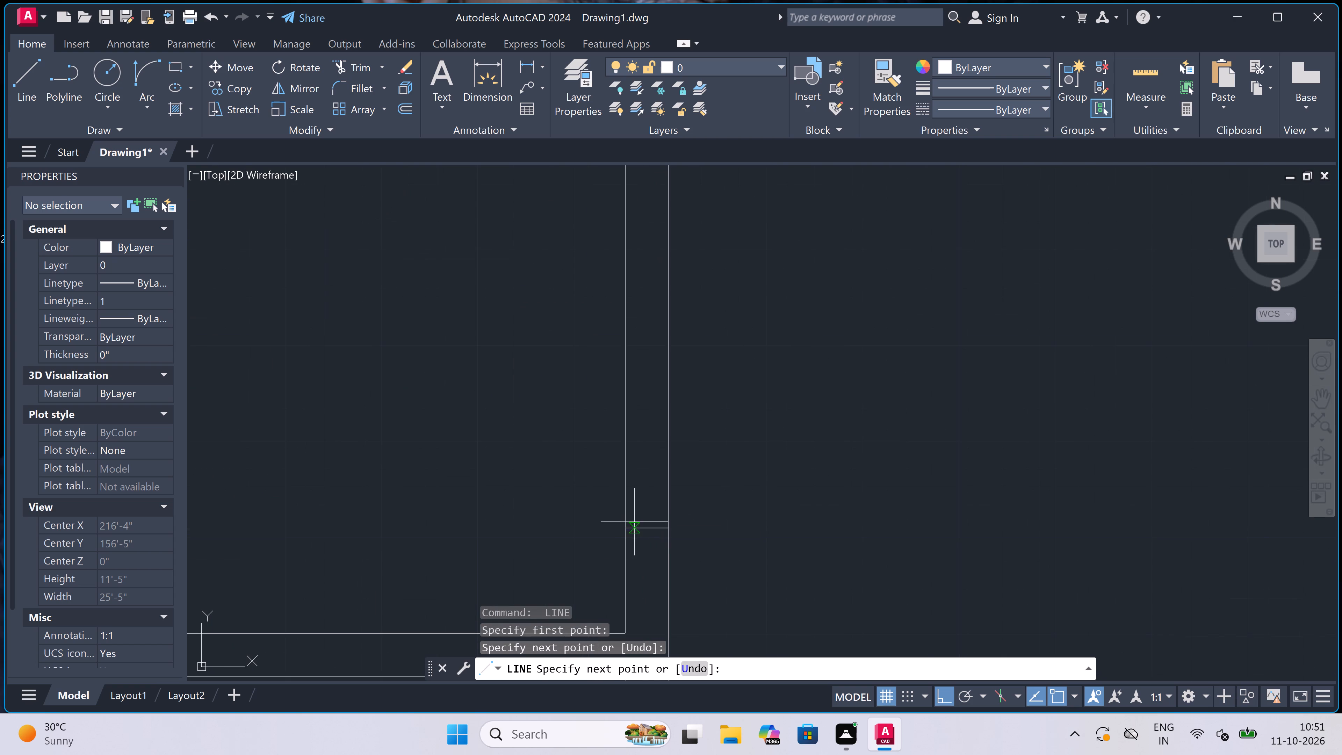
left_click(648, 529)
key("3")
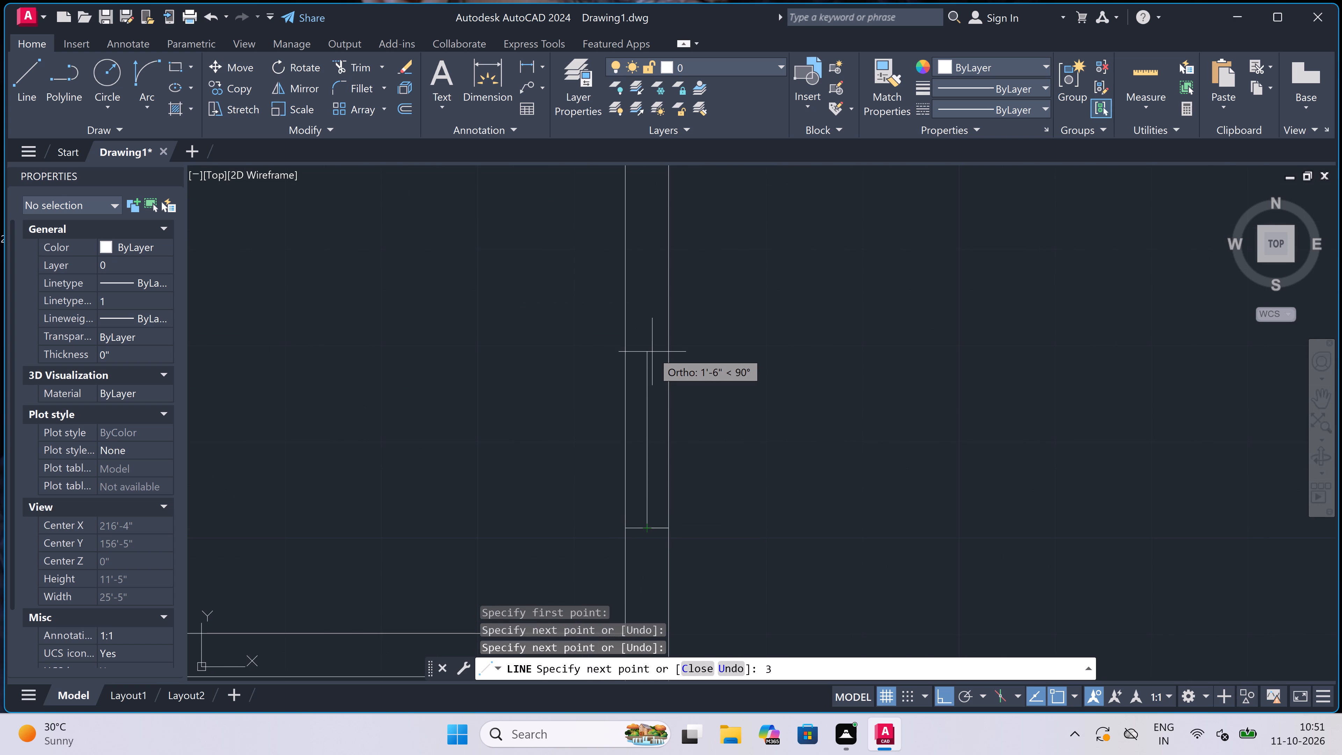
type("'")
key("space")
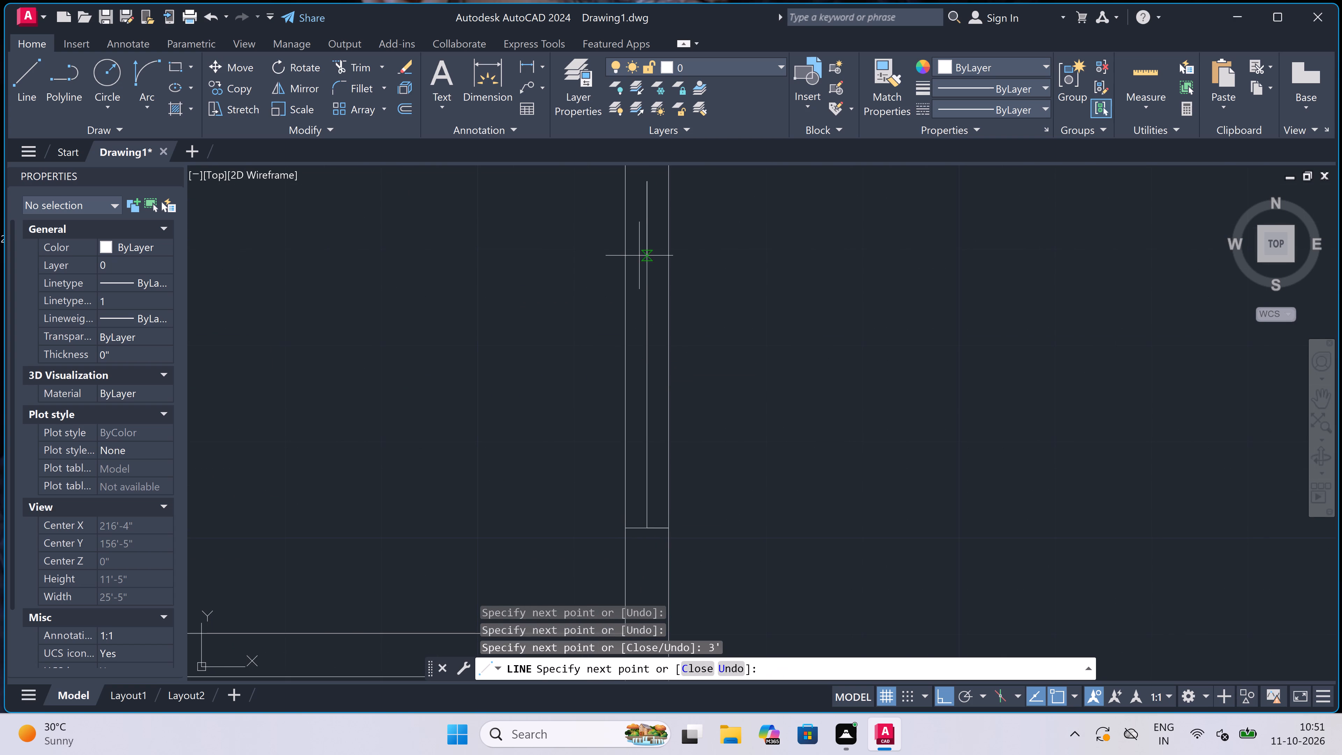
Close the corridor's east window at its north end with a line across the full wall thickness.
scroll(638, 257, "down", 3)
scroll(643, 236, "up", 3)
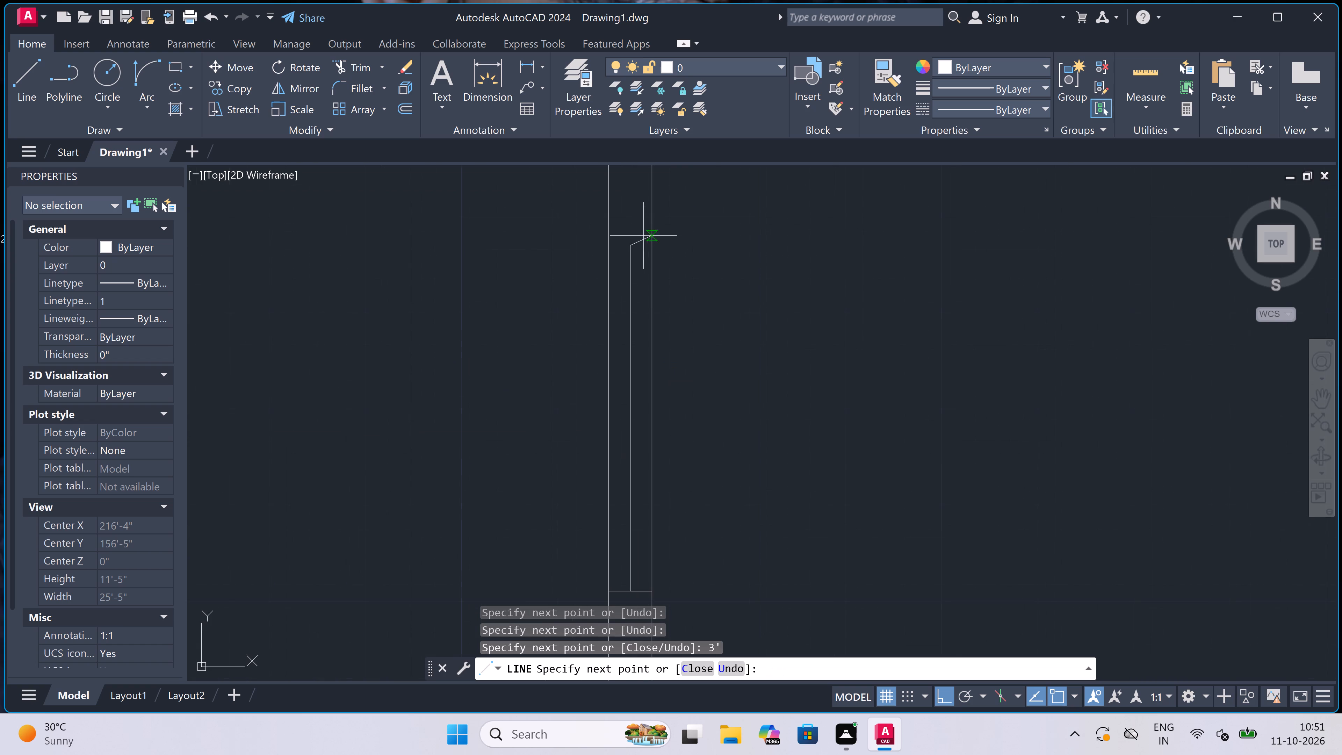
scroll(606, 236, "up", 2)
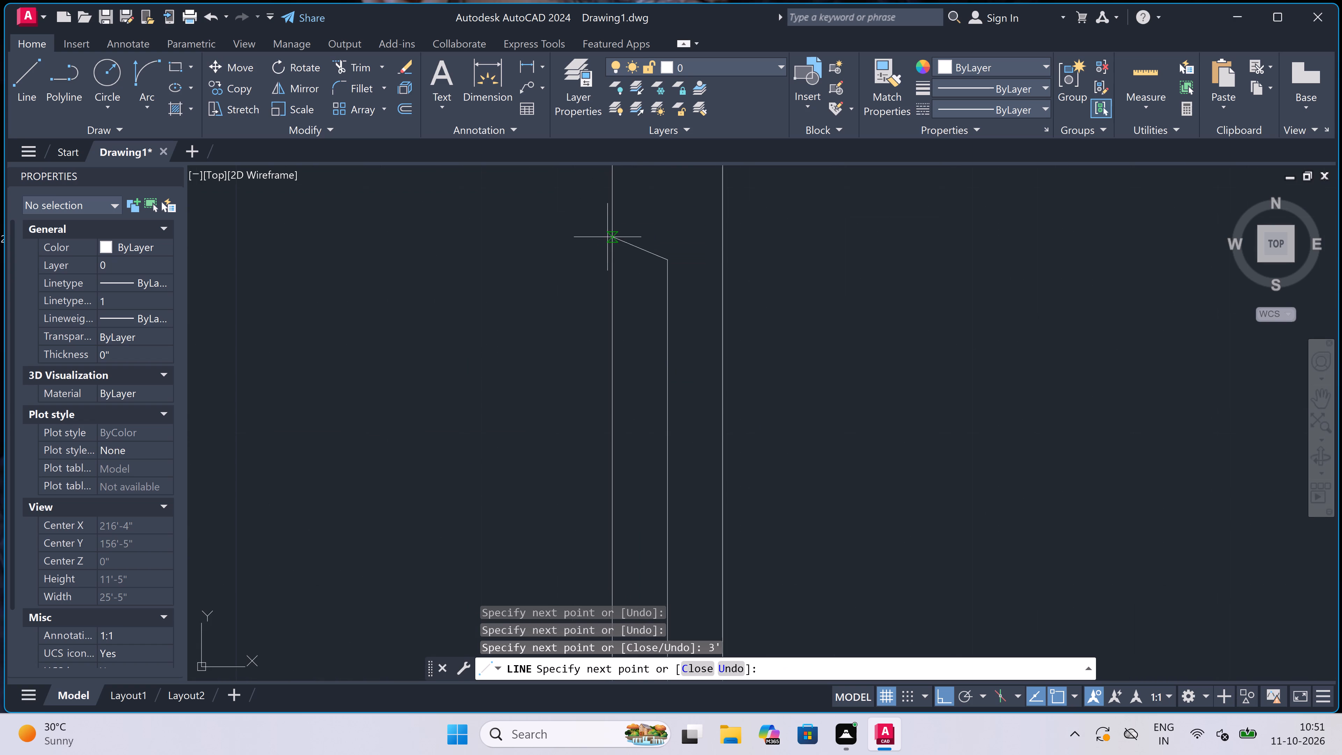
left_click(618, 263)
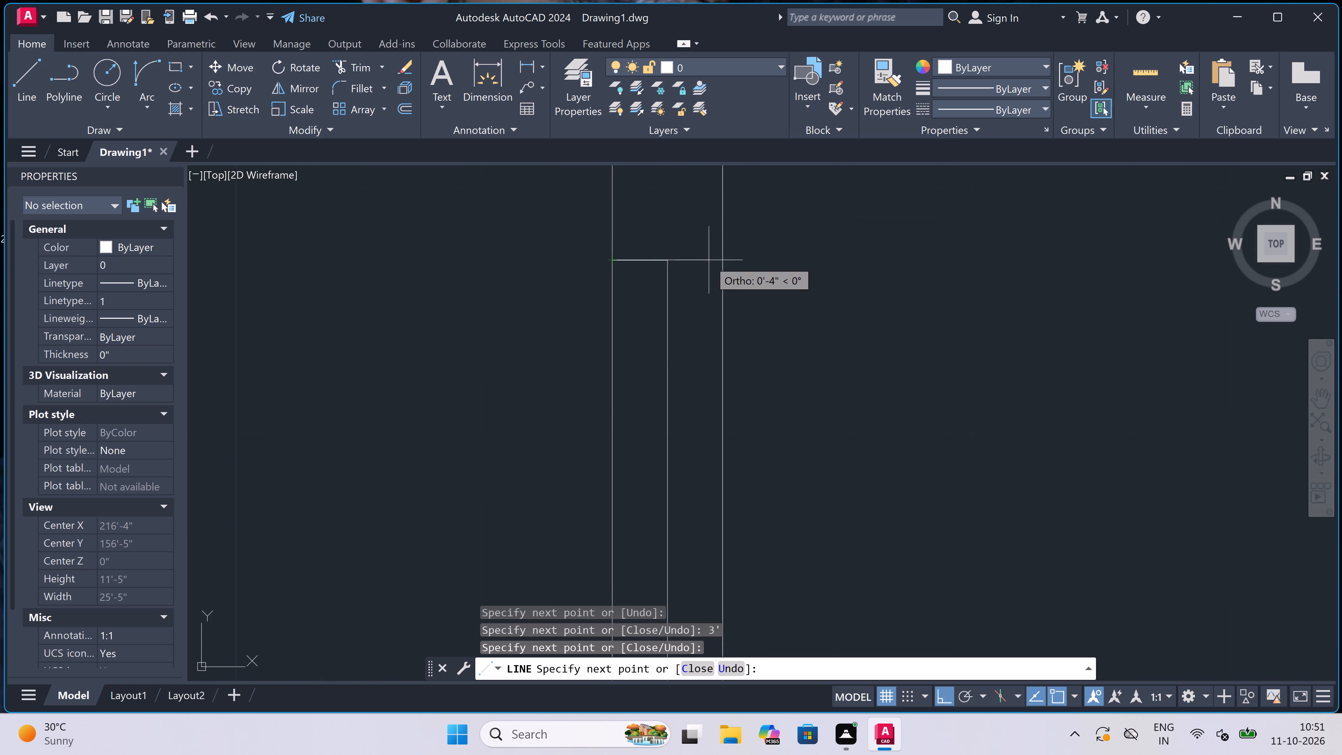
left_click(717, 257)
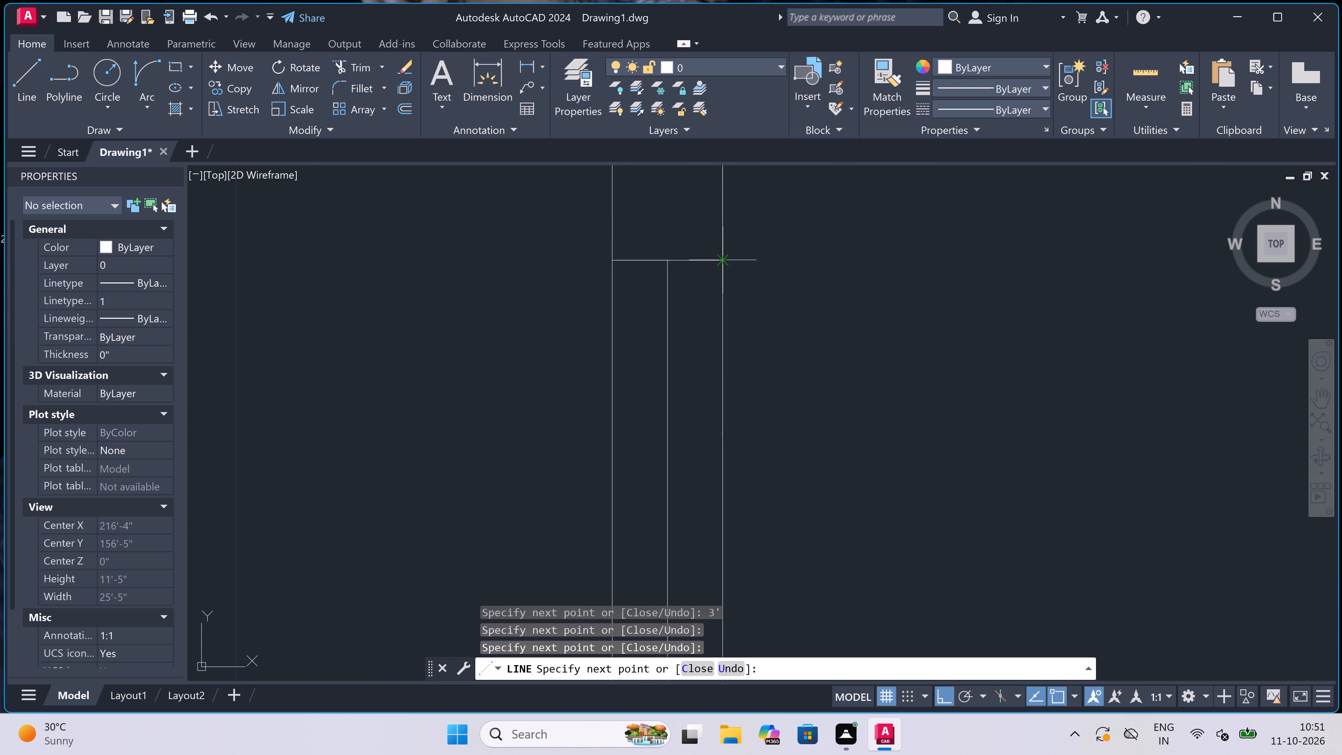
key("Escape")
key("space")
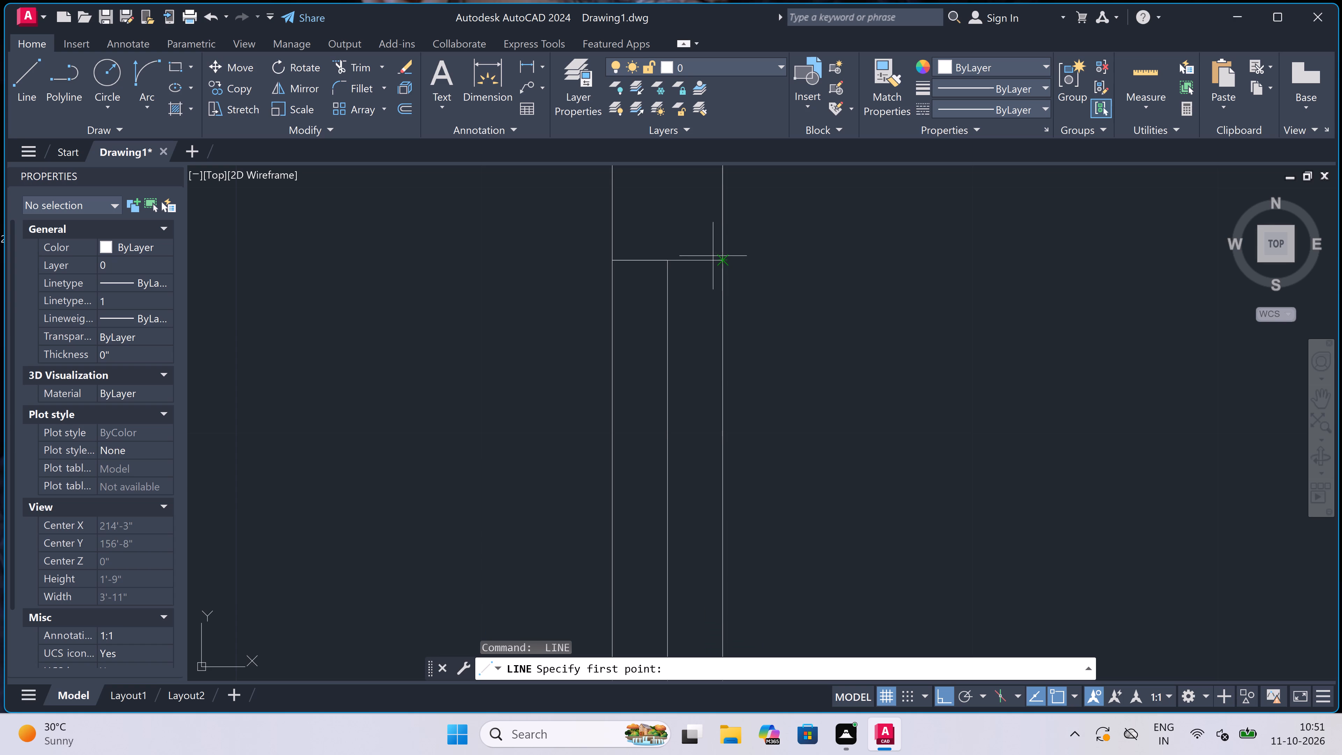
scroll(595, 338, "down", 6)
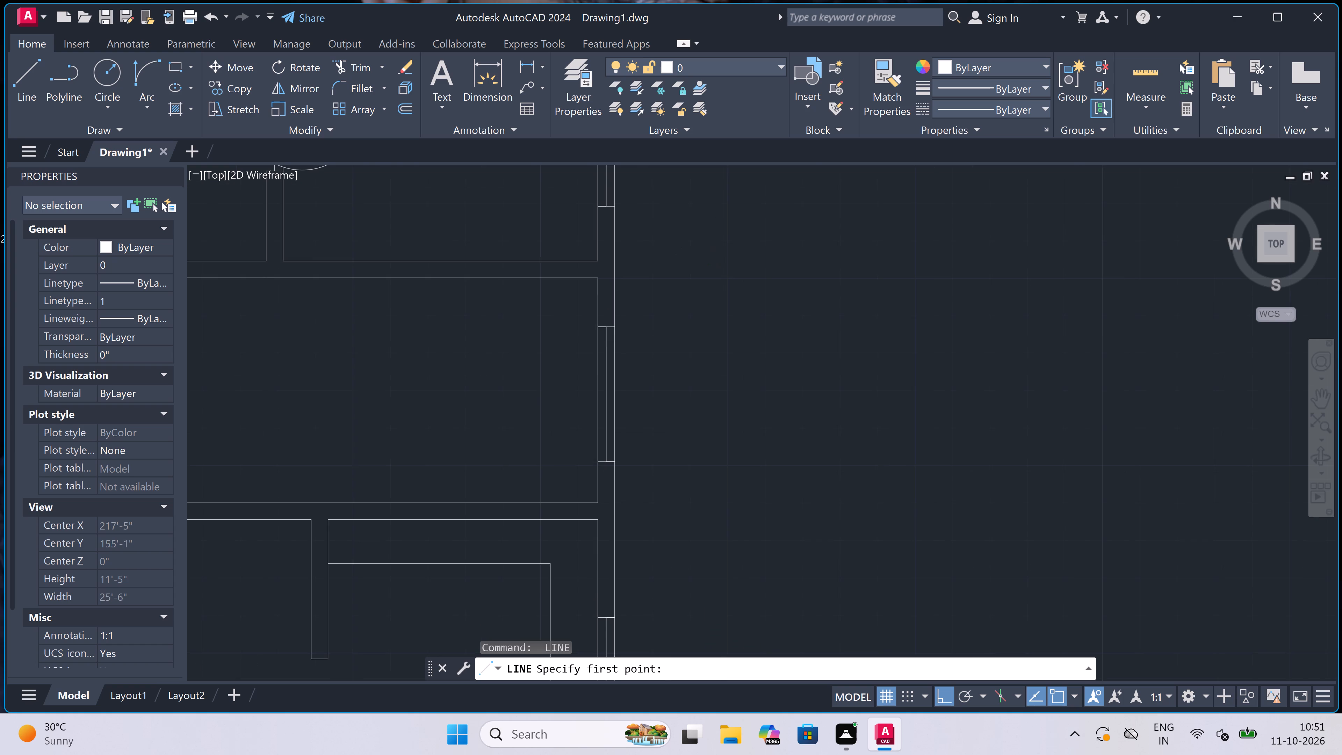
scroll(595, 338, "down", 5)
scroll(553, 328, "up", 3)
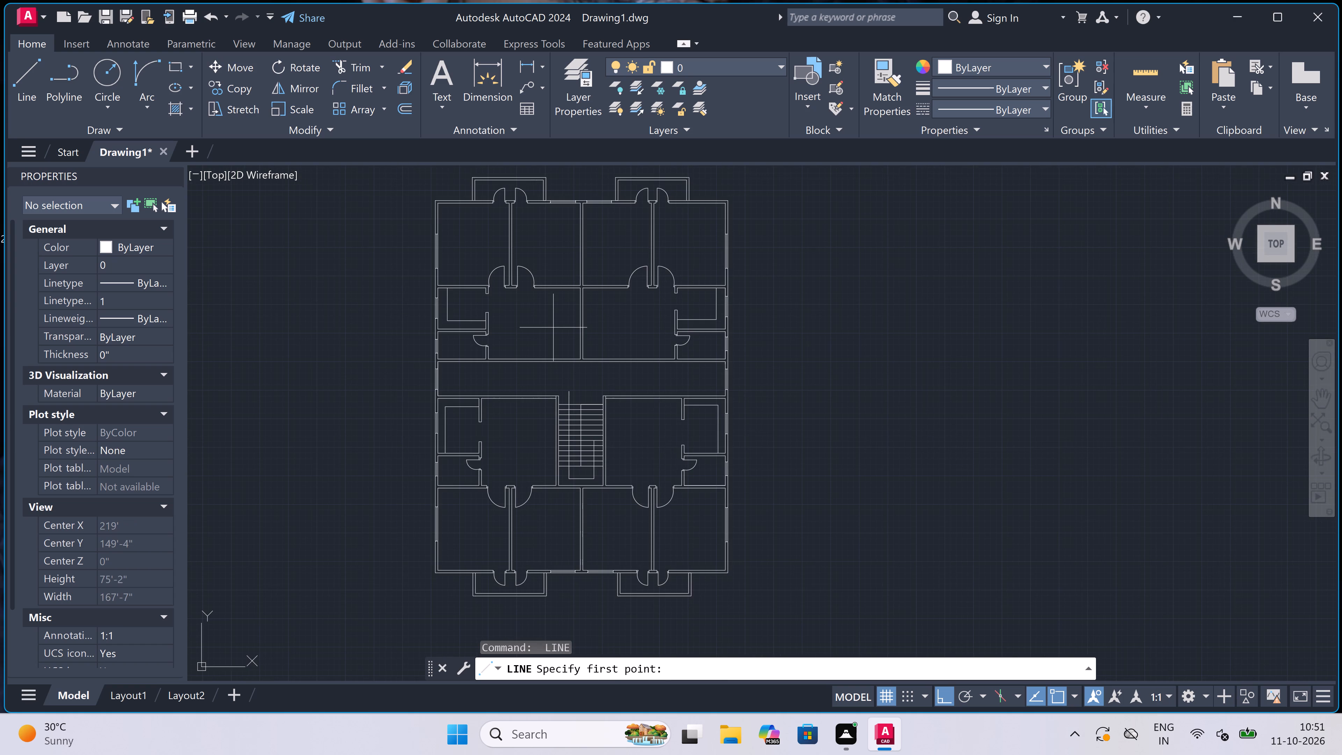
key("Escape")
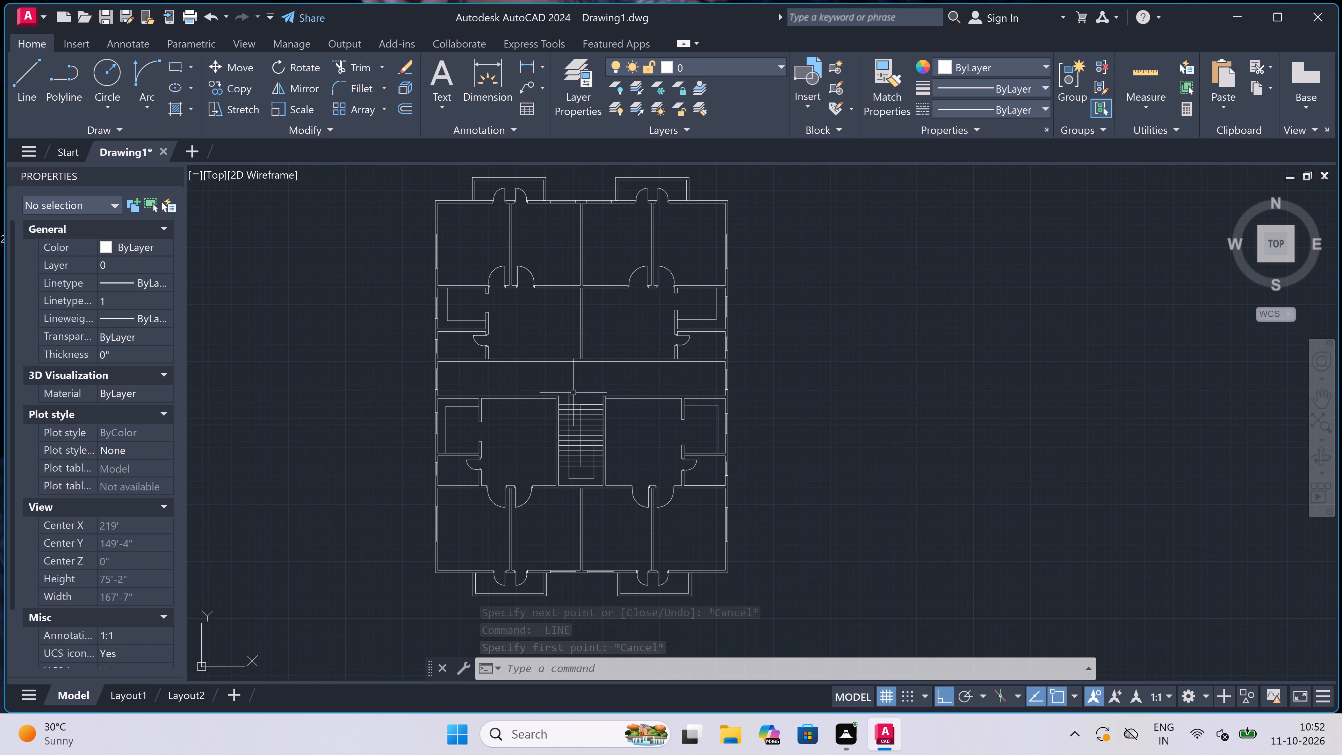
In the corridor's north wall just east of the central partition, draw a door jamb across the wall, a 2" line east from its midpoint and a 3' leaf north.
scroll(587, 349, "up", 2)
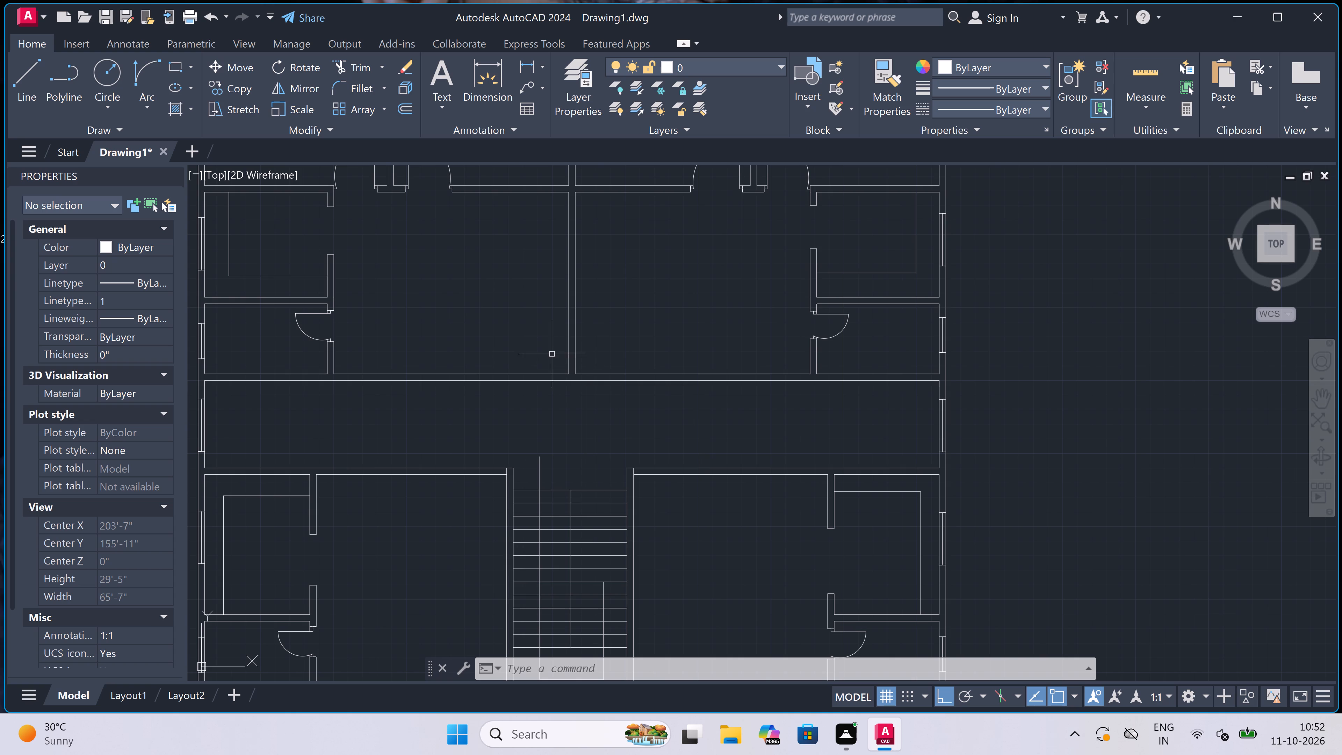
scroll(592, 361, "up", 3)
scroll(592, 361, "down", 3)
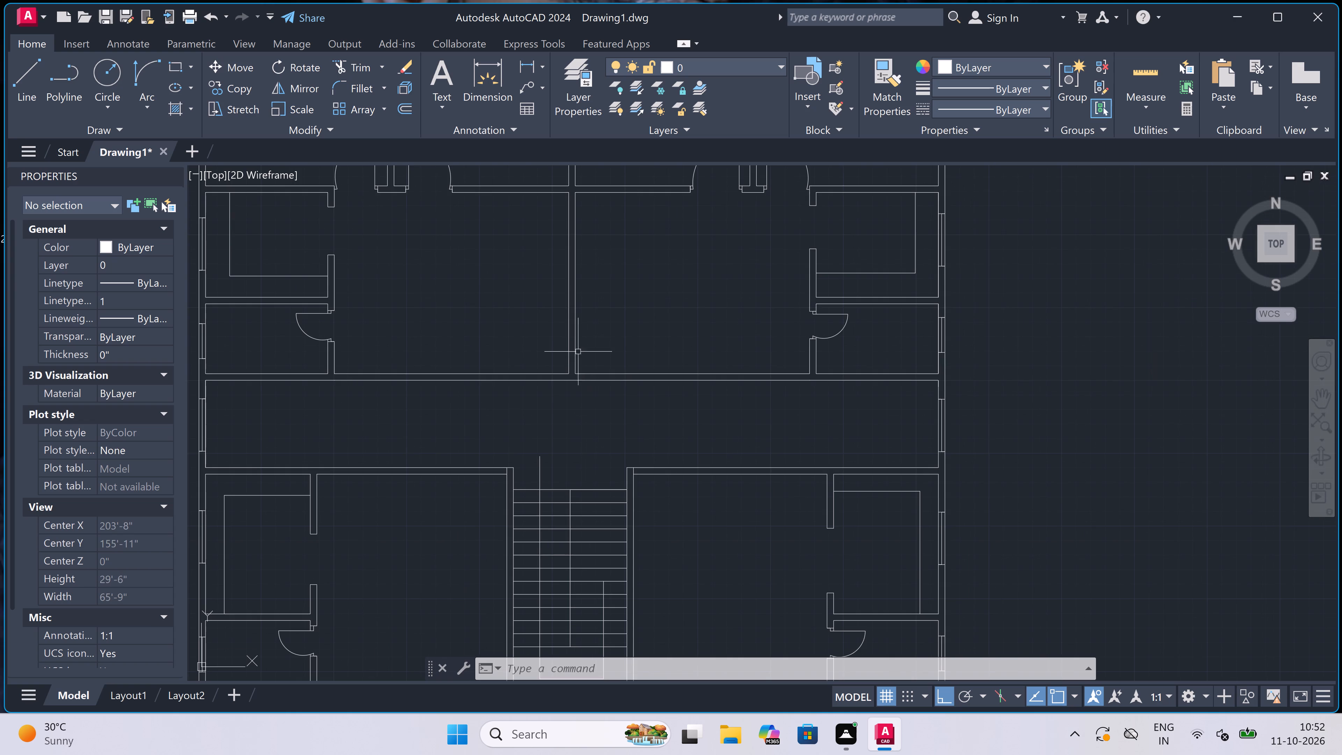
scroll(564, 360, "up", 3)
scroll(588, 345, "up", 2)
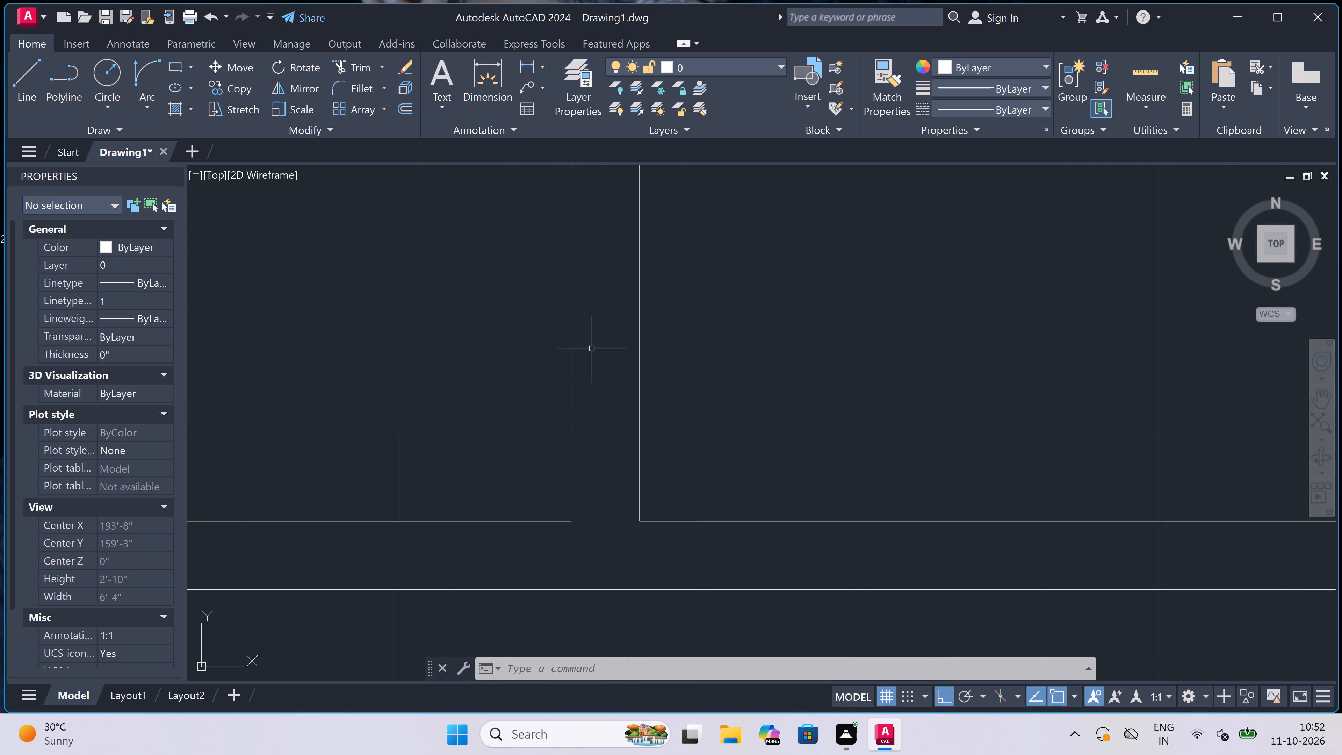
type("l")
key("space")
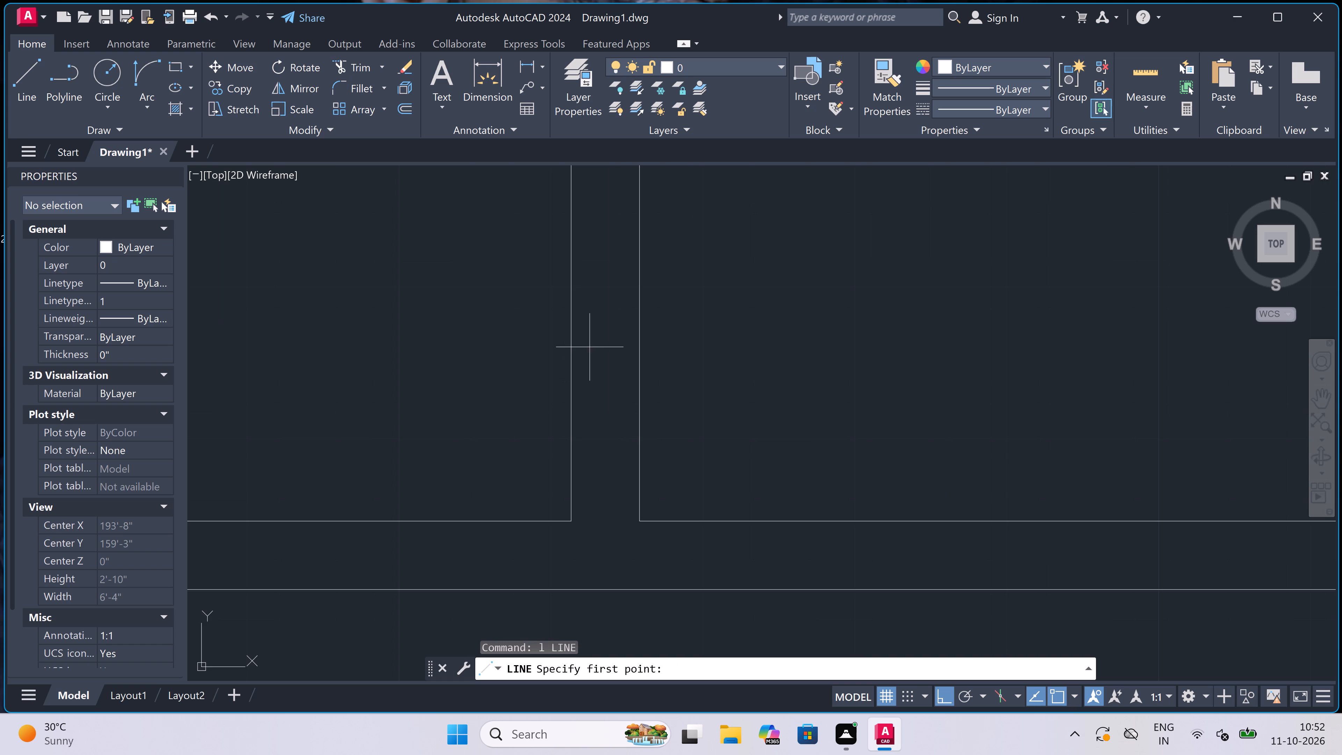
left_click(692, 513)
left_click(686, 589)
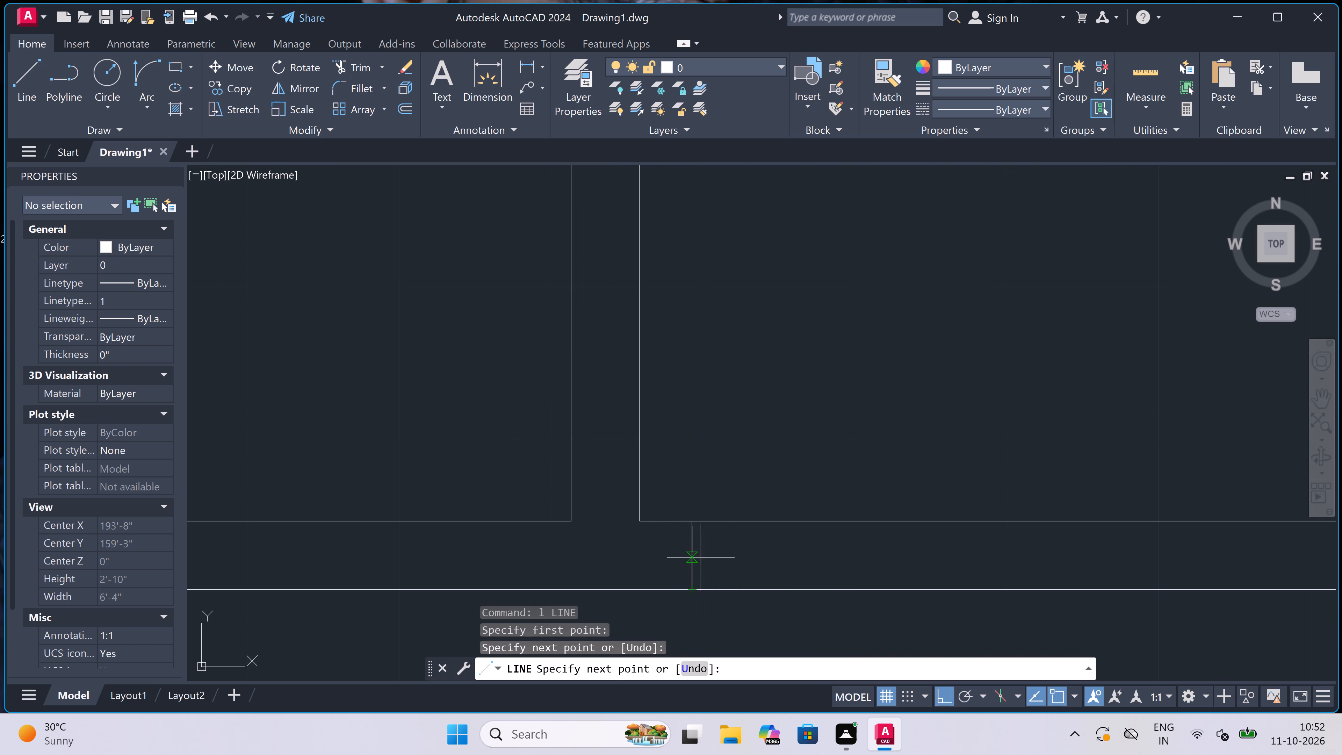
left_click(699, 547)
key("2")
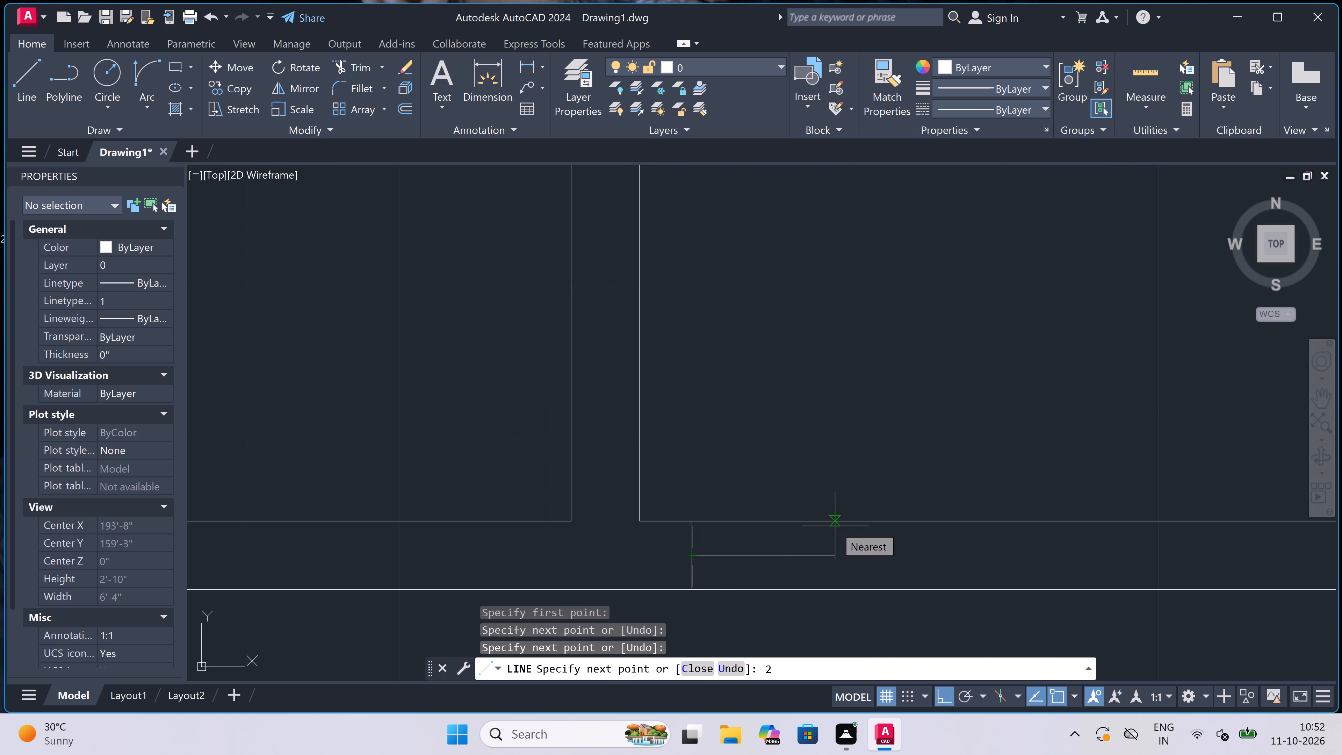
type("\"")
key("space")
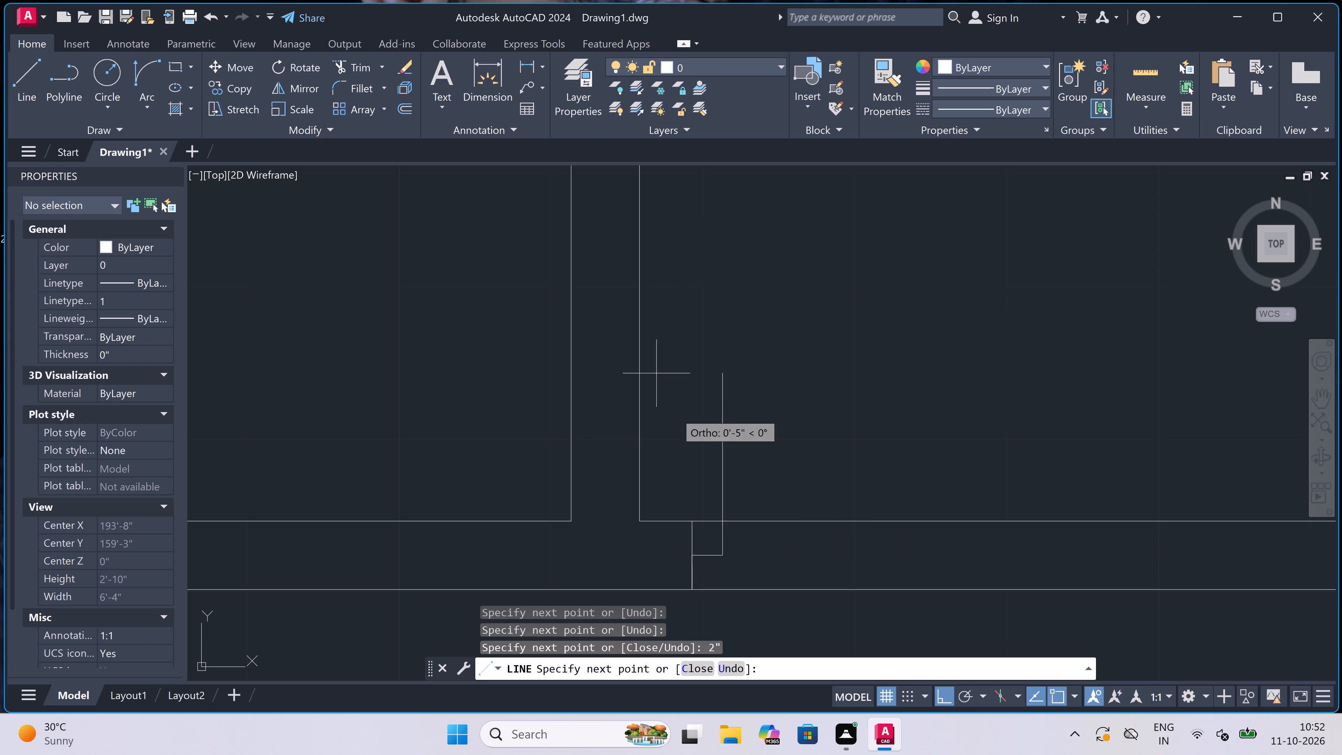
key("3")
type("'")
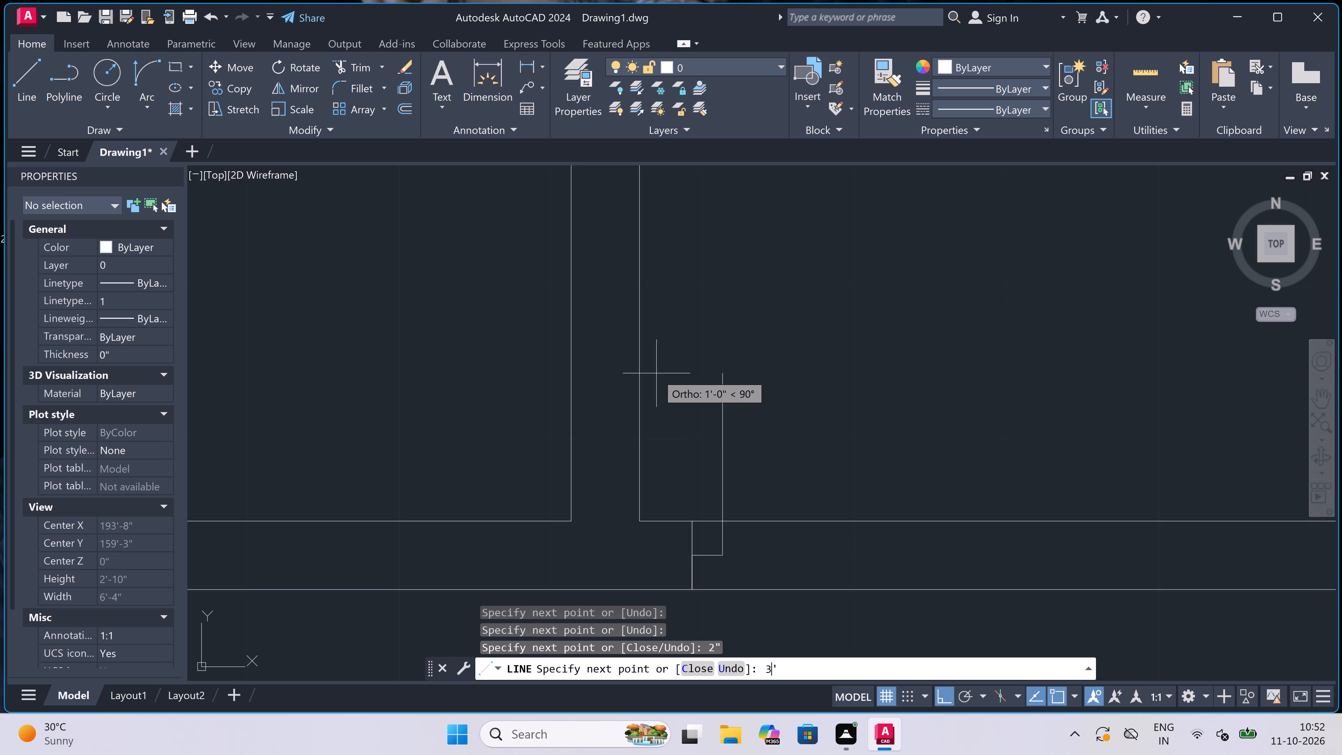
key("space")
key("Escape")
Just west of the central partition, draw the matching door jamb across the wall, with a 2" line west from its midpoint and a 3' leaf north.
key("space")
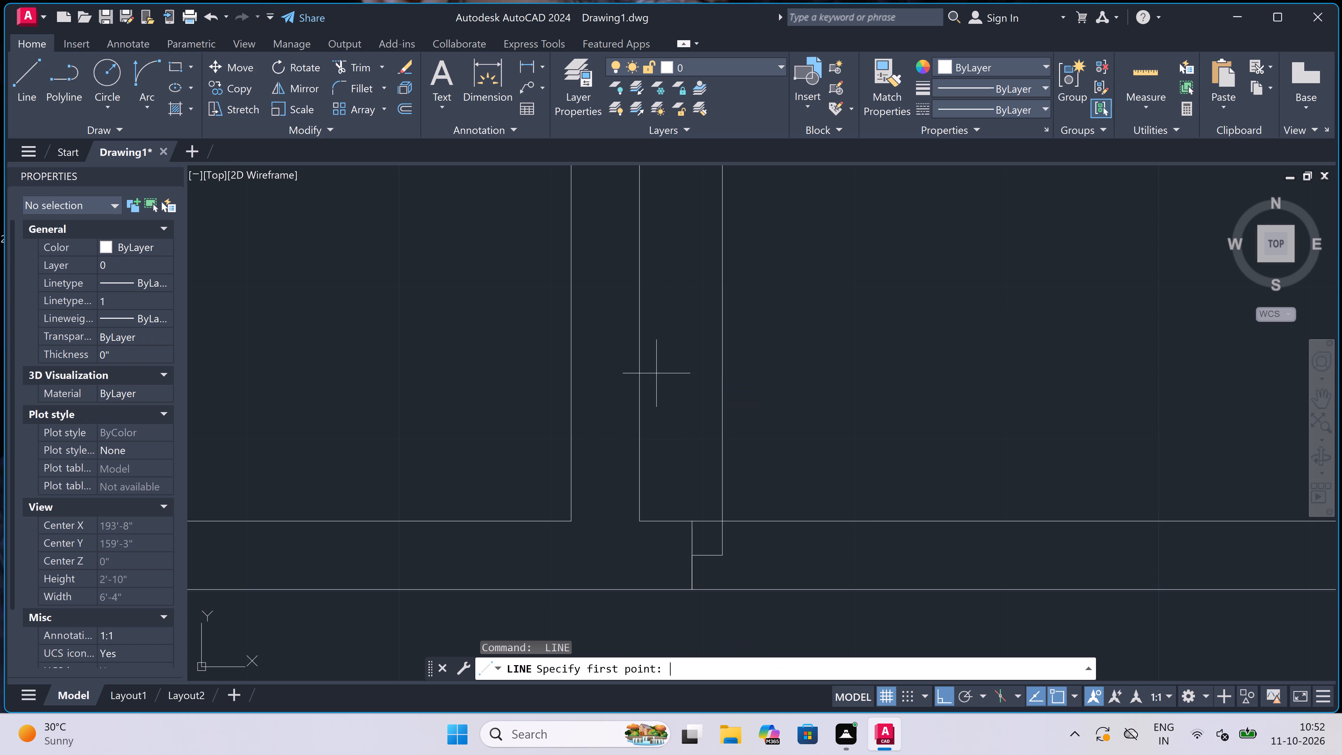
left_click(520, 519)
left_click(521, 586)
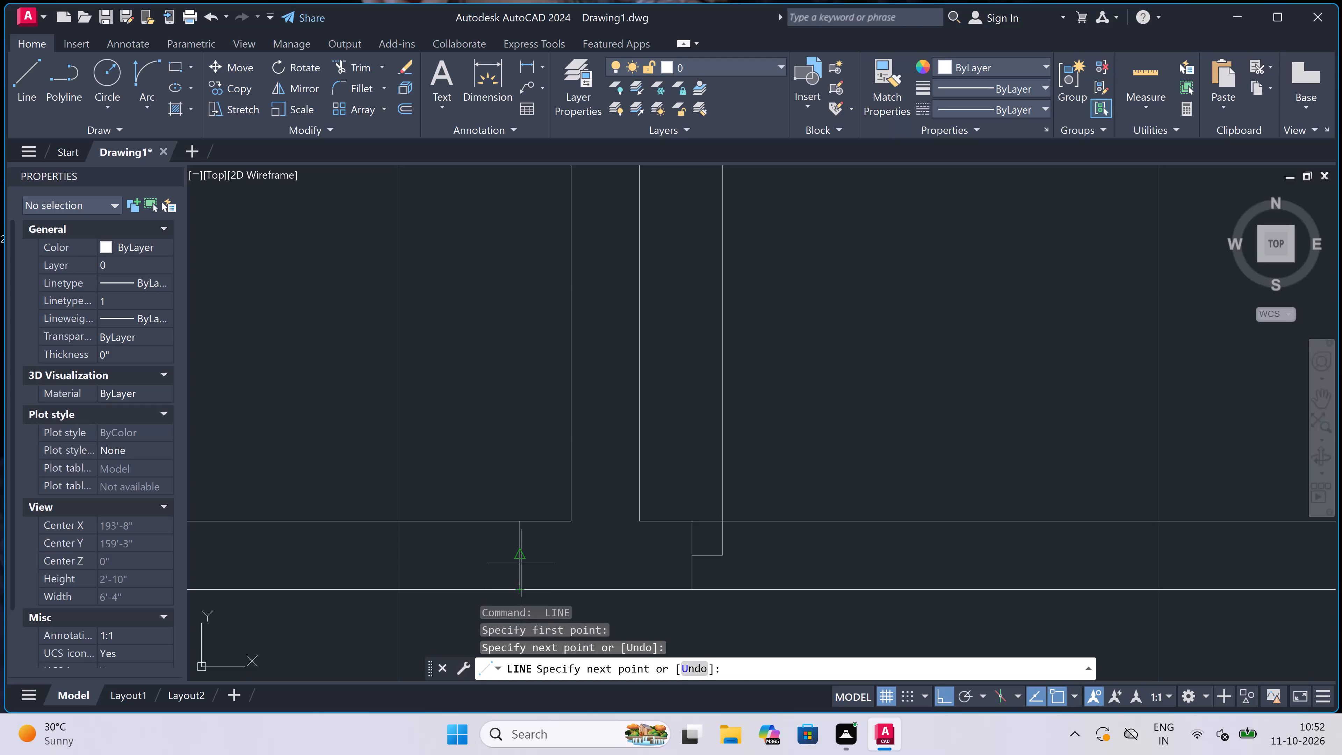
left_click(521, 559)
key("2")
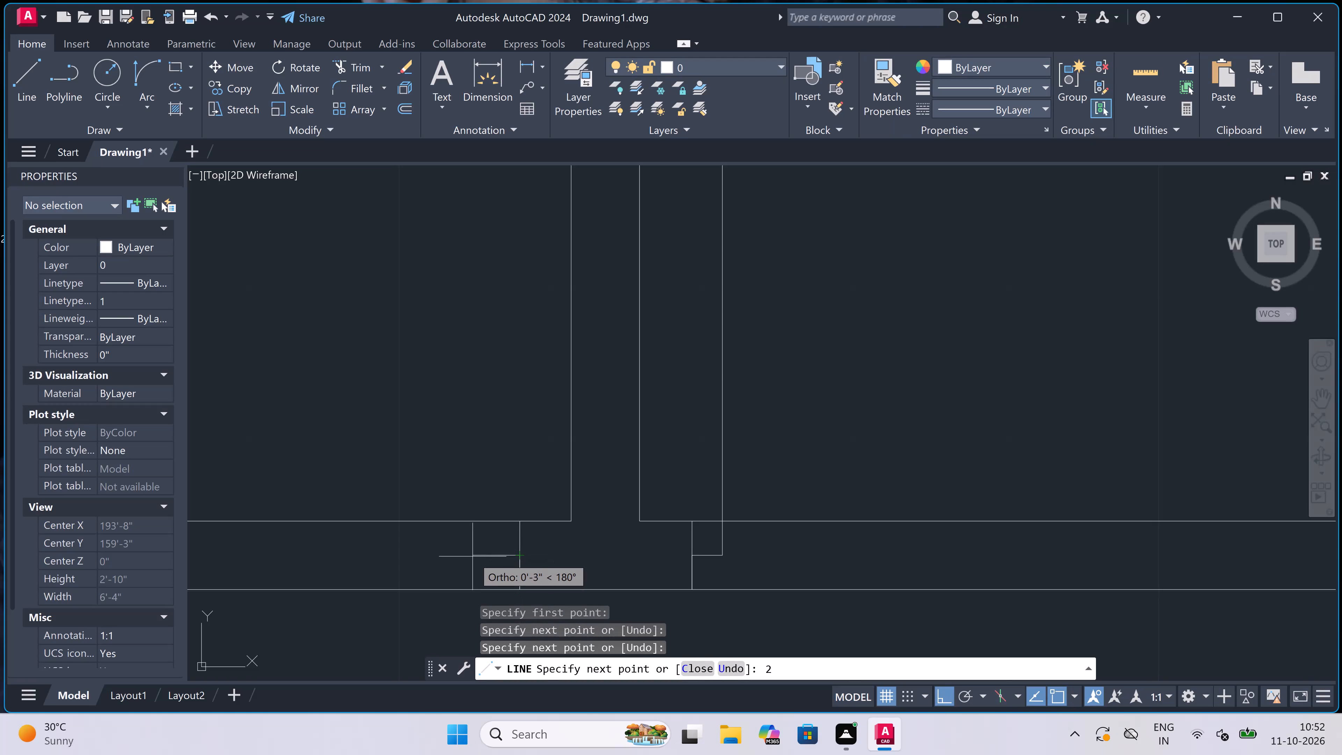
type("\"")
key("space")
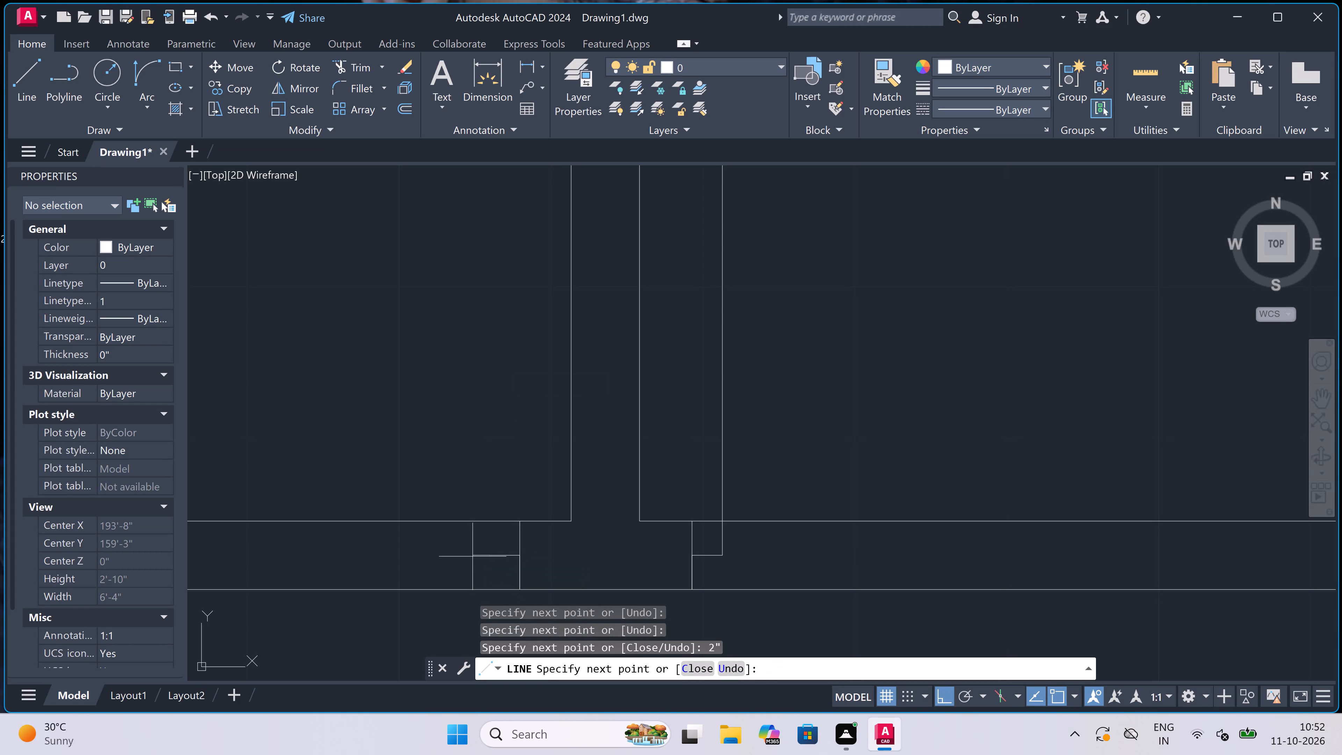
type("3'")
key("space")
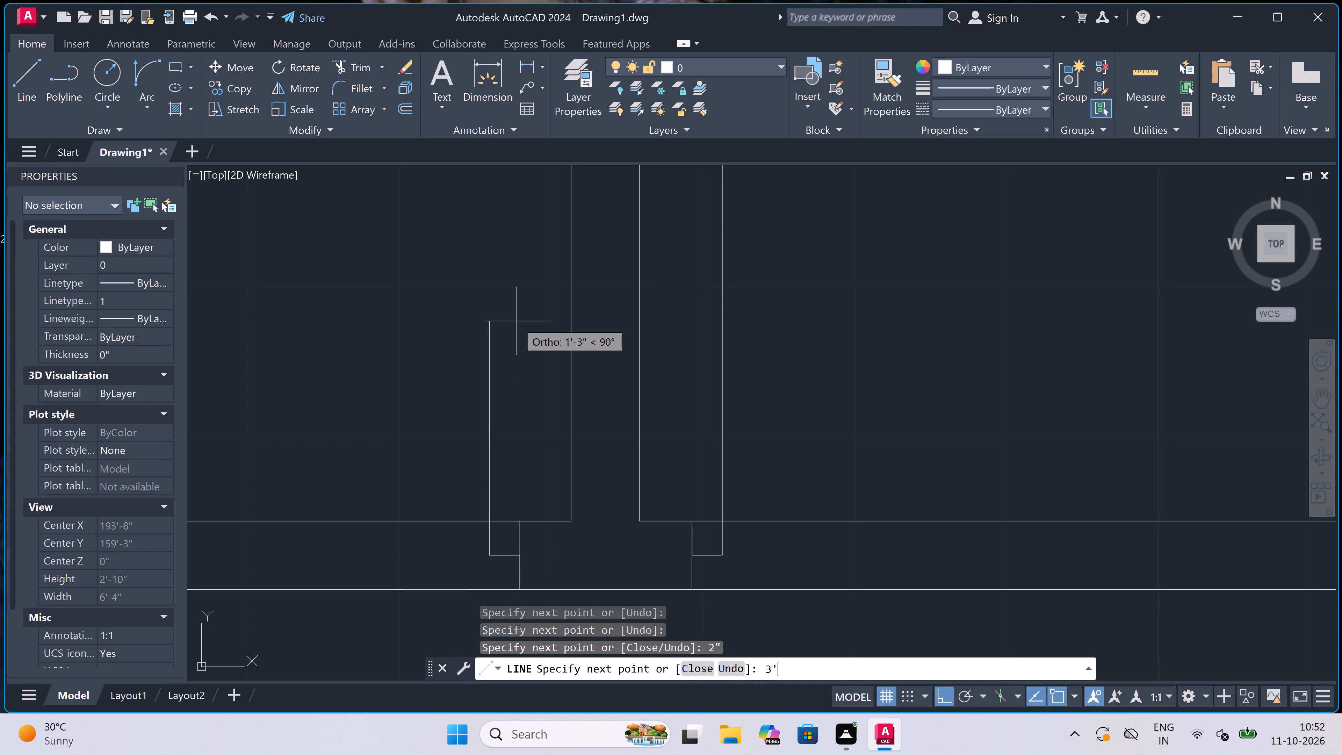
key("Escape")
Draw the west entrance door's opposite jamb across the corridor's north wall, with a 2" line east from its midpoint.
key("space")
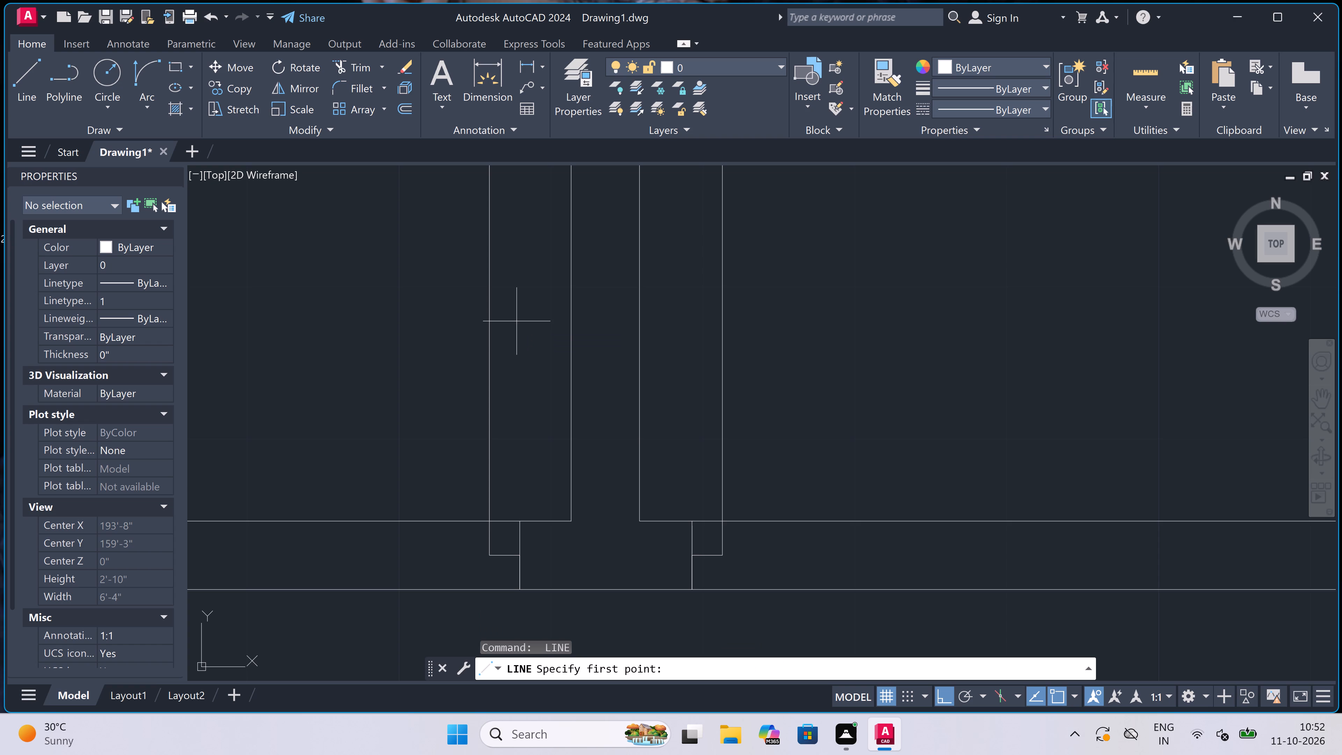
scroll(412, 500, "down", 1)
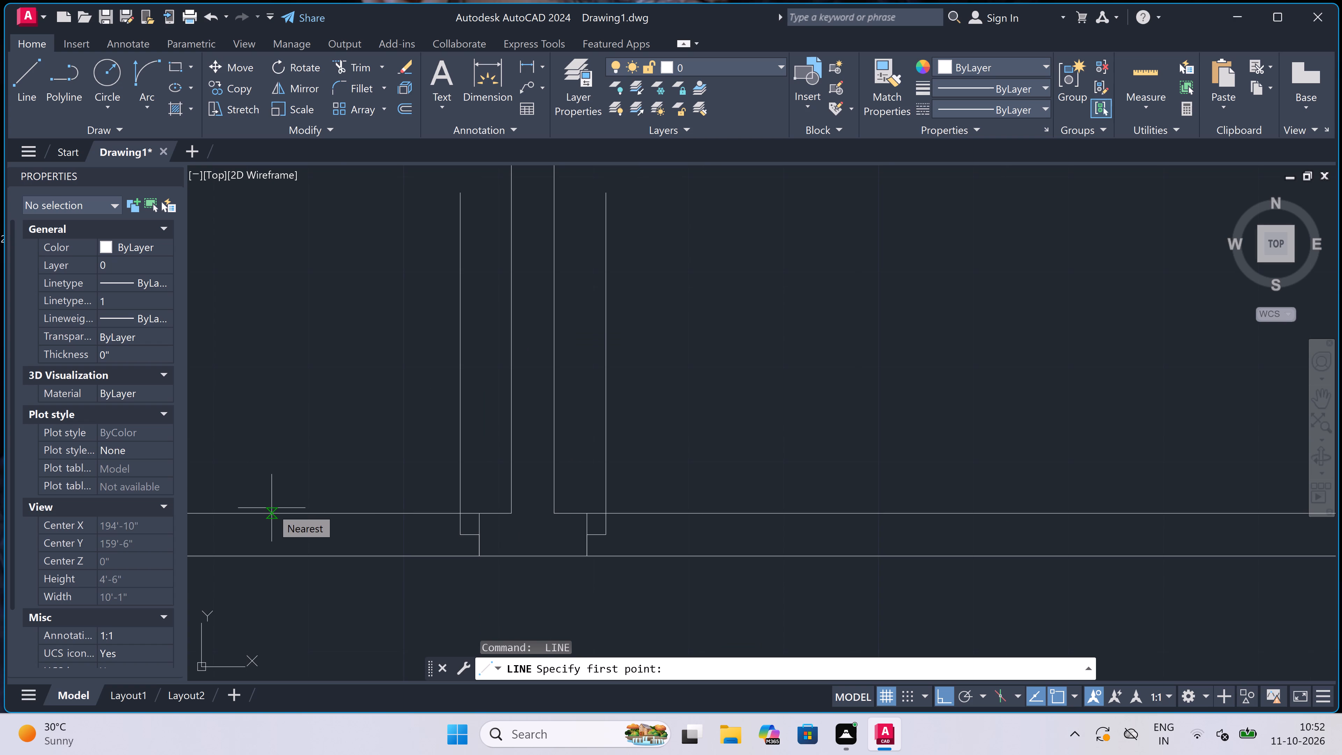
scroll(272, 508, "down", 4)
scroll(260, 504, "up", 4)
scroll(309, 541, "down", 1)
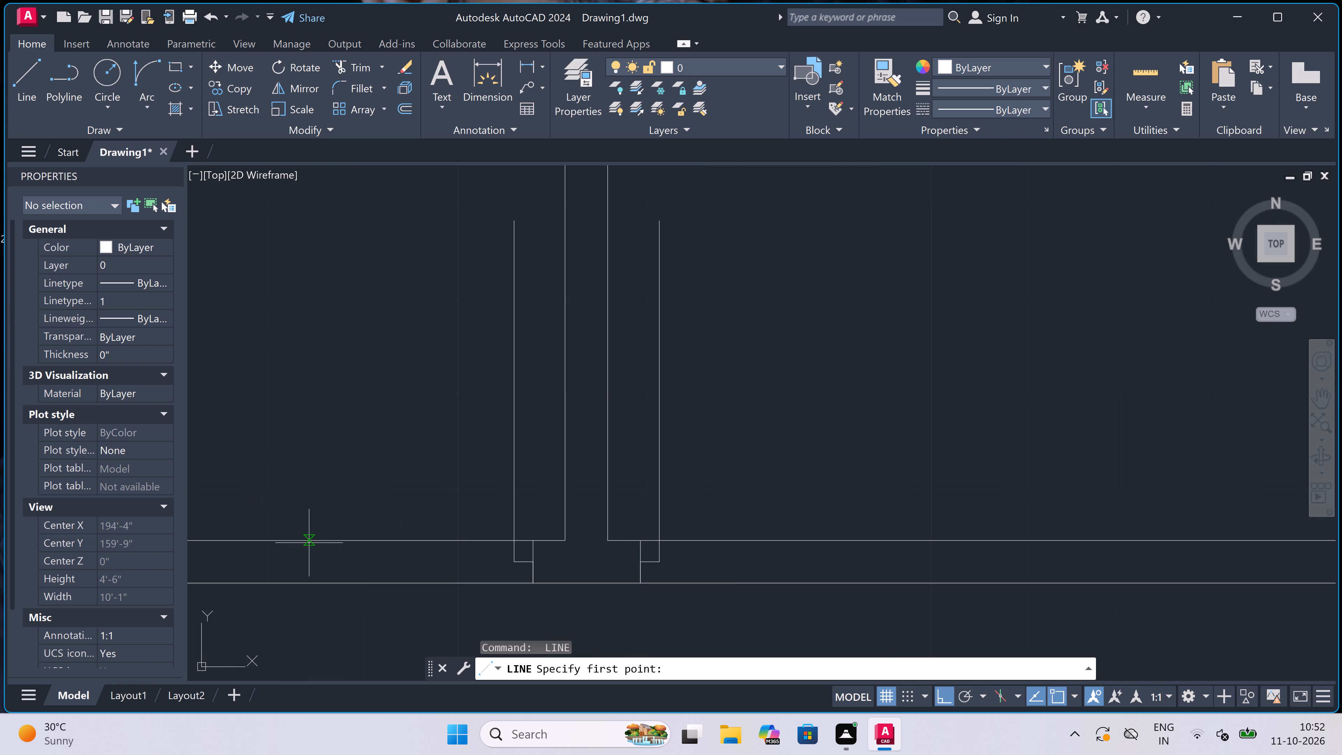
left_click(273, 544)
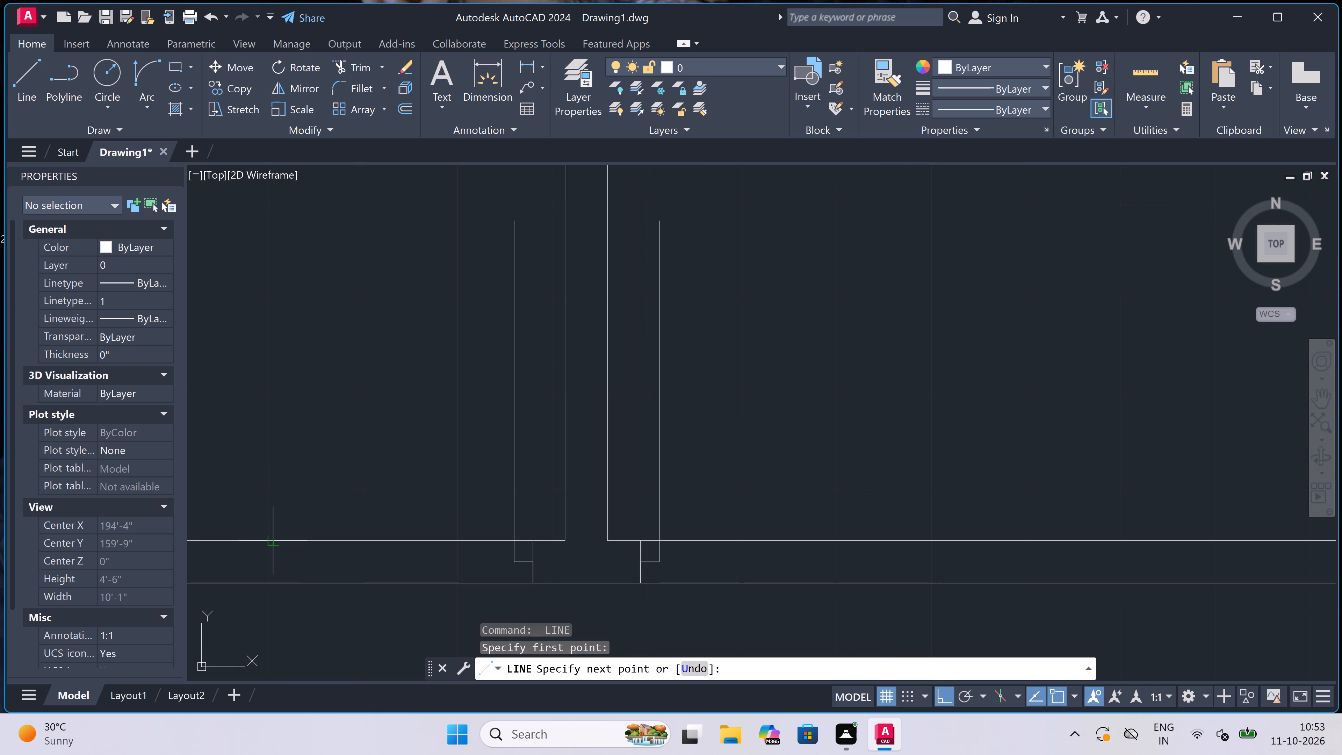
double_click(275, 581)
left_click(275, 563)
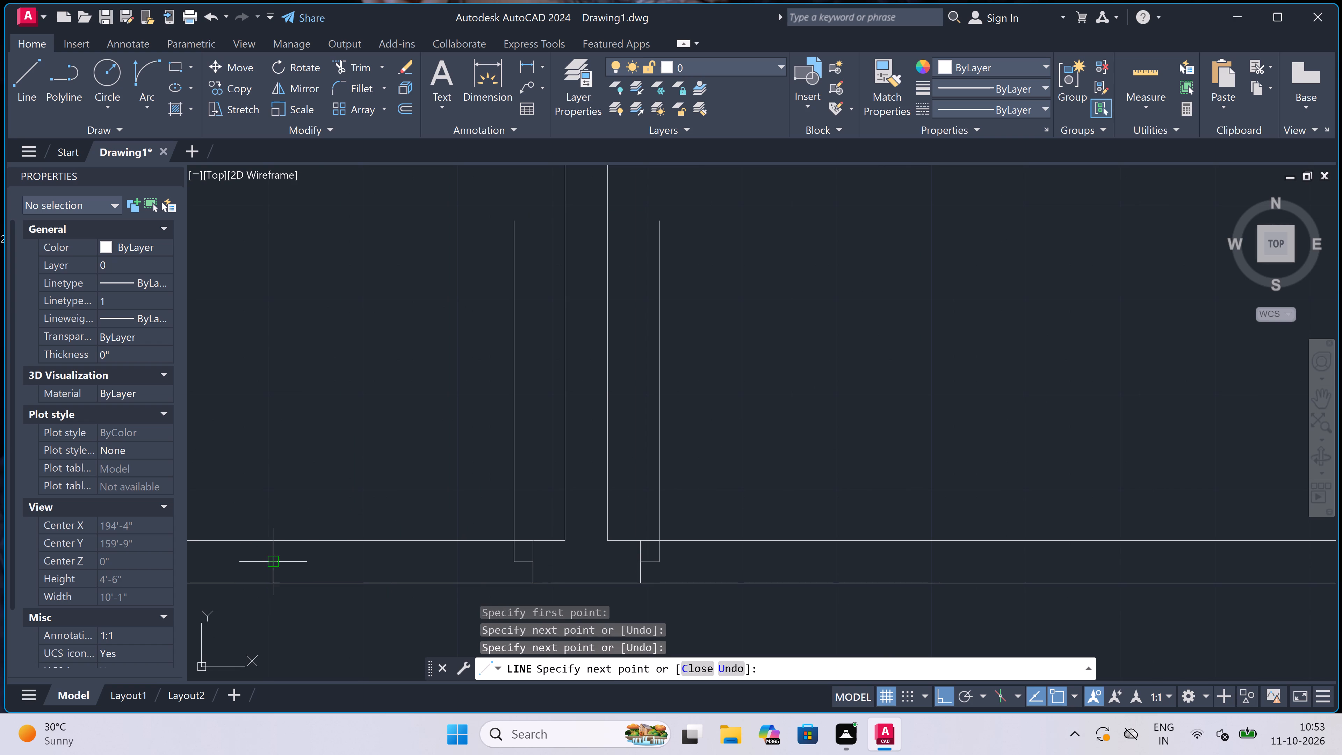
key("2")
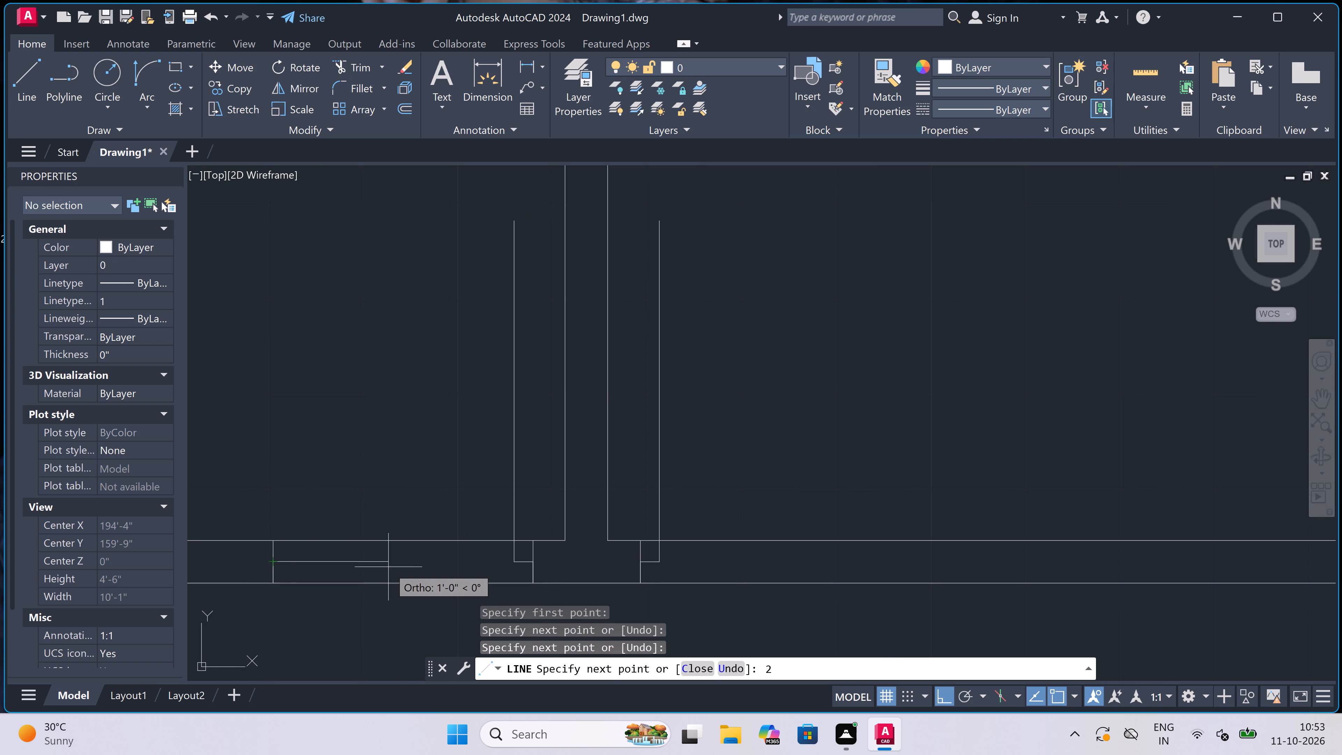
type("\"")
key("space")
key("Escape")
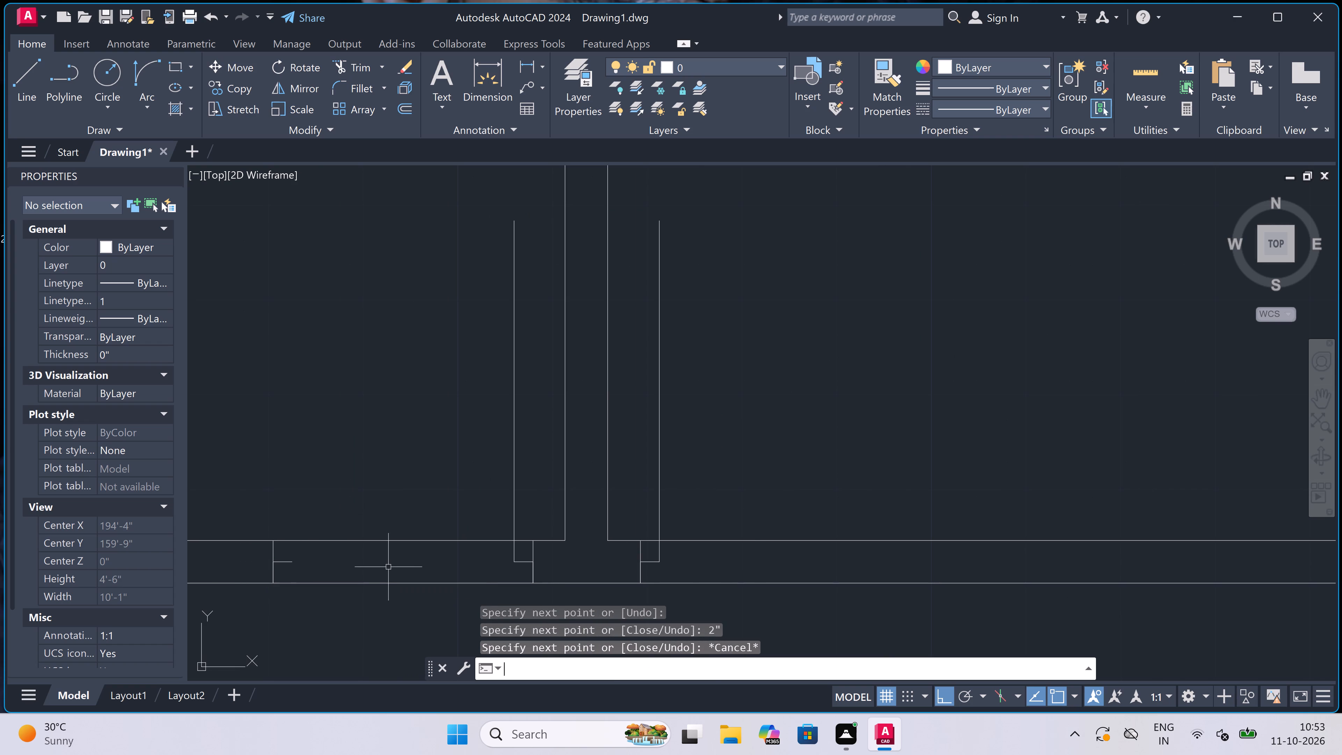
Draw the east entrance door's opposite jamb across the corridor's north wall, with a 2" line west from its midpoint.
key("space")
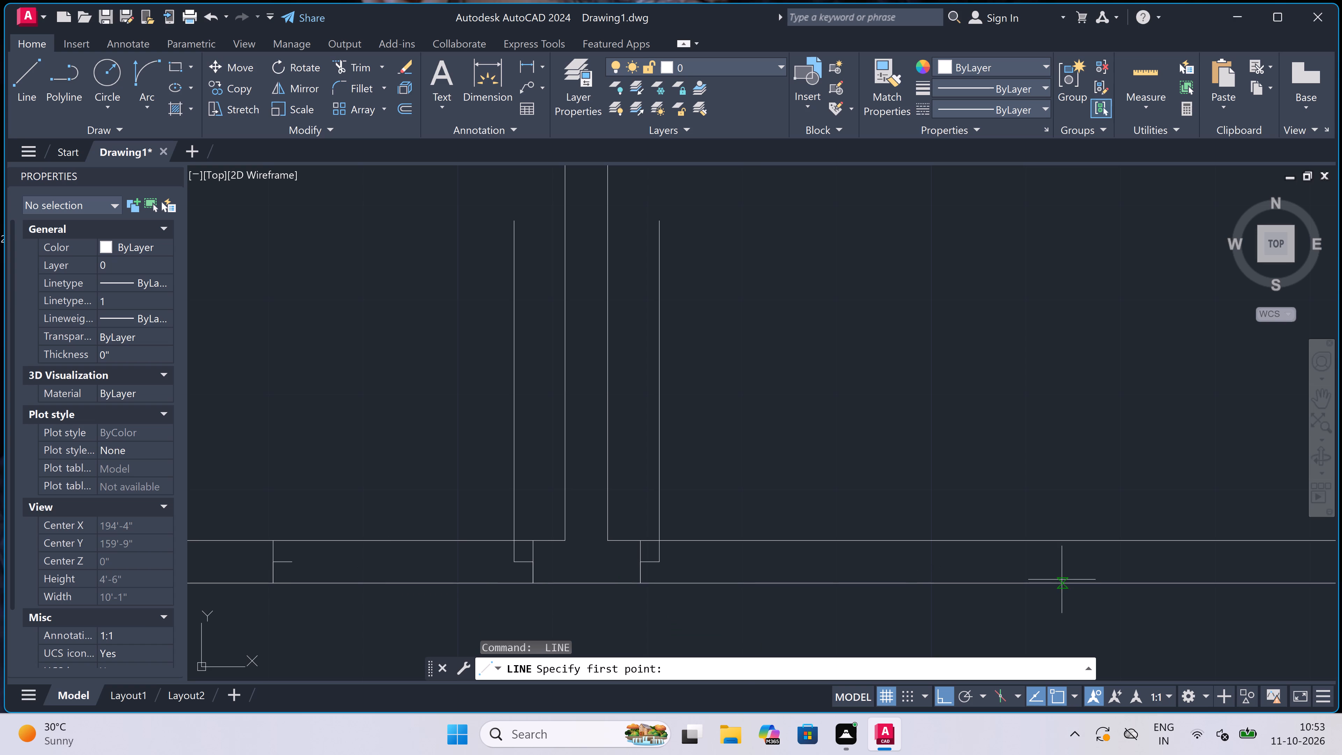
left_click(936, 541)
left_click(941, 582)
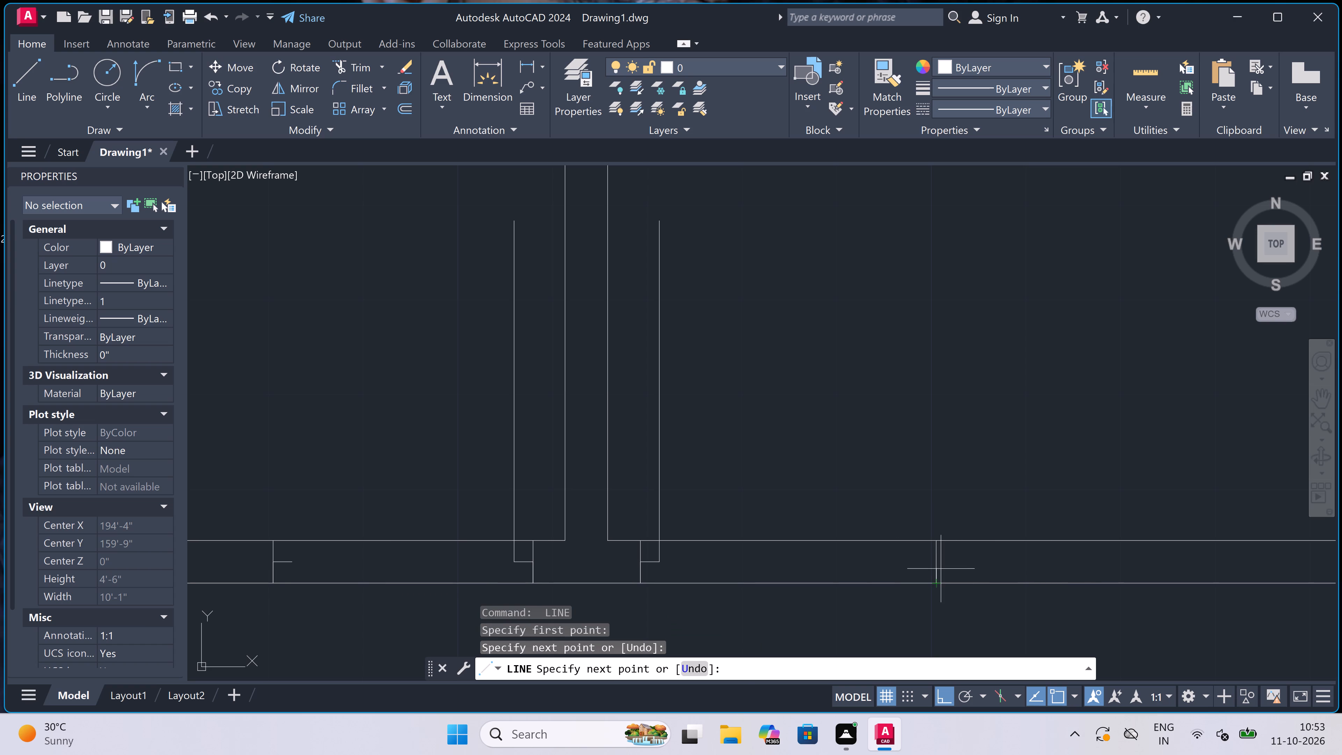
left_click(939, 561)
key("2")
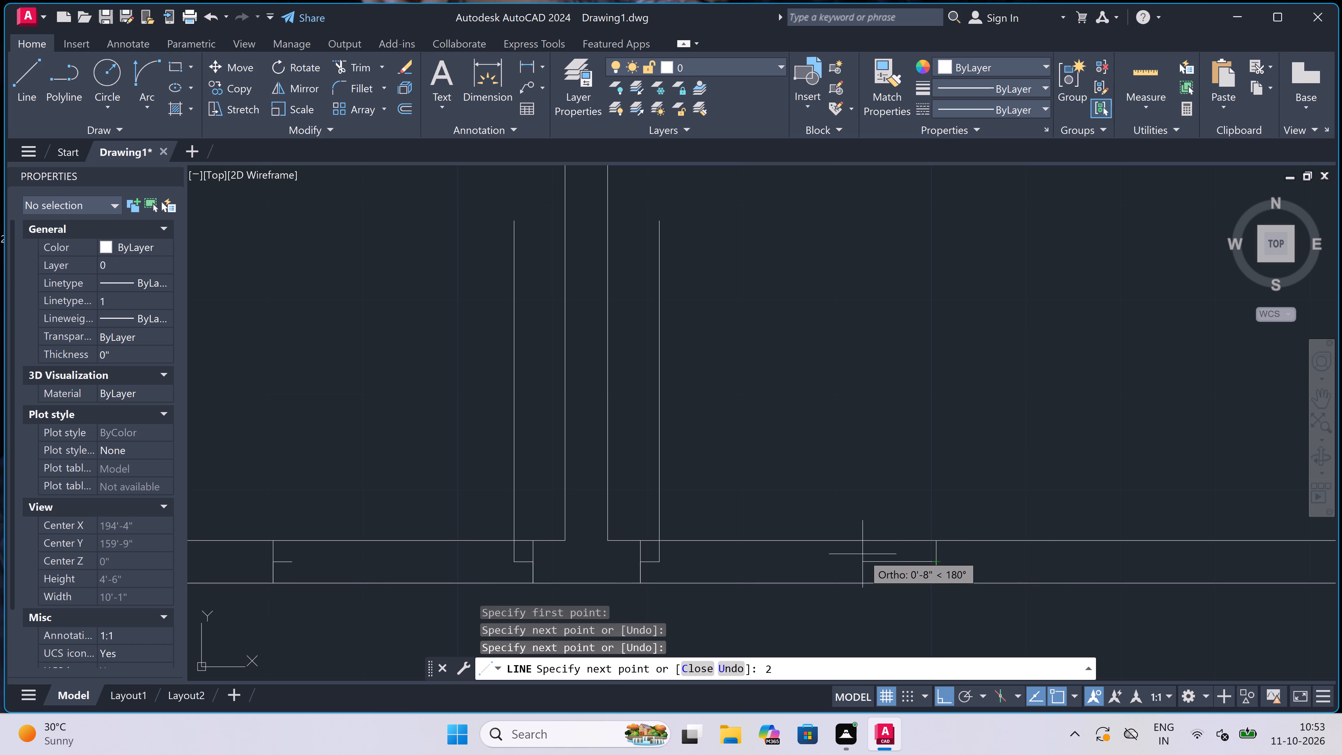
type("\"")
key("space")
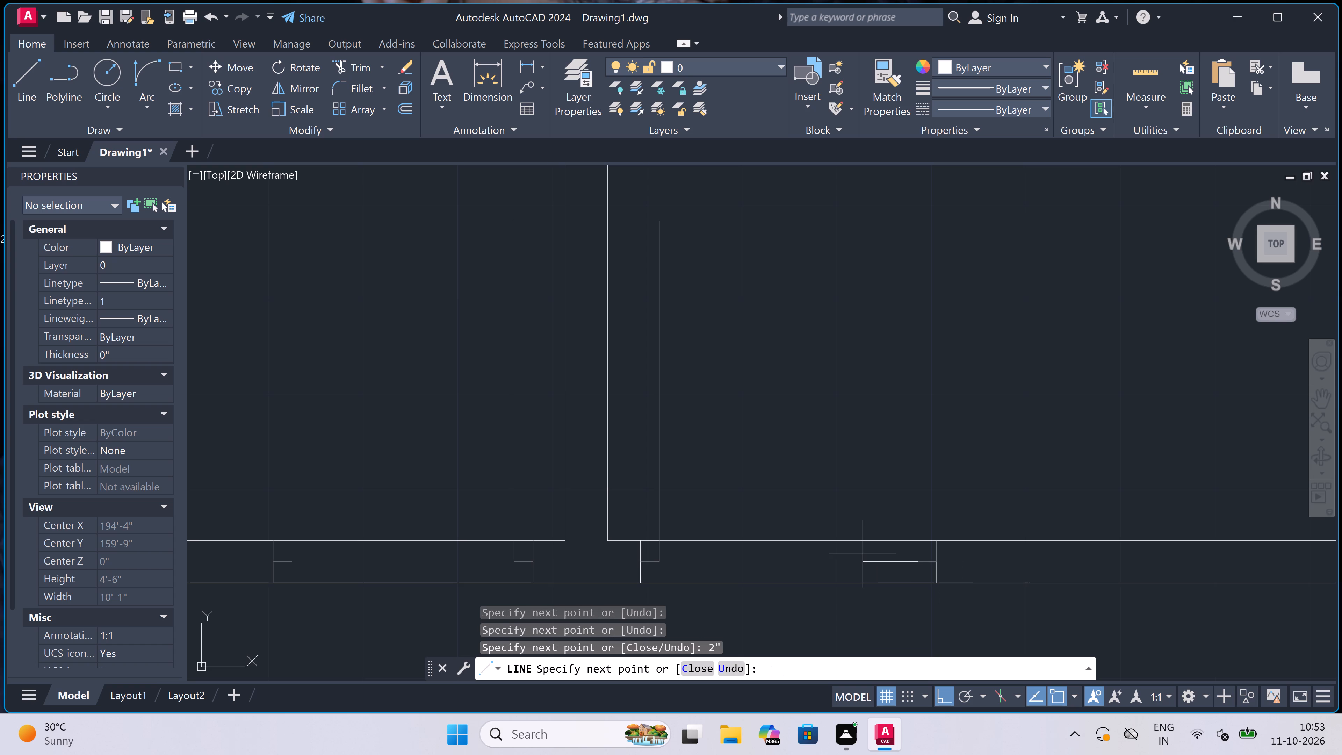
key("Escape")
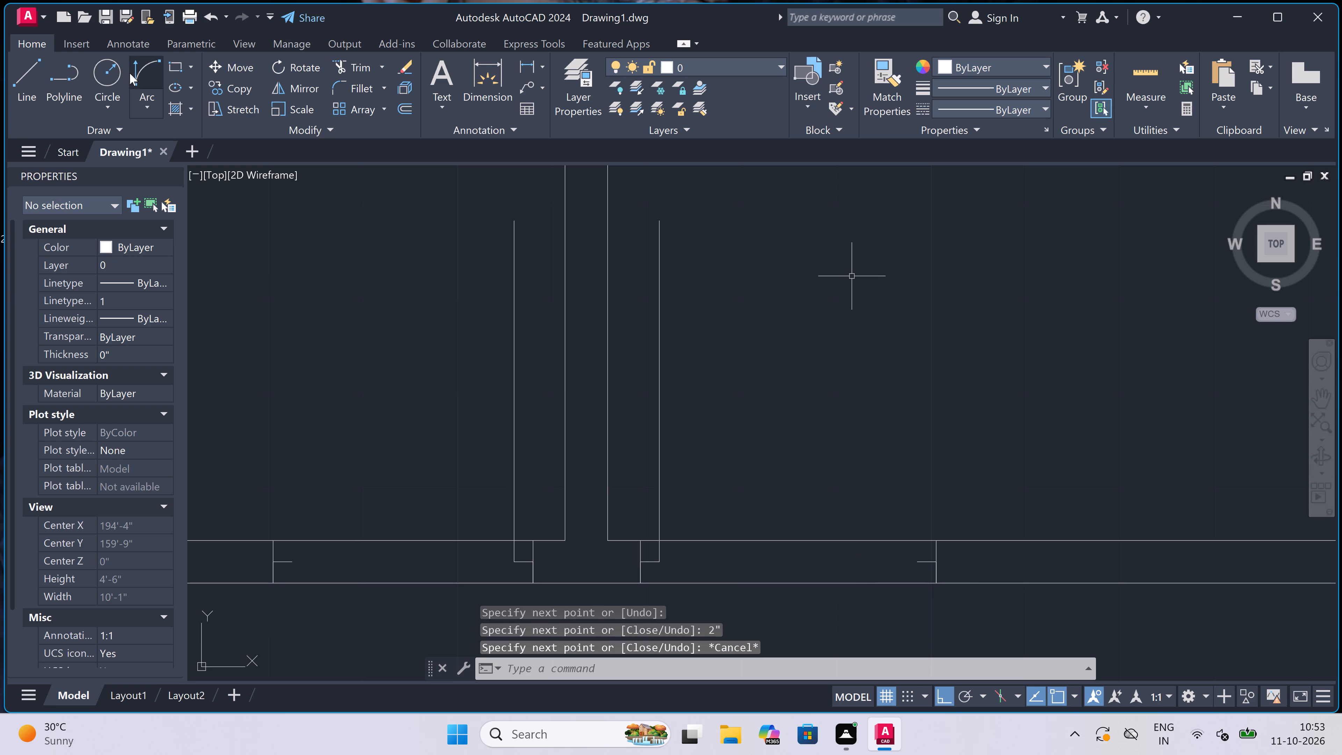
Draw the west door's swing arc from the leaf's north end to the free end of the opposite jamb's 2" line.
left_click(142, 73)
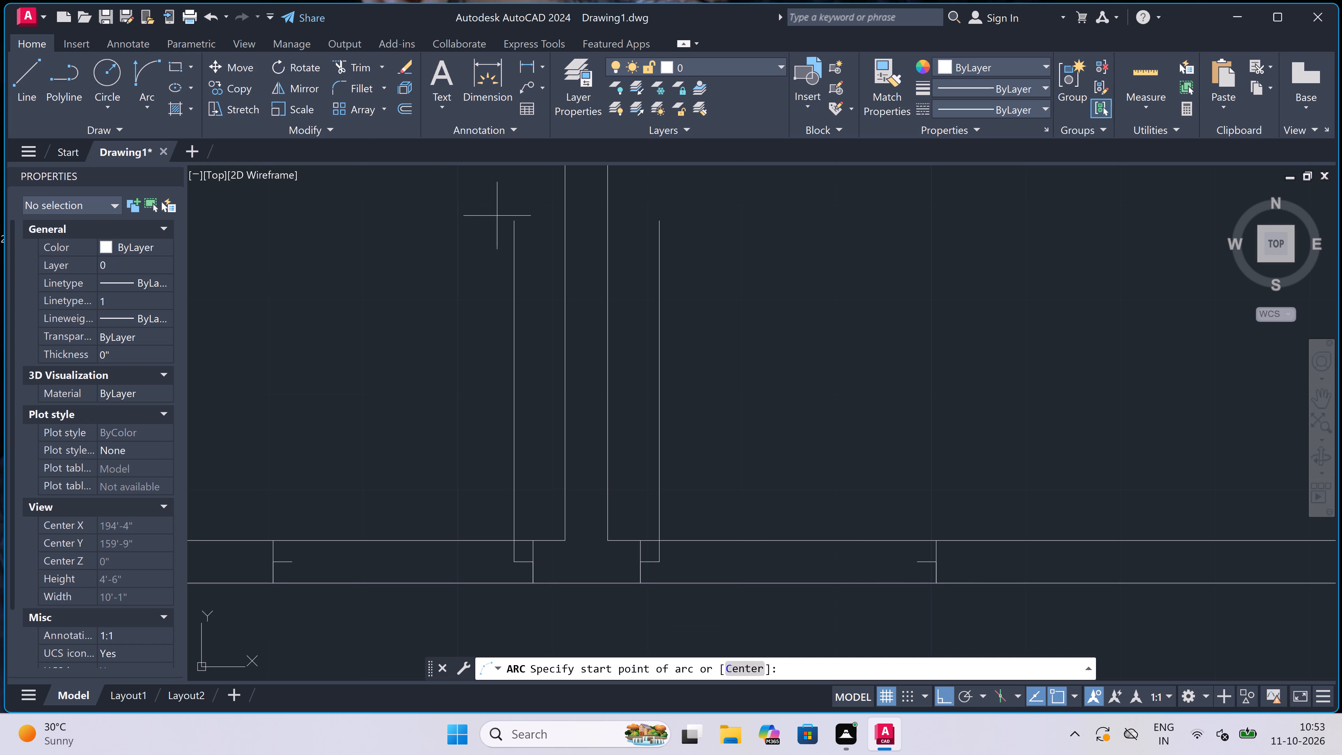
left_click_drag(517, 220, 514, 225)
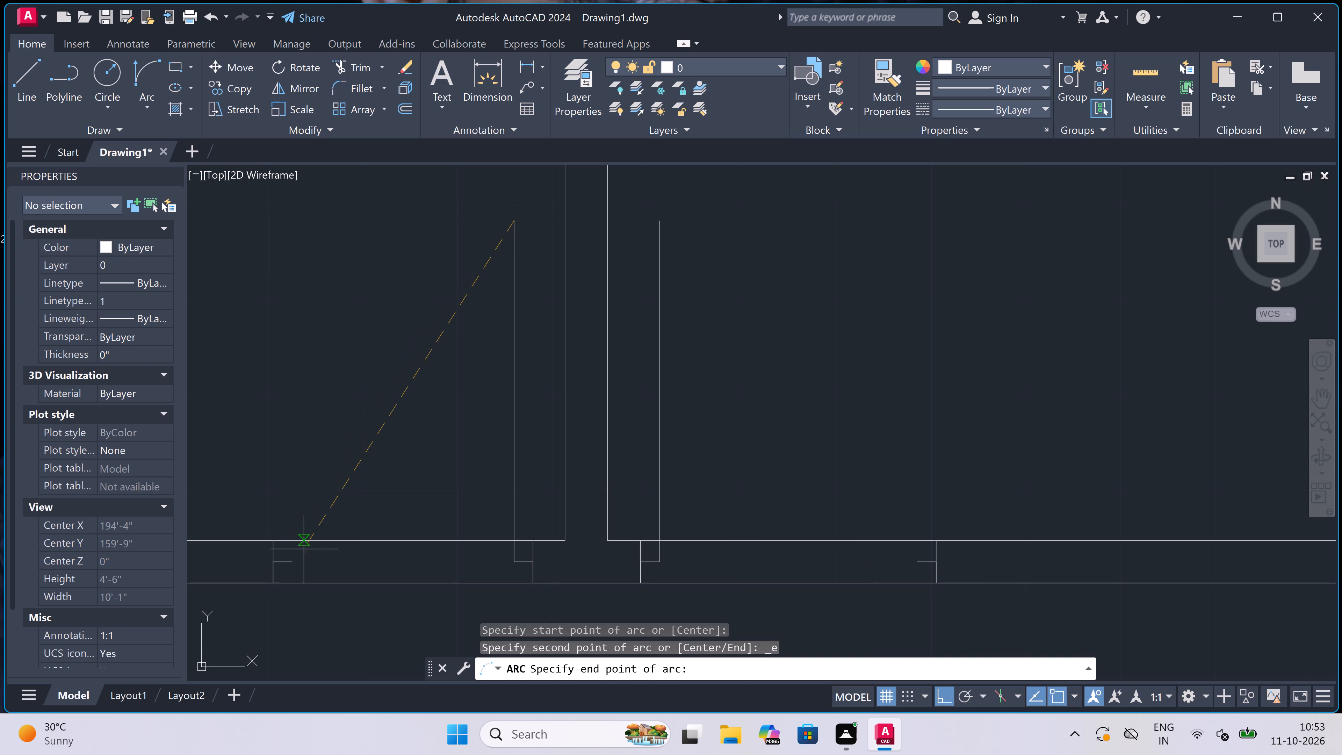
left_click(291, 563)
left_click(283, 381)
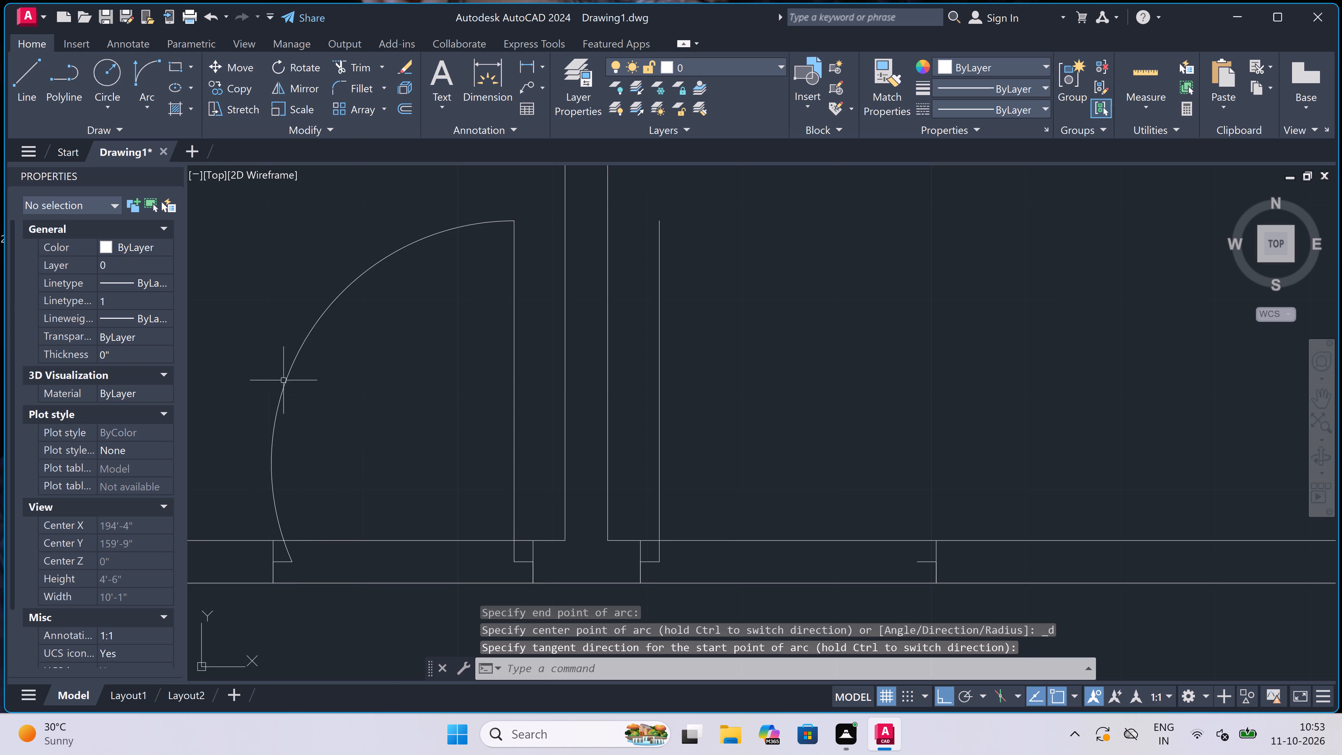
Draw a three-point arc from the east leaf's north end through the opposite jamb's 2" line, ending south of the corridor's north wall.
key("space")
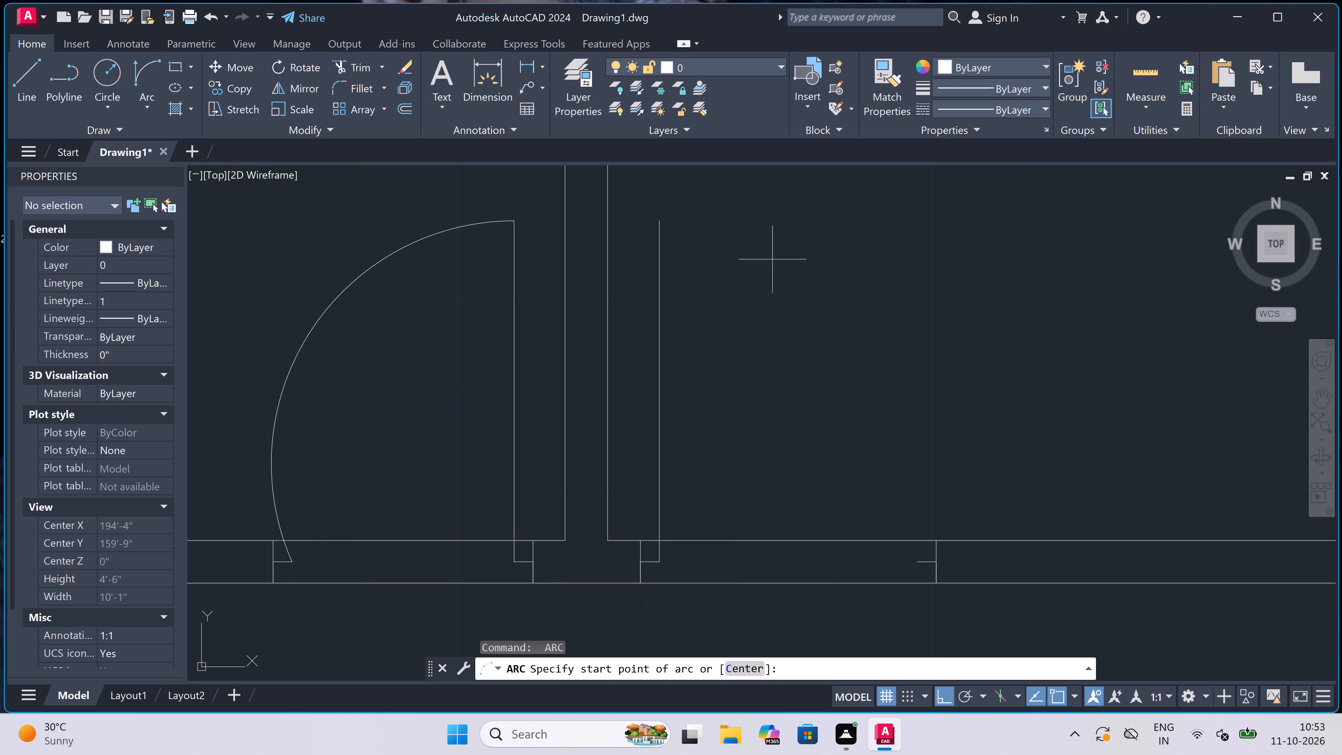
double_click(662, 217)
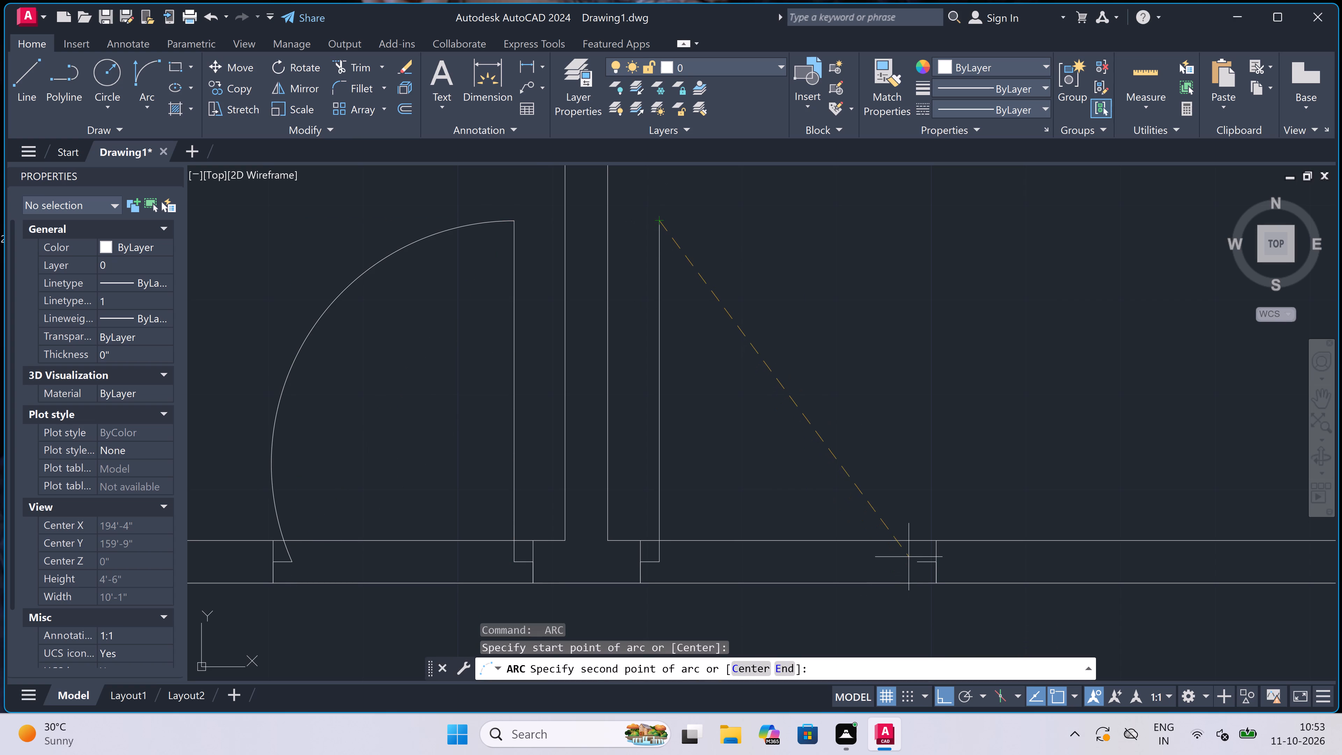
left_click_drag(920, 563, 923, 559)
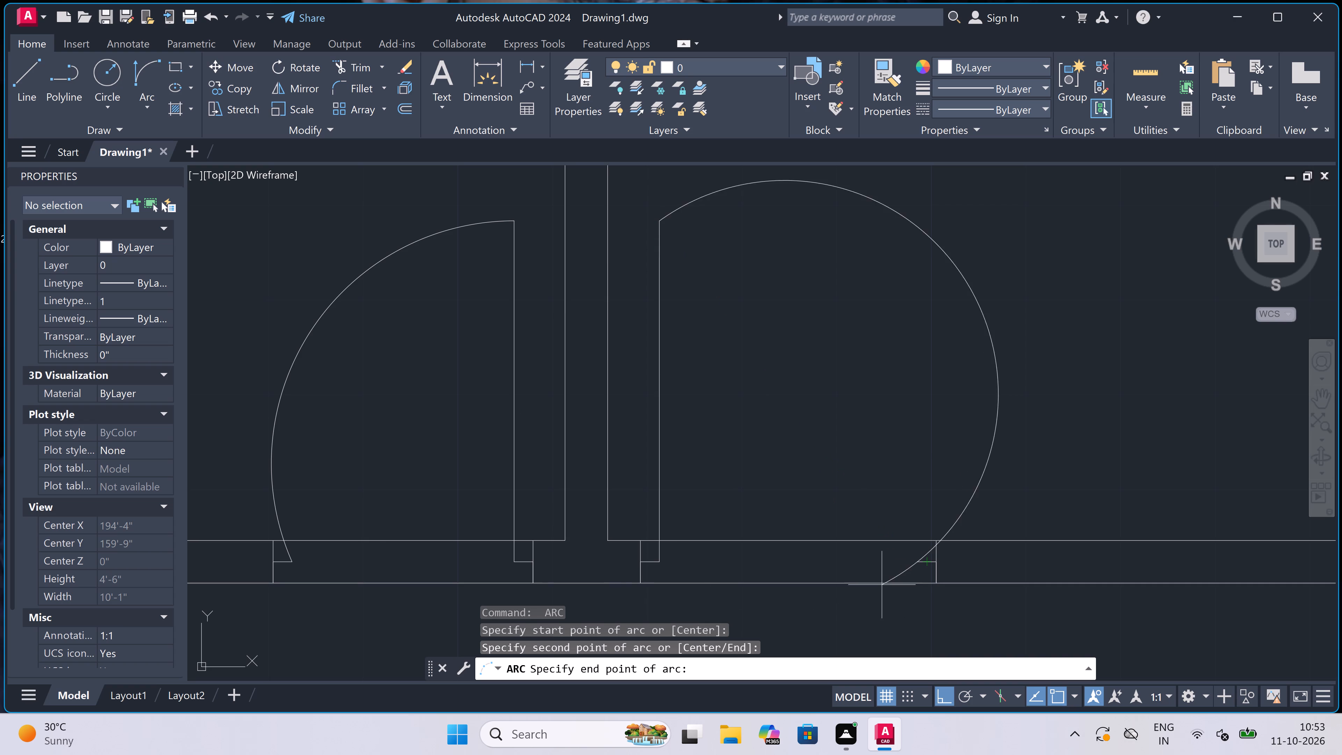
scroll(558, 509, "down", 4)
scroll(572, 572, "up", 2)
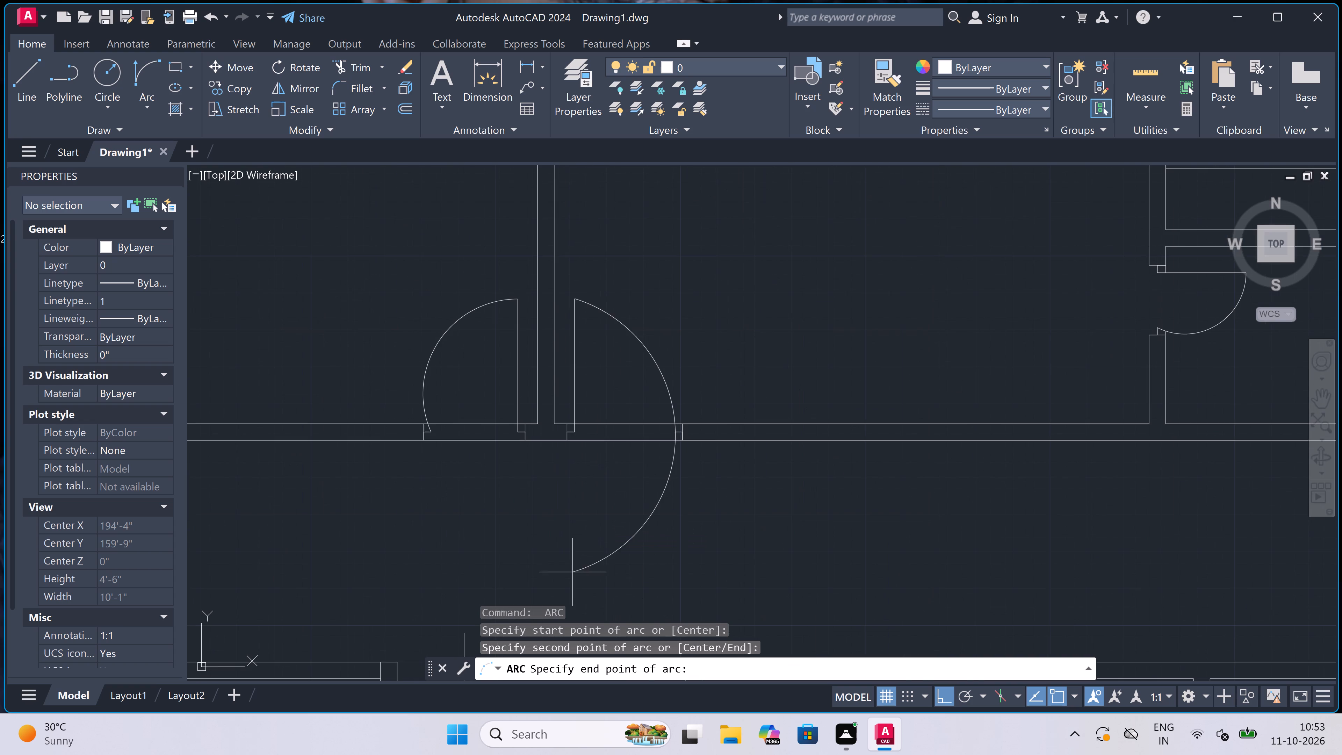
scroll(551, 515, "up", 1)
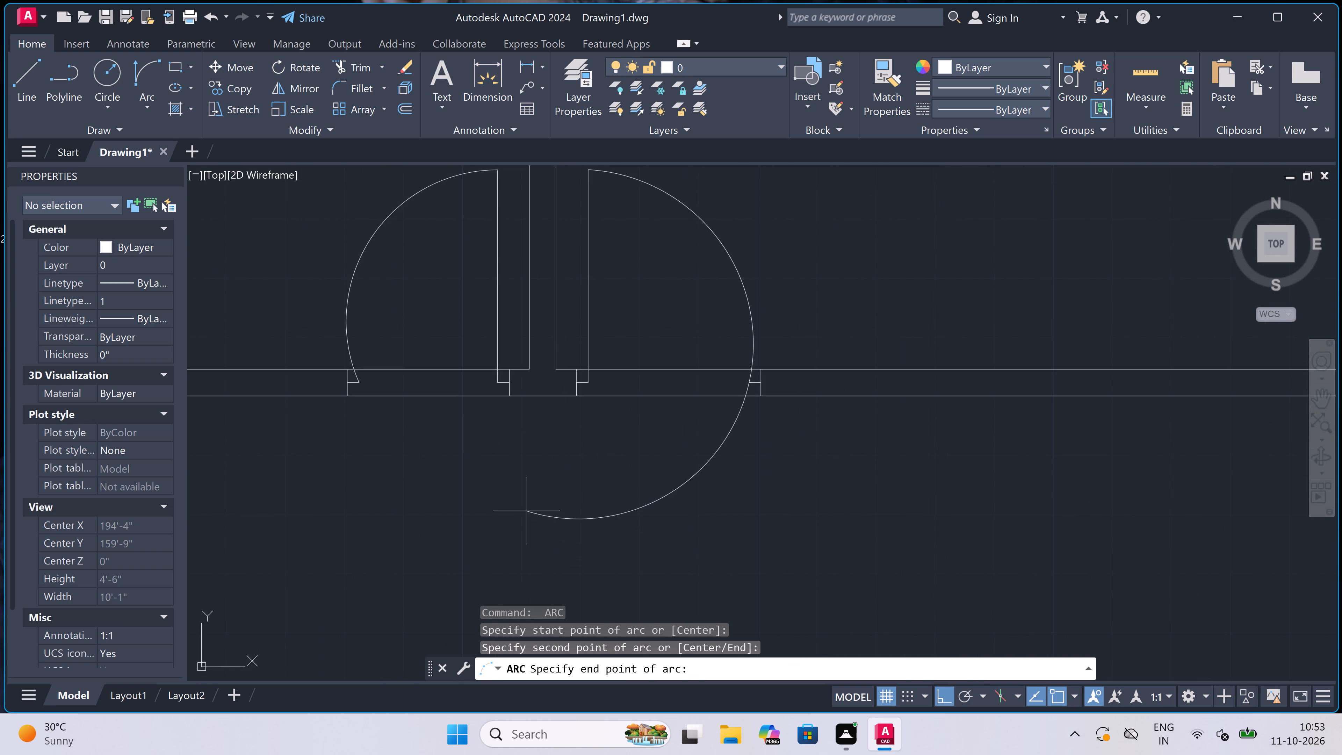
left_click(508, 539)
Trim the wall lines out of both entrance door openings and cut the east swing arc back to the opposite jamb's 2" line.
type("tr")
key("space")
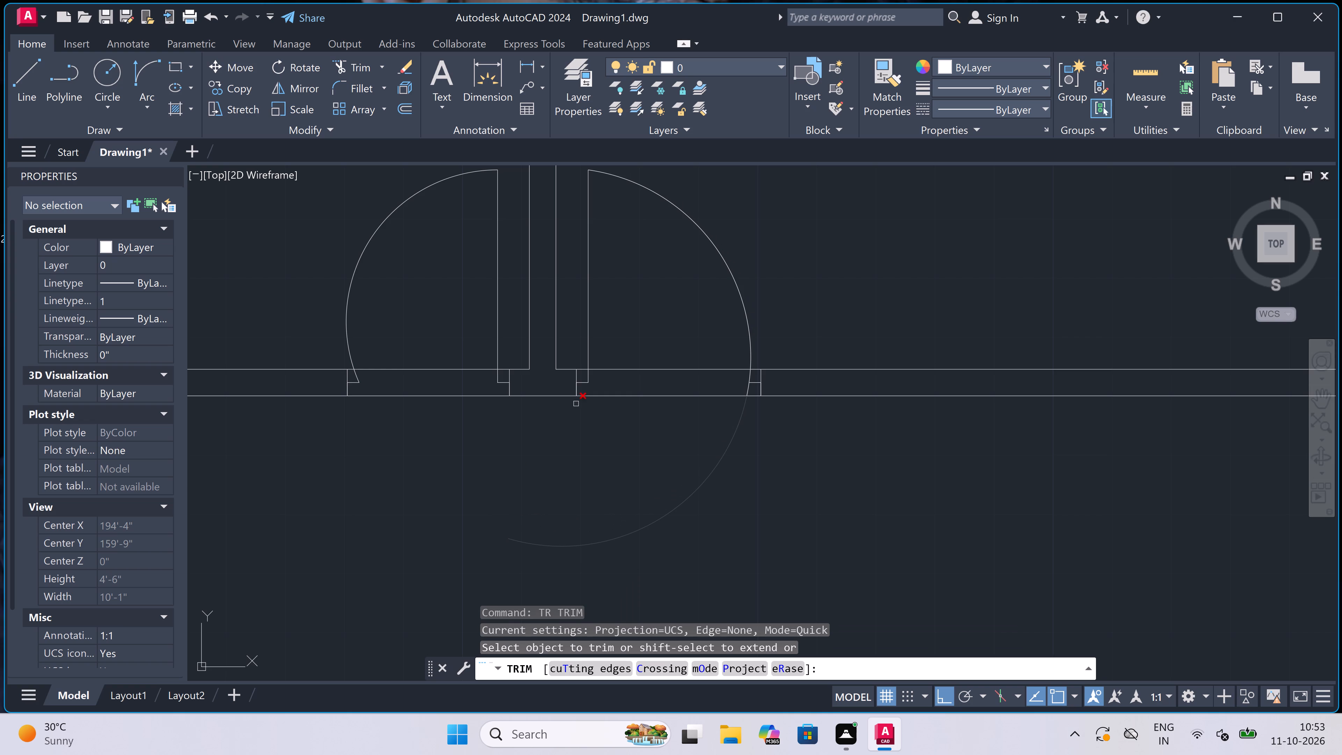
left_click(627, 349)
left_click(795, 490)
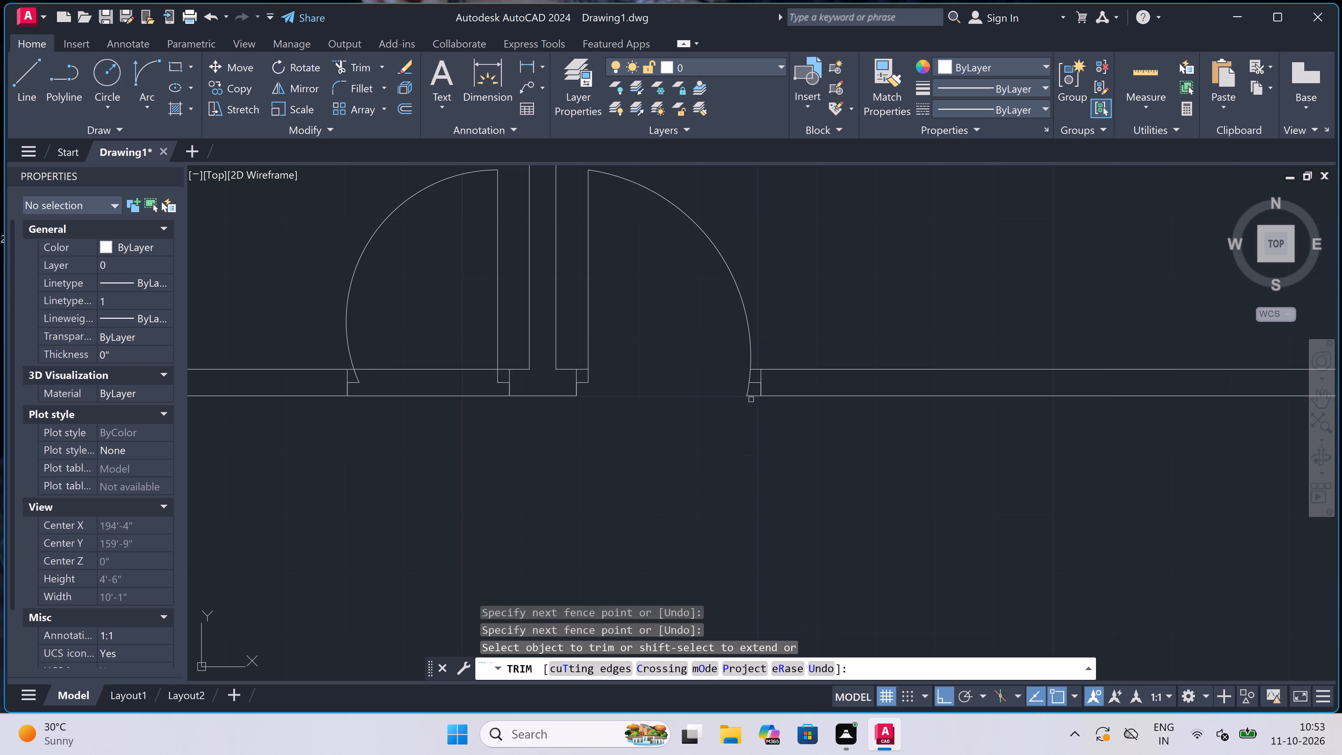
scroll(754, 380, "up", 3)
left_click(715, 410)
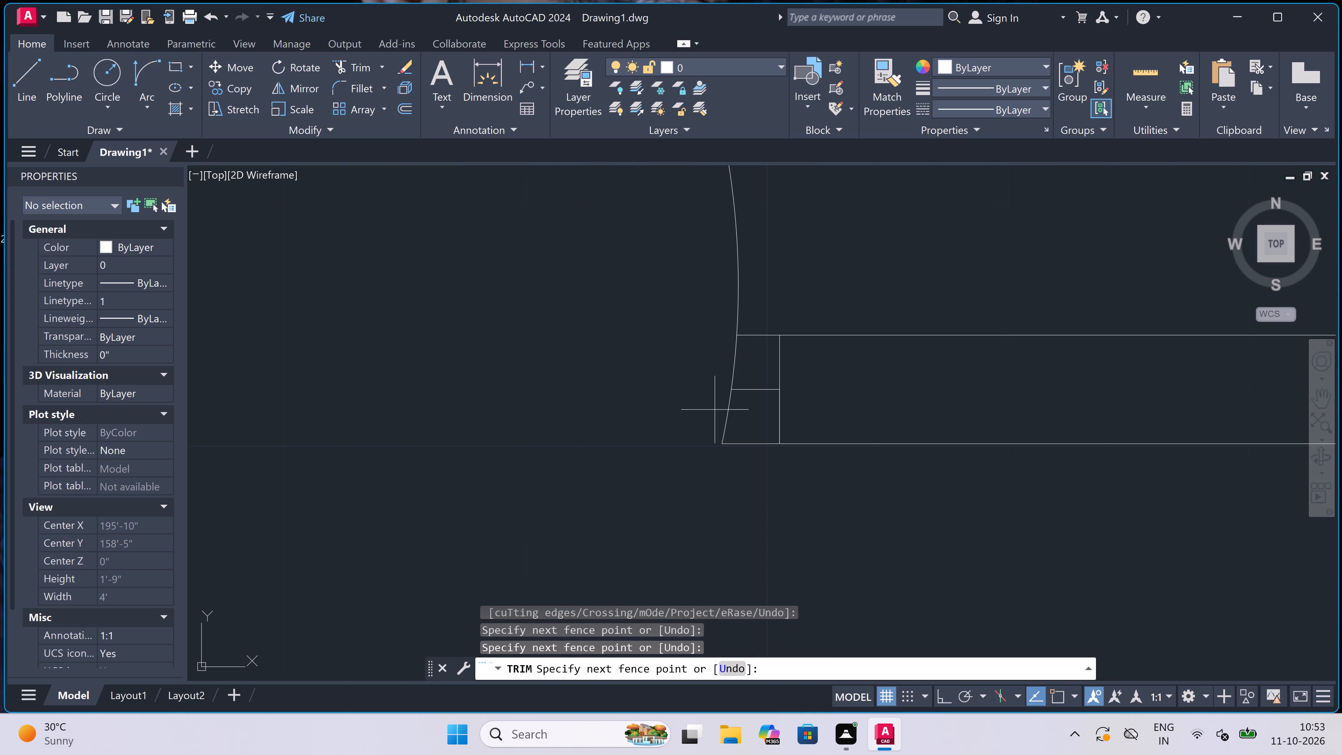
left_click(761, 462)
scroll(761, 462, "down", 5)
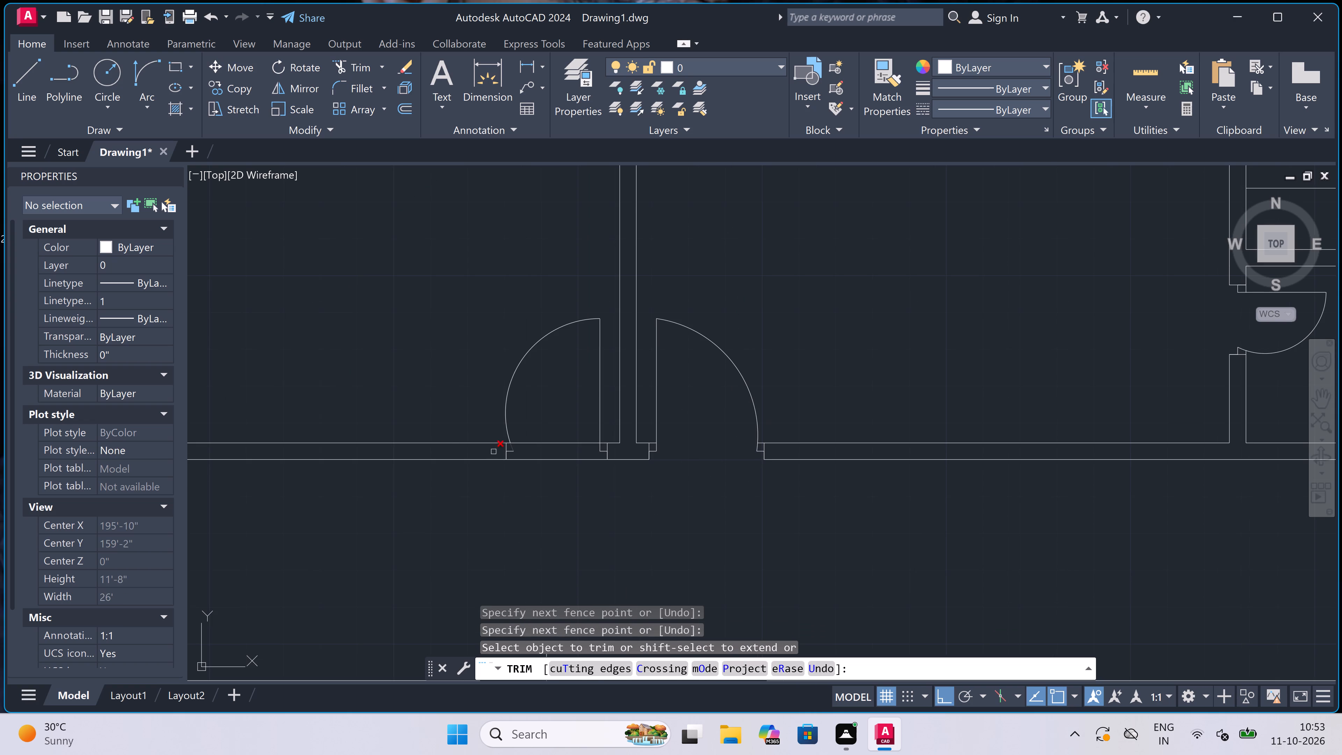
scroll(507, 443, "up", 2)
left_click(659, 401)
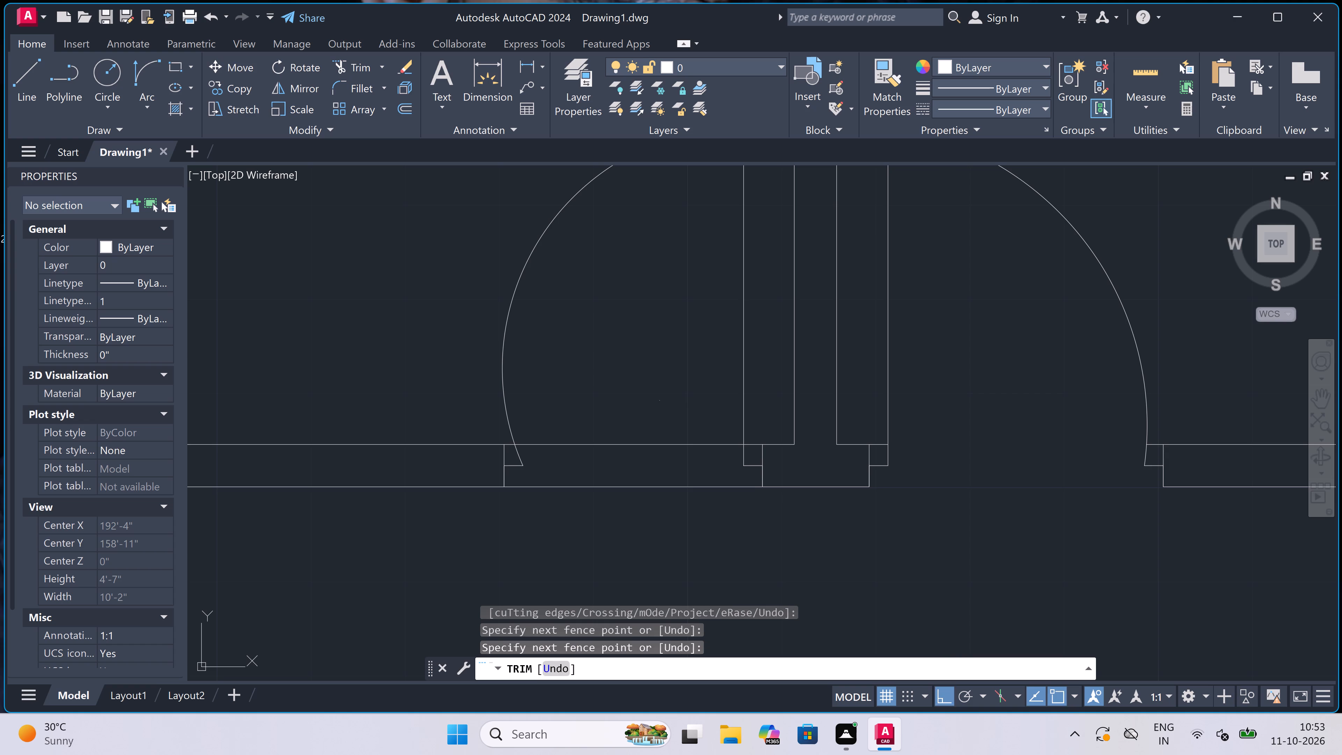
left_click(580, 507)
scroll(582, 481, "down", 4)
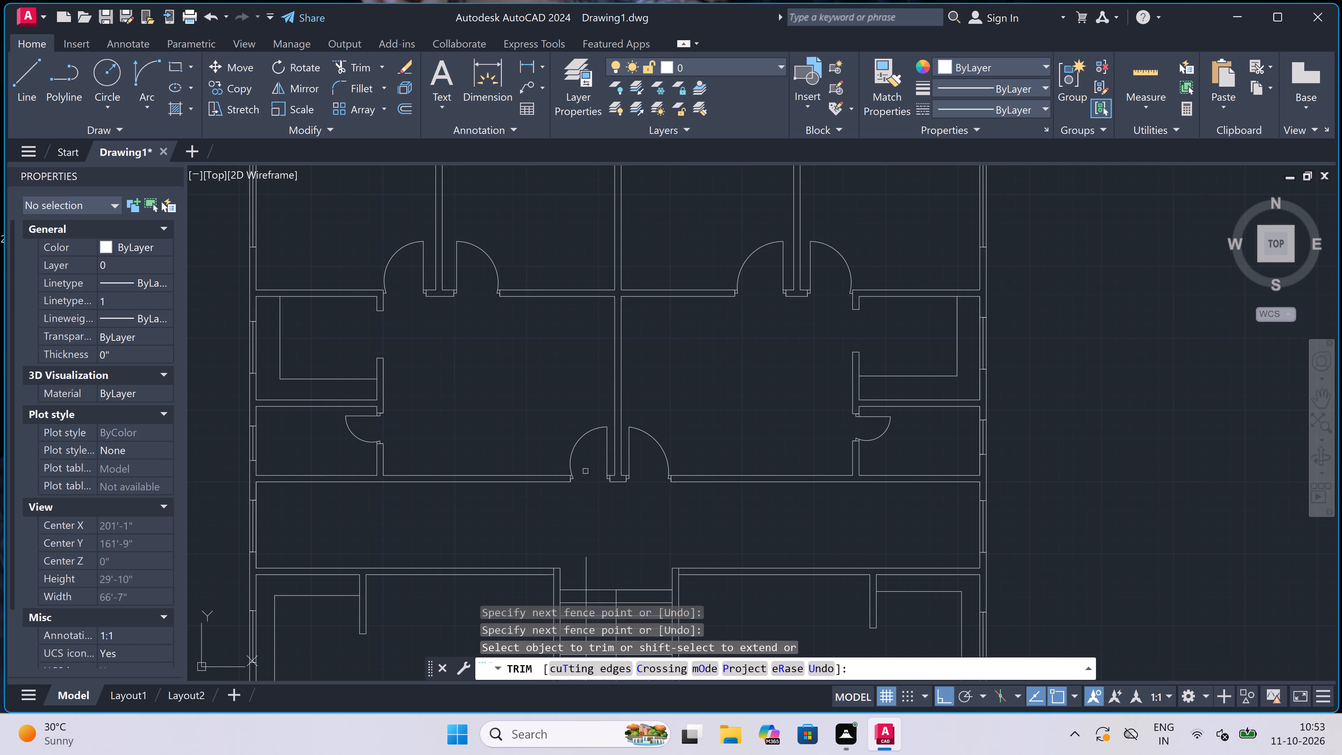
key("Escape")
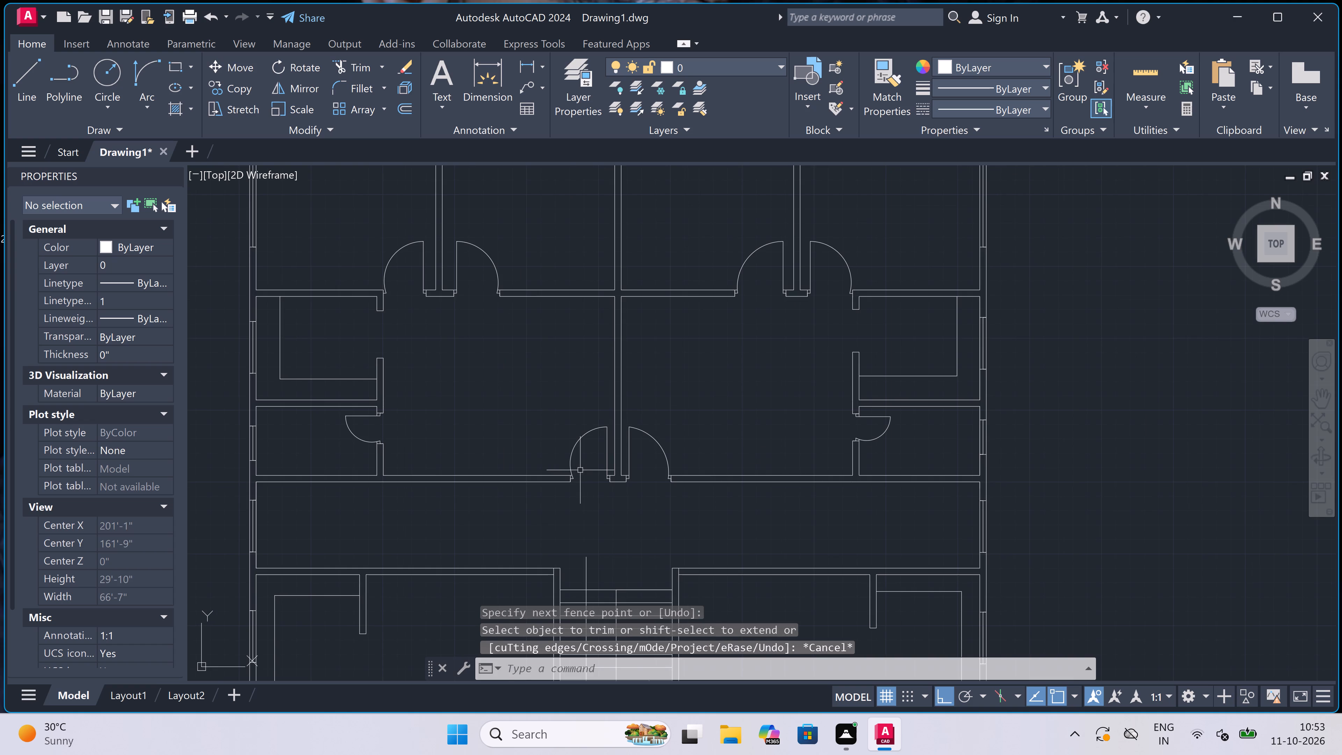
Draw a door jamb across the corridor's south wall just west of the staircase, with a 2" line west from its midpoint and a 3' leaf south.
scroll(580, 470, "down", 3)
scroll(567, 523, "up", 3)
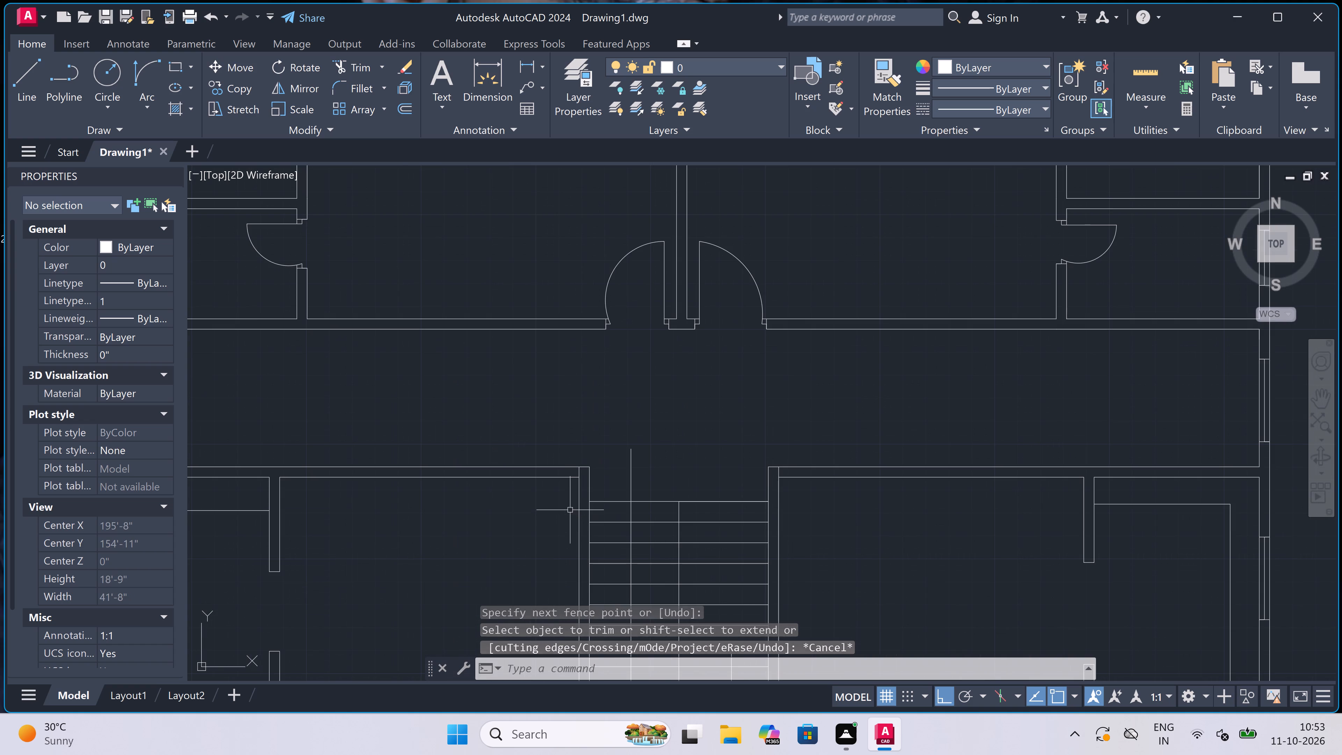
scroll(574, 472, "up", 1)
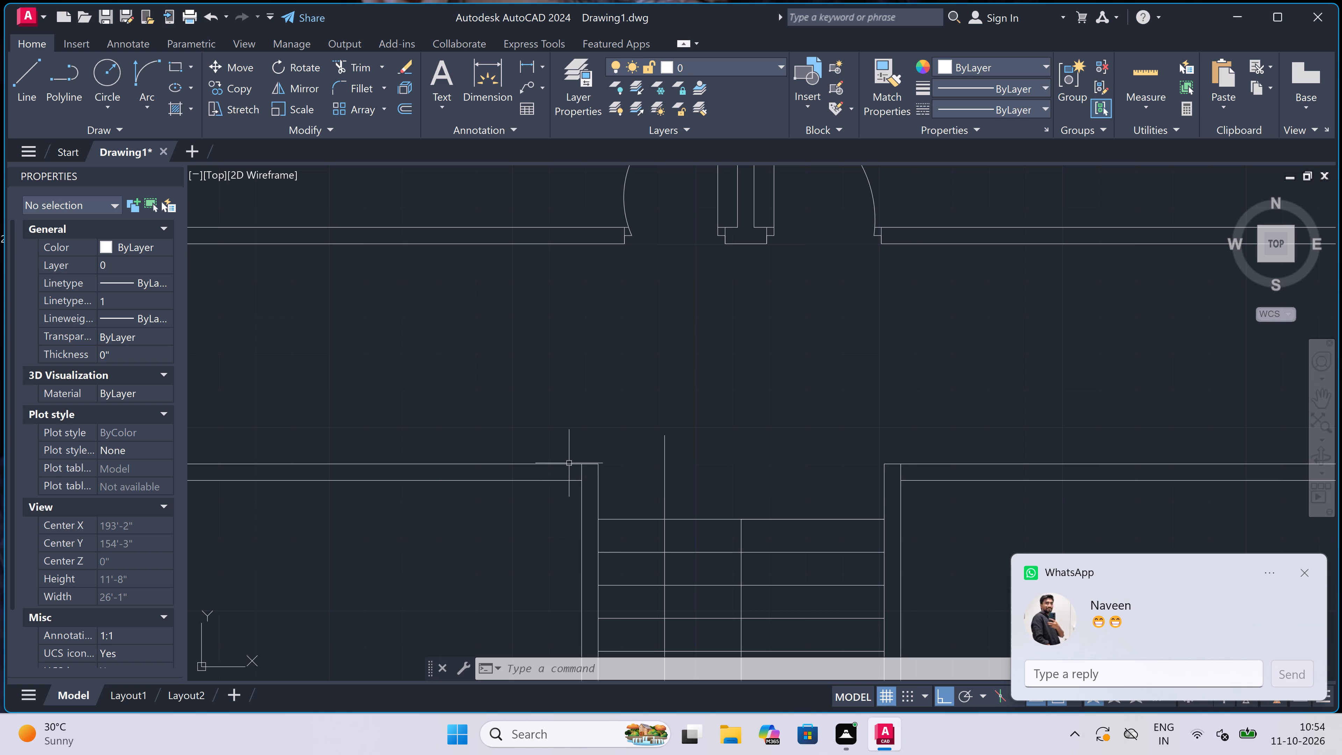
type("l")
key("space")
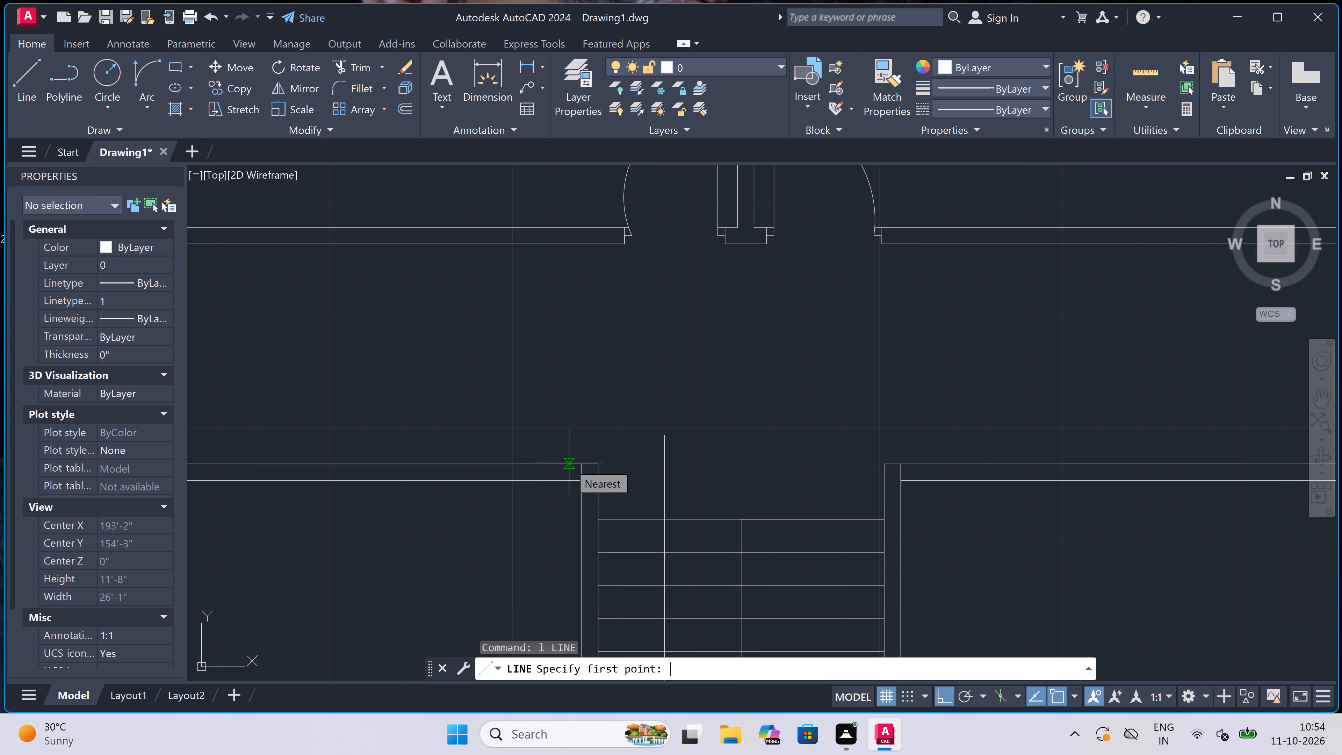
scroll(554, 470, "up", 2)
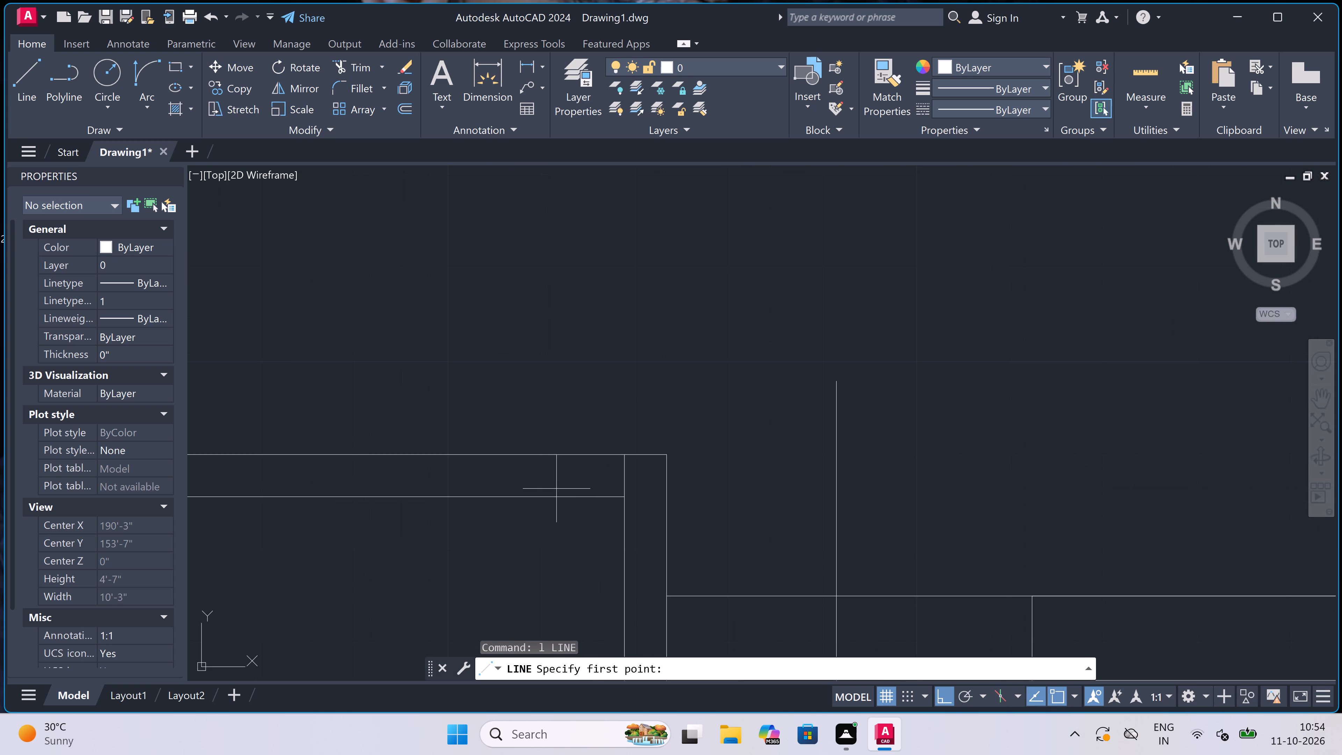
left_click(571, 499)
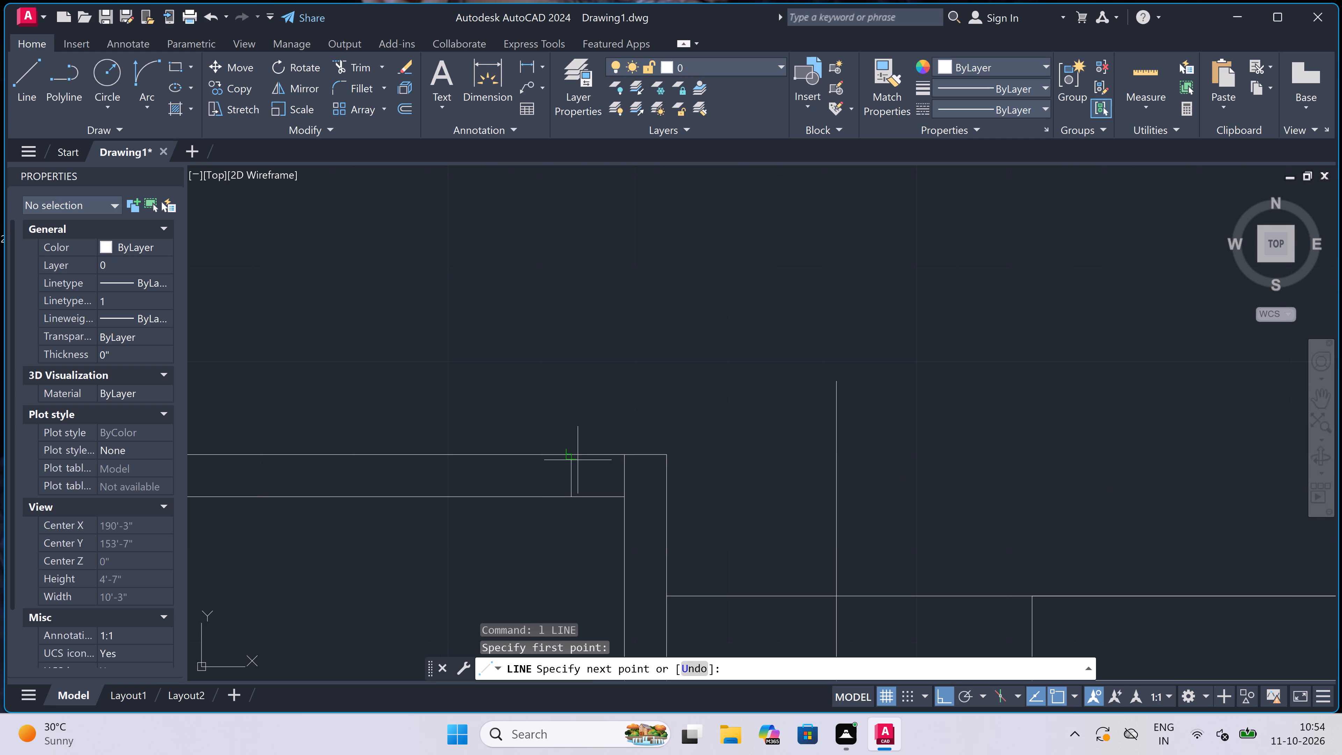
left_click(576, 458)
left_click(576, 476)
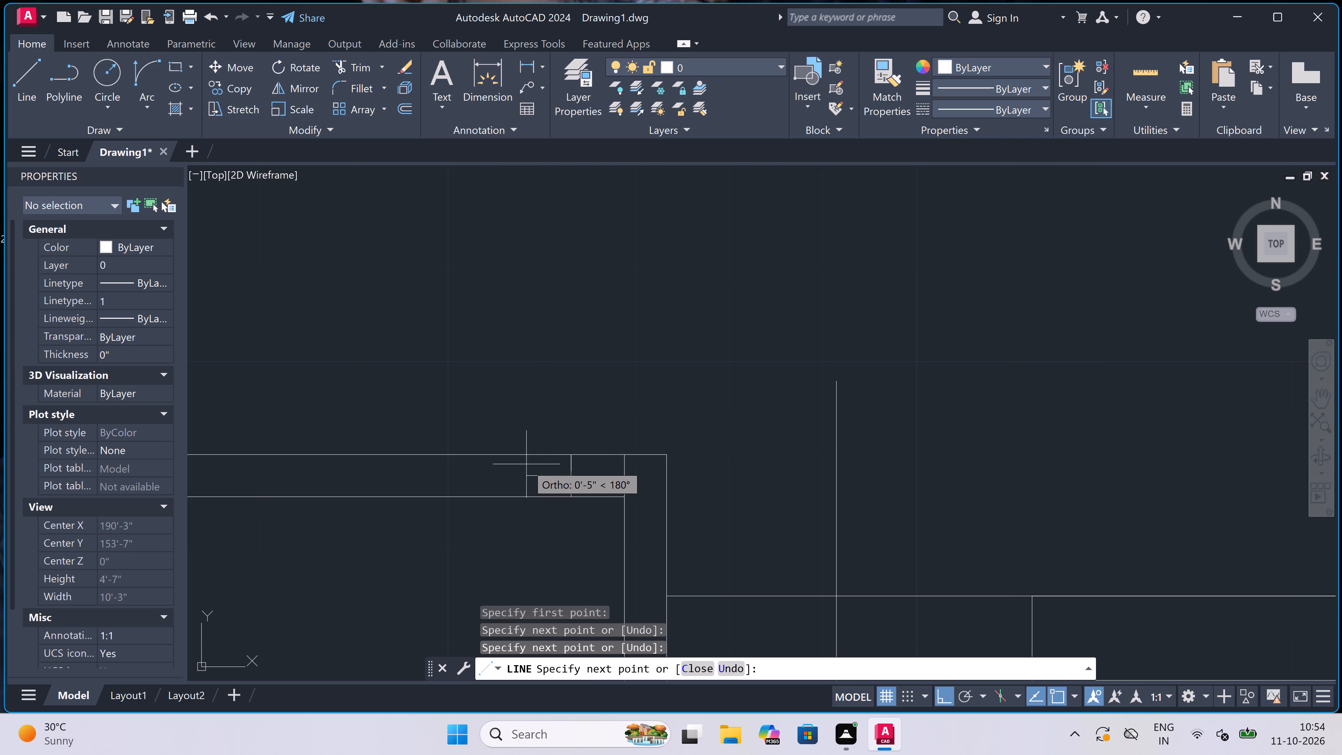
key("2")
type("\"")
key("space")
scroll(528, 455, "down", 2)
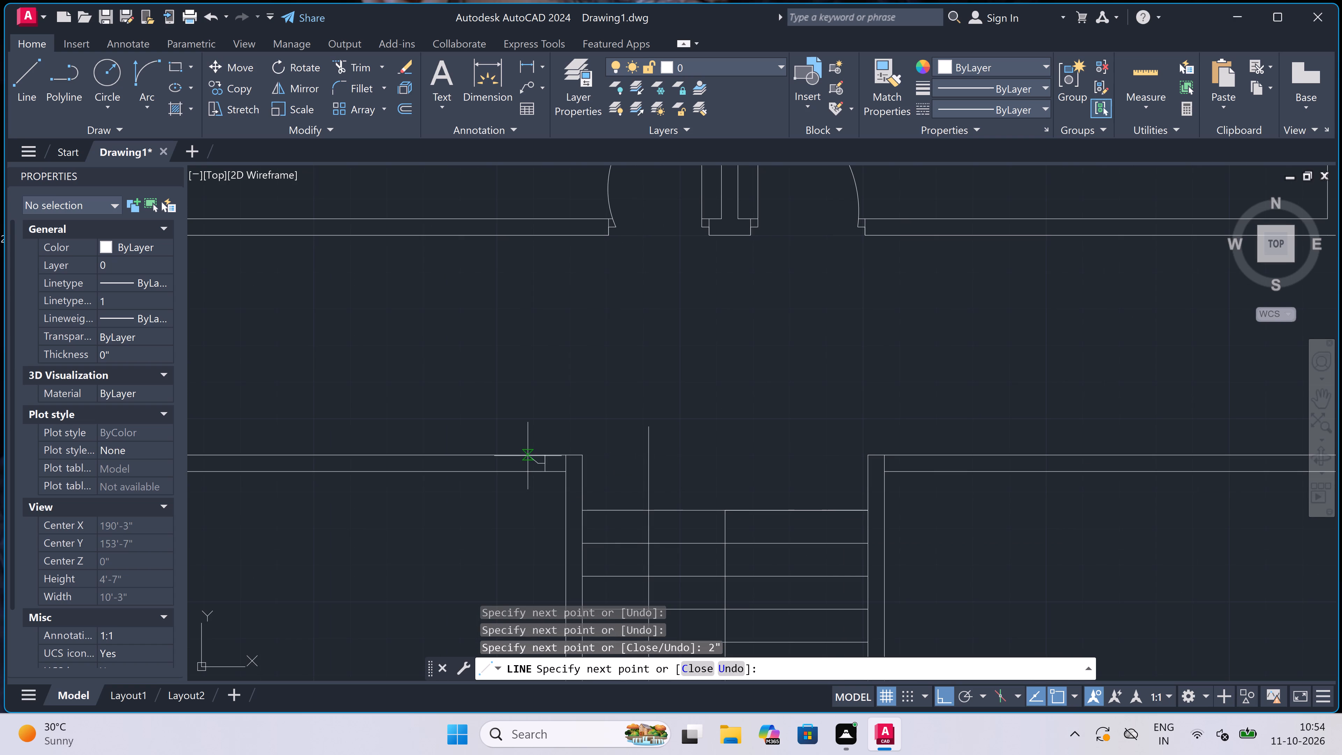
type("3'")
key("space")
key("Escape")
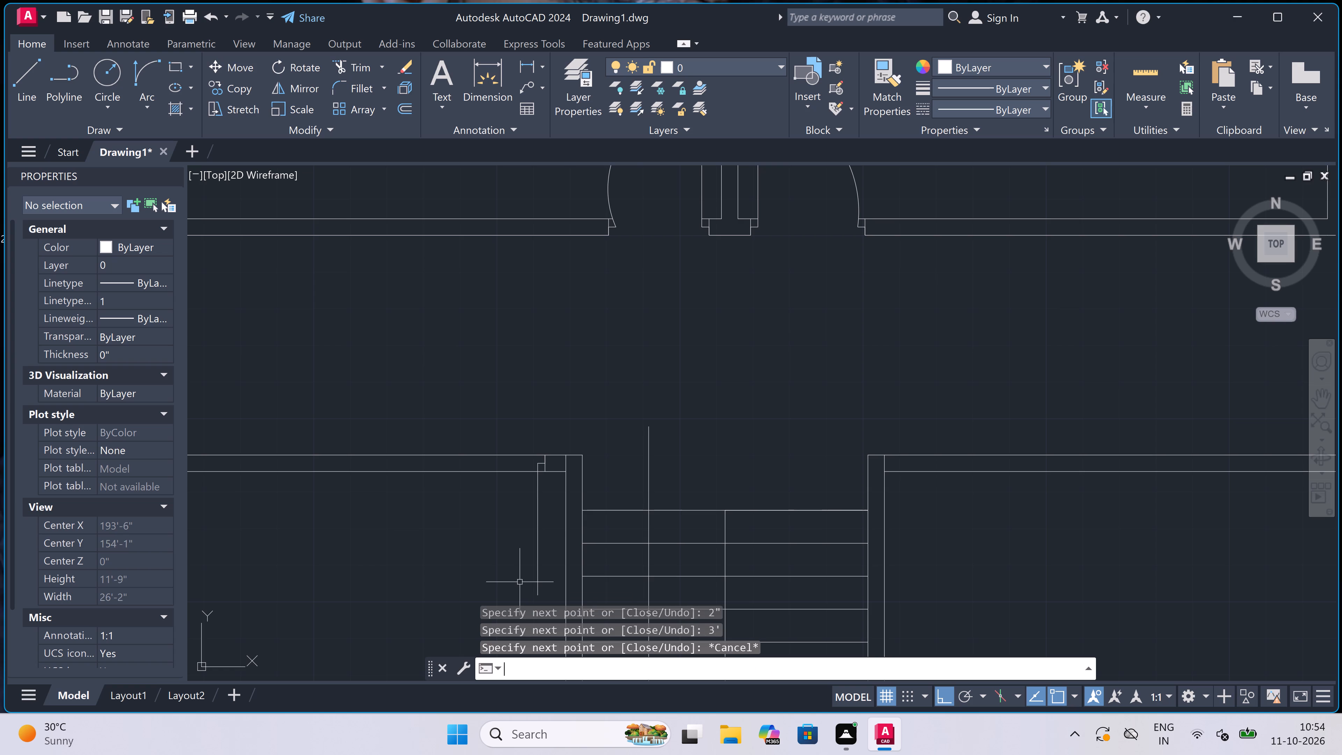
Draw the west staircase-side door's opposite jamb across the corridor's south wall, with a 2" line east from its midpoint.
key("space")
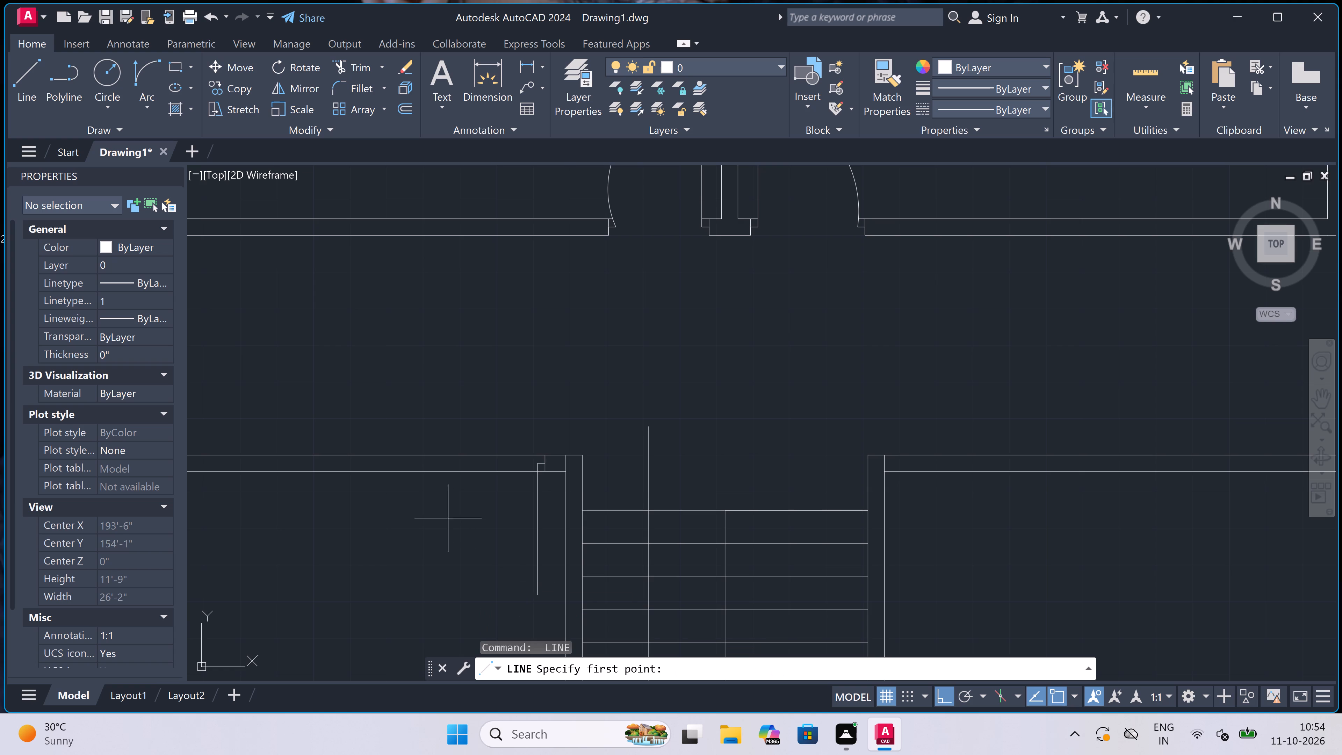
double_click(430, 470)
left_click(430, 451)
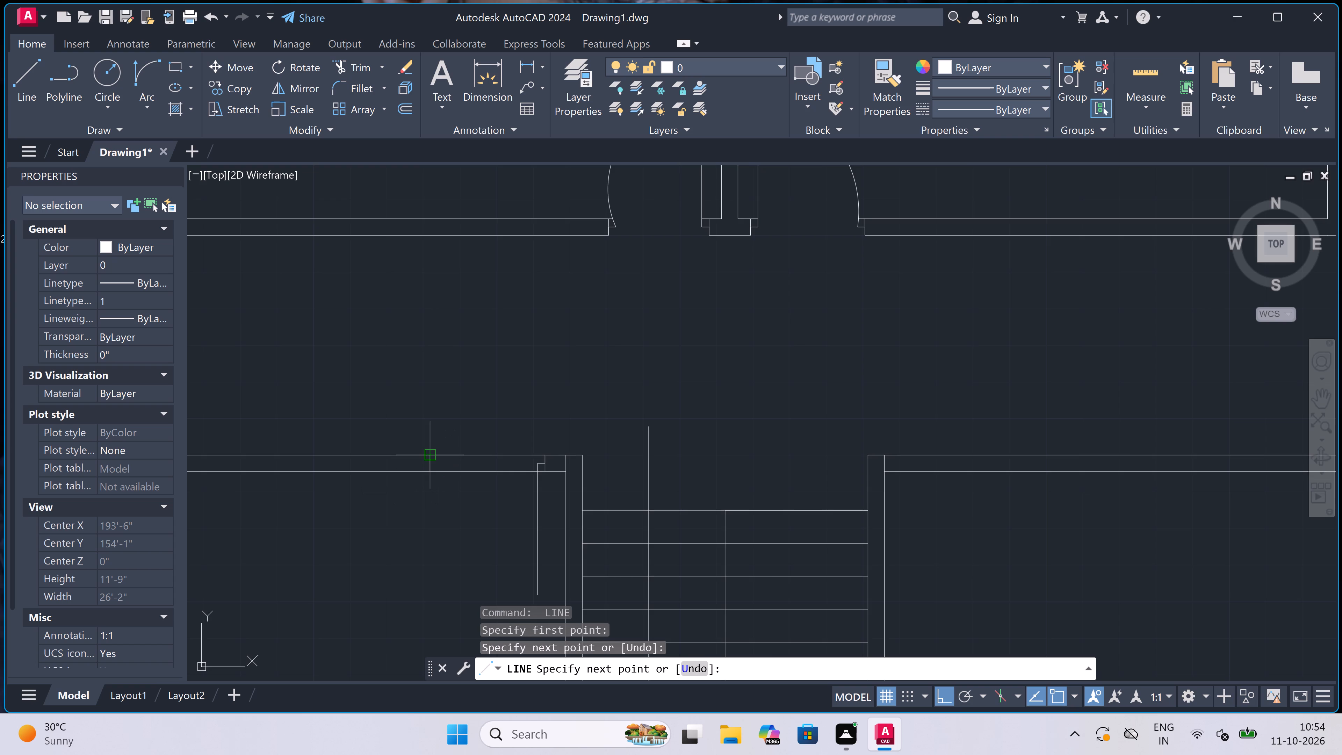
scroll(430, 451, "up", 3)
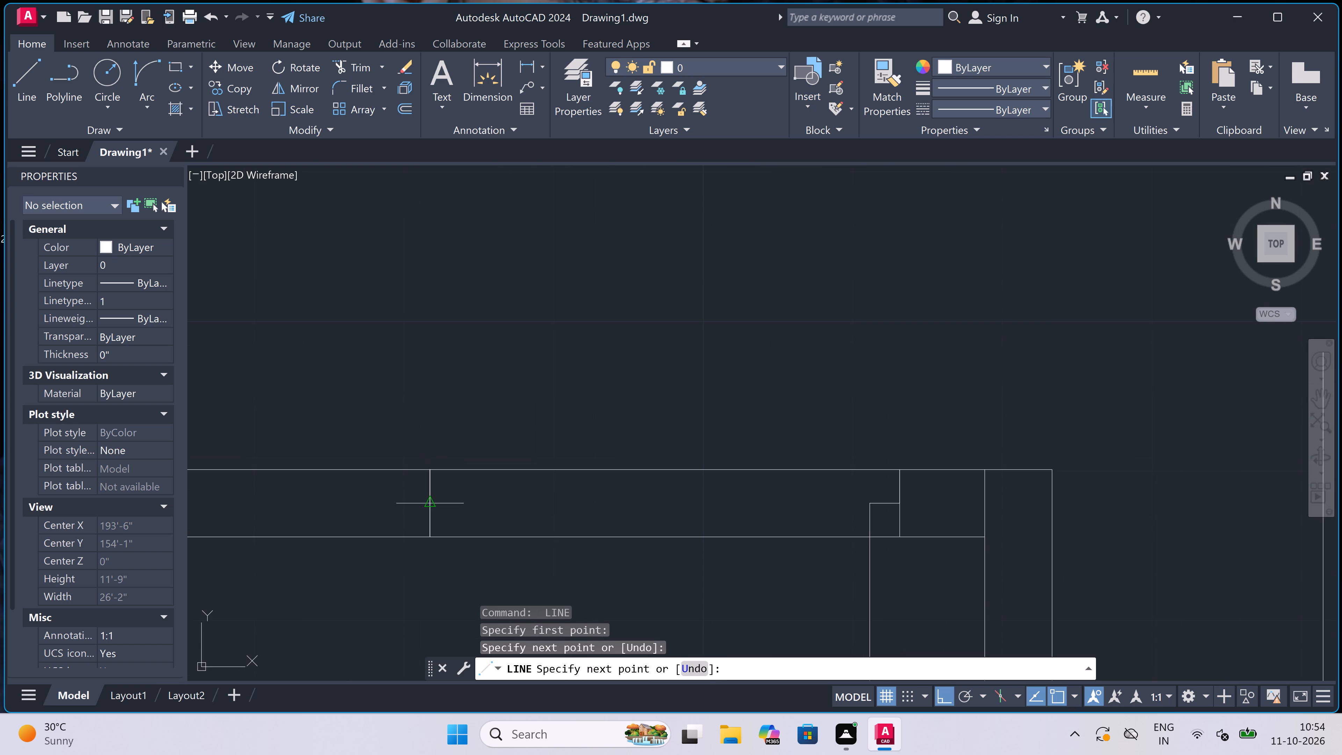
left_click(431, 504)
key("2")
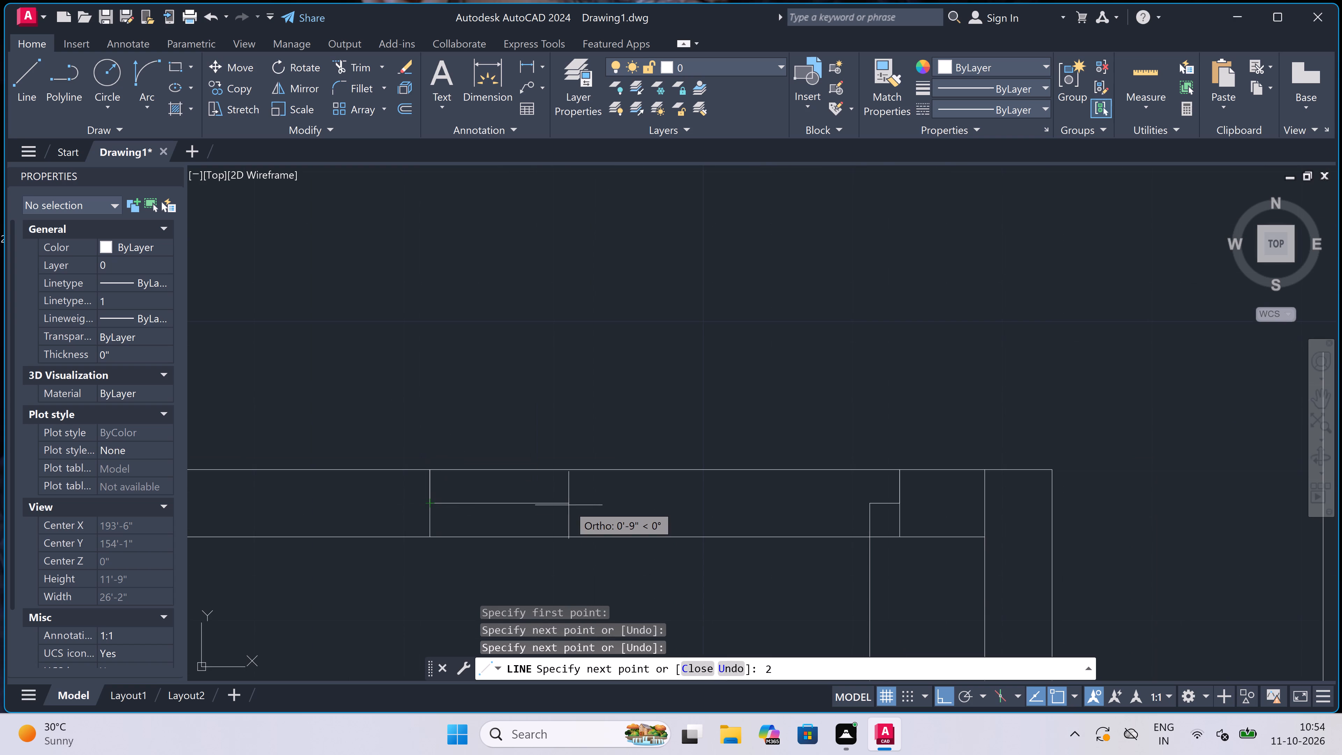
type("\"")
key("space")
key("Escape")
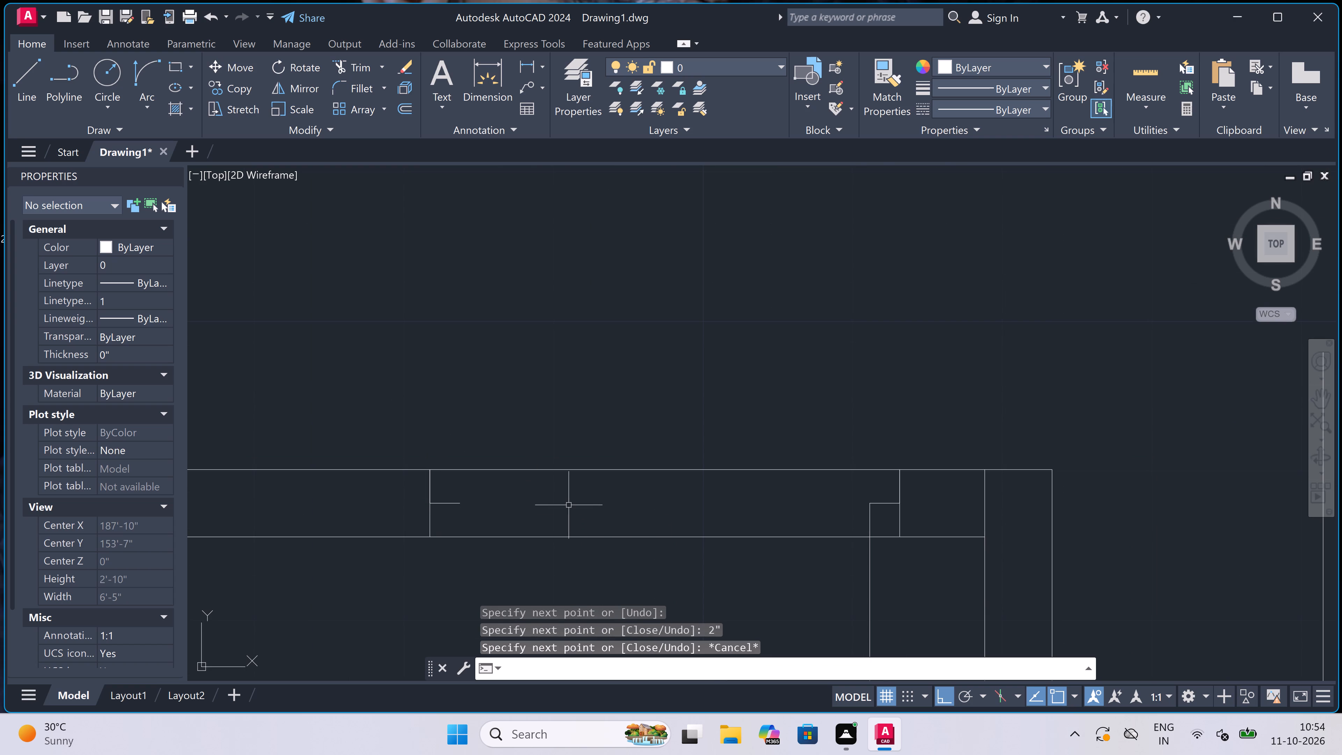
Draw the swing arc from the west leaf's south end to the free end of the opposite jamb's 2" line.
scroll(449, 433, "down", 2)
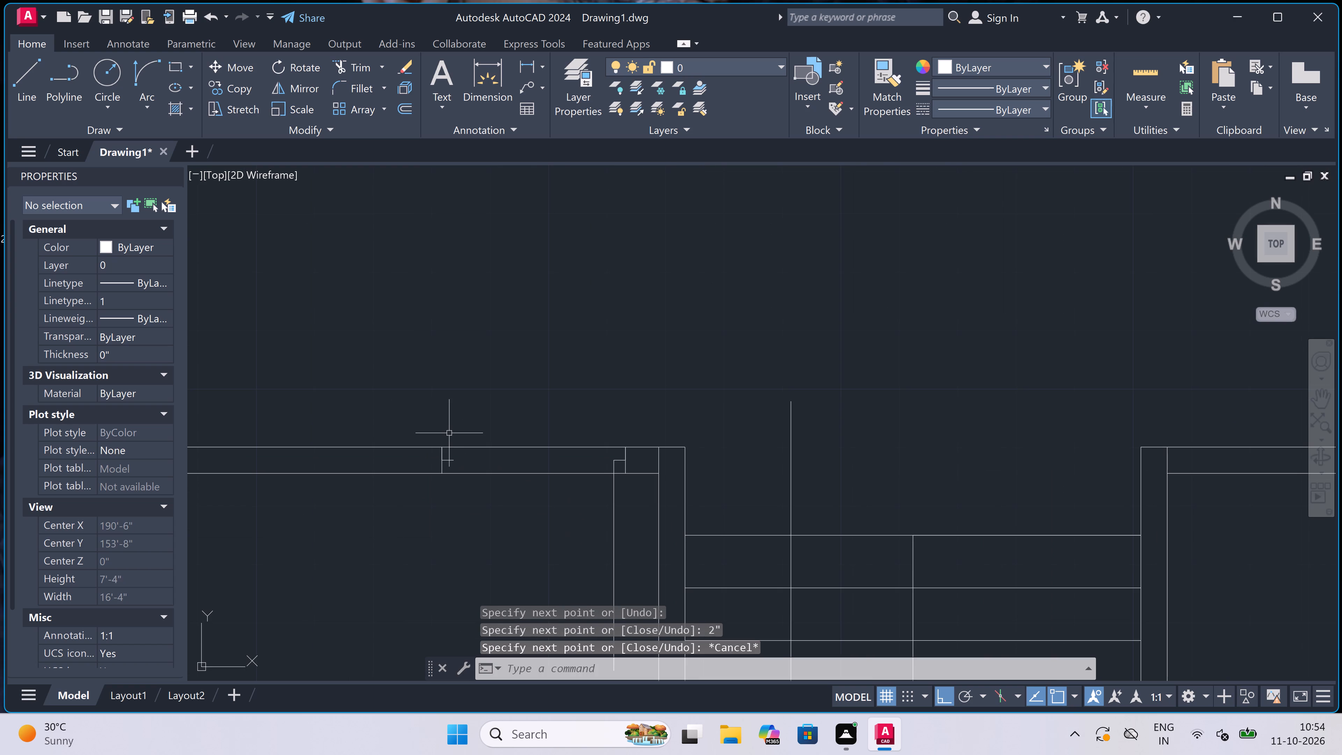
scroll(493, 532, "down", 2)
scroll(497, 587, "up", 3)
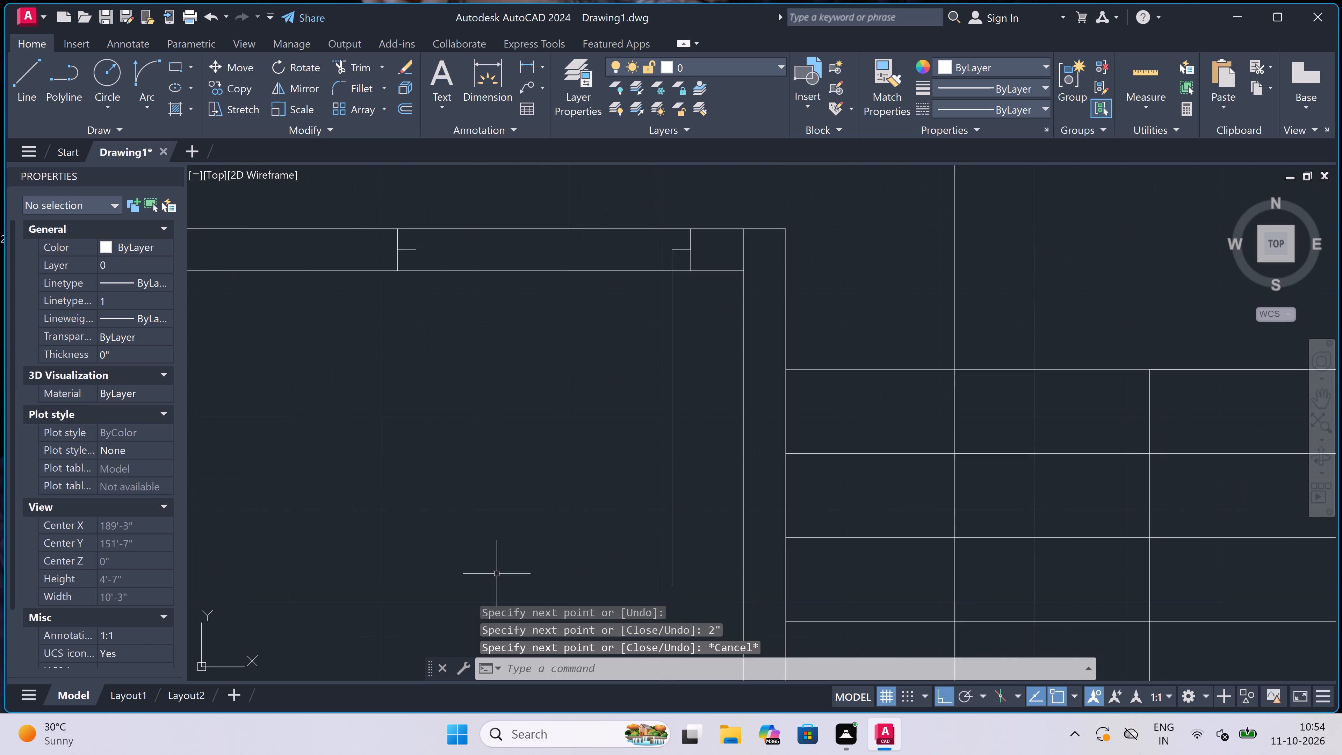
scroll(494, 533, "down", 2)
left_click(143, 66)
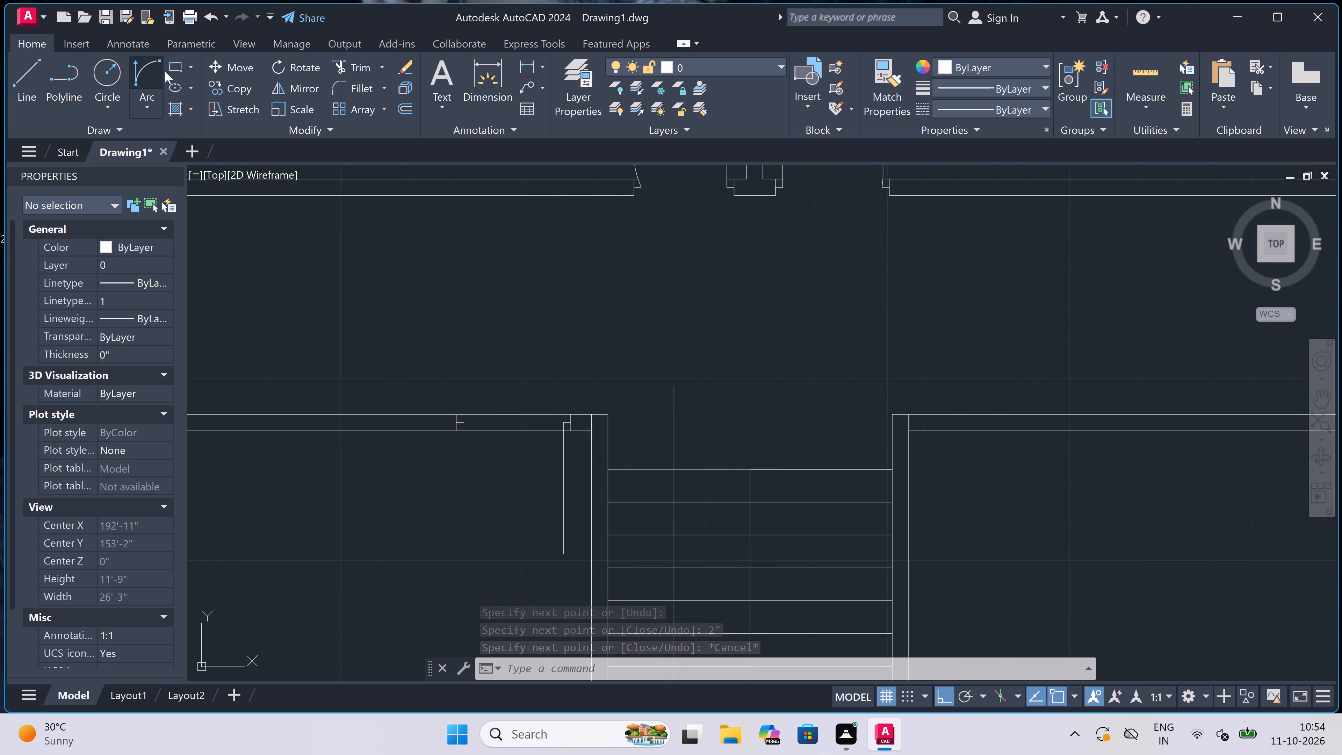
left_click(566, 561)
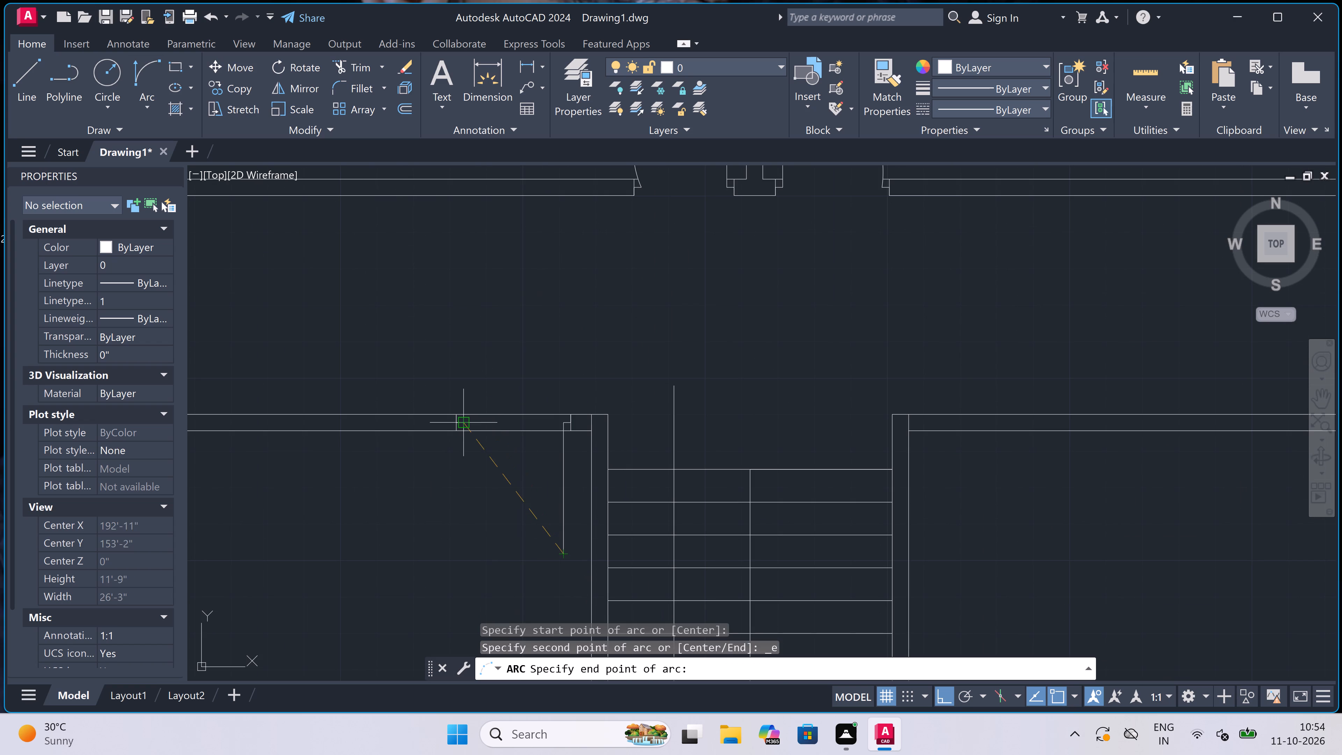
left_click(466, 419)
left_click(420, 506)
Trim the wall lines out of the door opening west of the staircase and the wall stub at the staircase's northwest corner.
type("tr")
key("space")
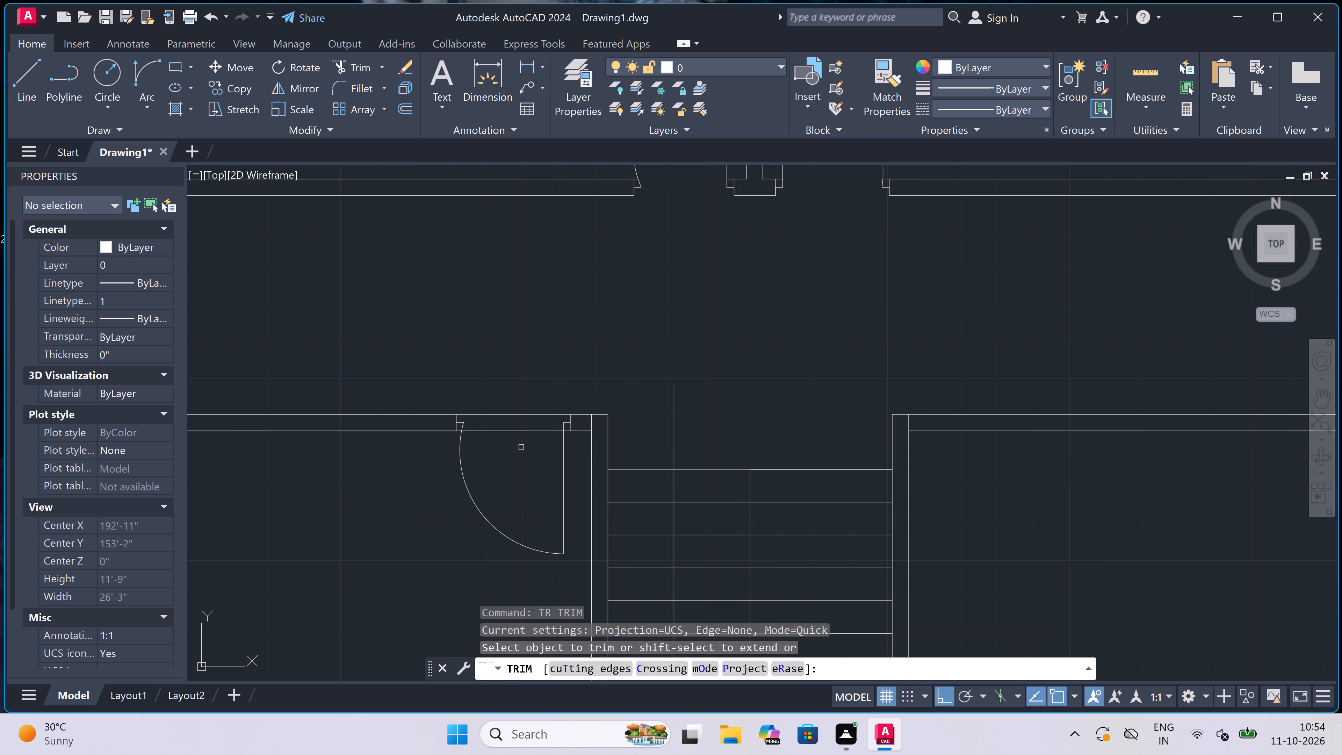
scroll(583, 420, "up", 2)
left_click(583, 420)
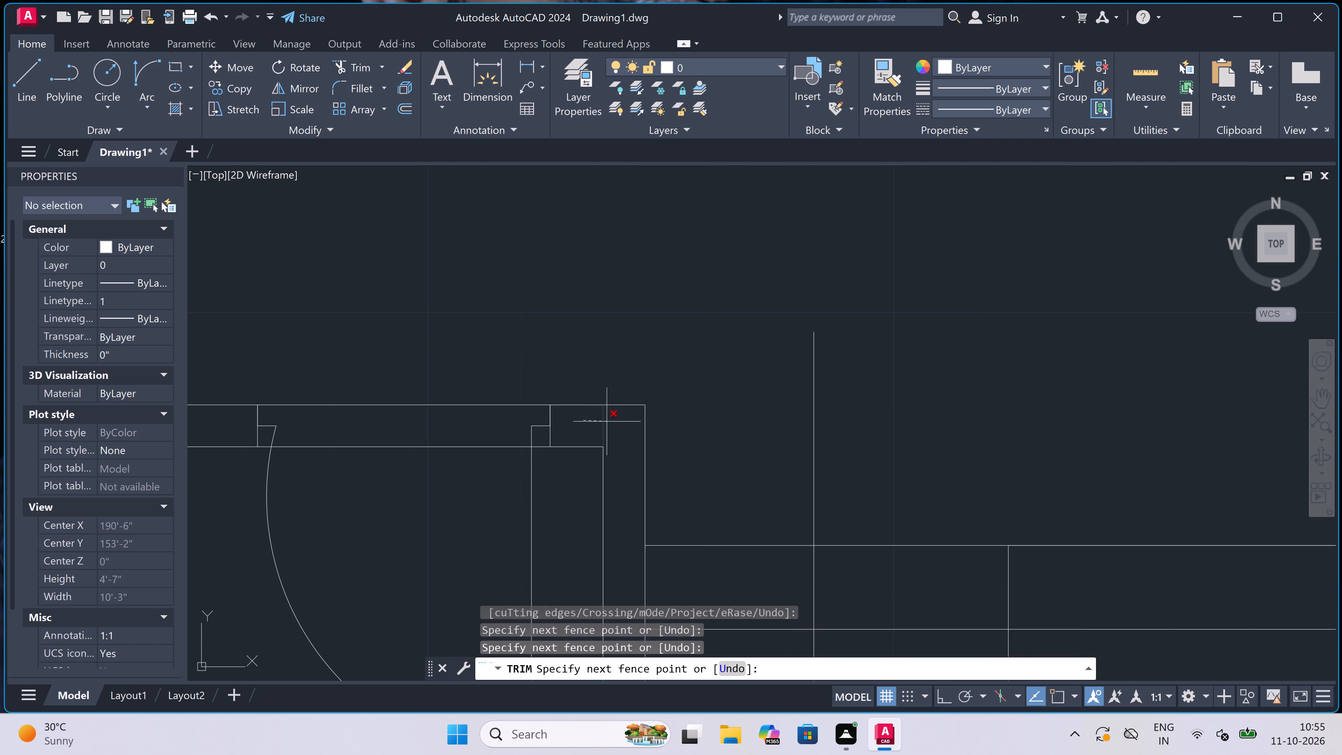
left_click(608, 422)
left_click_drag(463, 332, 462, 341)
left_click_drag(438, 526, 439, 532)
Trim the wall stub crossing the corridor's south wall at the staircase's northeast corner.
scroll(442, 459, "down", 5)
scroll(533, 446, "up", 2)
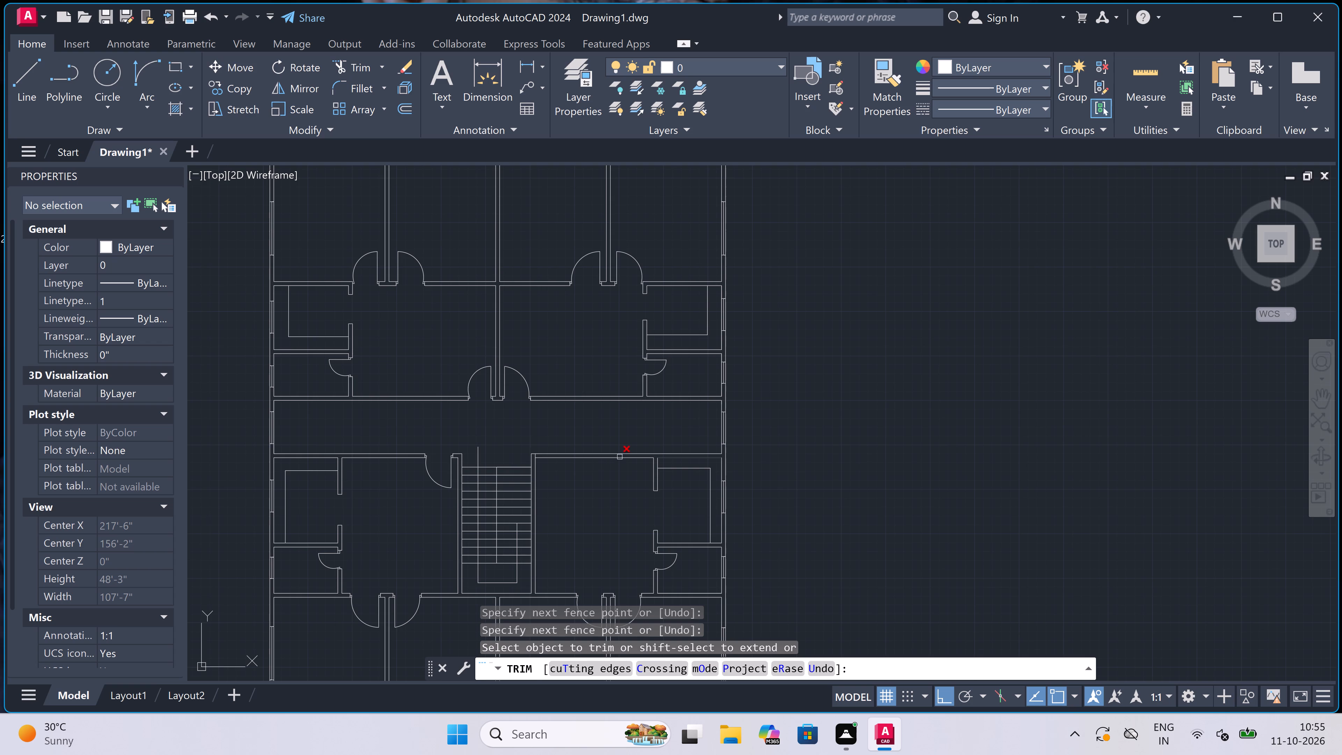
scroll(546, 453, "up", 3)
left_click_drag(528, 511, 532, 511)
left_click(588, 502)
key("Escape")
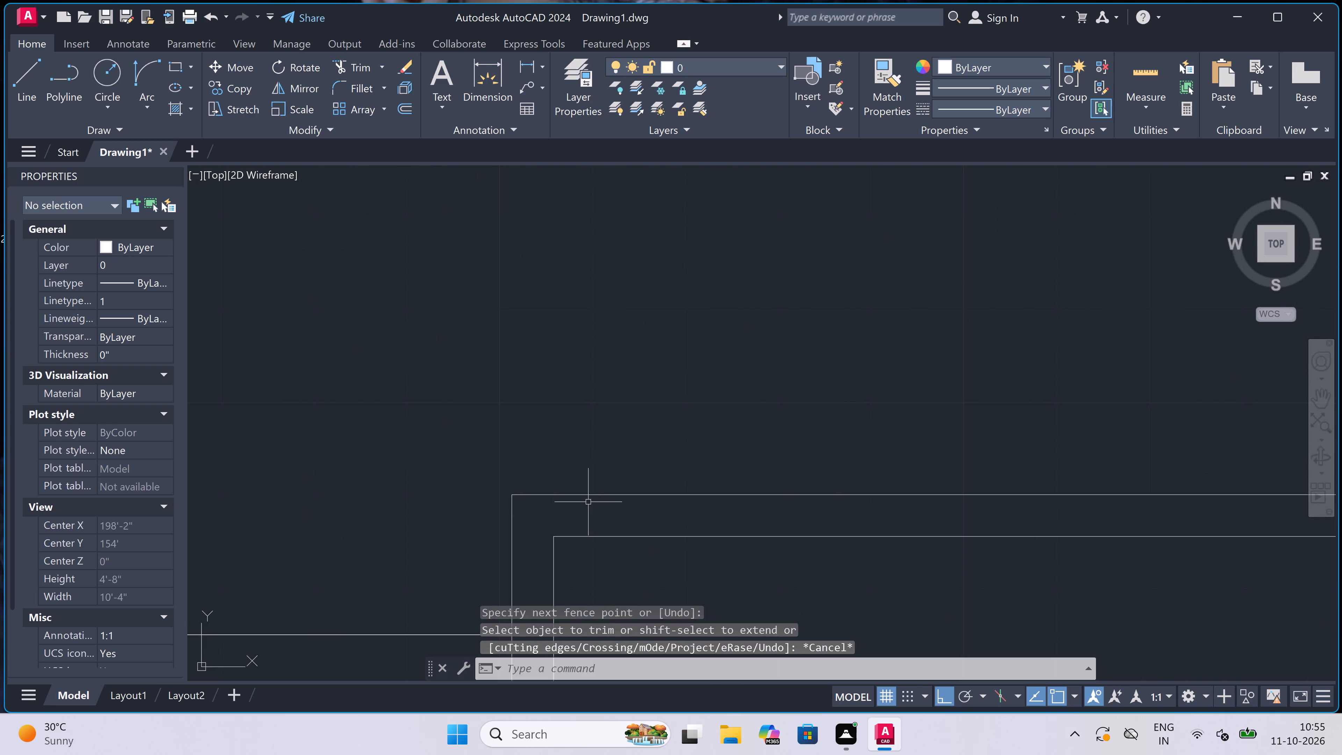
Draw a door jamb across the corridor's south wall just east of the staircase, with a 2" line east from its midpoint and a 3' leaf south.
type("l")
key("space")
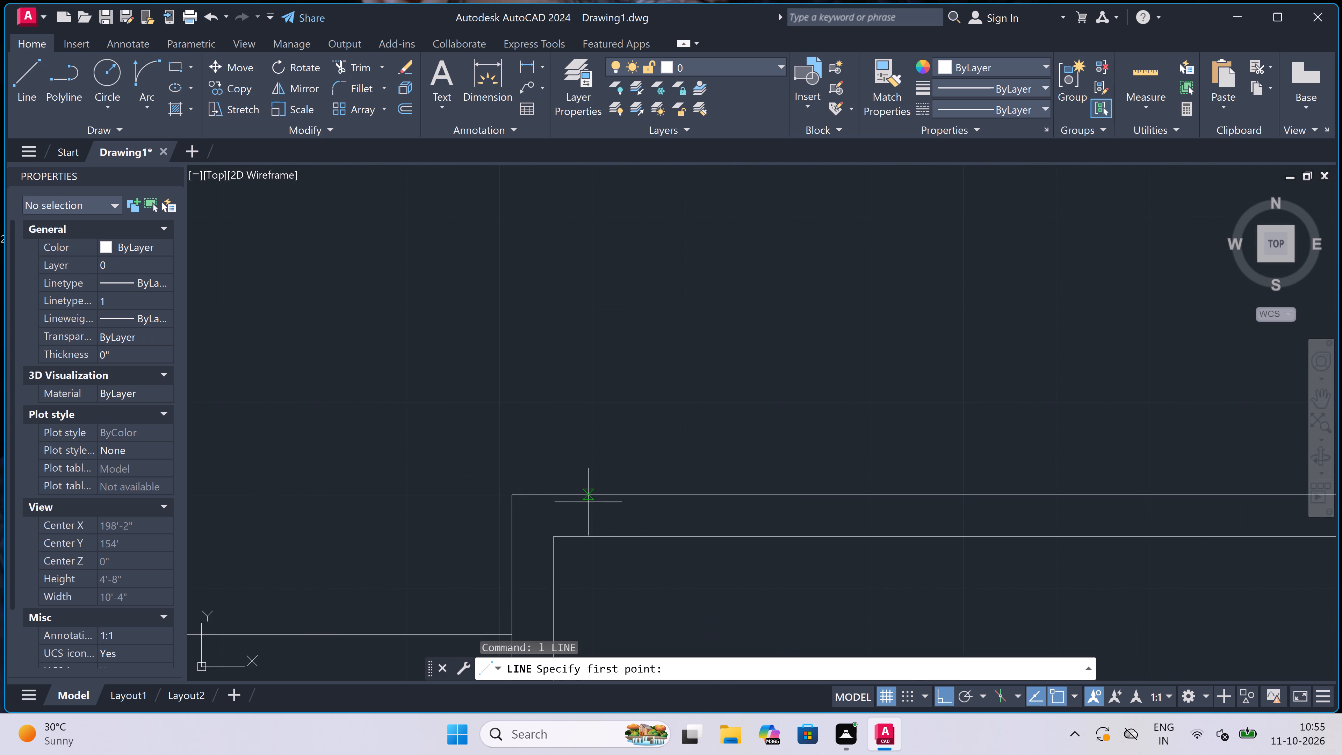
scroll(589, 501, "down", 4)
scroll(589, 501, "up", 3)
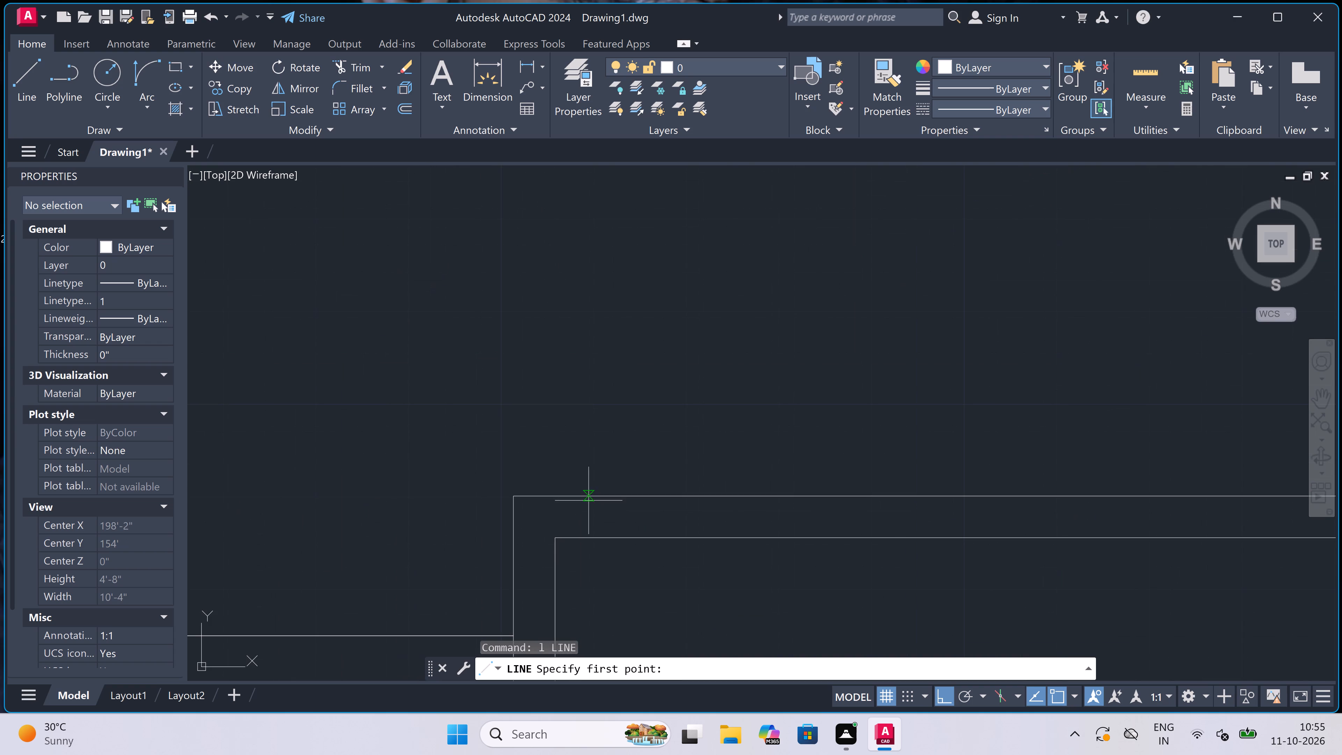
left_click(601, 536)
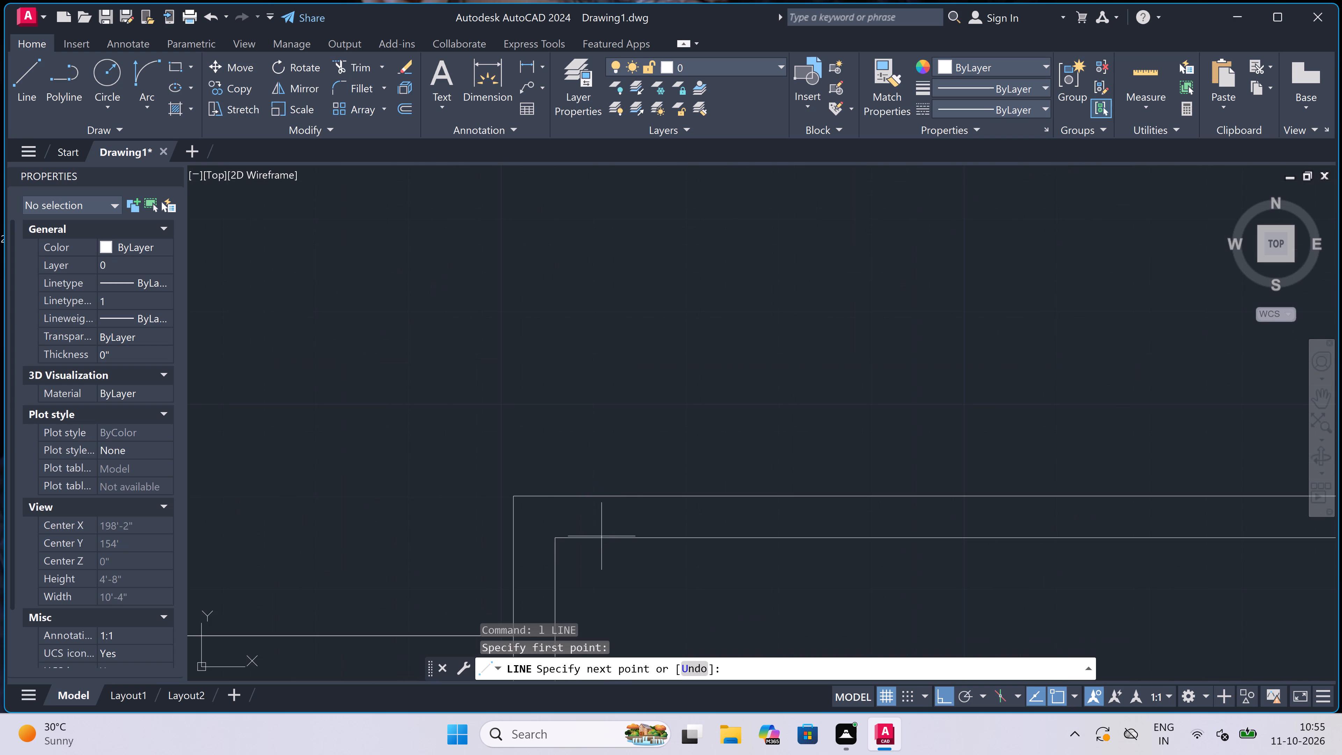
left_click(604, 494)
double_click(603, 515)
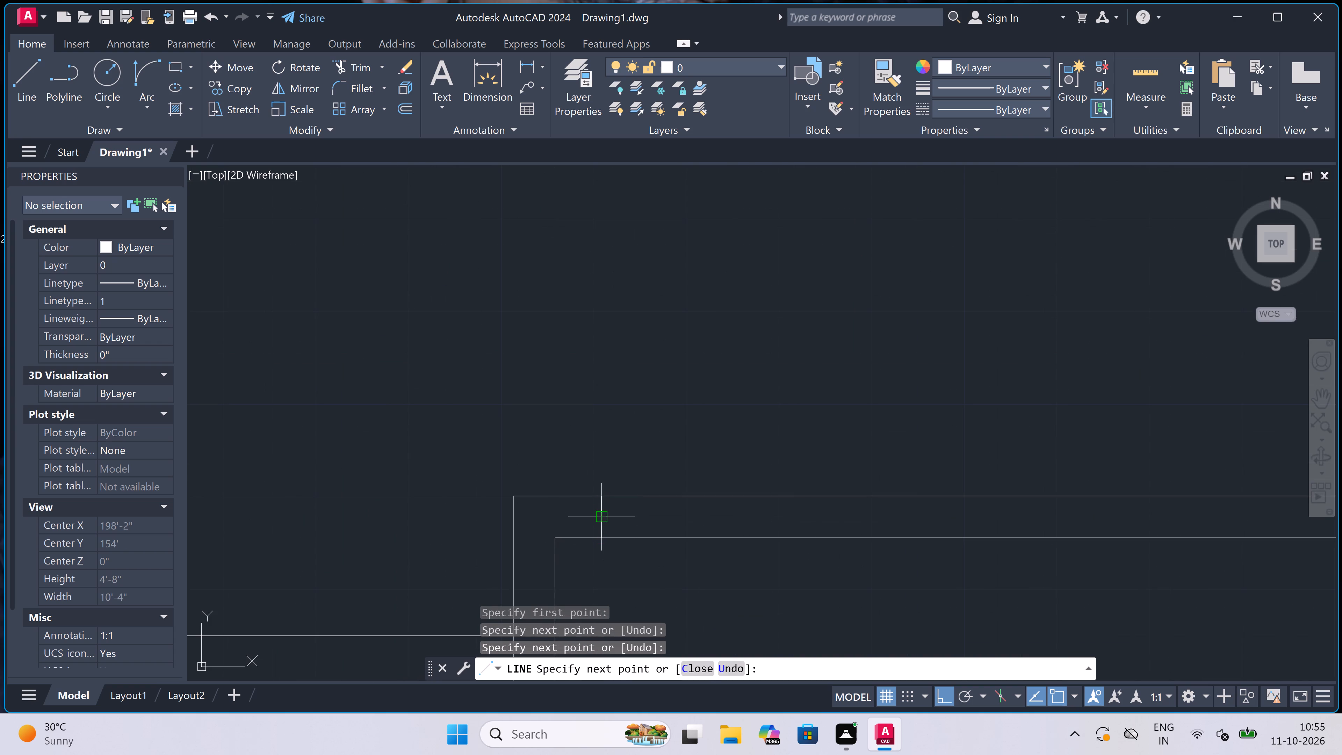
key("2")
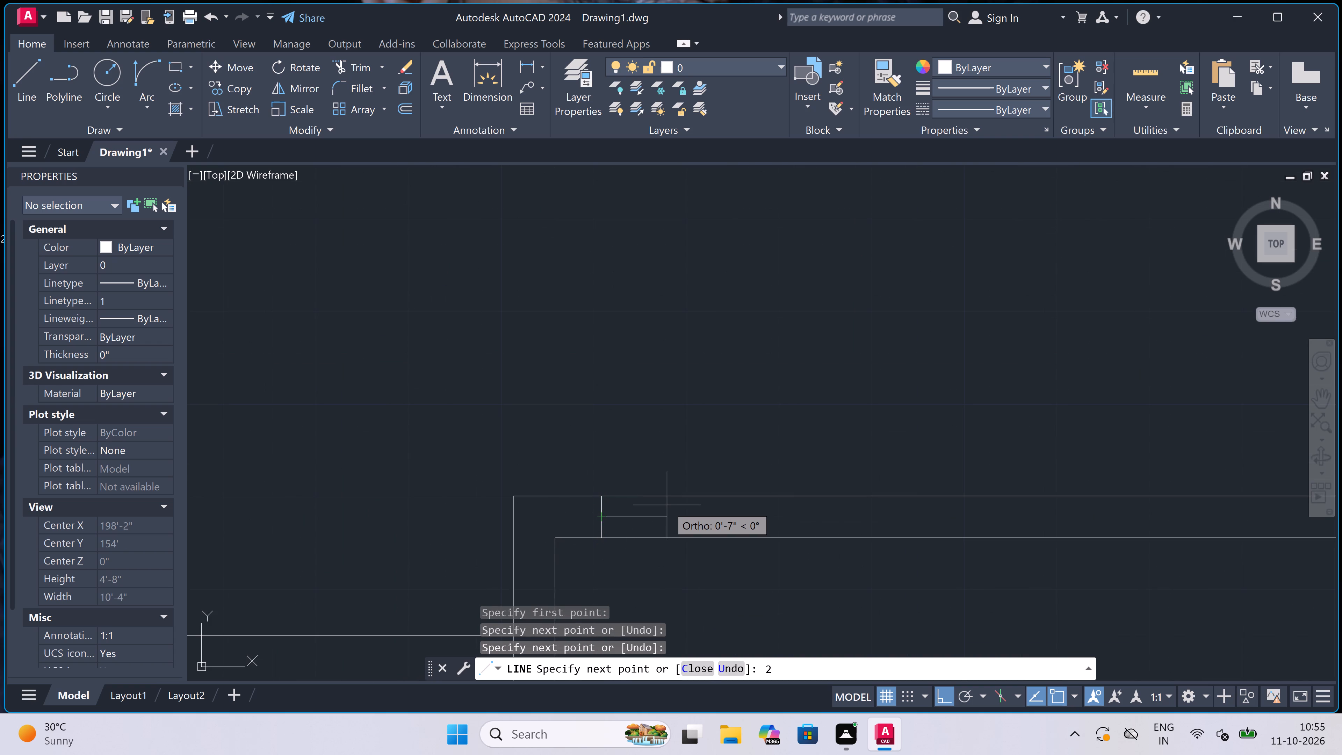
type("\"")
key("space")
scroll(533, 445, "down", 3)
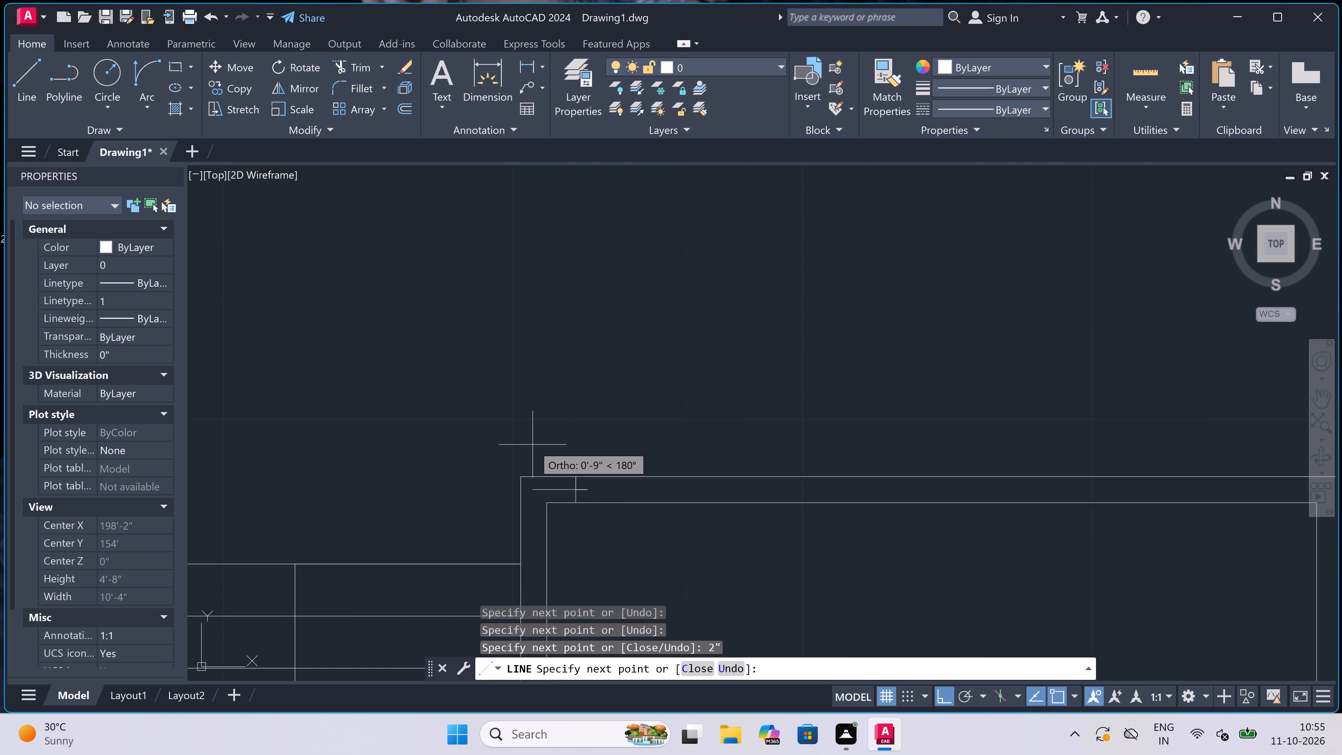
type("3'")
key("space")
key("Escape")
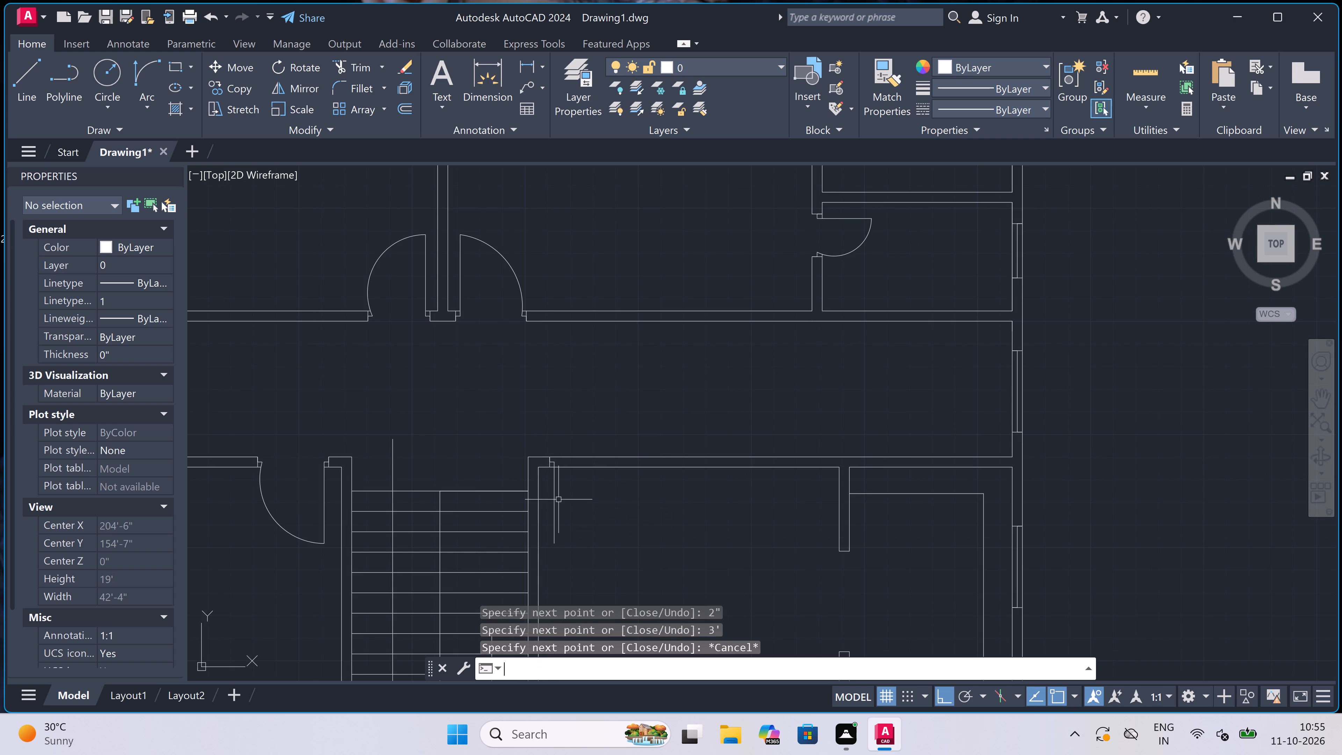
Draw the east staircase-side door's opposite jamb across the corridor's south wall, with a 2" line west from its midpoint.
key("space")
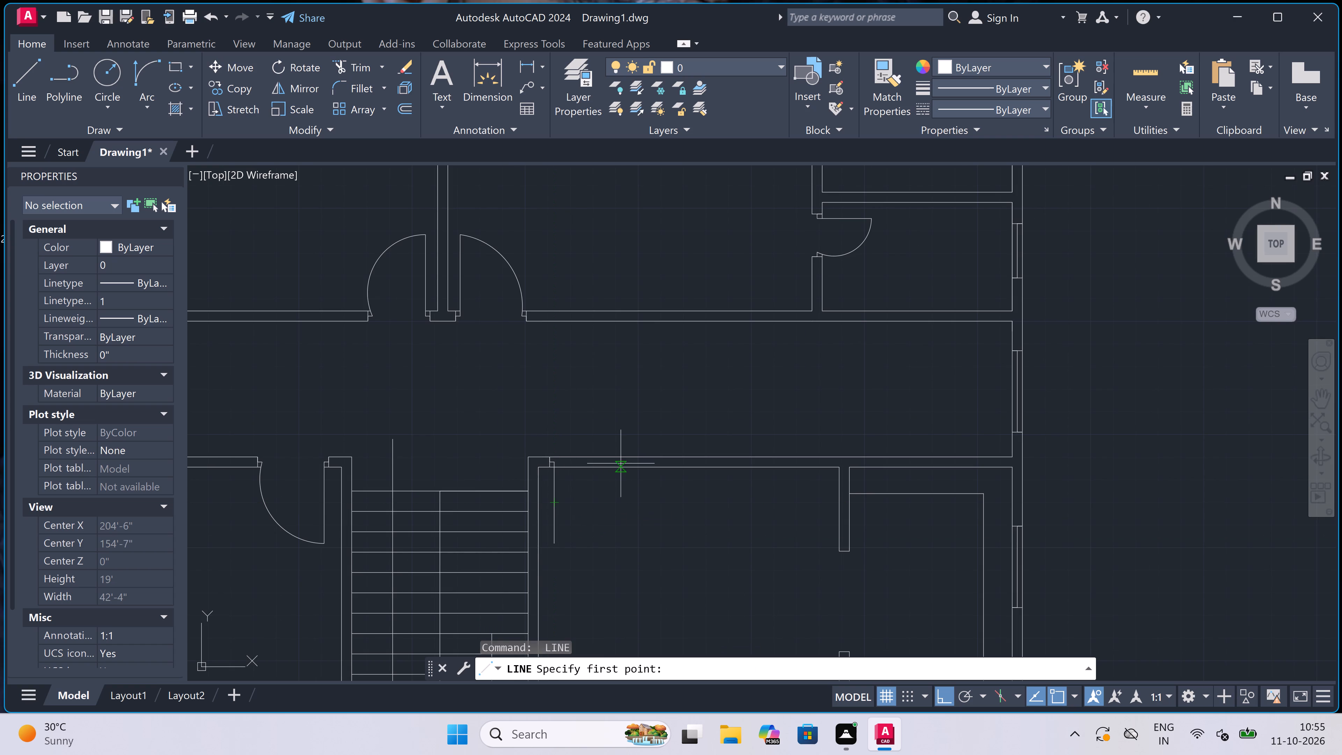
left_click_drag(627, 465, 629, 474)
scroll(627, 462, "up", 3)
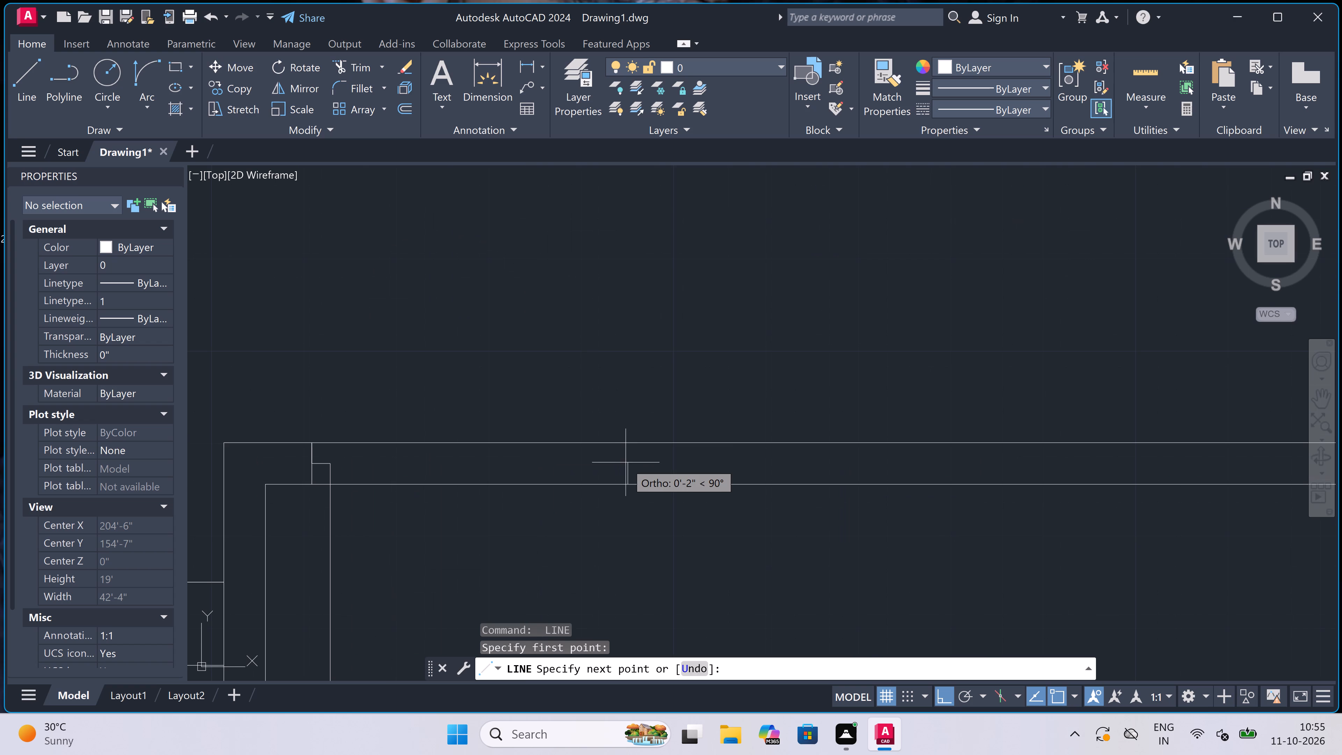
left_click(626, 440)
left_click(626, 458)
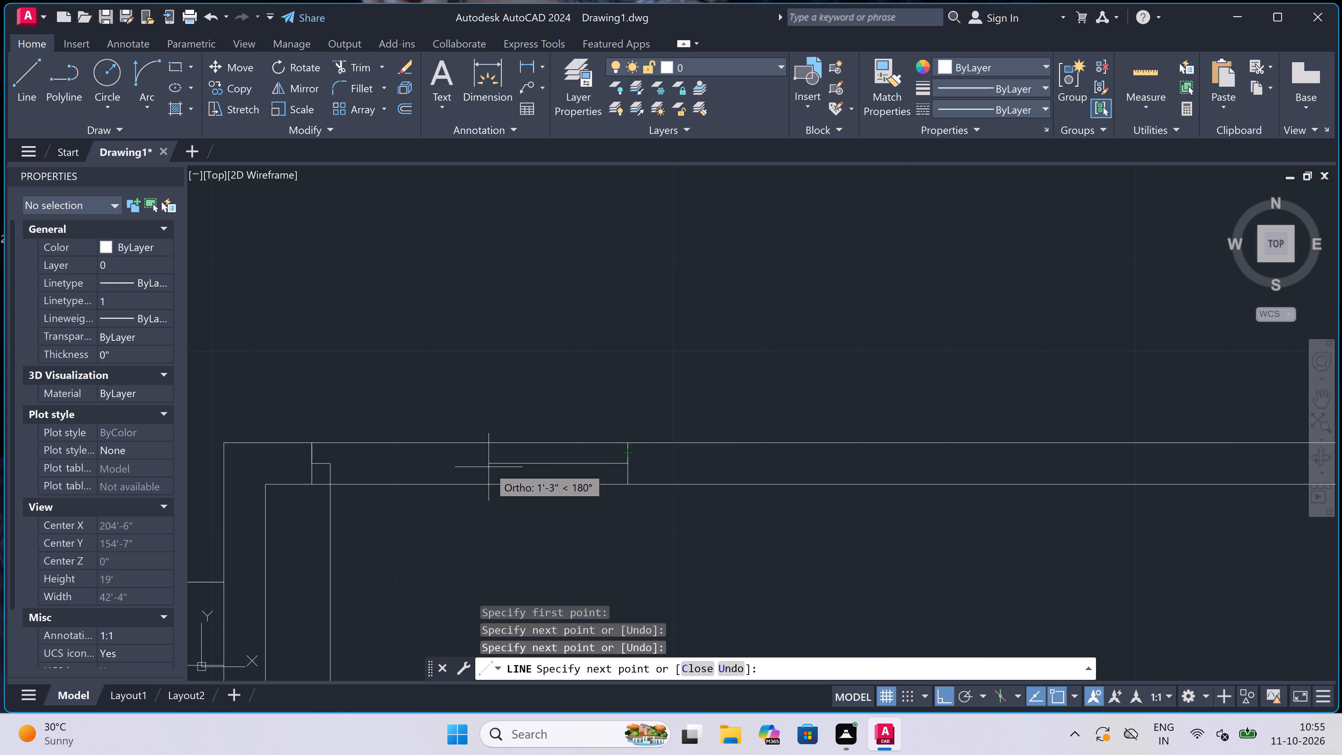
key("2")
type("\"")
key("space")
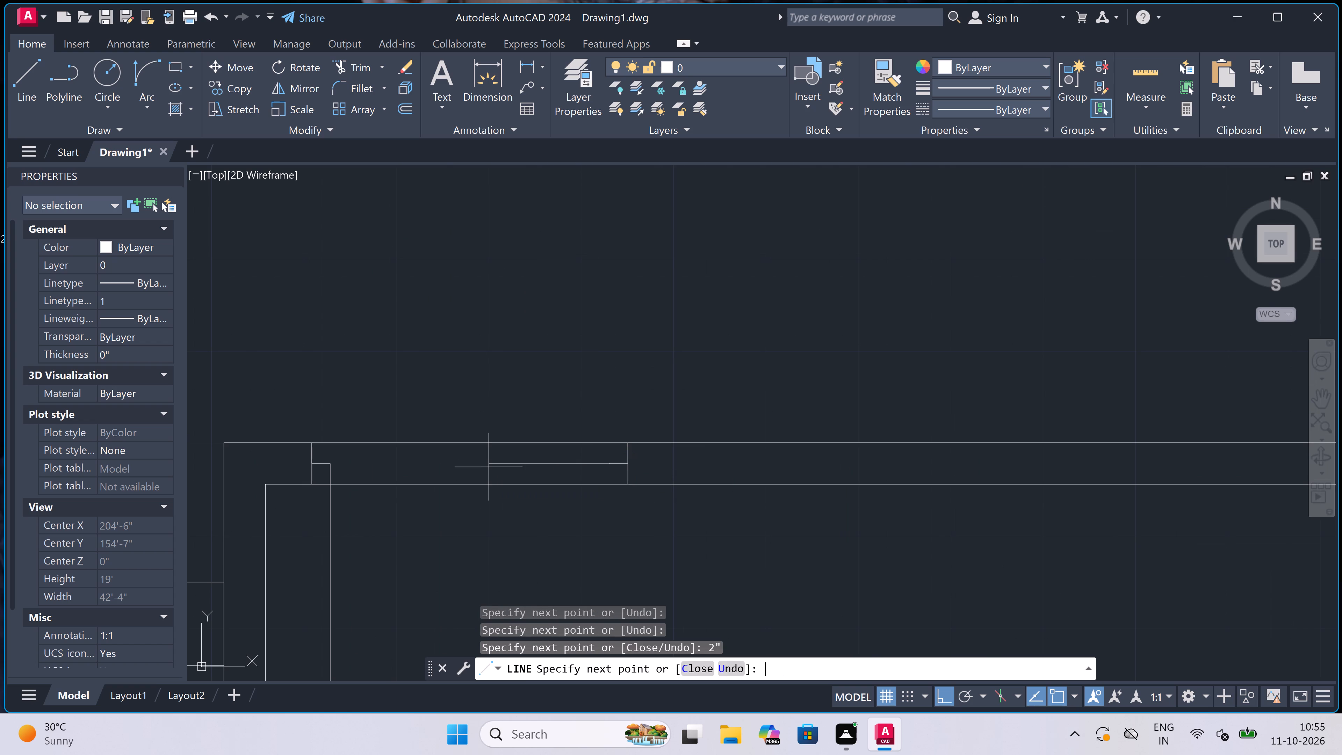
key("Escape")
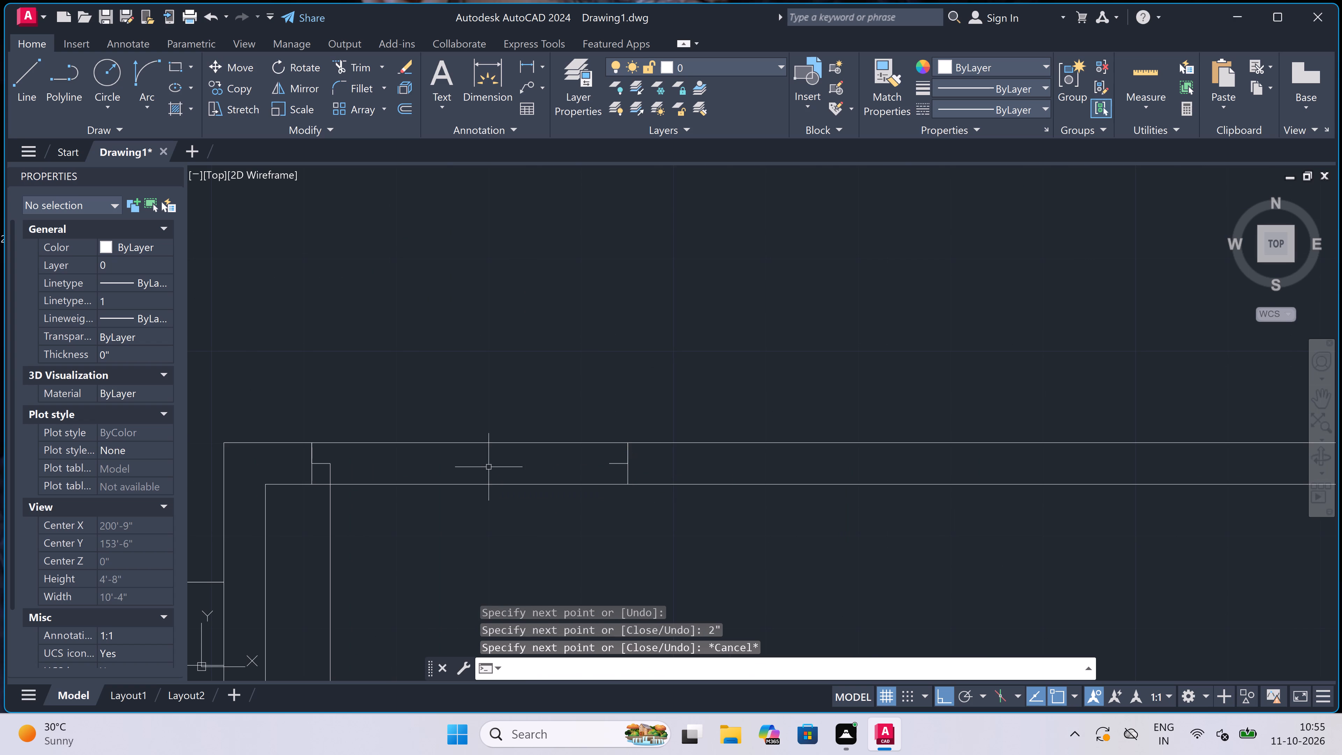
scroll(489, 467, "down", 3)
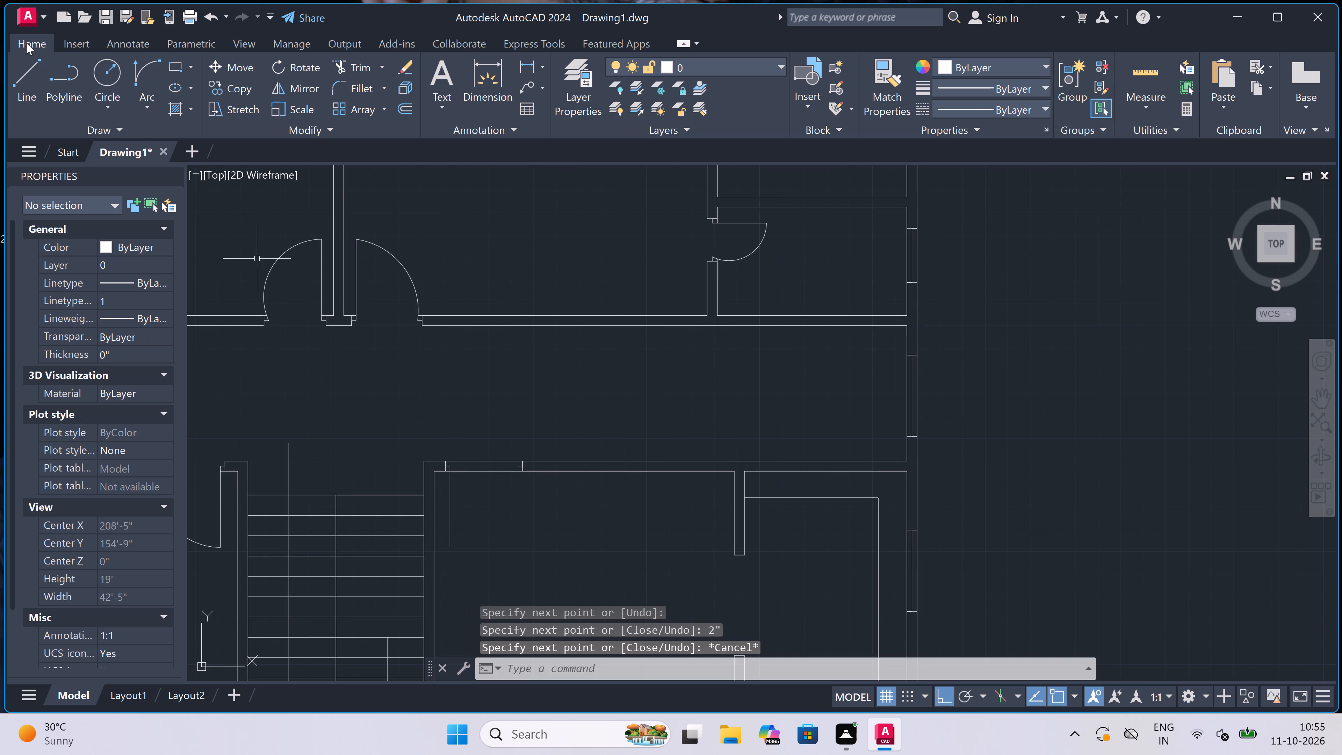
Draw the swing arc of the door east of the staircase, from the leaf's south end to the opposite jamb.
left_click(143, 73)
left_click(143, 76)
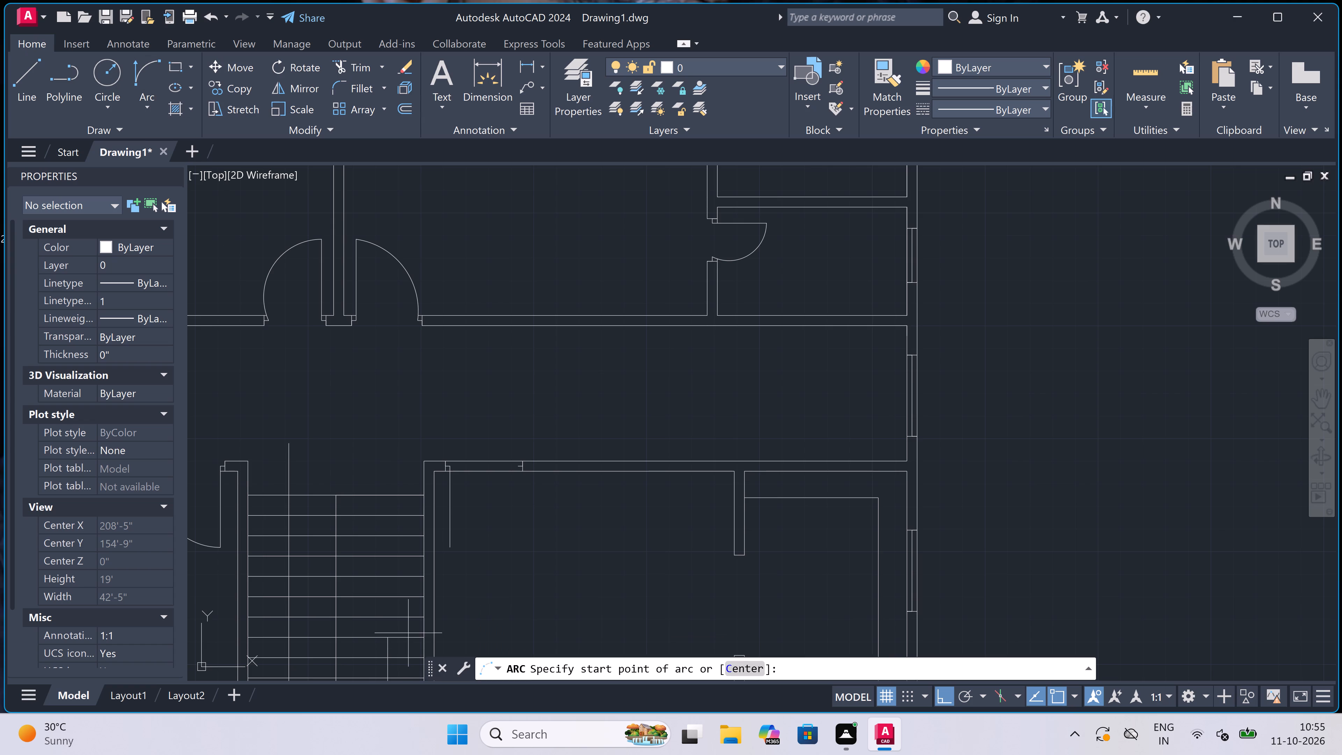
left_click_drag(453, 543, 475, 518)
left_click(515, 465)
left_click(536, 548)
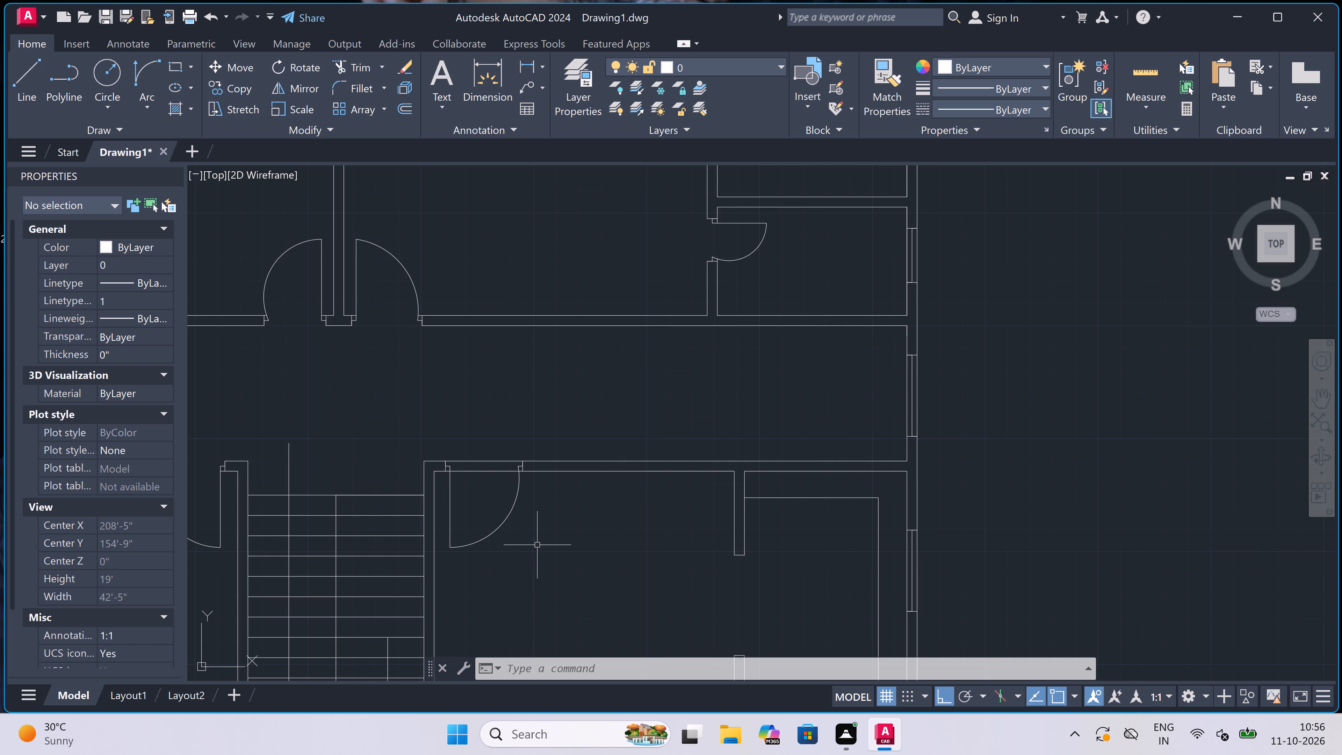
Trim the corridor's south wall lines out of the door opening east of the staircase.
type("tr")
key("space")
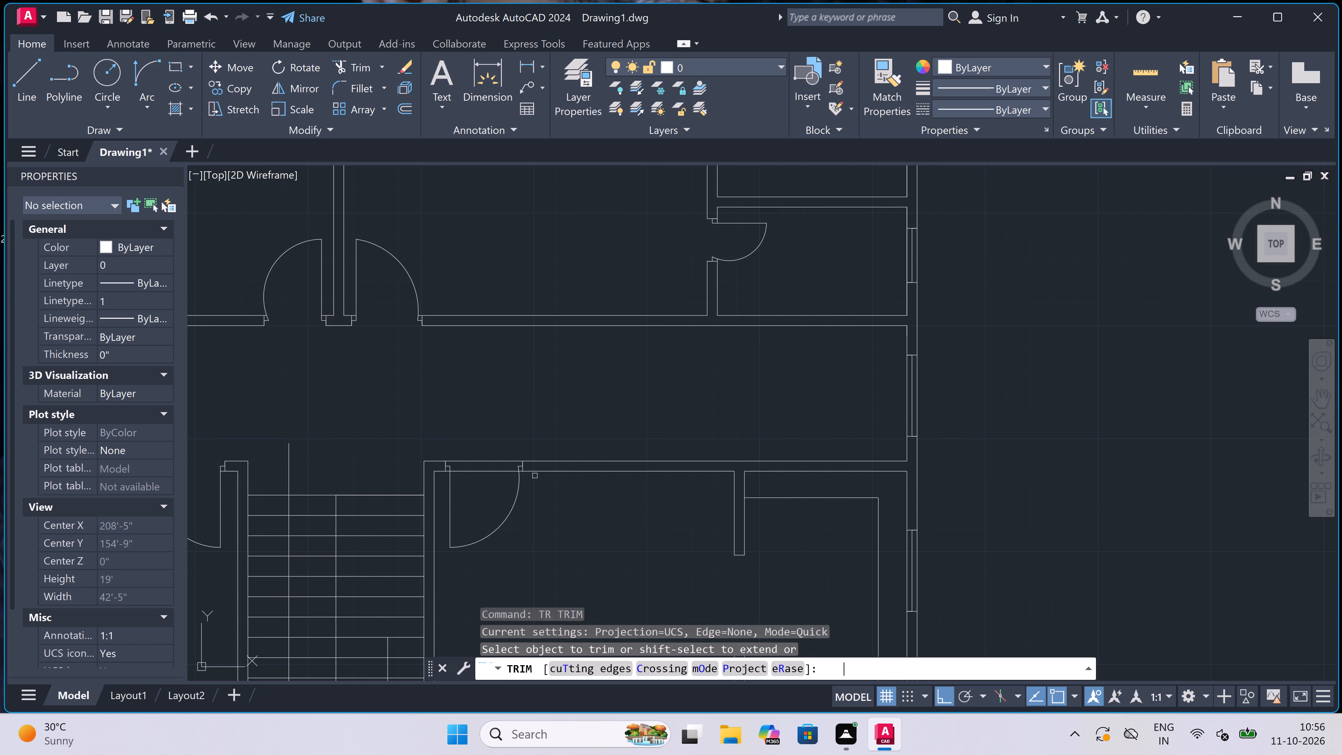
left_click(473, 484)
left_click(476, 438)
scroll(476, 438, "down", 3)
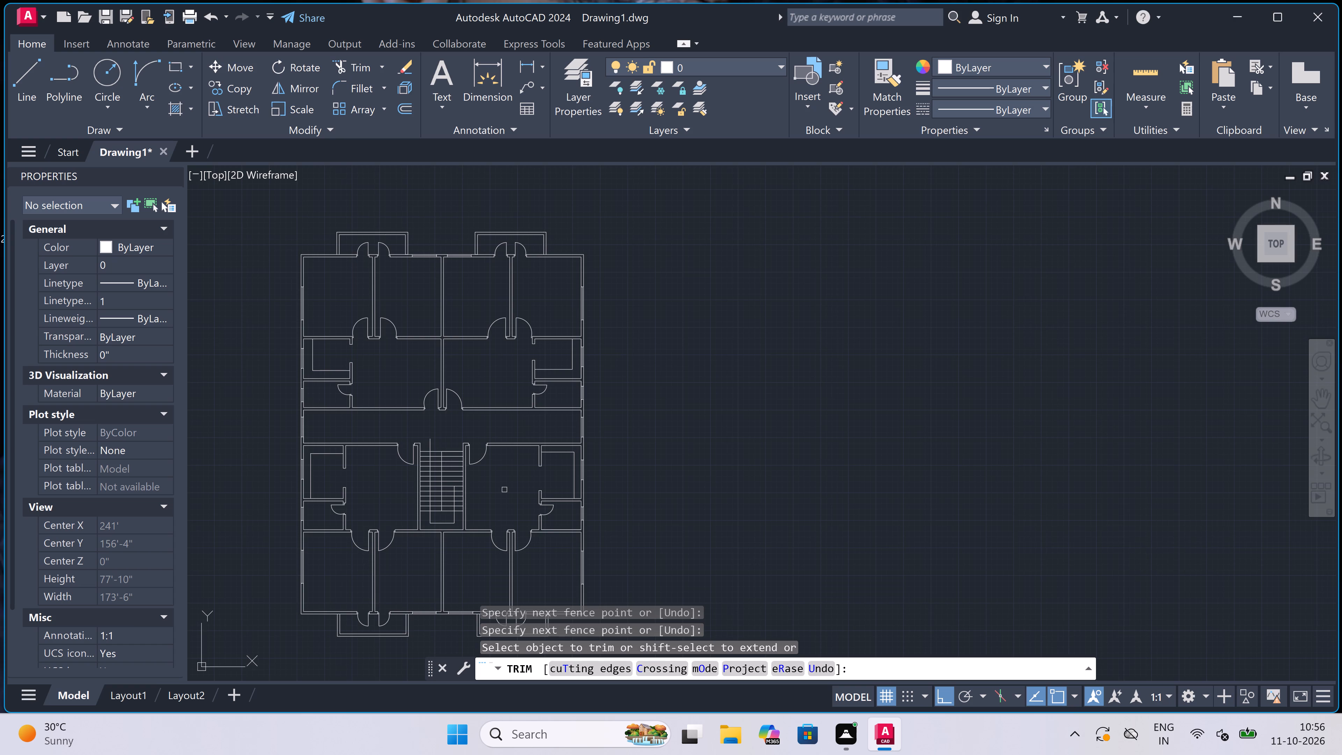
key("Escape")
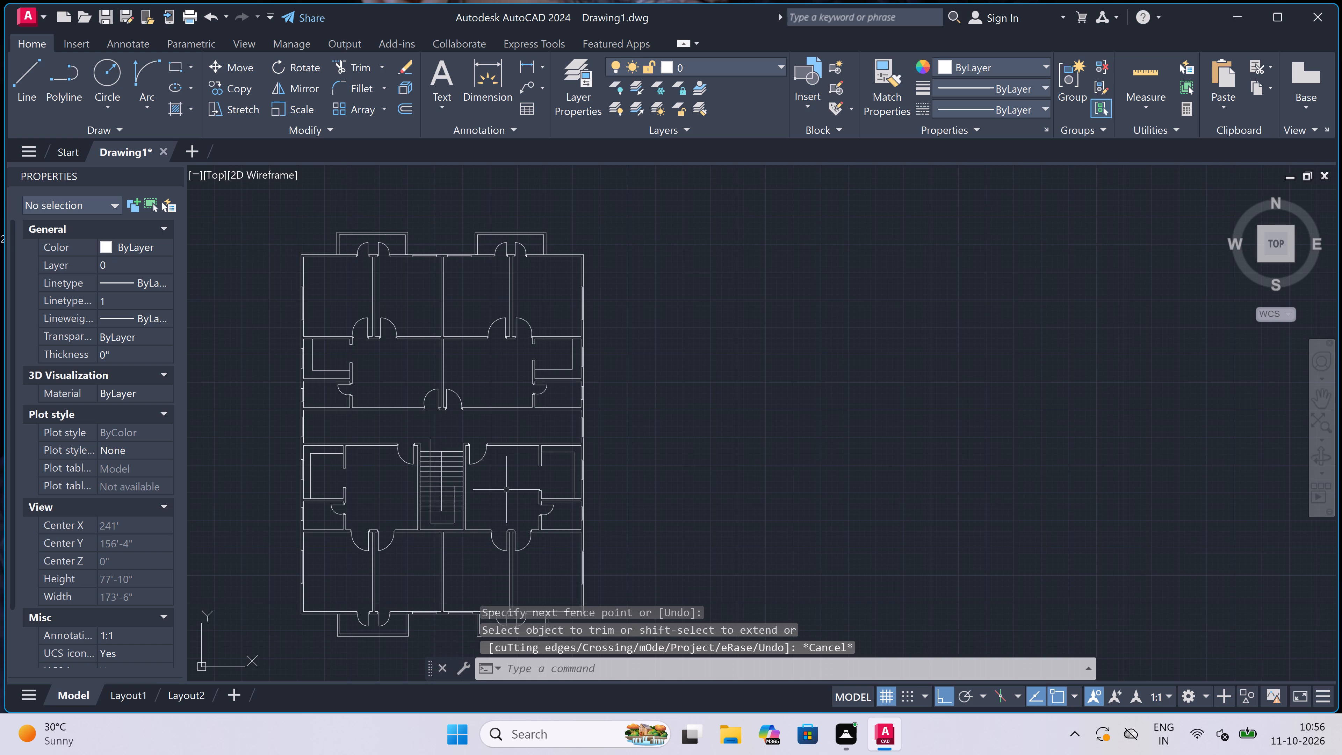
Examine the whole floor plan, including the corridor, staircase and southern rooms.
scroll(511, 496, "down", 2)
scroll(464, 488, "up", 3)
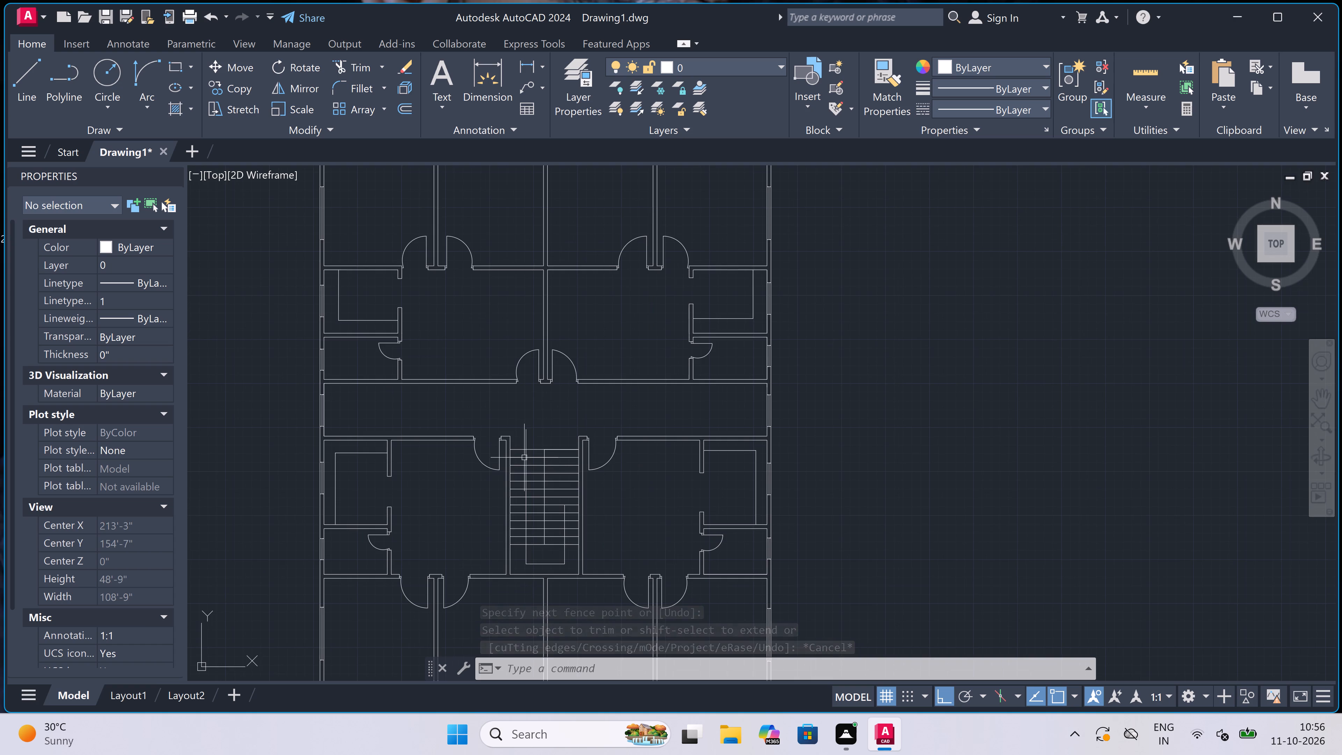
scroll(524, 458, "down", 2)
scroll(510, 538, "up", 2)
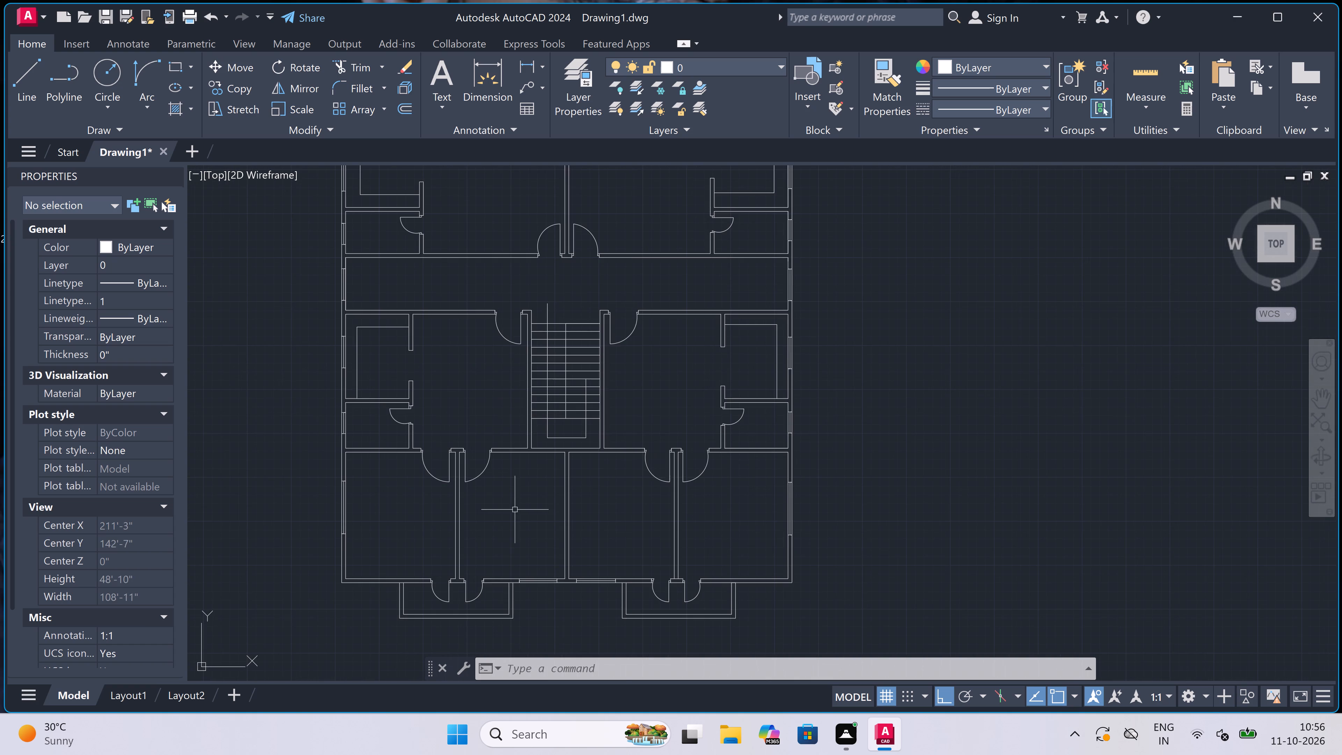
scroll(524, 488, "down", 3)
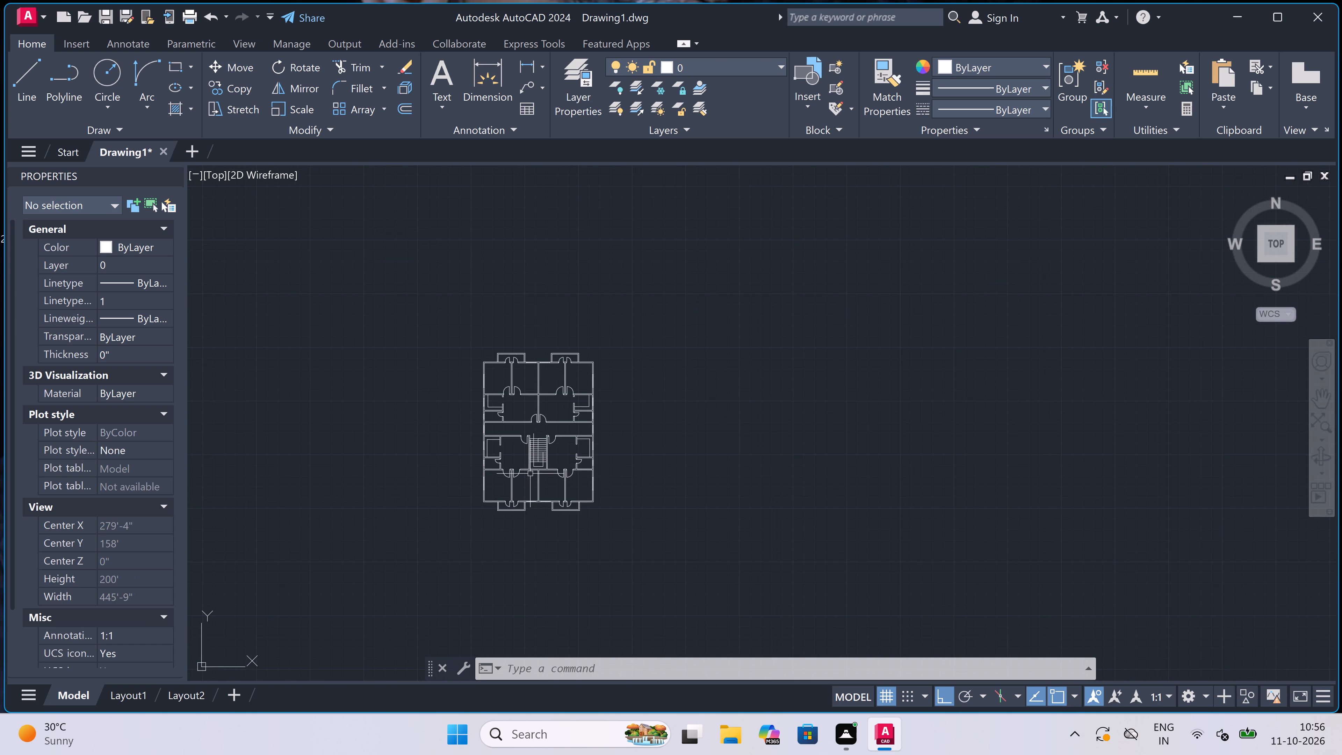
scroll(624, 350, "down", 1)
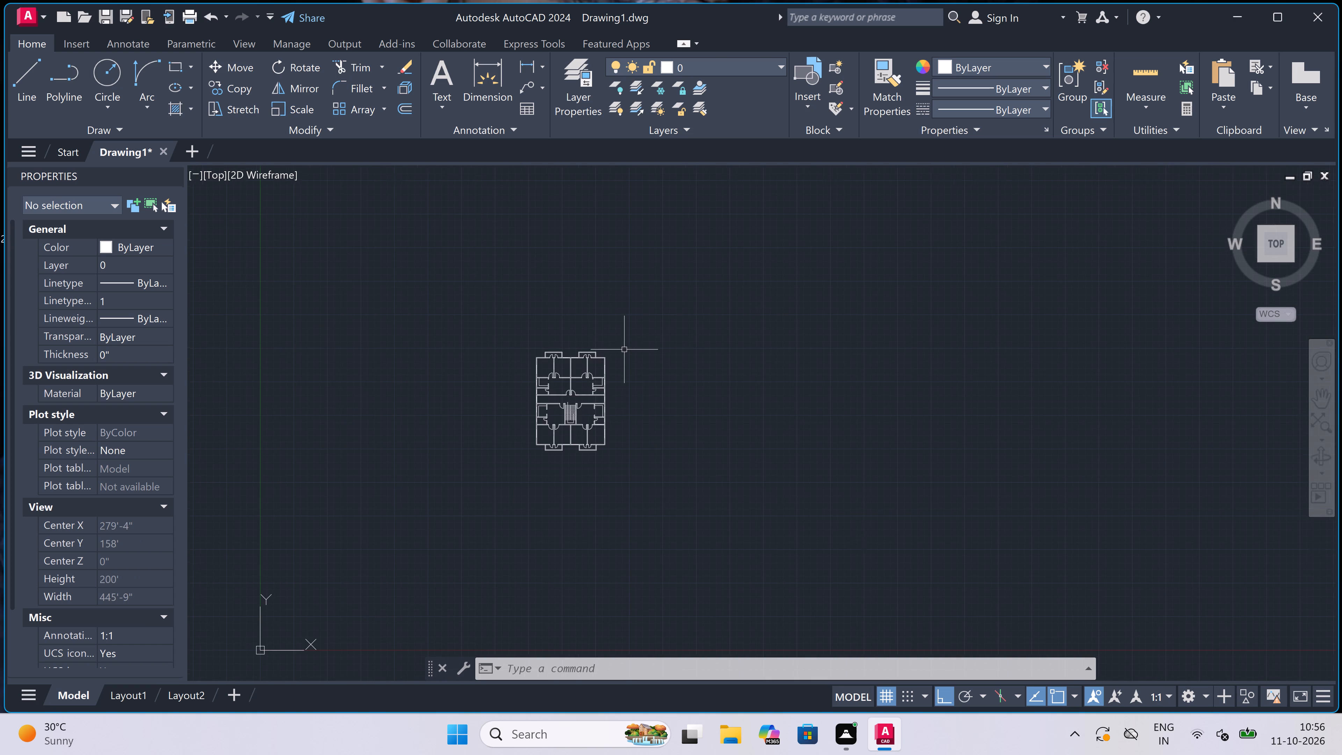
Copy the entire floor plan, placing one copy at the base point and another beside the original to the east.
scroll(598, 418, "up", 1)
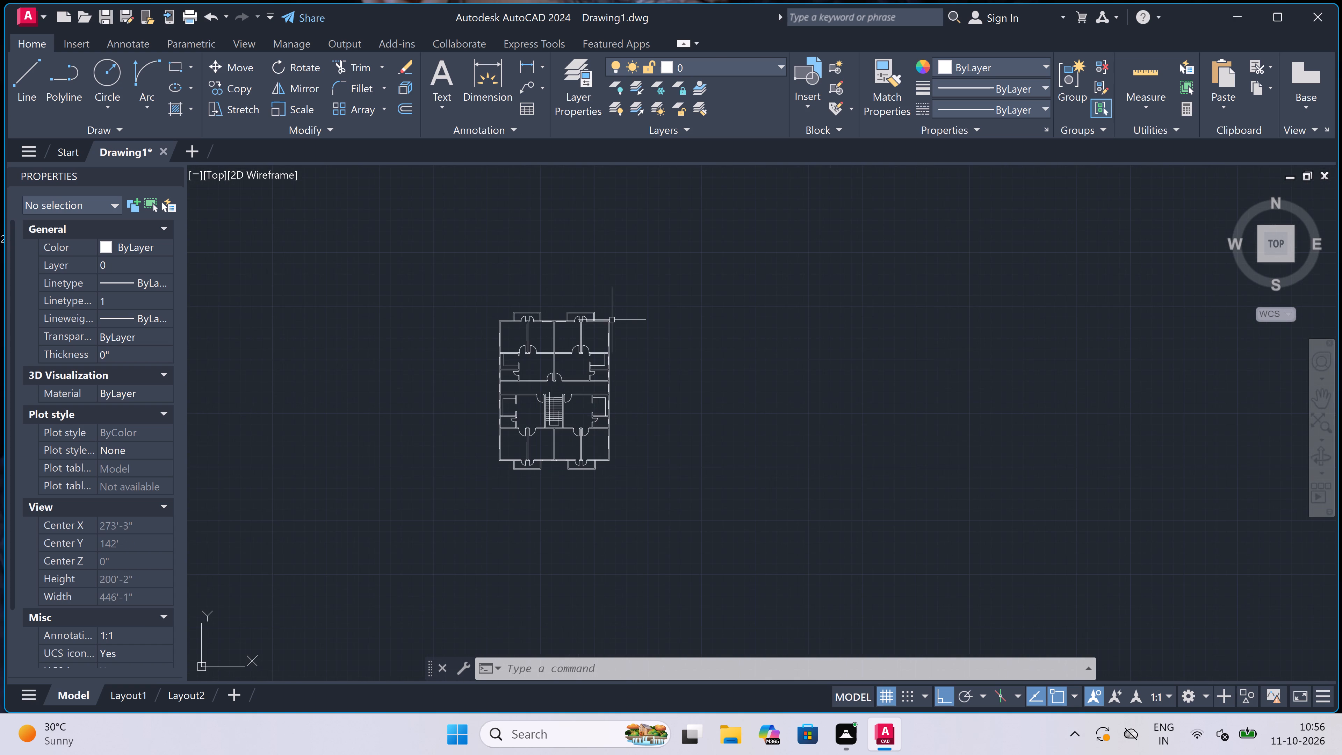
left_click(637, 278)
left_click(432, 490)
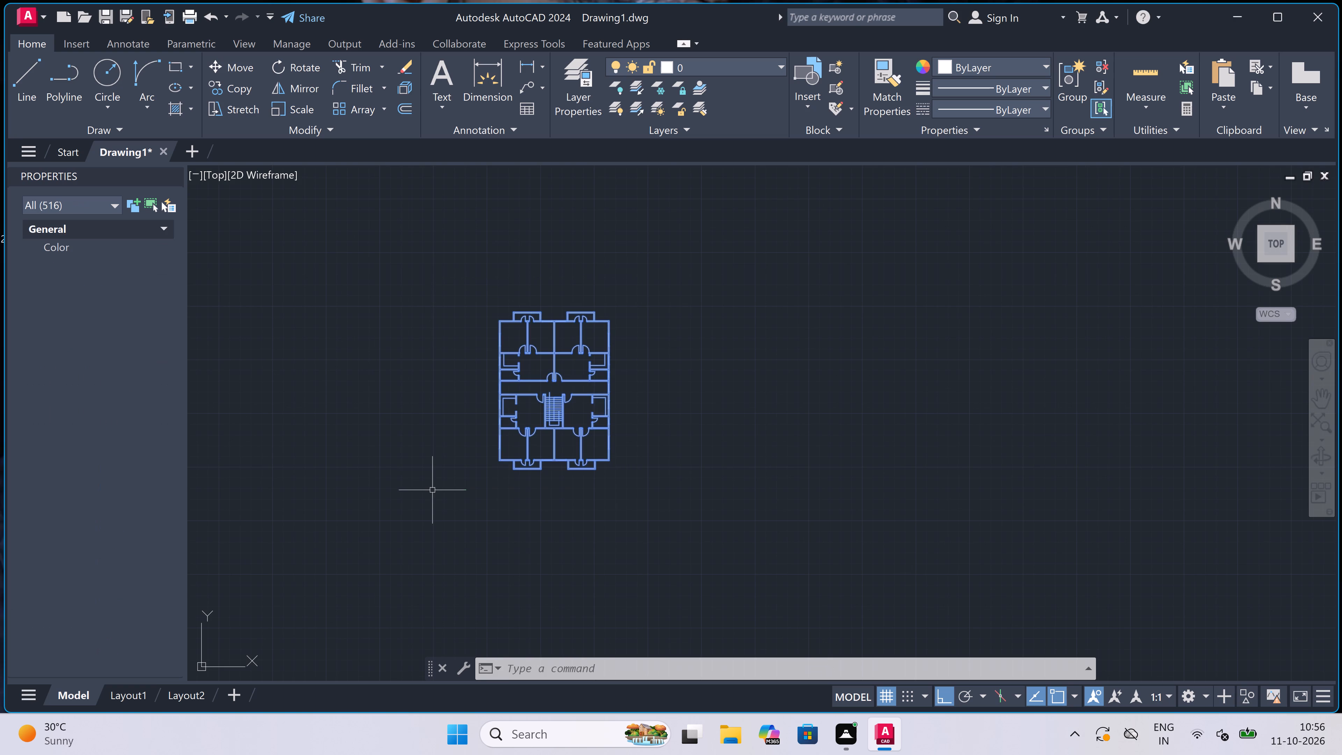
left_click(230, 86)
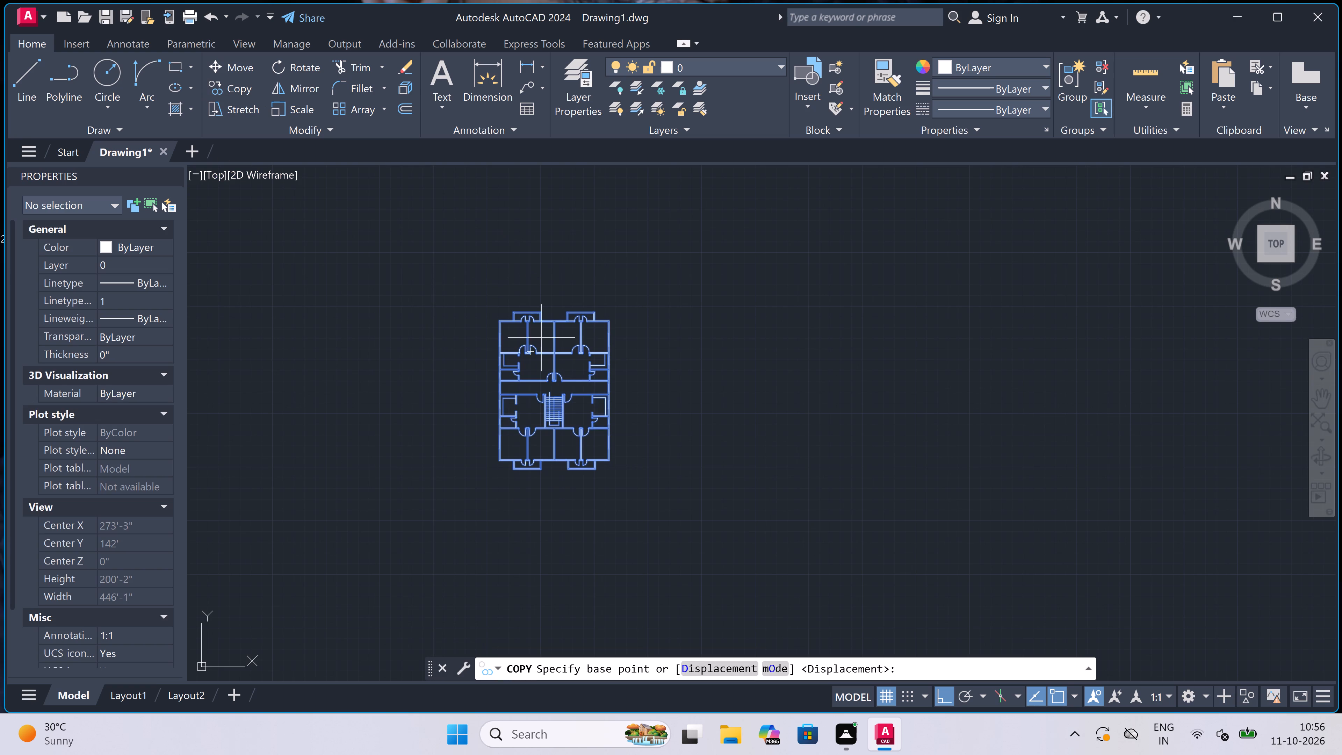
scroll(534, 371, "up", 1)
double_click(534, 371)
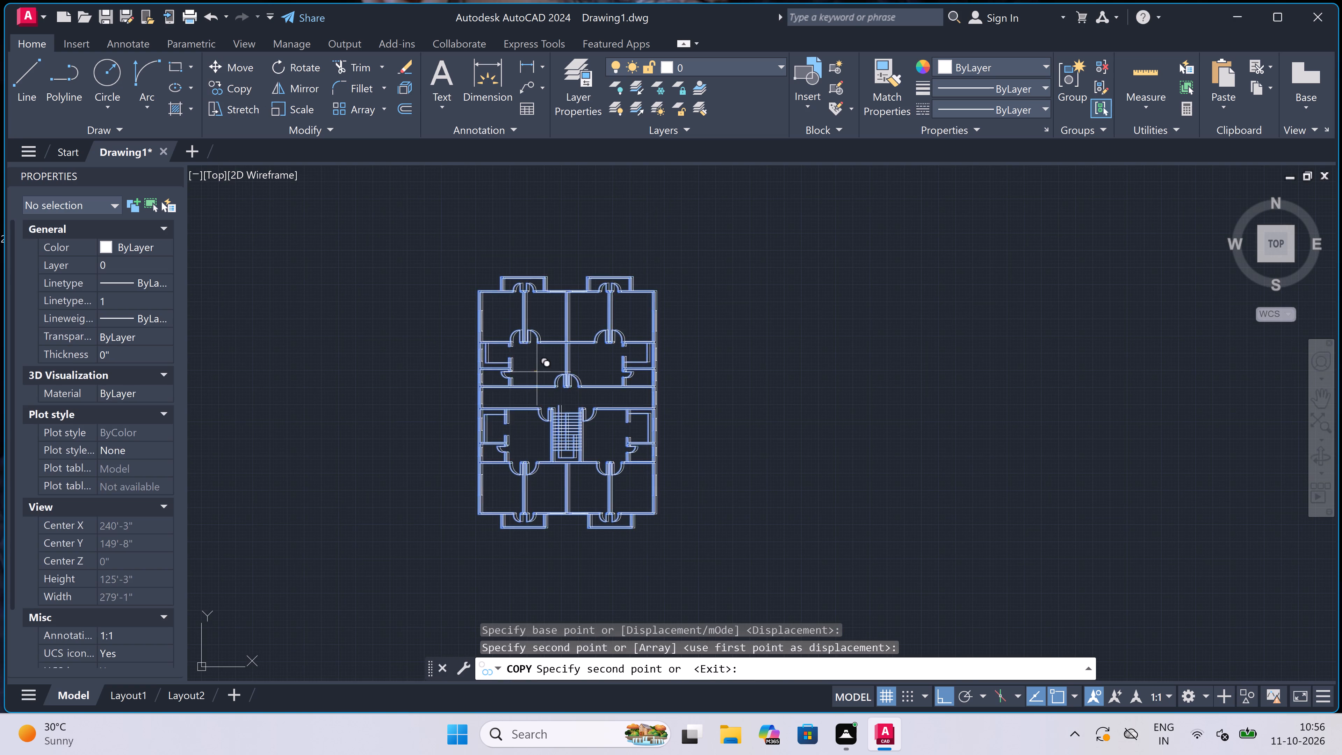
left_click(753, 367)
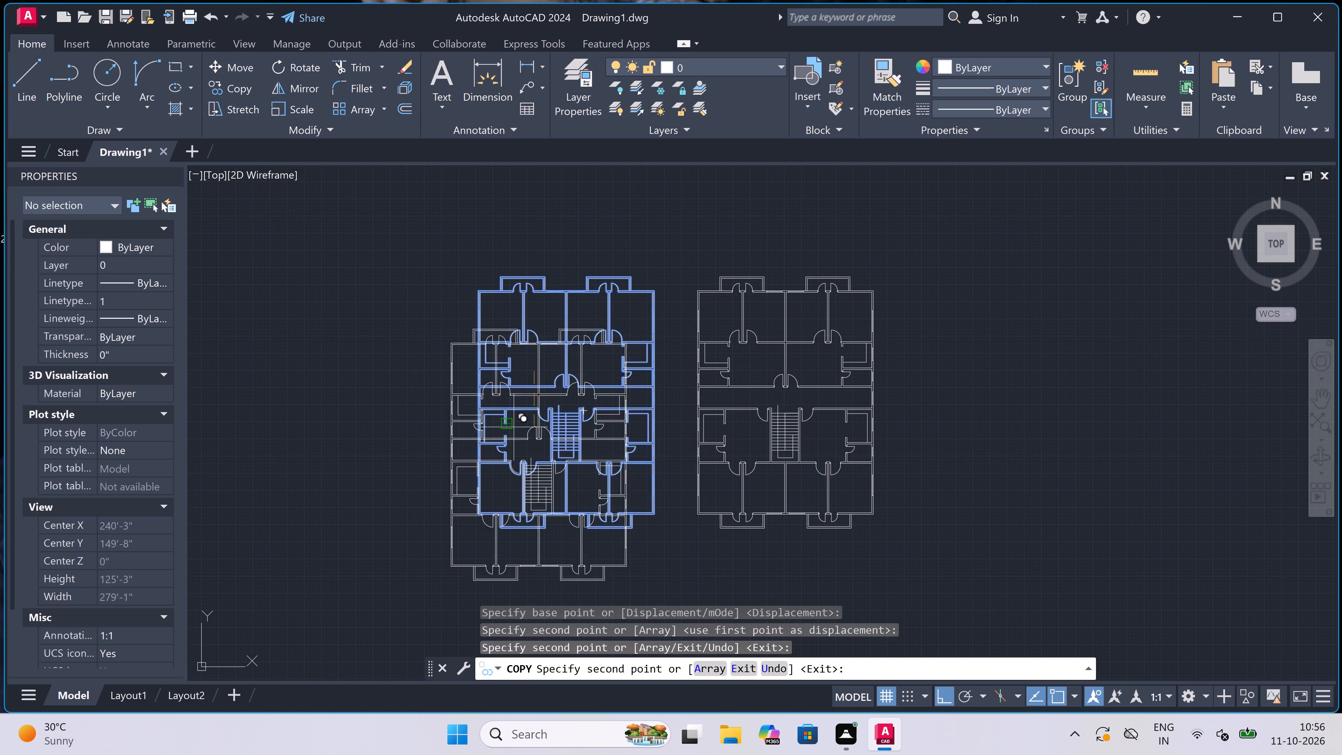
key("Escape")
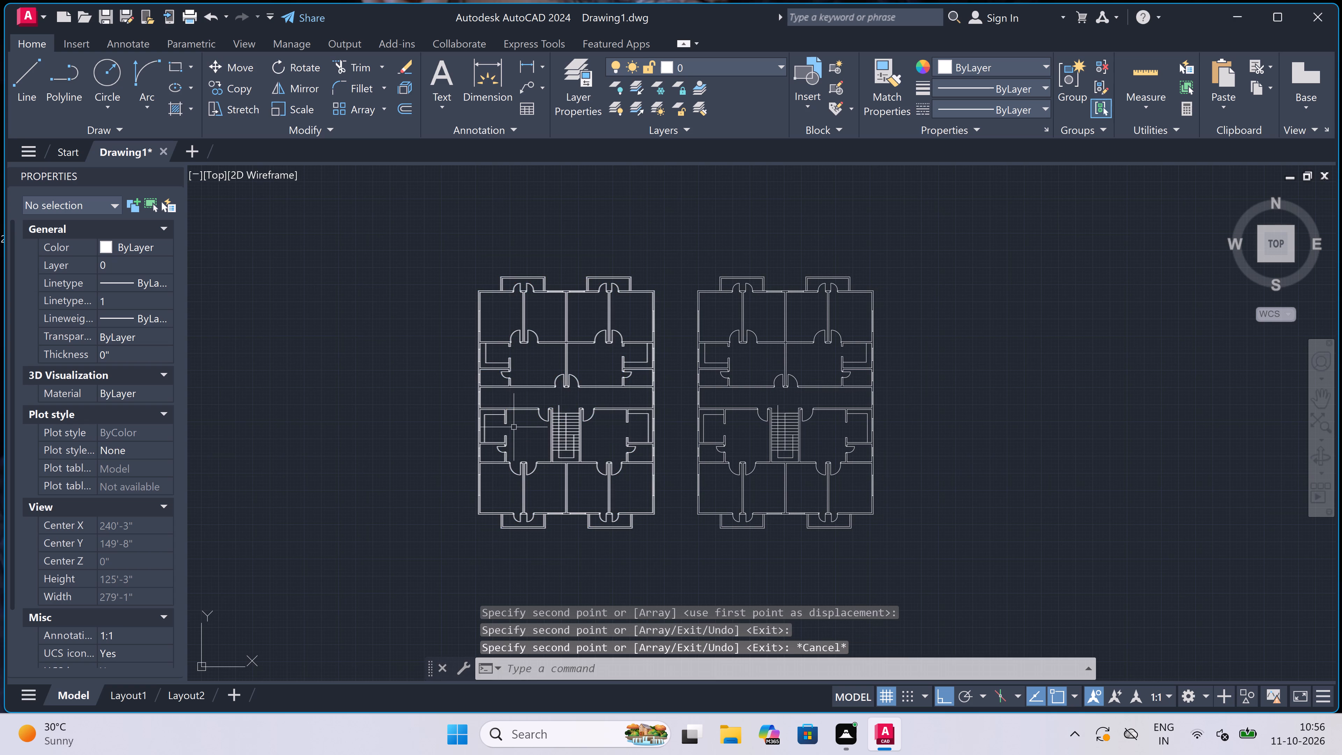
Examine the copied floor plan around its central corridor and staircase.
scroll(511, 420, "down", 3)
scroll(581, 415, "up", 3)
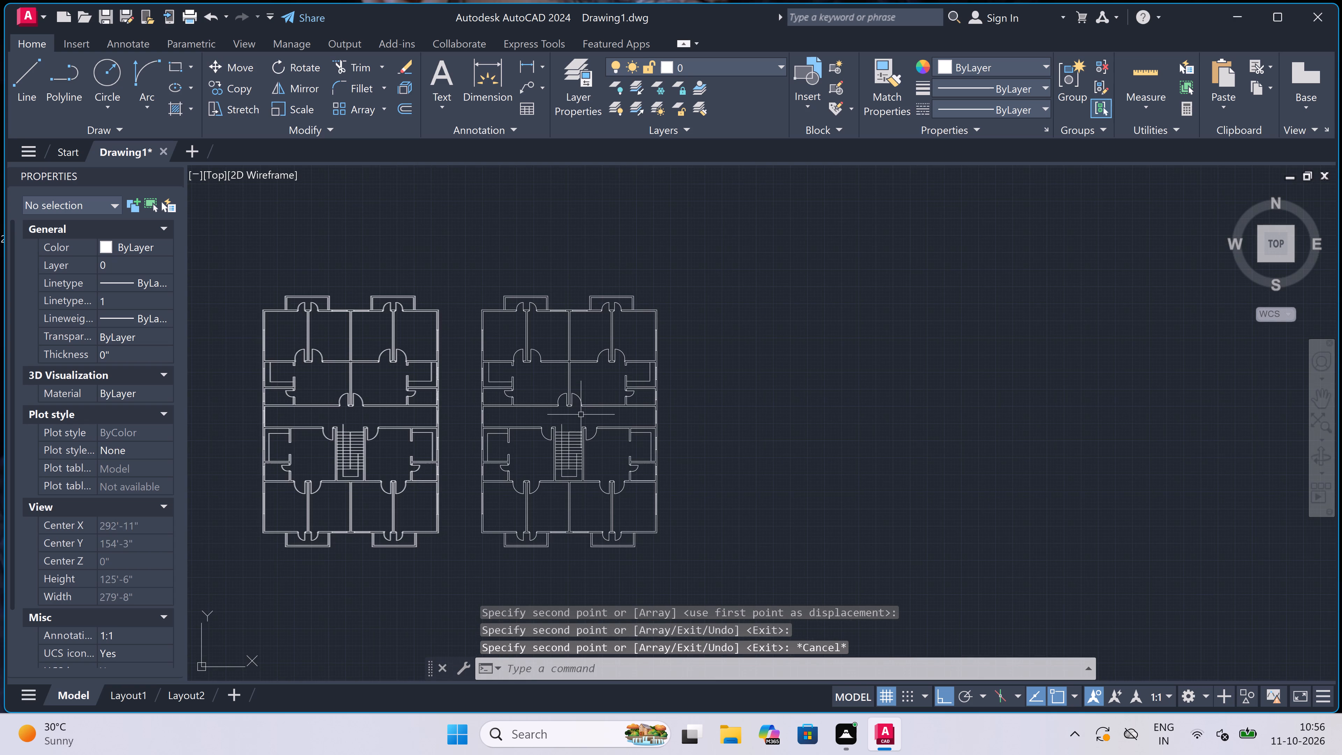
scroll(538, 419, "up", 2)
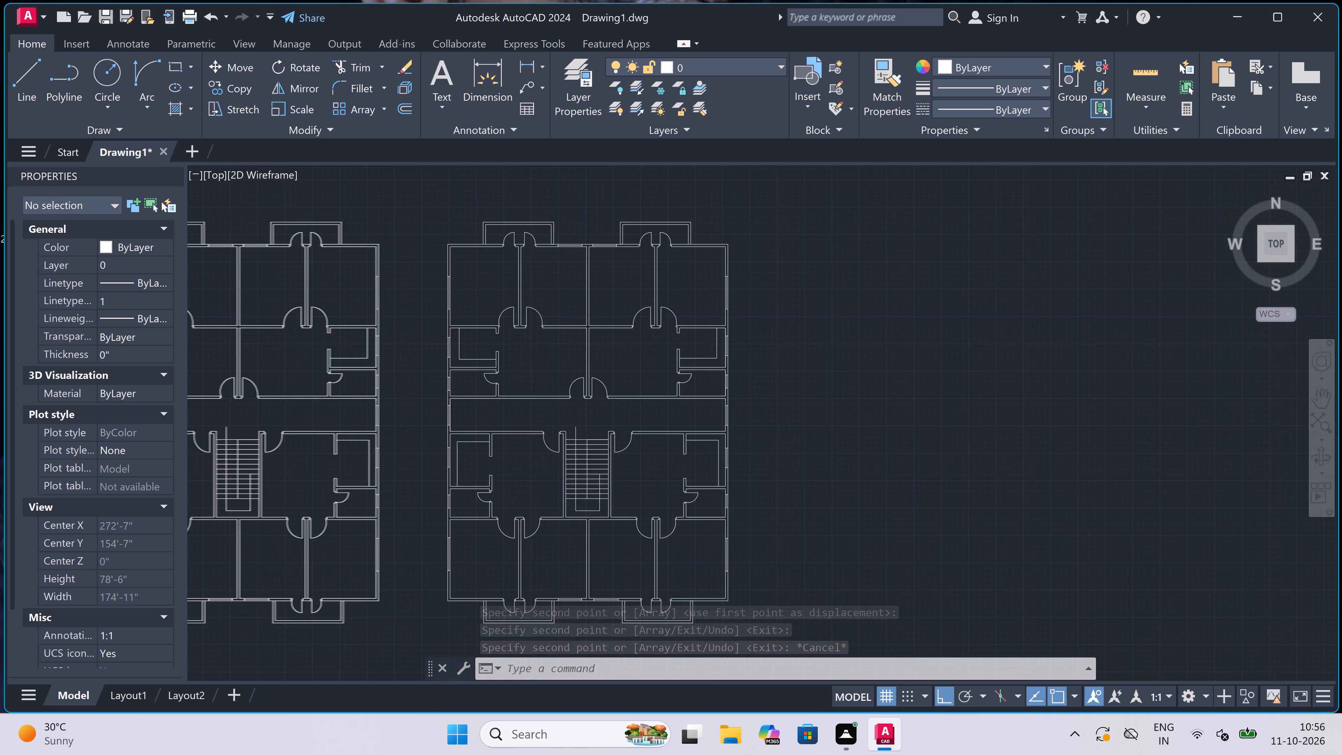
scroll(555, 406, "down", 1)
scroll(555, 406, "up", 1)
scroll(555, 406, "down", 1)
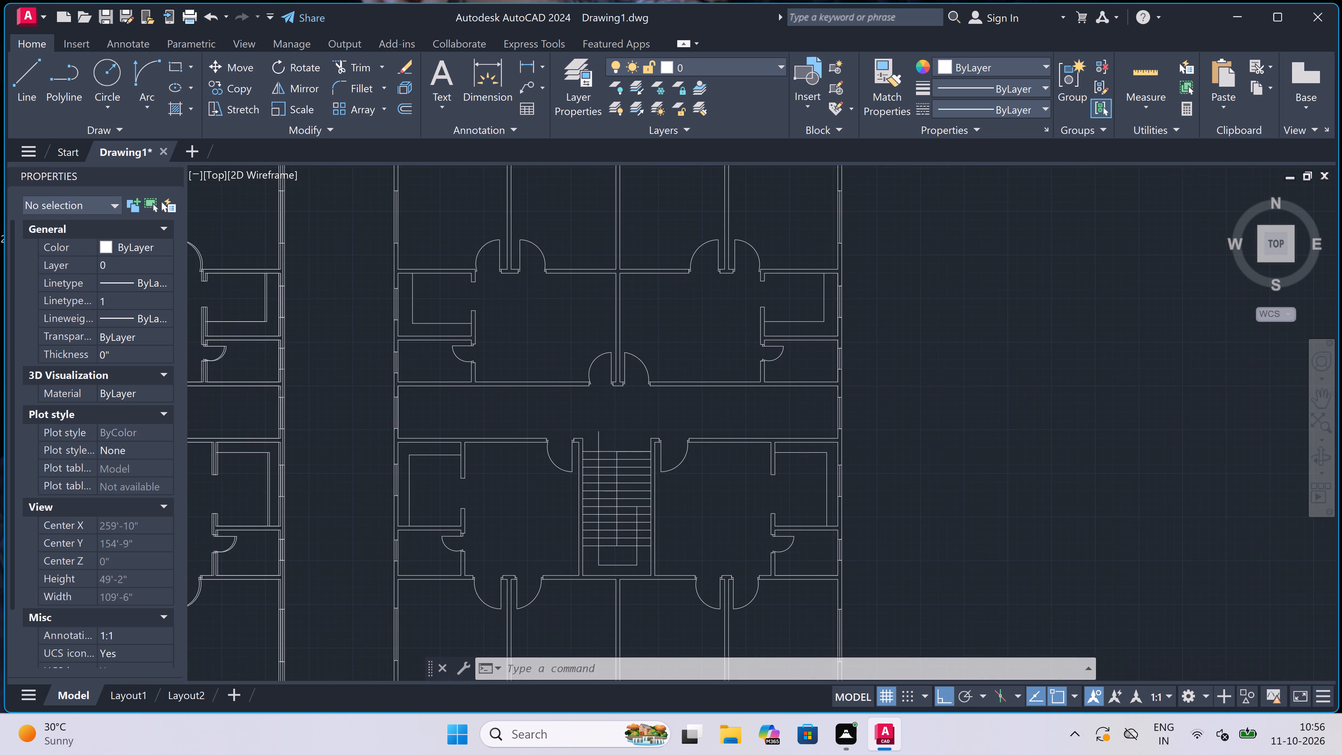
scroll(555, 406, "down", 1)
scroll(555, 406, "up", 1)
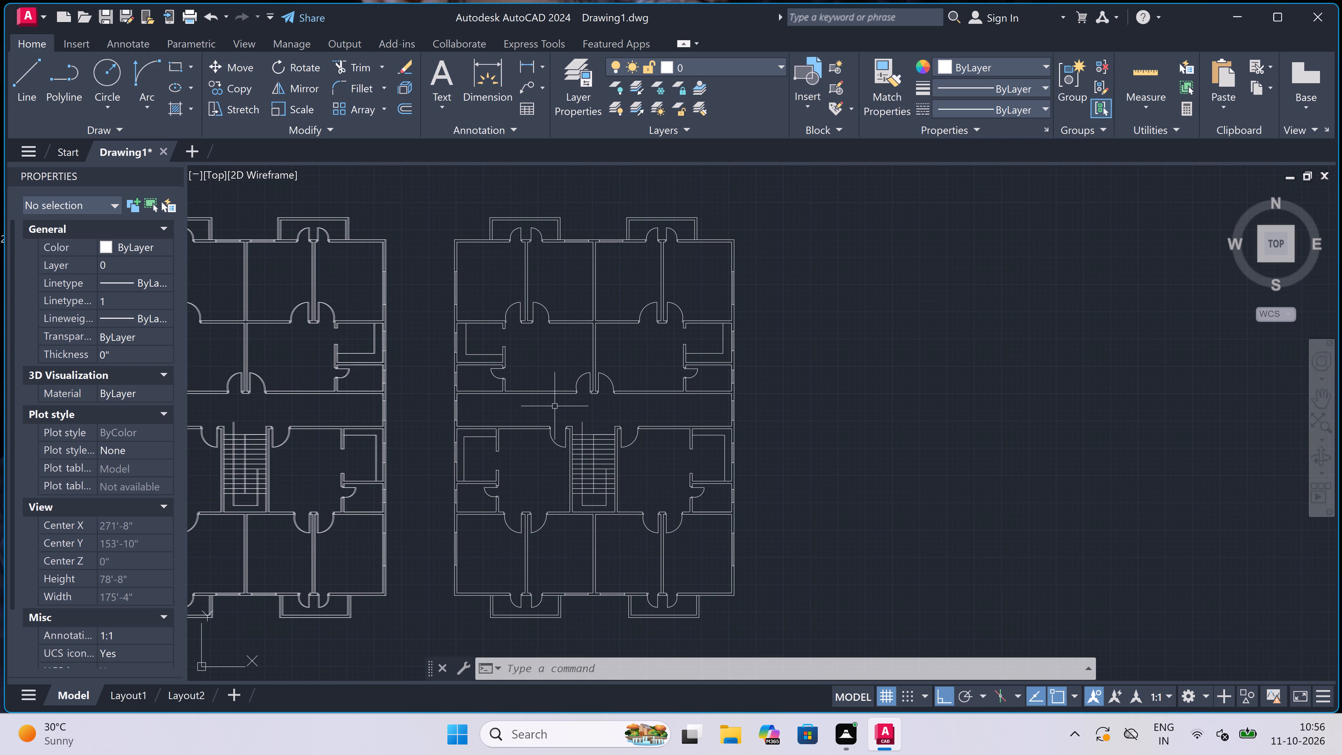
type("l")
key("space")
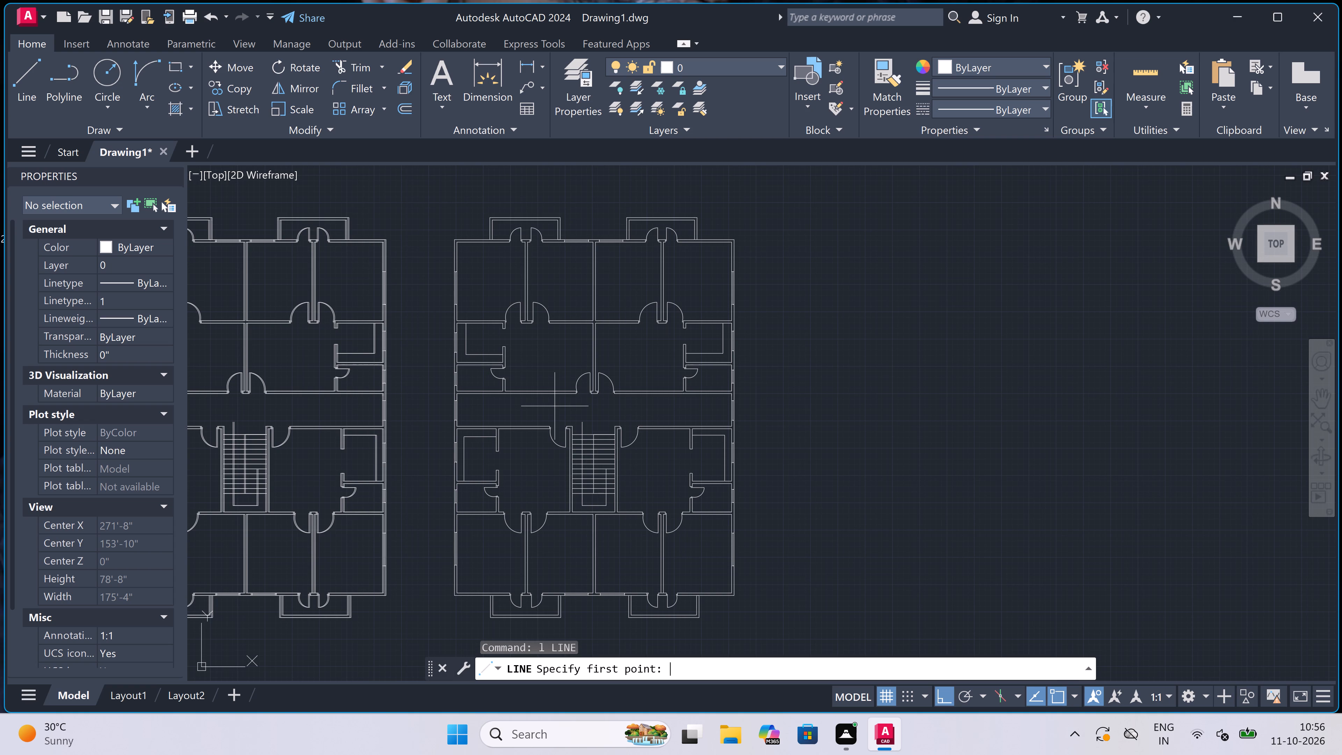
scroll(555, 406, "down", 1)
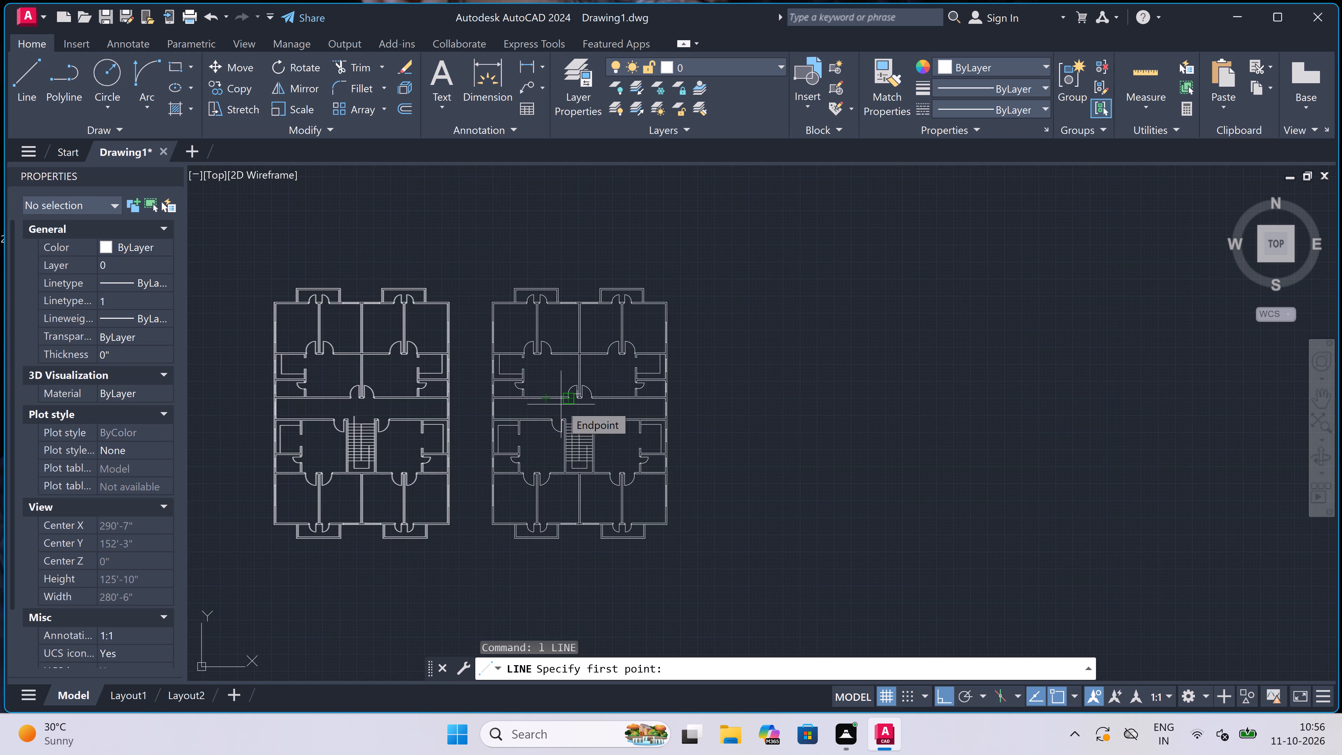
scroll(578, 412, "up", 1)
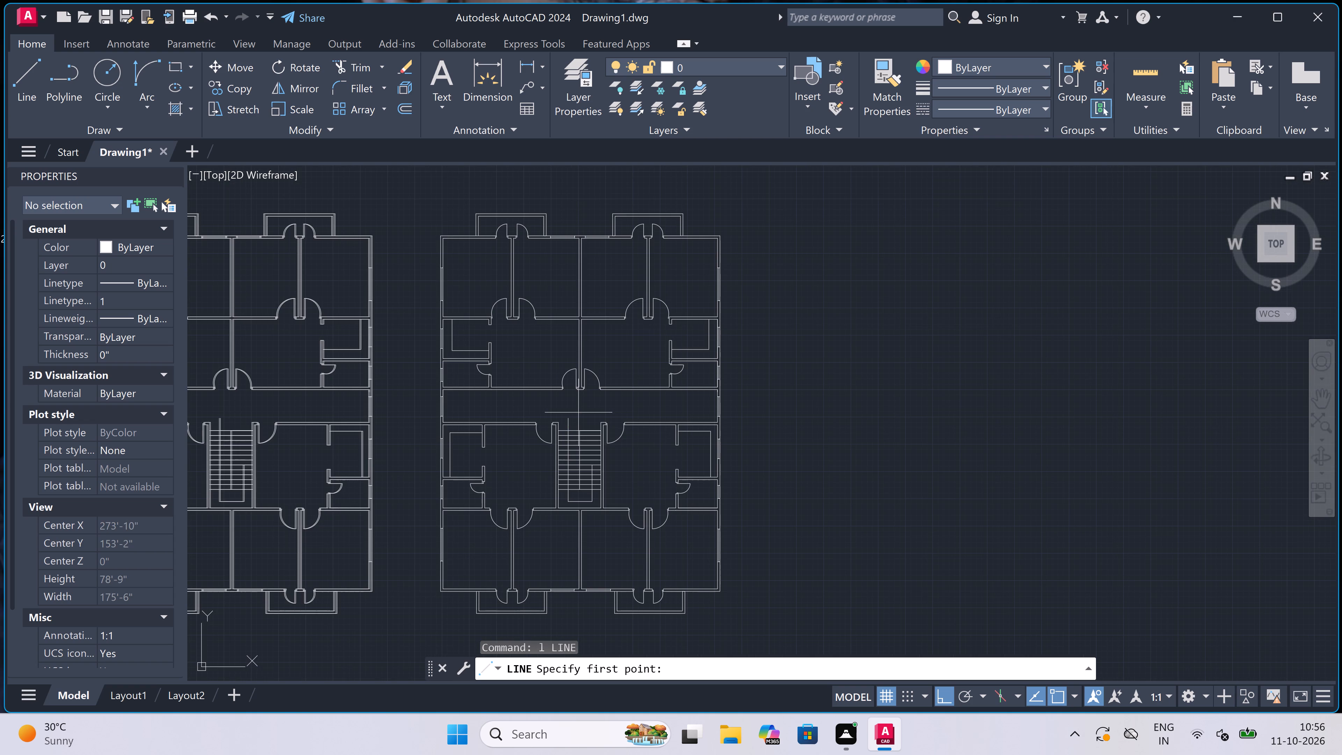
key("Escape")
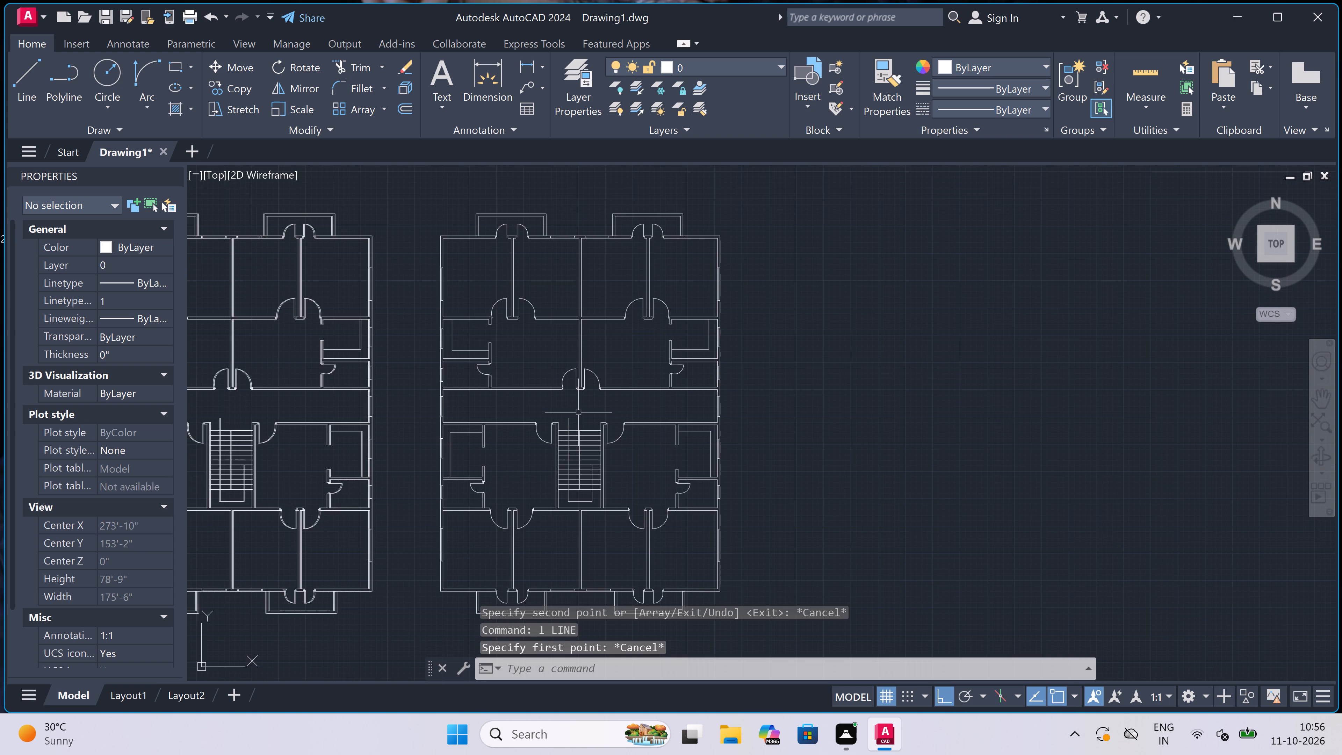
Examine the copied floor plan's northern rooms and balconies alongside the original plan.
scroll(574, 406, "down", 1)
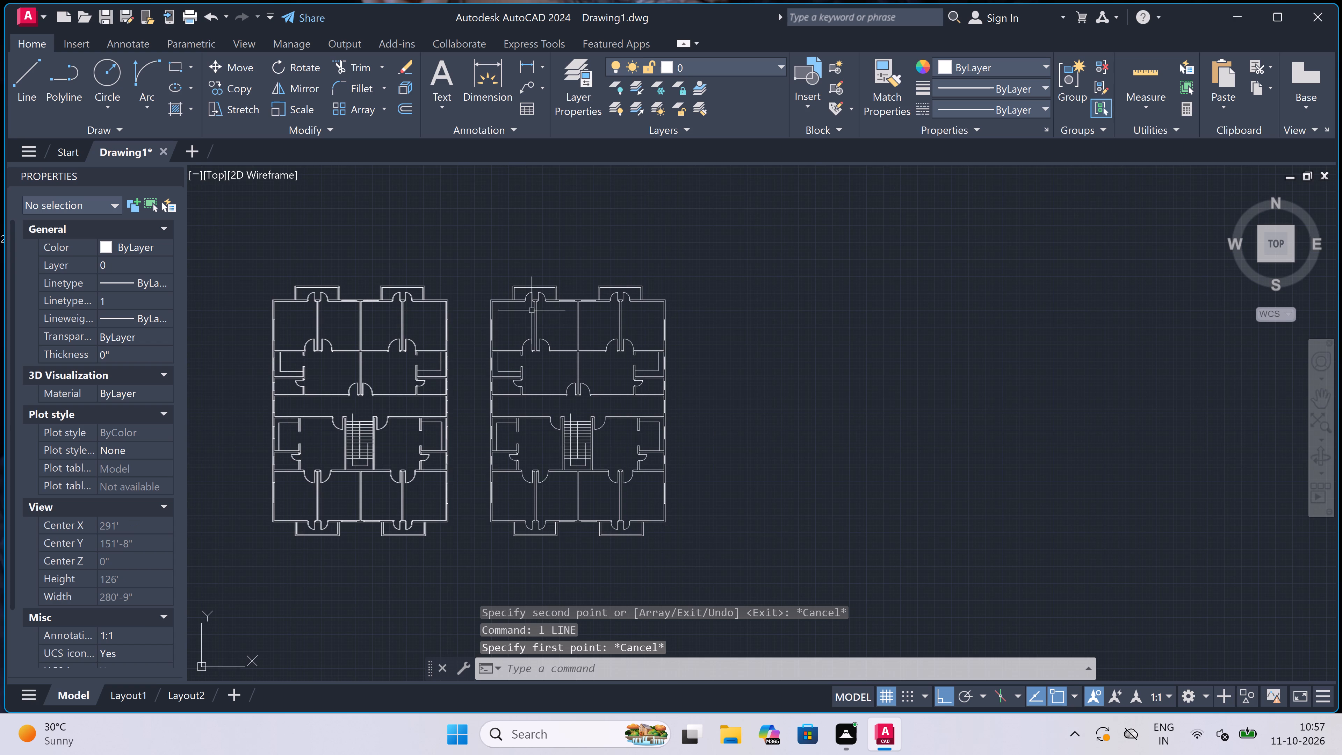
scroll(489, 310, "up", 3)
scroll(489, 310, "down", 1)
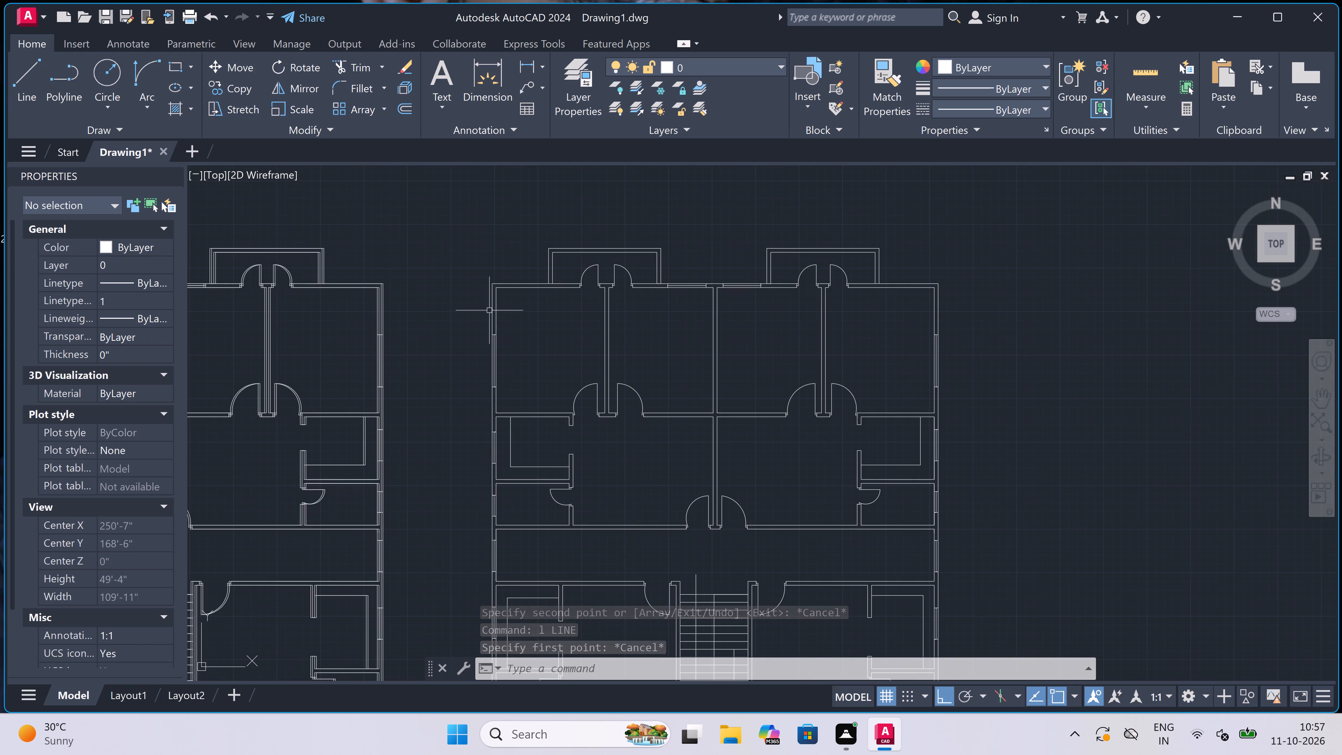
scroll(489, 310, "down", 1)
scroll(700, 341, "up", 2)
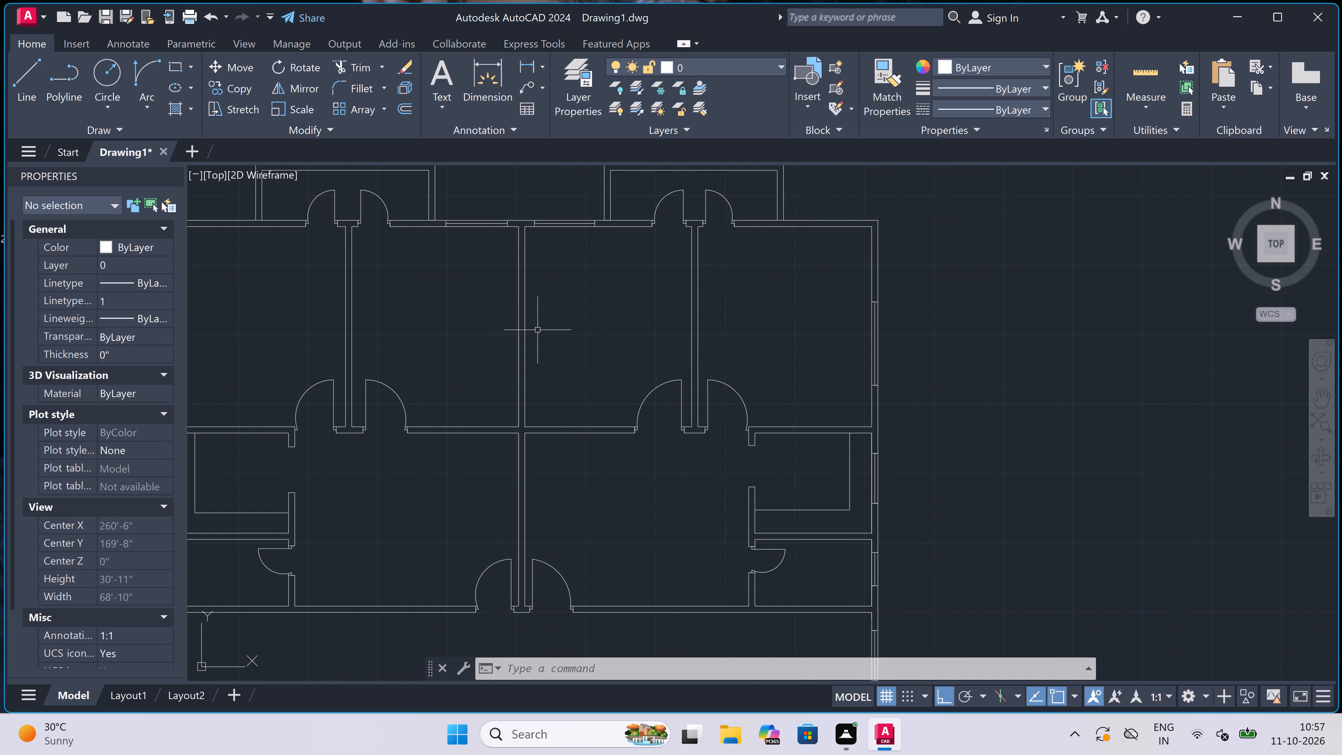
scroll(537, 330, "down", 4)
scroll(391, 362, "up", 1)
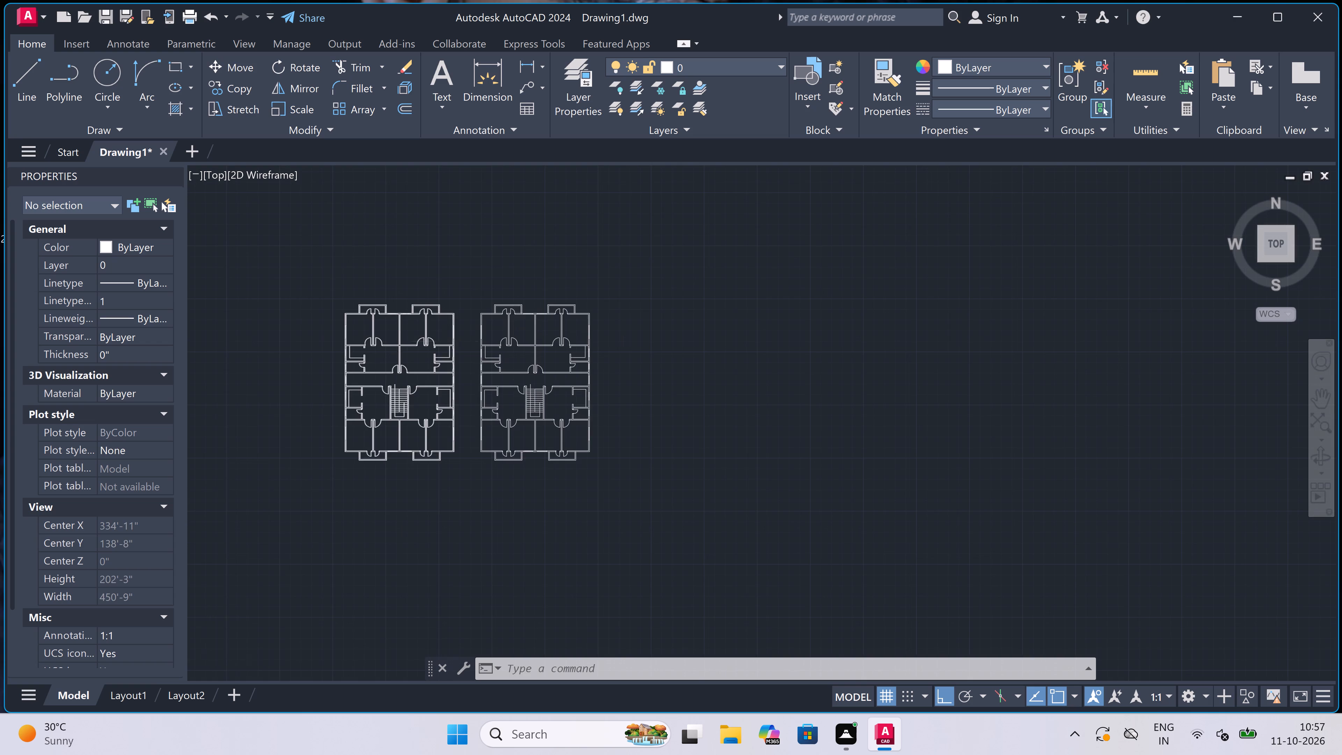
scroll(391, 362, "up", 1)
scroll(496, 371, "down", 1)
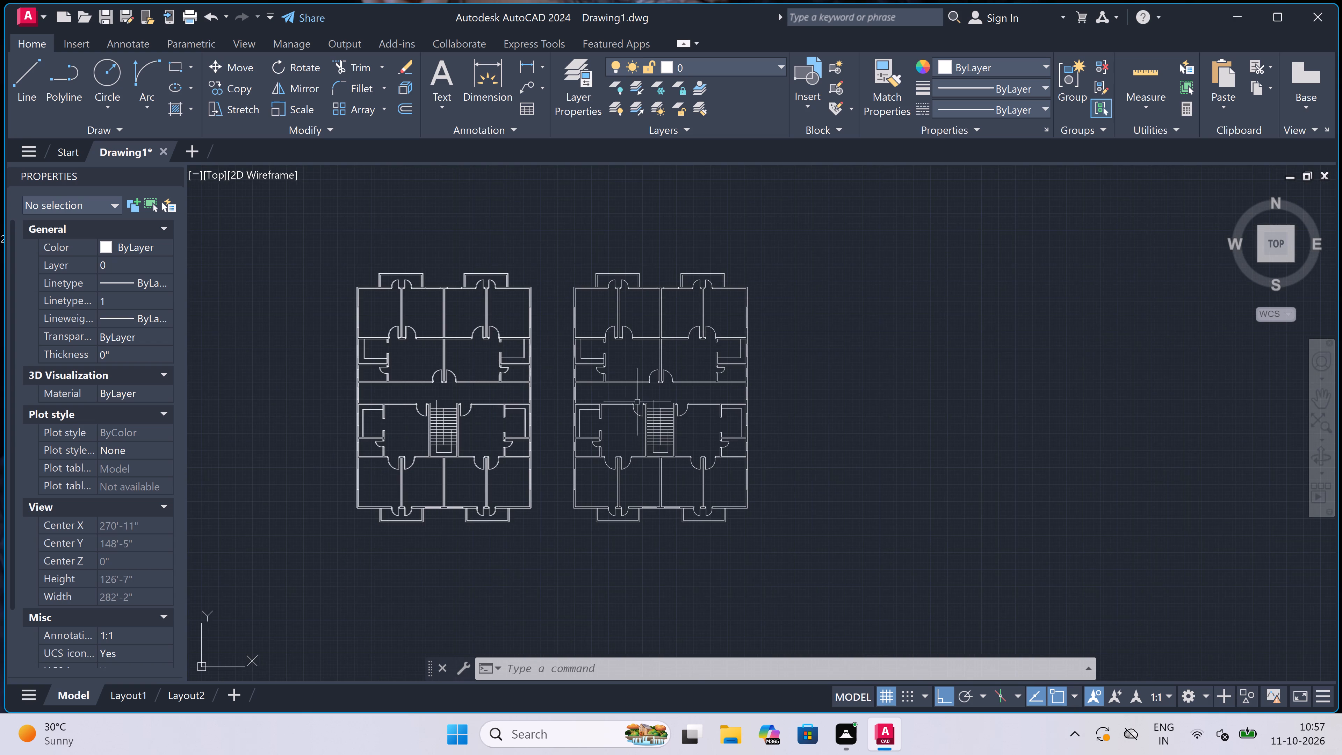
scroll(637, 405, "up", 1)
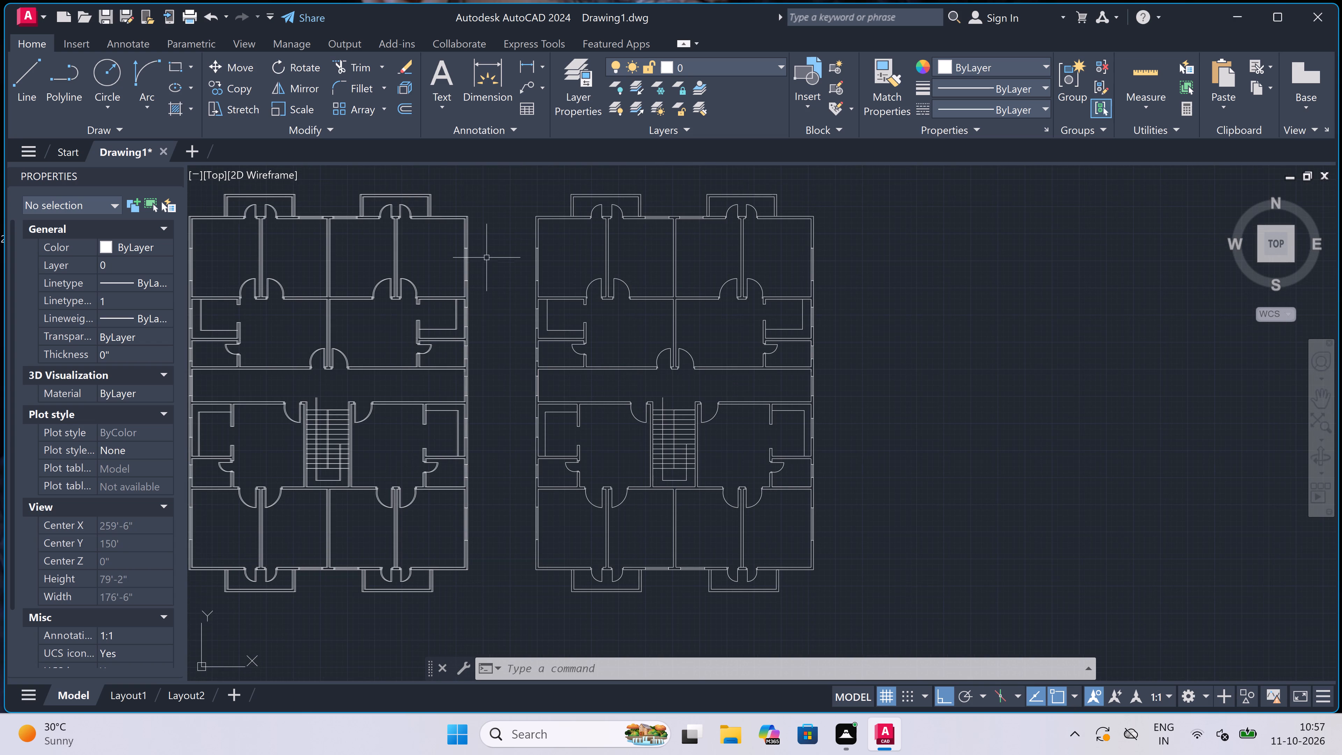
scroll(503, 261, "down", 2)
scroll(547, 207, "up", 3)
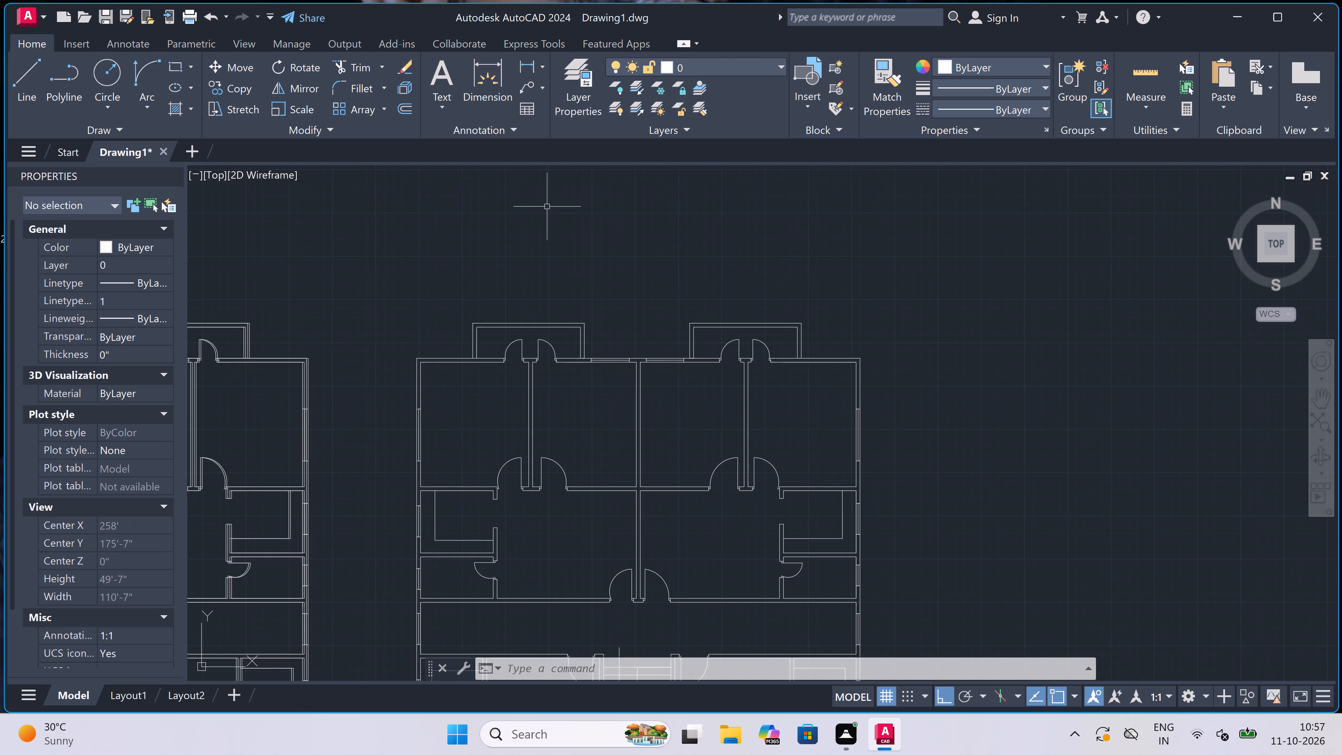
Draw a horizontal line about 51' long across the copied plan's northern rooms, with a short northward line at its east end.
type("l")
key("space")
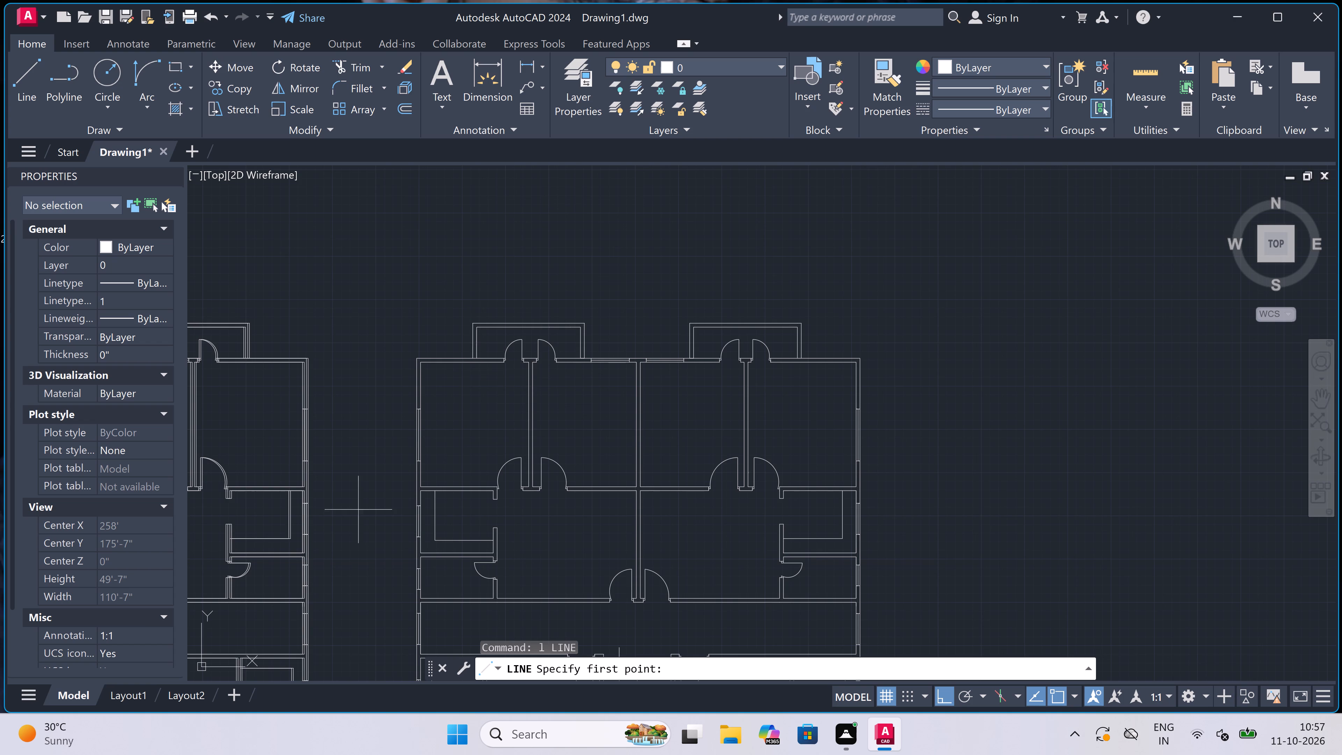
left_click(371, 464)
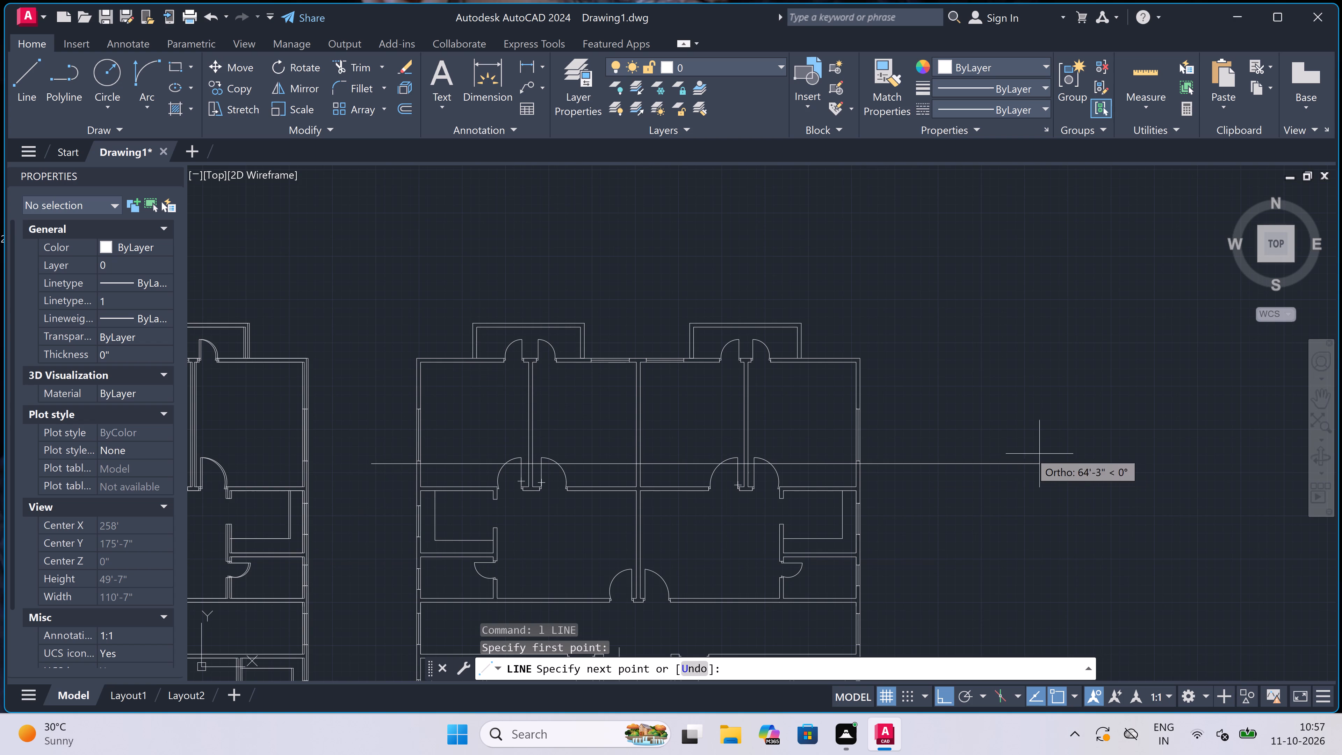
left_click(907, 461)
left_click(910, 426)
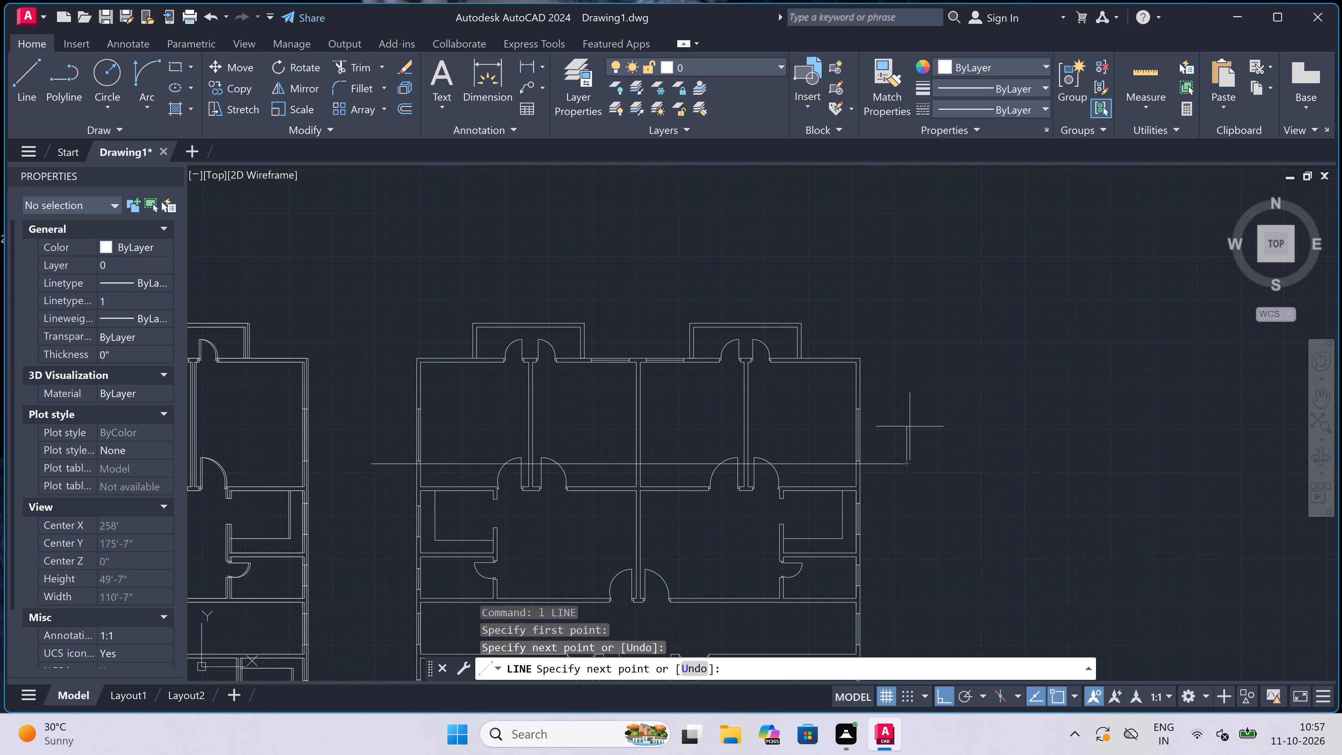
key("Escape")
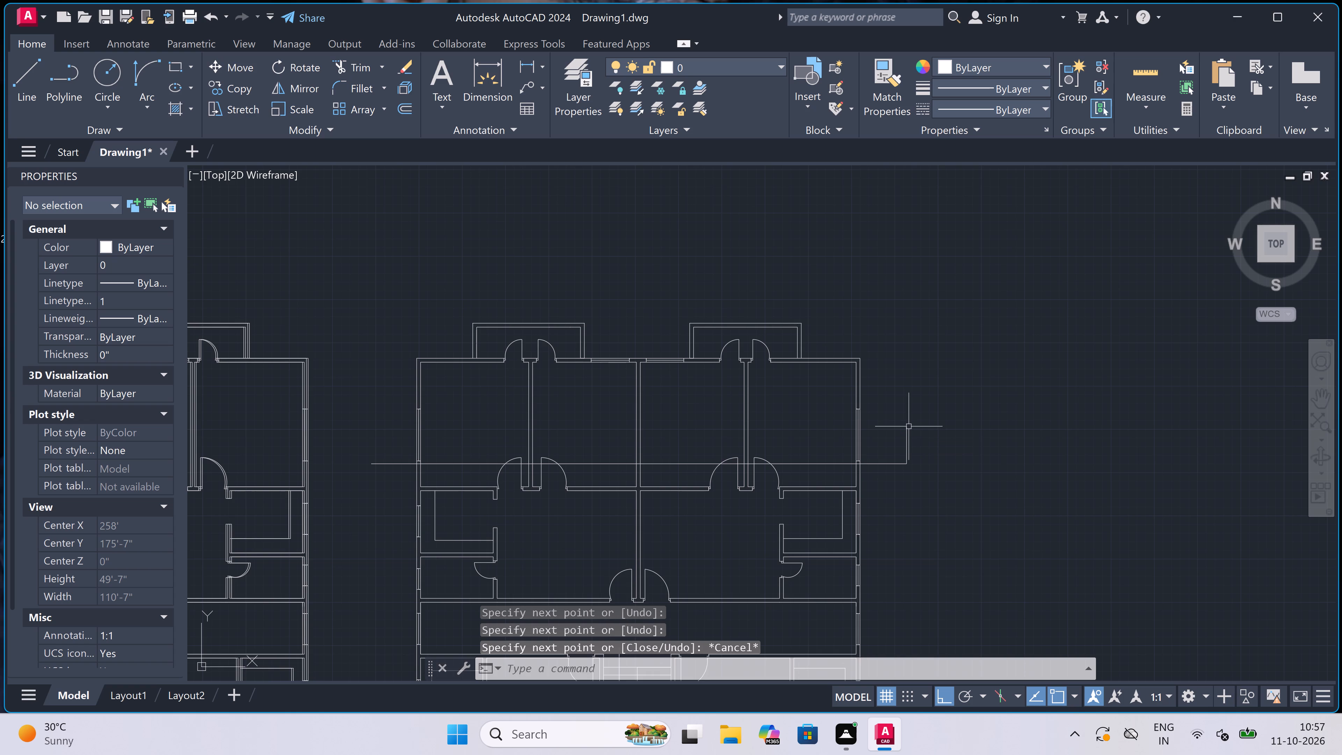
scroll(799, 403, "down", 2)
Examine the original floor plan and its eastern copy, comparing their northern rooms and overall layout.
scroll(799, 403, "down", 2)
scroll(584, 400, "up", 2)
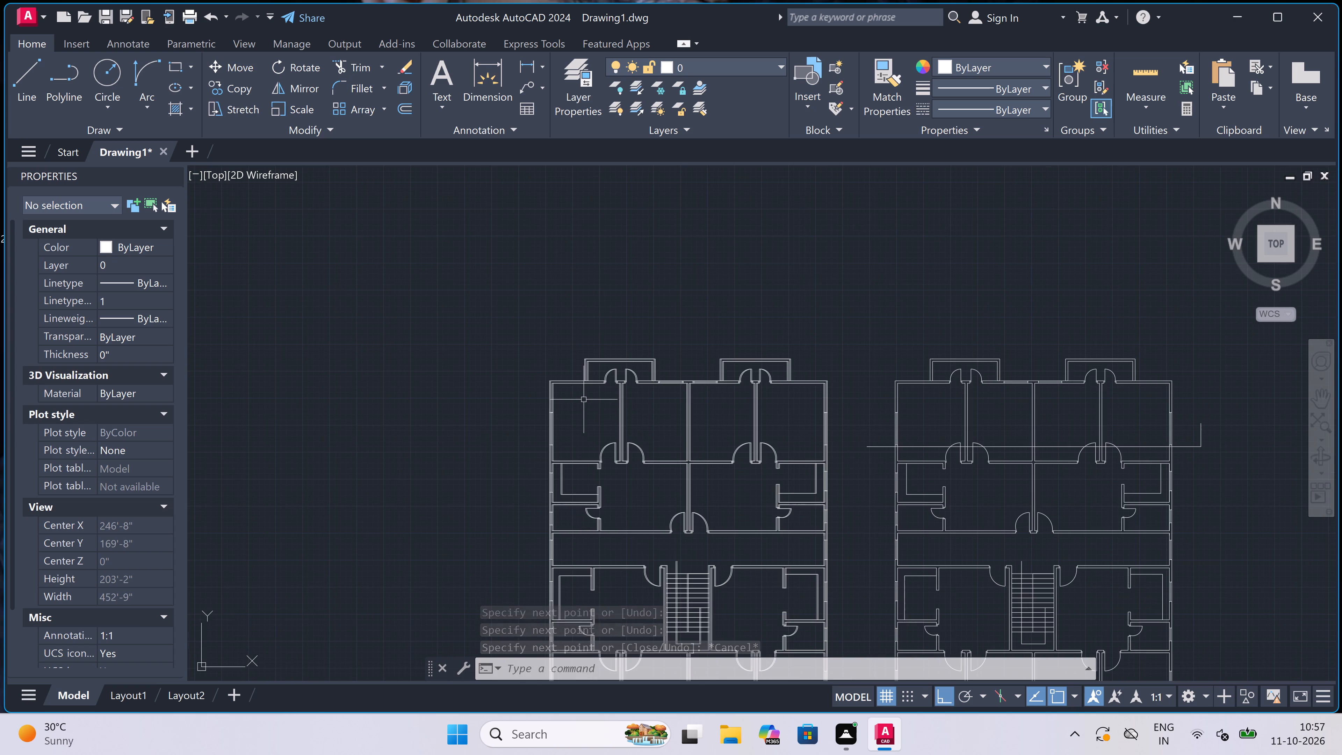
scroll(579, 422, "up", 3)
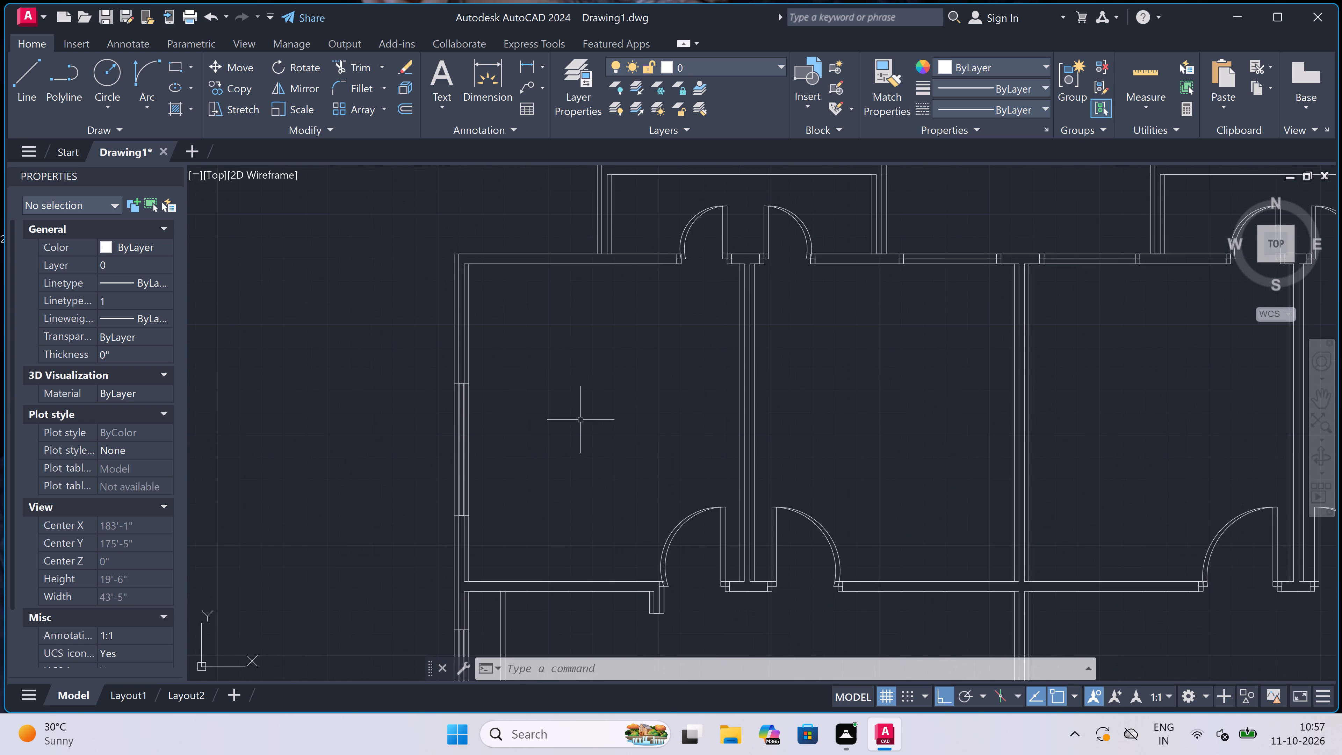
scroll(580, 420, "down", 6)
scroll(643, 435, "up", 3)
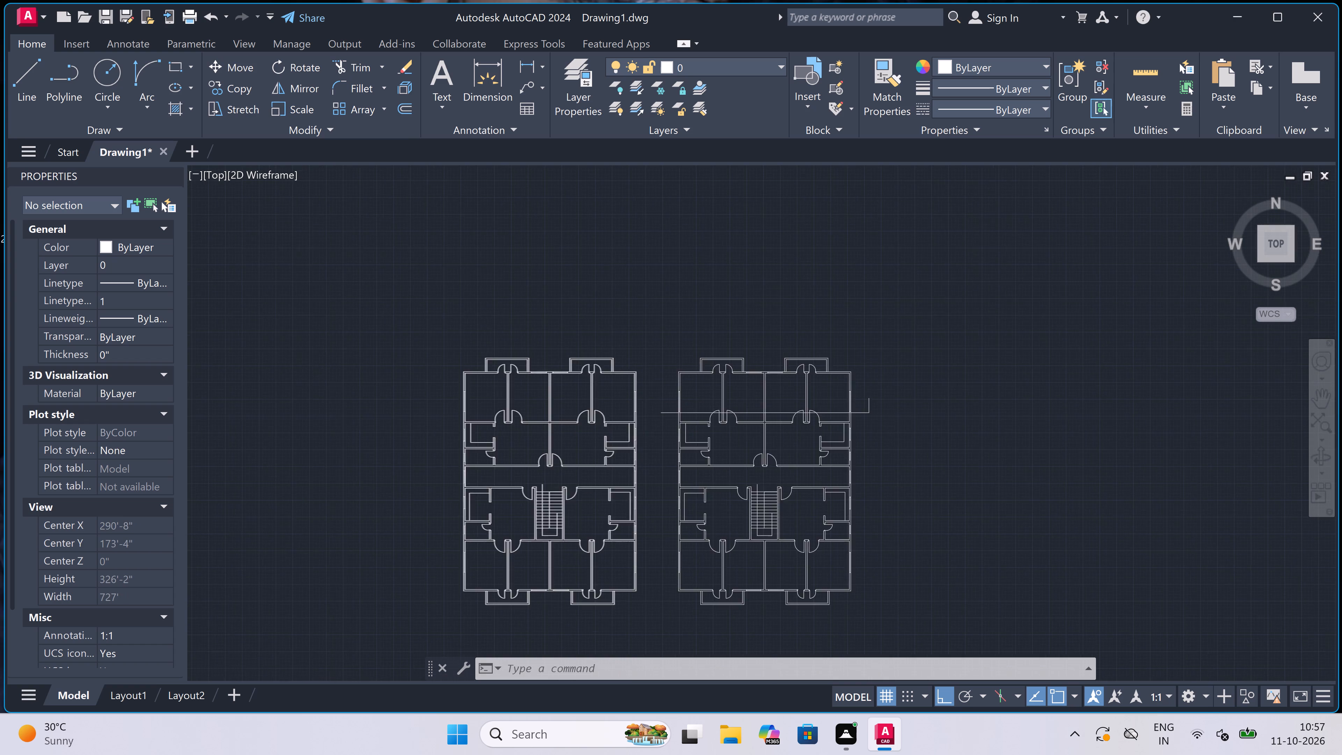
scroll(670, 427, "up", 2)
scroll(638, 338, "down", 3)
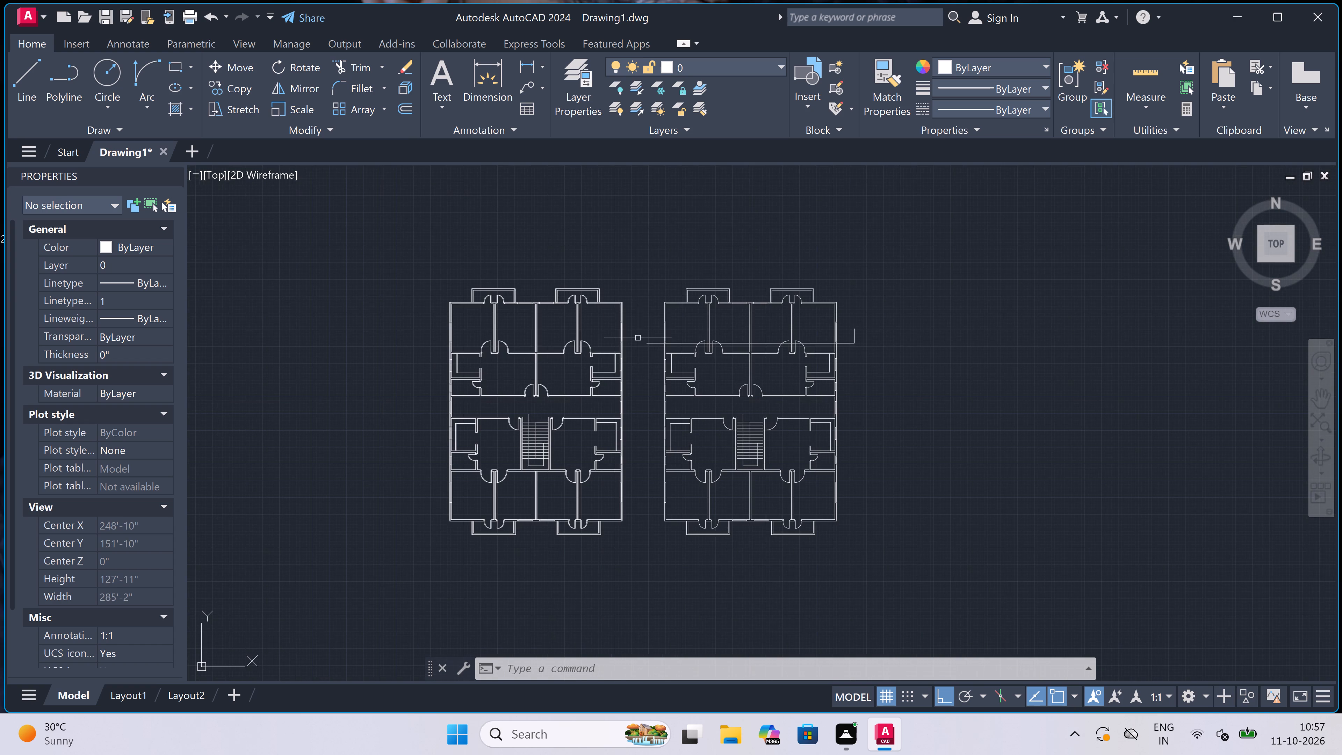
scroll(935, 371, "up", 2)
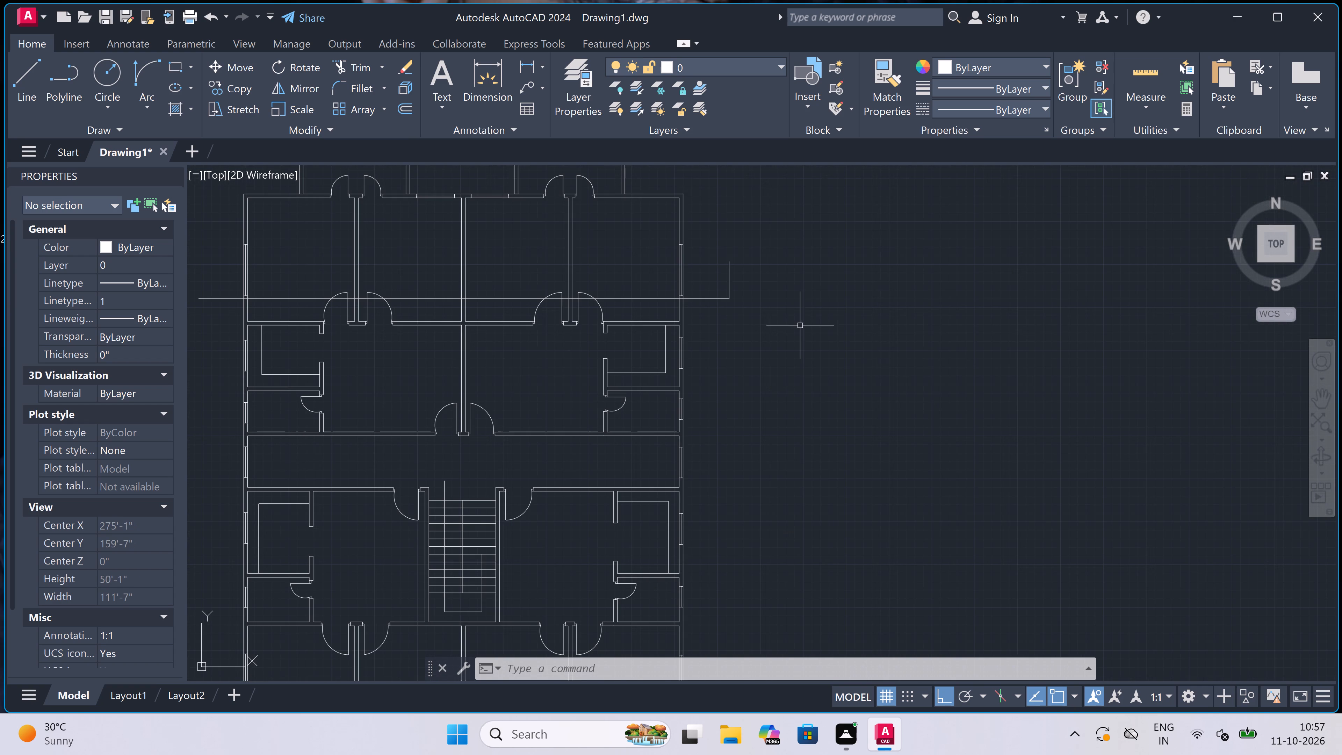
Undo the lines across the copied plan's northern rooms and the eastward copy of the floor plan.
key("ctrl+z")
key("ctrl+z")
key("ctrl+z")
key("ctrl+z")
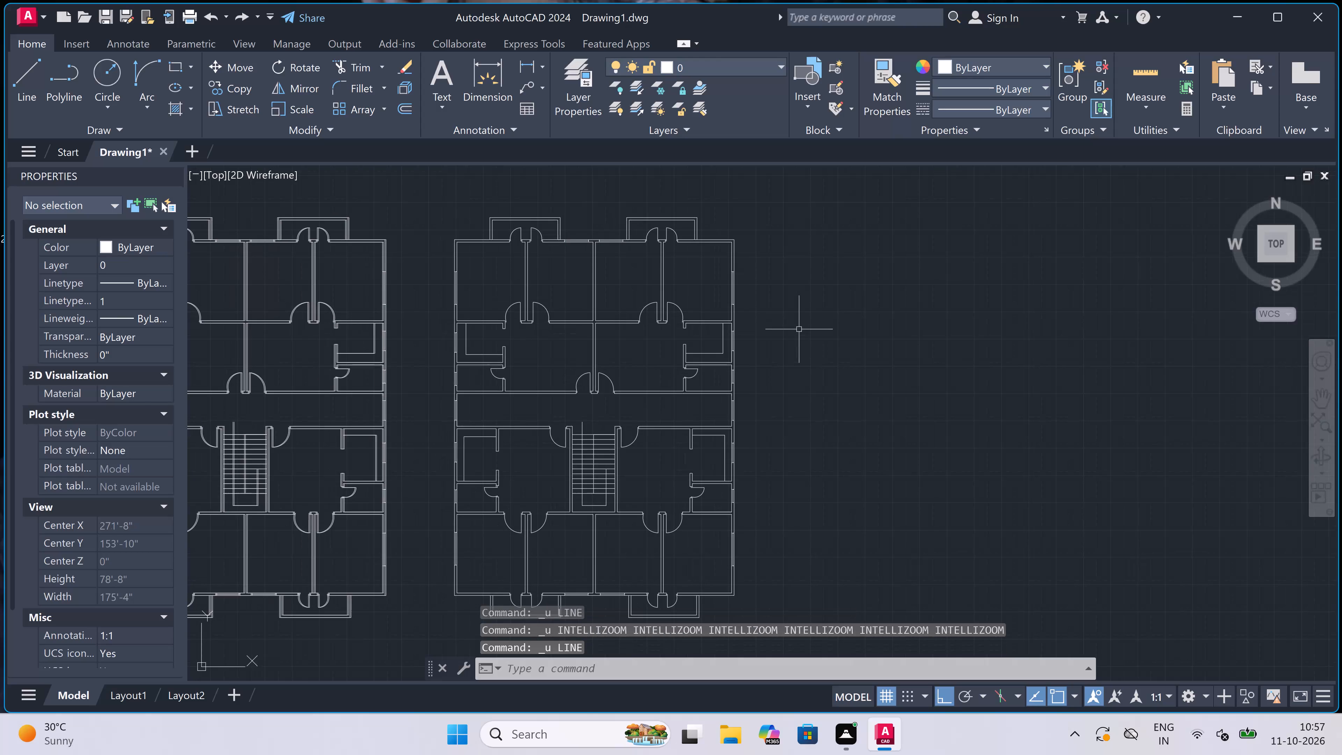
key("z")
key("ctrl+z")
key("ctrl+z")
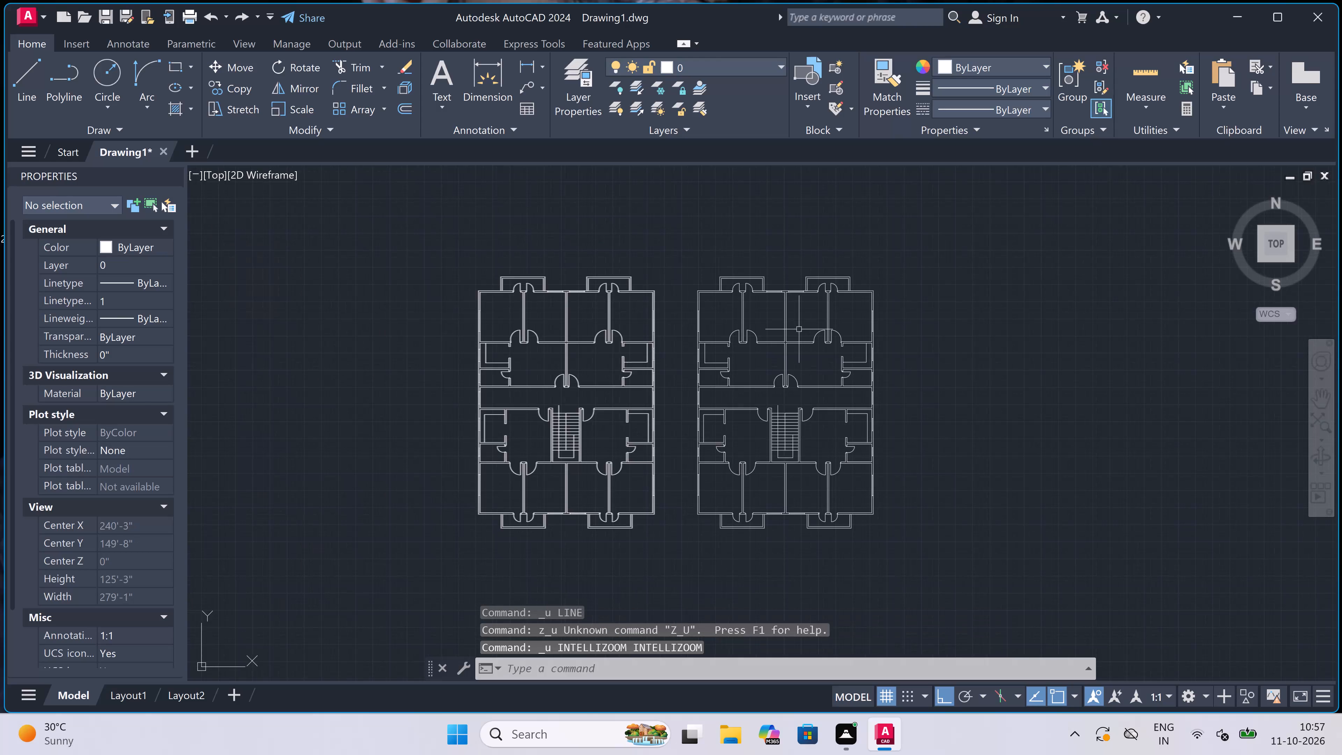
key("ctrl+z")
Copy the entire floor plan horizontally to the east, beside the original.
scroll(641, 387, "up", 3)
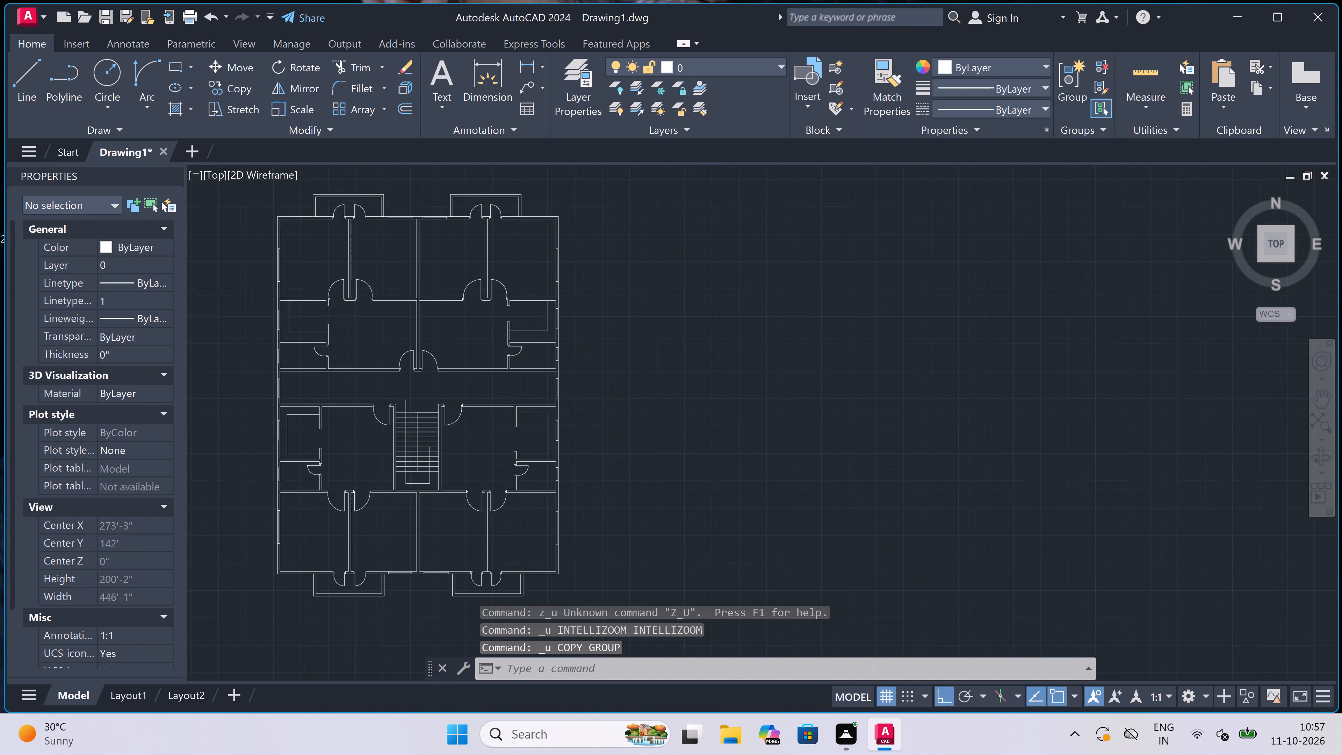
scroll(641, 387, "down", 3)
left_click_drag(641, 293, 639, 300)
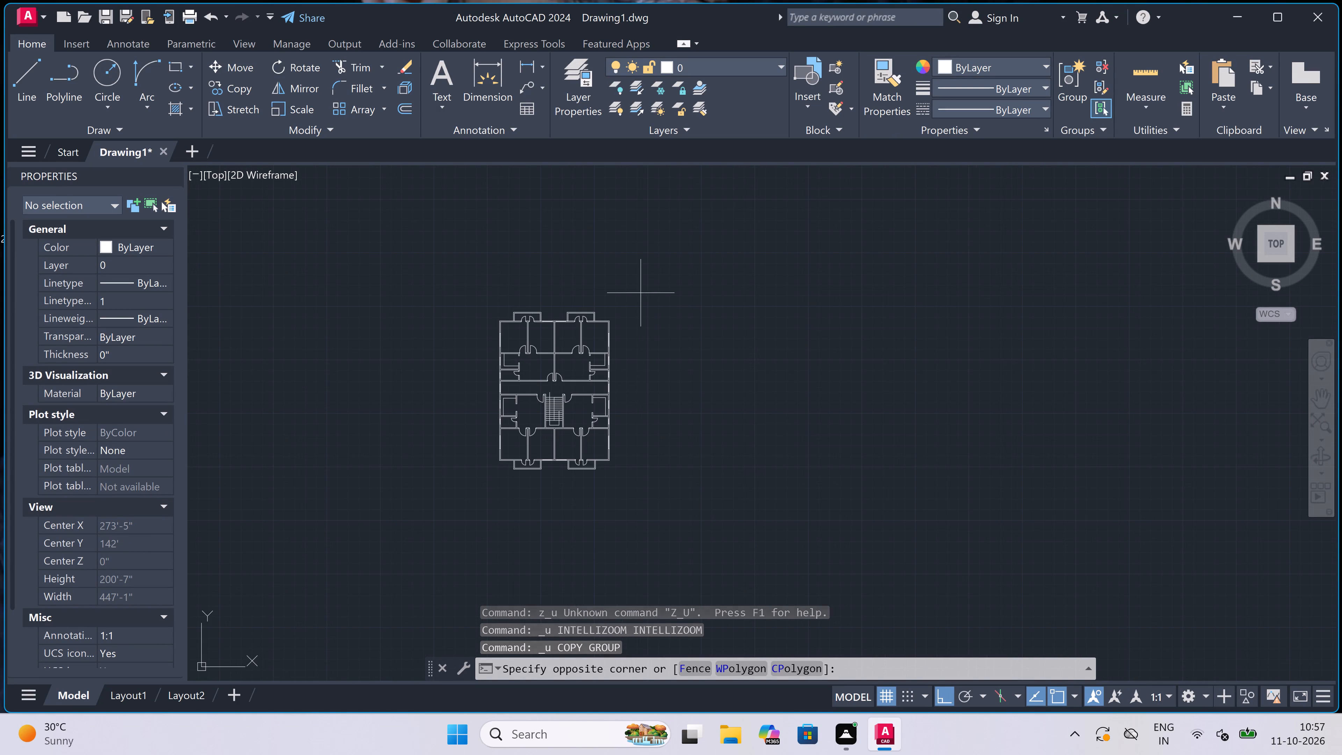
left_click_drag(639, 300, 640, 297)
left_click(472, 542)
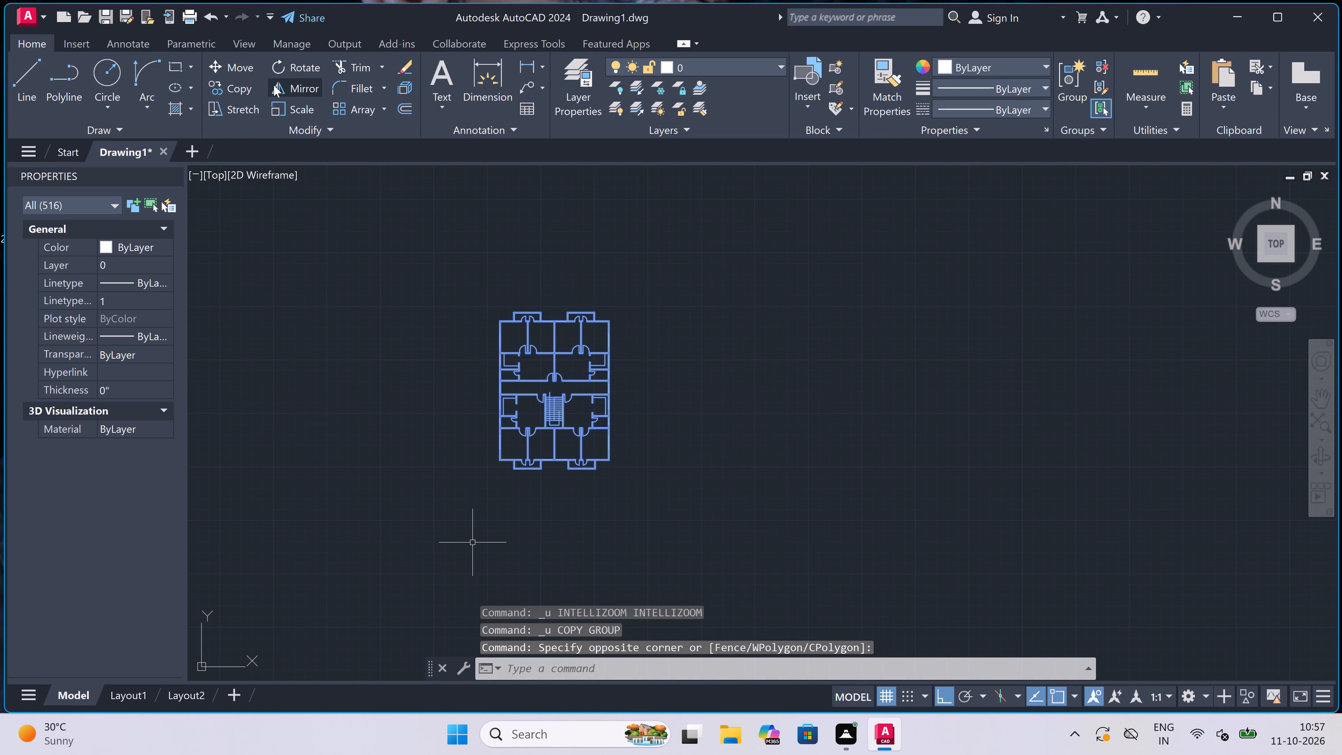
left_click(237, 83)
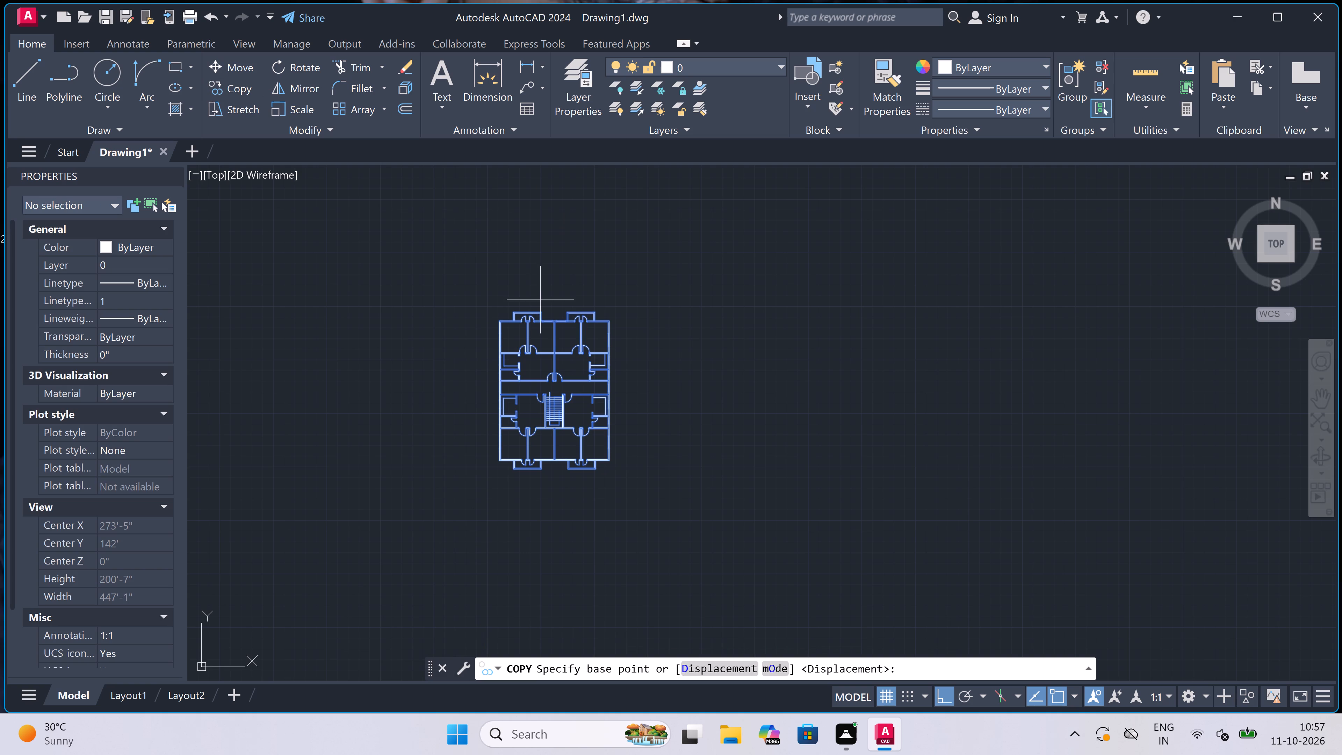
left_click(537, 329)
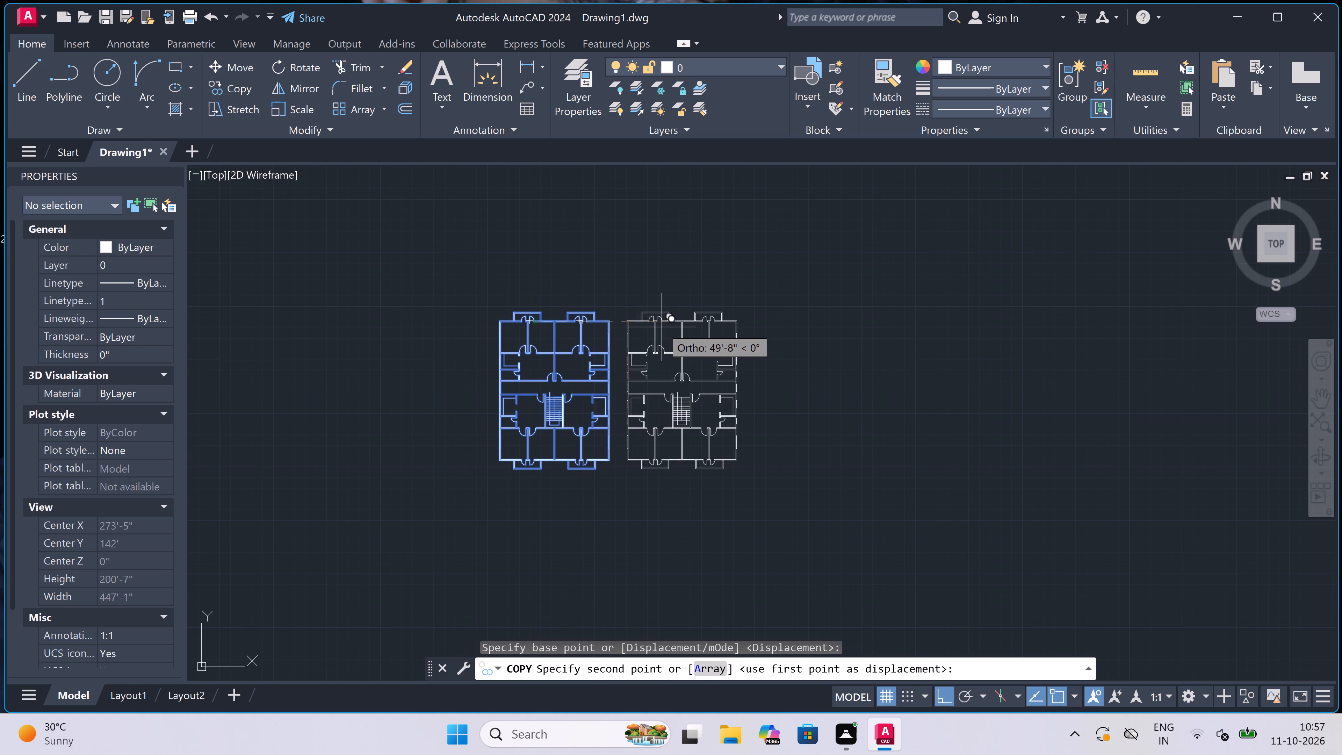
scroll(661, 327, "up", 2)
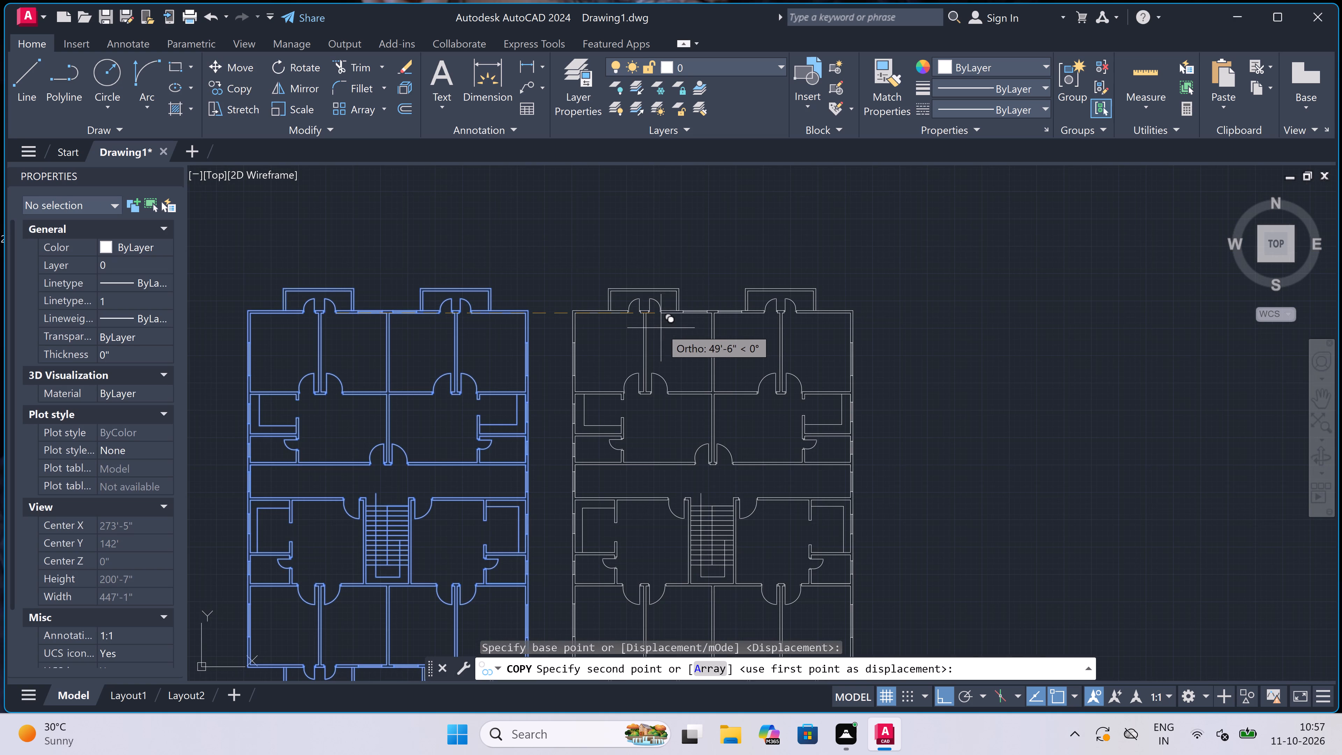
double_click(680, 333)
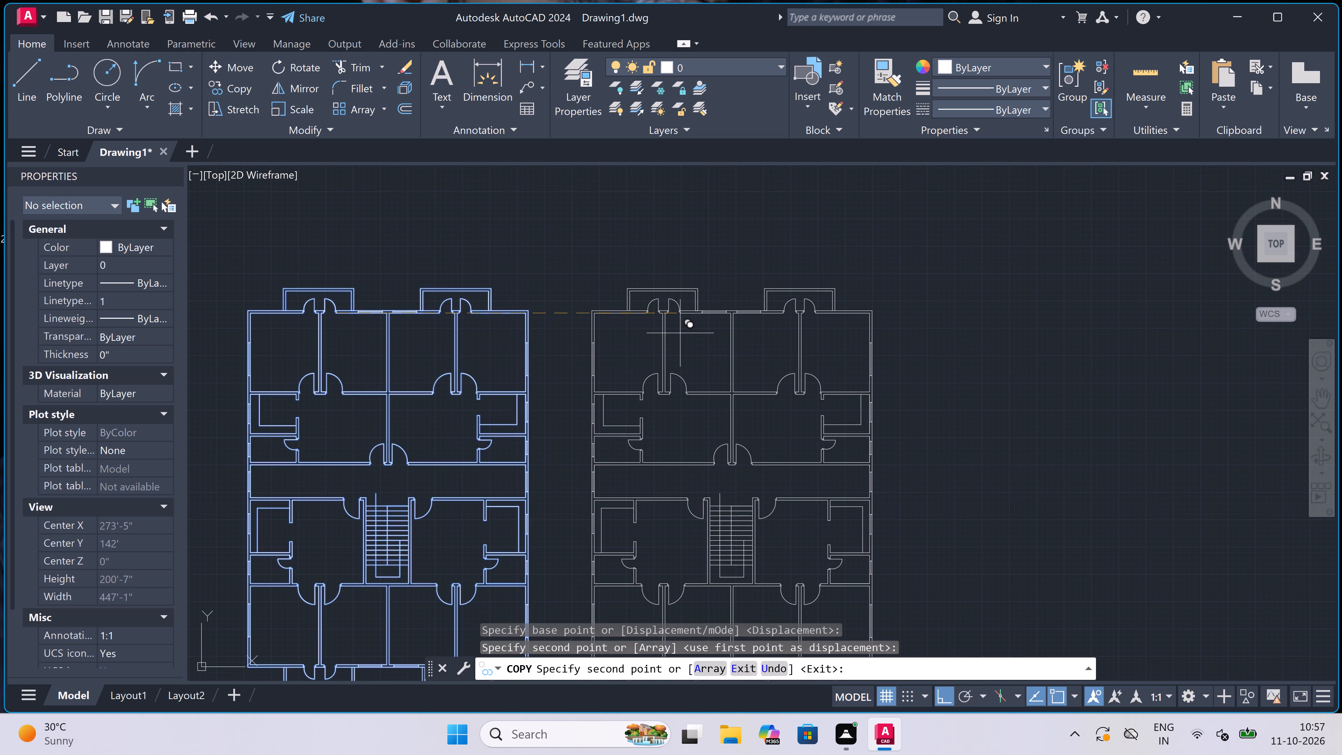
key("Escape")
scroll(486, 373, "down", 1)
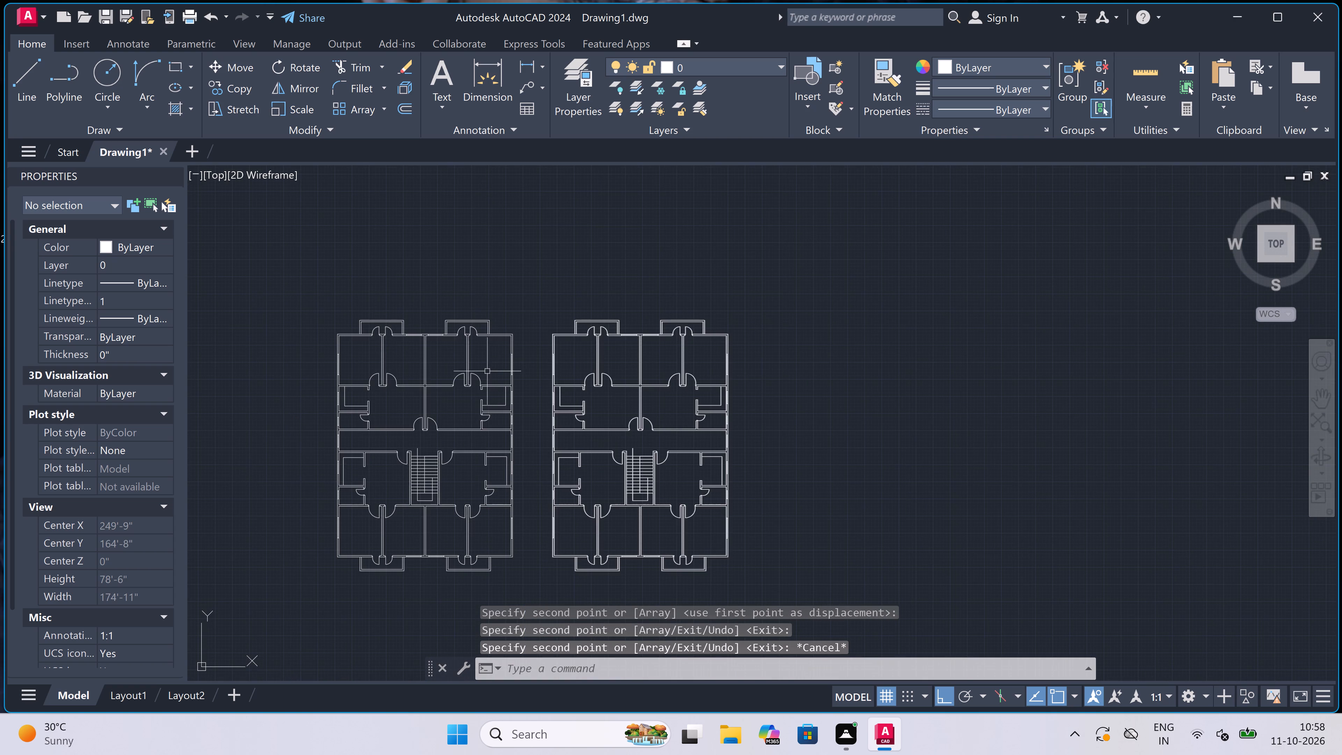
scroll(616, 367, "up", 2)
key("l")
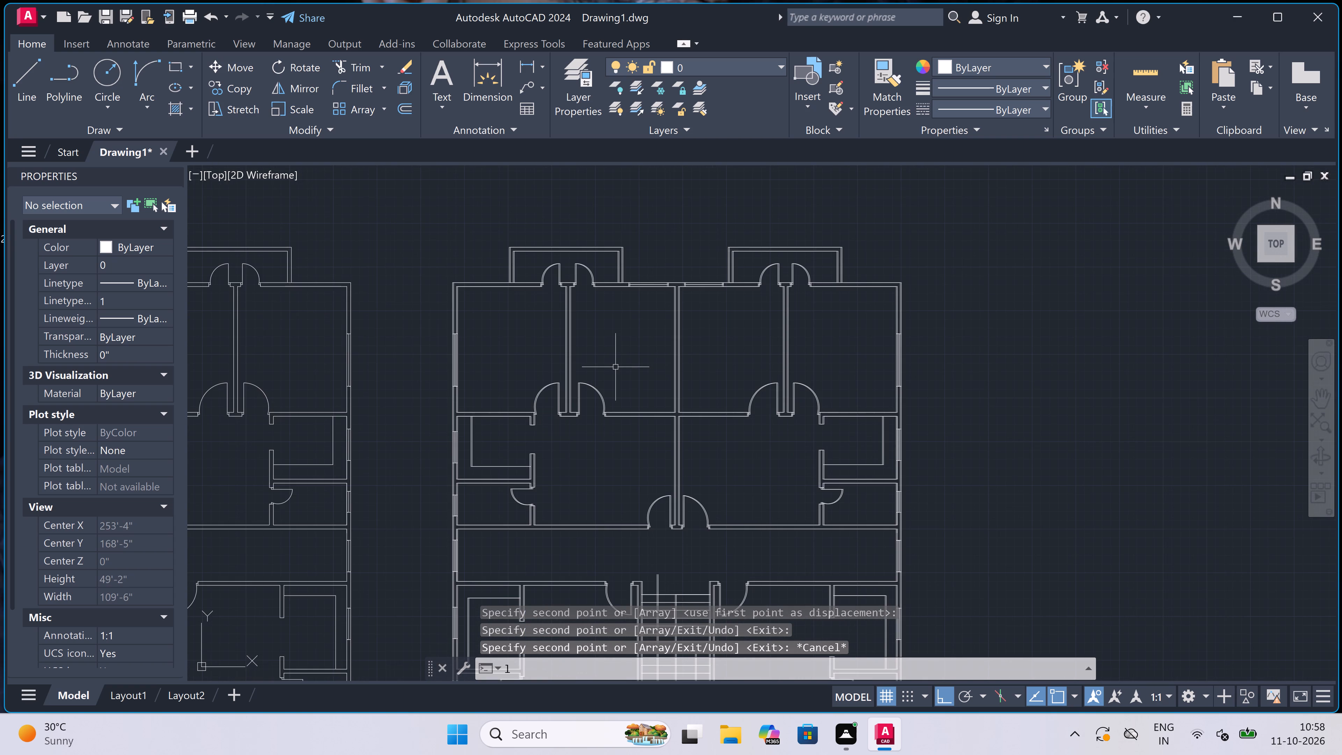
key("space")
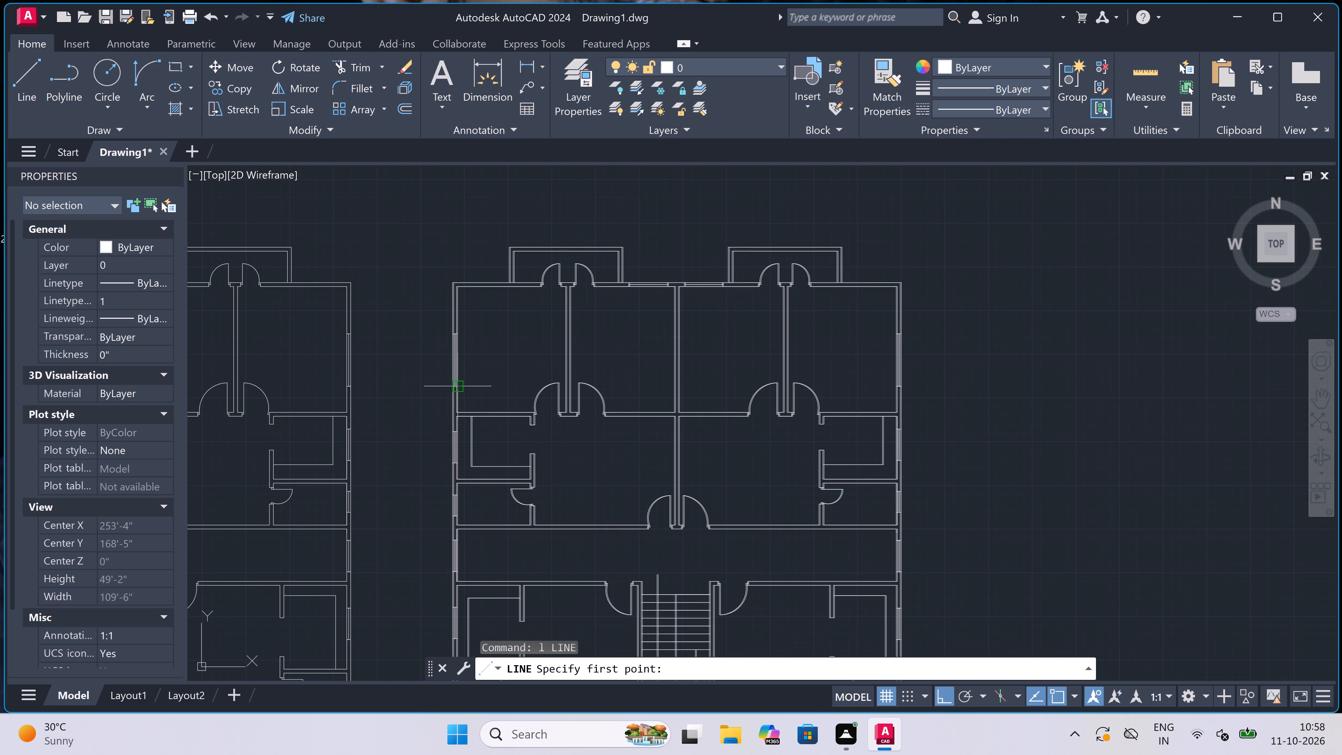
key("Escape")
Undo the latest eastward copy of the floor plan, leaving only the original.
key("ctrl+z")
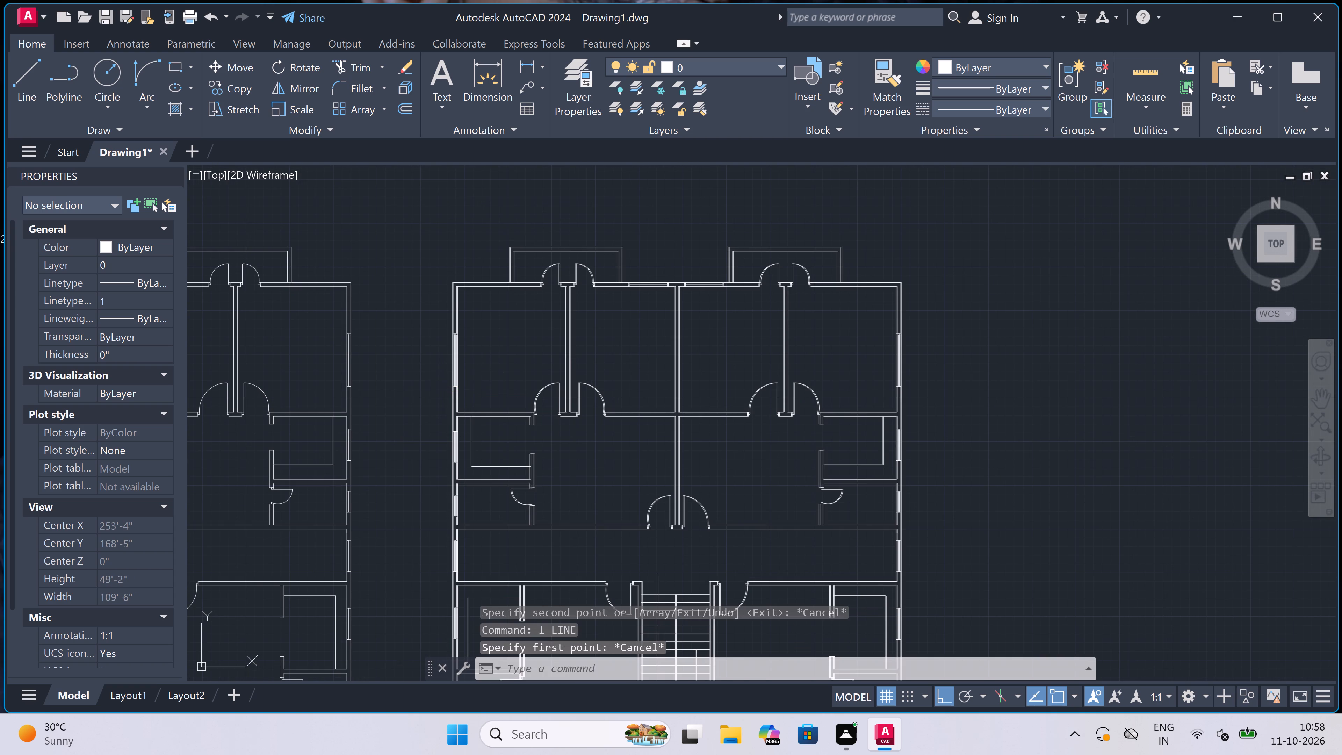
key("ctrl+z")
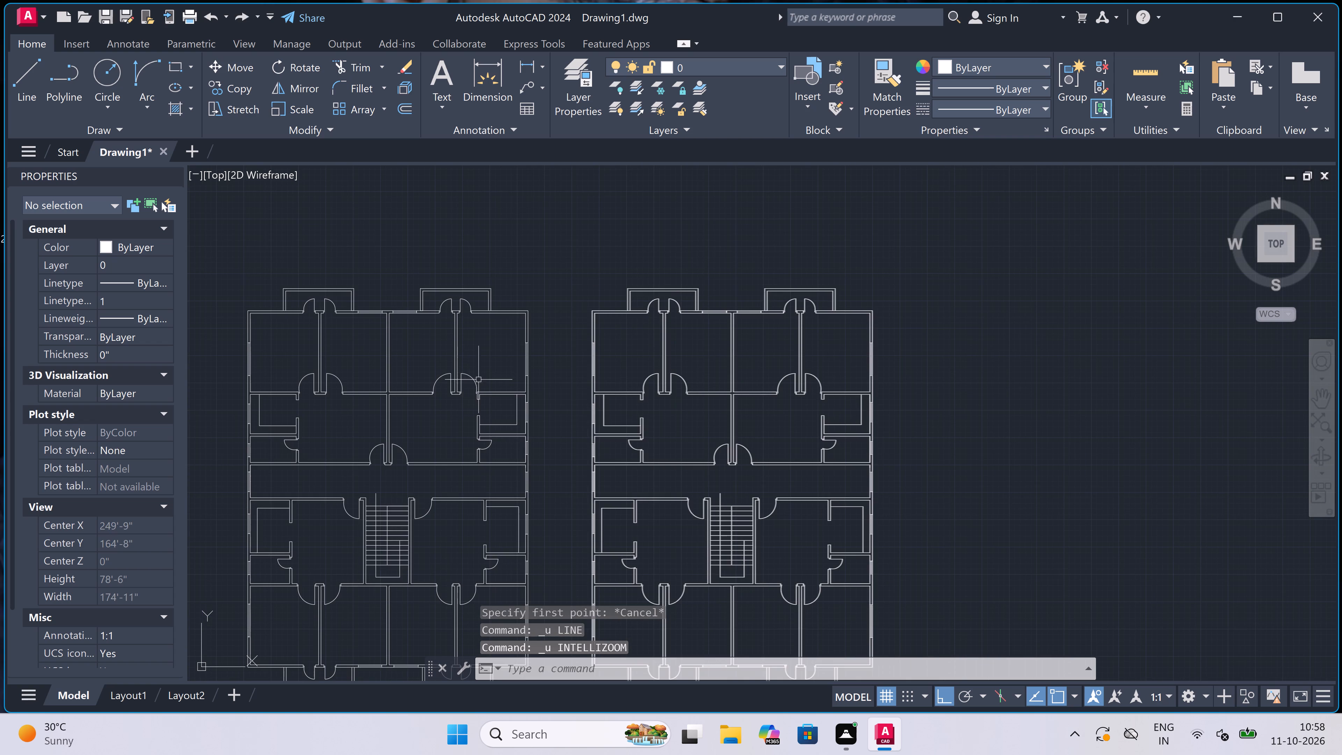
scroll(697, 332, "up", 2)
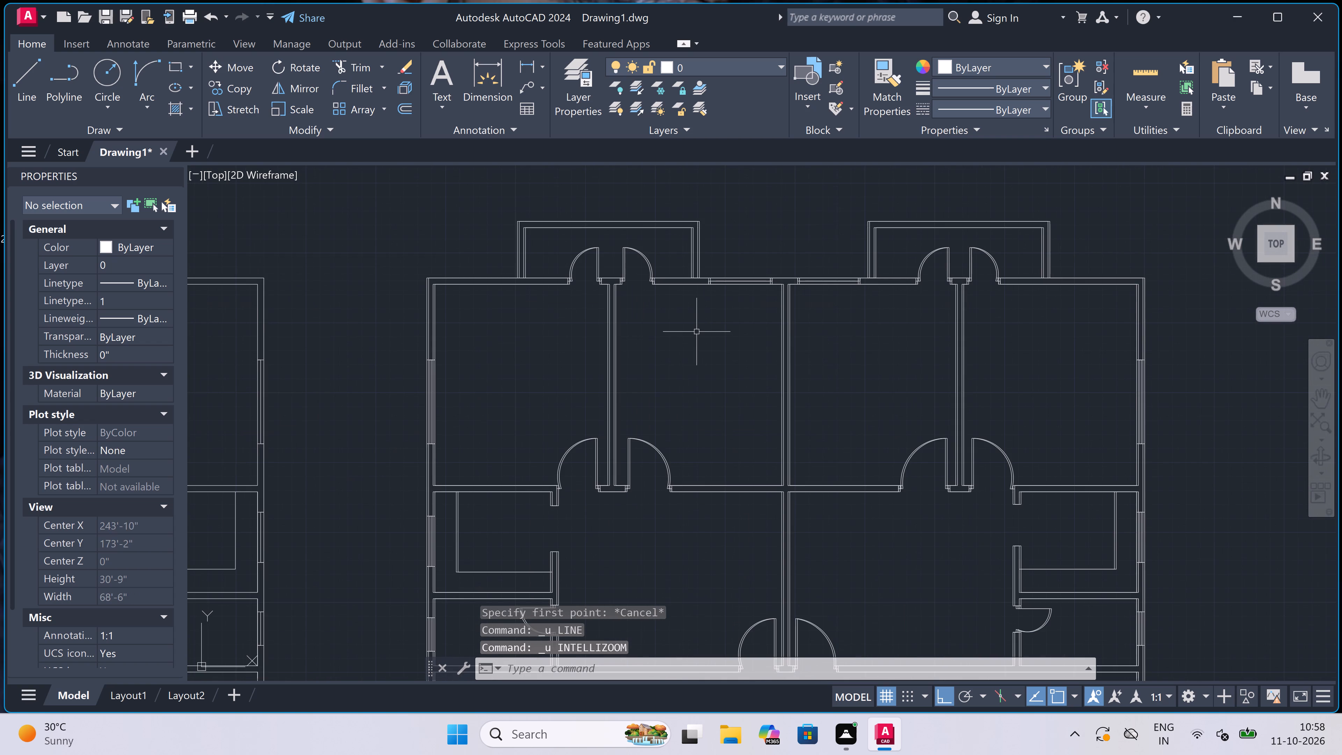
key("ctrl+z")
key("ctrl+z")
Copy the entire floor plan horizontally to the east, leaving a narrow gap beside the original.
scroll(562, 337, "up", 2)
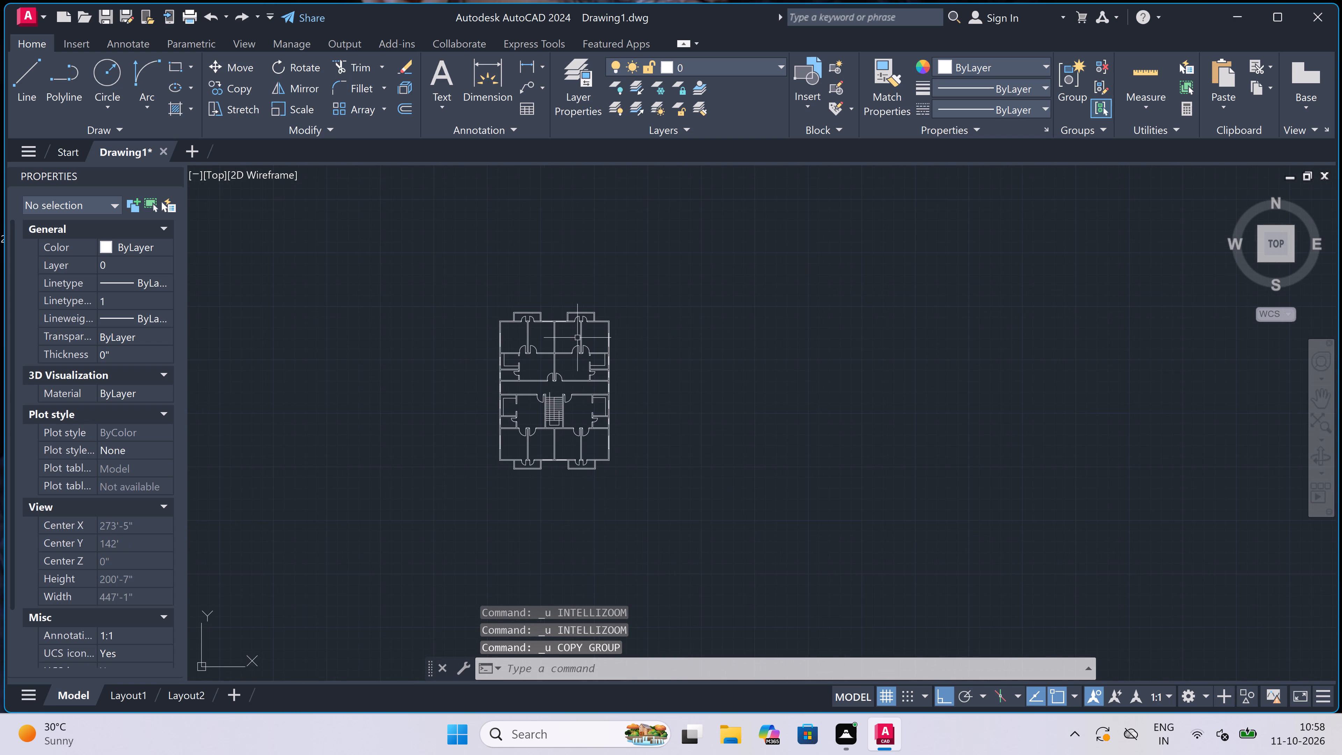
scroll(562, 337, "up", 2)
scroll(562, 337, "down", 3)
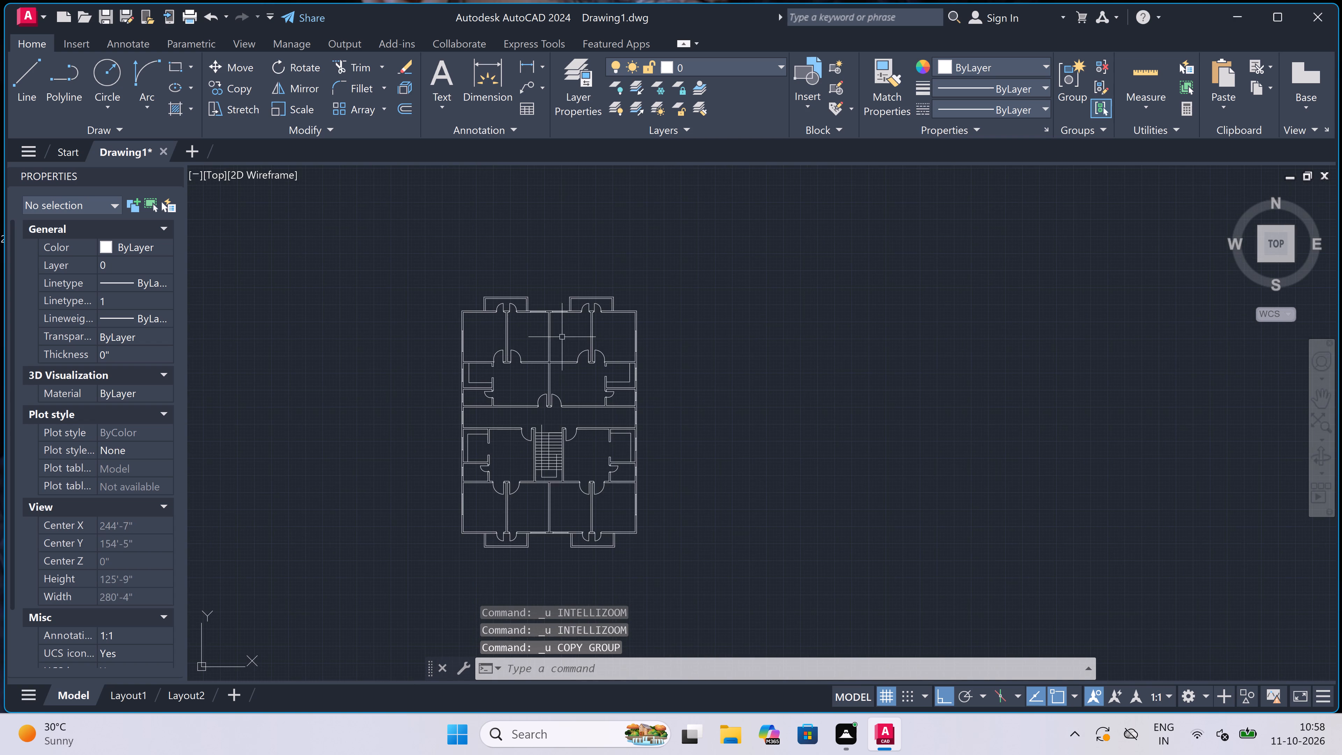
left_click(683, 267)
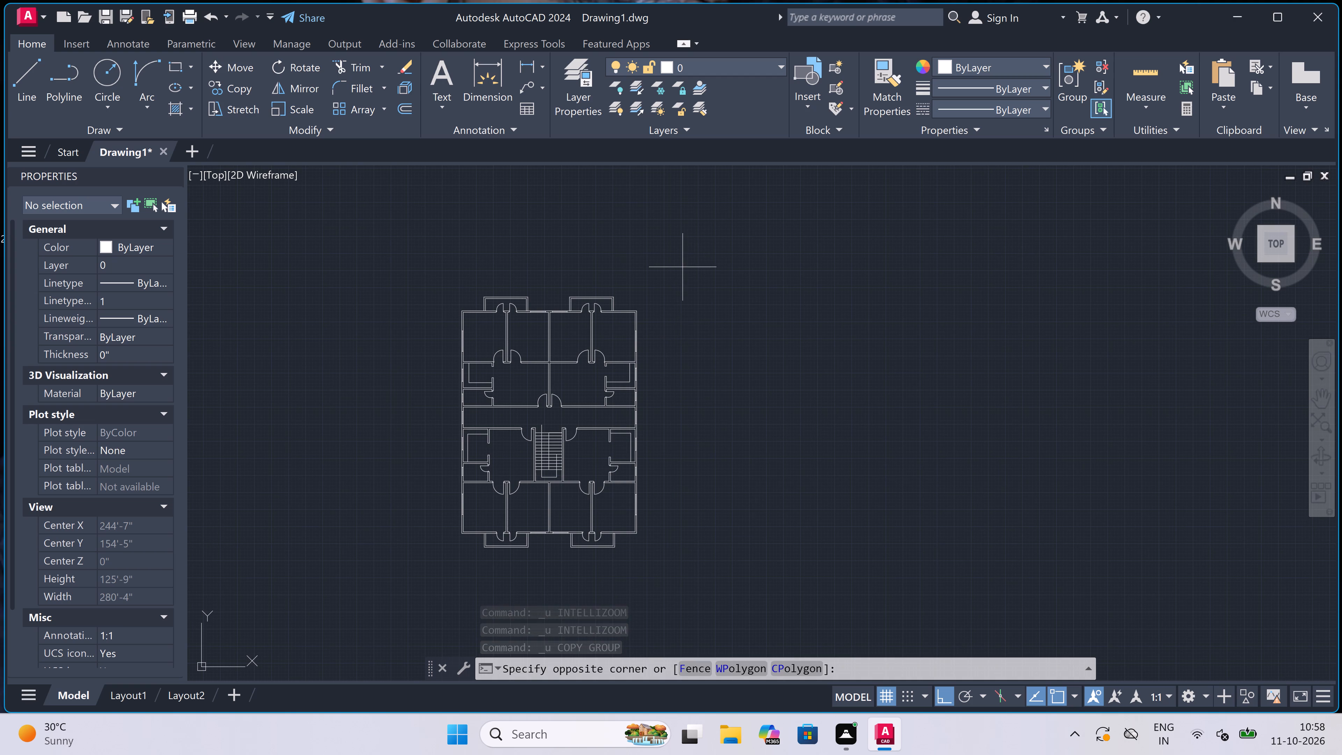
left_click(319, 579)
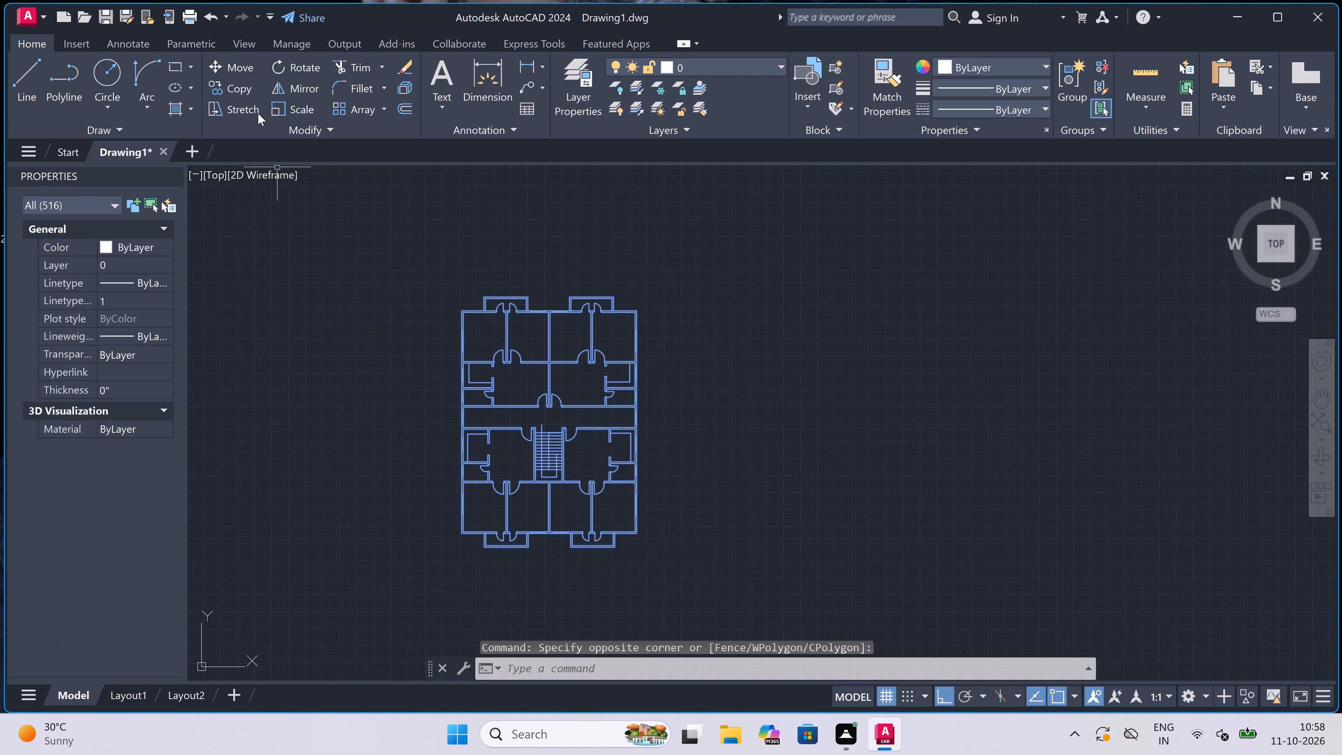
left_click(237, 79)
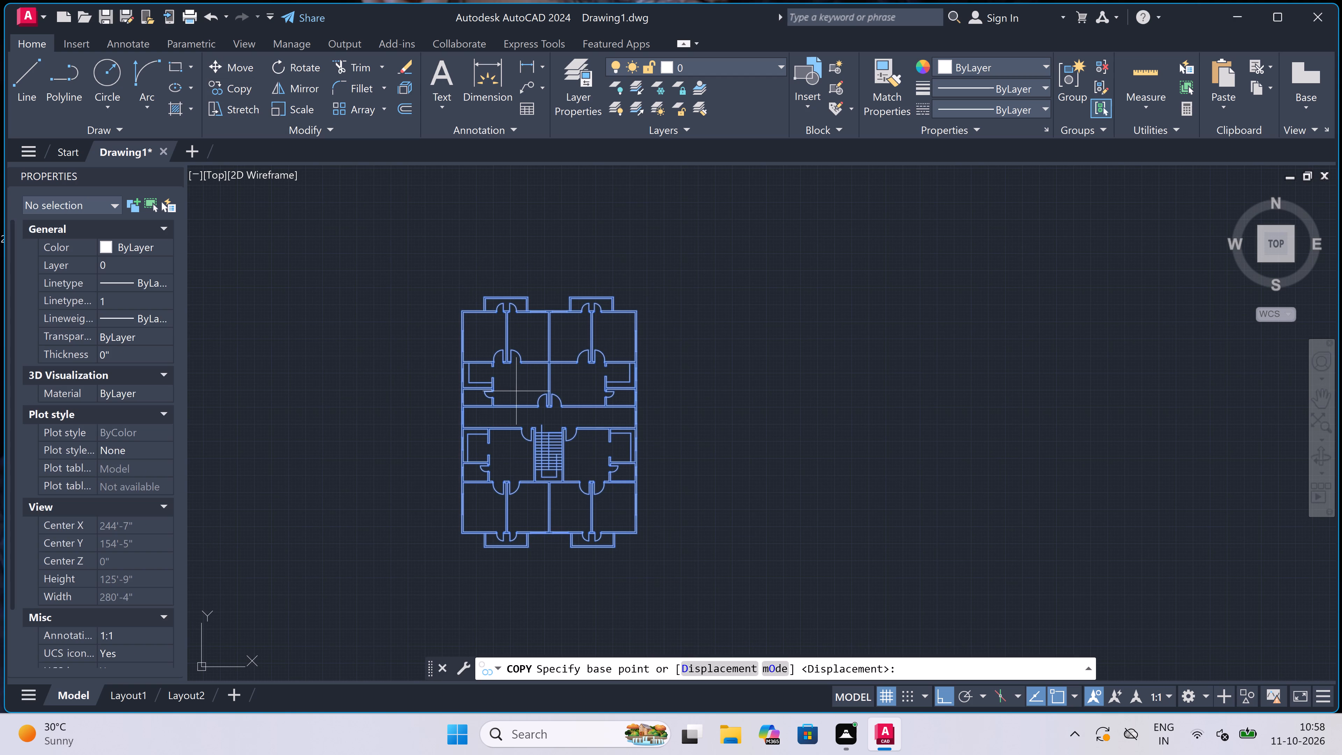
left_click(516, 391)
double_click(717, 389)
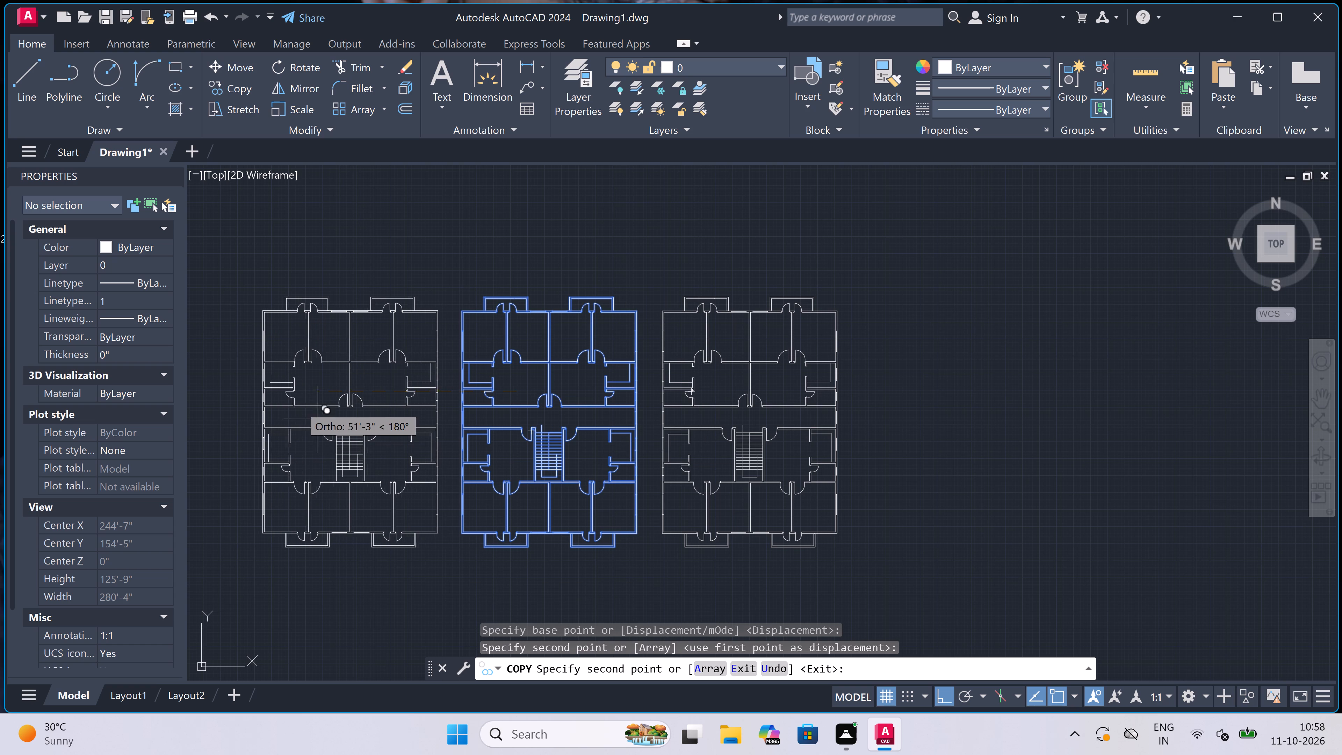
key("Escape")
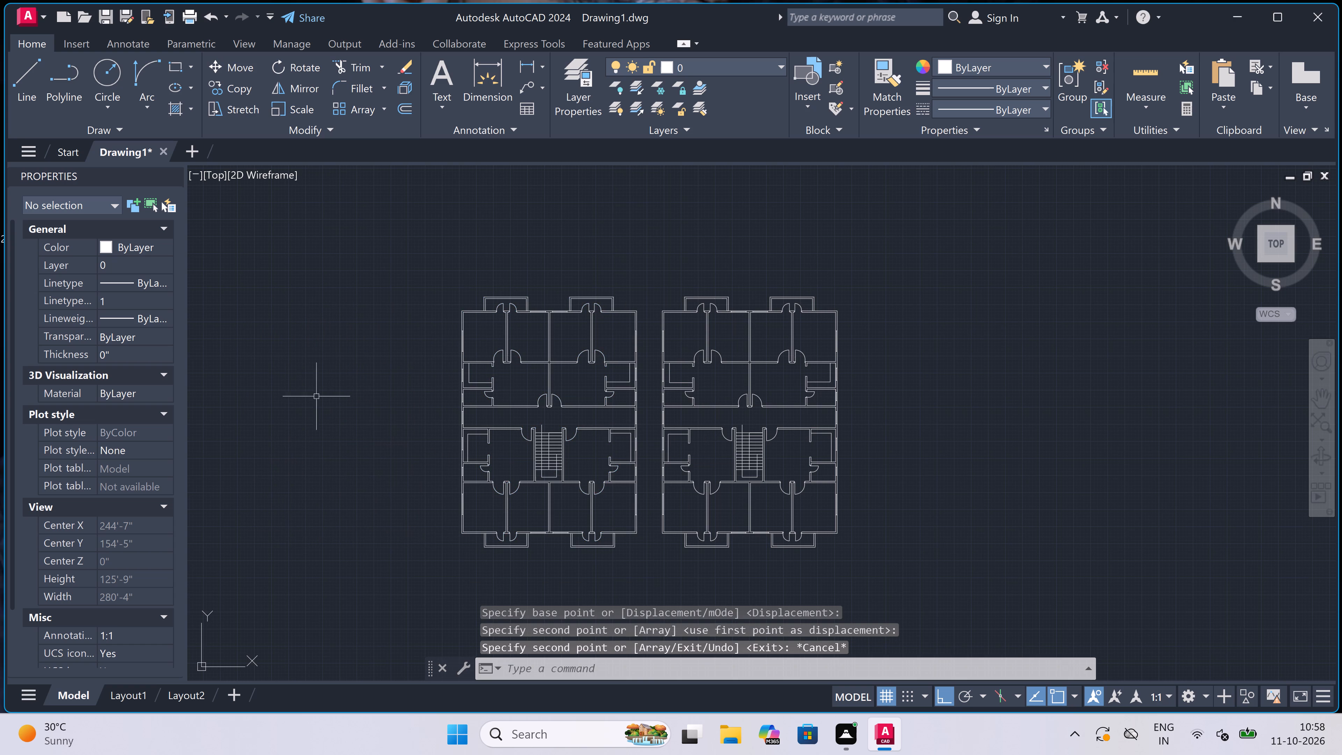
Draw a horizontal line across the copied plan's northern rooms, extending past both outer walls, with a northward line about 3' long at its east end.
scroll(799, 286, "up", 3)
scroll(603, 323, "down", 2)
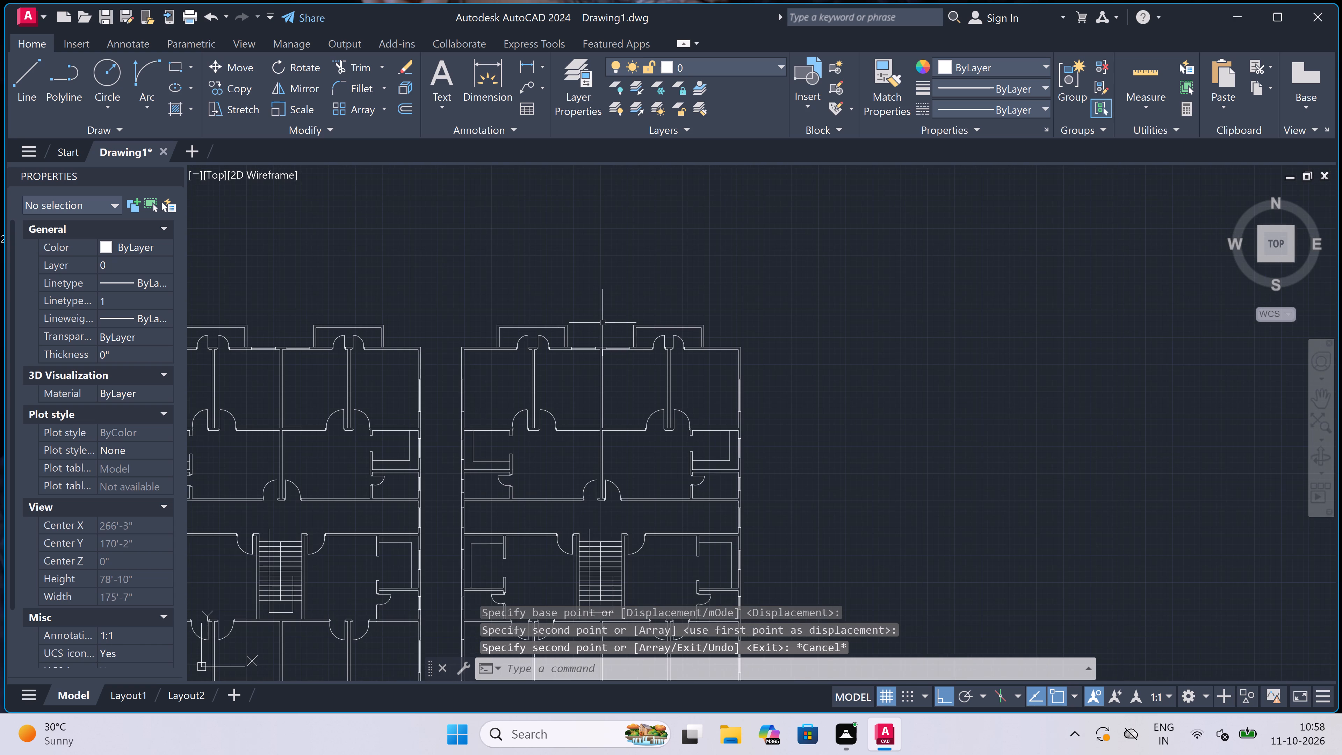
key("l")
key("space")
scroll(476, 413, "up", 2)
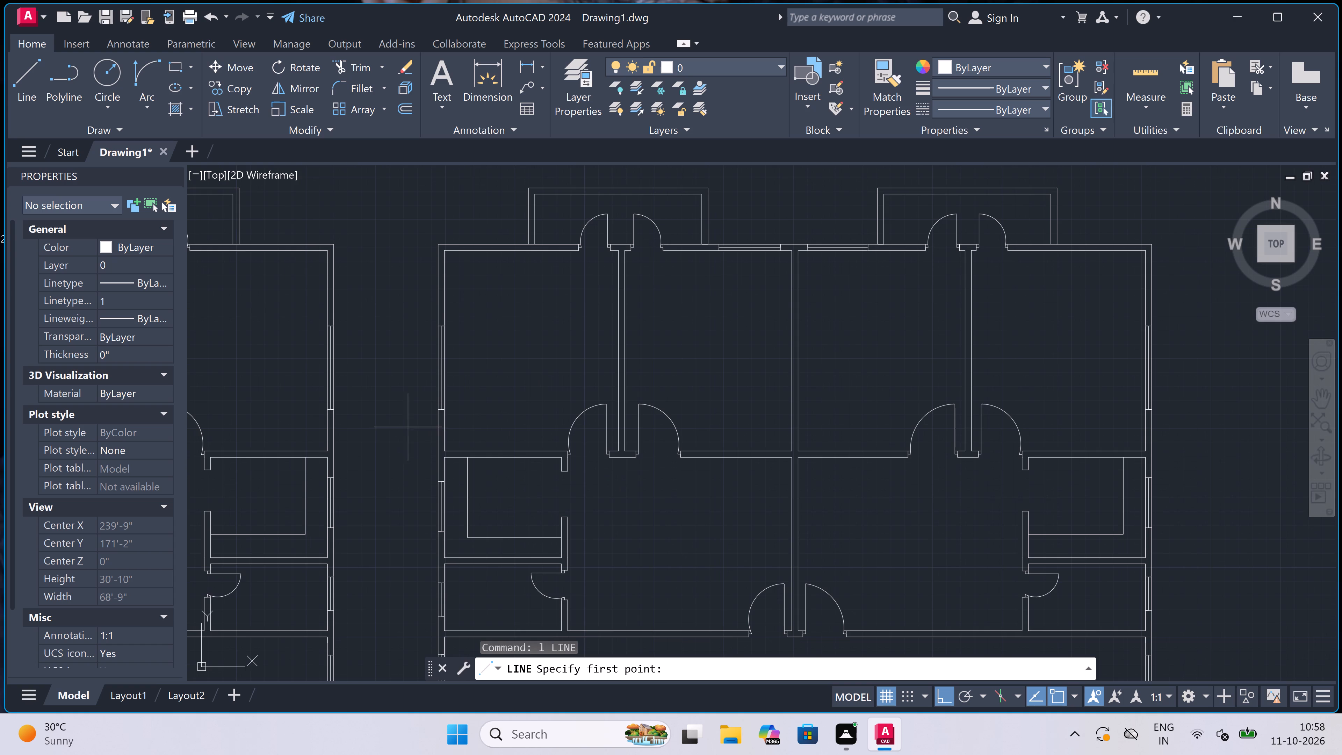
left_click(407, 429)
scroll(1135, 321, "down", 2)
scroll(855, 354, "down", 1)
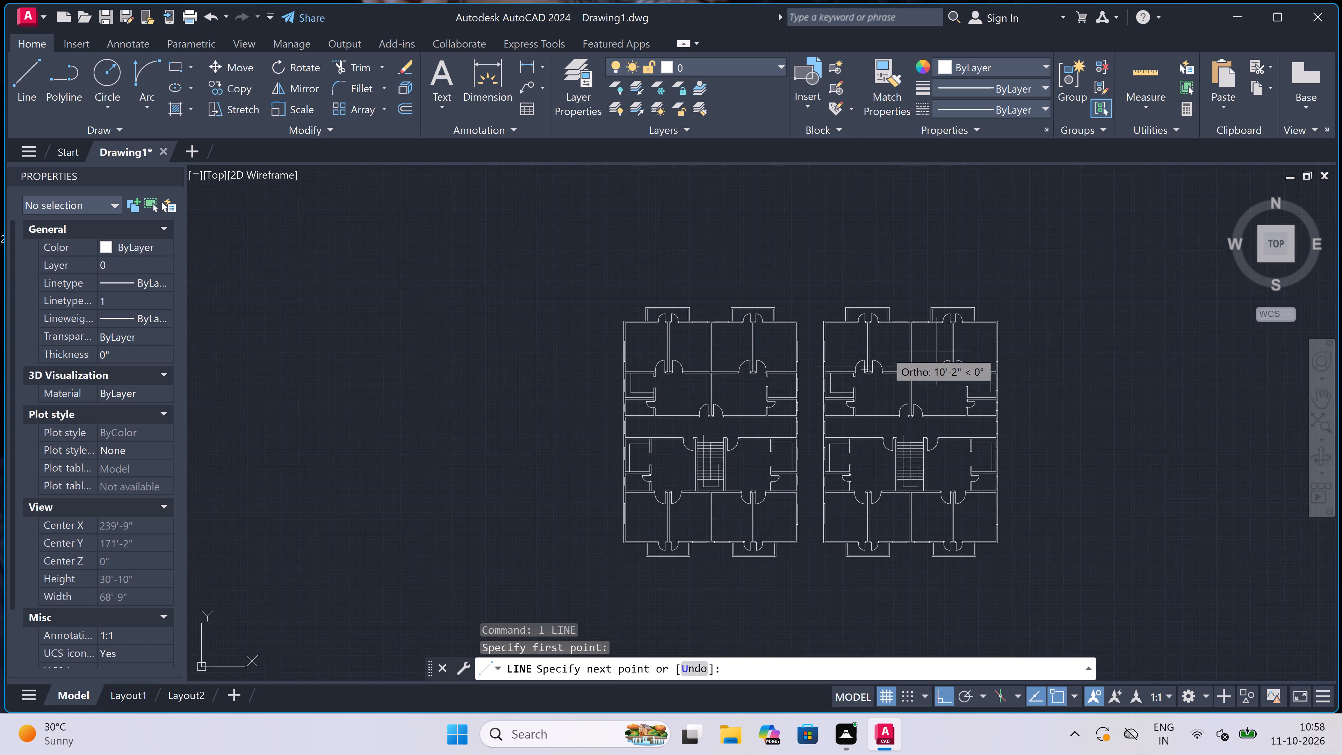
scroll(1133, 350, "up", 3)
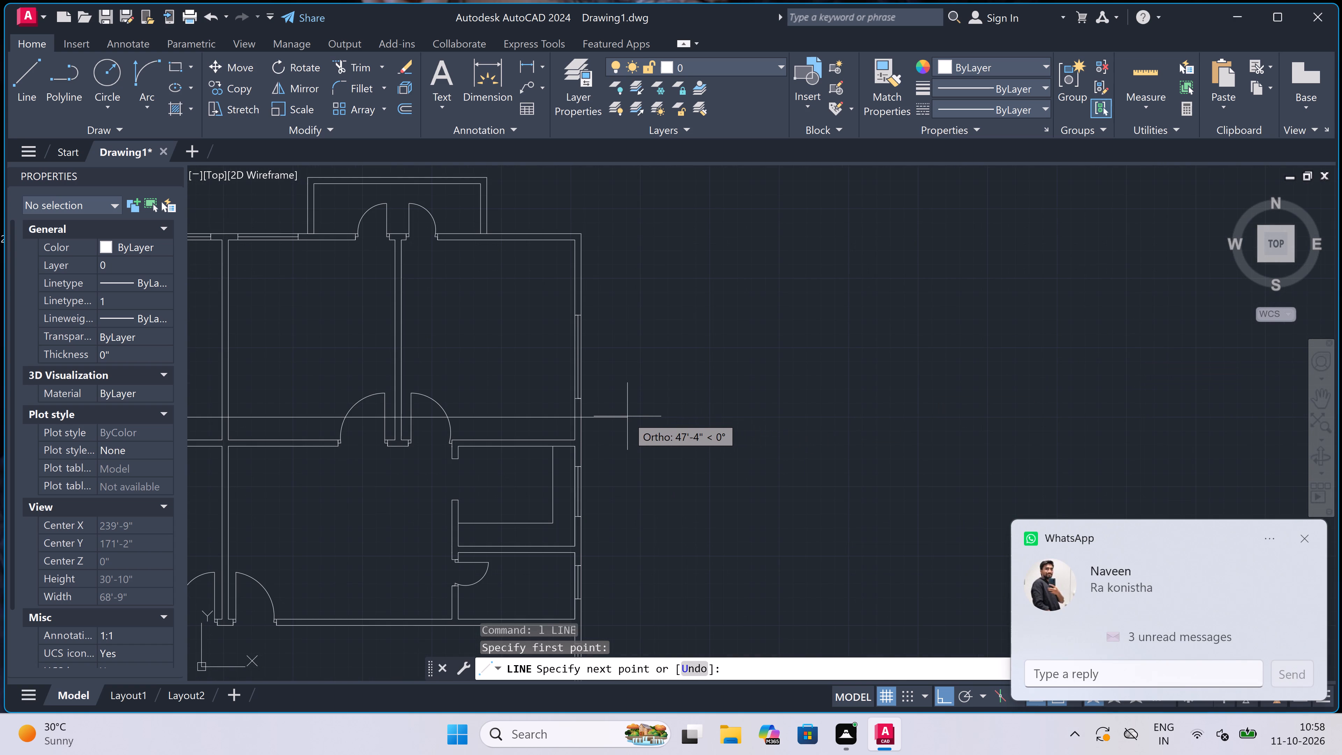
left_click(652, 414)
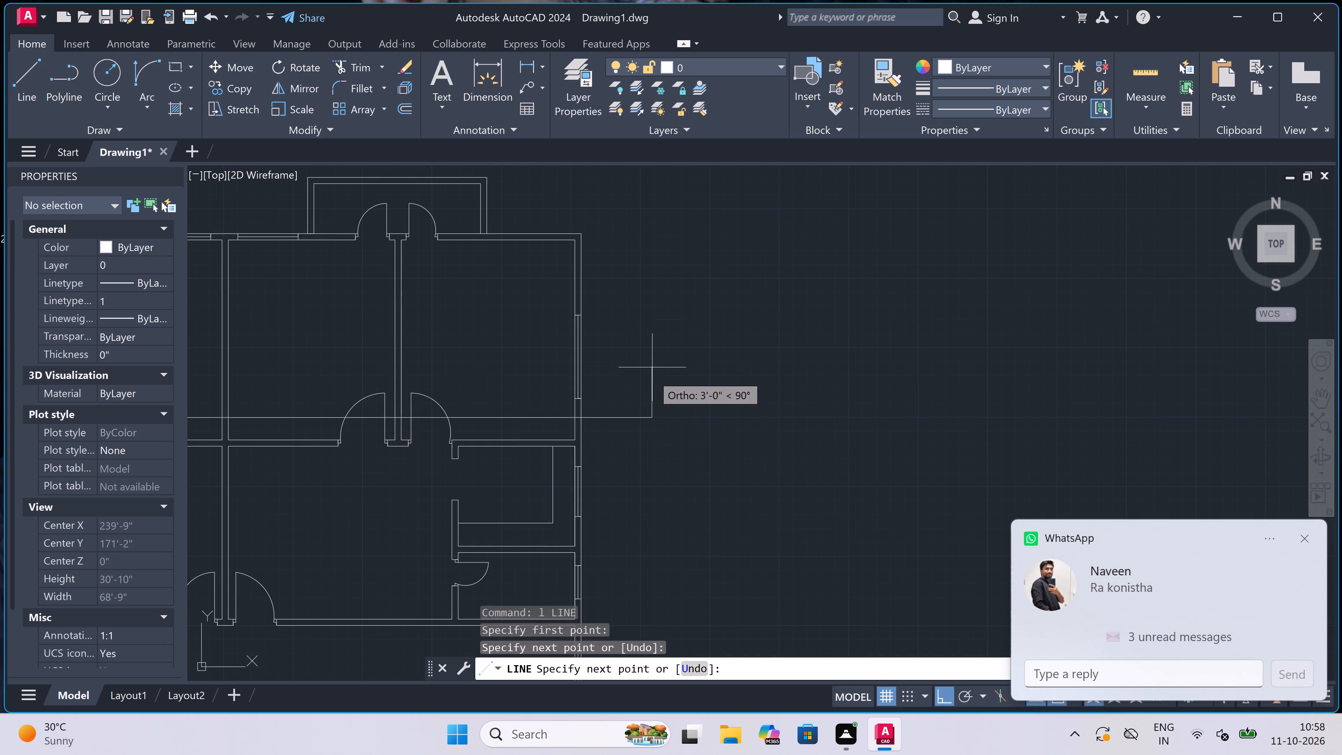
left_click(652, 366)
key("Escape")
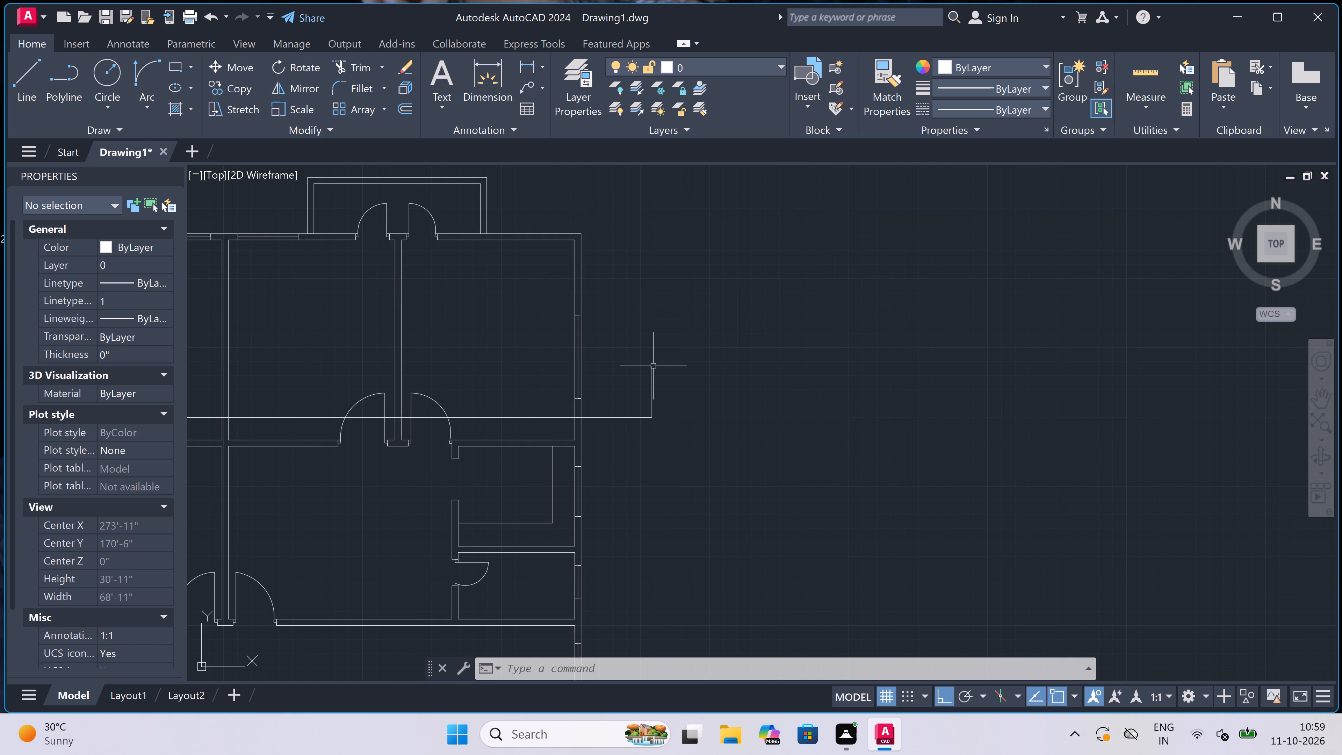
scroll(641, 343, "up", 3)
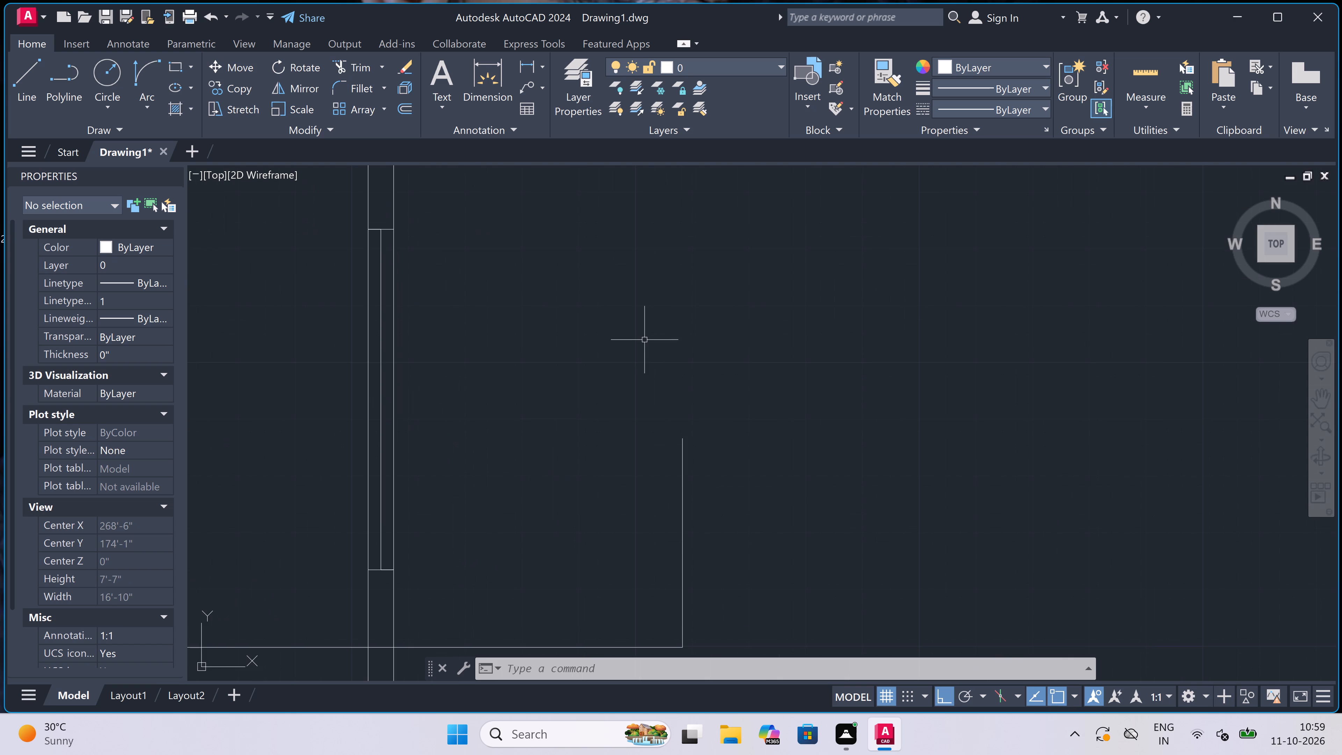
Add the multiline text label "A" just above the short northward line at the section line's east end.
type("mt")
key("space")
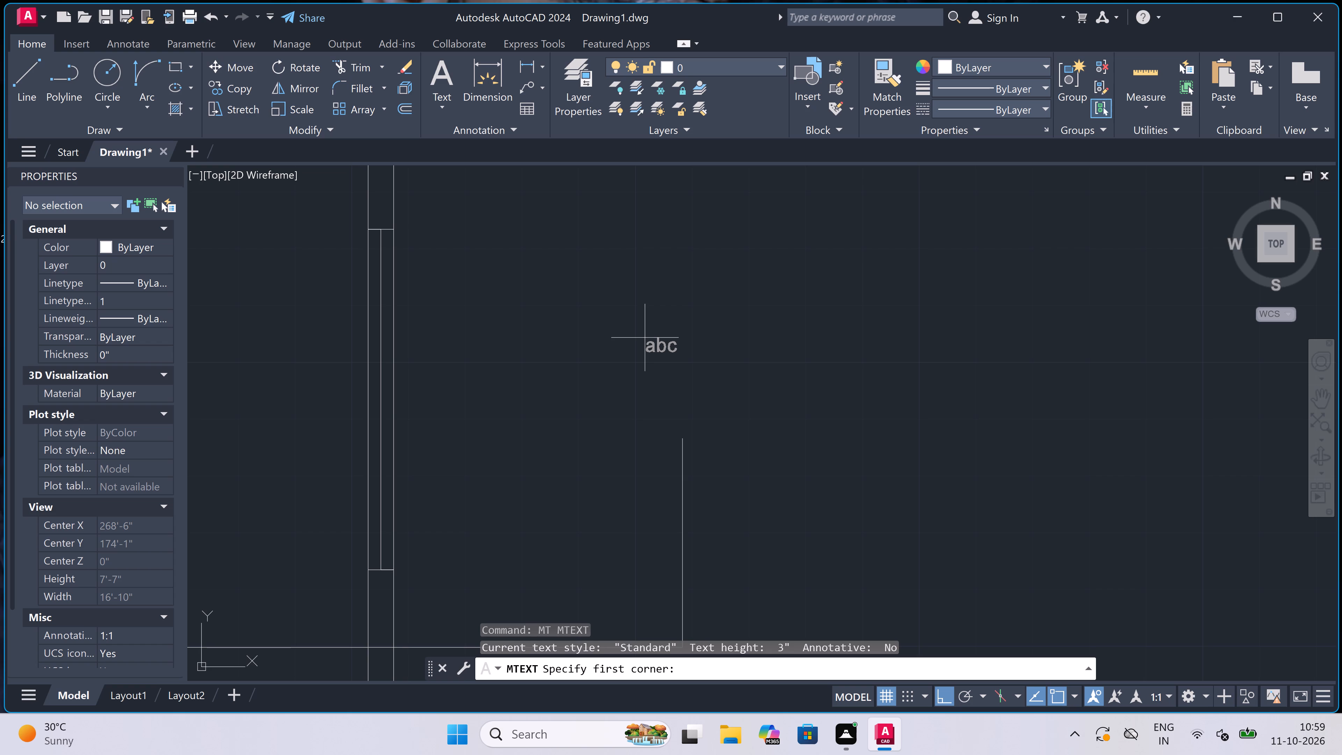
left_click(642, 348)
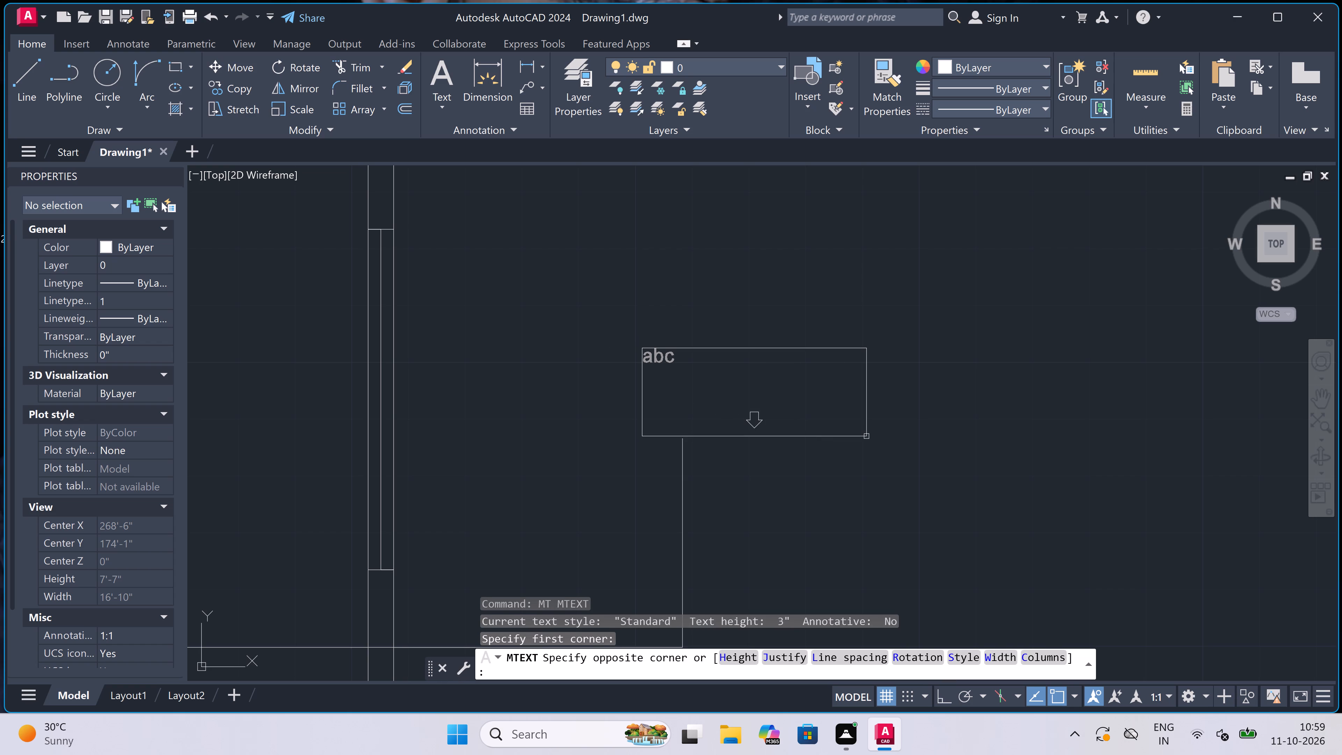
left_click(866, 436)
key("a")
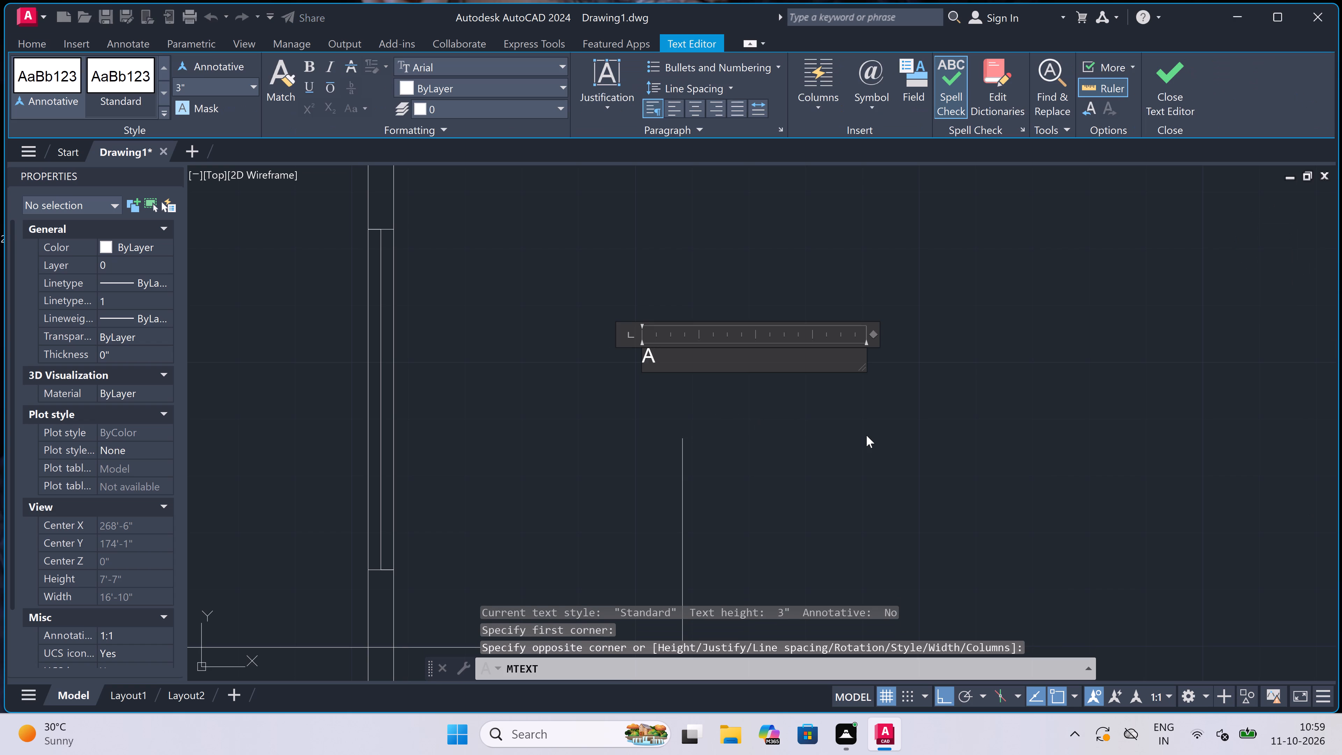
left_click(645, 403)
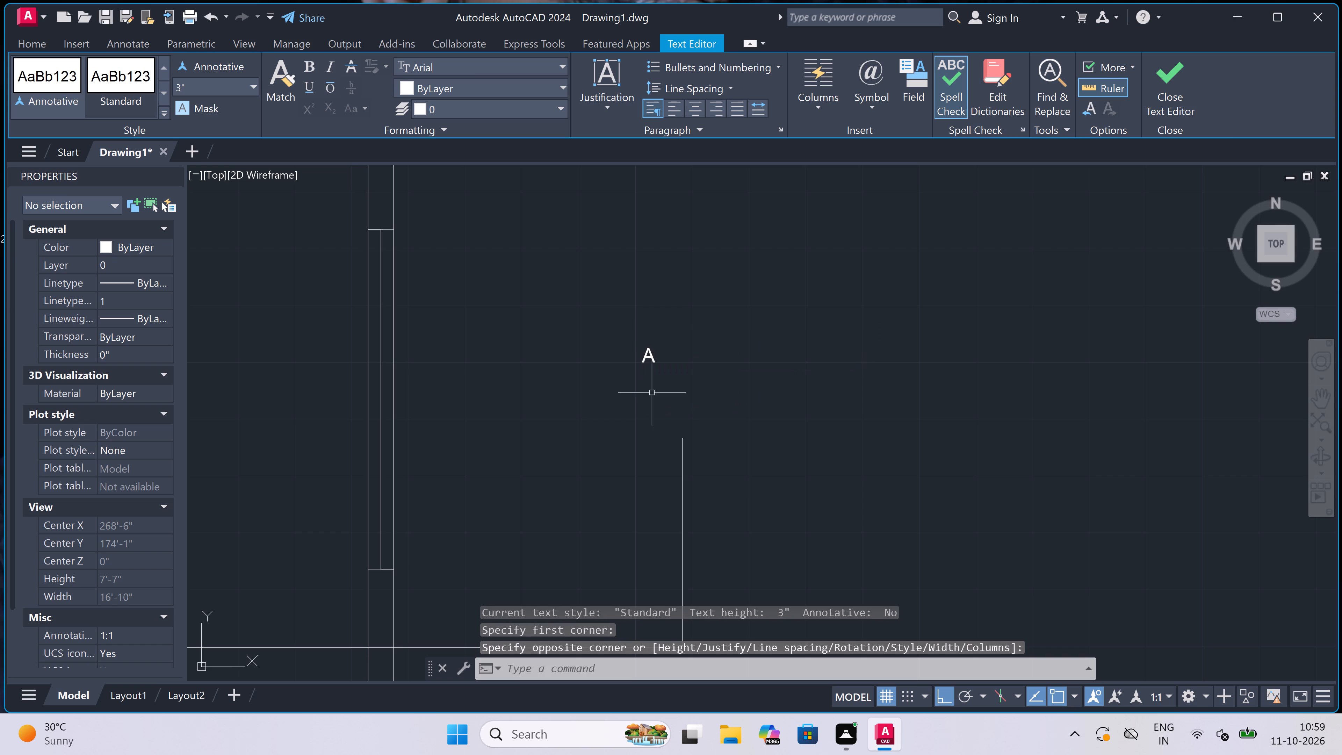
Set the text height of the "A" label to 1'.
left_click(665, 326)
left_click(602, 377)
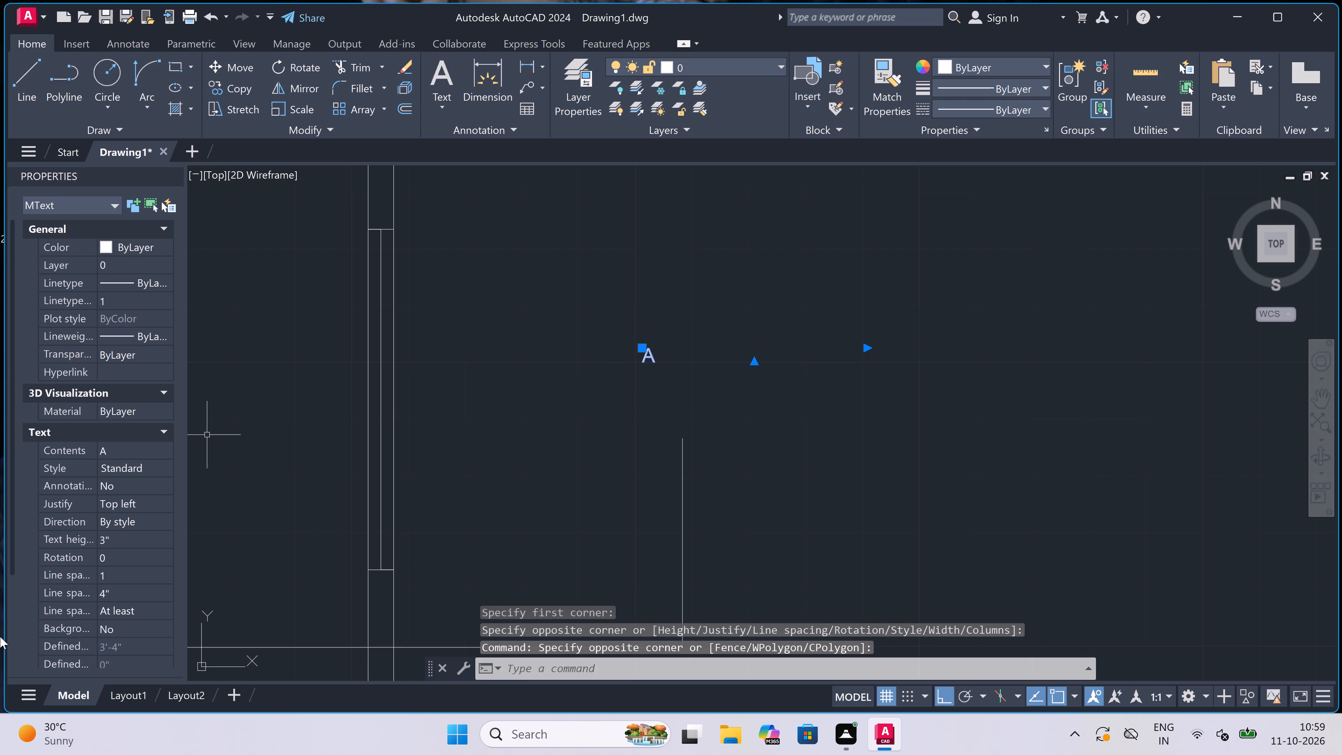
left_click(138, 539)
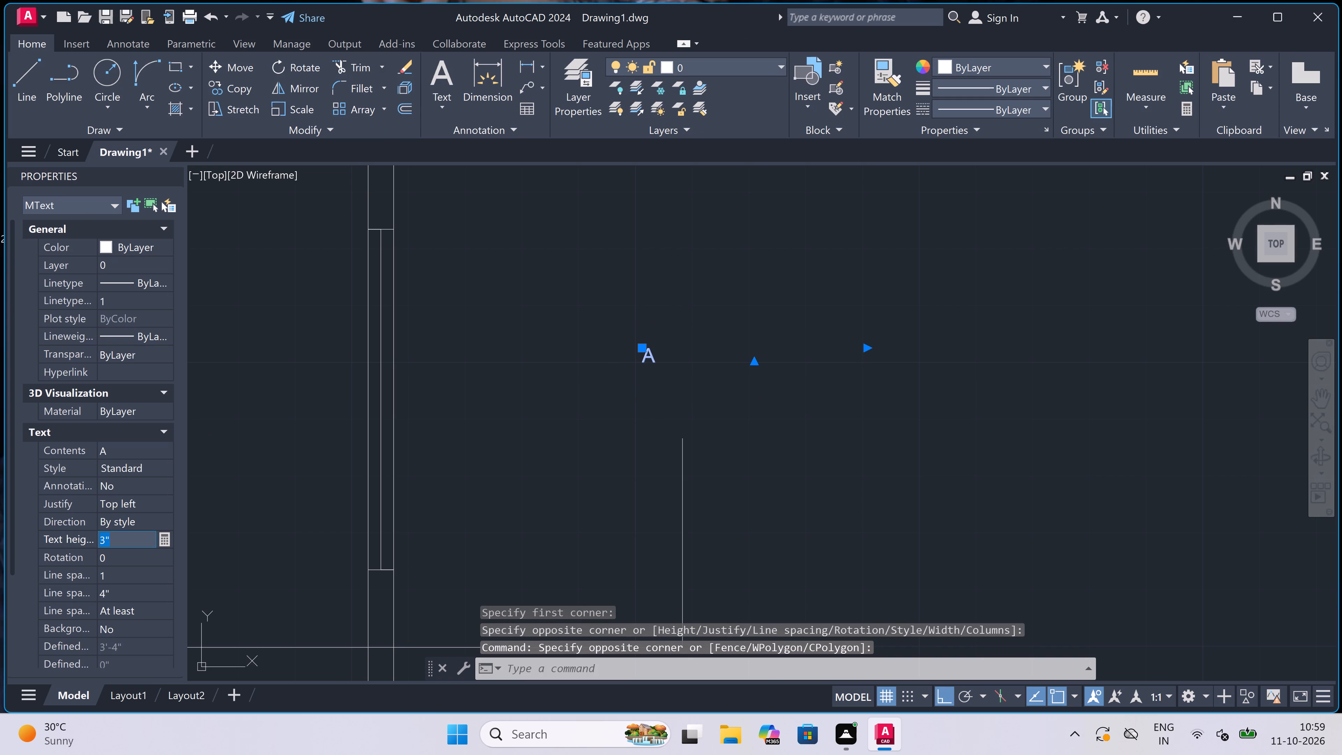
key("BackSpace")
key("BackSpace")
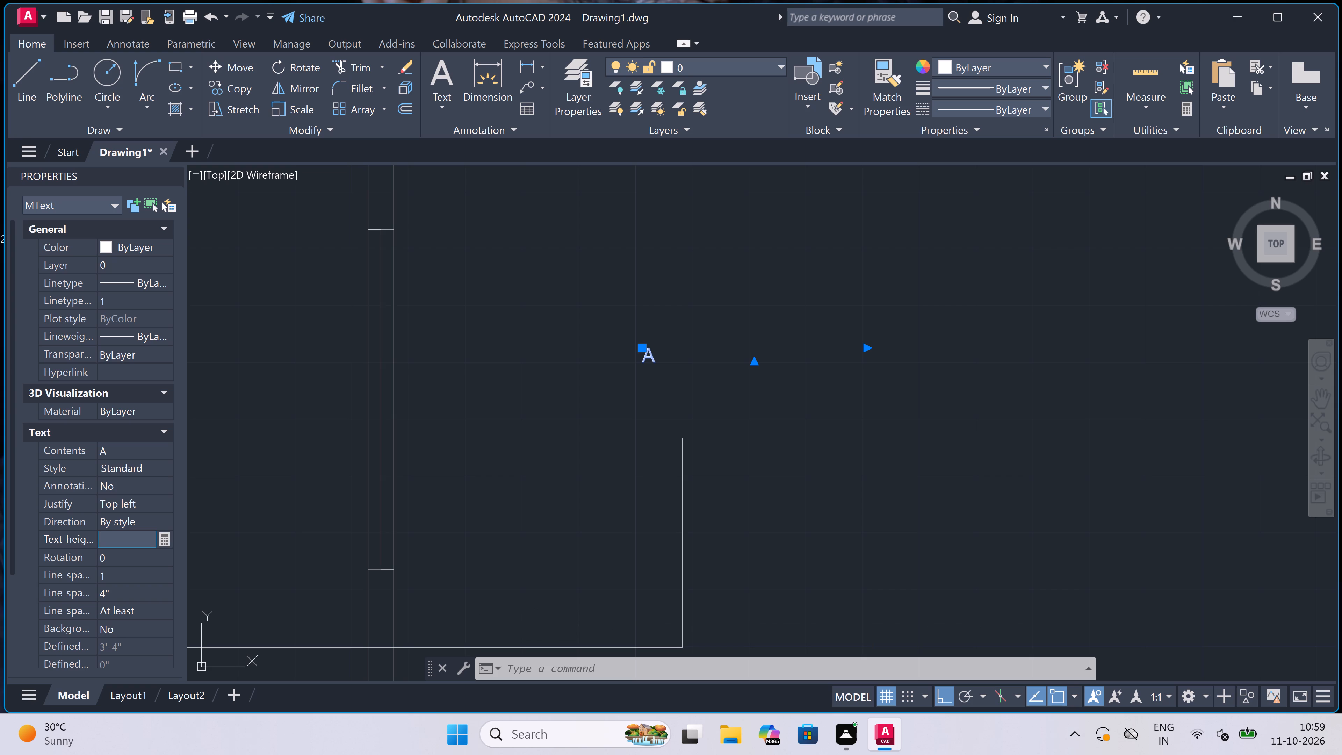
key("1")
key("apostrophe")
left_click(485, 472)
key("Escape")
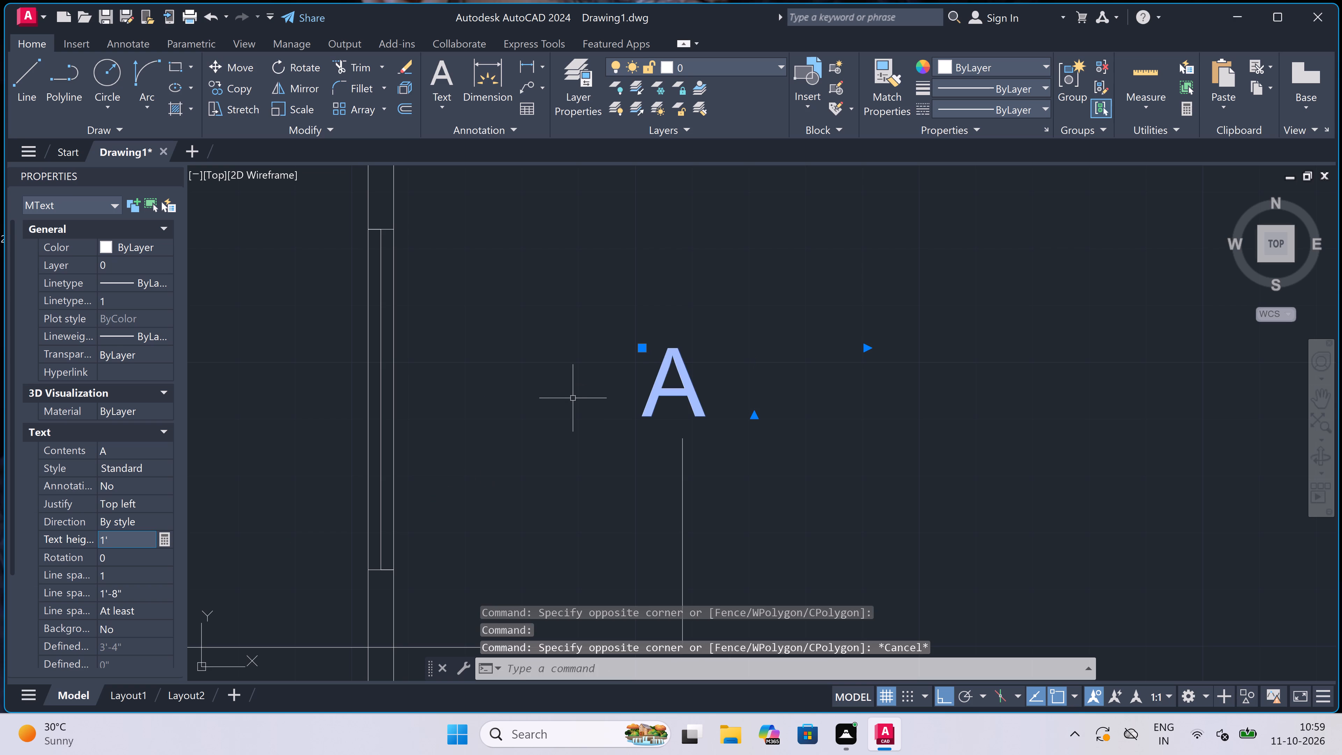
key("Escape")
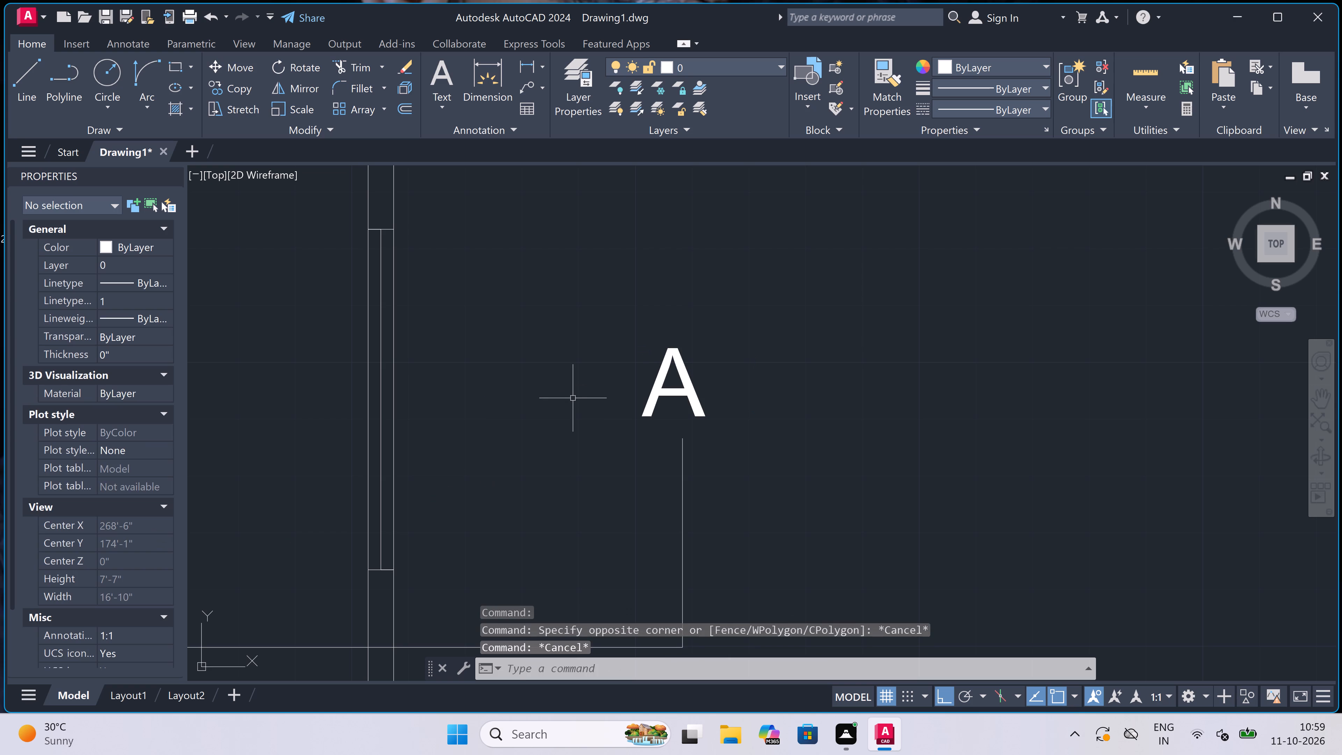
Place a multiline text box just inside the north wall of the original plan, starting in its northwest room.
scroll(603, 388, "down", 6)
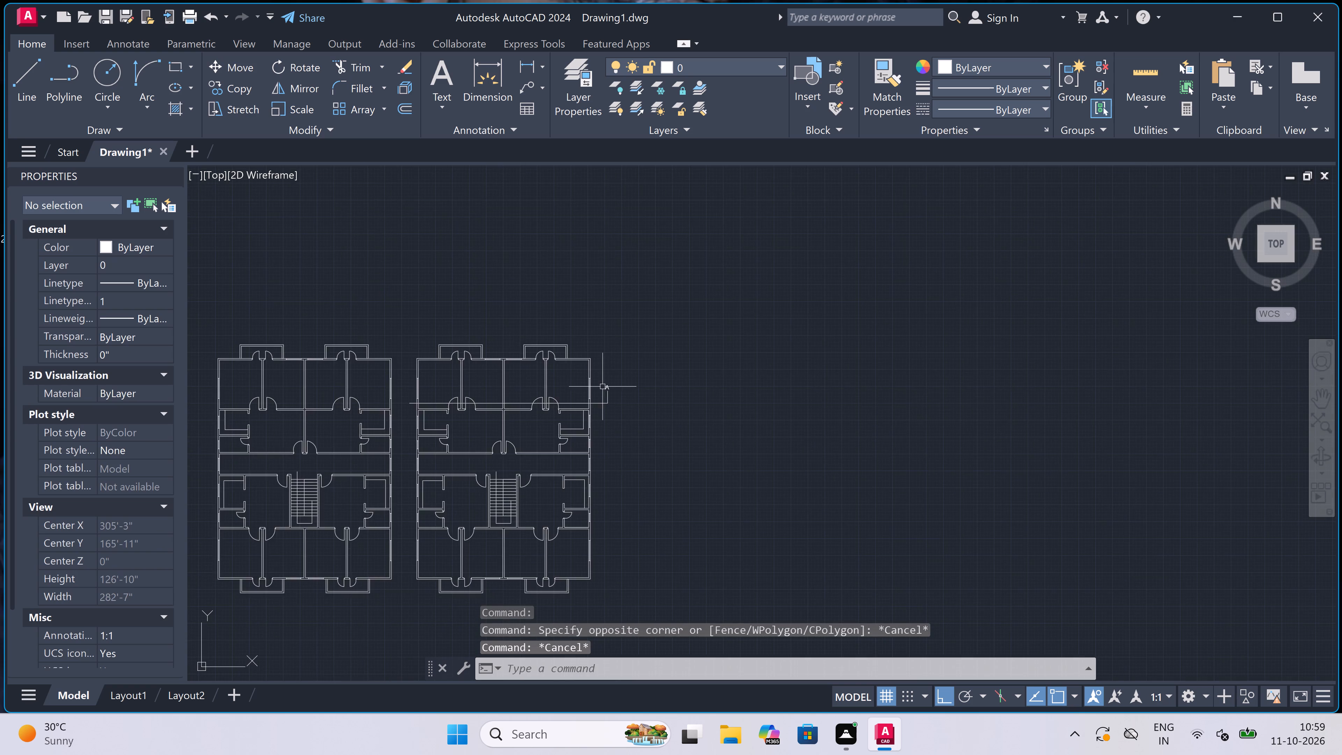
scroll(603, 387, "down", 1)
scroll(328, 388, "up", 2)
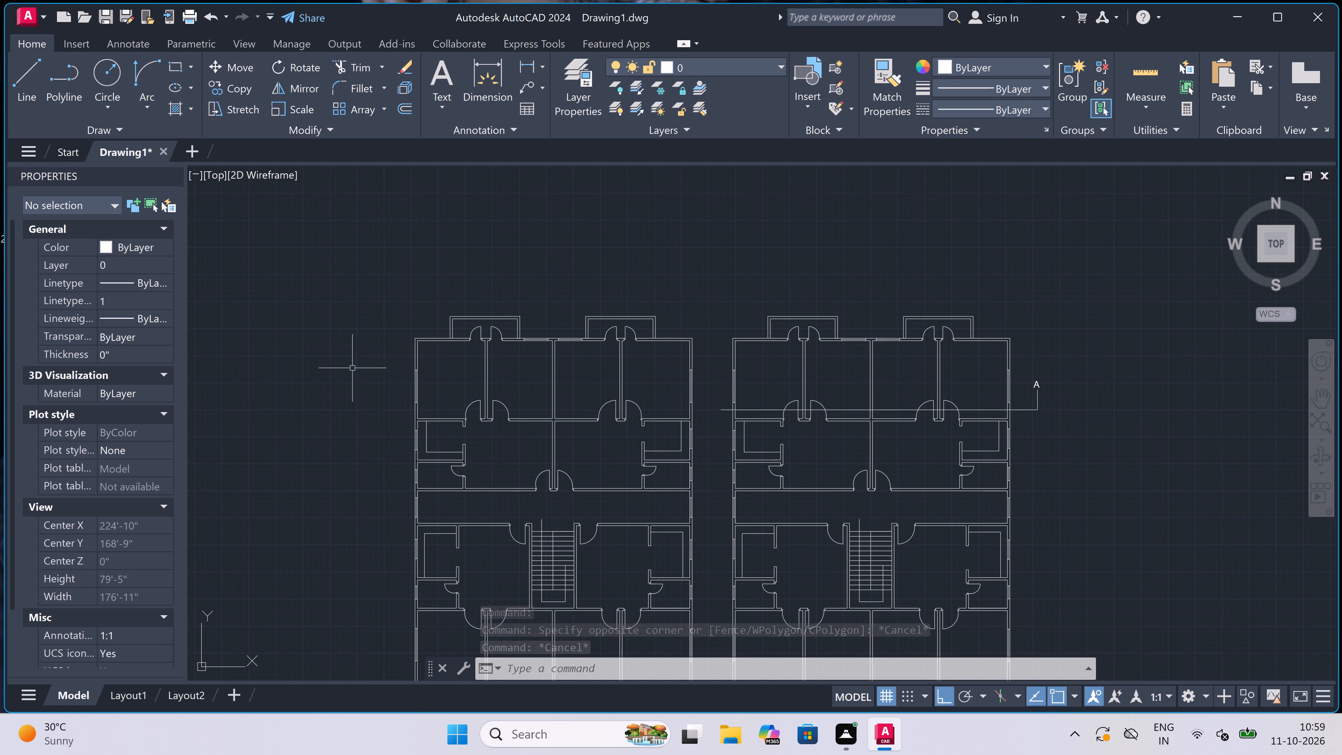
scroll(378, 356, "up", 2)
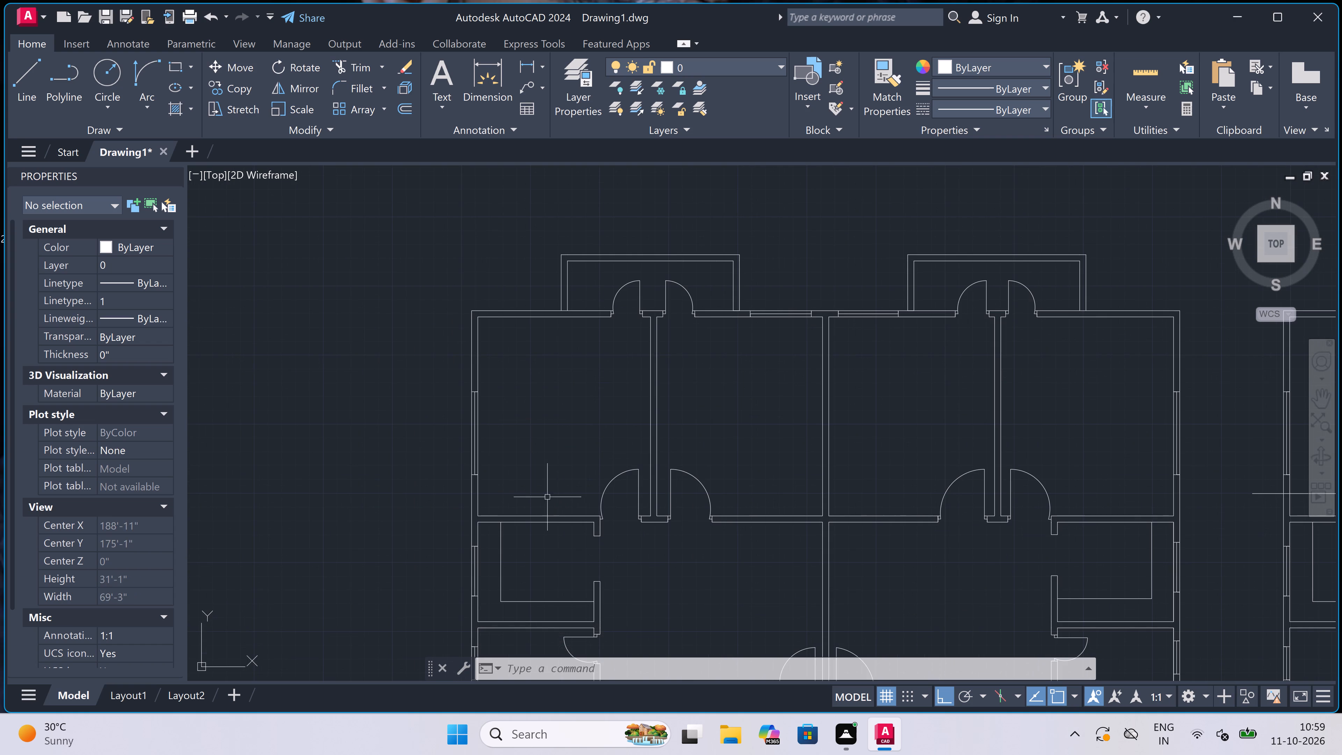
scroll(547, 497, "up", 2)
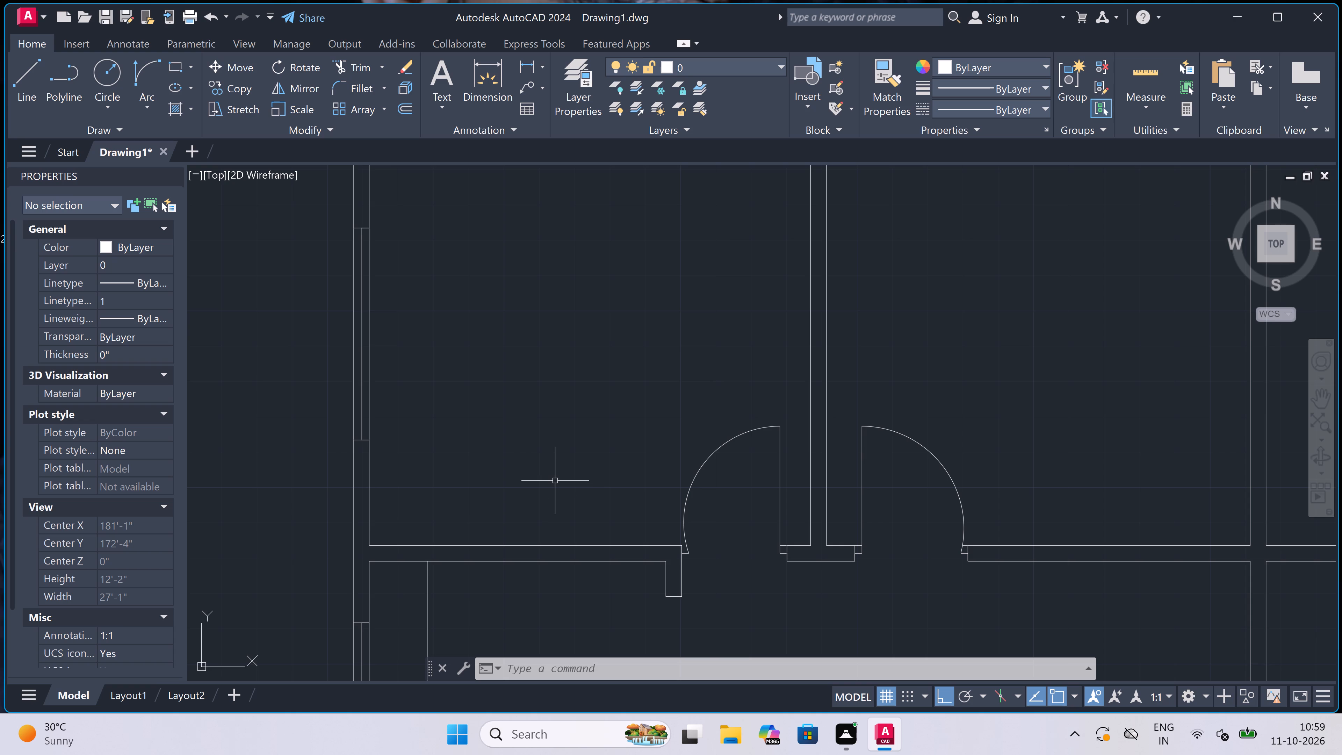
type("MT")
key("space")
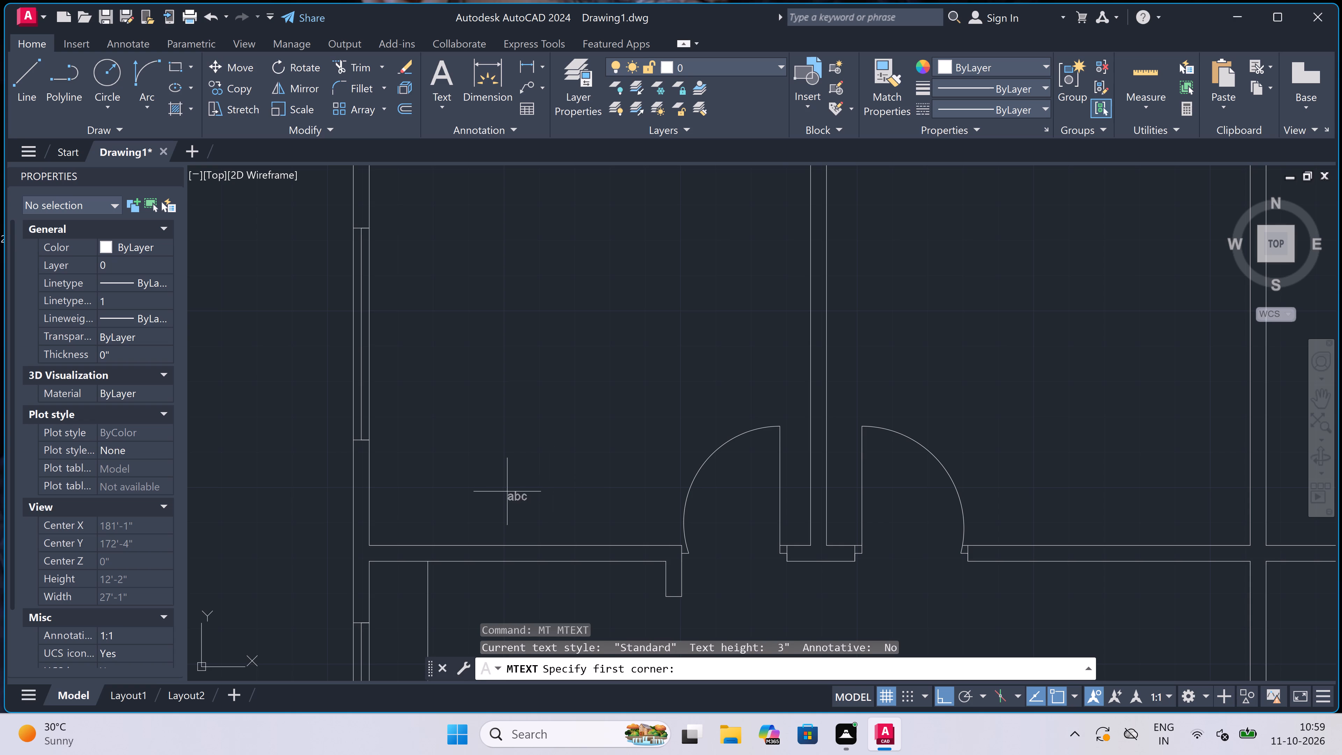
scroll(403, 503, "down", 2)
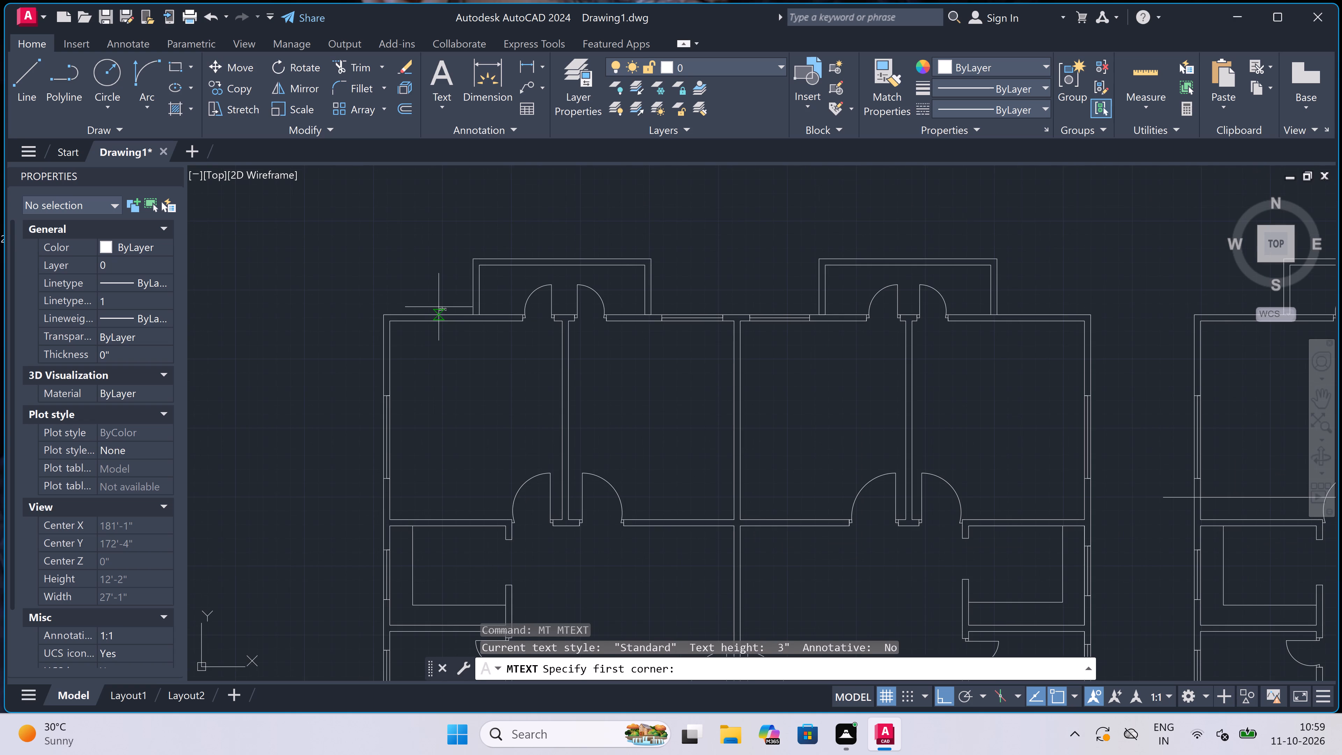
scroll(440, 293, "up", 2)
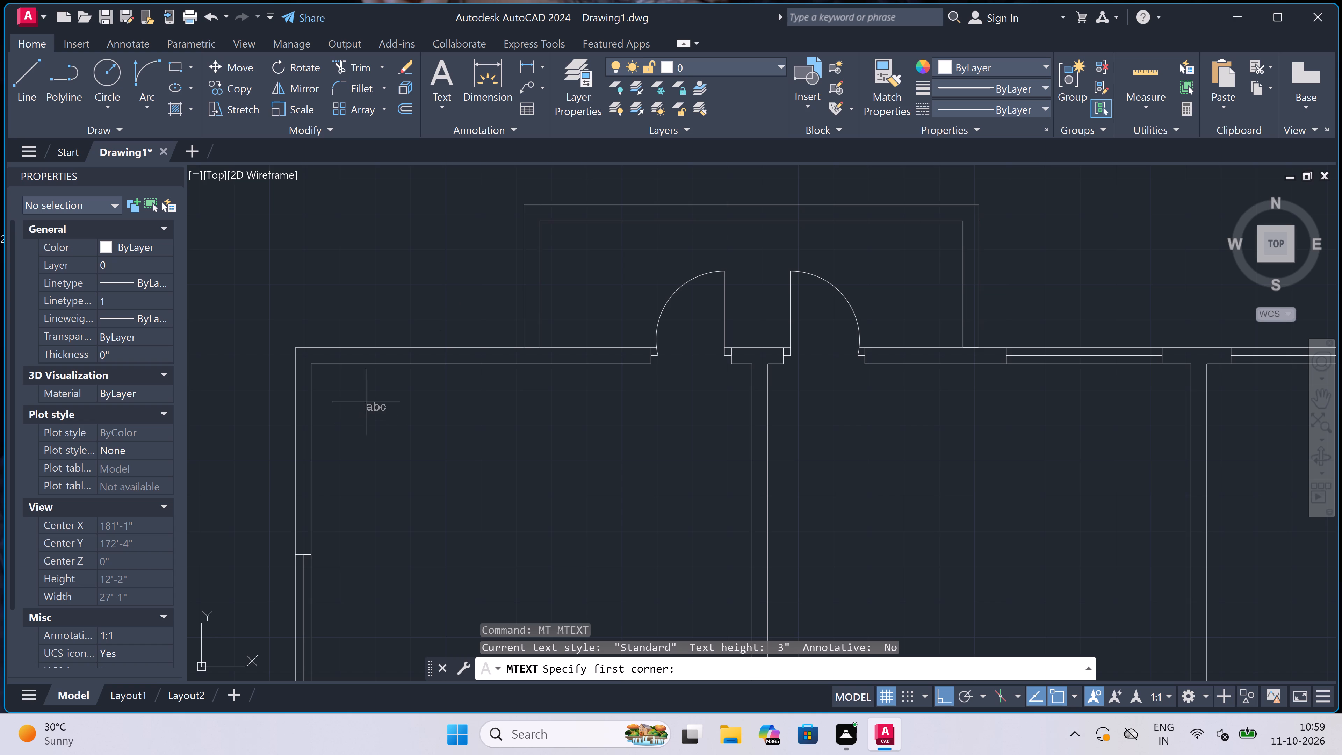
left_click(366, 398)
left_click(977, 394)
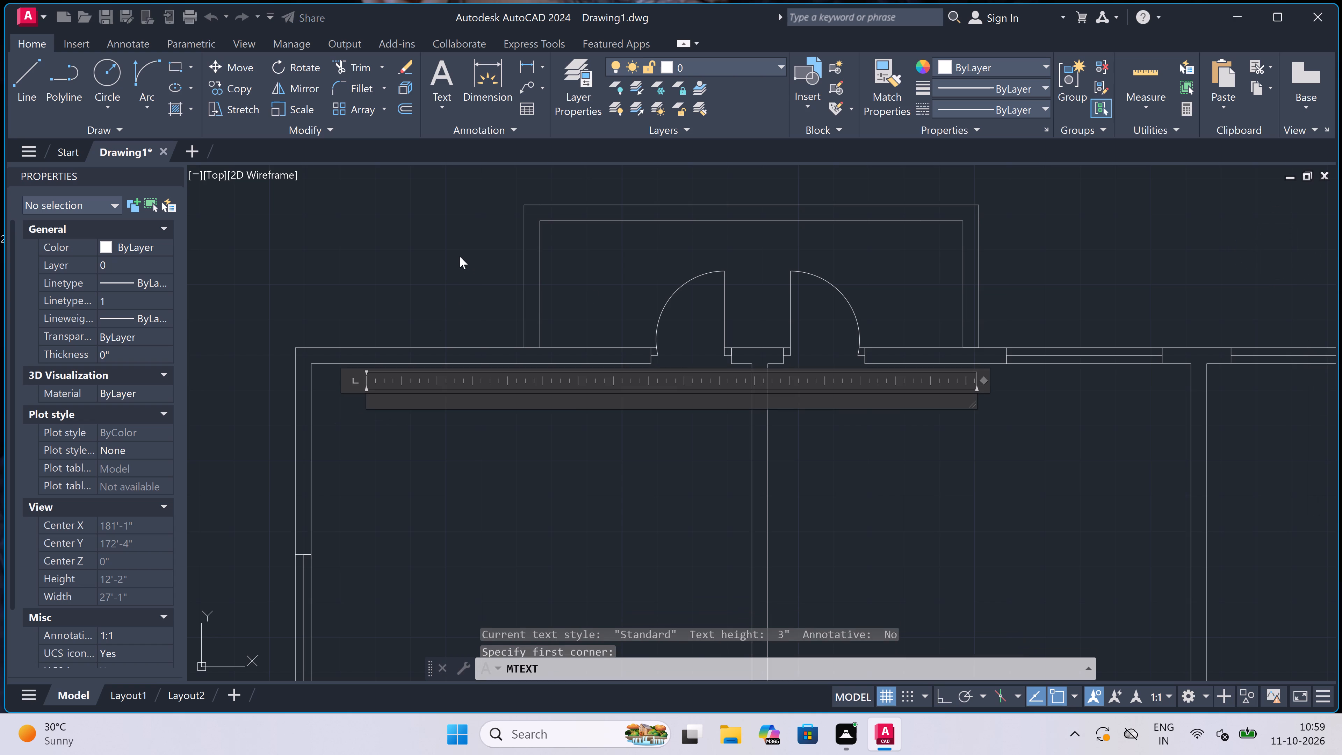
scroll(455, 301, "up", 2)
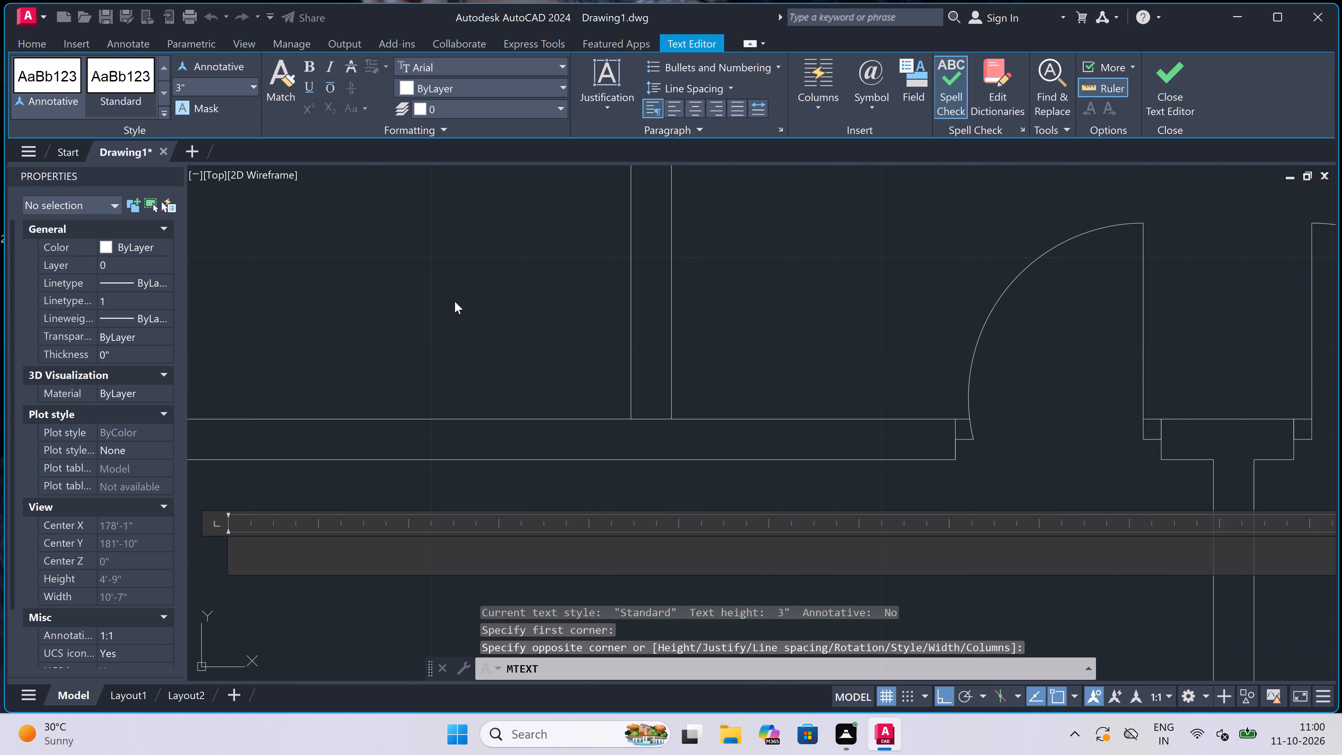
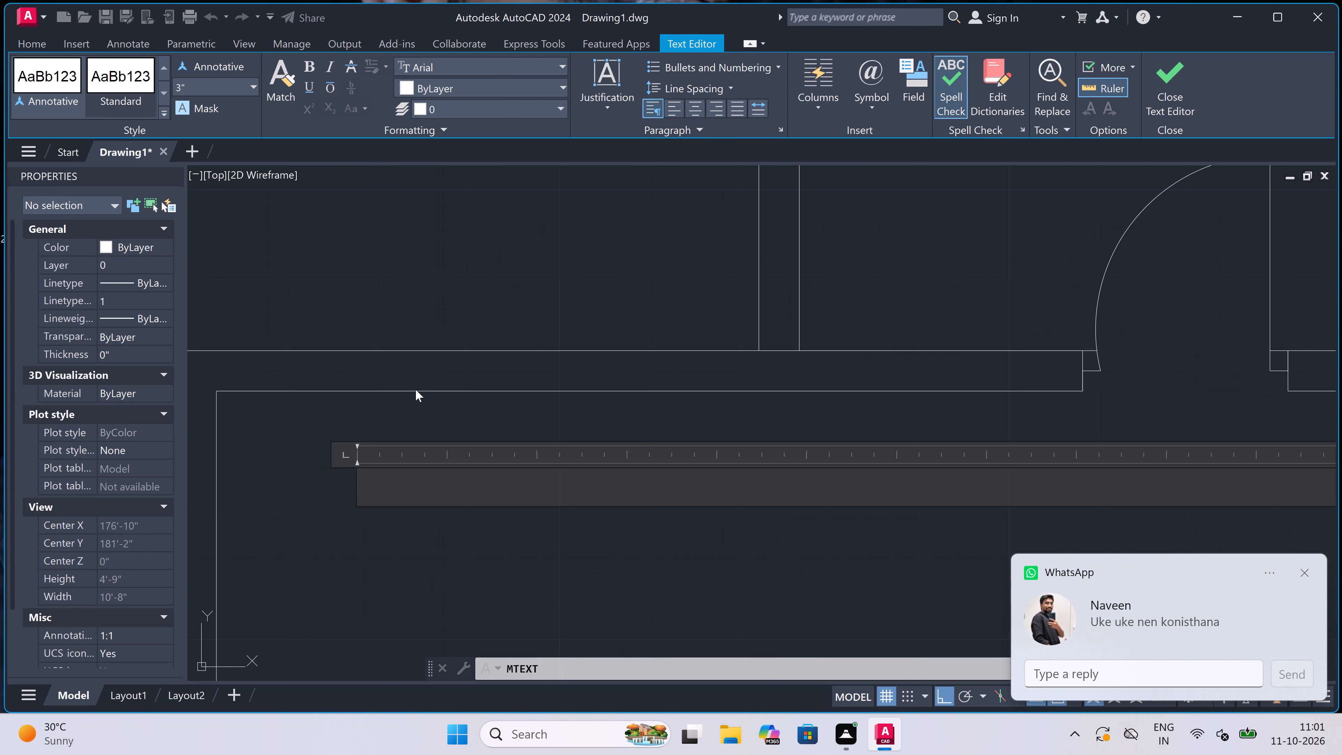
Enter BEDROOM with 10'8"x12'0" on a second line as the northwest room's label.
scroll(416, 389, "down", 3)
scroll(400, 399, "up", 3)
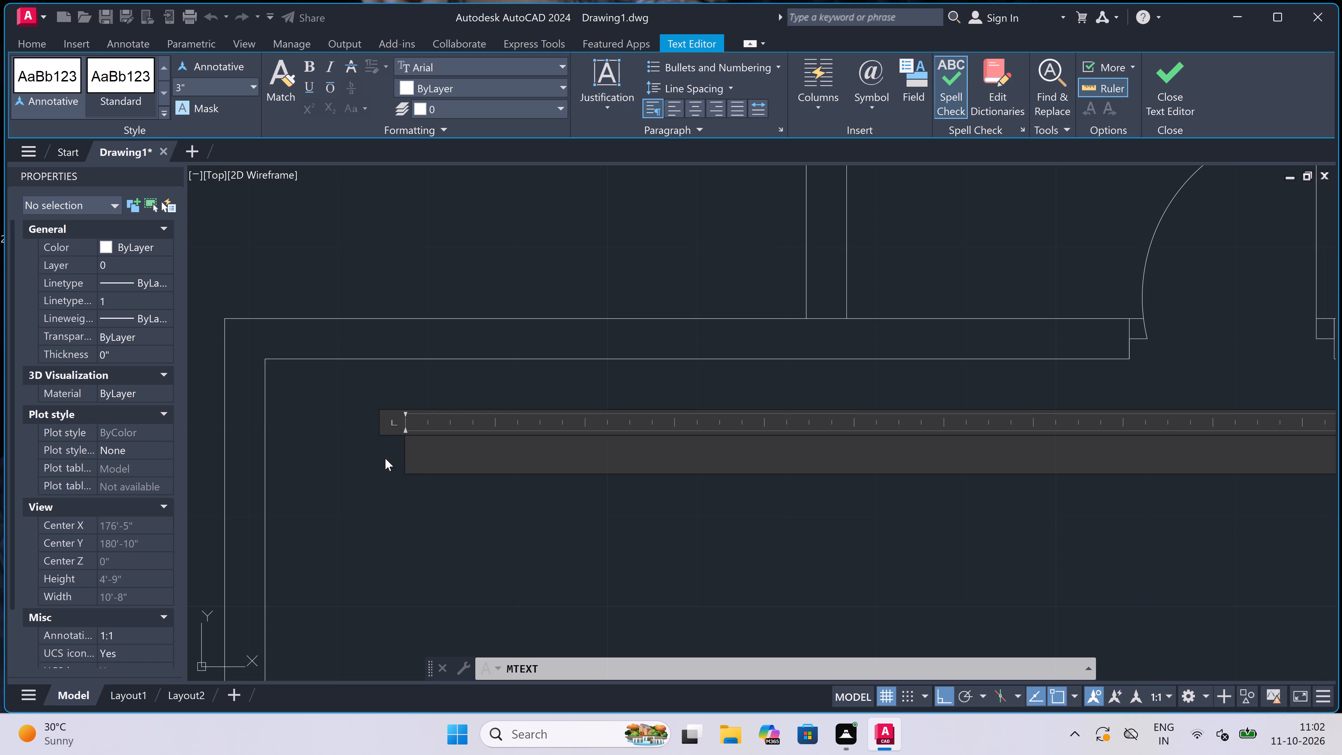
type("BEDROOM")
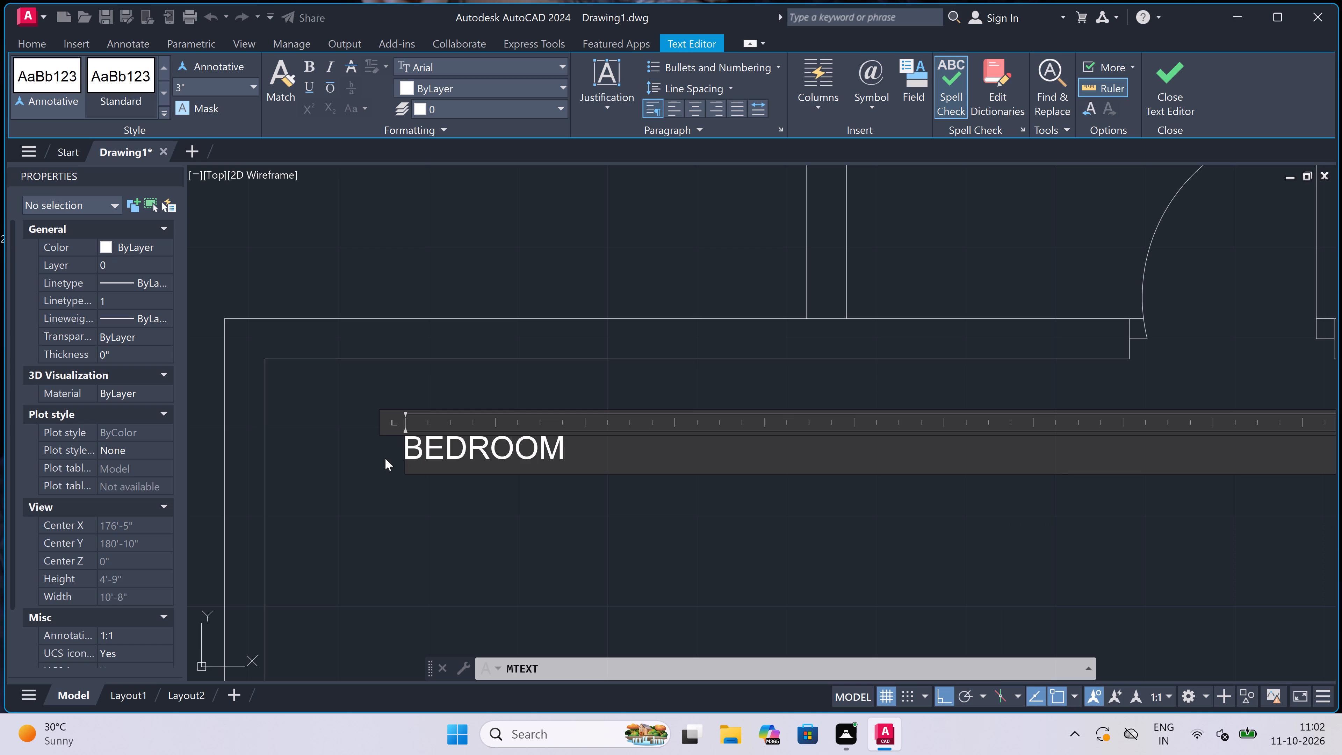
key("Return")
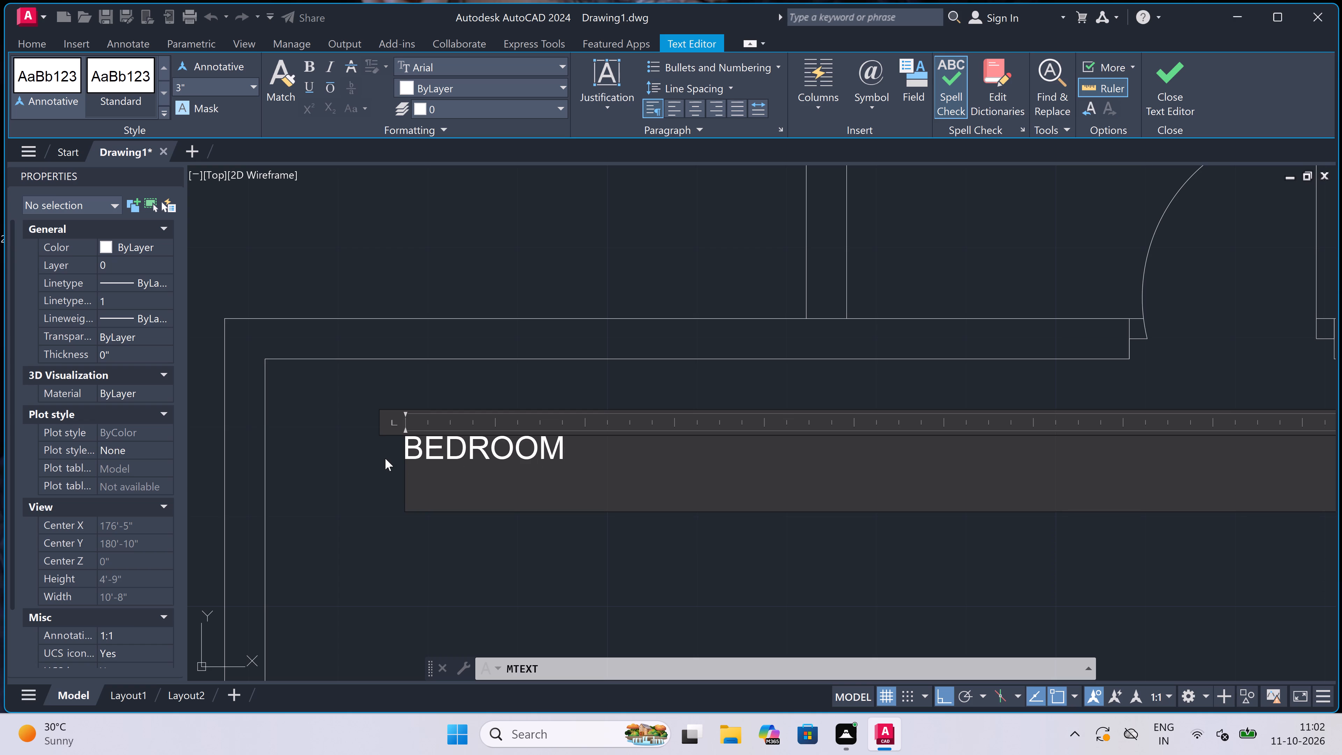
type("10'")
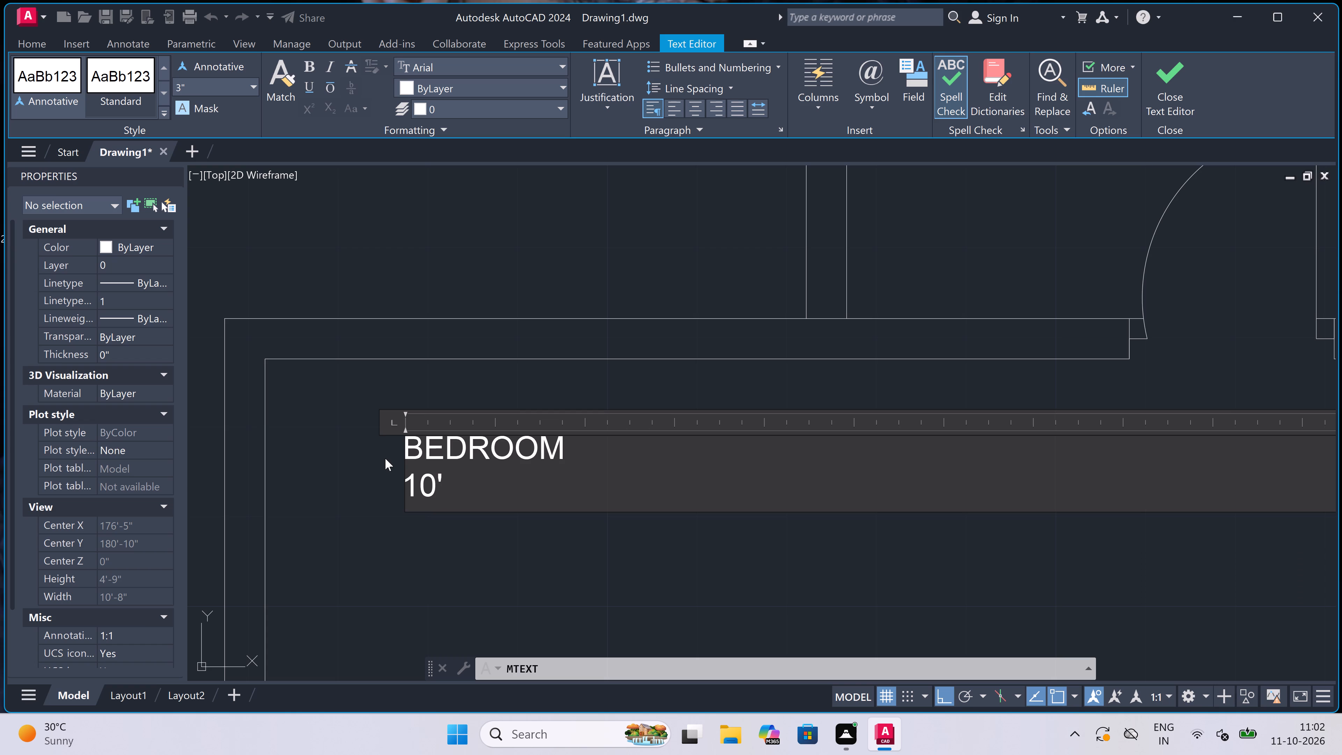
key("8")
key("shift+quotedbl")
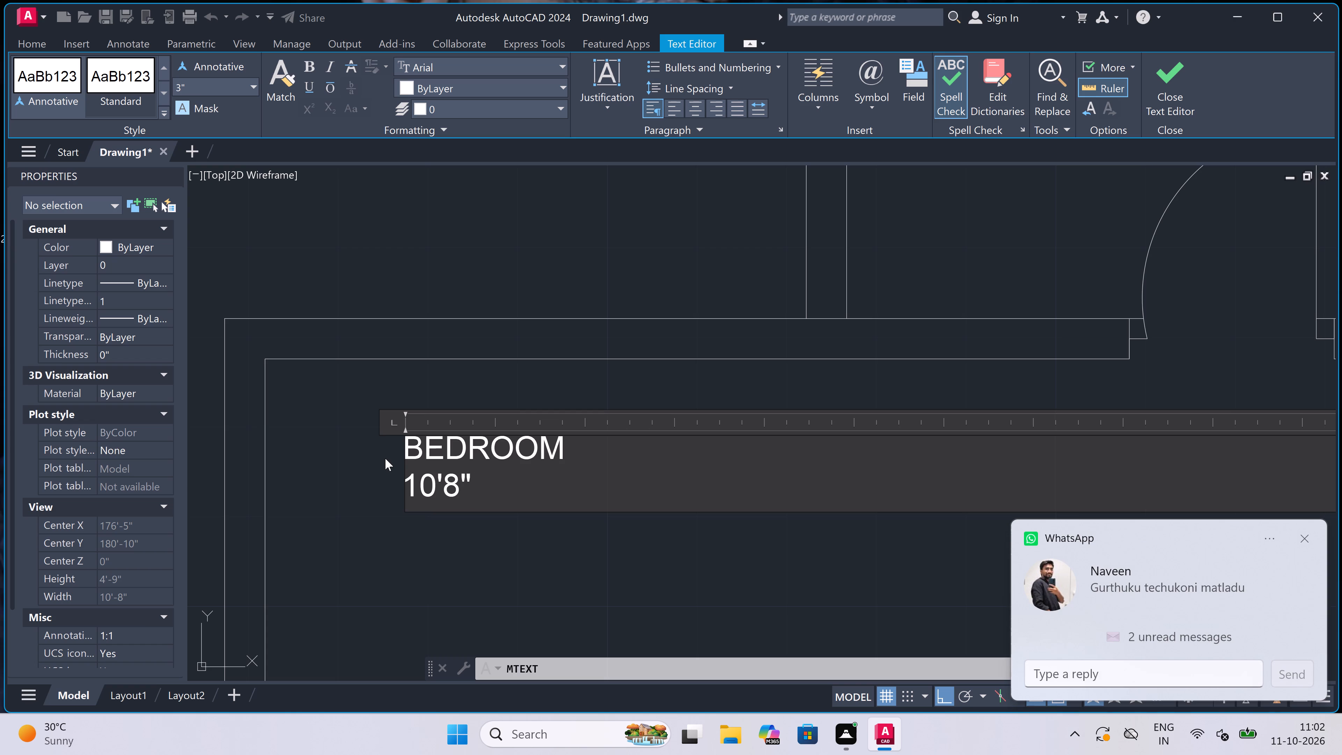
key("x")
type("12")
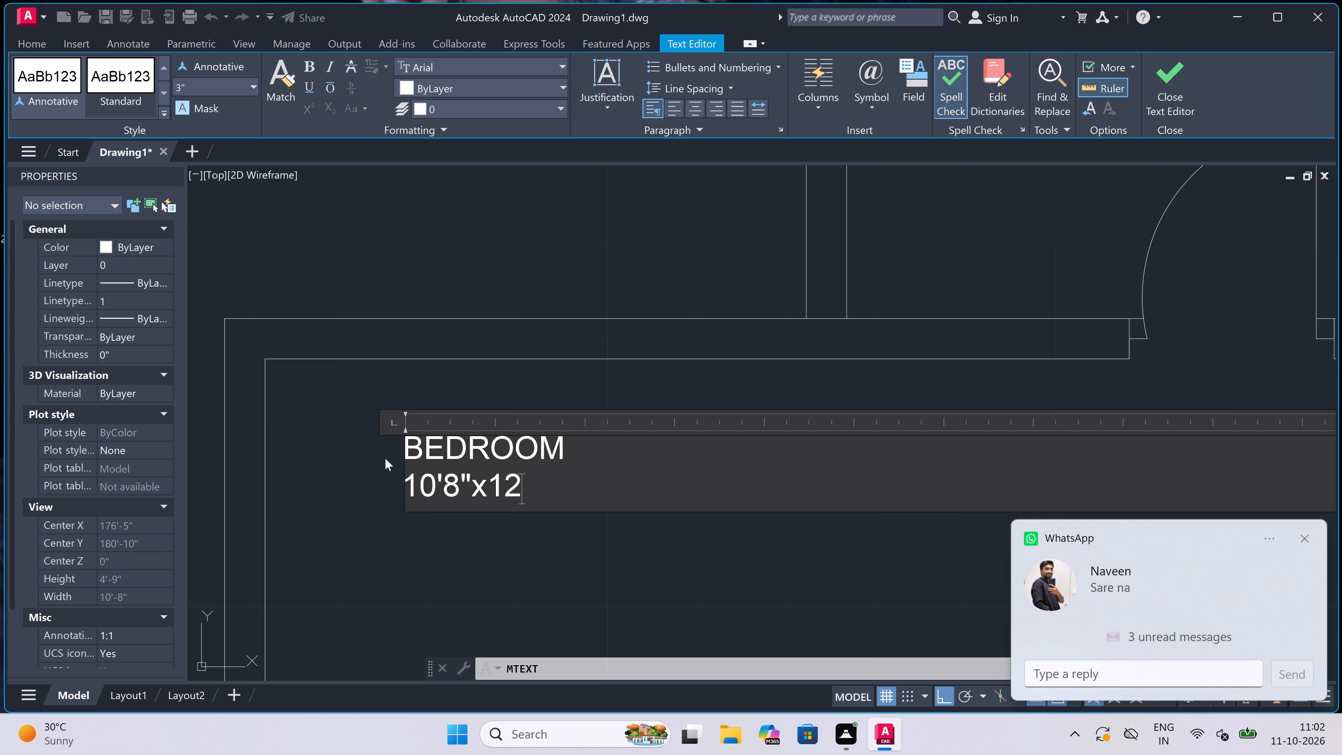
type("'0")
key("shift+quotedbl")
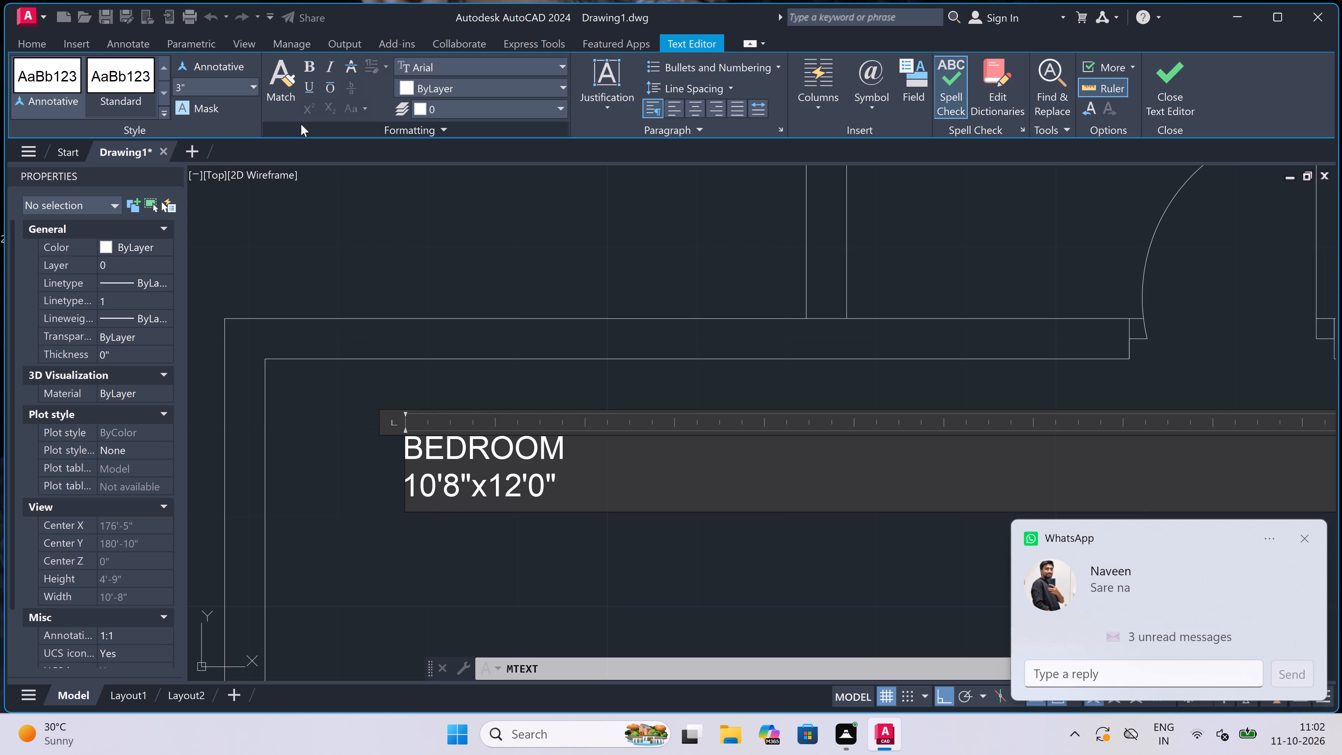
left_click(361, 496)
Place a multiline text box just inside the north wall of the original plan, starting in the second northern room from the west.
scroll(361, 495, "down", 7)
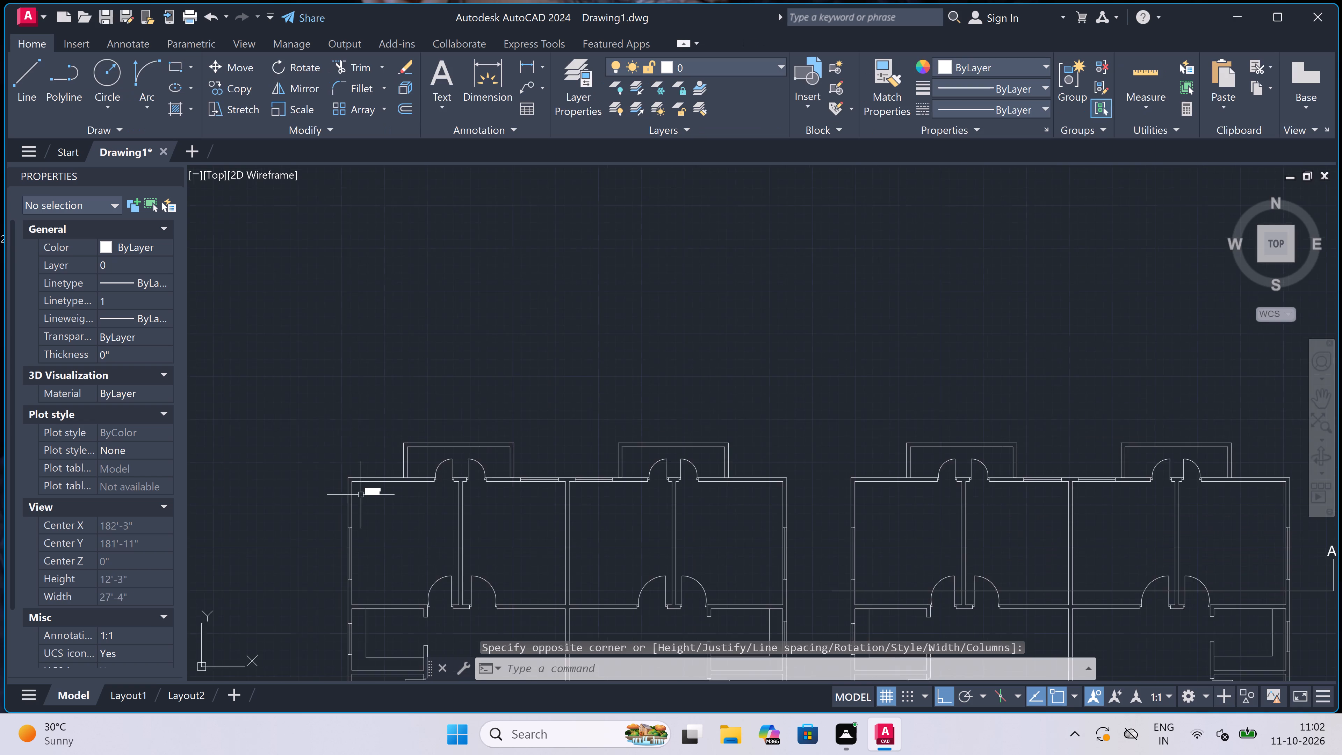
scroll(361, 495, "down", 3)
scroll(401, 501, "up", 4)
scroll(370, 434, "up", 2)
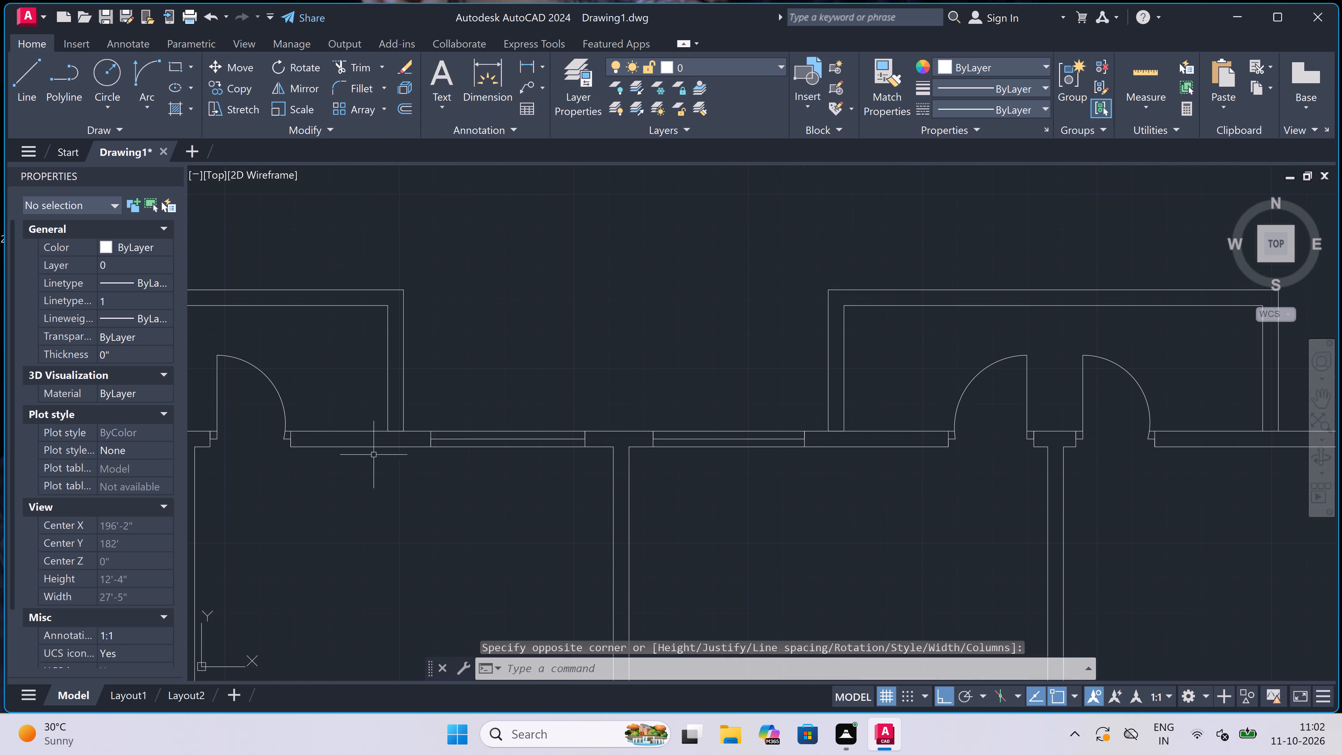
scroll(374, 474, "up", 1)
key("space")
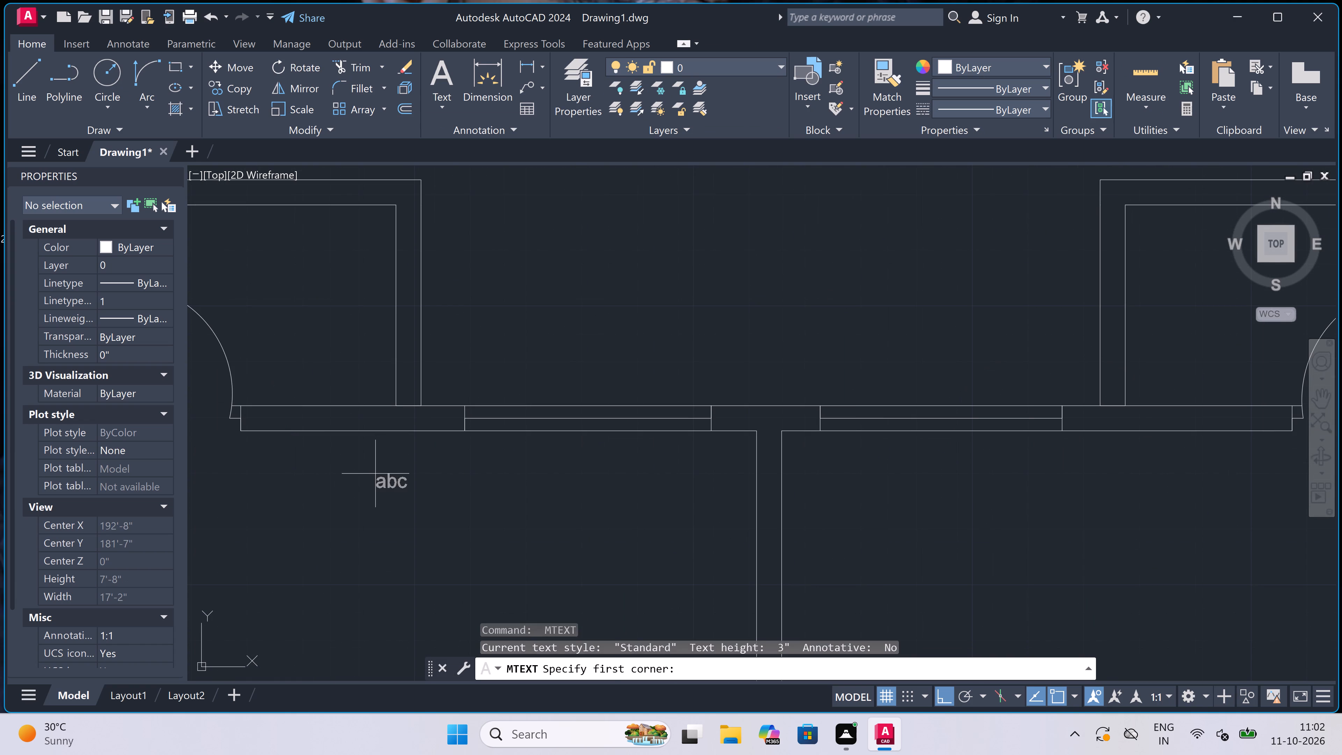
scroll(378, 466, "down", 2)
scroll(366, 461, "up", 2)
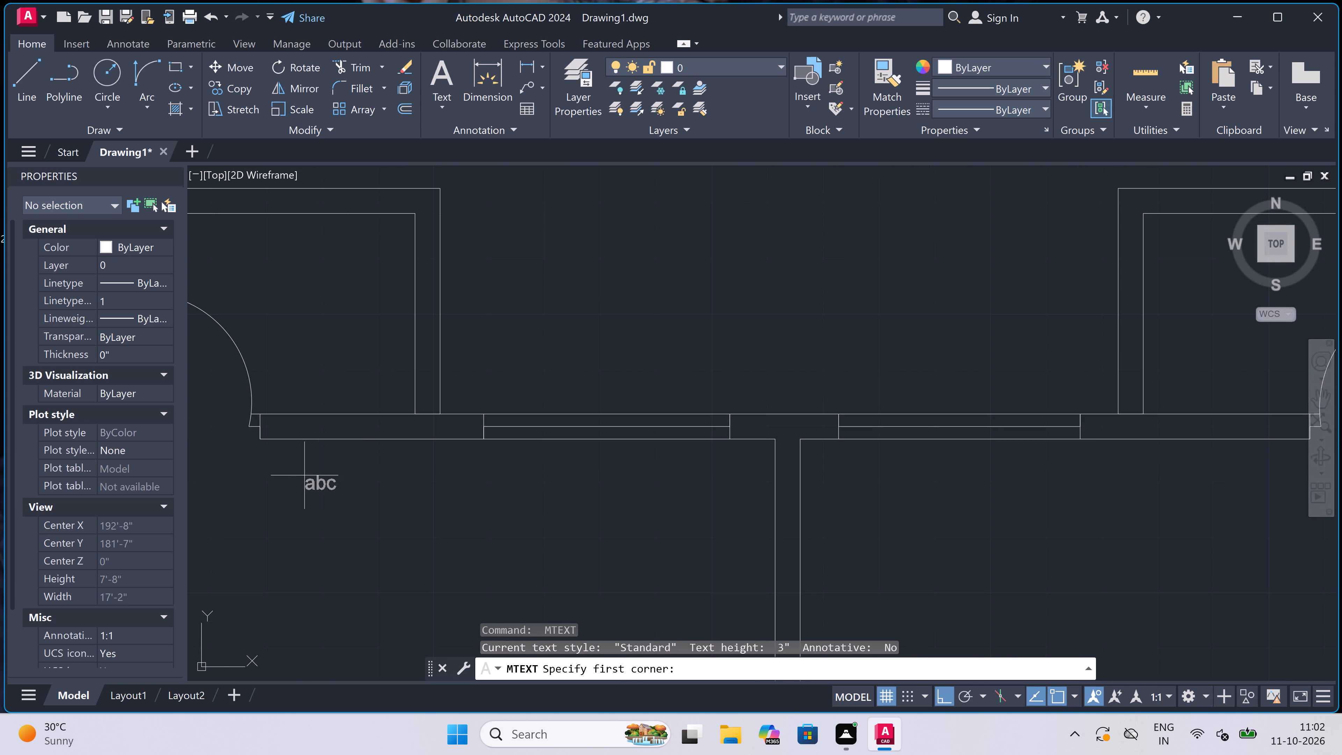
double_click(304, 476)
left_click(1039, 492)
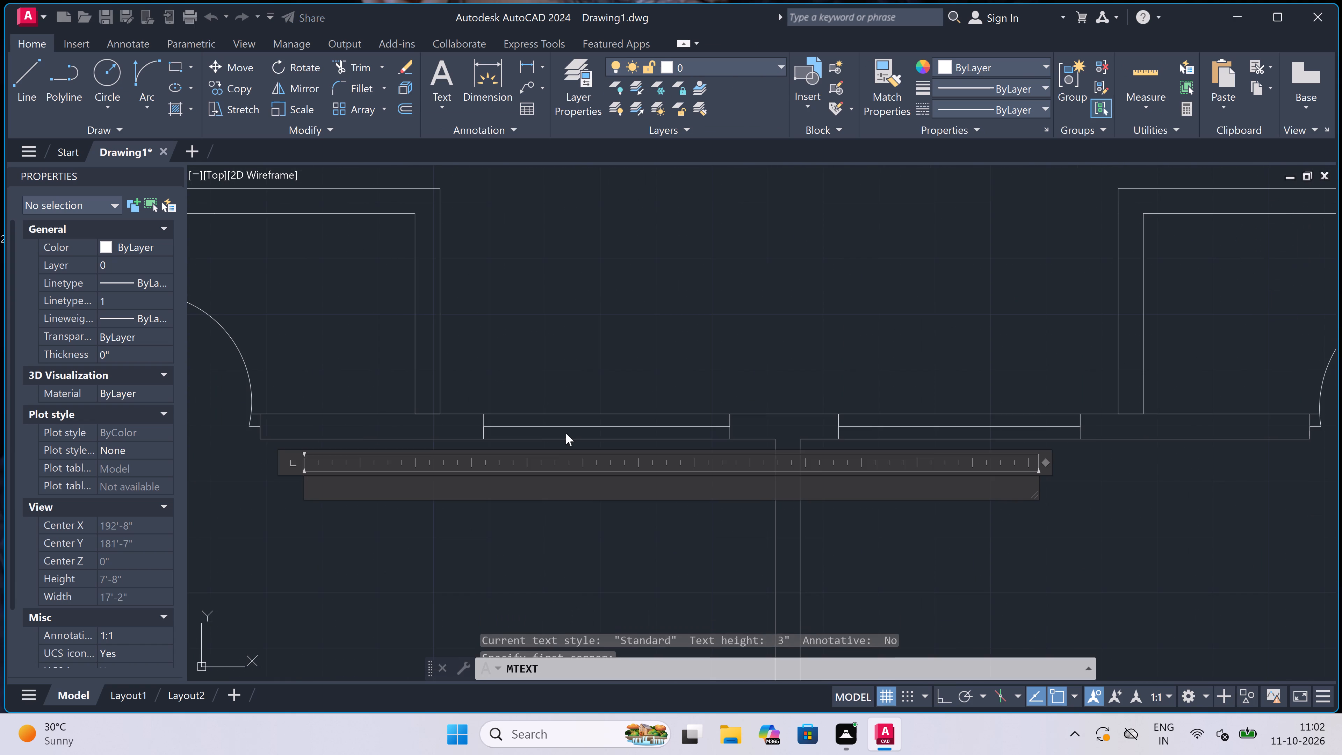
Enter BEDROOM with 10'0"x12'0" on a second line as the label of the second northern room from the west.
scroll(351, 494, "down", 2)
scroll(320, 508, "up", 3)
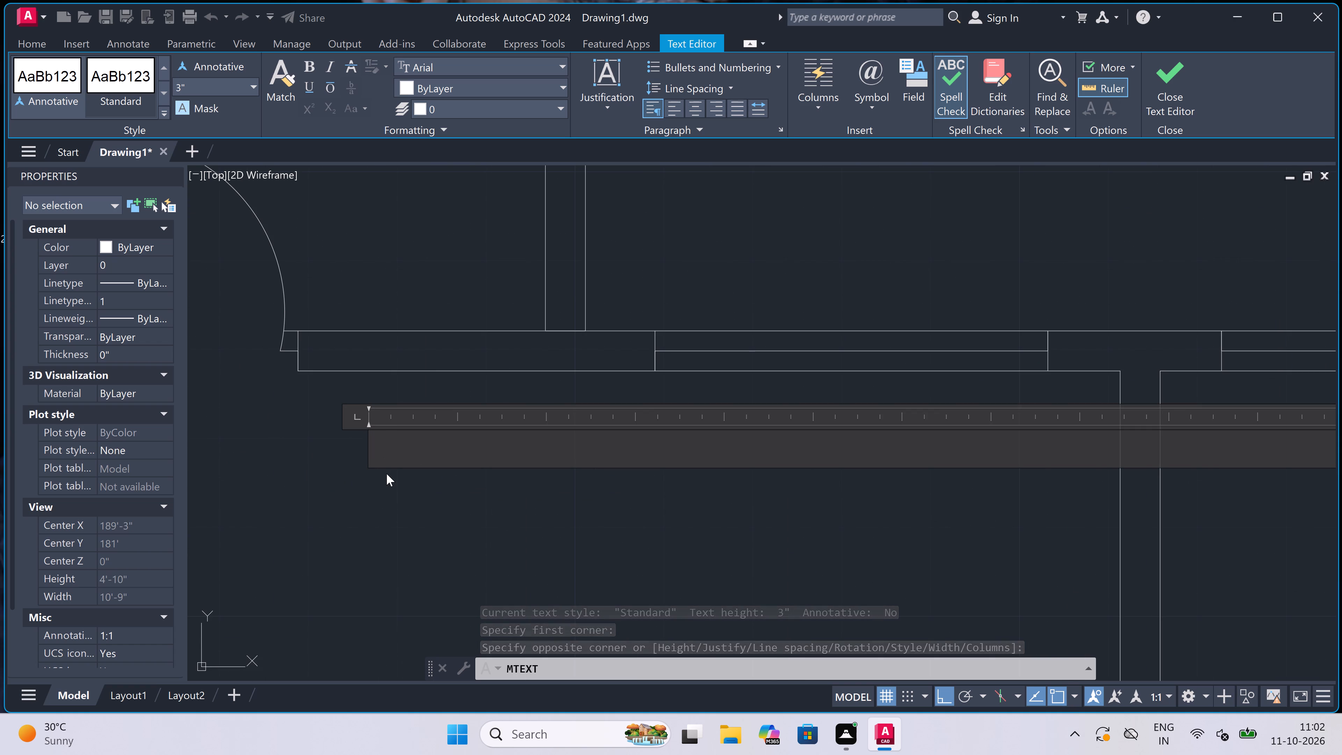
type("BEDROOM")
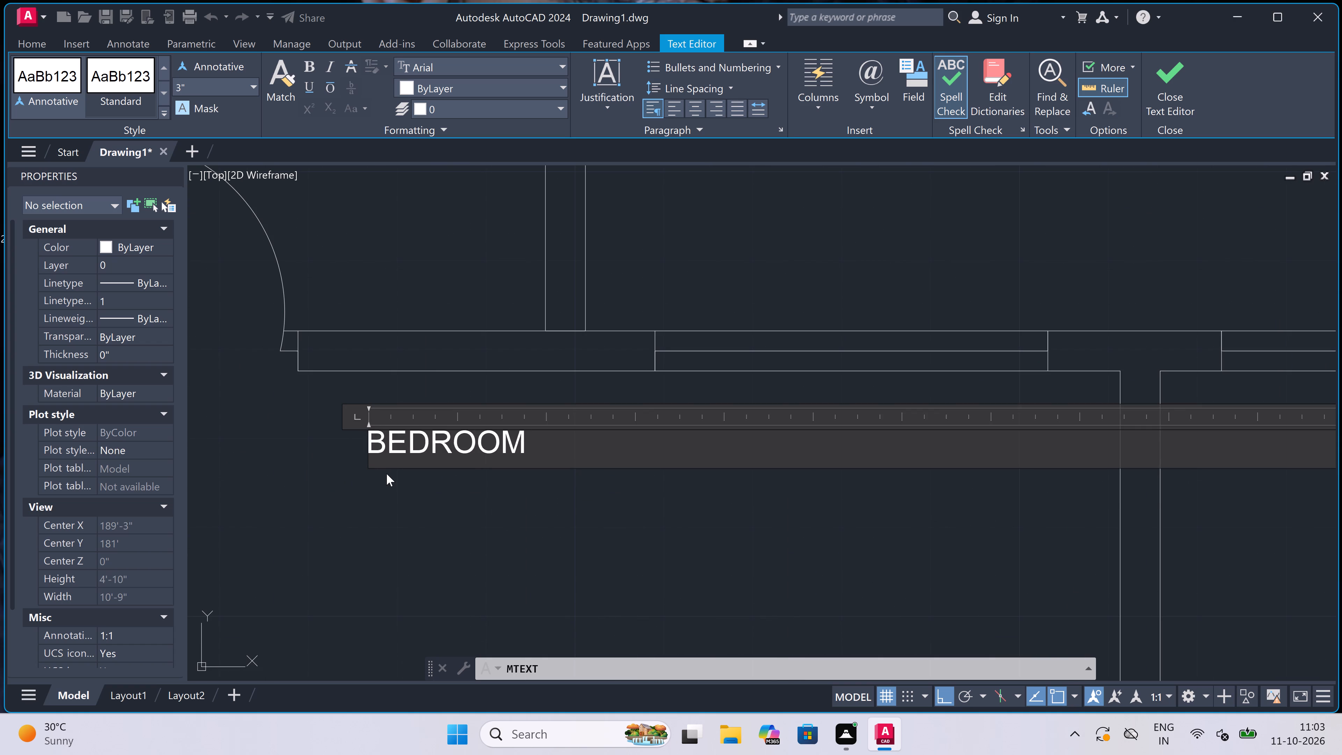
key("Return")
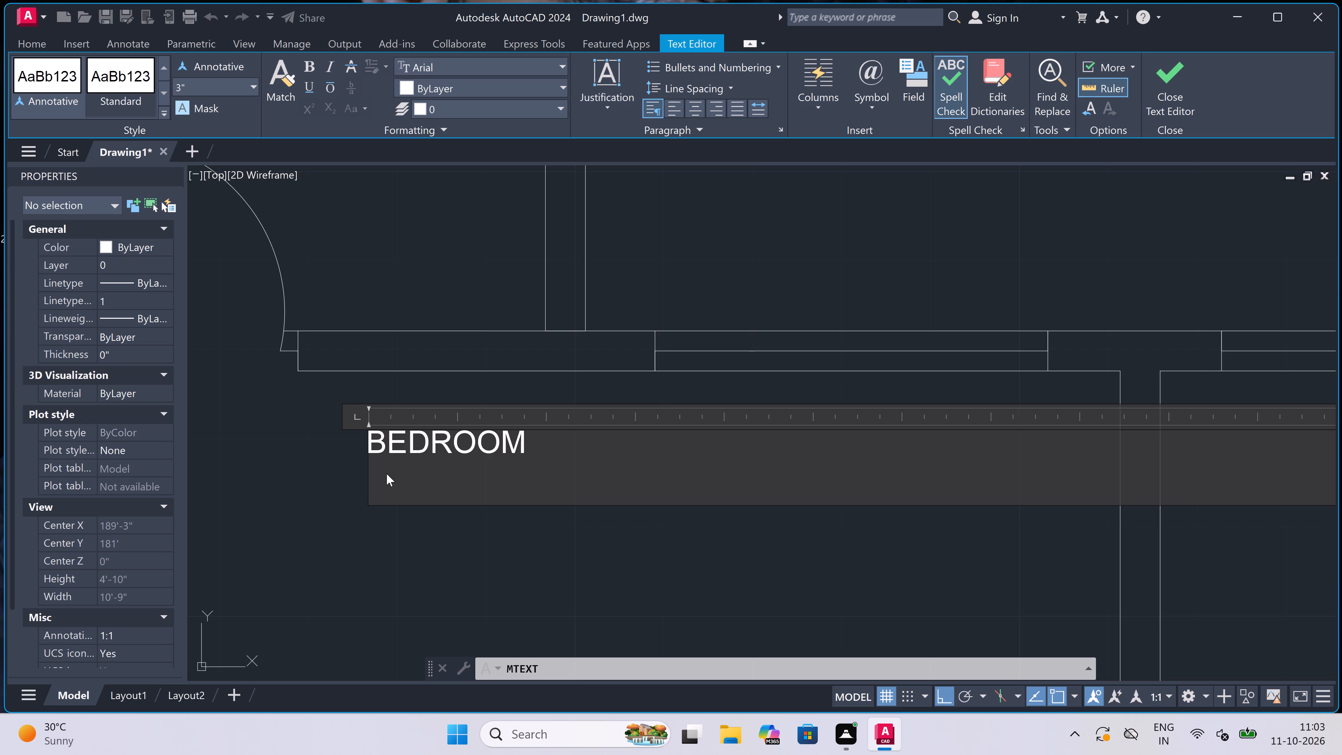
key("1")
type("0'0")
key("shift+quotedbl")
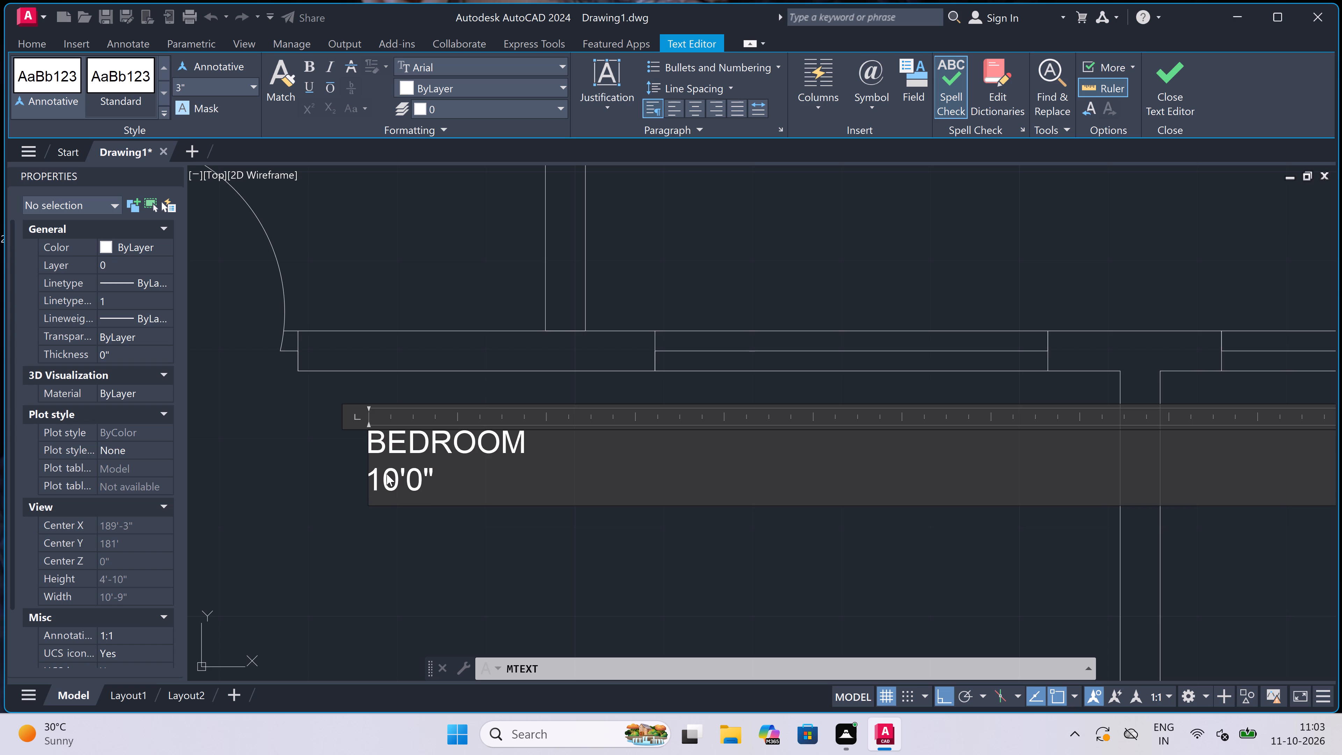
key("x")
type("12'0\"")
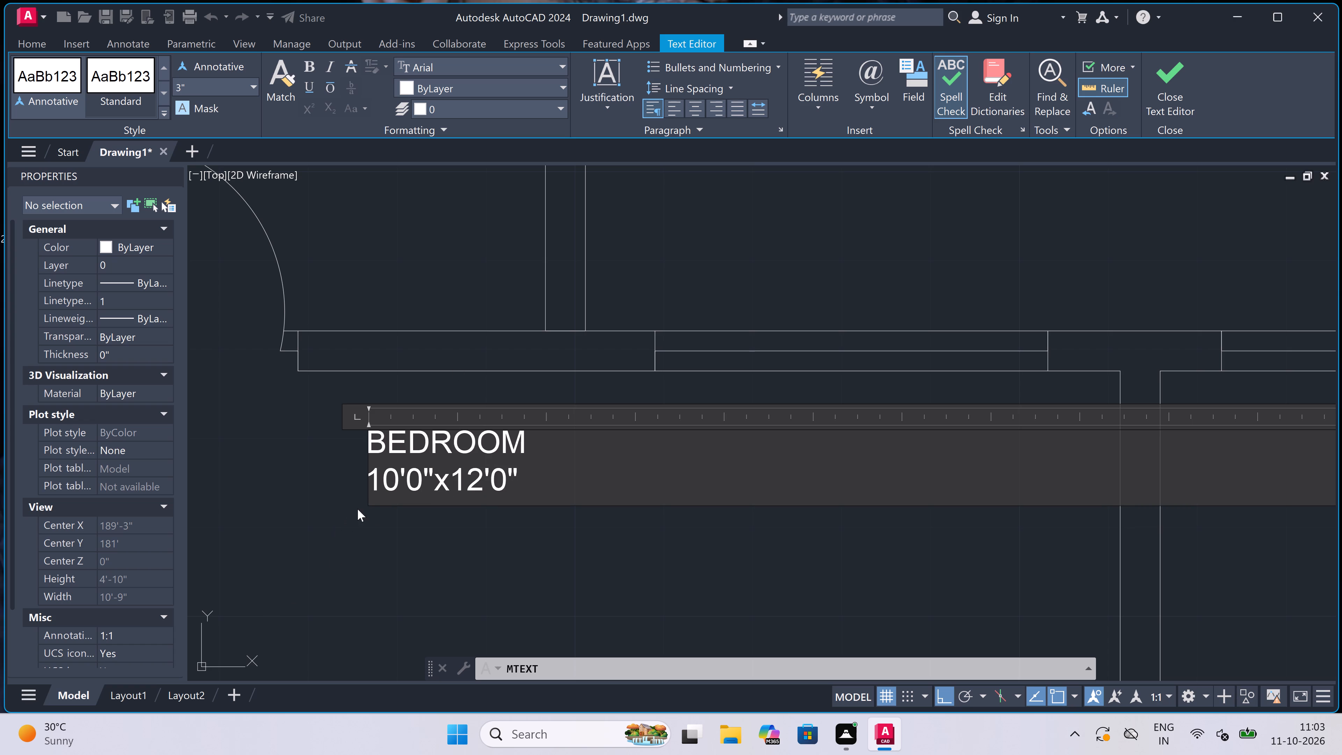
left_click(358, 509)
Place a multiline text box just inside the north wall of the original plan, starting in the third northern room from the west.
scroll(367, 437, "down", 7)
scroll(408, 446, "up", 3)
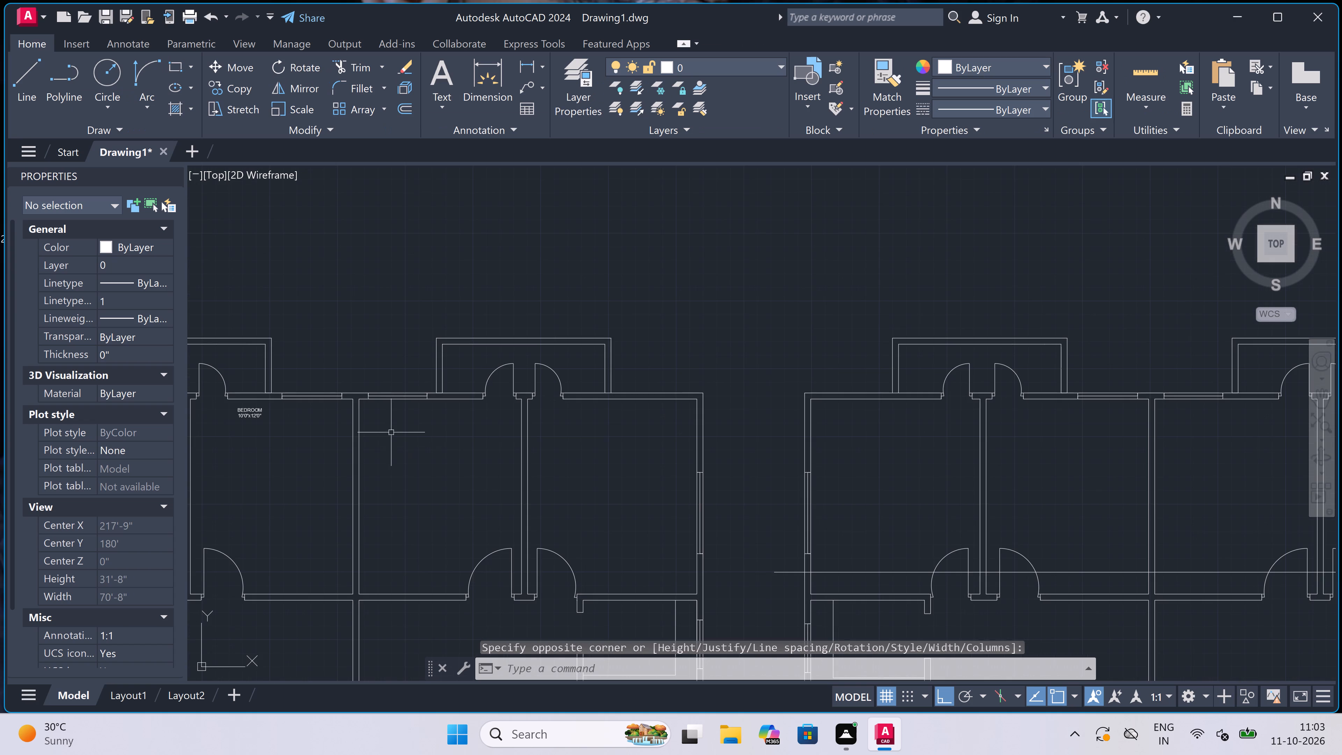
scroll(391, 386, "up", 2)
key("space")
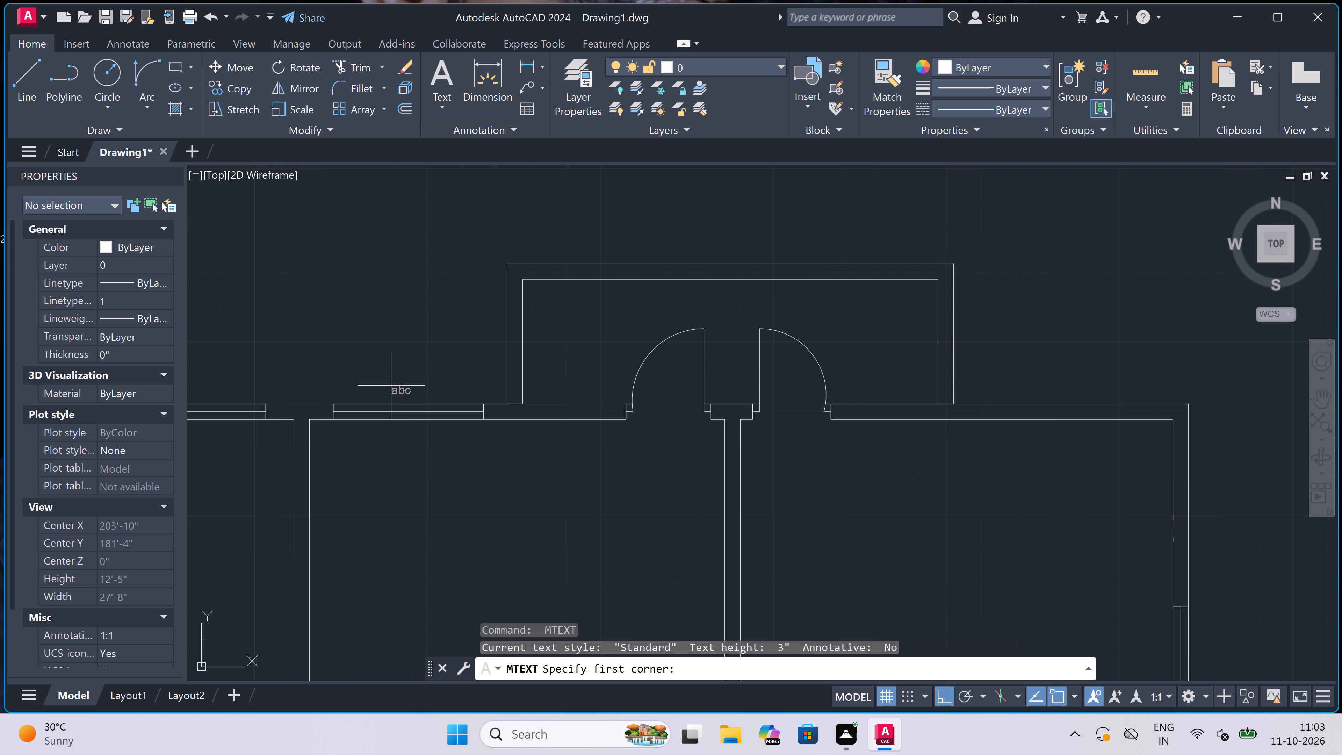
scroll(391, 386, "up", 1)
left_click_drag(368, 486, 382, 493)
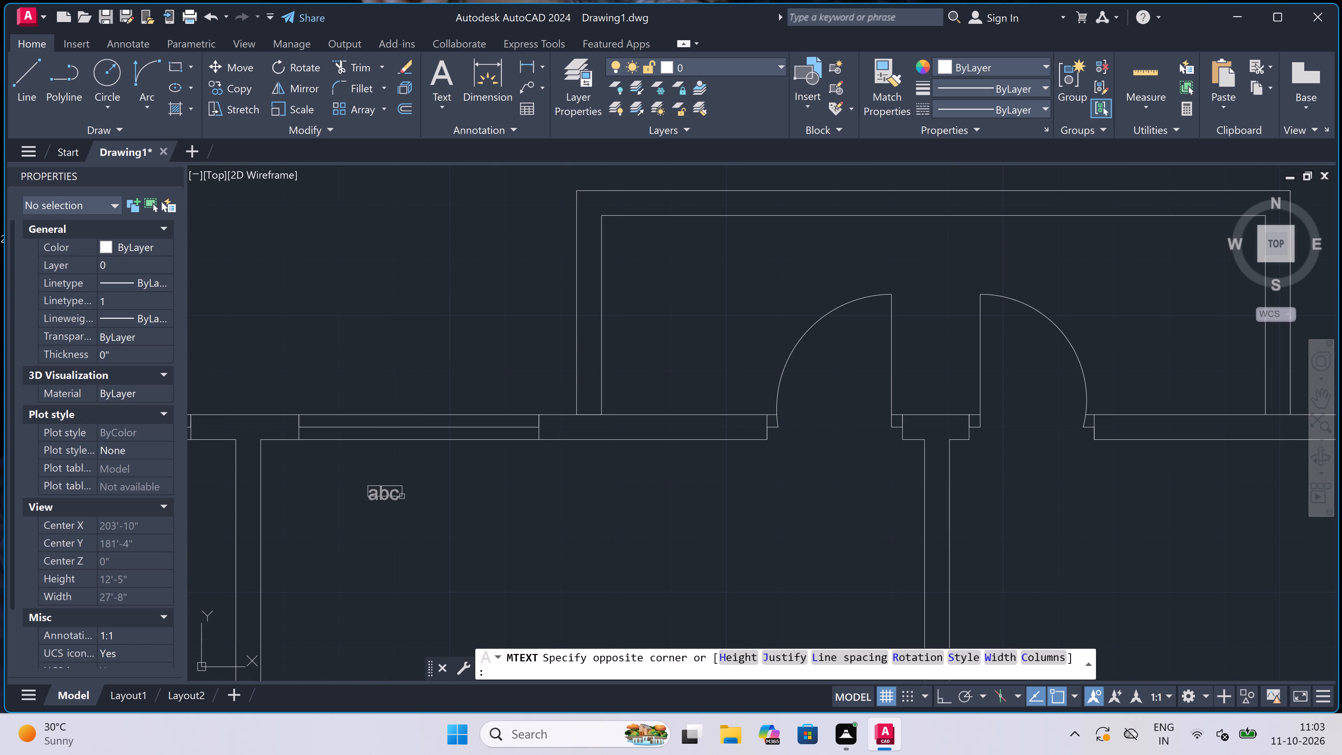
left_click(933, 528)
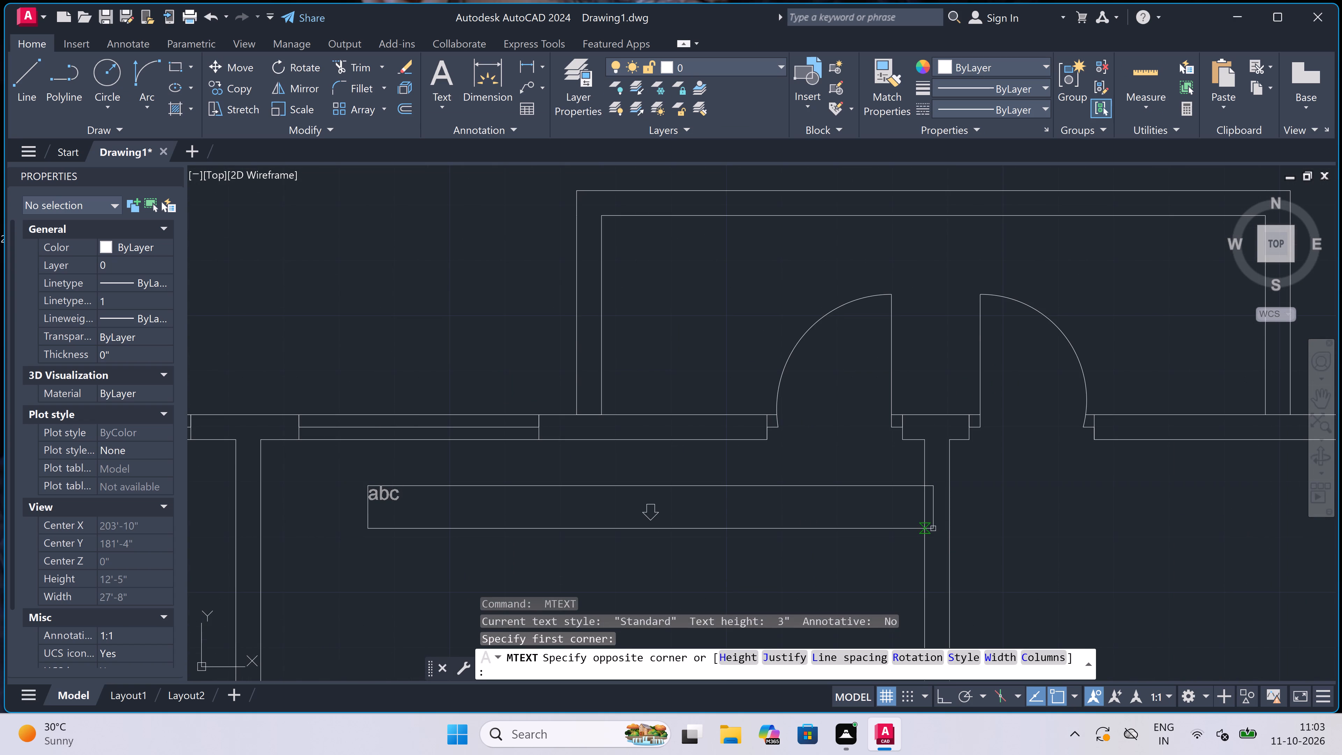
Enter BEDROOM with 10'0"12'0" on a second line as the label of the third northern room from the west.
scroll(499, 276, "down", 1)
scroll(467, 380, "up", 3)
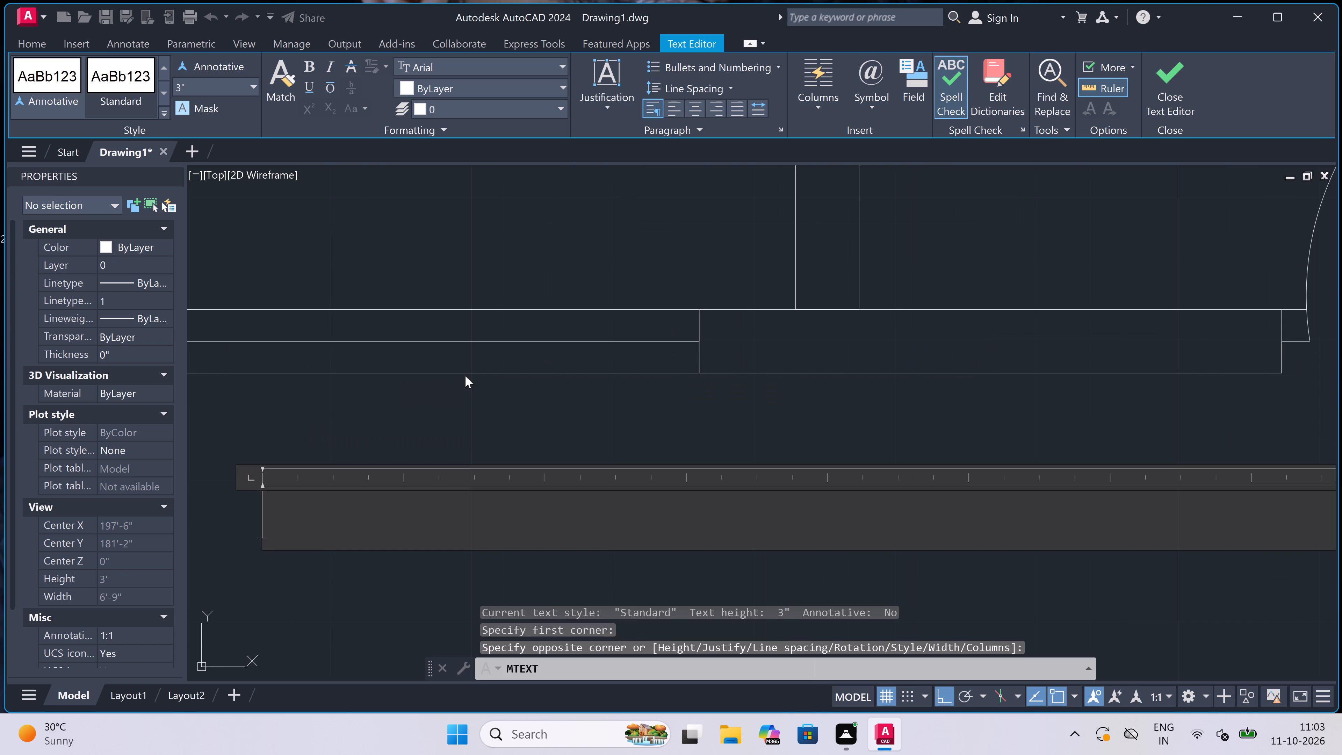
type("BEDROOM")
key("Return")
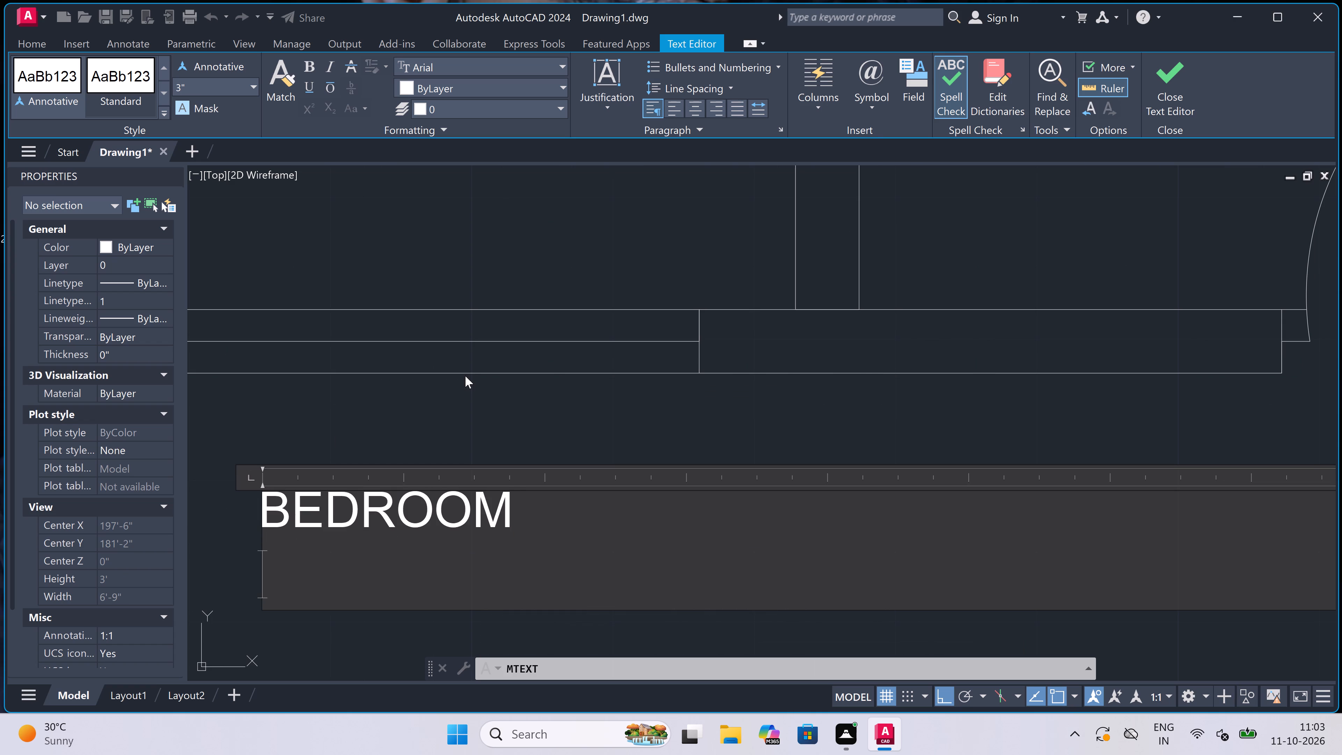
scroll(459, 381, "down", 1)
scroll(404, 467, "up", 1)
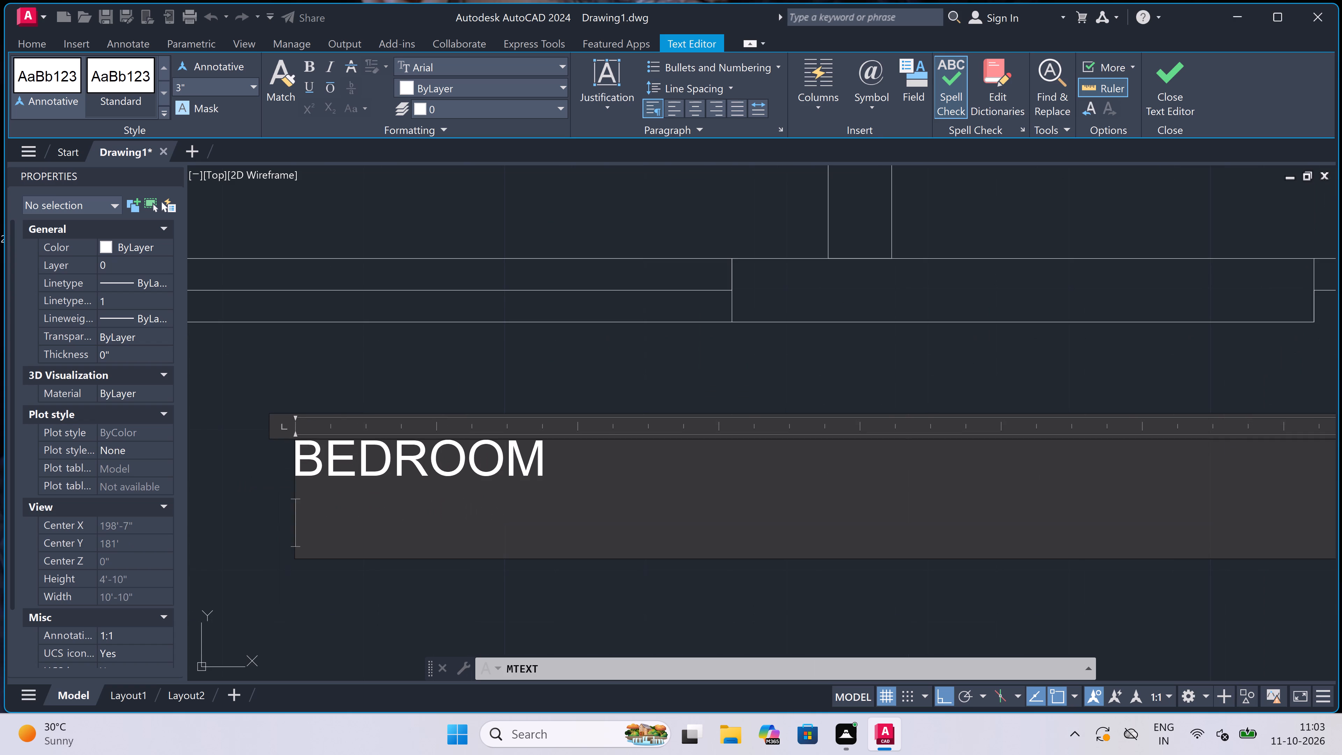
type("10'0")
key("shift+quotedbl")
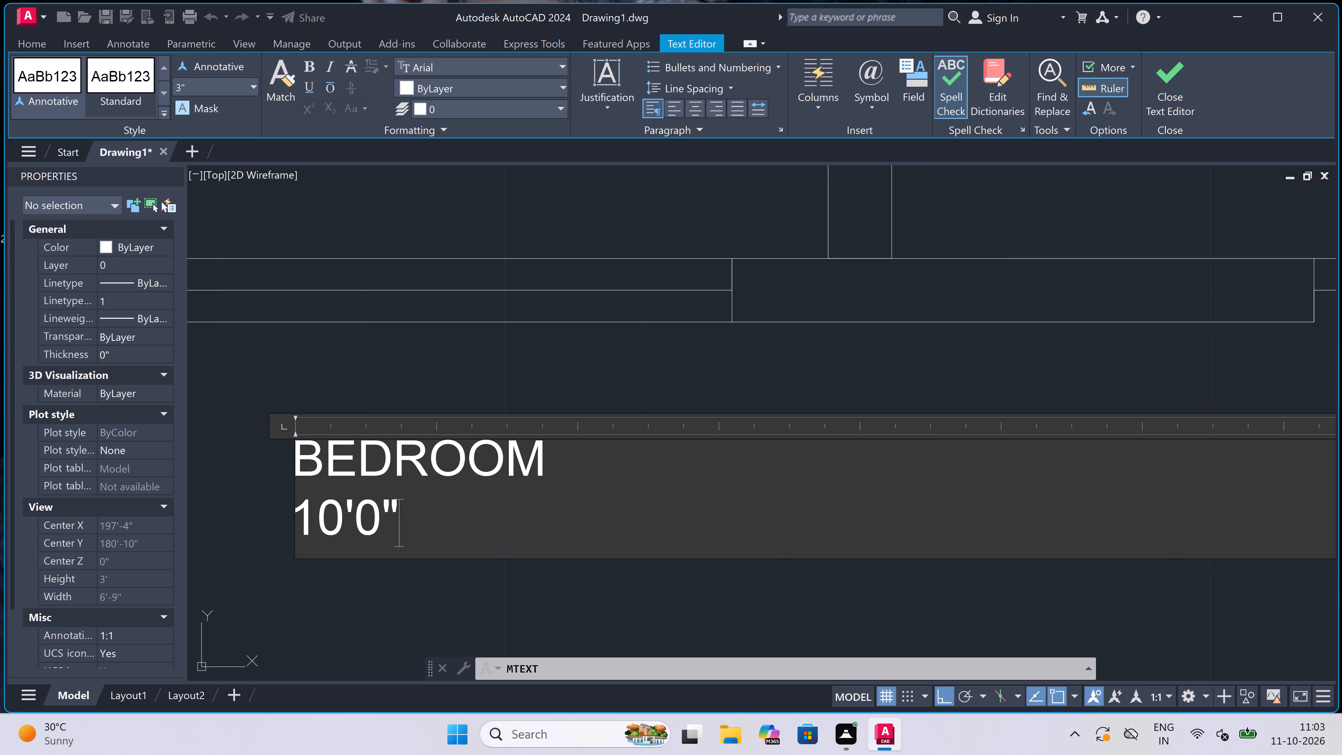
type("12")
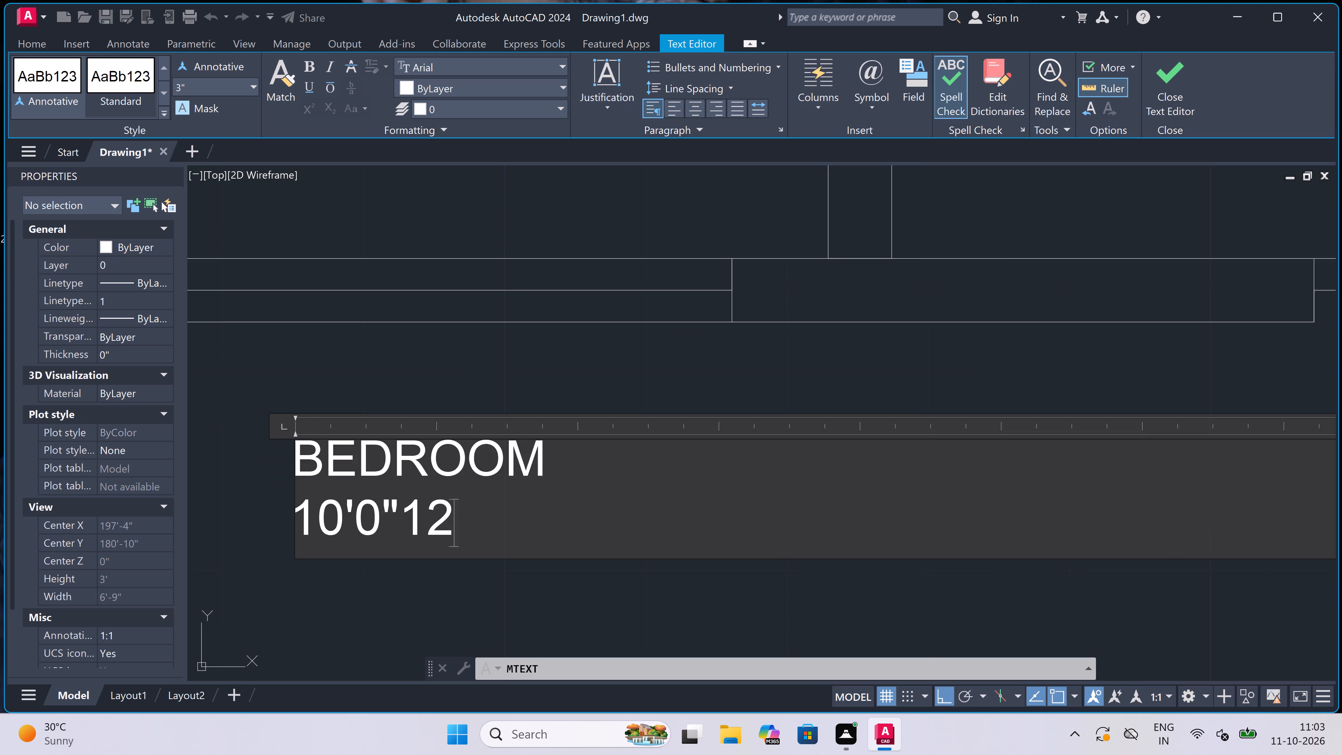
type("'0\"")
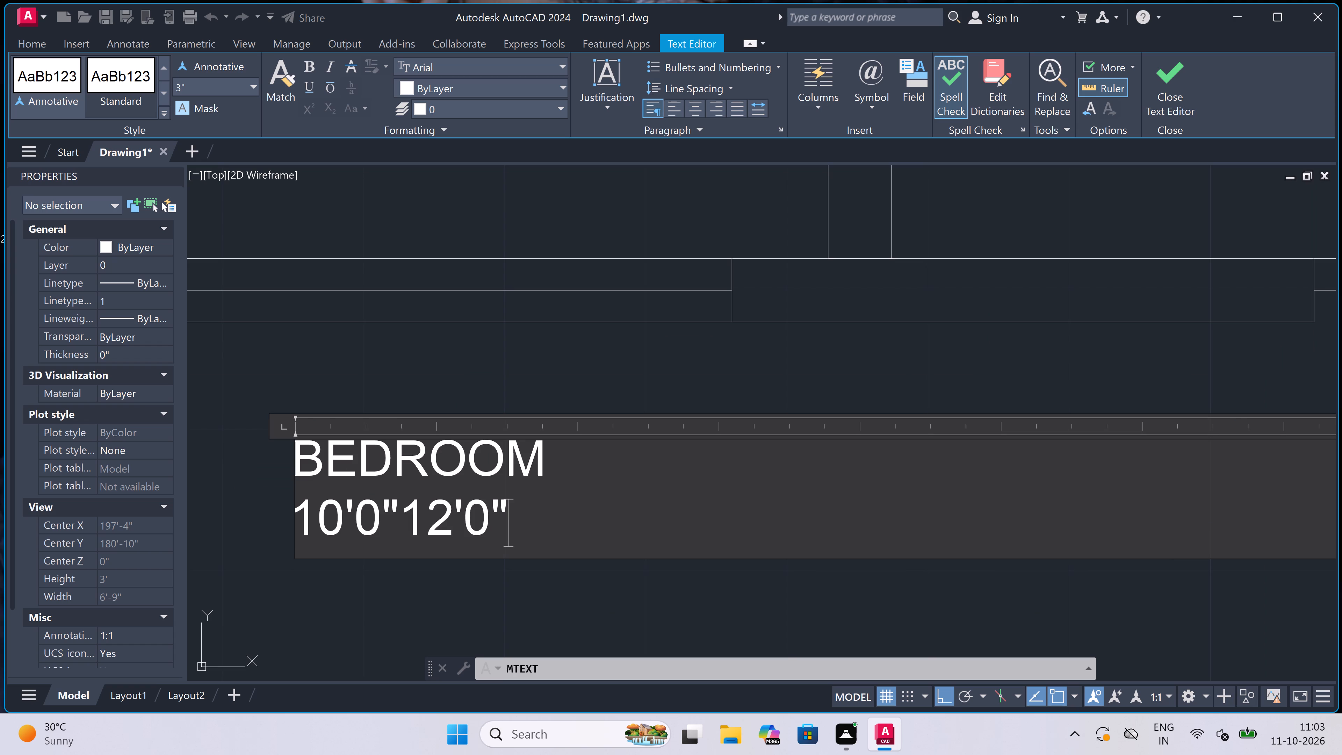
left_click(379, 364)
Place a multiline text box just inside the north wall of the original plan, starting in its northeast room.
scroll(380, 358, "down", 11)
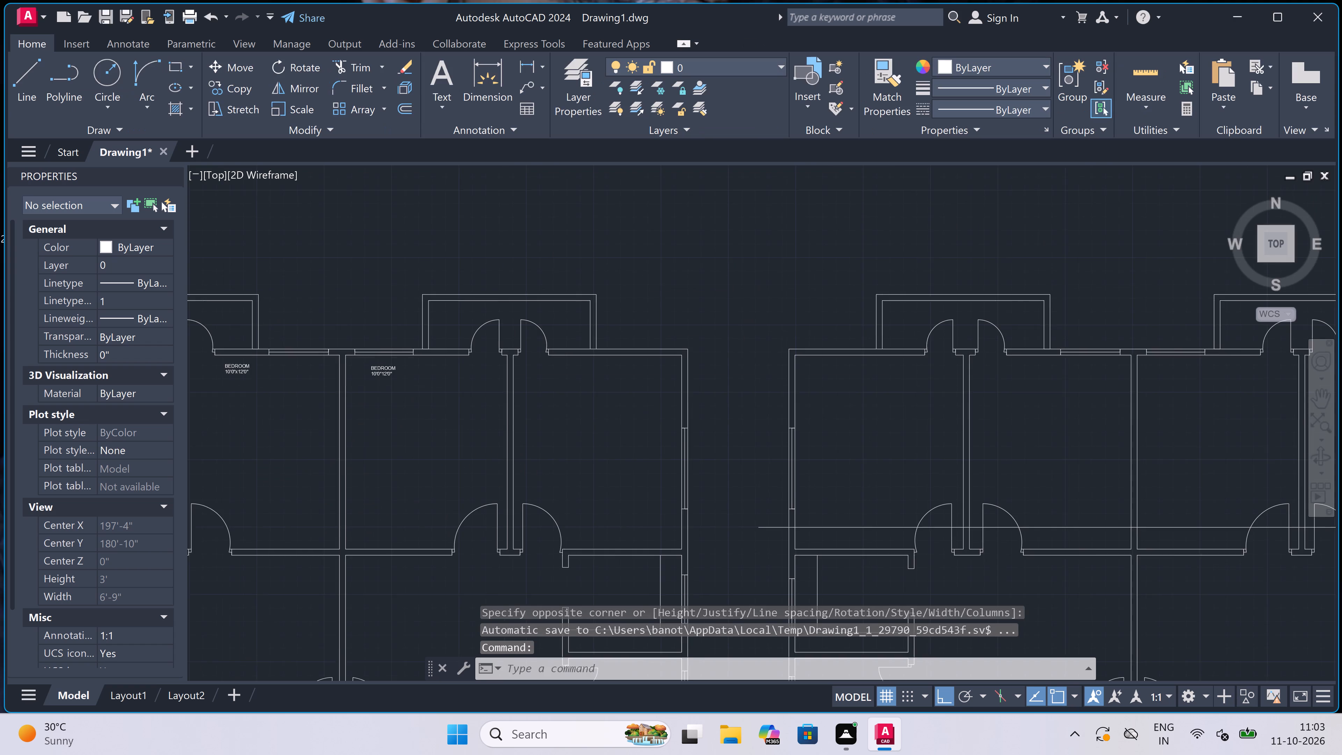
scroll(380, 358, "down", 1)
scroll(425, 356, "up", 5)
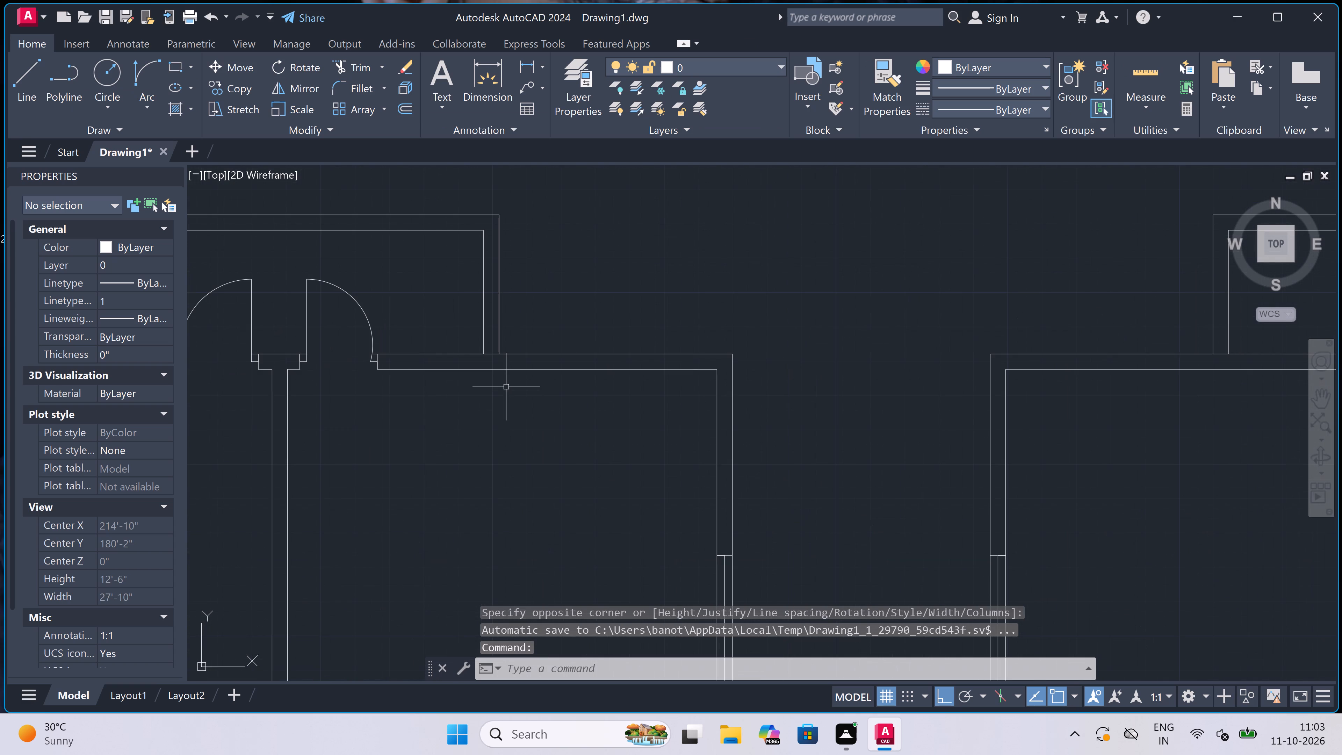
key("space")
scroll(510, 369, "up", 1)
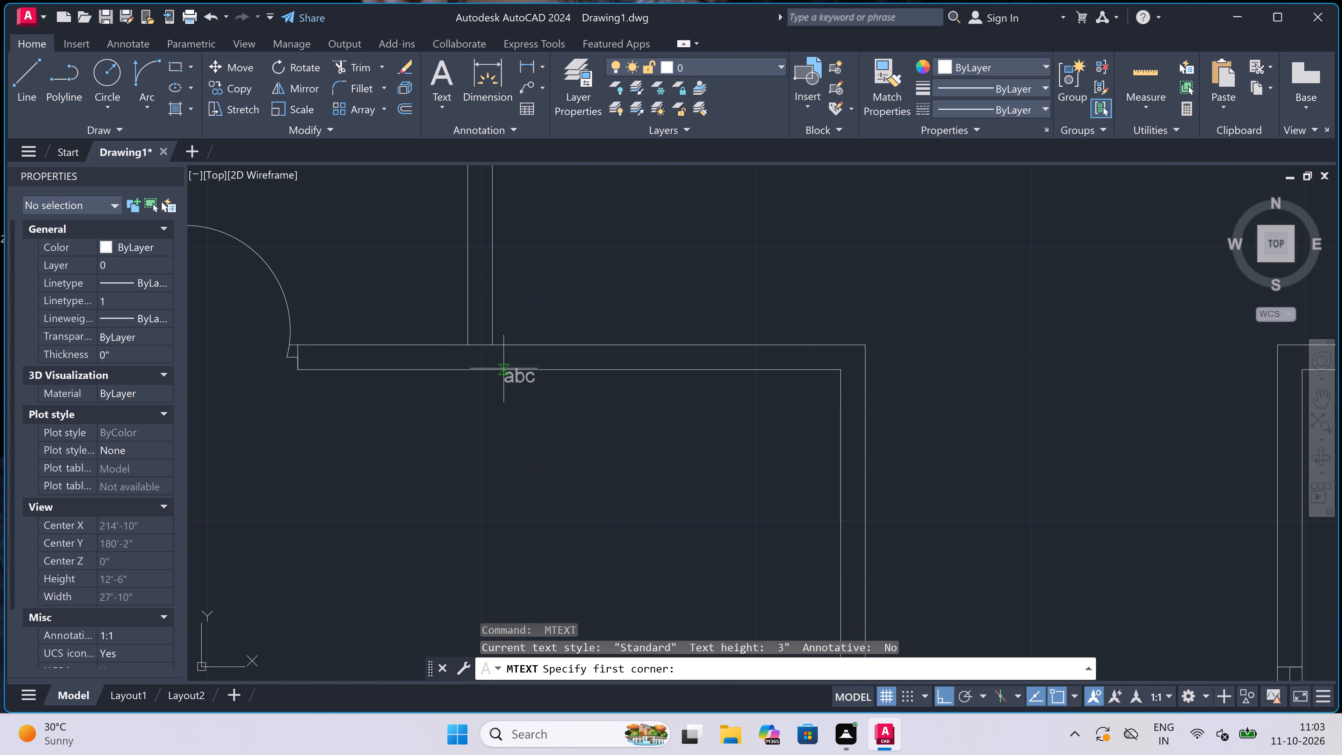
left_click_drag(364, 425, 381, 428)
left_click(1091, 432)
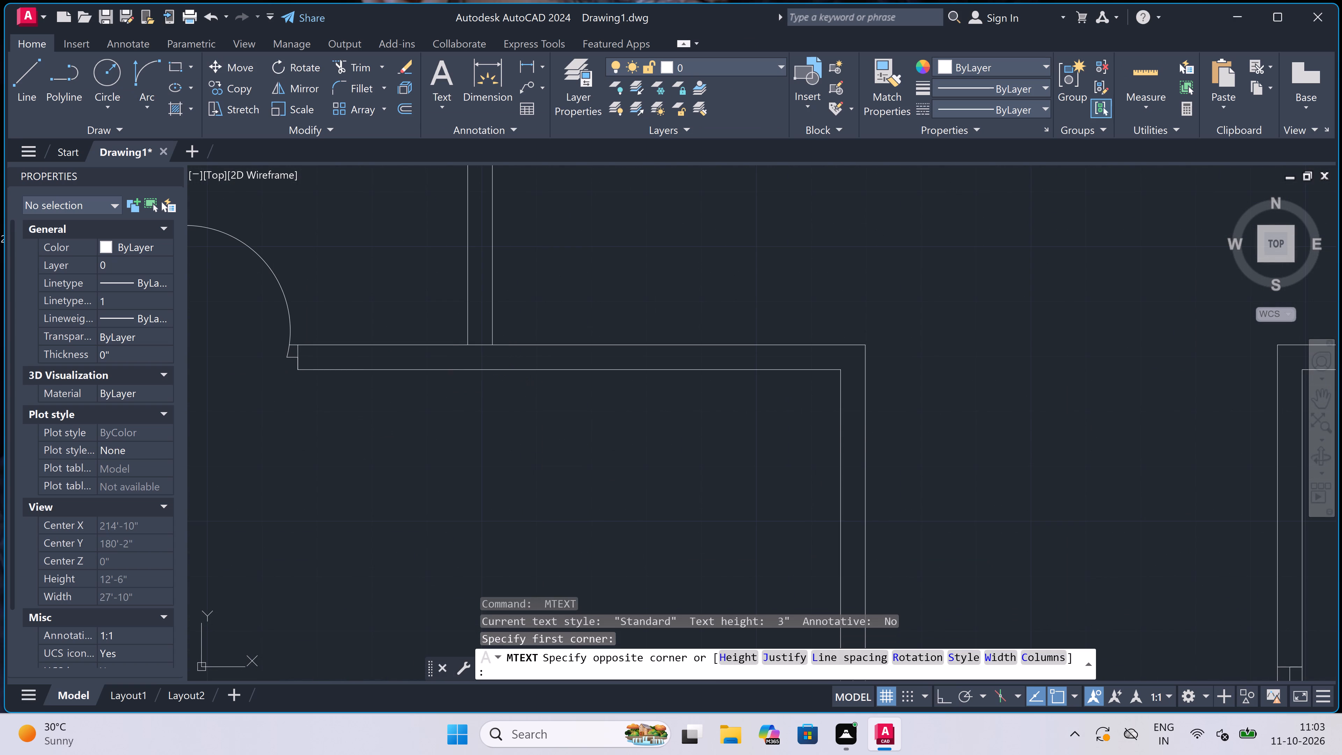
scroll(490, 469, "down", 2)
scroll(465, 447, "up", 3)
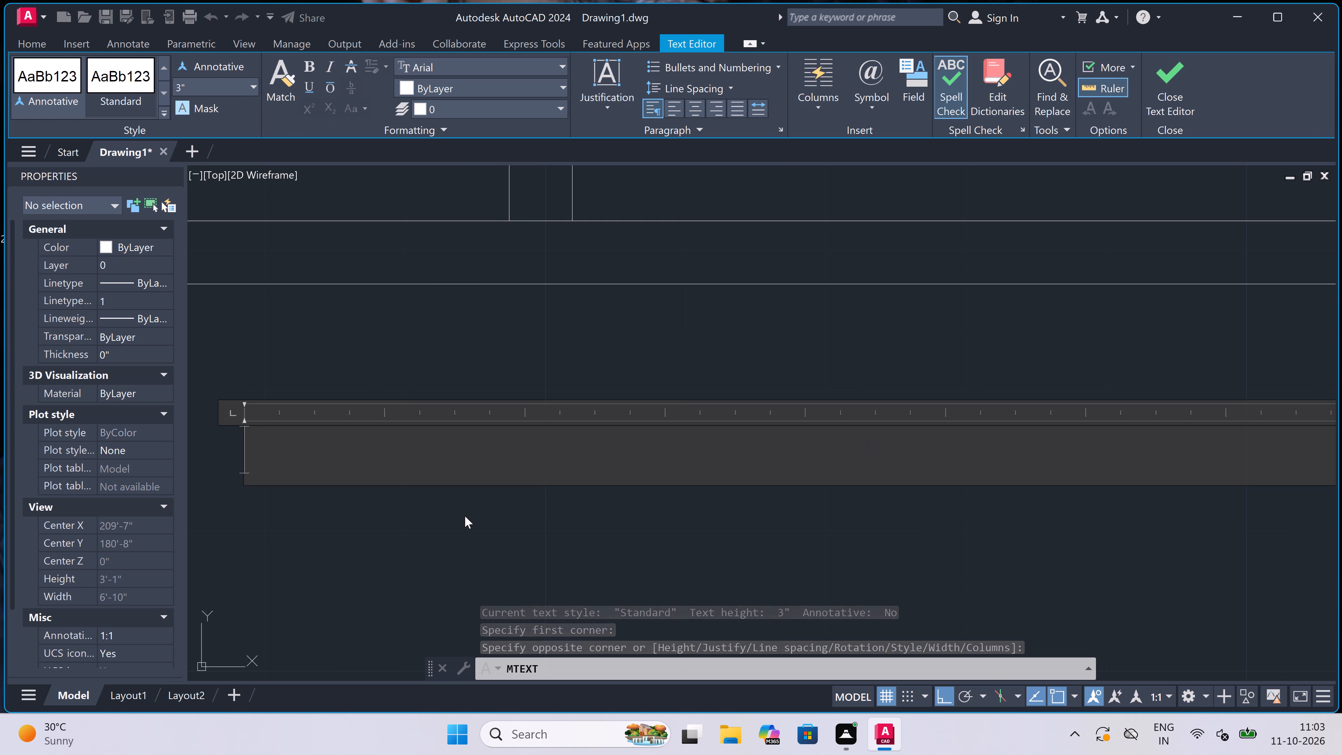
Enter BEDROOM with 10'5"x12'0" on a second line as the label of the original plan's northeast room.
type("BEDROOM")
key("Return")
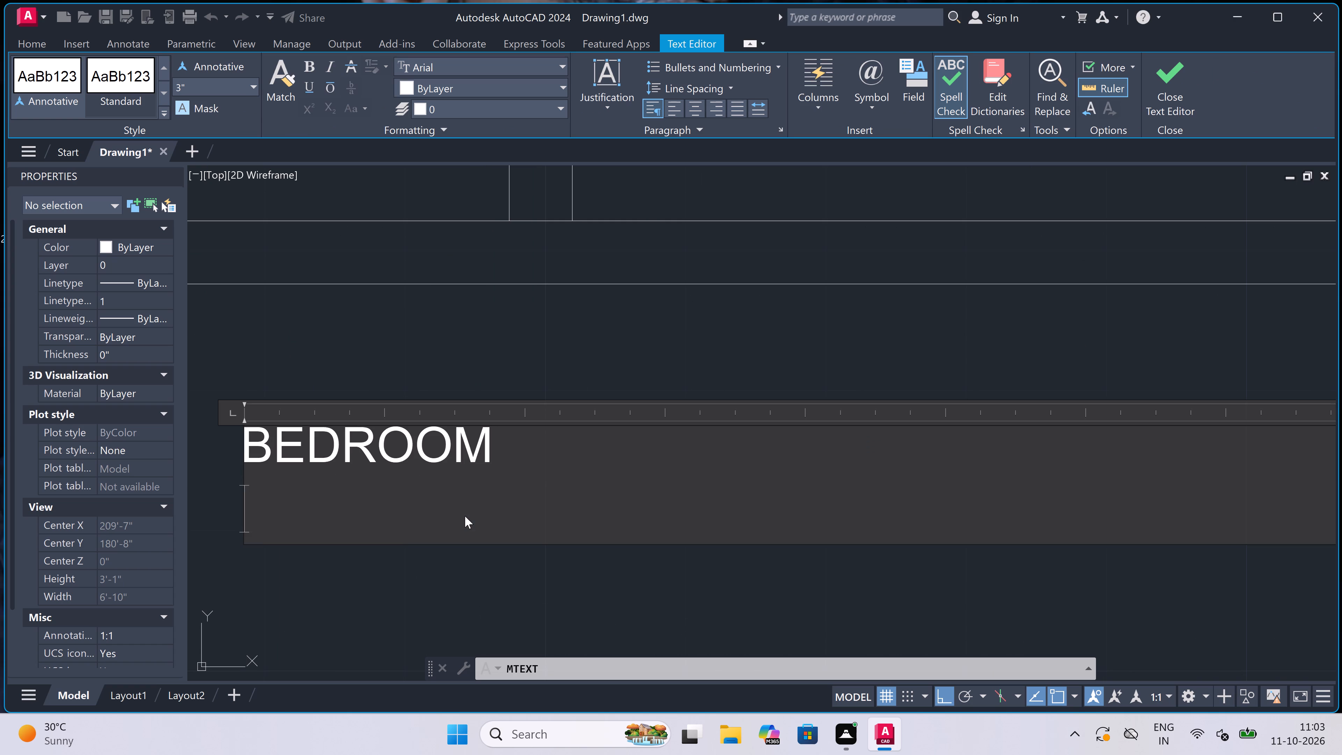
key("1")
type("0'")
key("5")
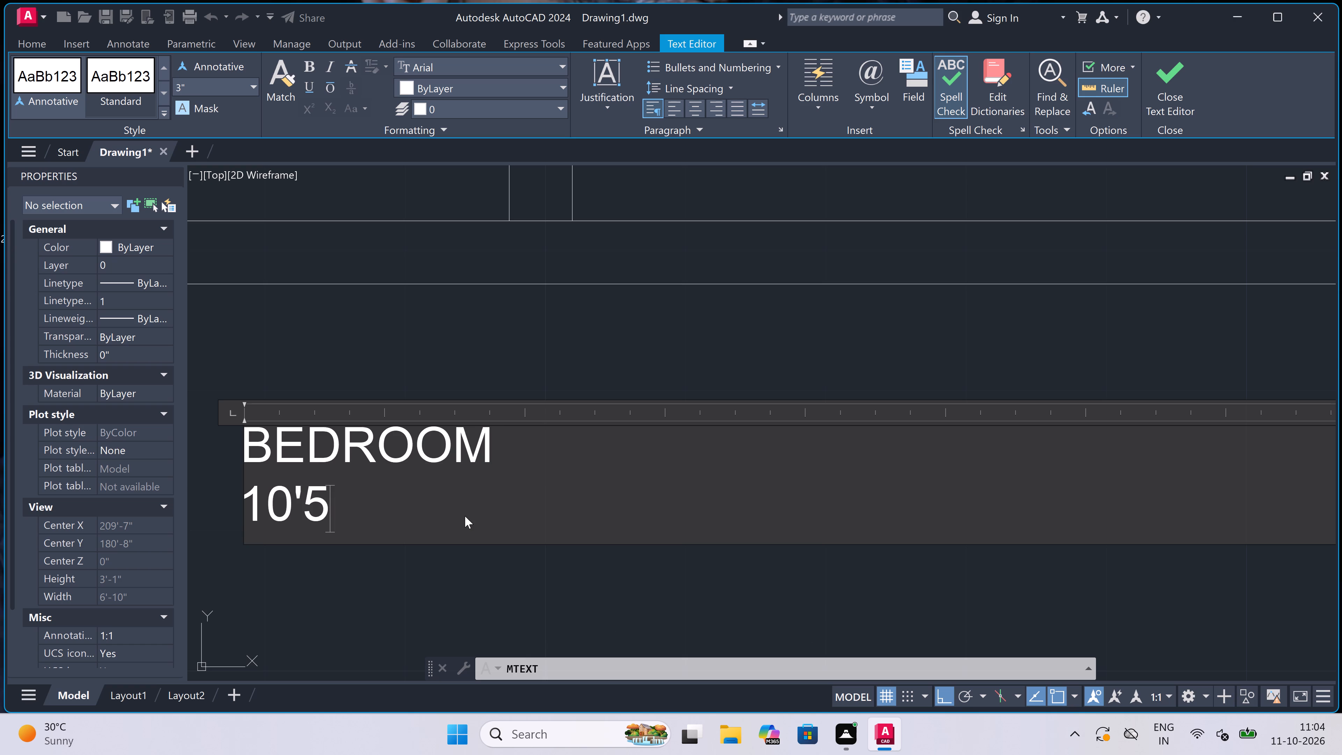
key("shift+quotedbl")
key("x")
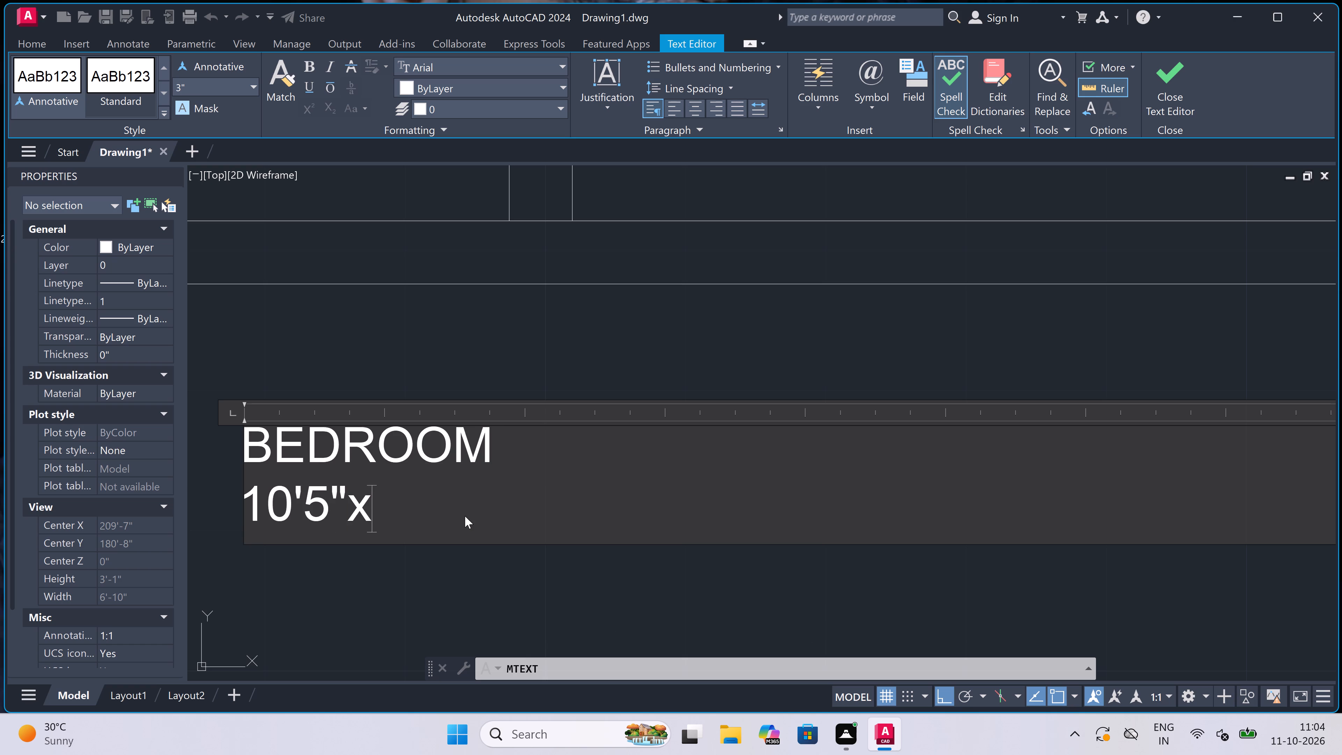
type("12'0")
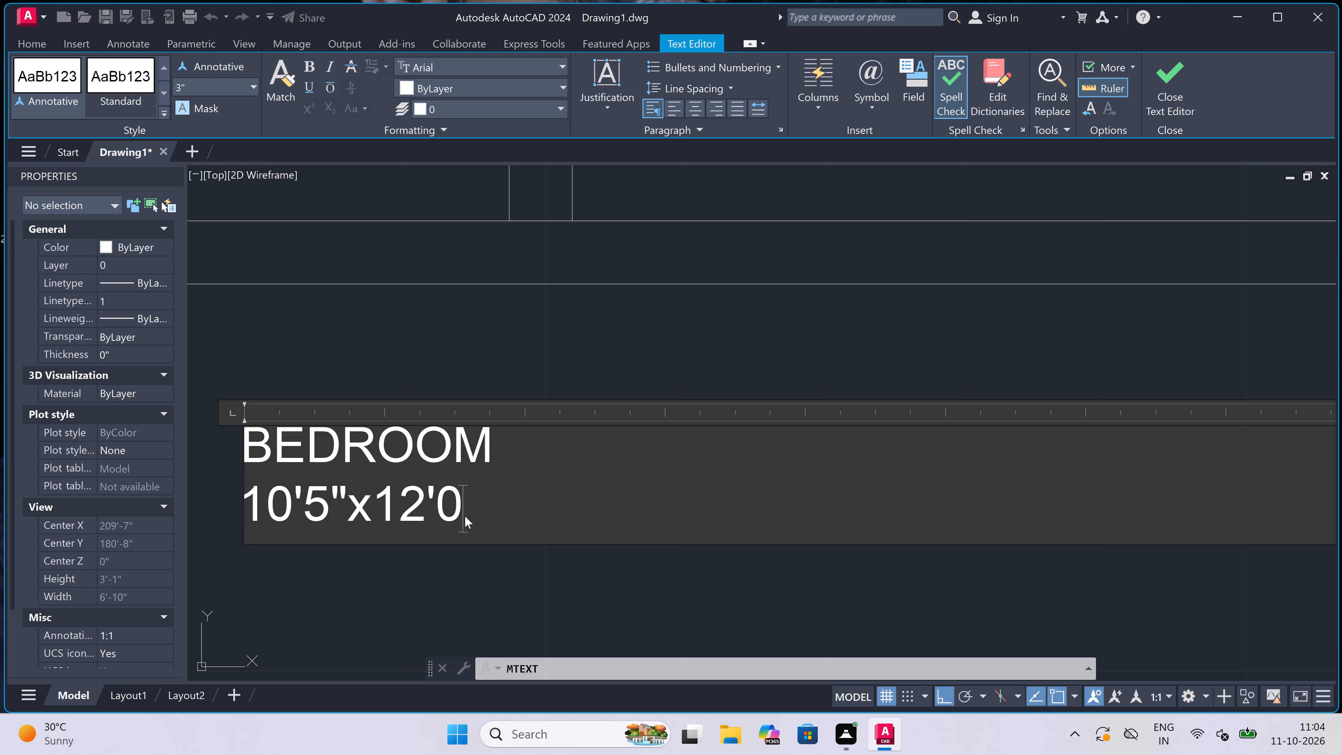
key("shift+quotedbl")
left_click_drag(472, 365, 472, 370)
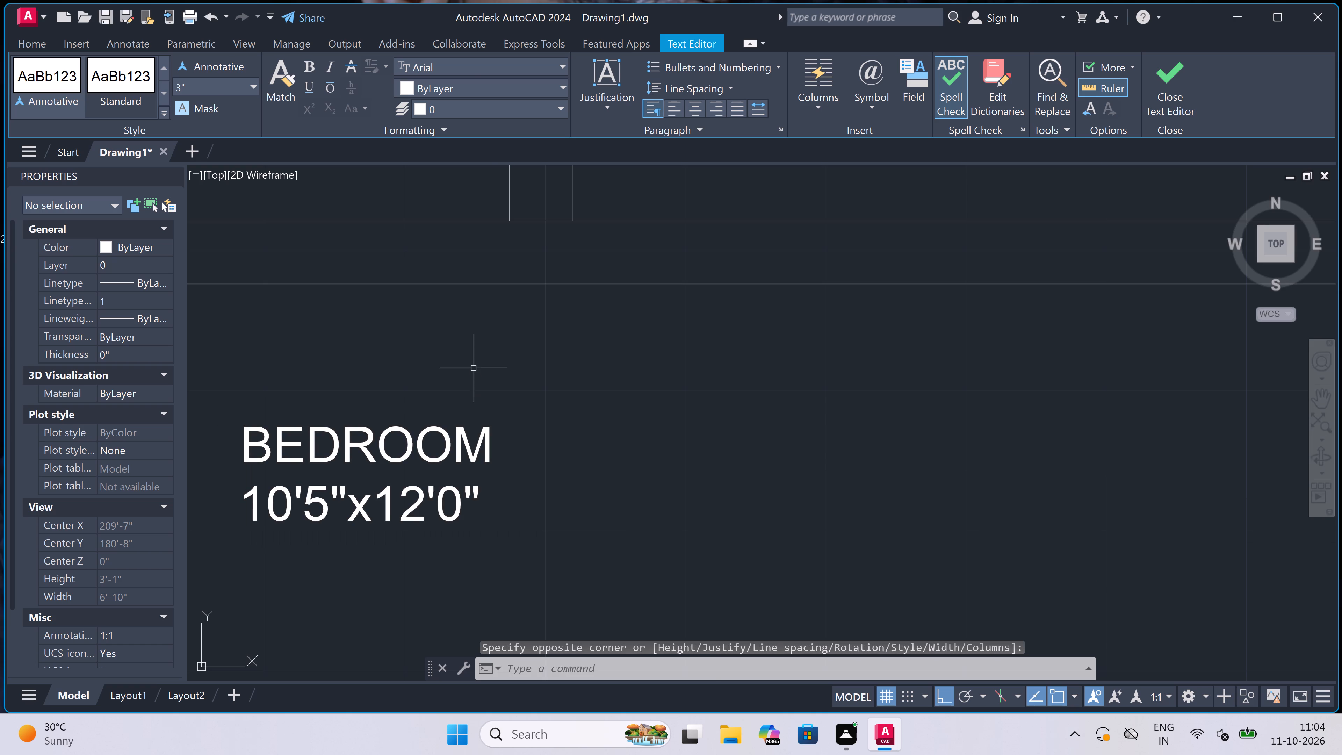
Place a multiline text box starting inside the counter area of the west-side room directly south of the northwest bedroom.
scroll(474, 367, "down", 9)
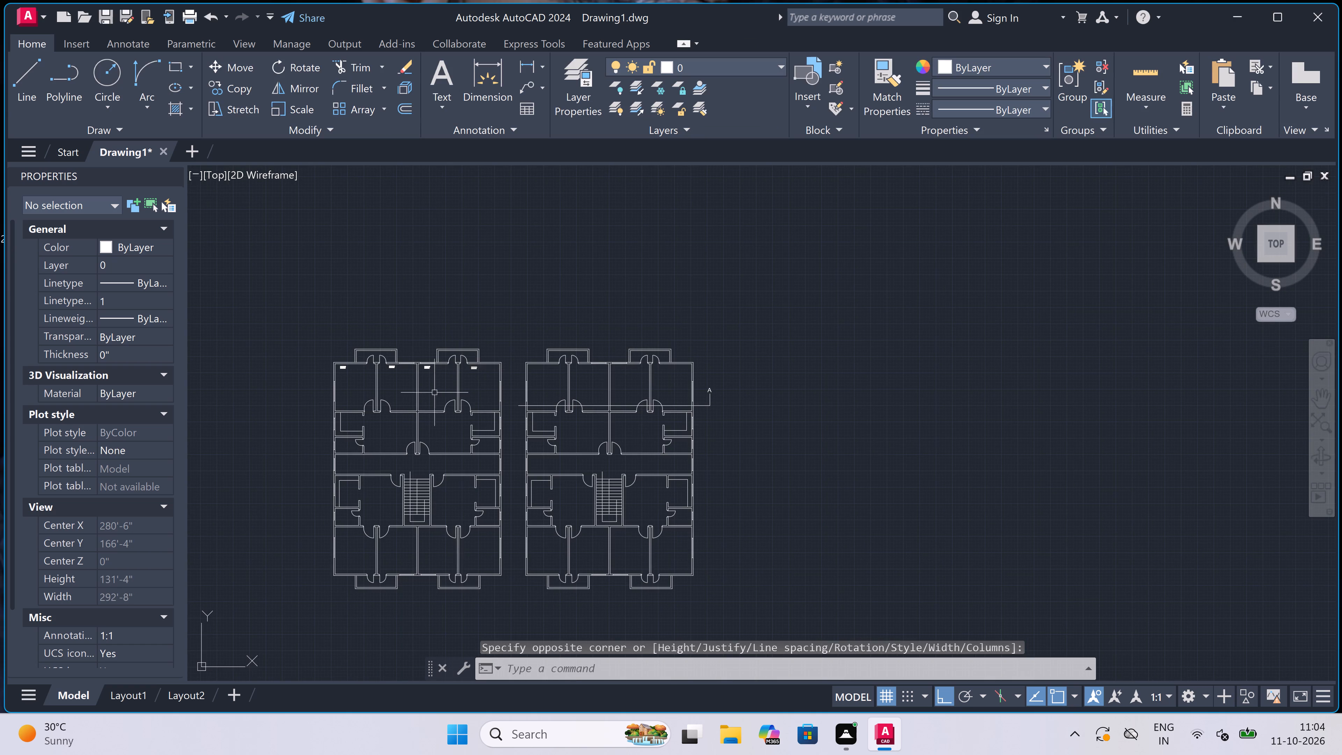
scroll(352, 408, "up", 3)
scroll(312, 479, "up", 2)
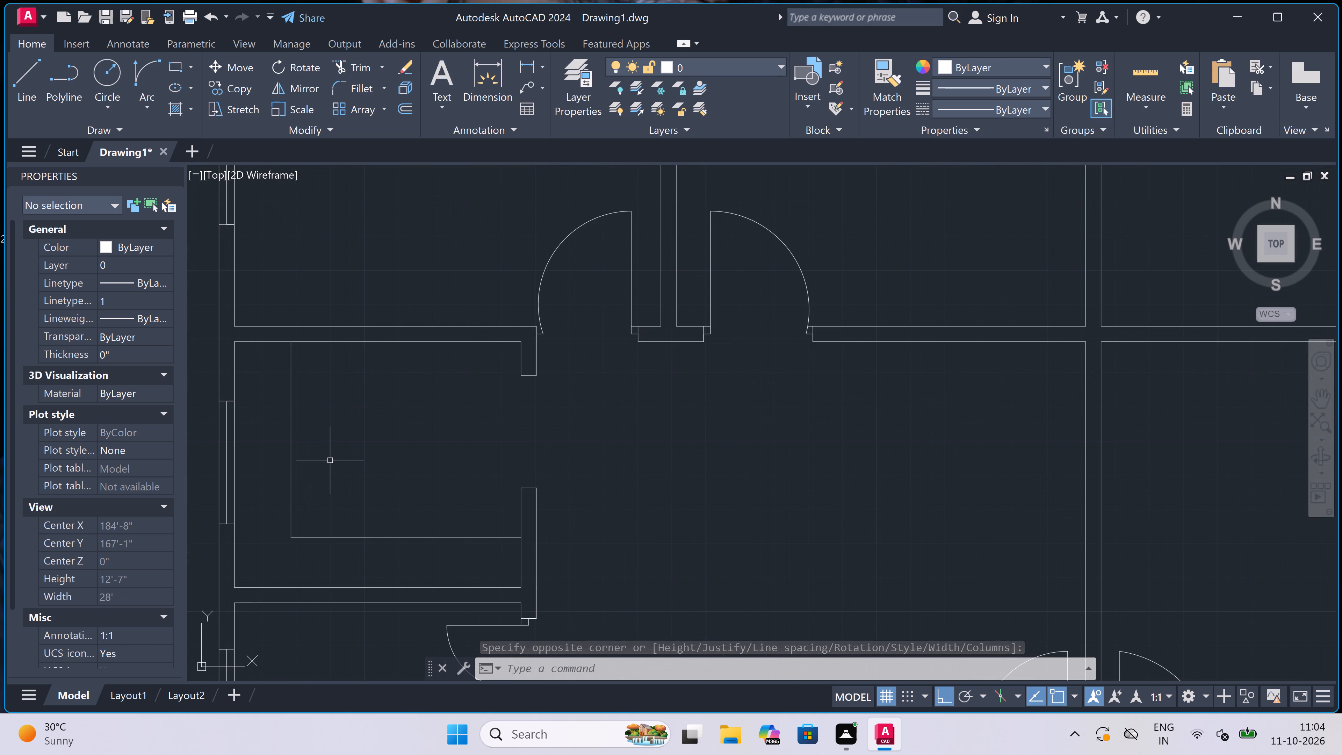
key("space")
scroll(324, 427, "up", 1)
left_click_drag(321, 448, 345, 452)
left_click(987, 486)
Enter KITCHEN with 7'0"x6'0" on a second line as the label of the room with the counter.
scroll(987, 486, "down", 2)
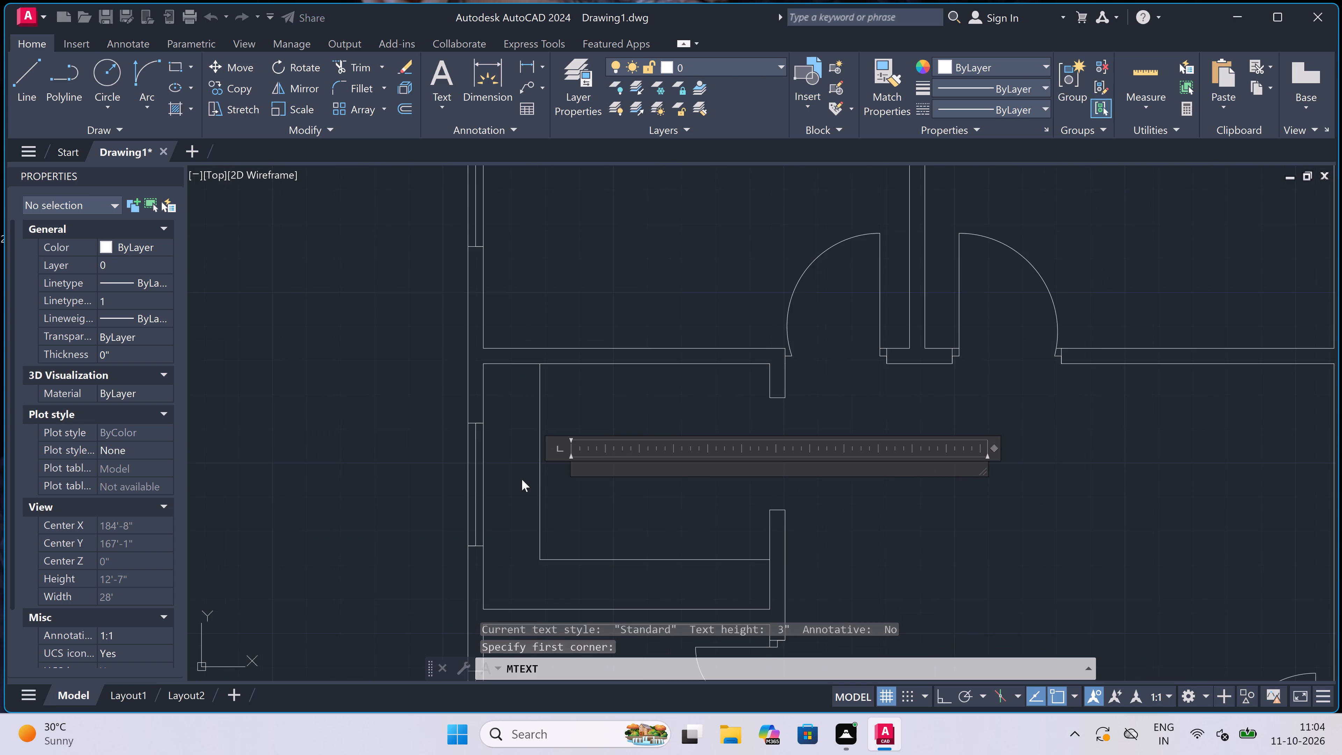
scroll(618, 488, "up", 2)
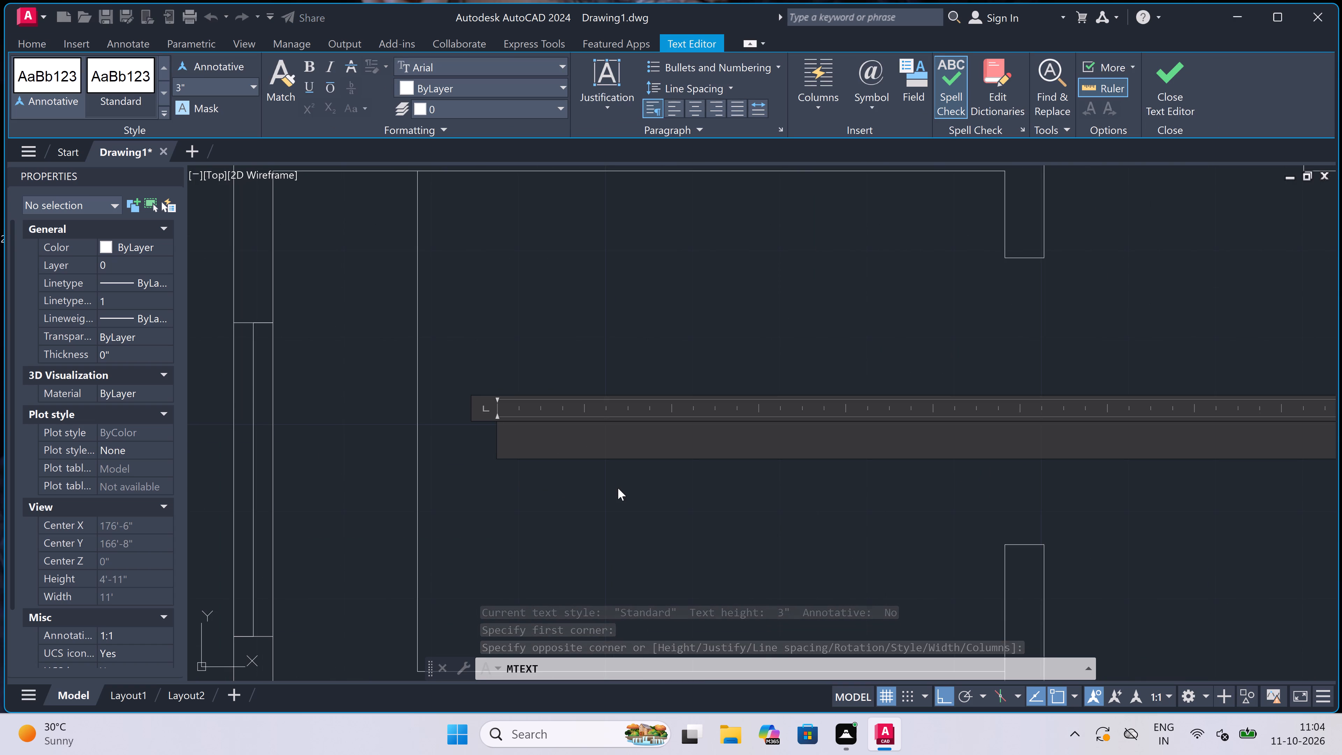
type("KITCHE")
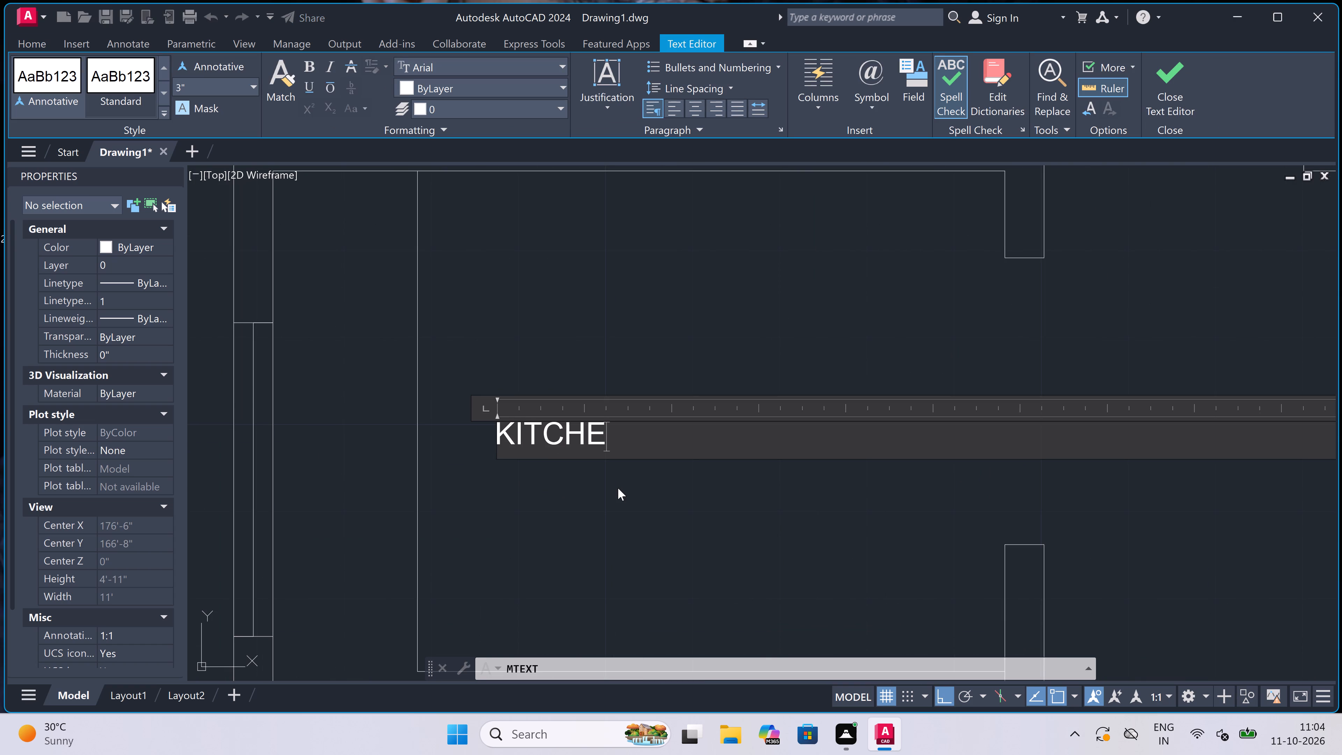
key("n")
key("Return")
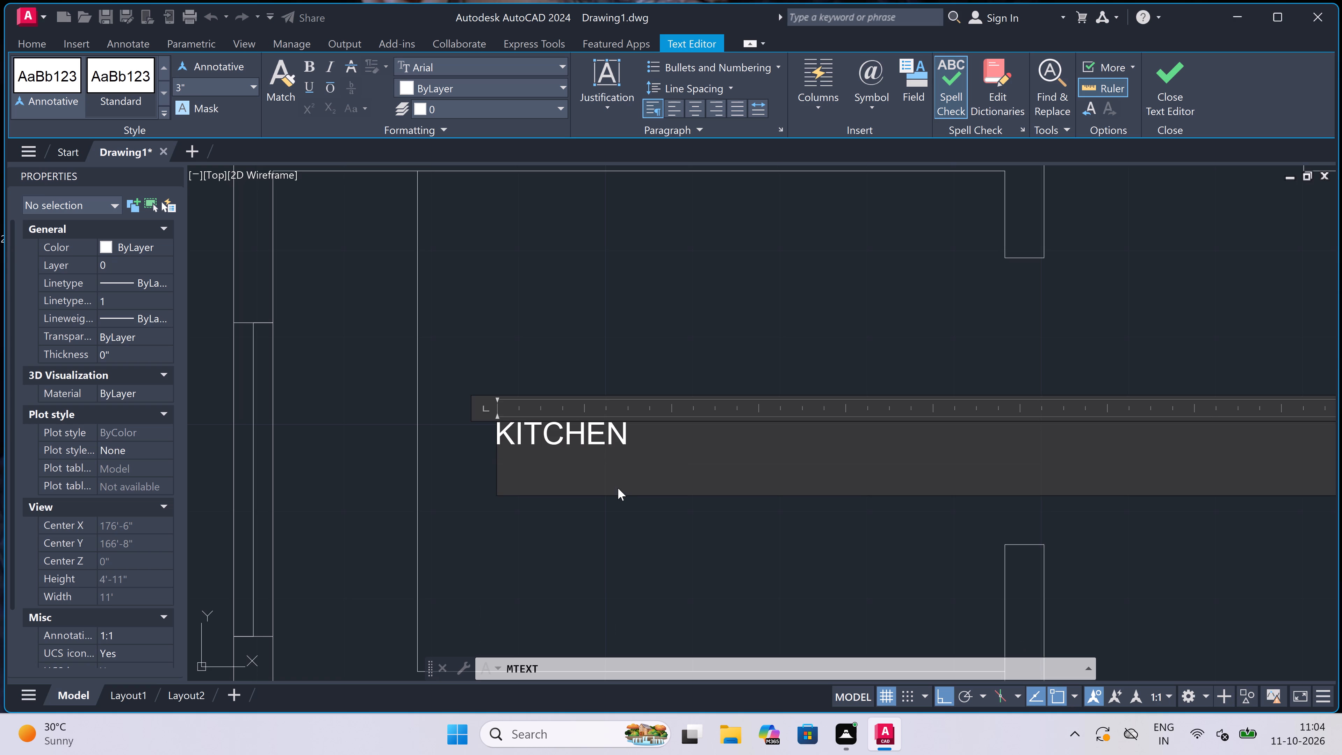
type("7'0")
key("shift+quotedbl")
key("x")
type("6'0\"")
left_click(502, 515)
Place a multiline text box starting in the small room directly south of the labelled kitchen.
scroll(489, 444, "down", 3)
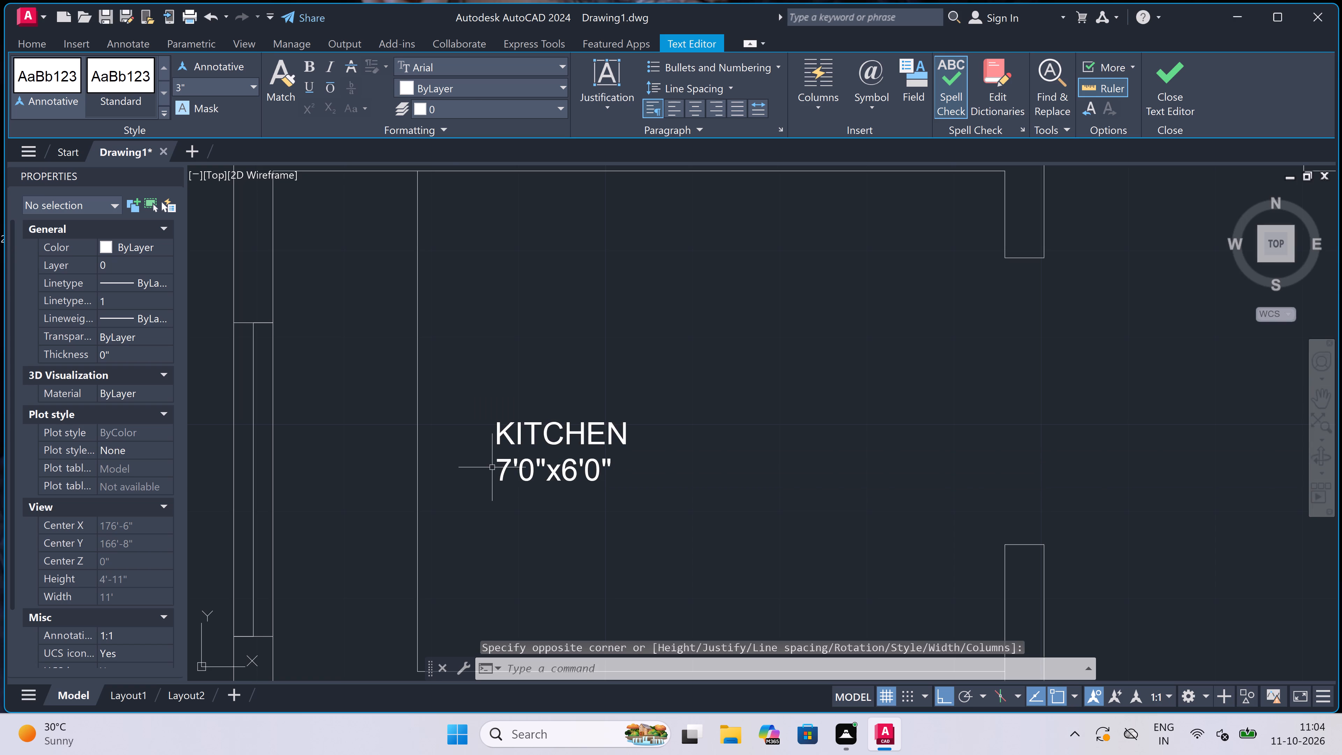
scroll(489, 444, "down", 4)
scroll(490, 491, "up", 4)
scroll(490, 491, "down", 3)
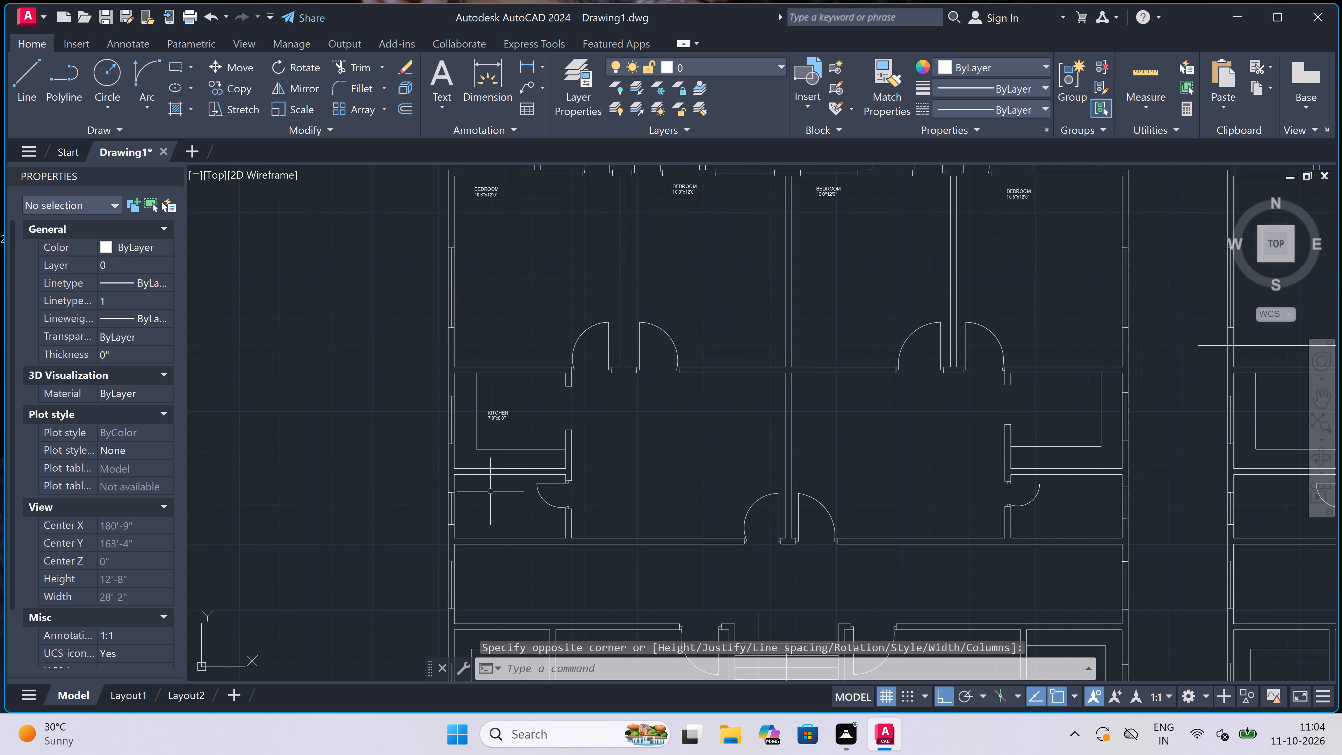
scroll(501, 534, "up", 3)
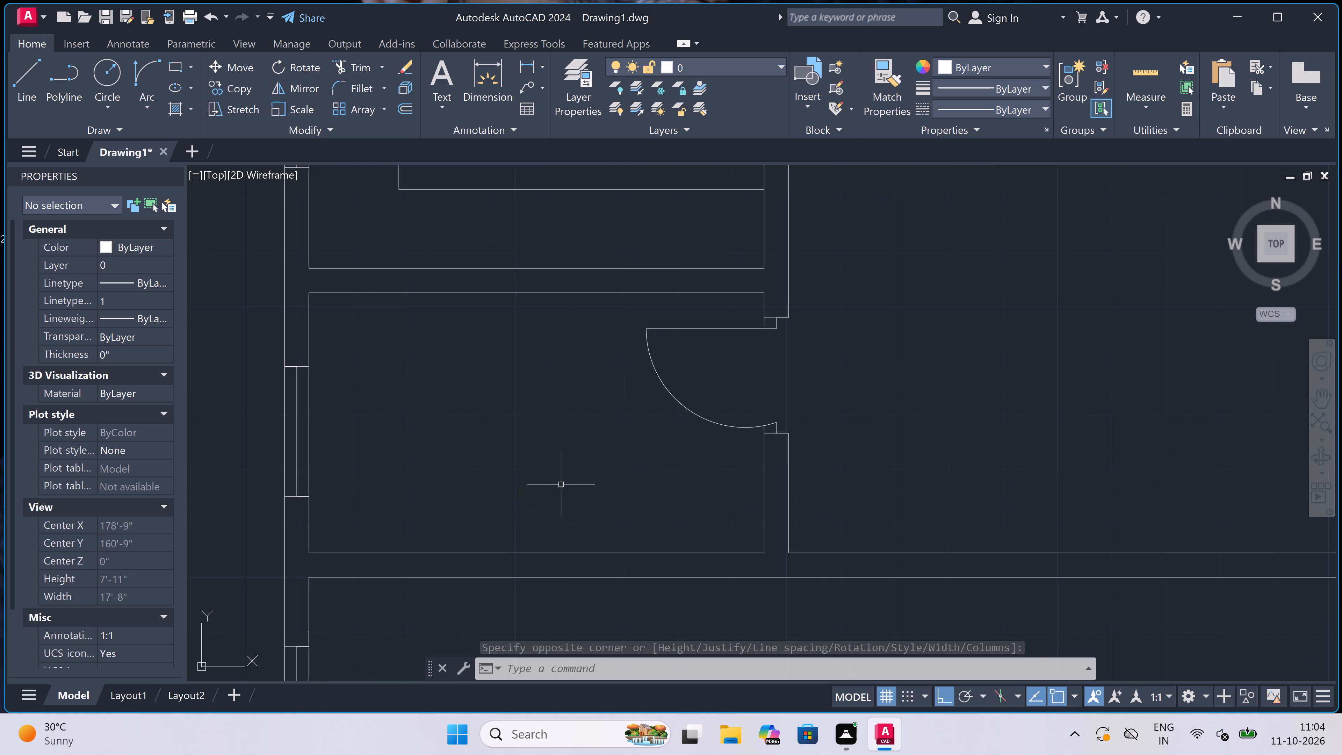
key("space")
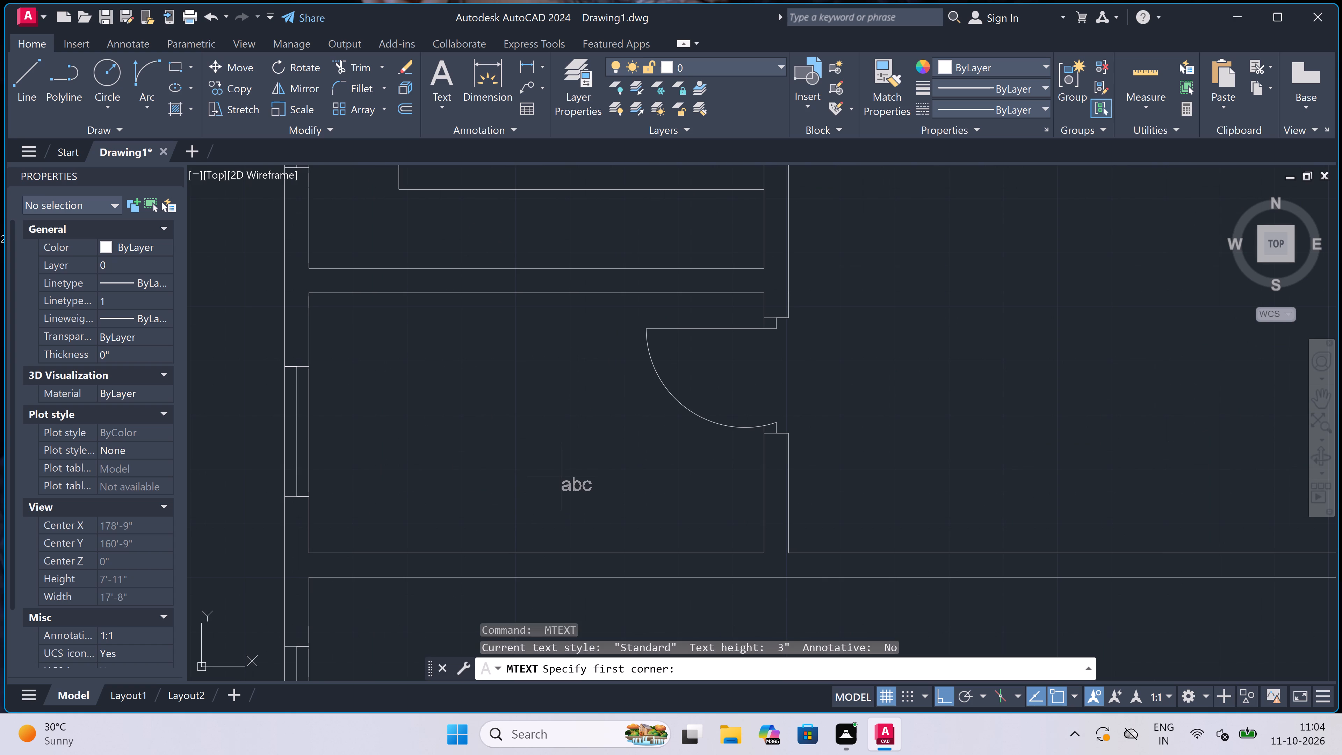
left_click(464, 473)
left_click_drag(957, 489, 962, 495)
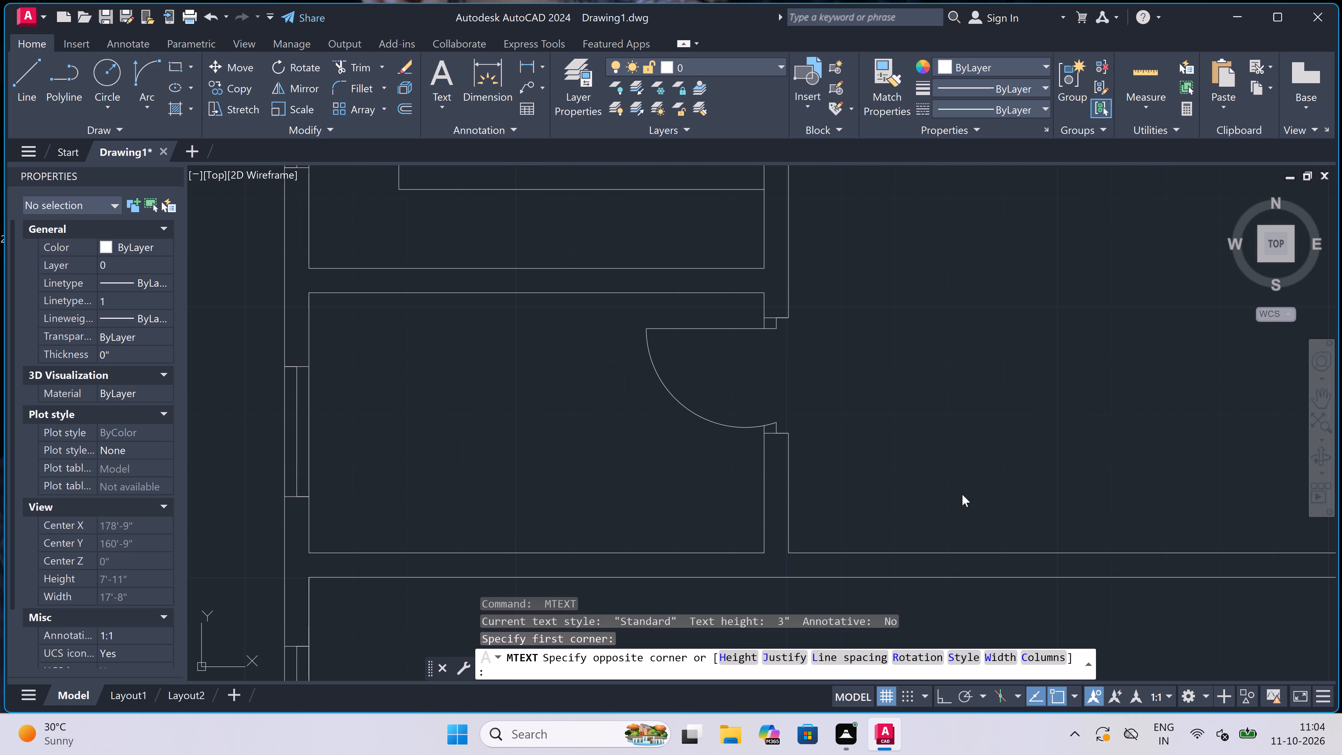
Enter TOILET with 7'0"x4'0" on a second line as the label of the small room south of the kitchen.
type("TOILET")
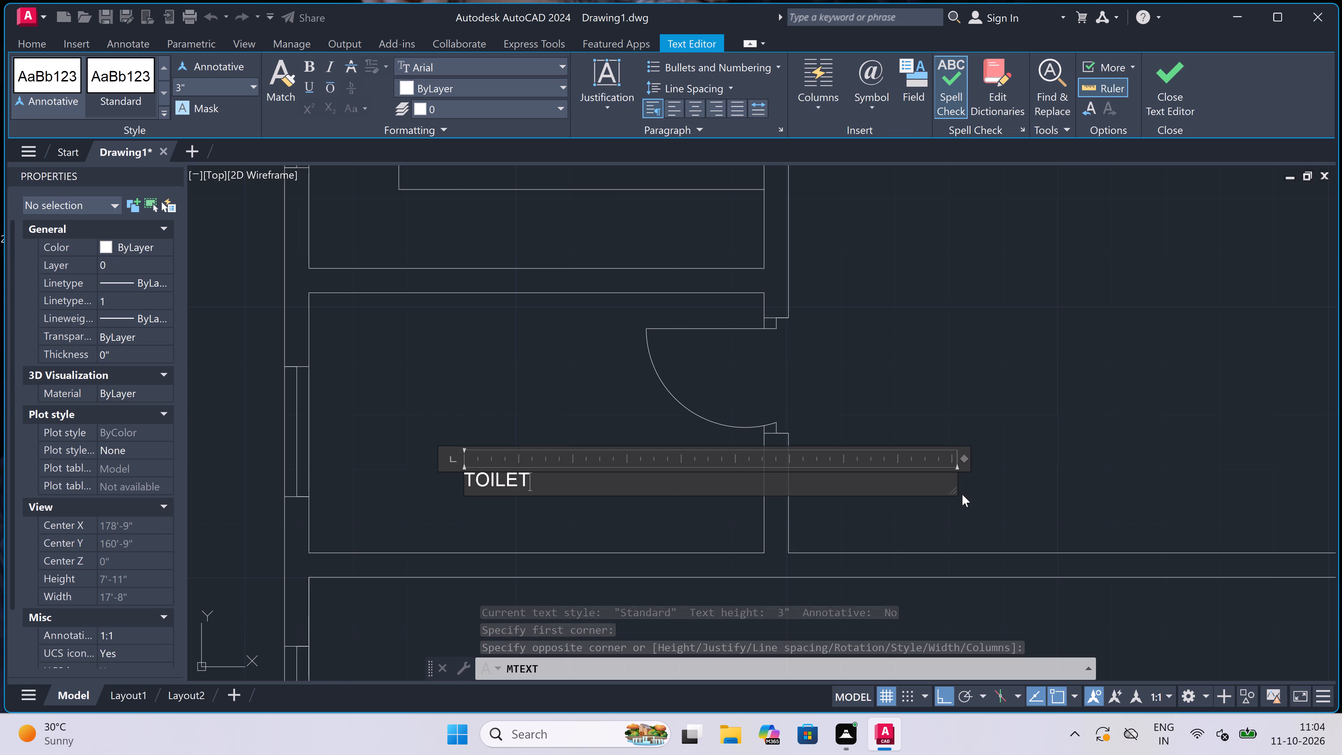
key("Return")
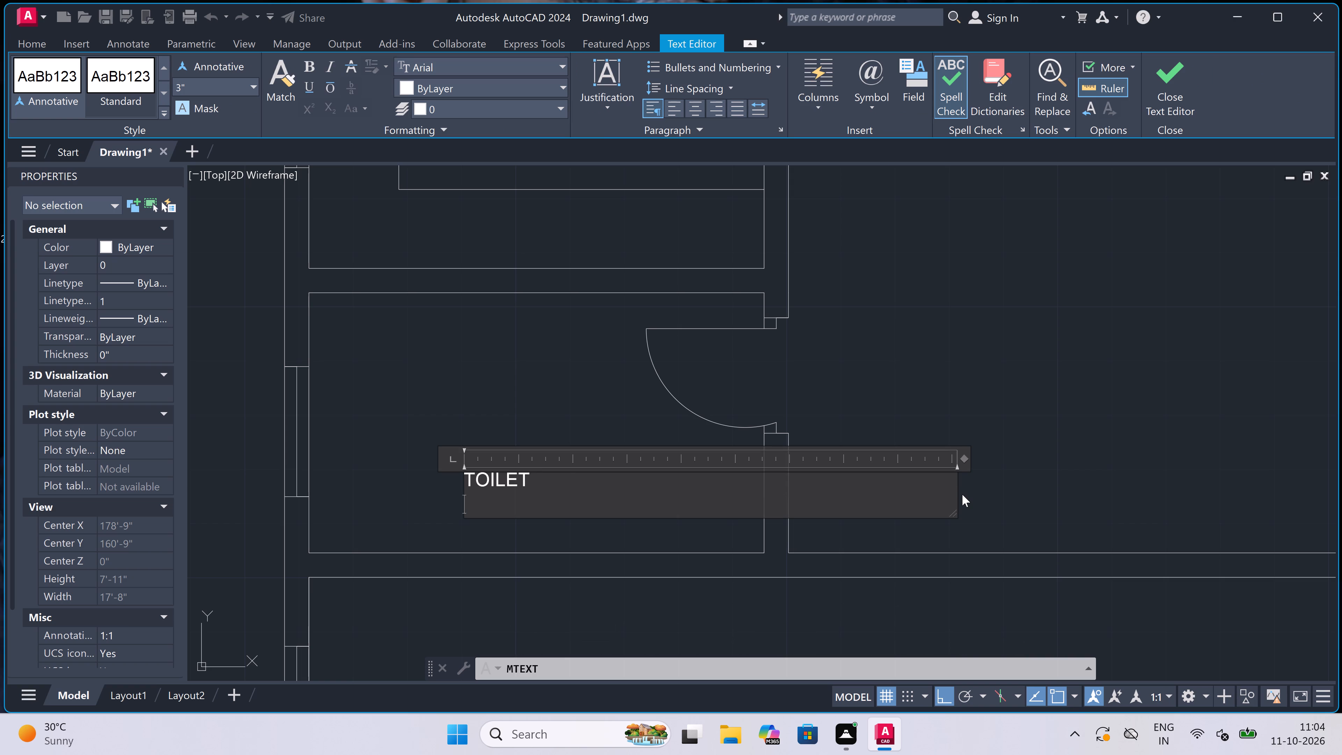
type("7'0")
type("\"x4'0\"")
left_click(547, 414)
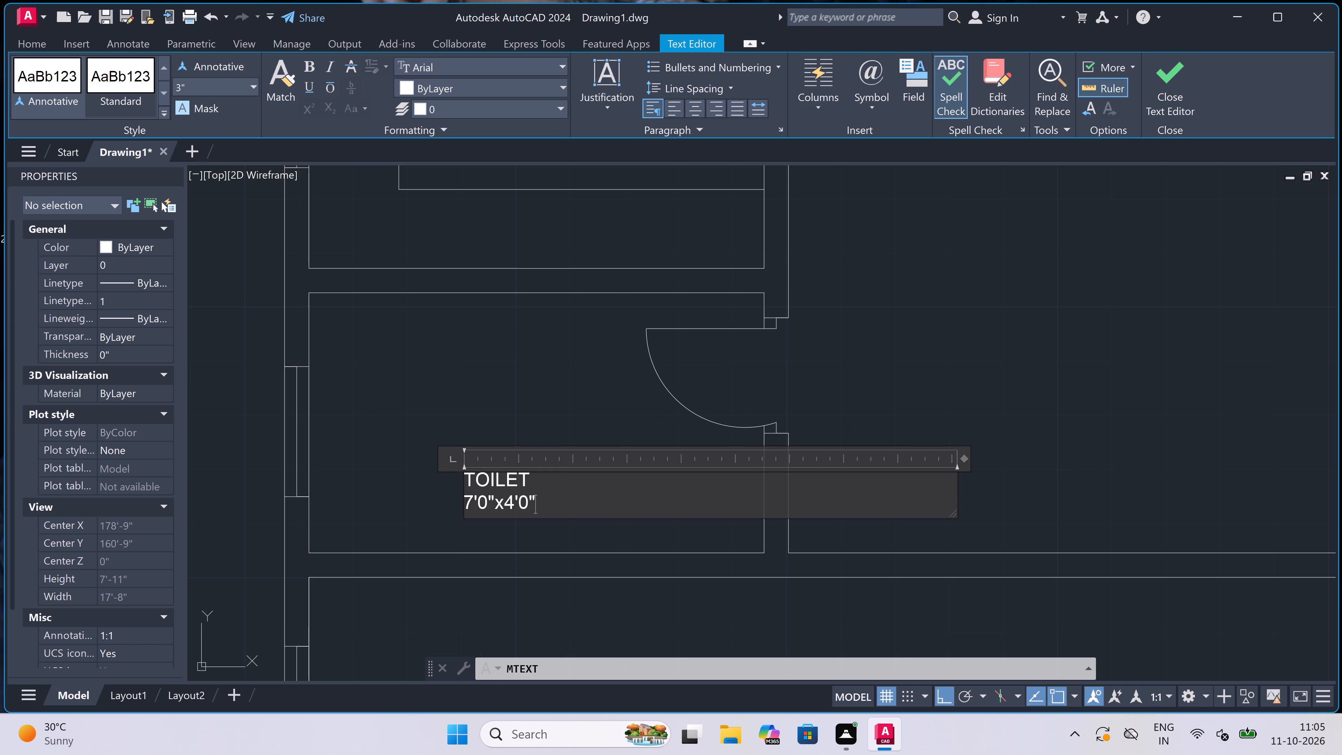
Place a multiline text box starting in the large room between the labelled kitchen and the plan's central wall.
scroll(452, 483, "down", 6)
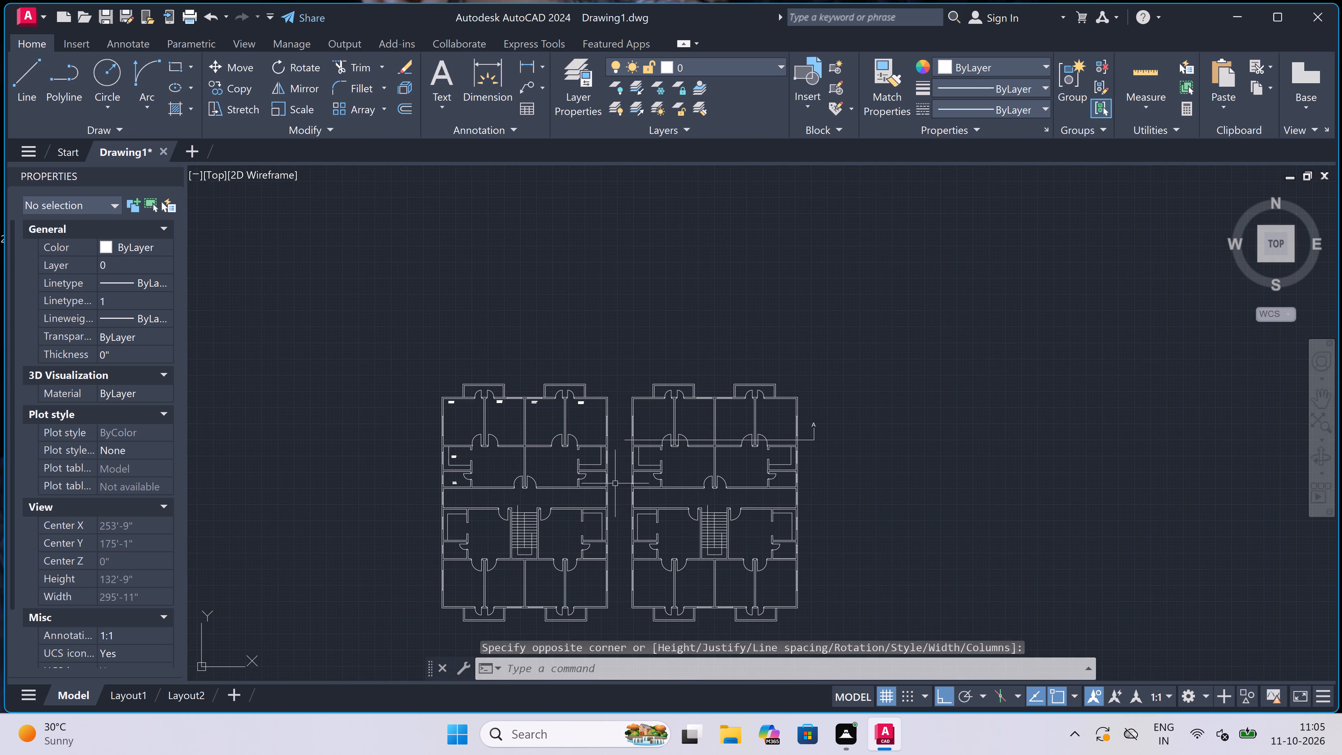
scroll(489, 463, "up", 5)
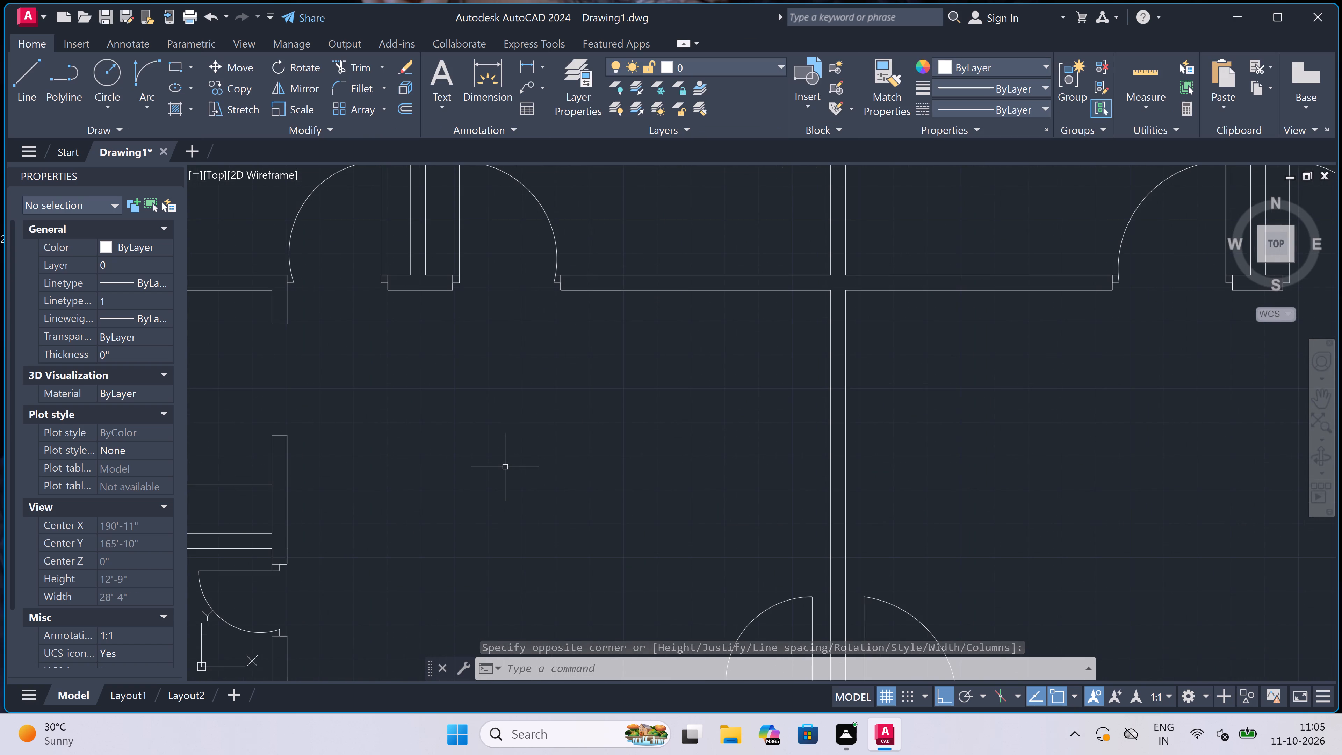
key("space")
scroll(510, 471, "down", 1)
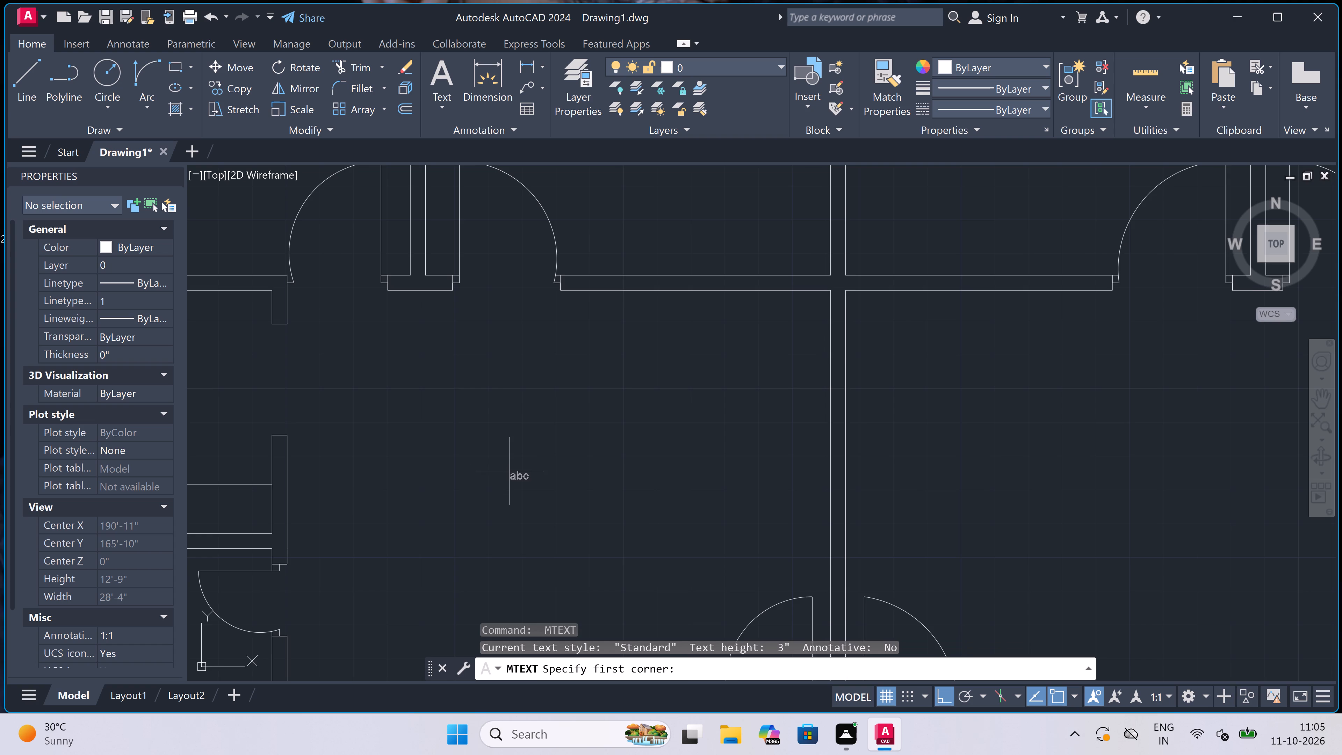
scroll(510, 471, "down", 1)
scroll(555, 479, "up", 1)
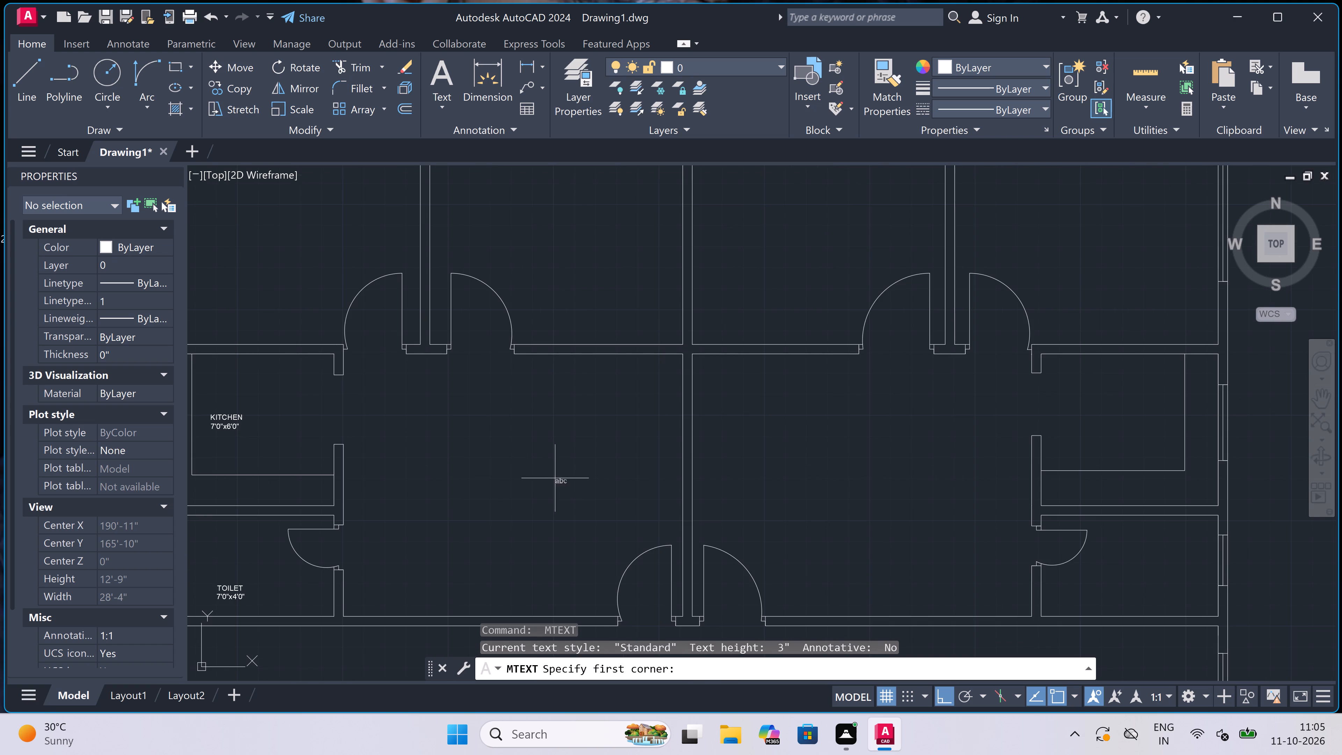
left_click_drag(464, 474, 478, 477)
left_click(849, 477)
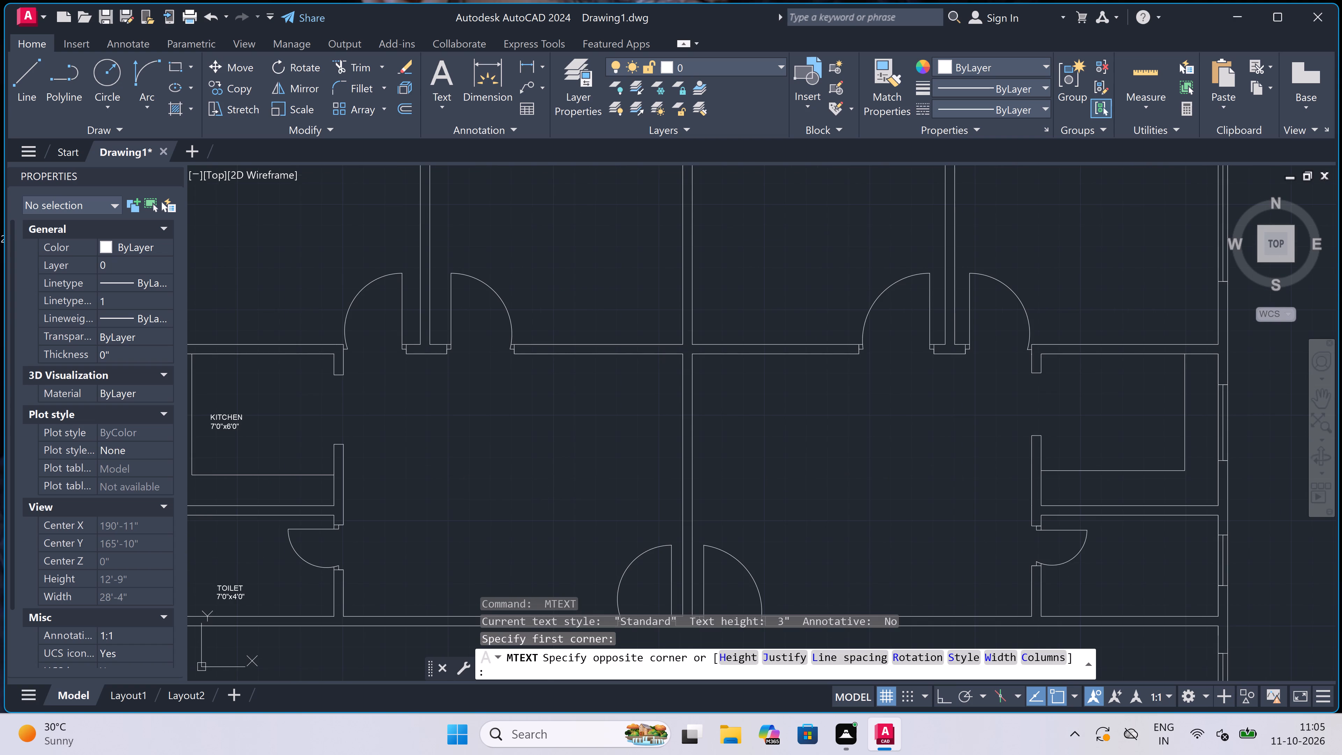
Enter DRAWING / DINING with 13'5"x10'5" on a second line as the label of the large room west of the central wall.
scroll(415, 475, "up", 1)
scroll(492, 496, "up", 1)
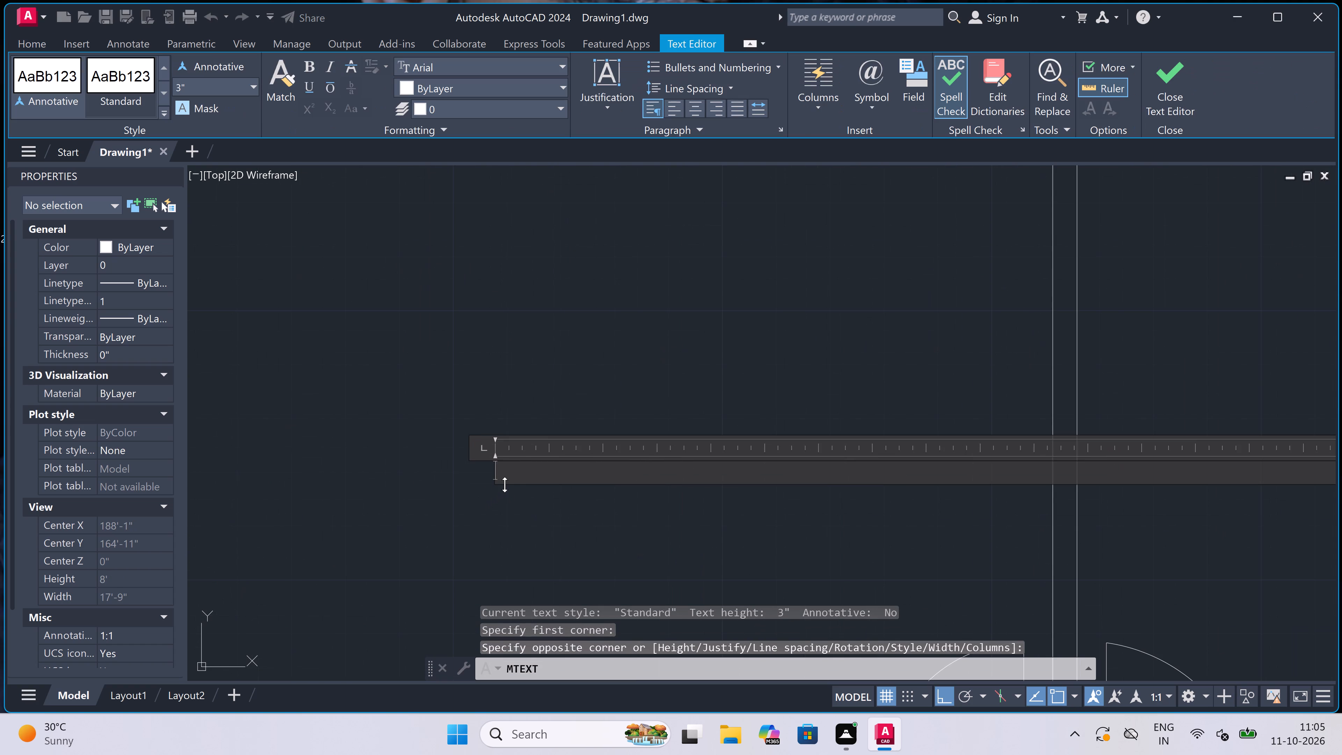
type("DR")
type("AW")
type("ING")
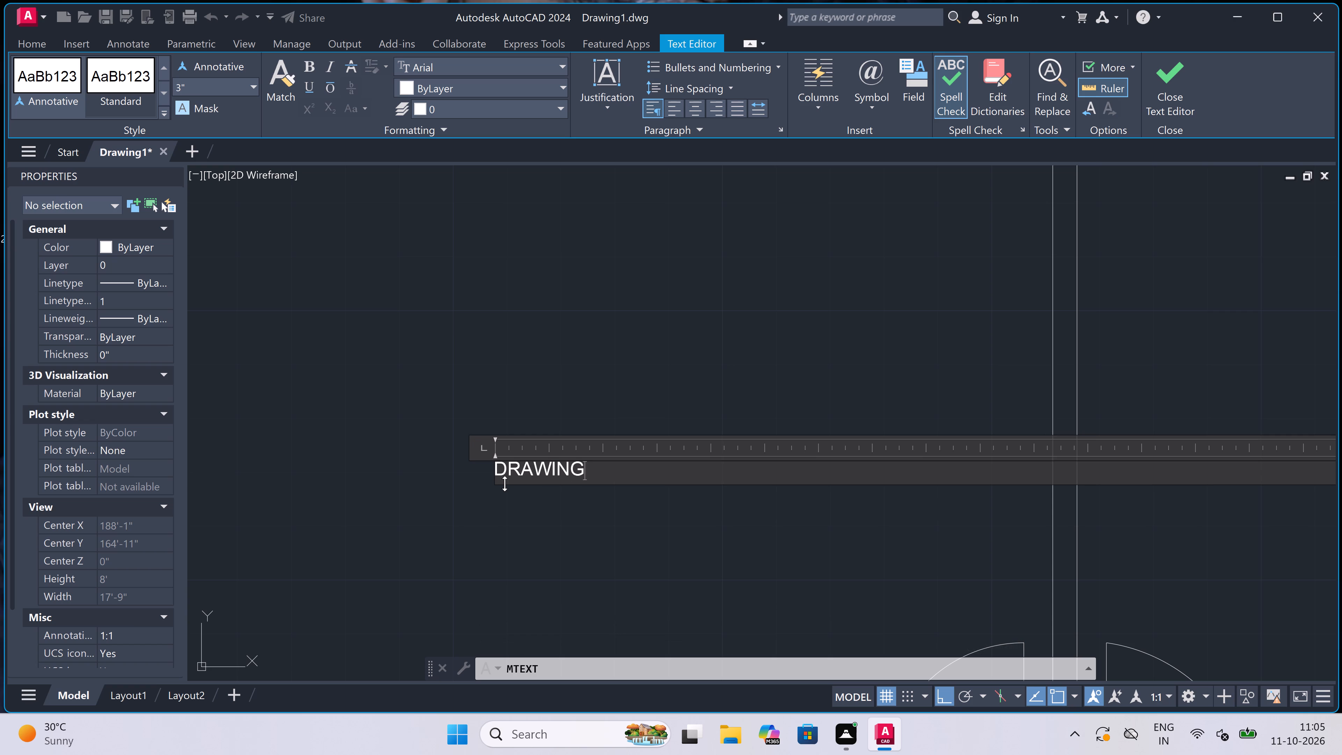
key("space")
type("/")
key("space")
type("DINING")
key("Return")
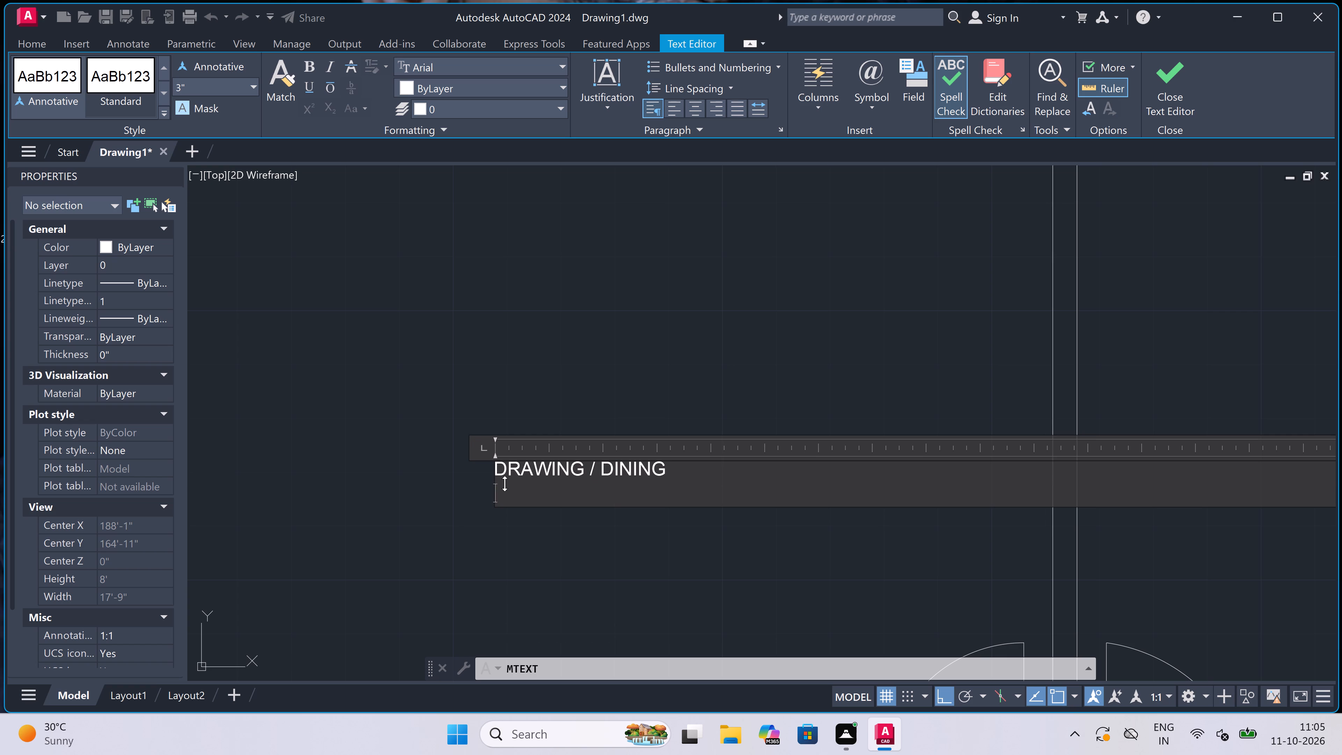
key("1")
key("3")
type("'5")
key("shift+quotedbl")
key("1")
type("0'5")
key("shift+quotedbl")
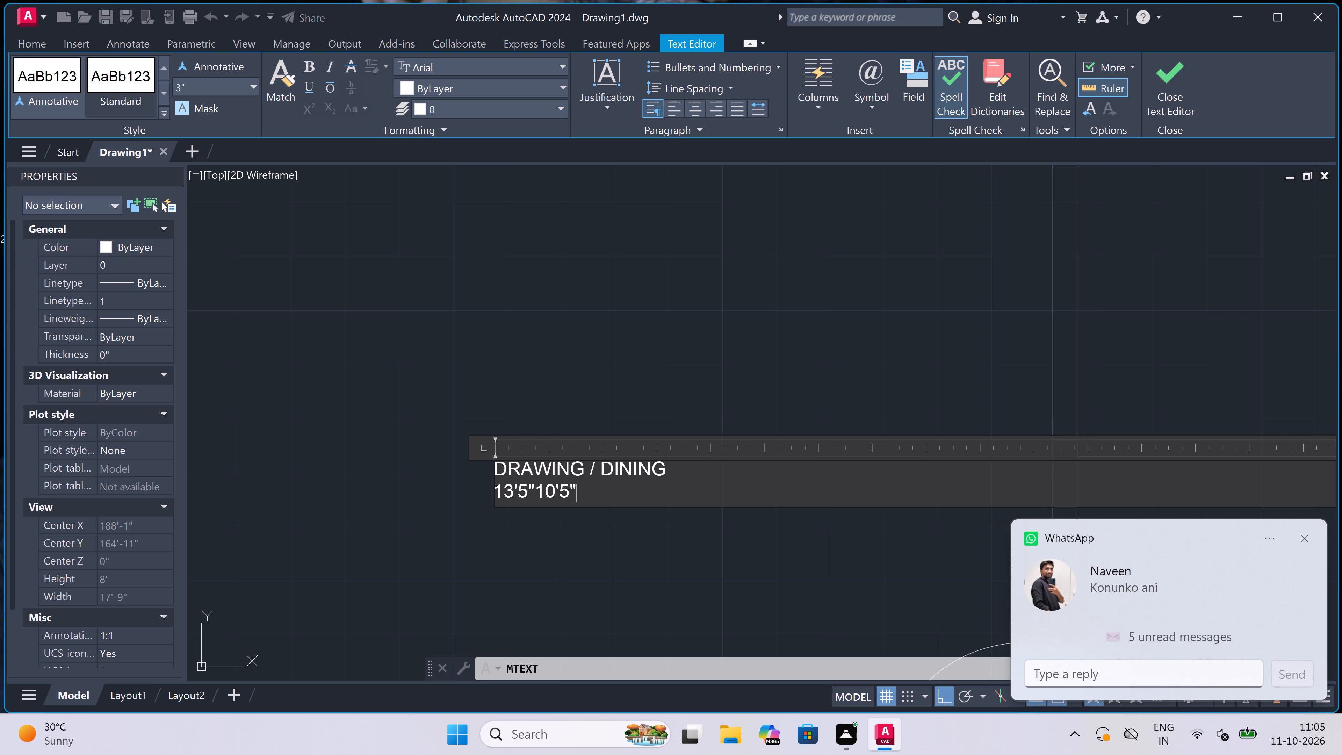
scroll(471, 482, "up", 2)
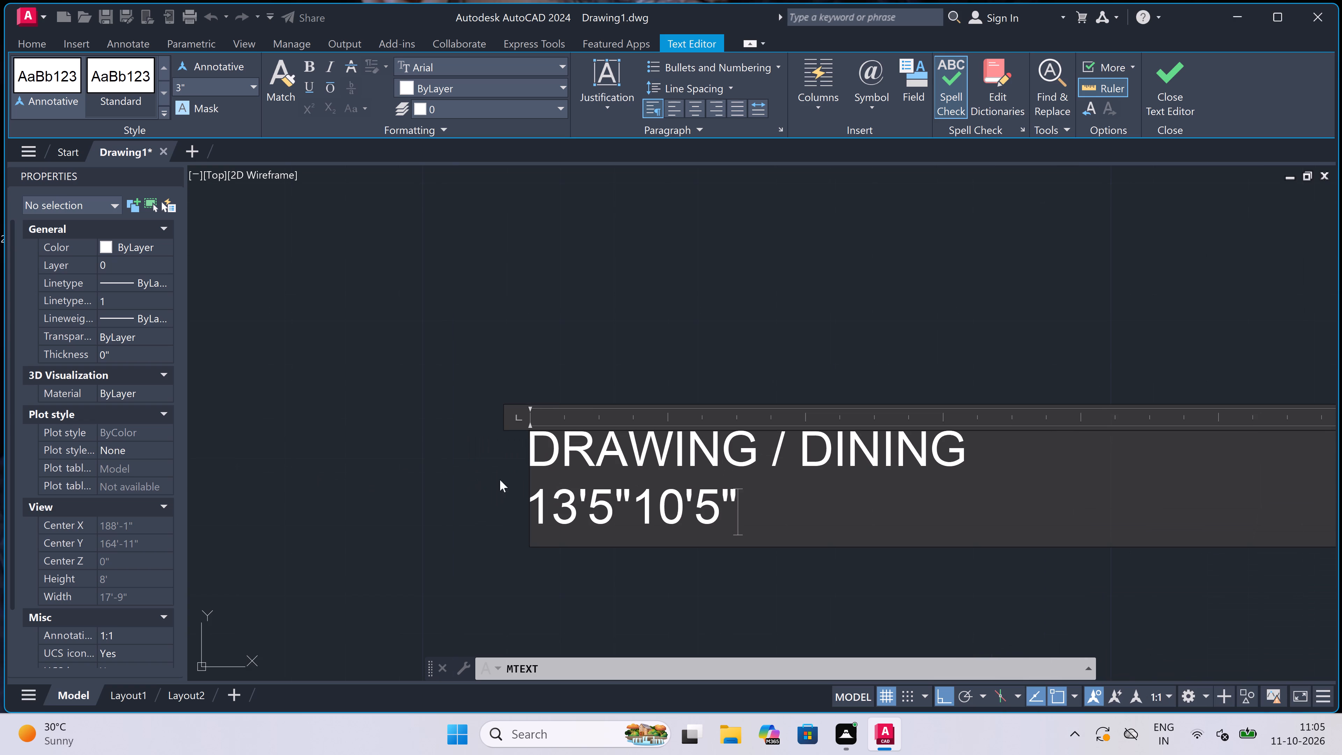
left_click(638, 505)
key("x")
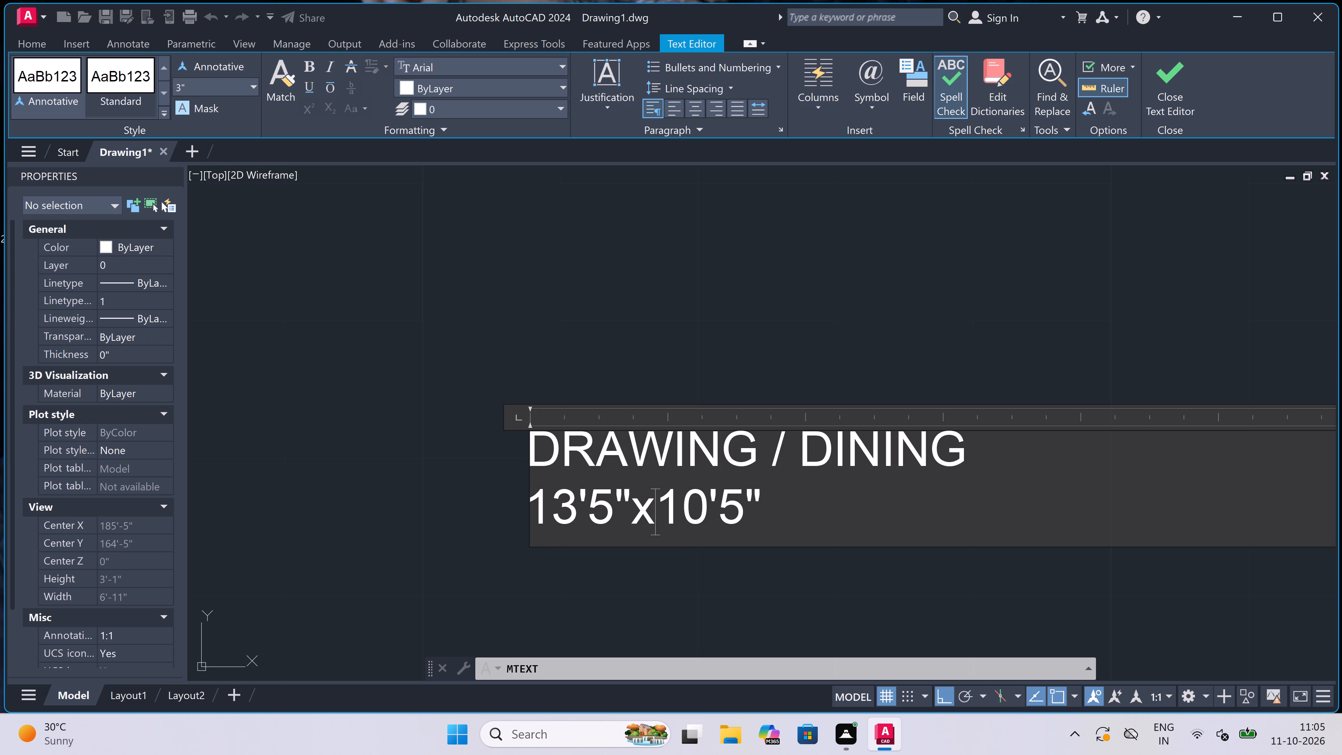
left_click(445, 497)
Place a multiline text box starting in the matching large room just east of the original plan's central wall.
scroll(460, 470, "down", 8)
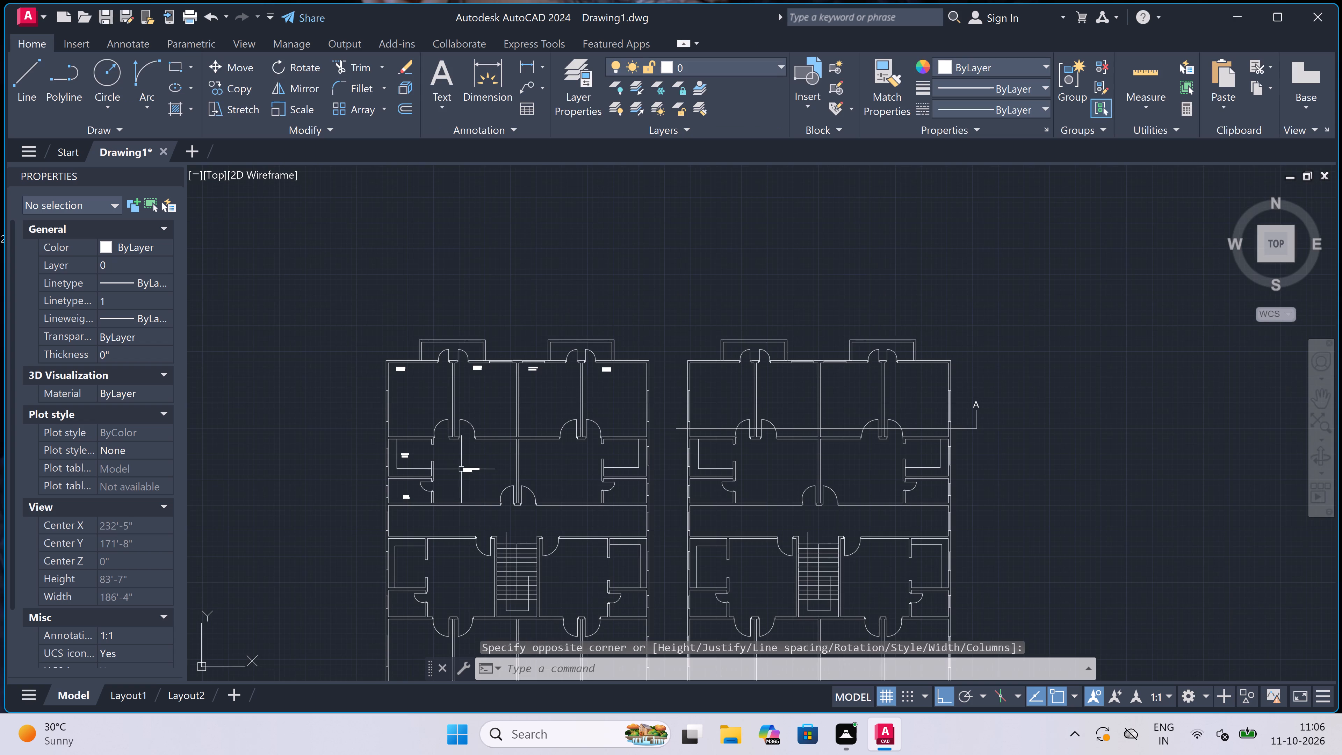
scroll(578, 456, "up", 2)
scroll(531, 466, "up", 1)
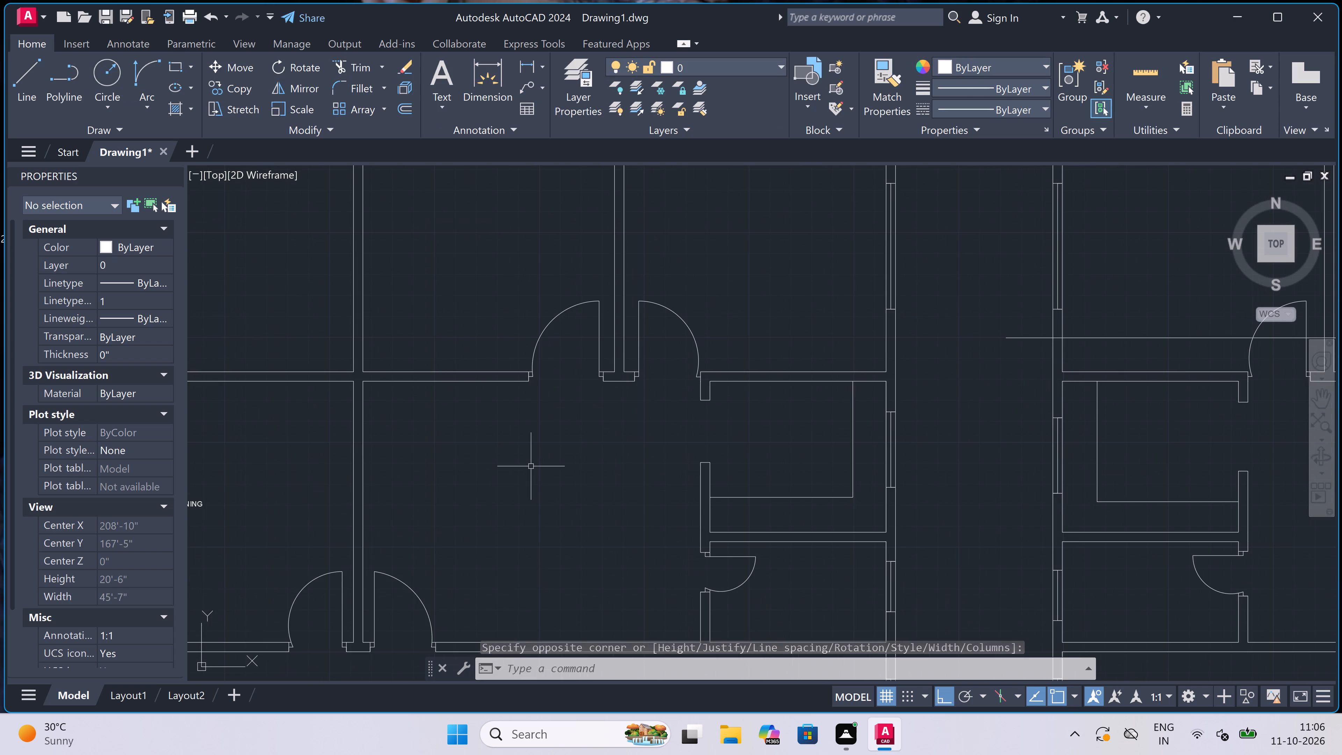
key("space")
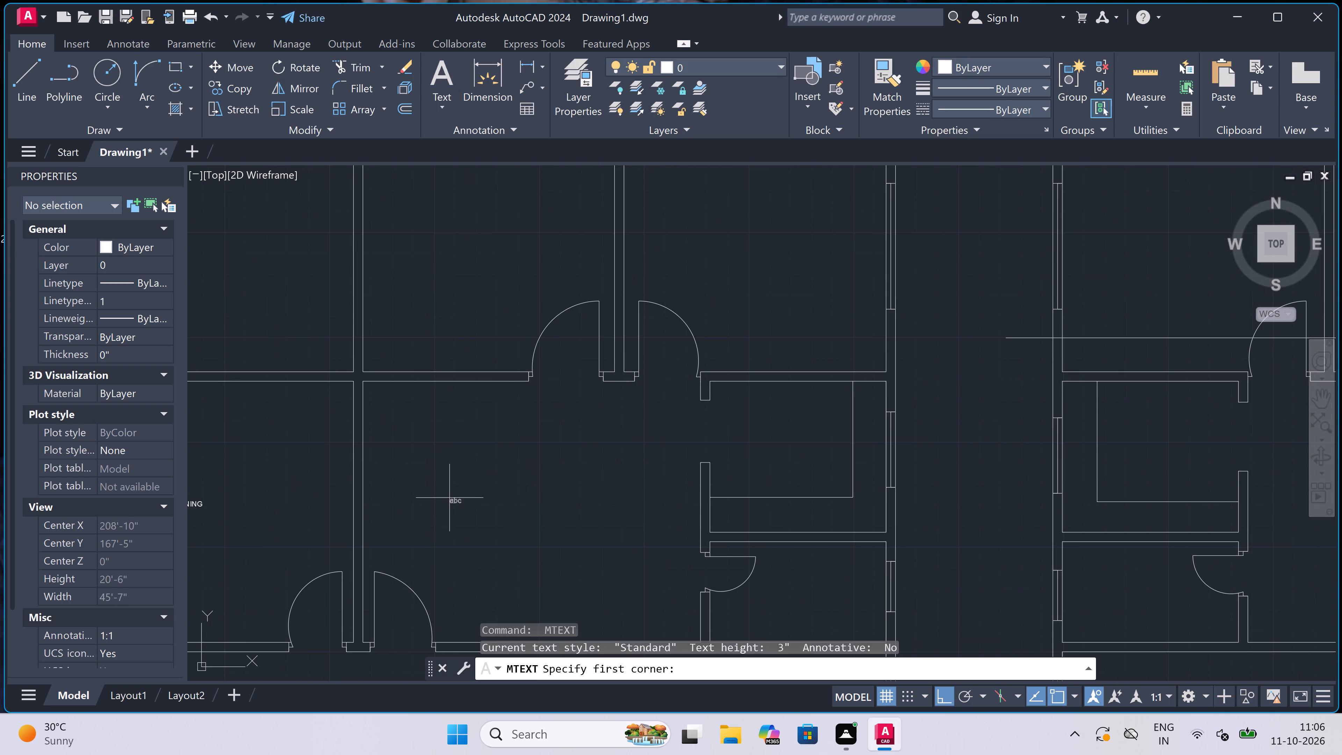
left_click_drag(414, 505, 422, 505)
left_click(745, 501)
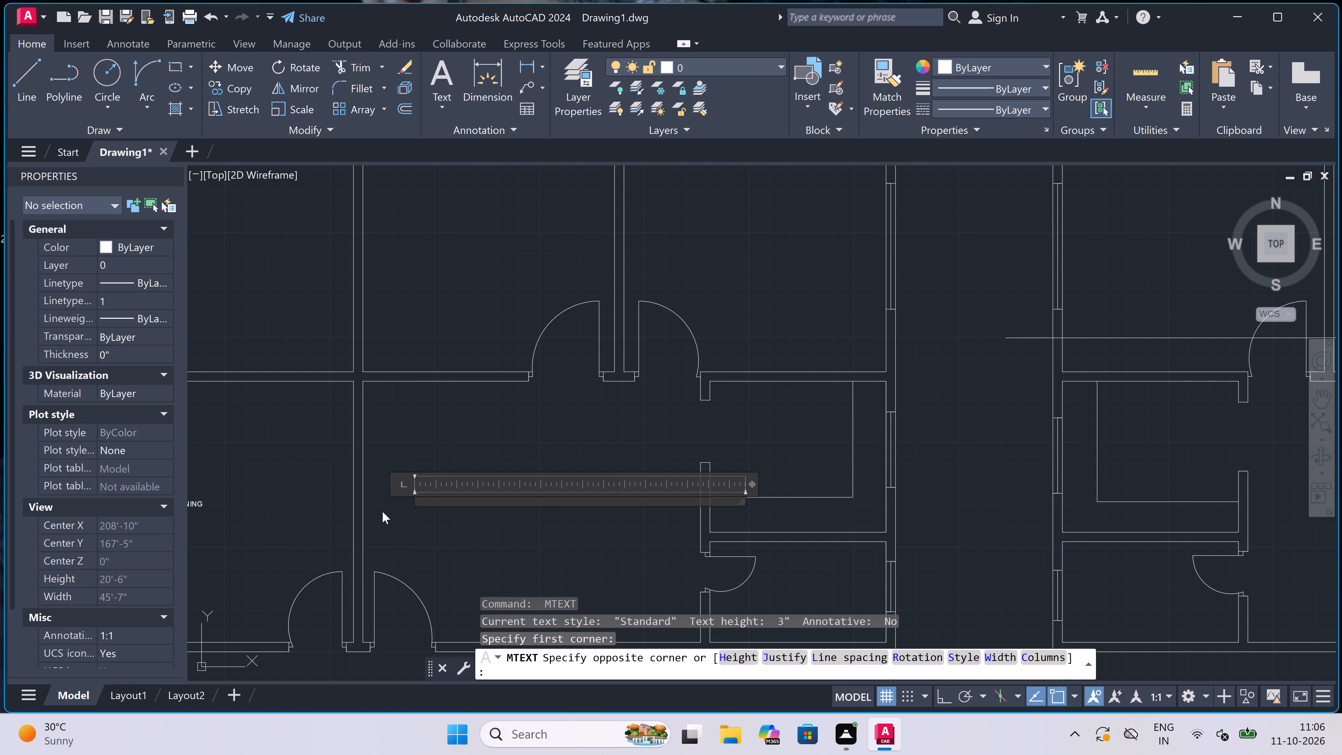
Enter DINING / DRAWING with 13'5"x10'5" on a second line as the label of the large room east of the central wall.
scroll(381, 511, "up", 2)
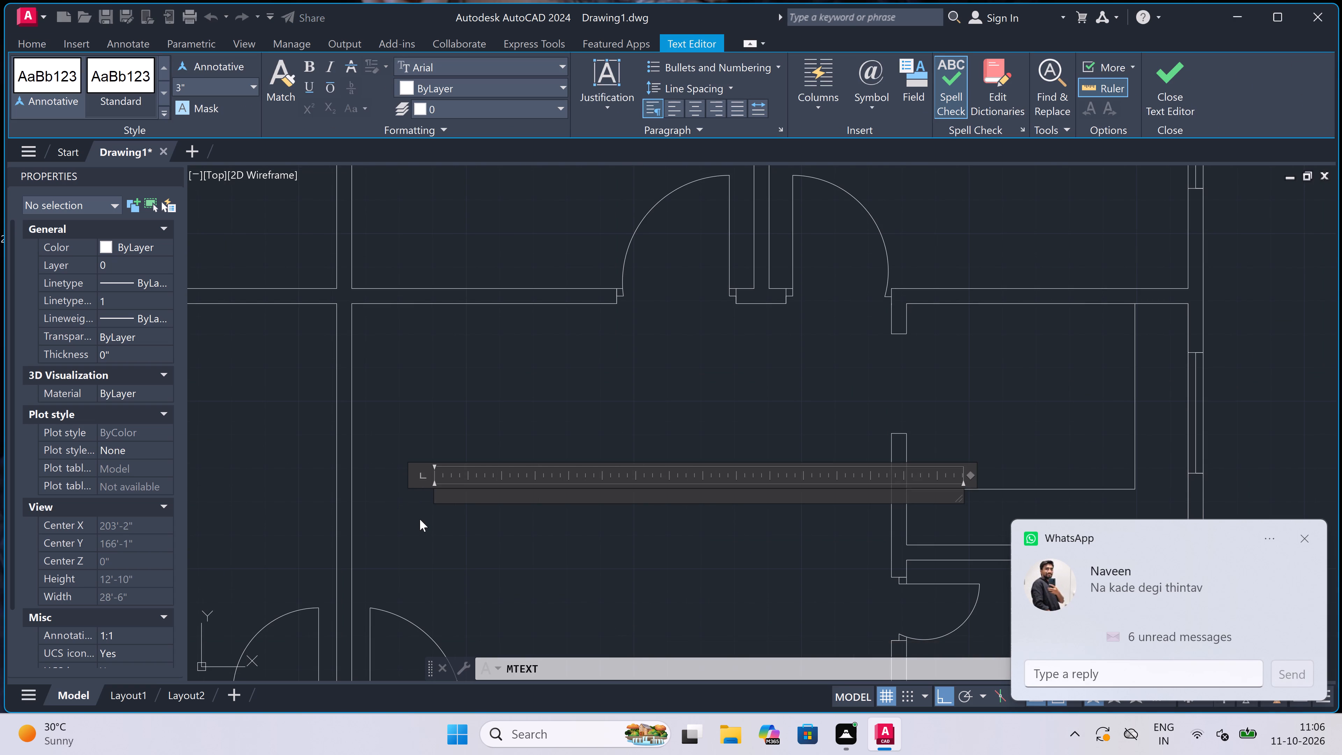
type("DINING")
key("space")
type("/ DRAWING")
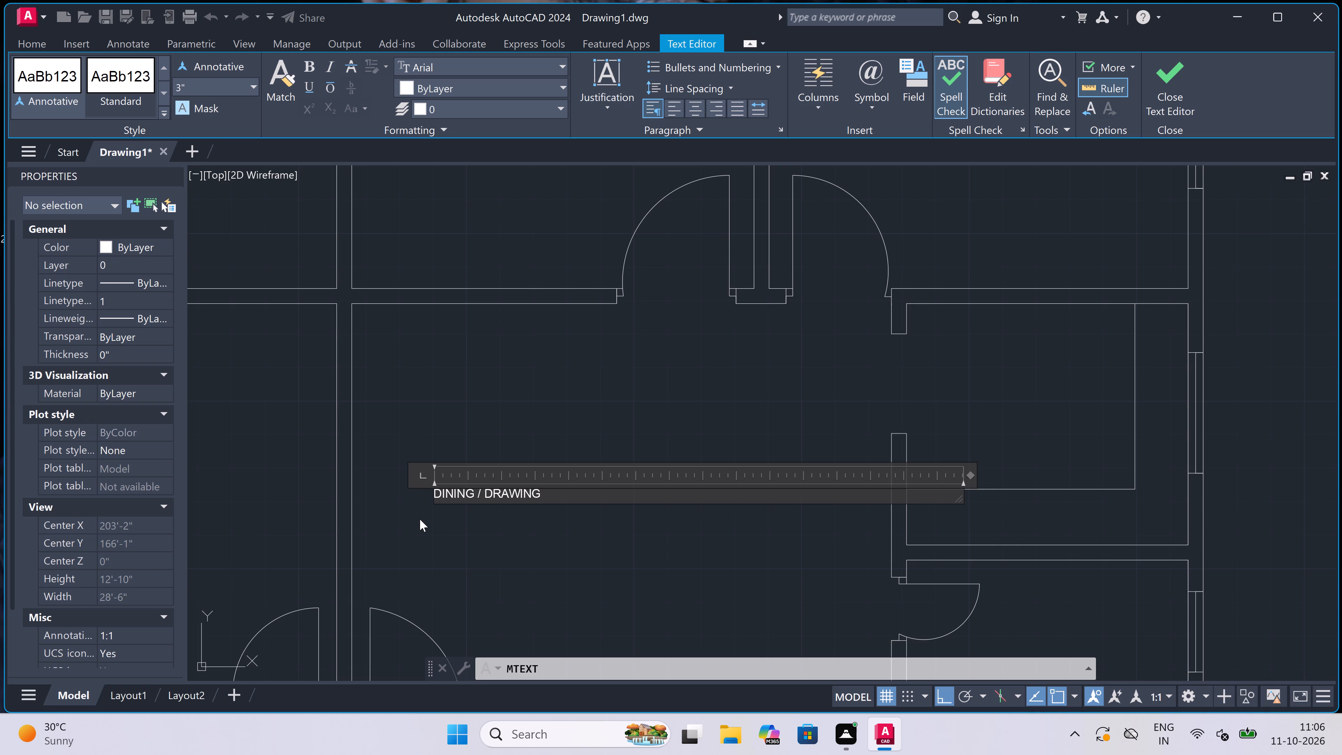
key("Return")
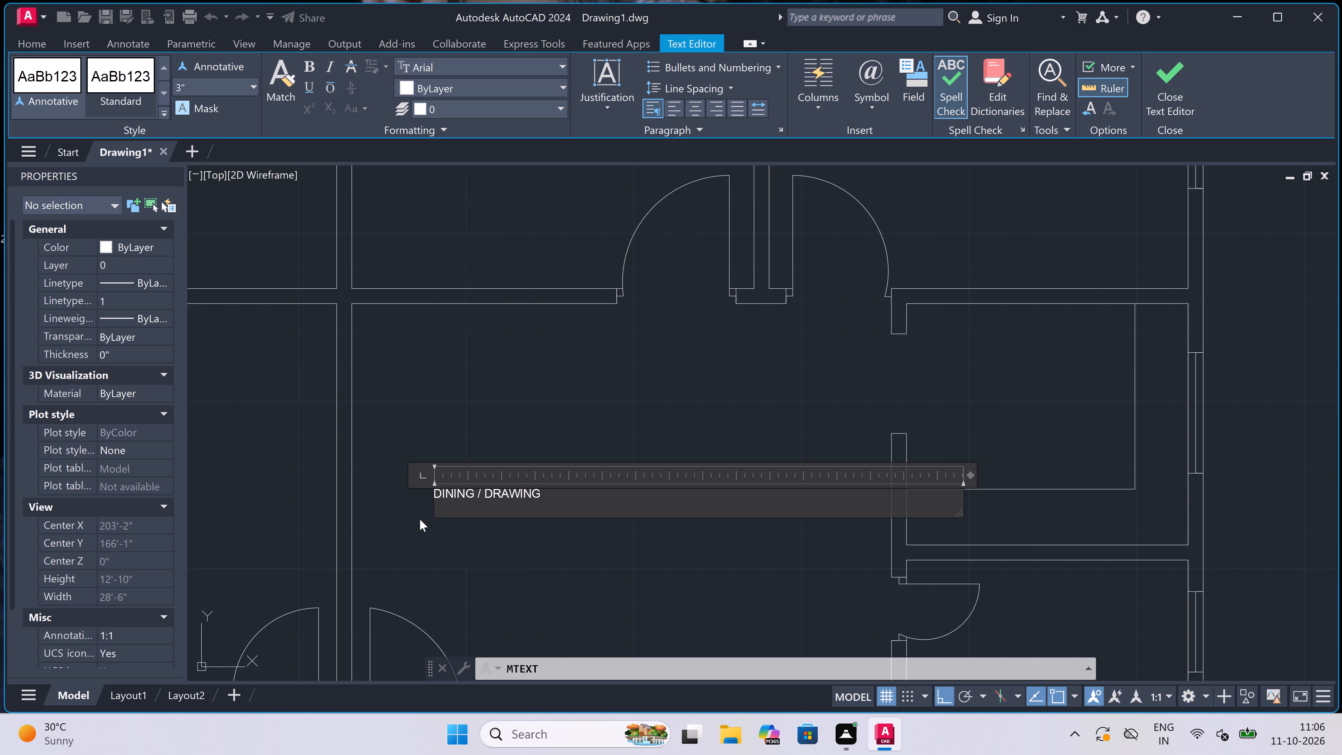
type("13'")
key("5")
key("shift+quotedbl")
key("x")
key("1")
type("0'")
key("5")
key("shift+quotedbl")
left_click(437, 518)
scroll(438, 516, "down", 1)
left_click(422, 541)
Place a multiline text box starting in the room with the counter on the original plan's east side.
scroll(422, 537, "down", 4)
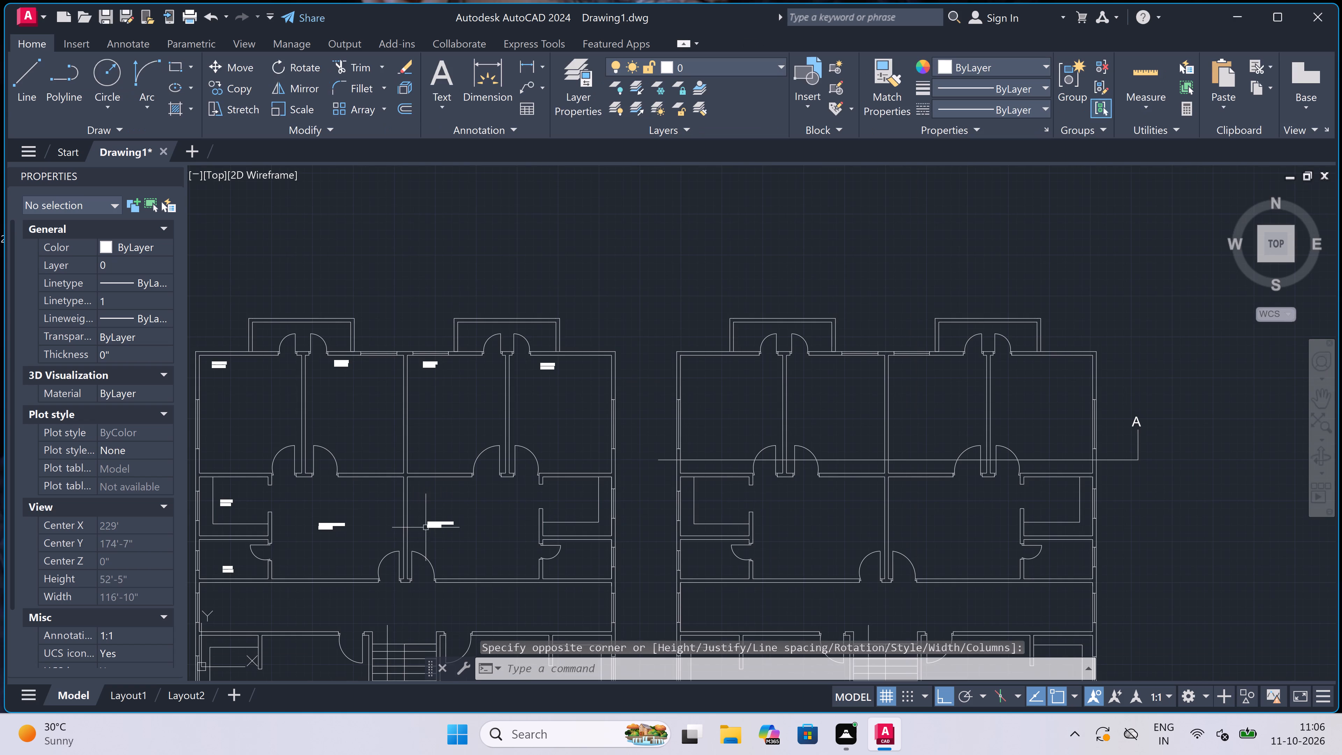
scroll(433, 454, "down", 2)
scroll(487, 466, "up", 4)
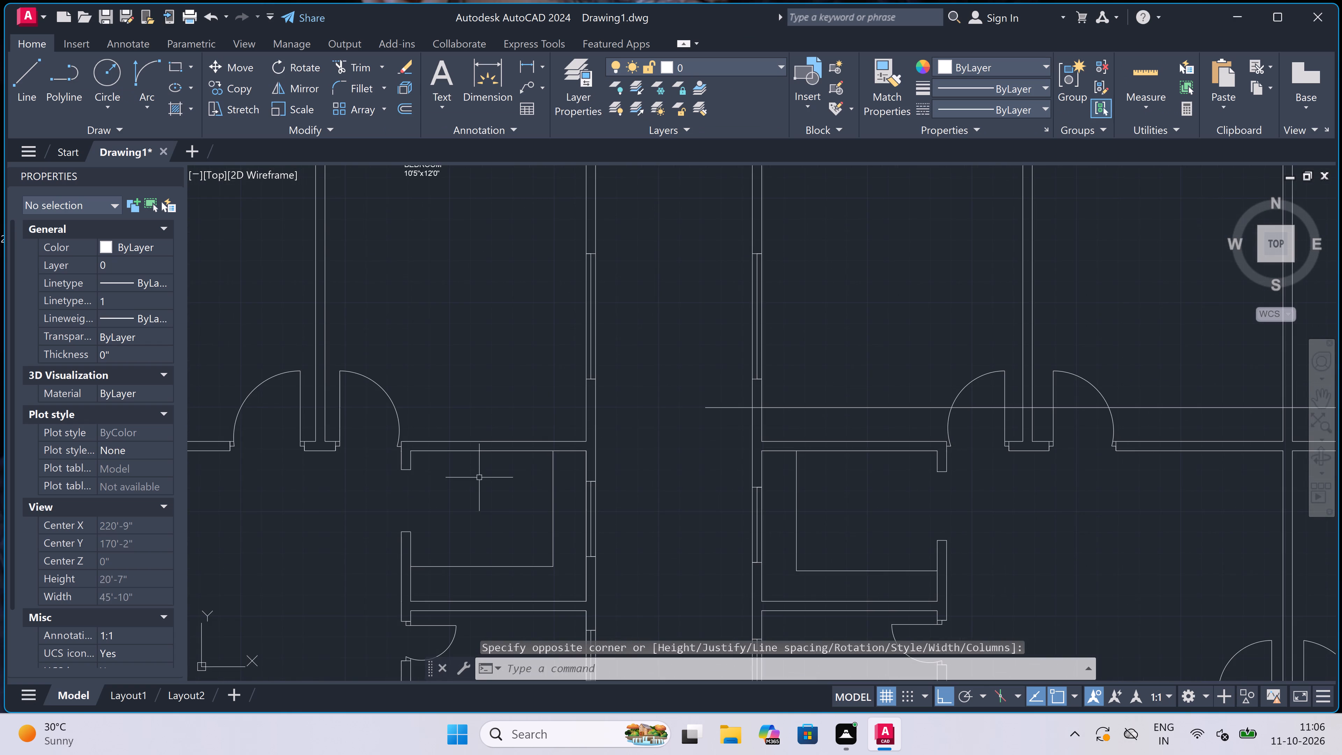
scroll(455, 494, "up", 1)
key("space")
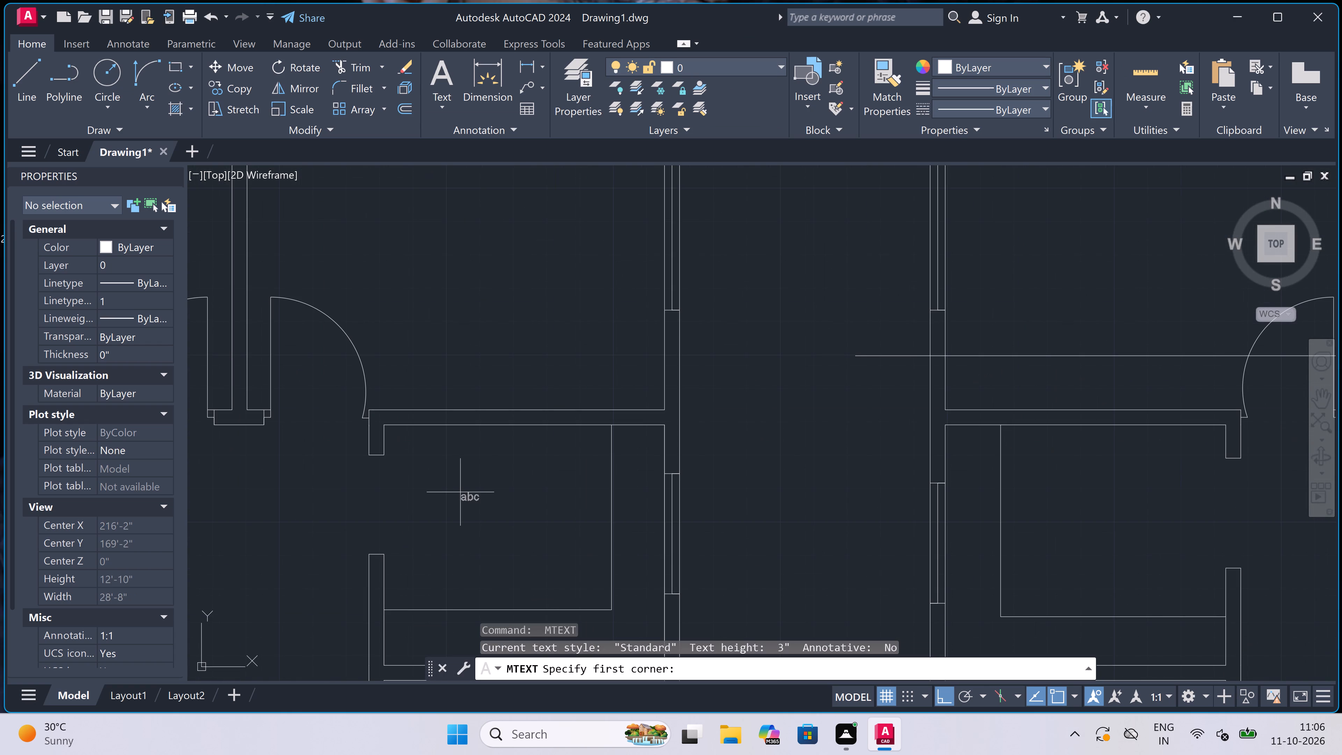
left_click(396, 500)
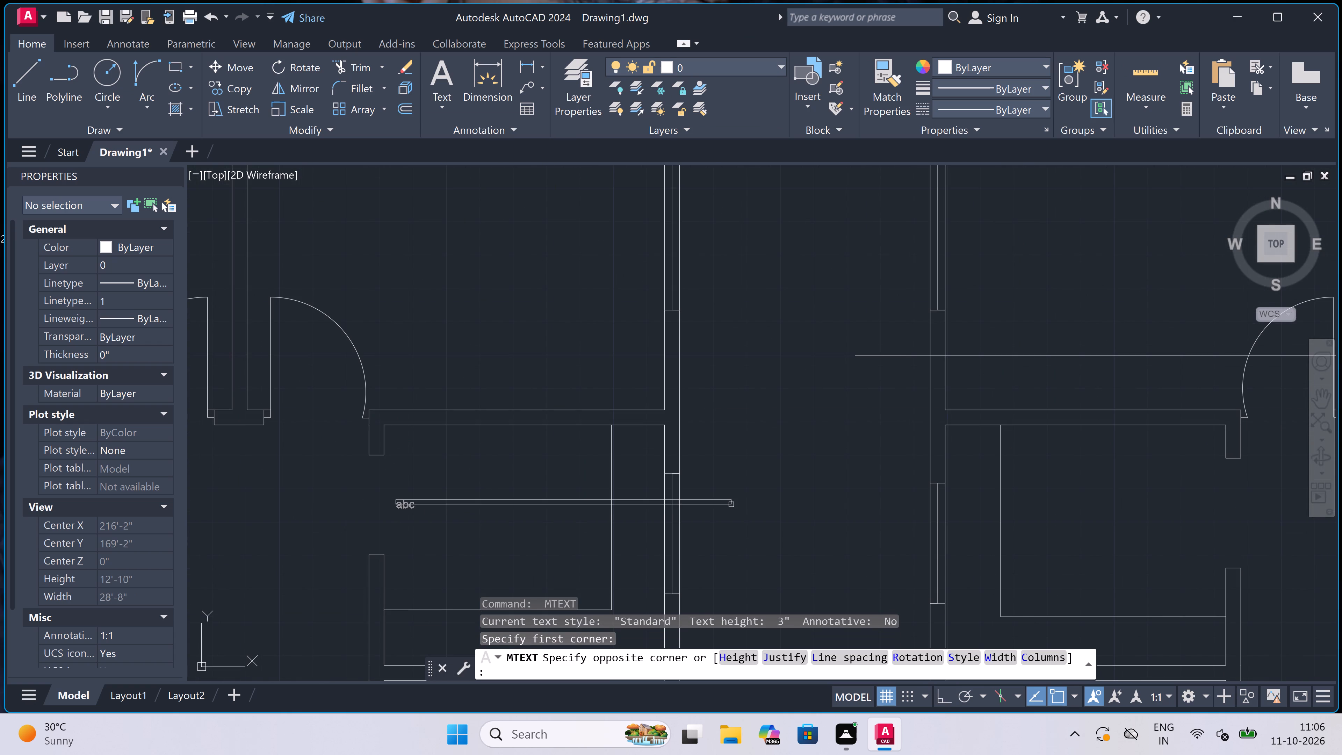
left_click(733, 504)
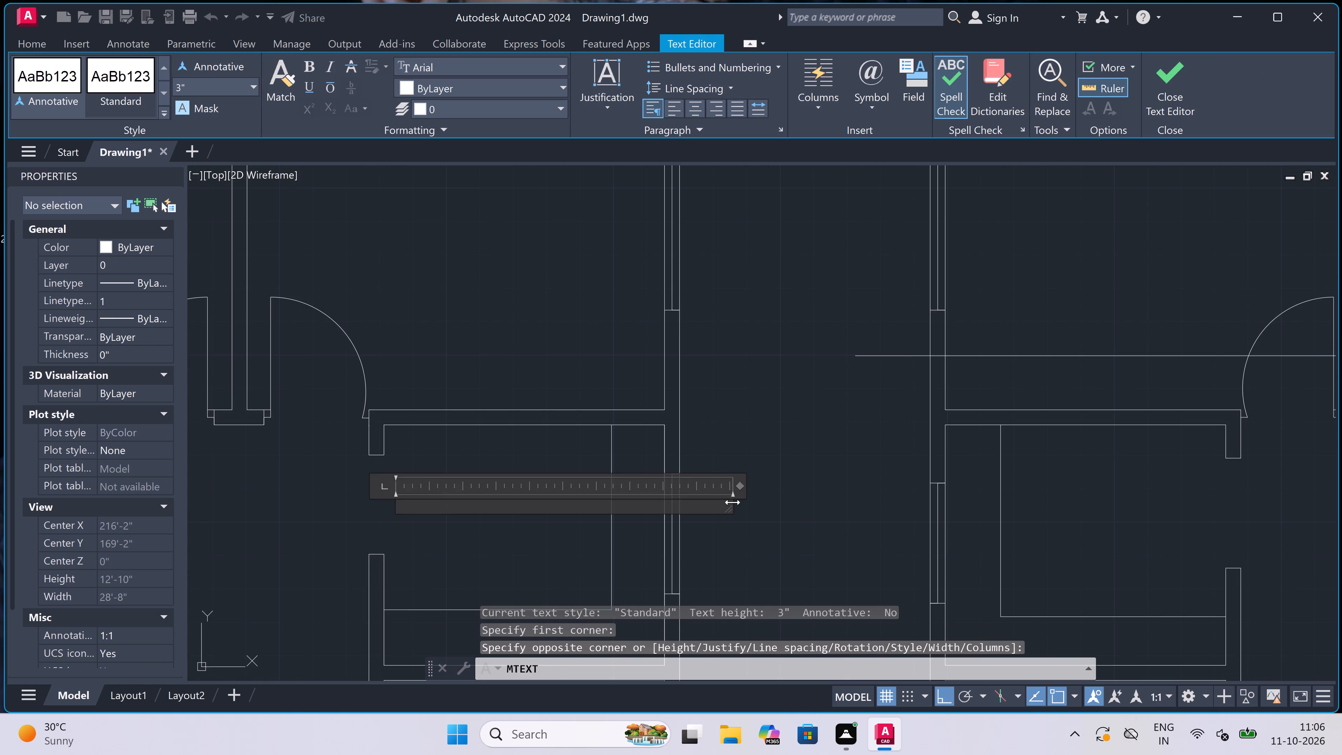
Enter KITCHEN with 7'0"x6'0" on a second line as the label of the east room with the counter.
type("KITCHEN")
key("Return")
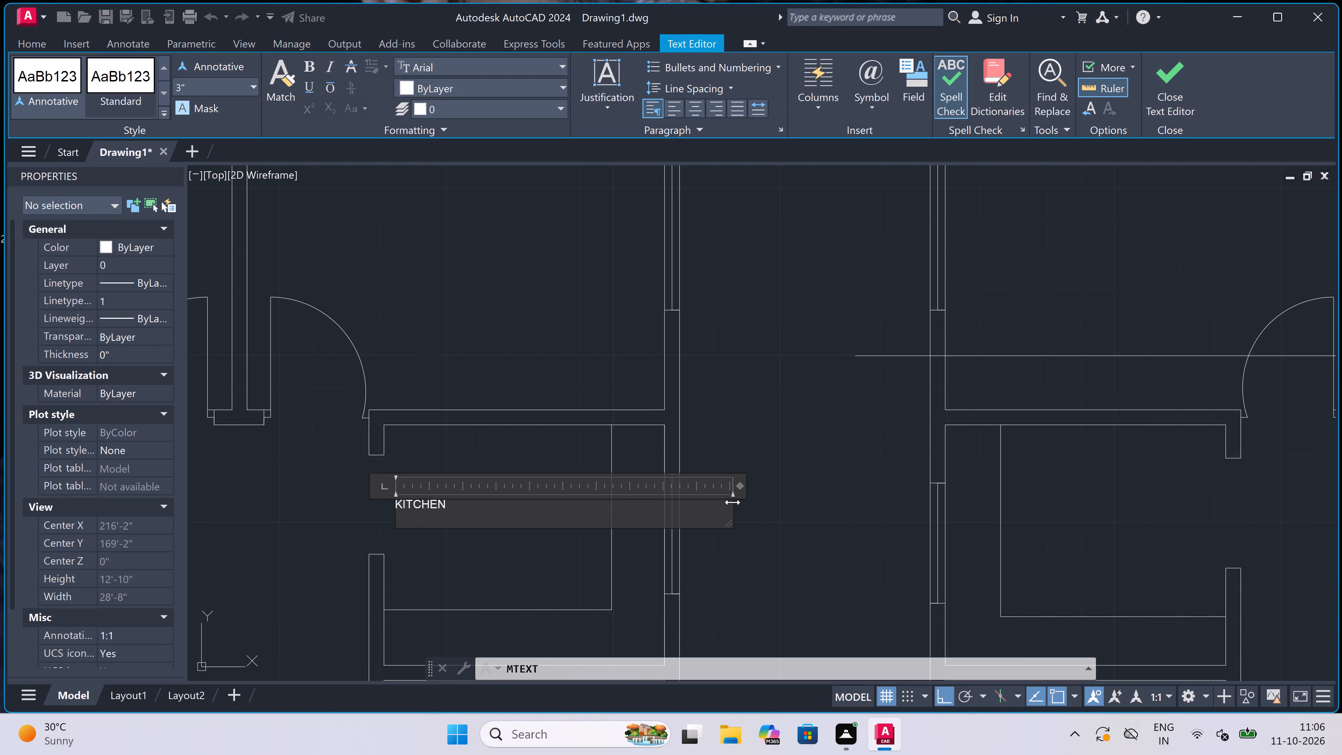
type("7'0")
key("shift+quotedbl")
type("x5")
key("BackSpace")
type("6'0\"")
left_click(486, 554)
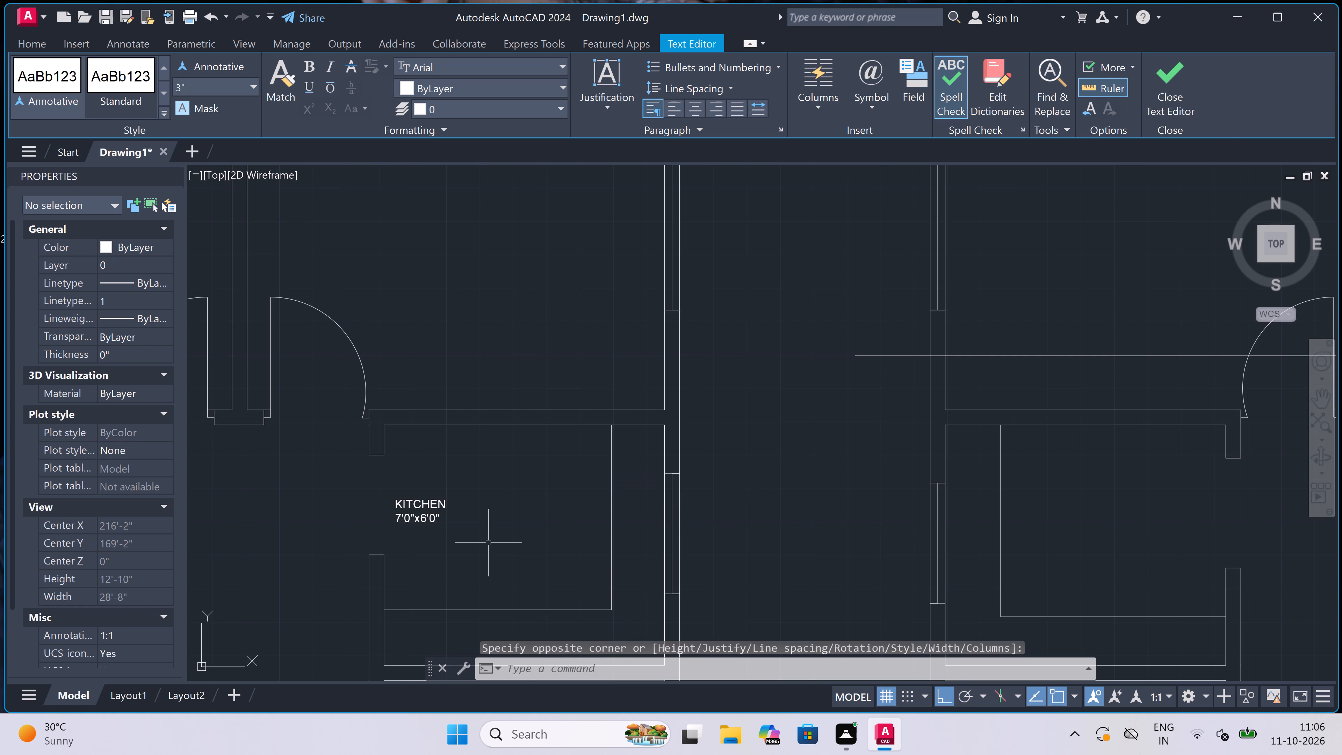
Move the new KITCHEN label horizontally east towards the middle of the original plan's east kitchen.
scroll(496, 459, "down", 5)
scroll(474, 466, "up", 3)
left_click(486, 492)
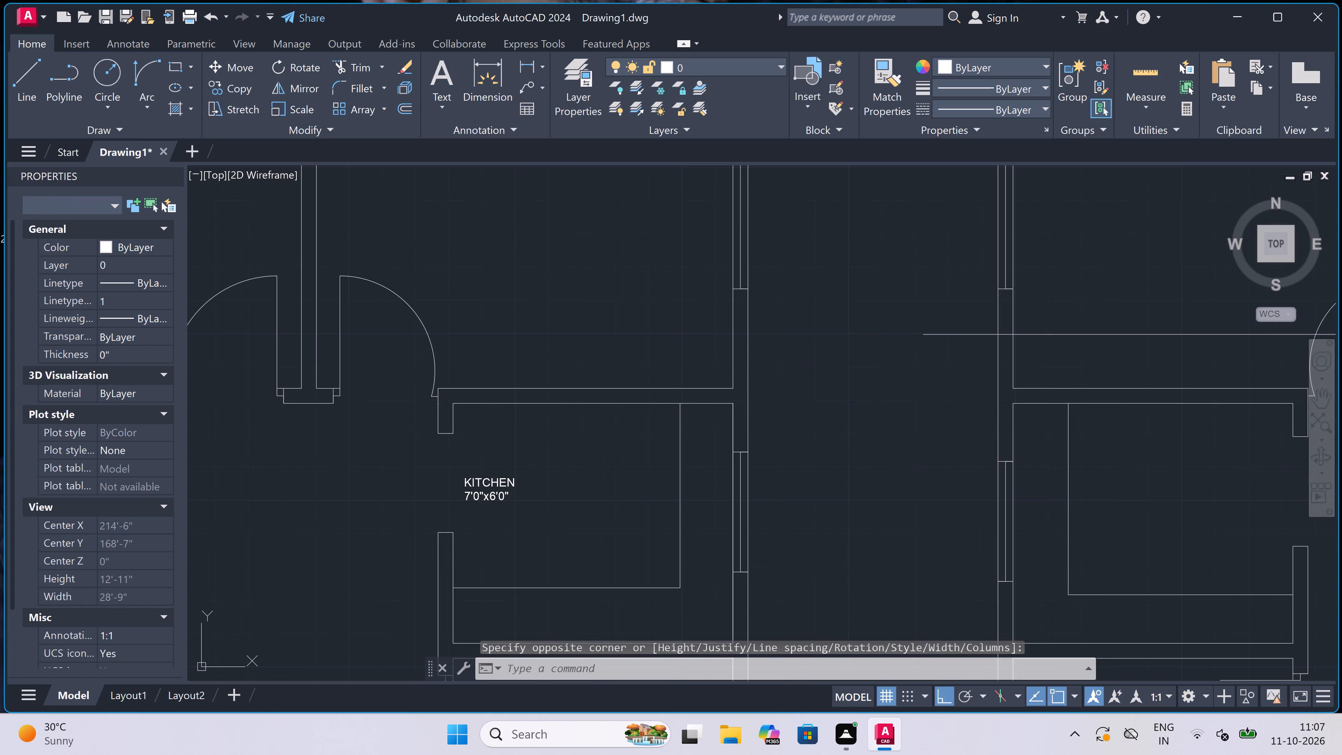
left_click(466, 477)
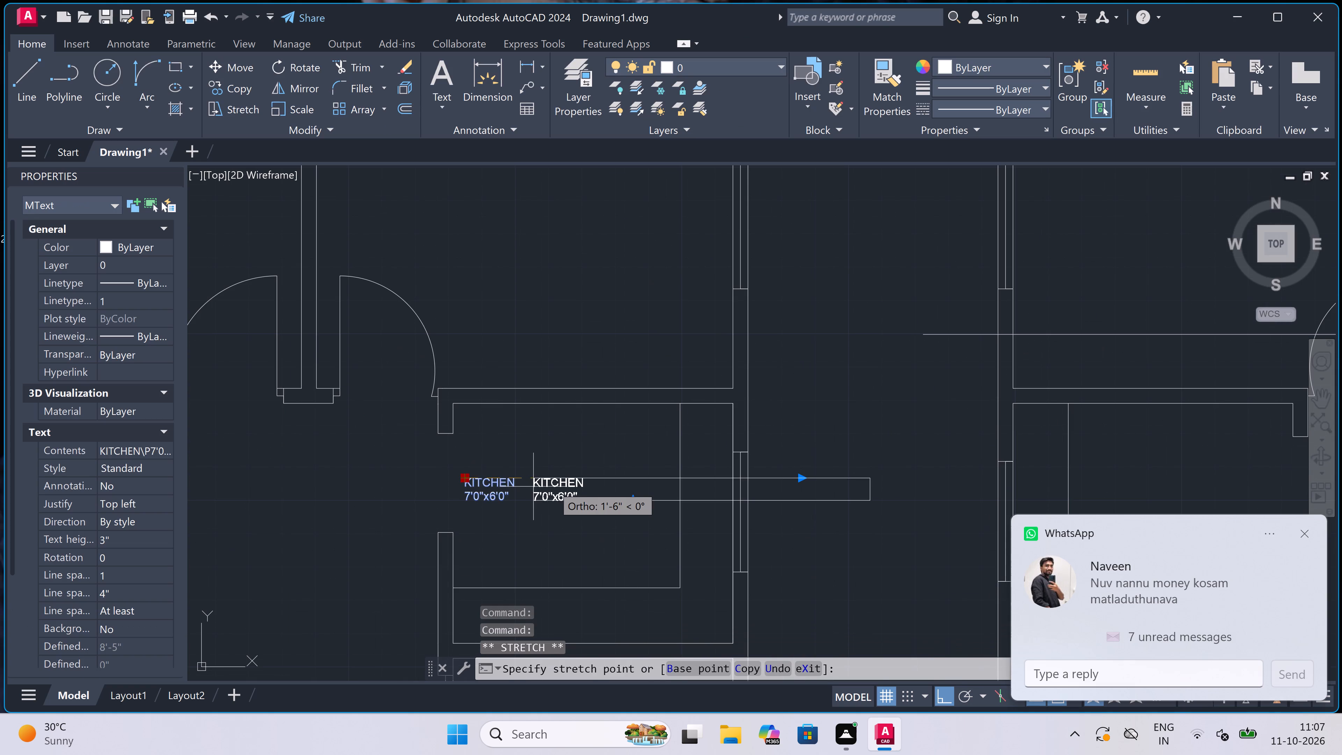
left_click(554, 485)
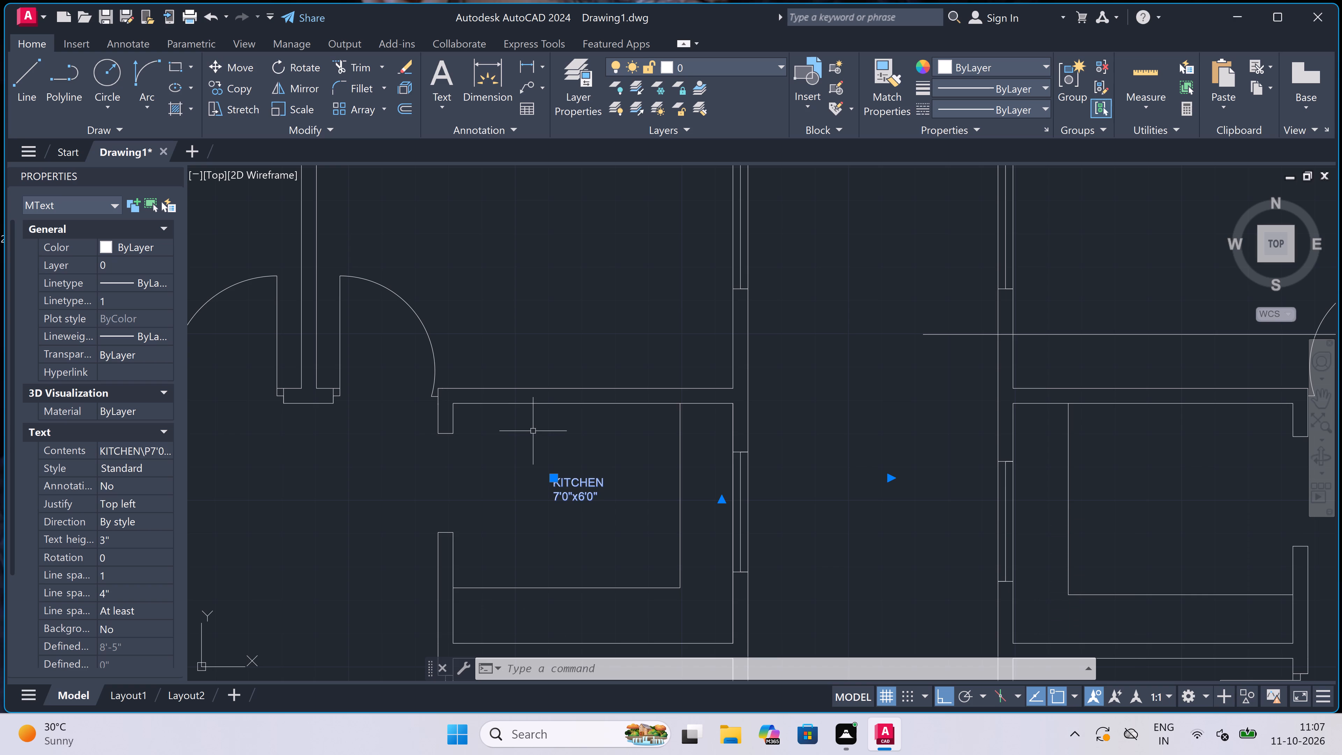
scroll(533, 431, "down", 1)
scroll(533, 431, "up", 1)
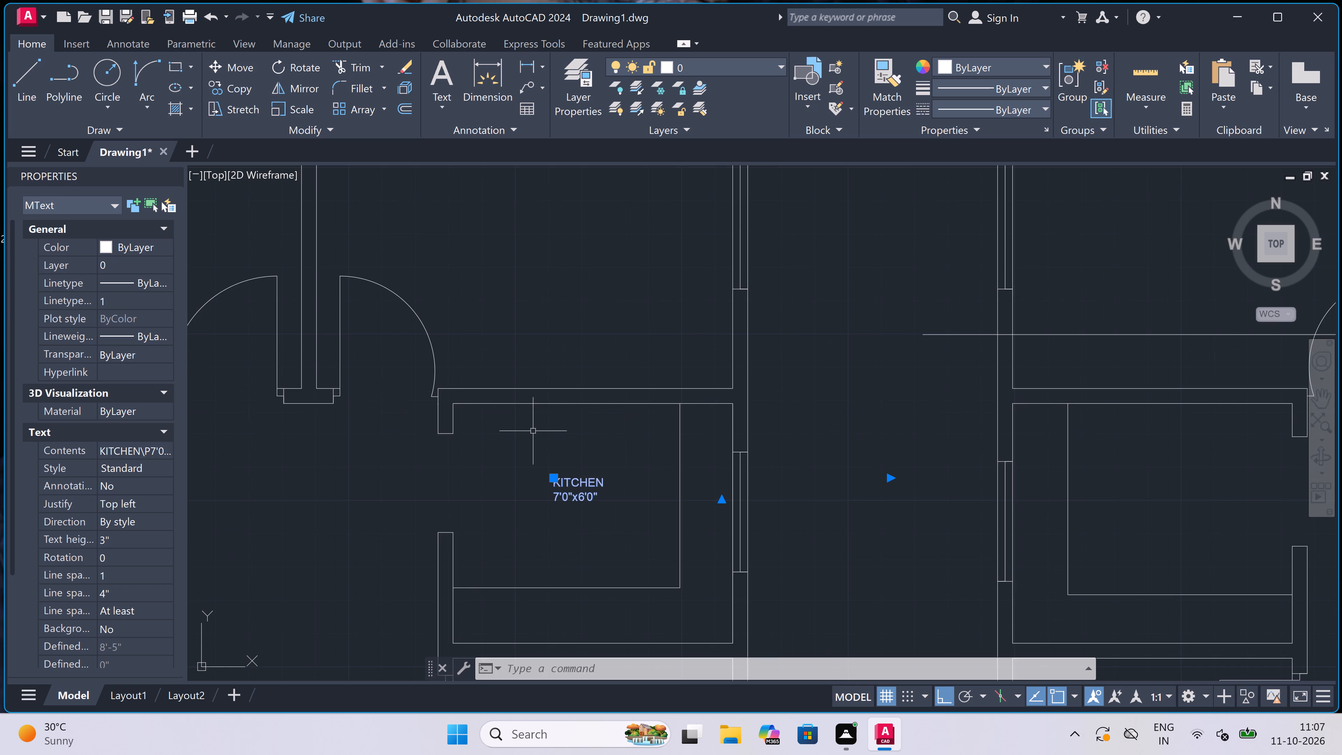
scroll(533, 431, "up", 1)
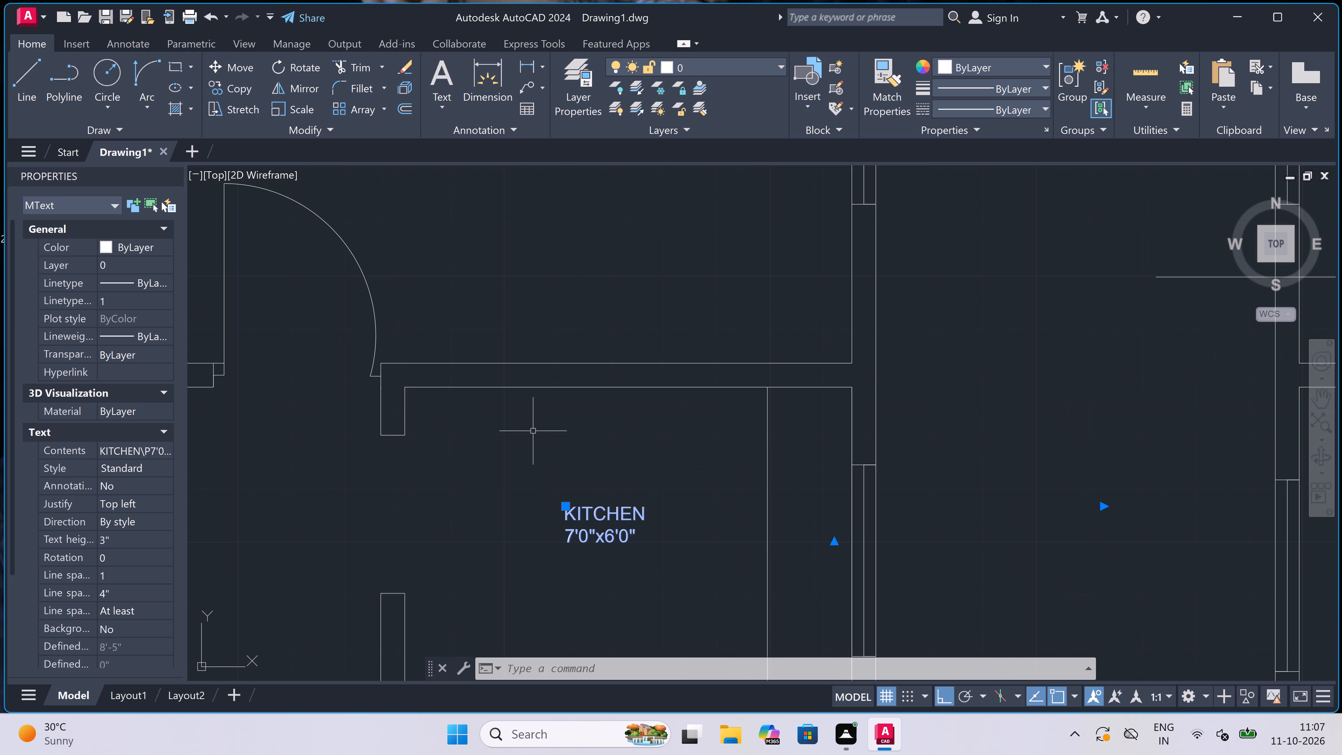
scroll(533, 431, "down", 1)
scroll(533, 431, "up", 1)
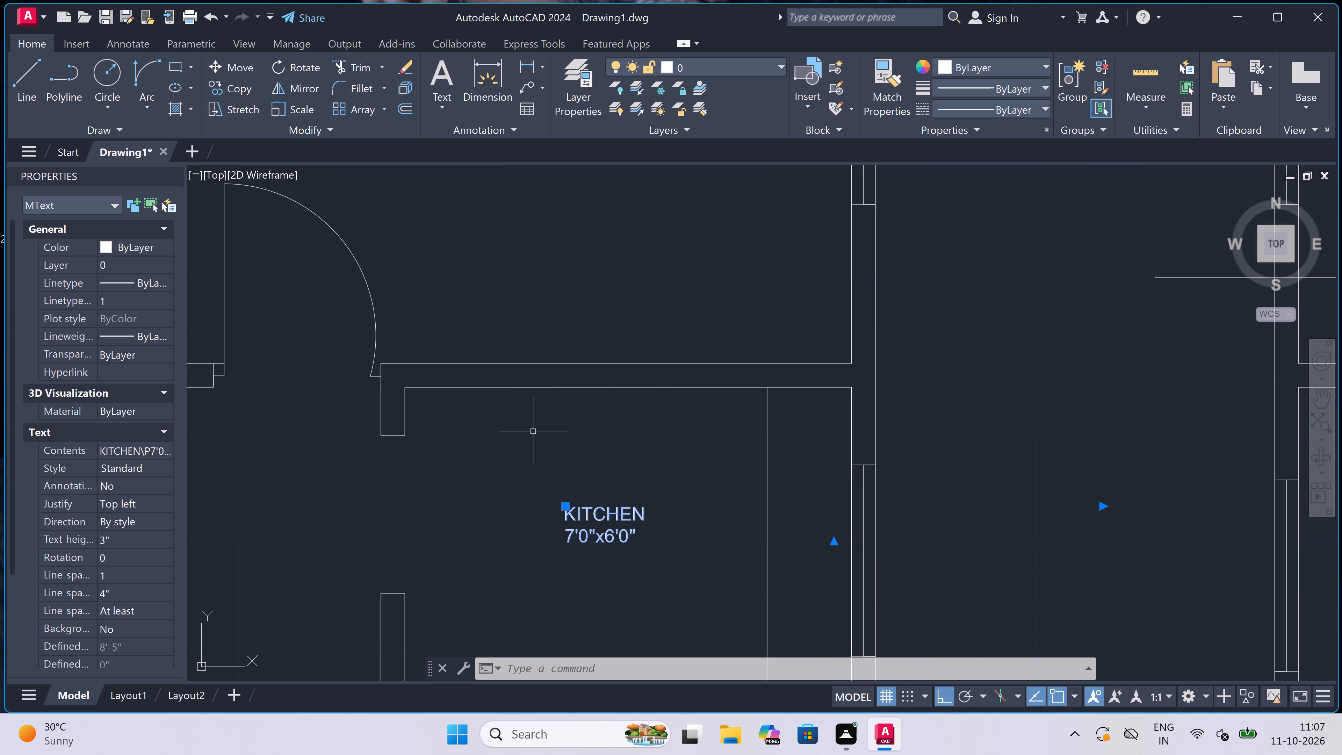
scroll(533, 432, "down", 1)
scroll(532, 433, "up", 1)
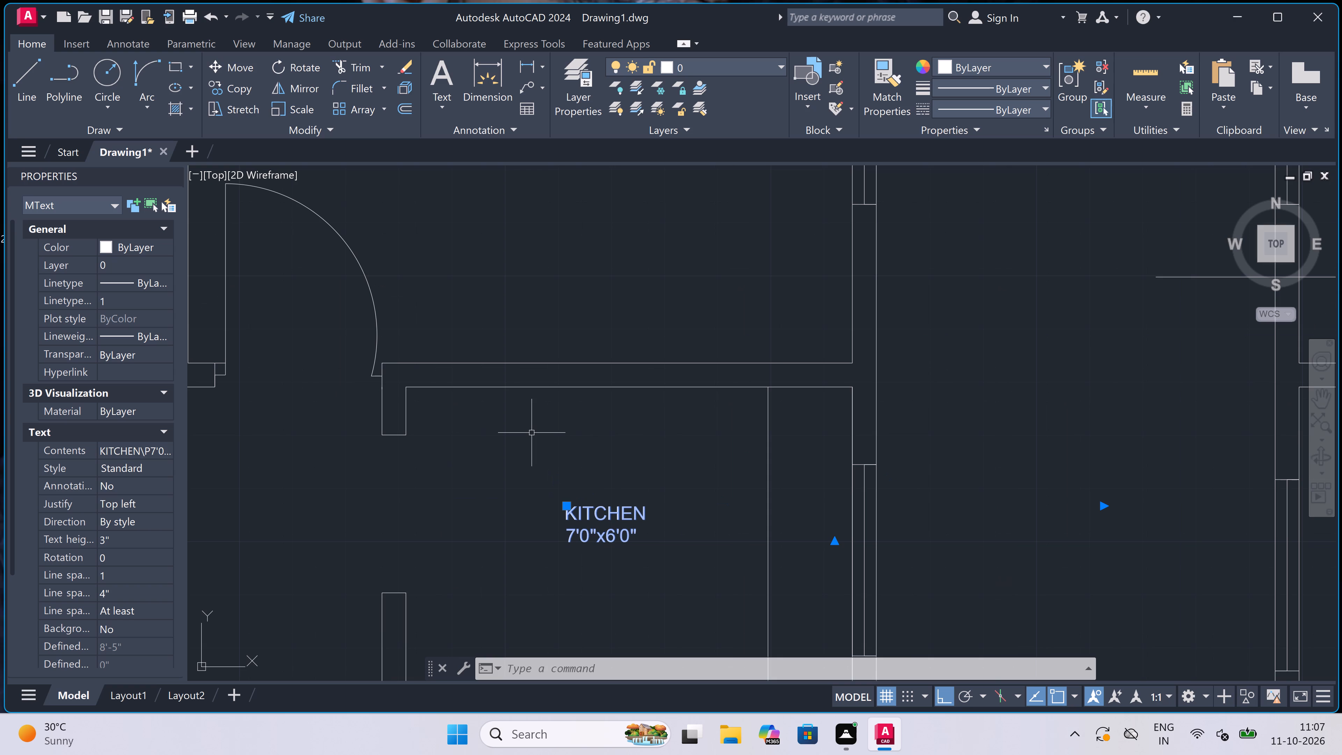
key("Escape")
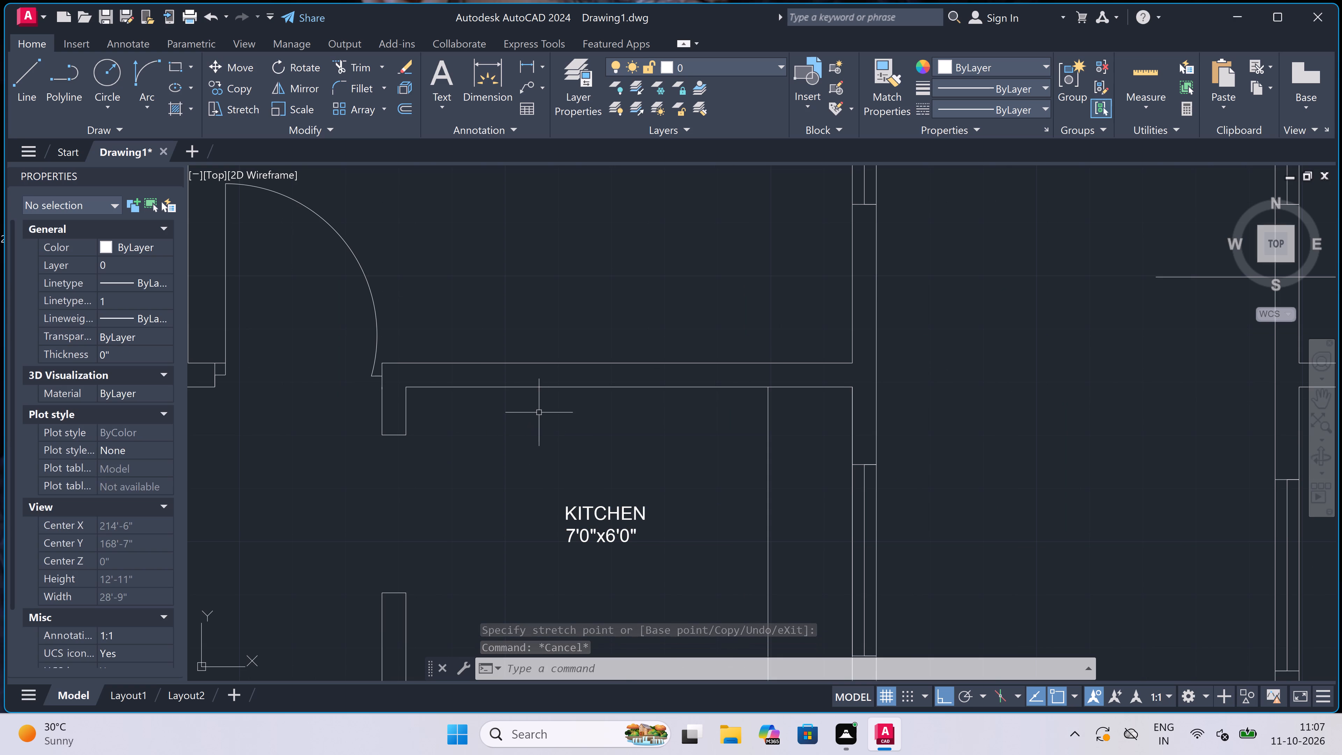
Place a multiline text box starting in the small room directly south of the original plan's east kitchen, below its door swing.
scroll(553, 403, "down", 3)
scroll(484, 566, "up", 1)
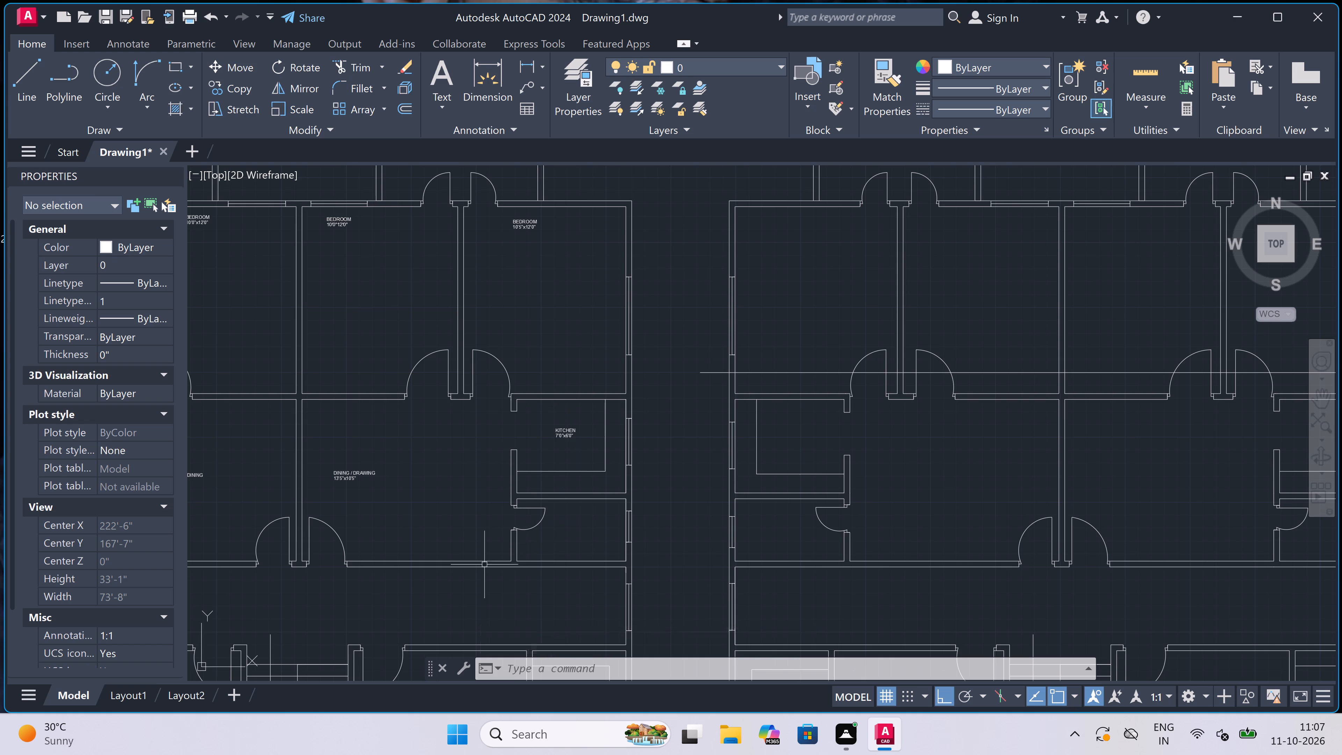
scroll(484, 565, "up", 2)
key("space")
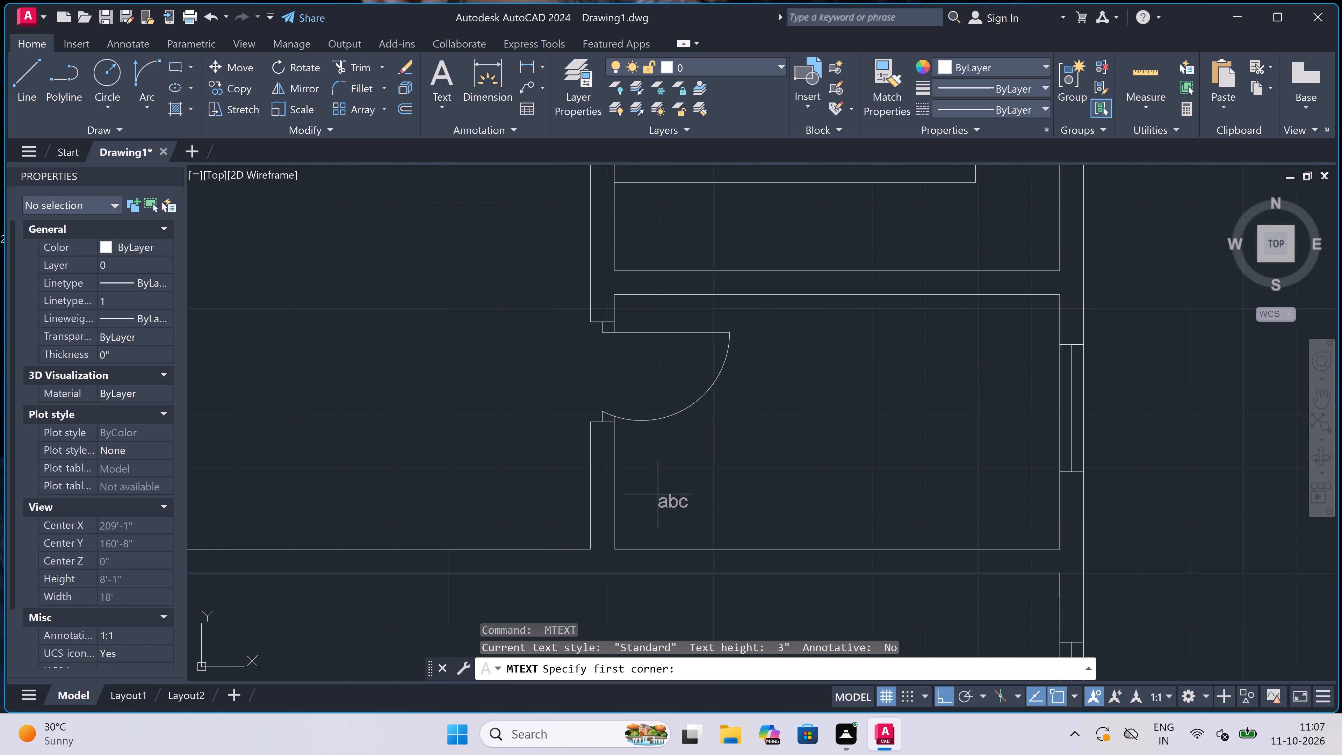
left_click_drag(641, 485, 647, 489)
left_click_drag(1135, 499, 1139, 505)
scroll(633, 490, "down", 2)
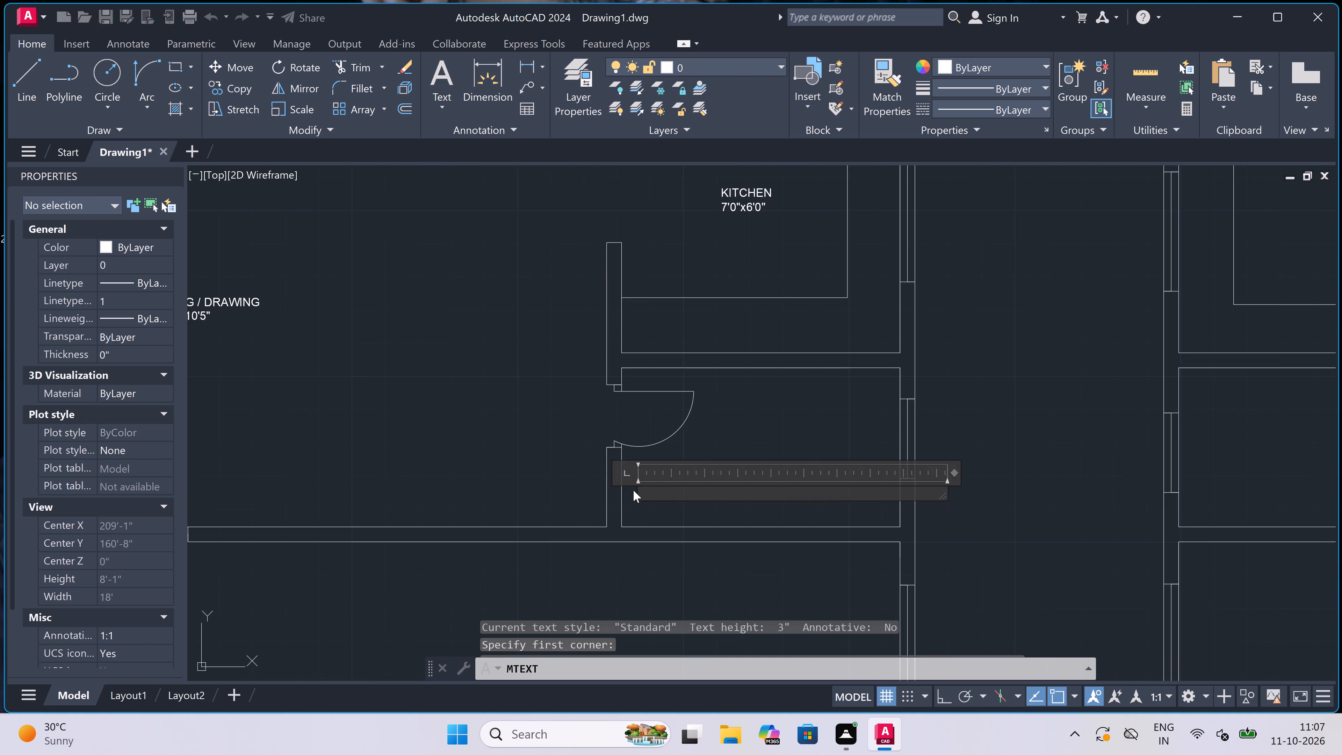
scroll(633, 490, "down", 1)
scroll(654, 485, "up", 4)
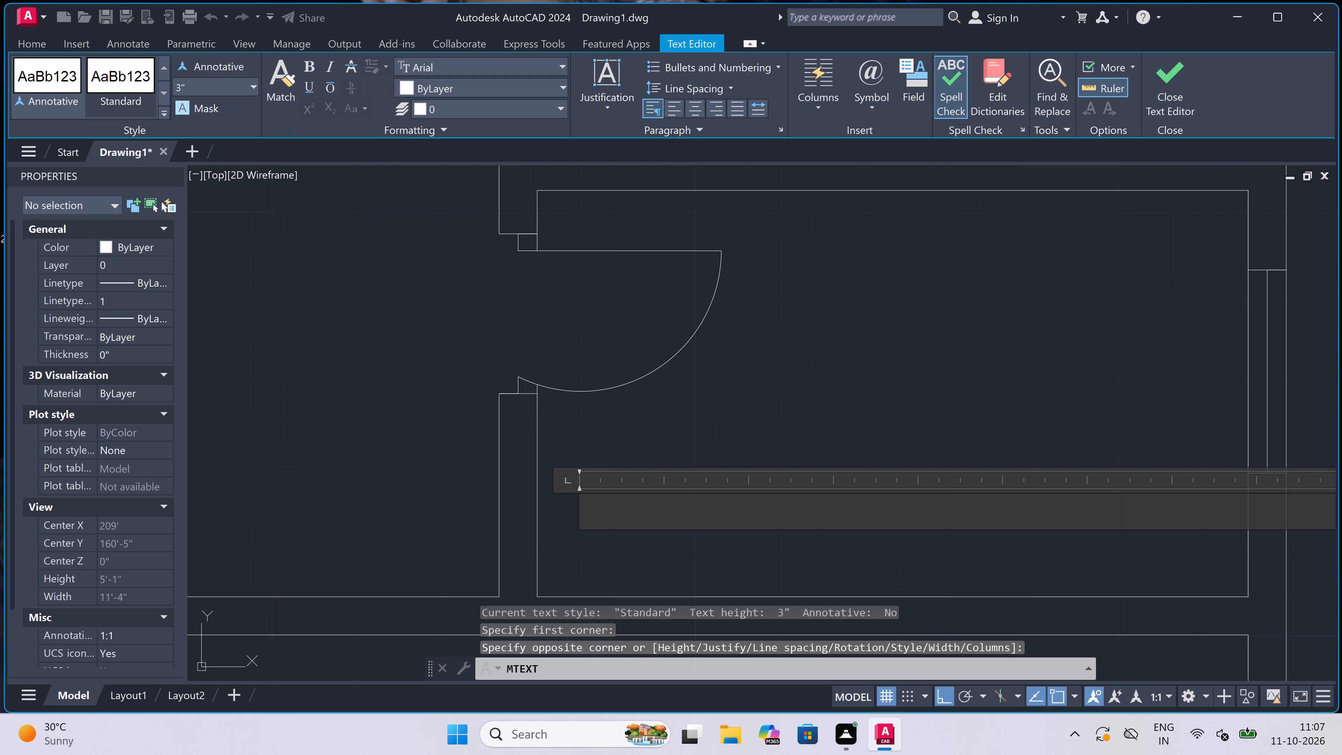
Enter TOILET with 7'0"x4'0" on a second line as the label of the small room south of the east kitchen.
type("TOILET")
key("Return")
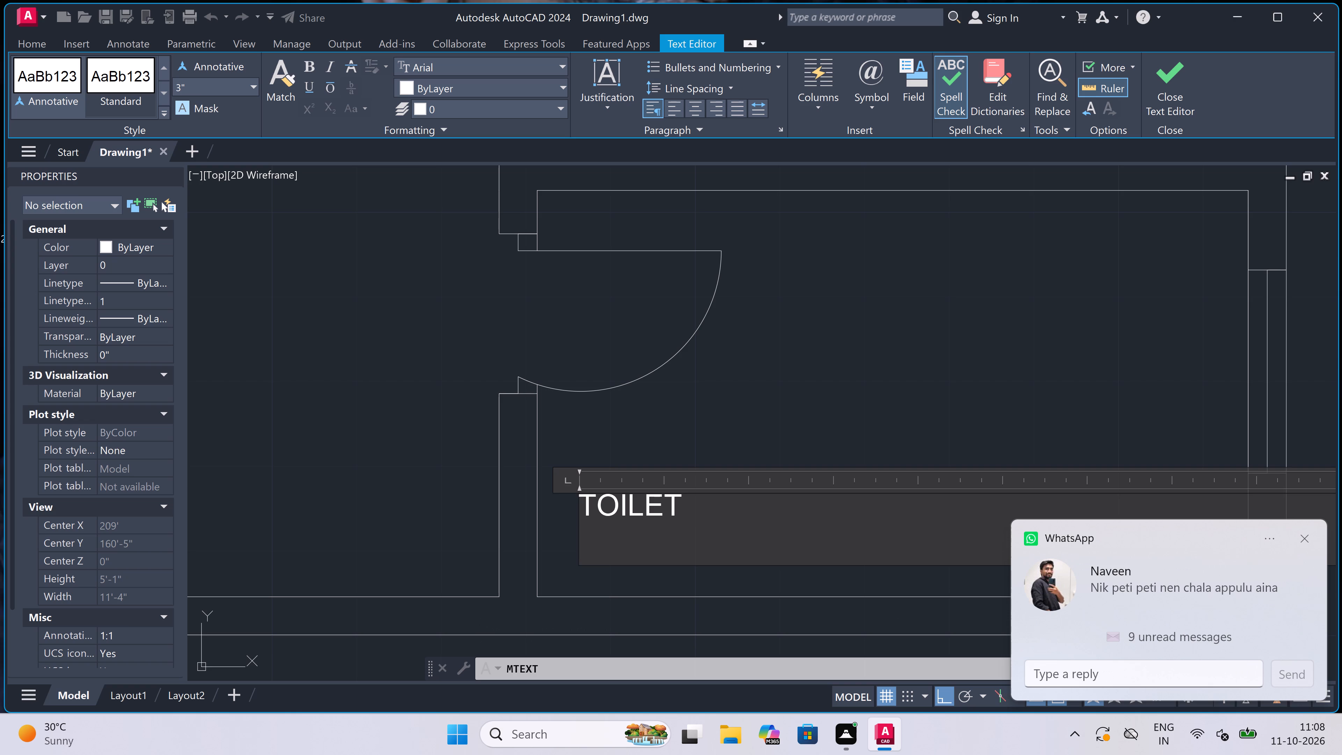
type("7'0")
key("shift+quotedbl")
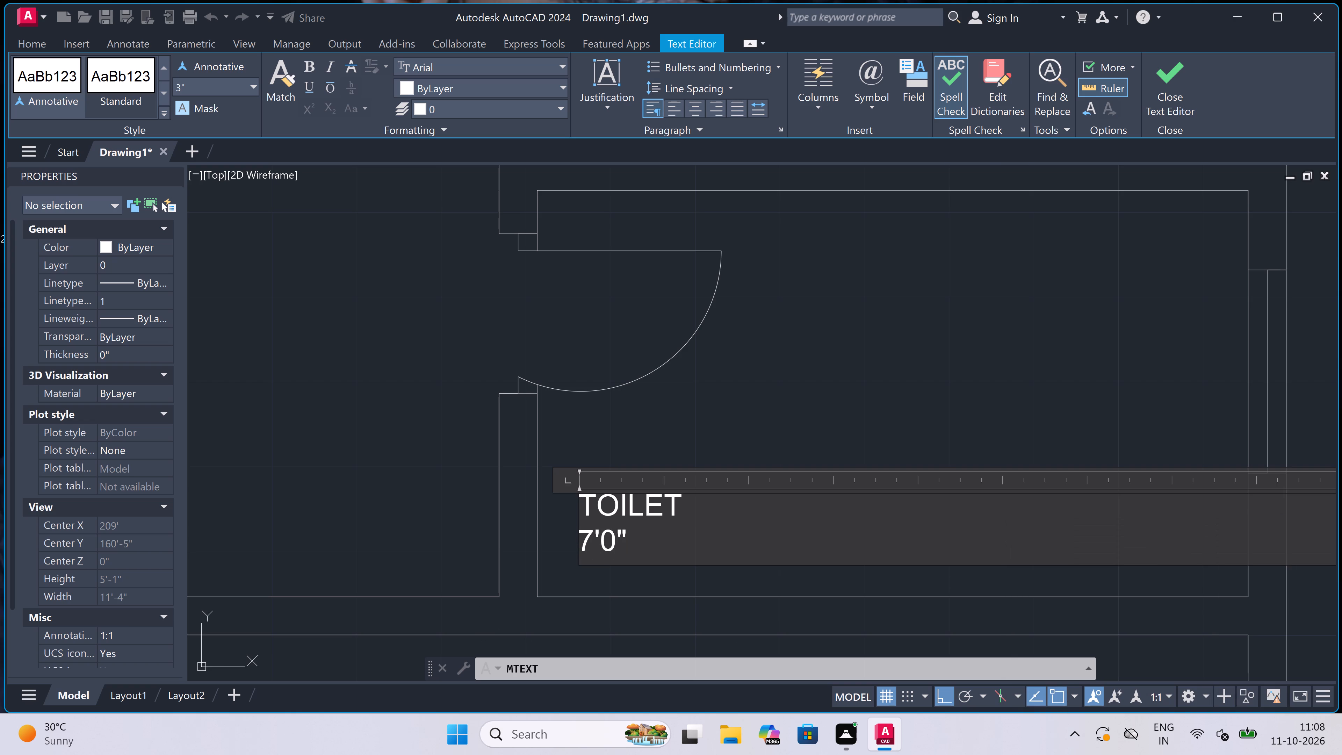
key("x")
type("4'0\"")
left_click(405, 523)
Place a multiline text box starting in the large room just west of the original plan's staircase.
scroll(740, 427, "down", 5)
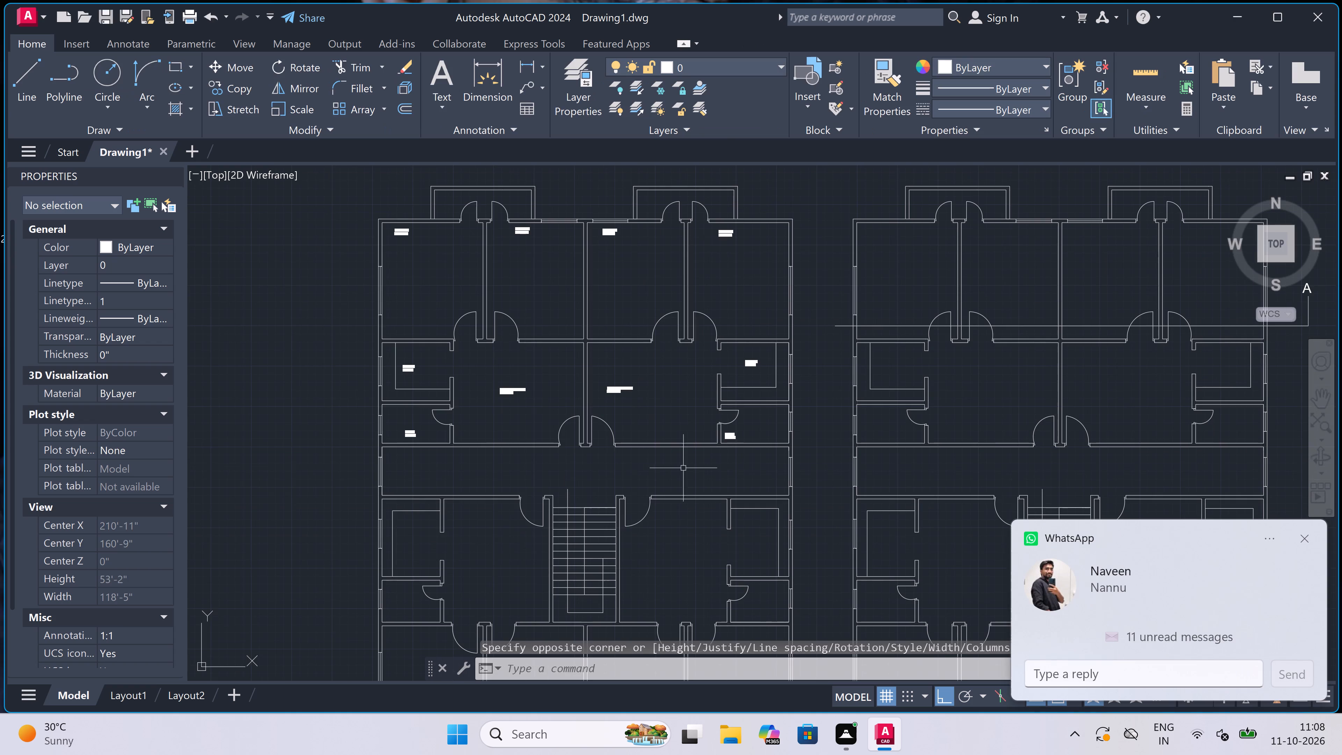
scroll(557, 465, "up", 2)
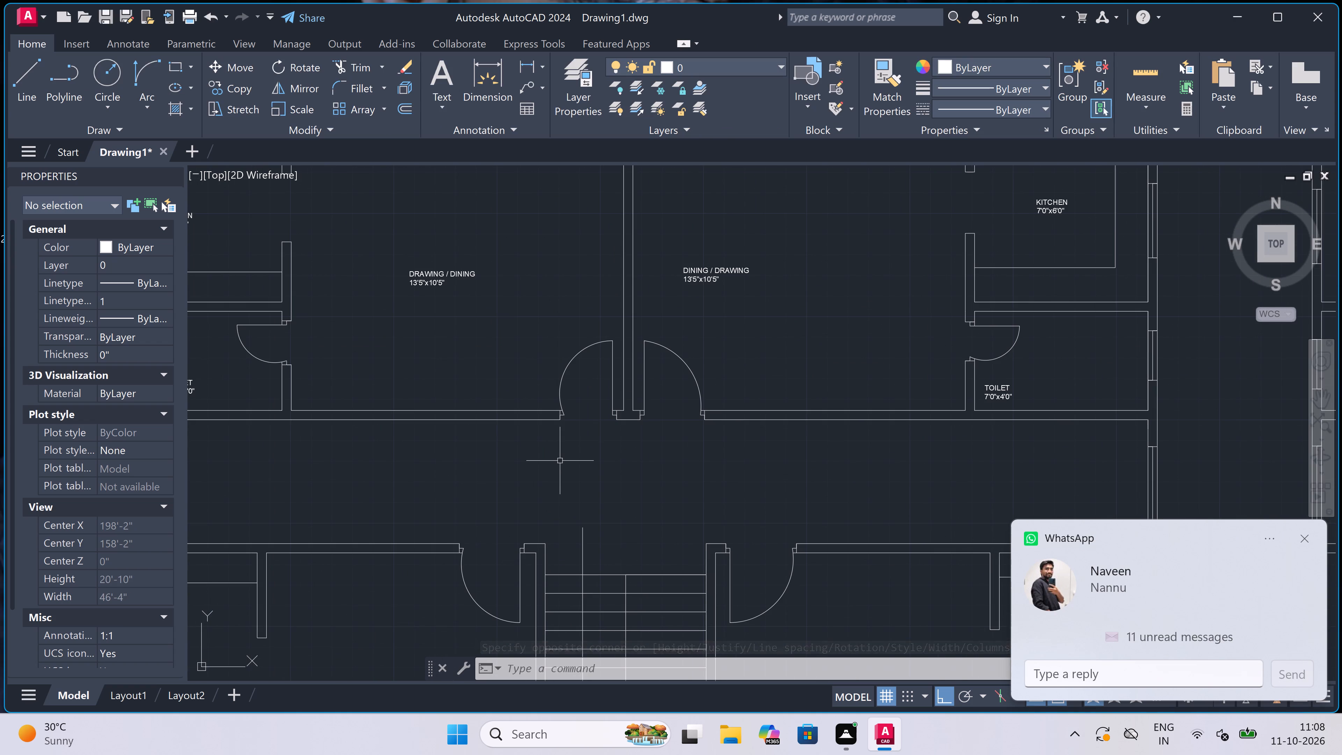
scroll(561, 451, "down", 3)
scroll(521, 504, "up", 3)
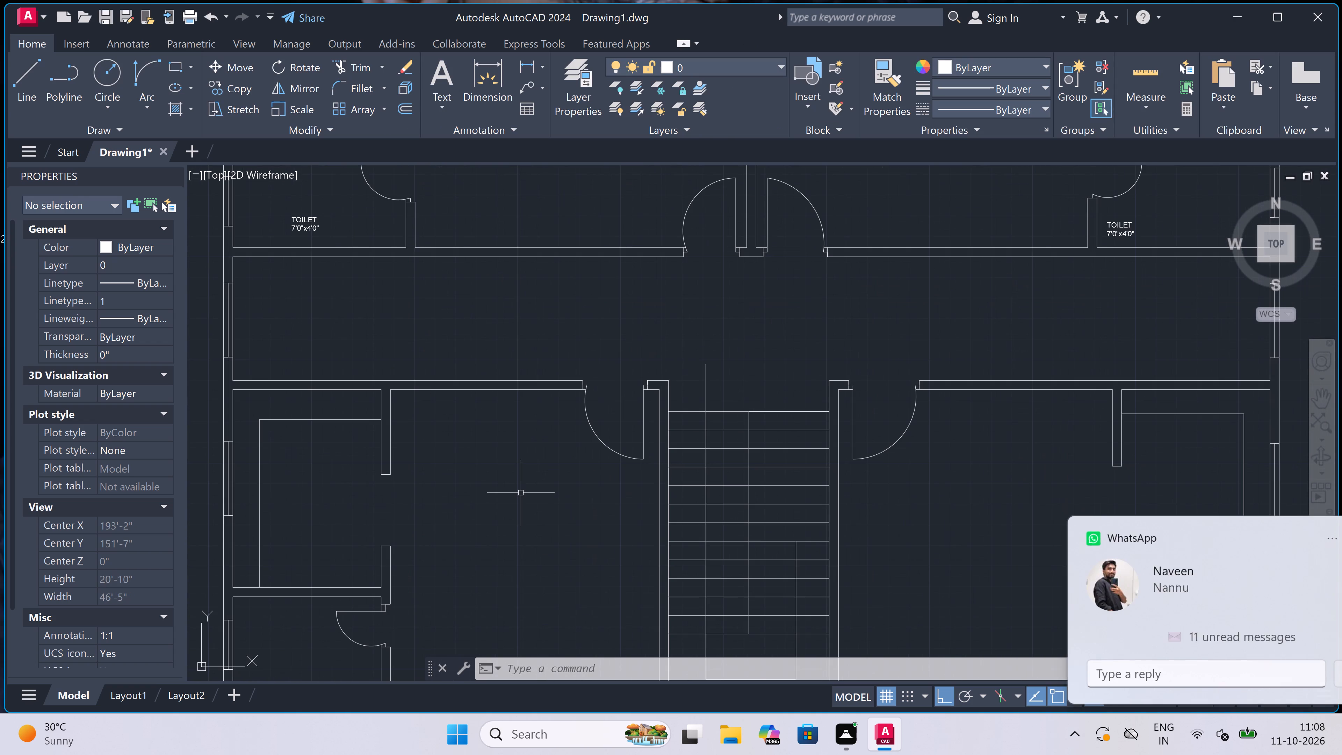
scroll(517, 440, "down", 2)
scroll(494, 456, "up", 2)
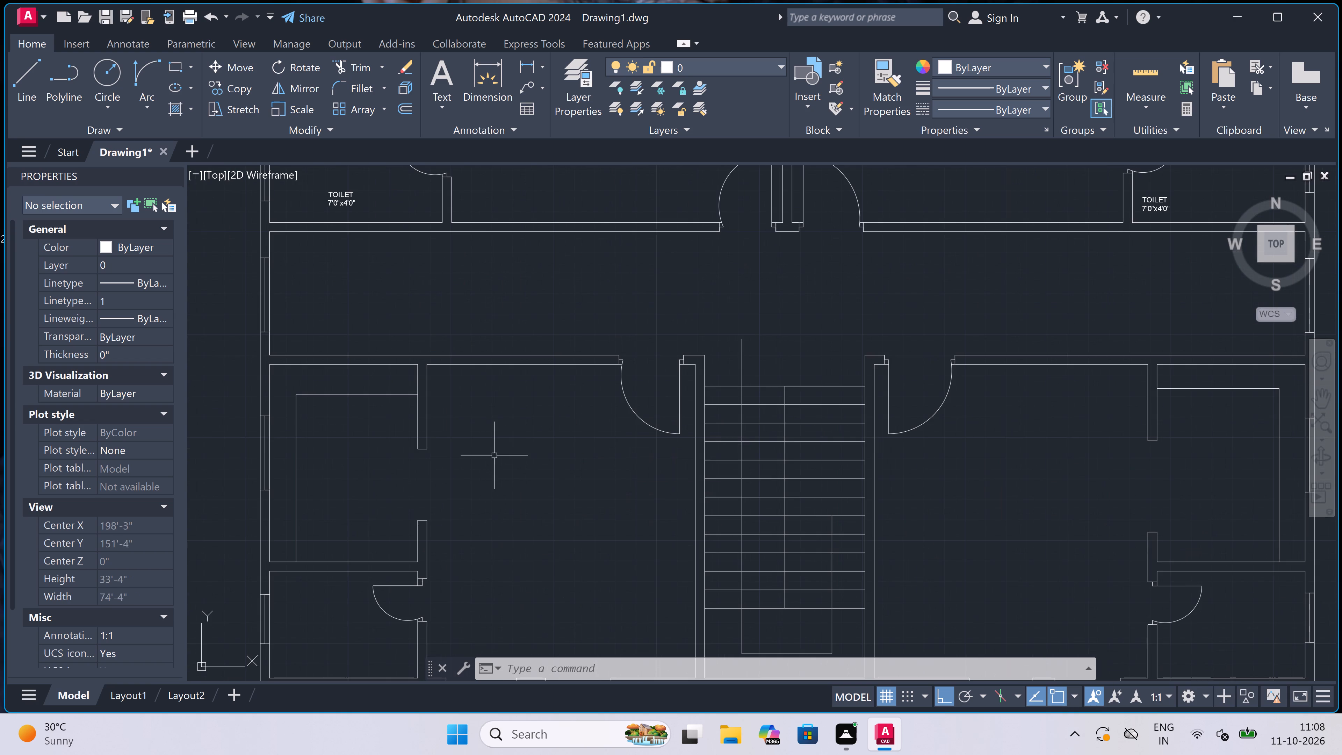
key("space")
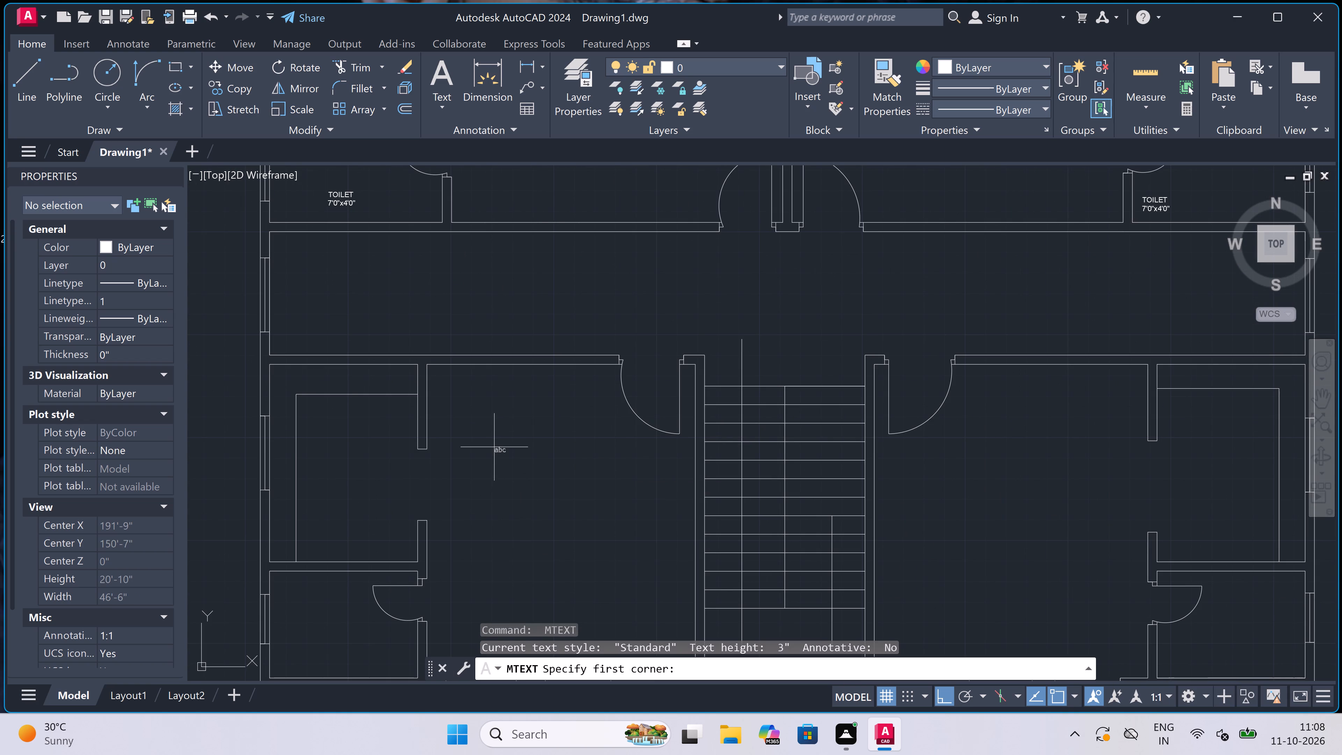
scroll(495, 442, "down", 1)
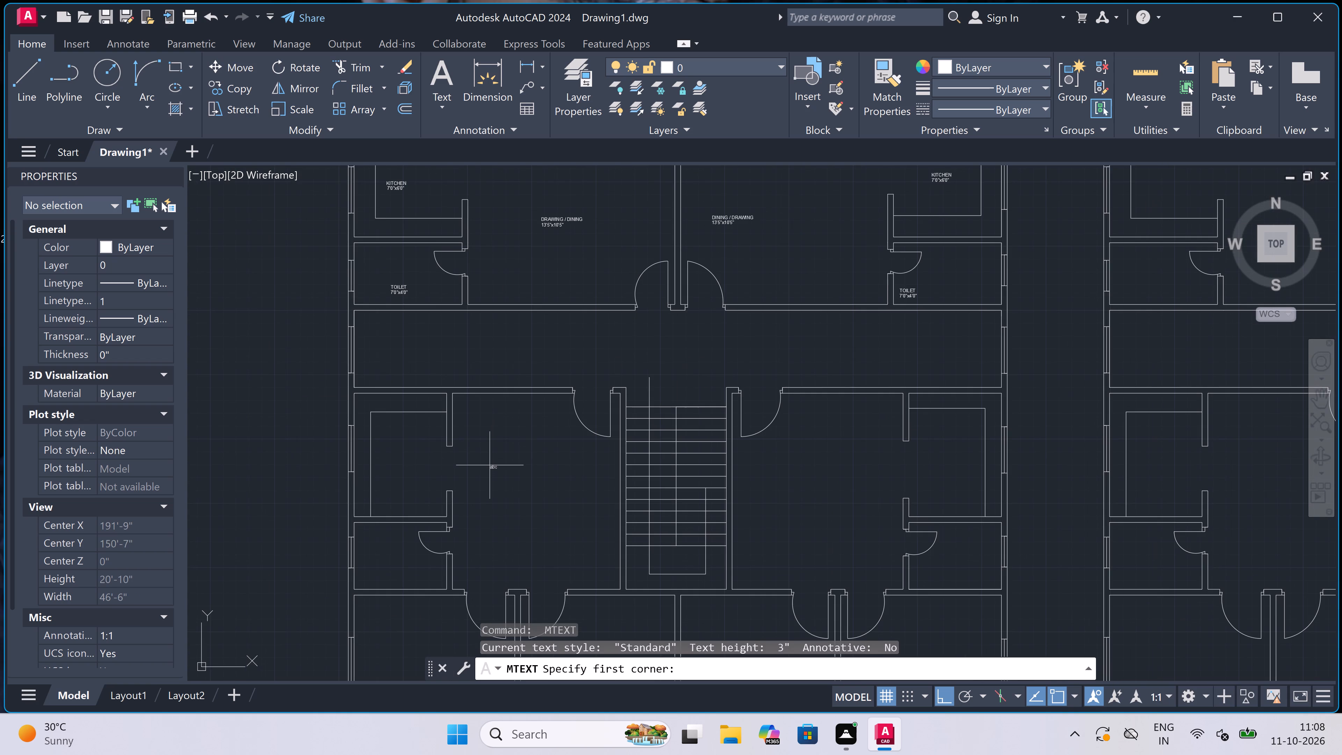
scroll(490, 465, "up", 1)
scroll(489, 452, "down", 1)
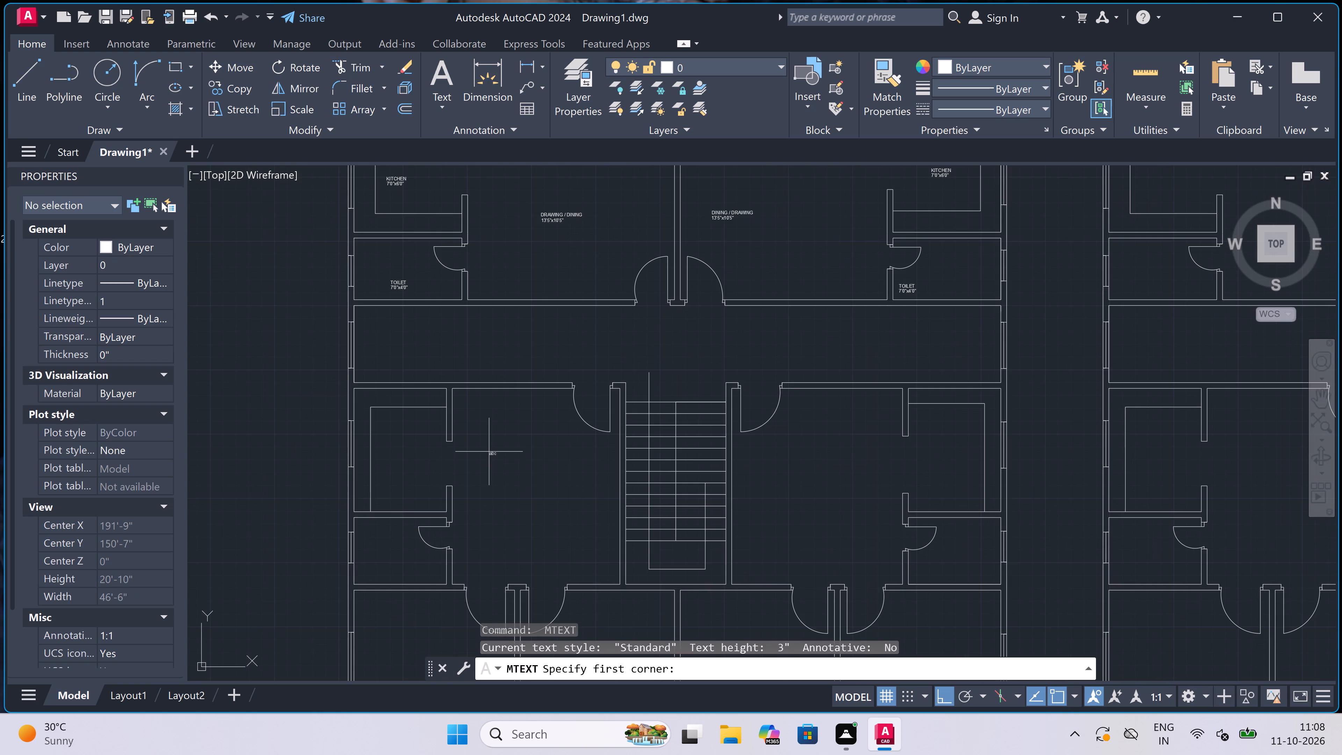
scroll(489, 452, "up", 1)
scroll(489, 452, "down", 1)
scroll(525, 486, "up", 2)
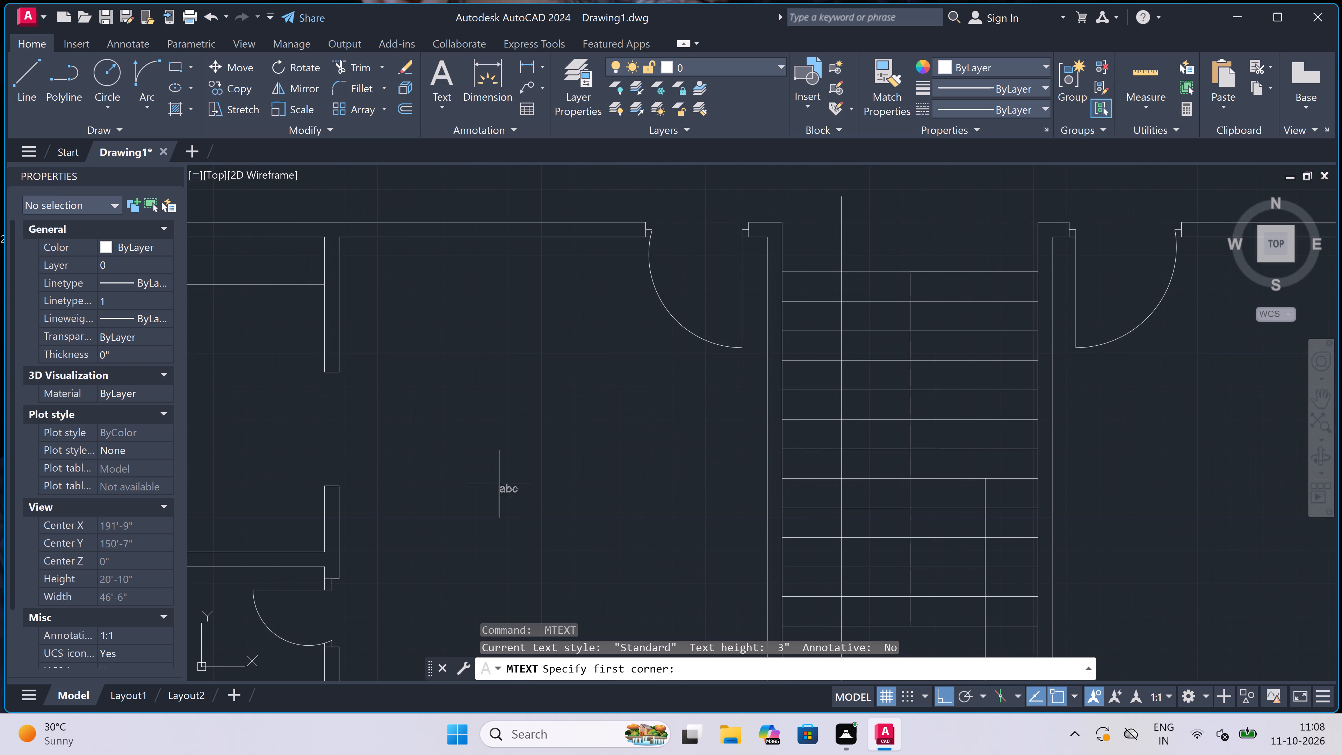
left_click(456, 496)
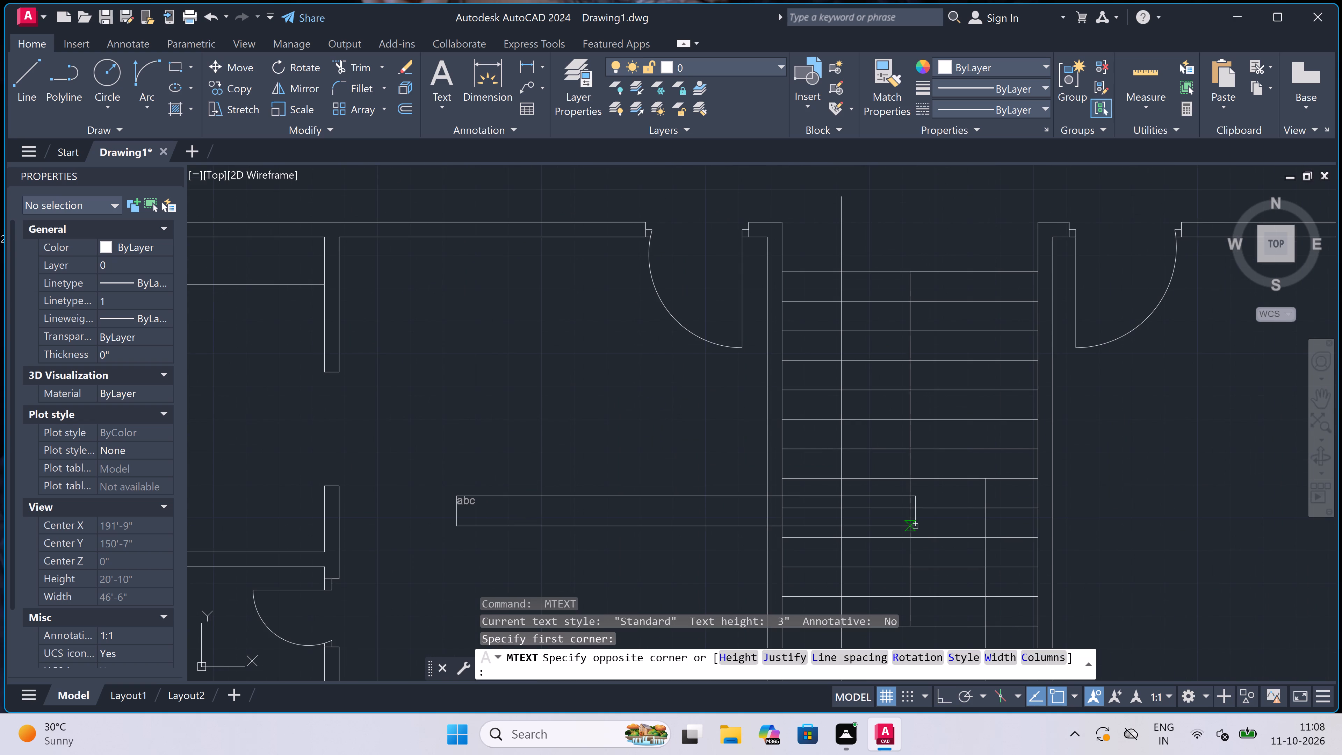
left_click(964, 512)
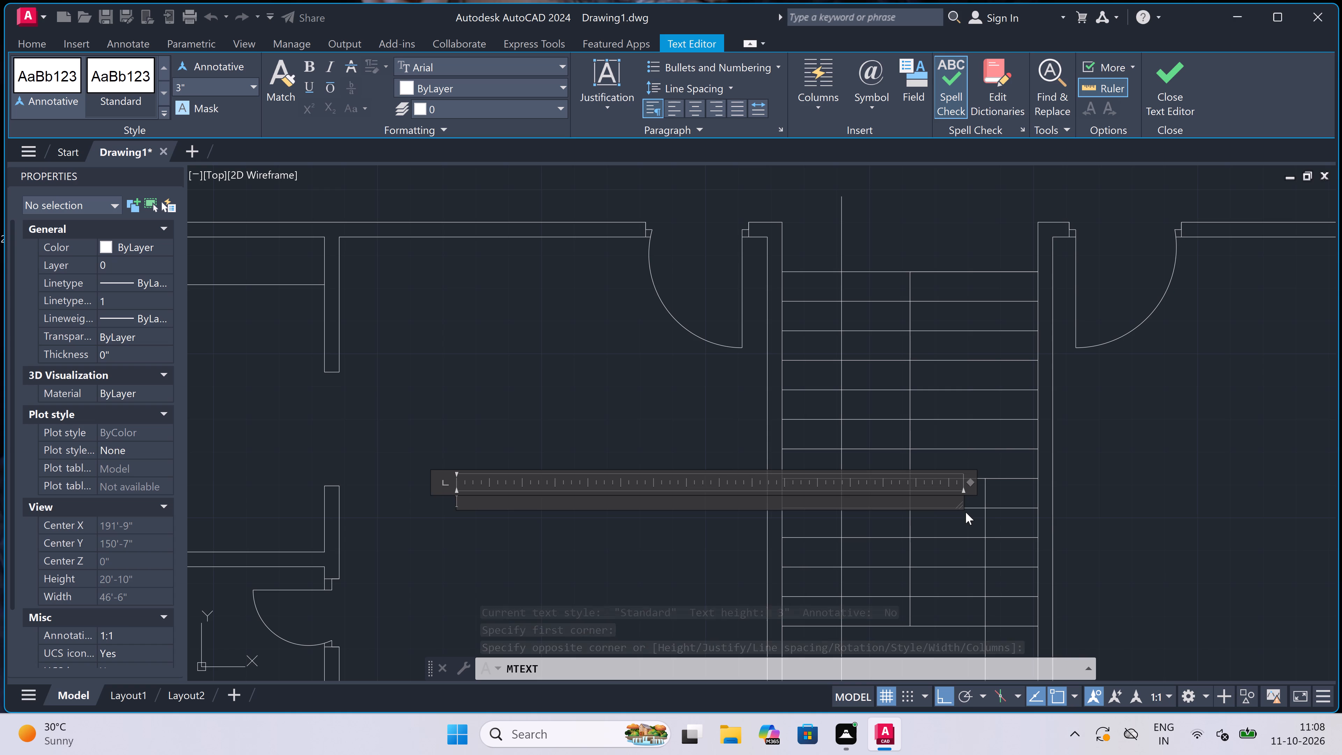
Enter DINING/DRAWING with 10'6"x12'9" on a second line as the label of the large room west of the staircase.
type("DINING")
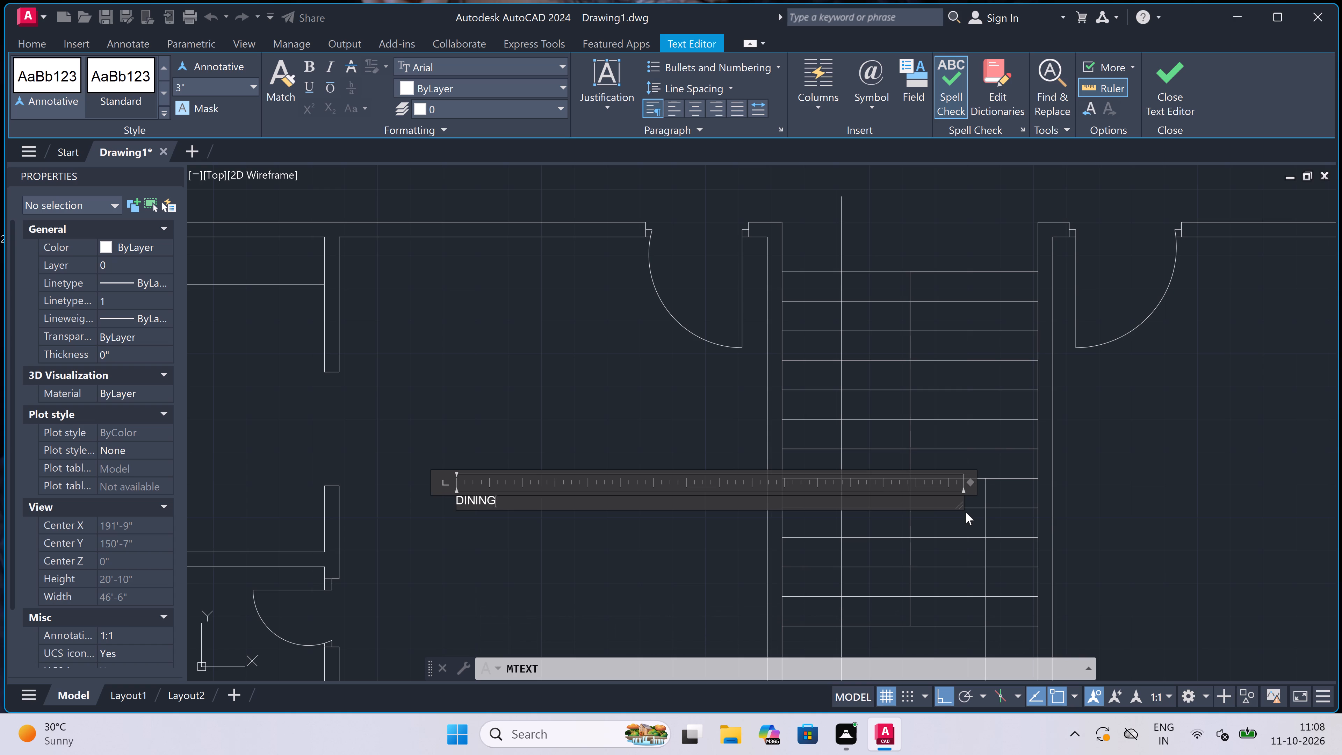
key("slash")
type("DR")
type("AWING")
key("Return")
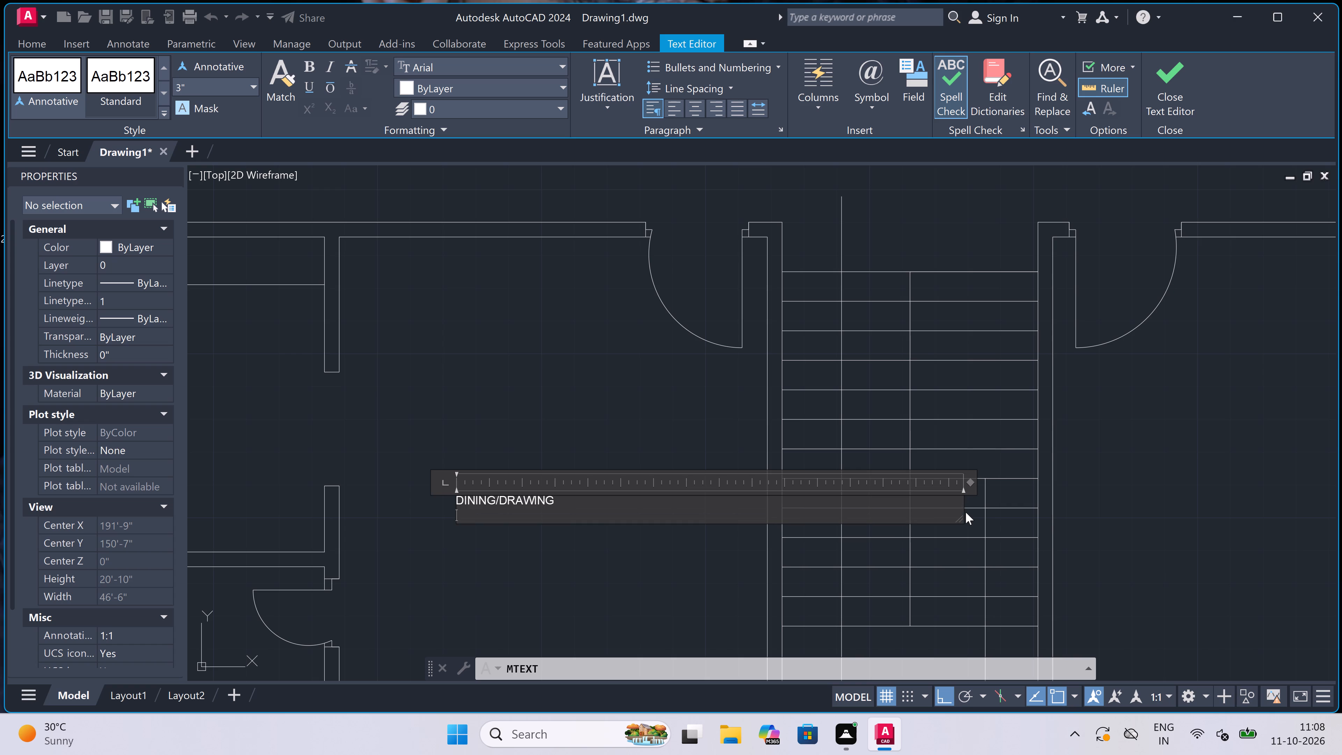
type("10'6")
type("\"x")
type("12'8")
key("BackSpace")
type("9\"")
Add a space on each side of the slash so the room label reads DINING / DRAWING, and finish the text.
scroll(498, 499, "up", 4)
left_click(477, 494)
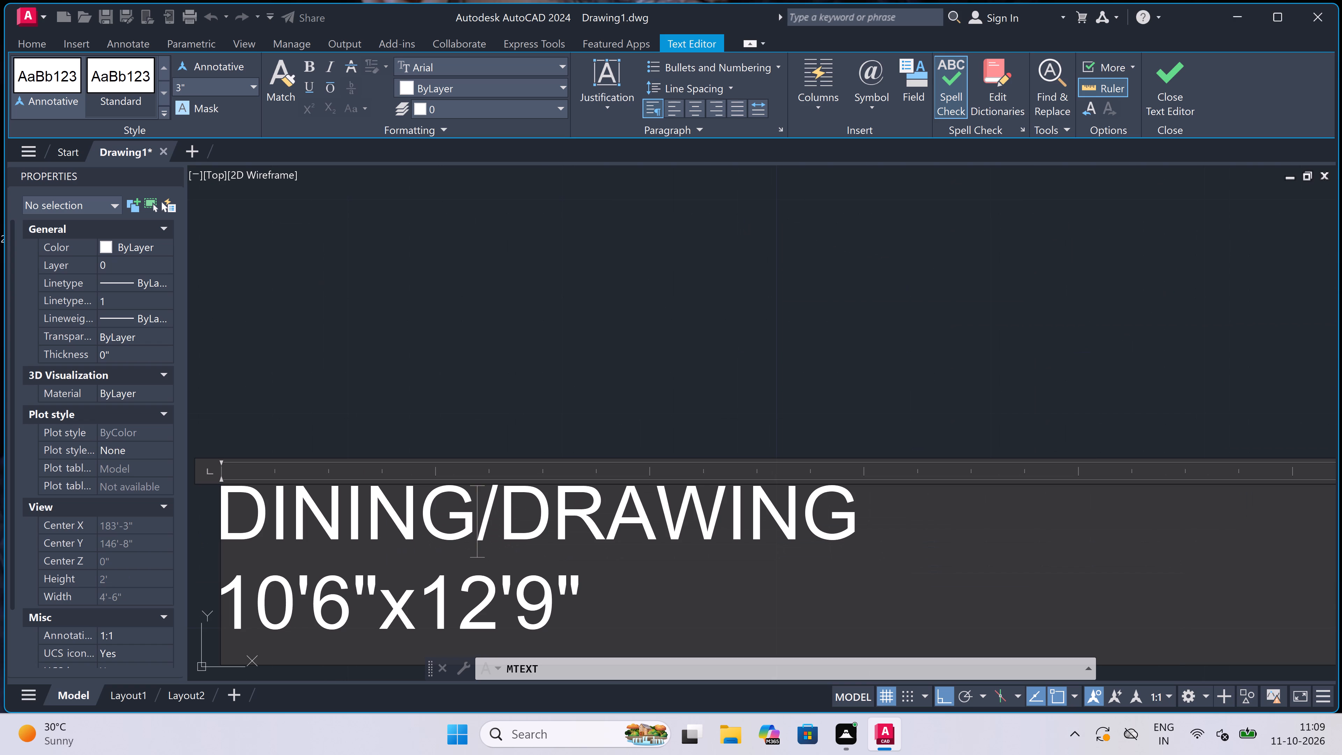
key("space")
left_click(520, 529)
key("space")
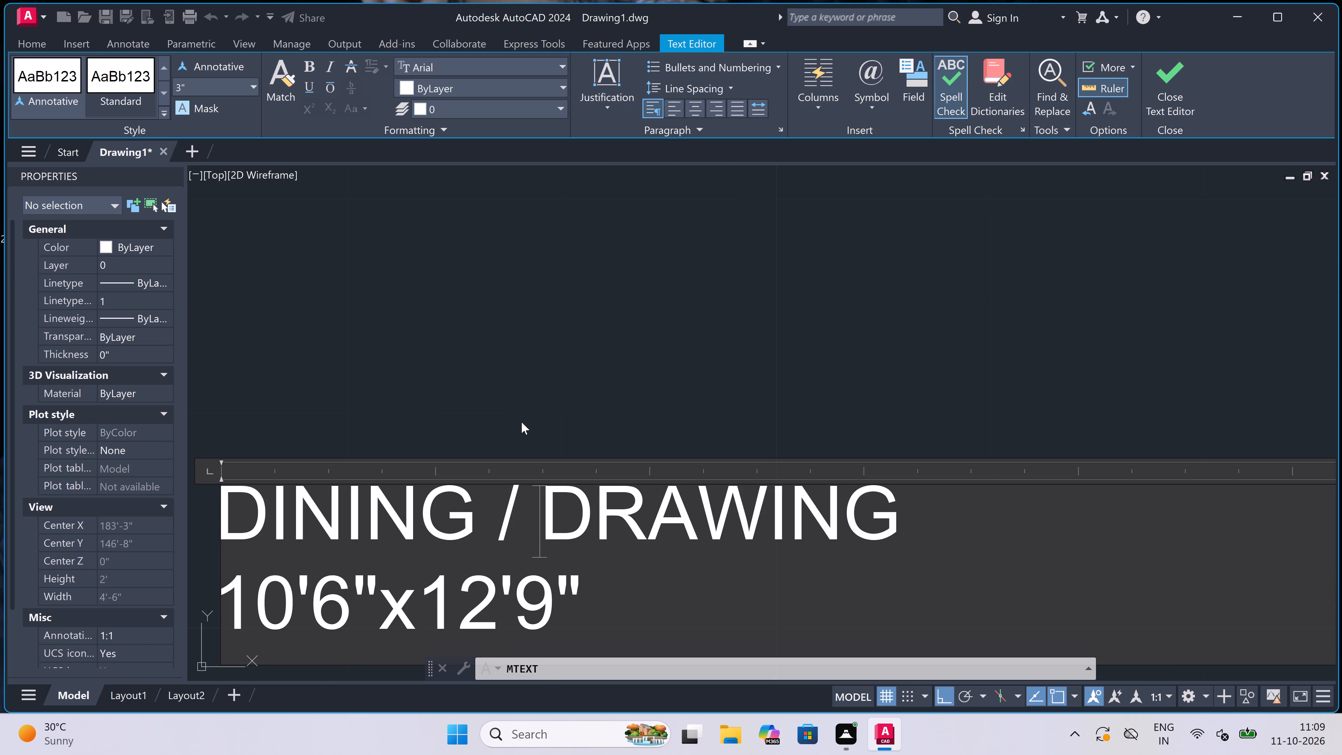
scroll(521, 422, "down", 4)
left_click(522, 384)
Label the counter room west of the DINING / DRAWING room as KITCHEN with 6'0"x8'0" on a second line.
scroll(518, 408, "down", 5)
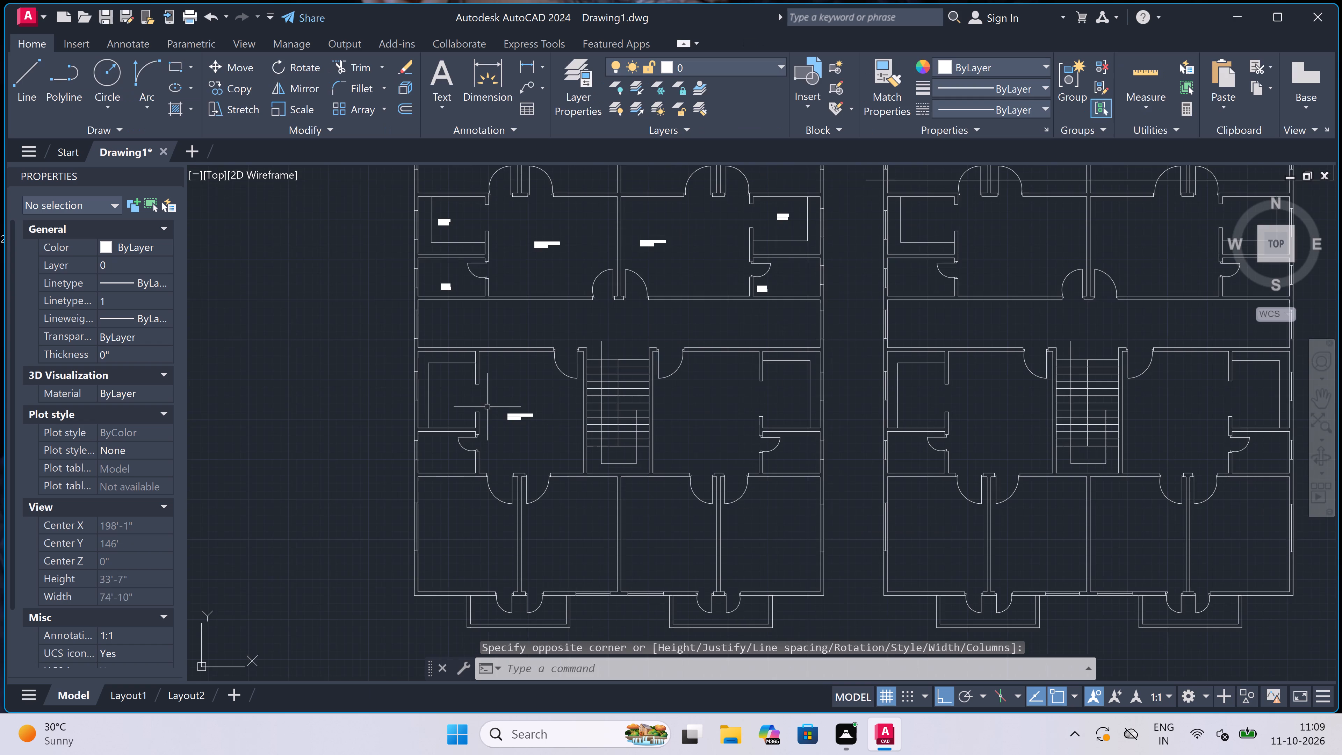
scroll(420, 391, "up", 3)
scroll(508, 399, "up", 1)
key("space")
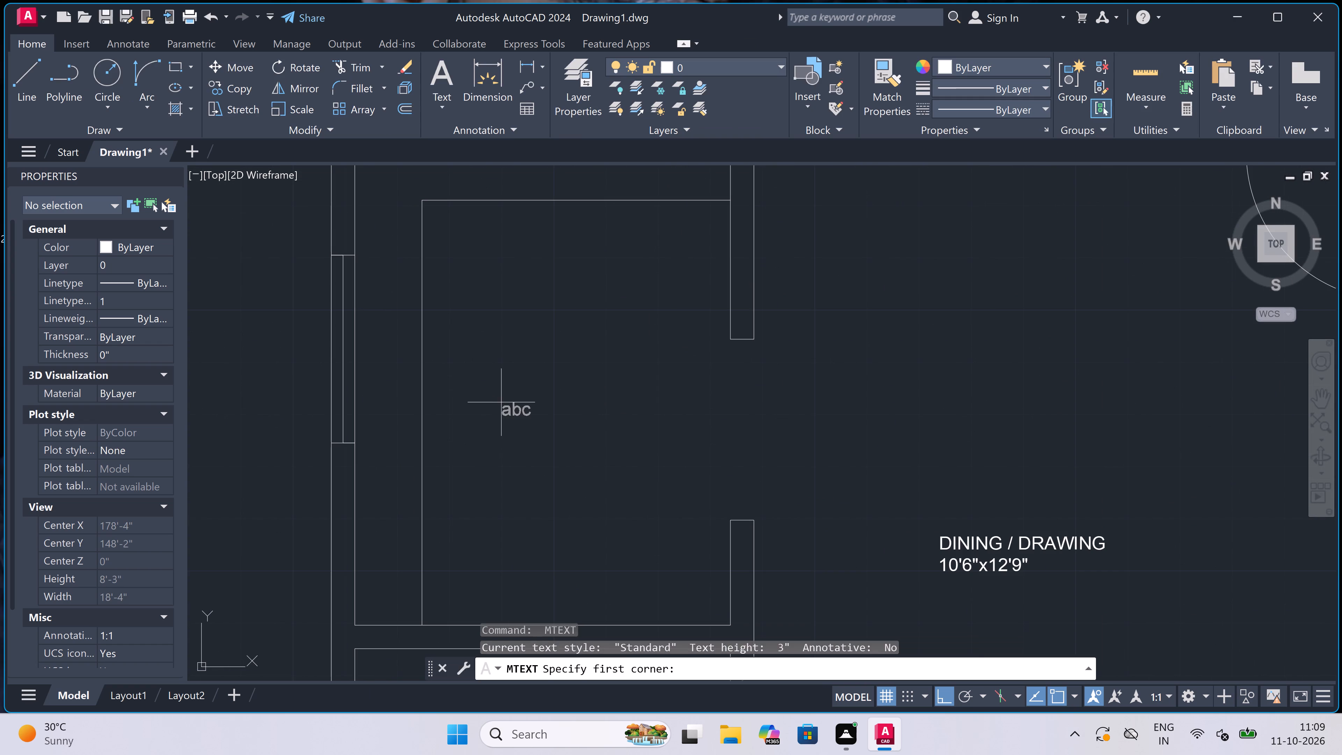
left_click_drag(501, 402, 505, 402)
left_click(1184, 407)
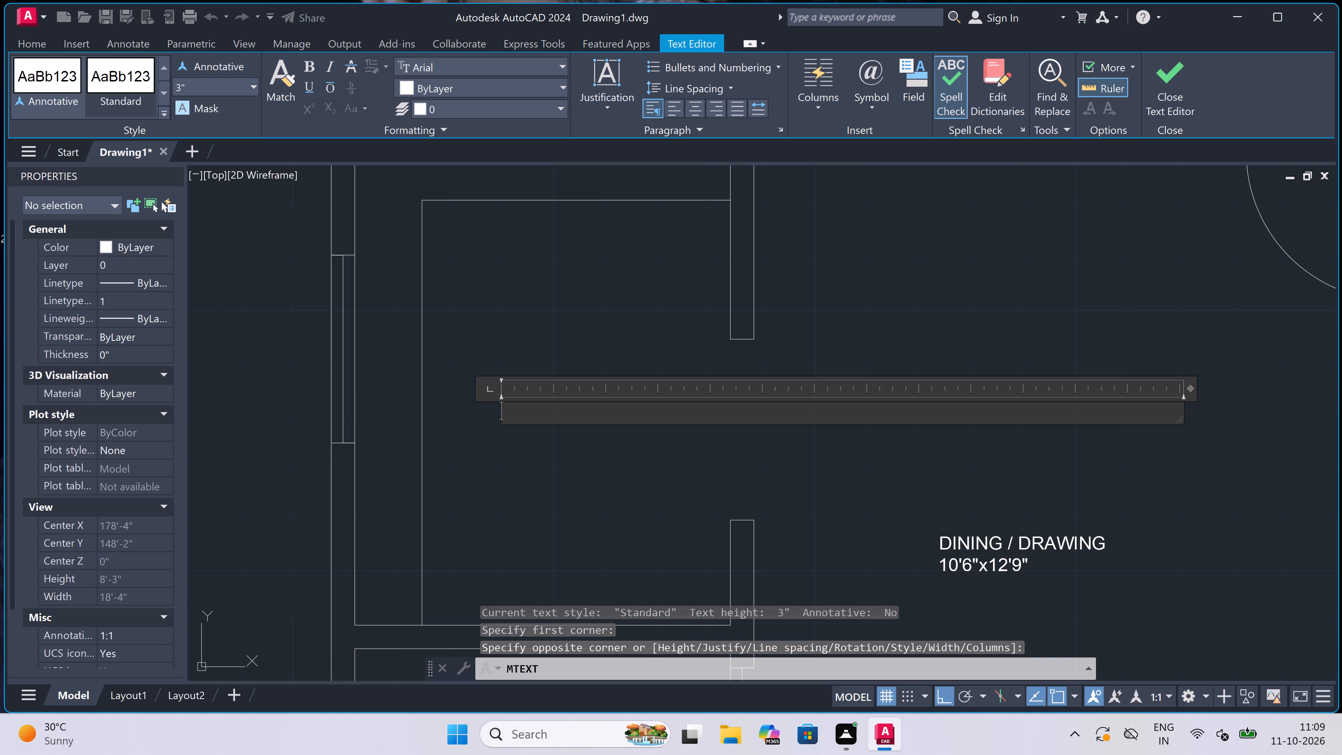
type("KITCHEN")
key("Return")
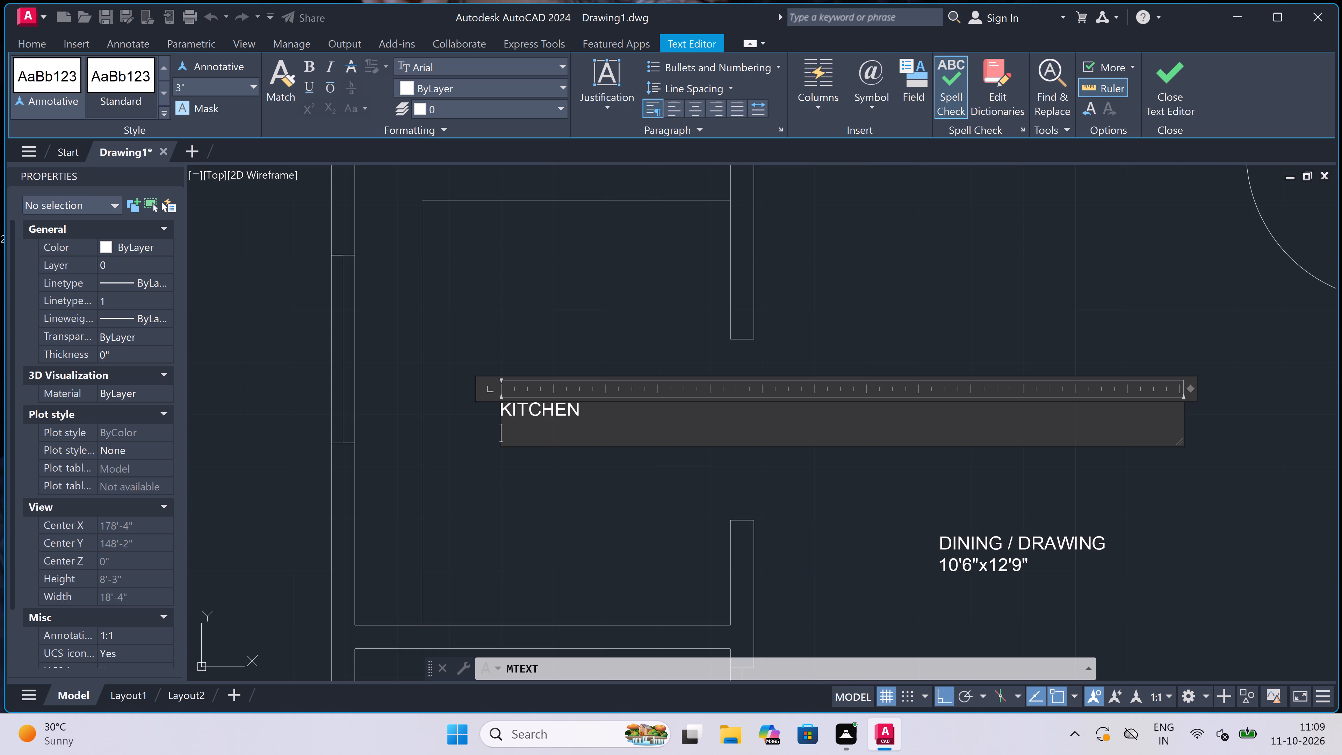
type("6'0")
type("\"x8'0\"")
left_click(580, 469)
Place a multiline text box starting in the small room directly south of the southwest kitchen in the original plan.
scroll(550, 387, "down", 5)
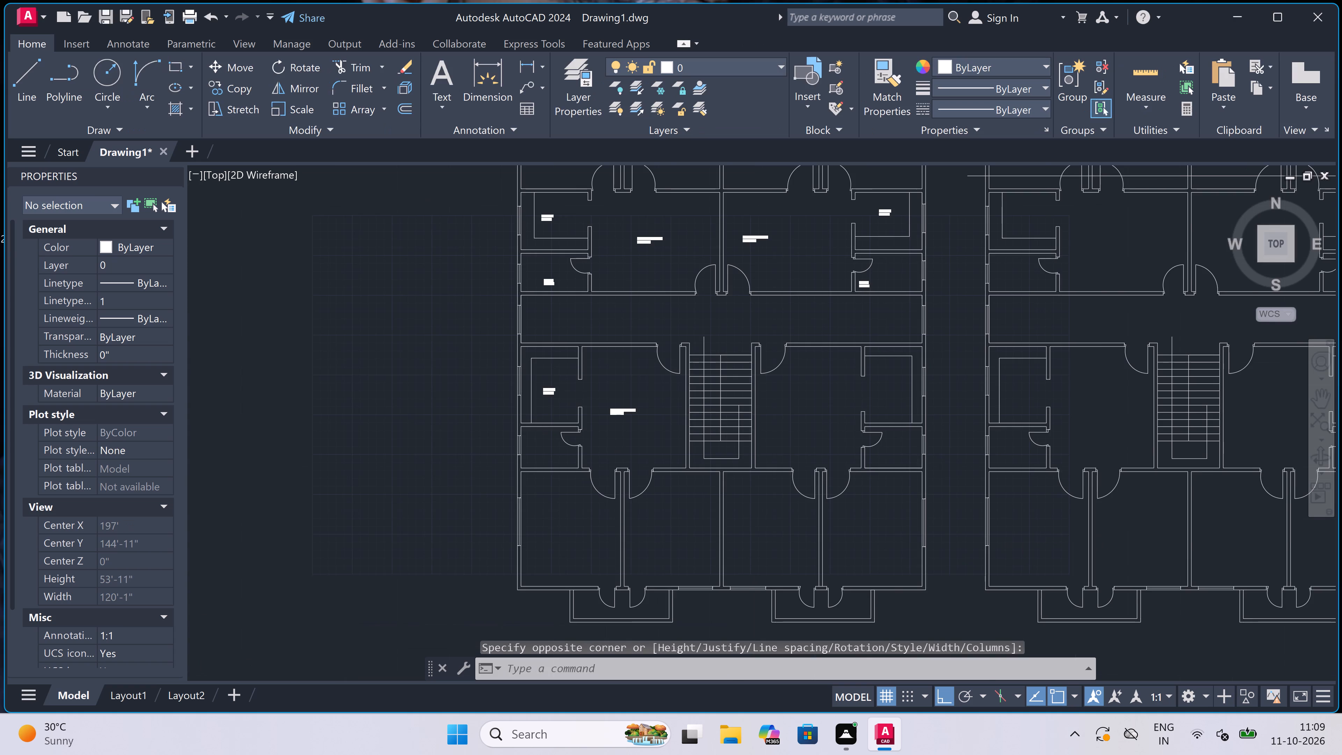
scroll(541, 474, "up", 4)
key("space")
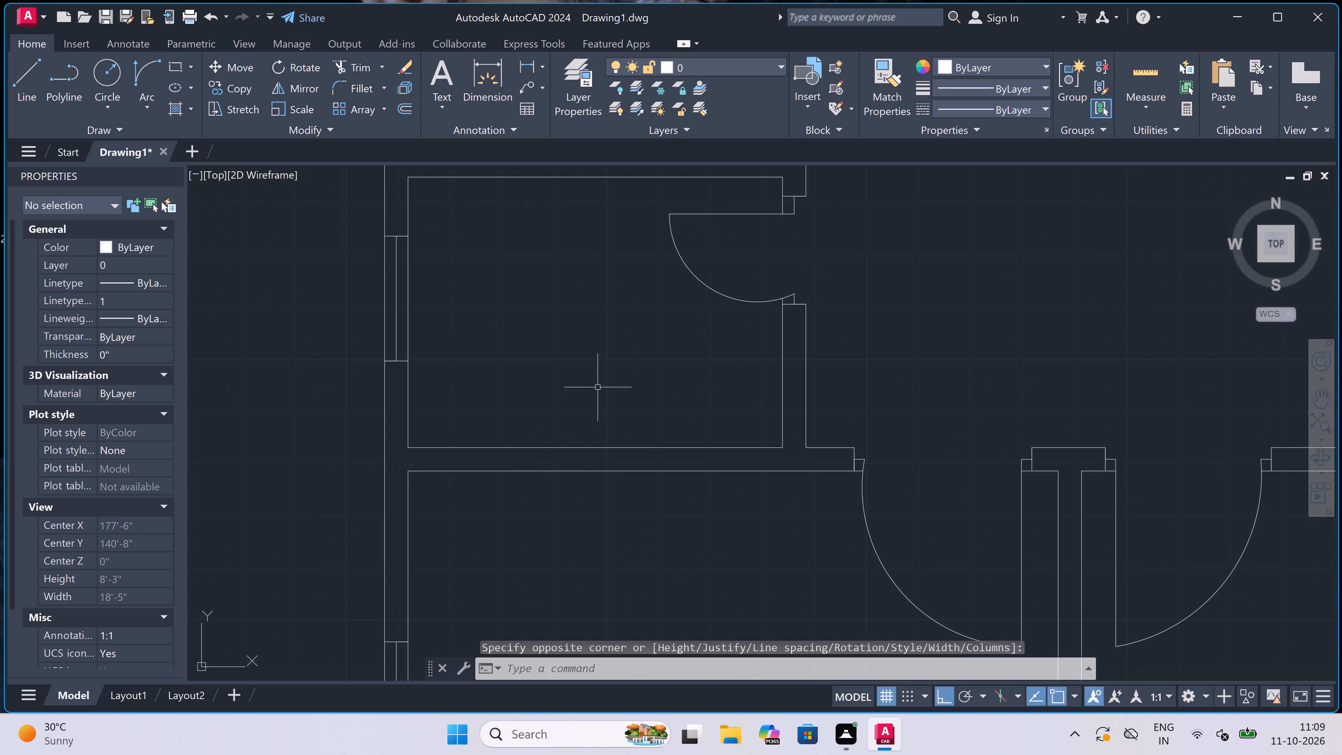
left_click_drag(542, 397, 573, 397)
left_click(1008, 385)
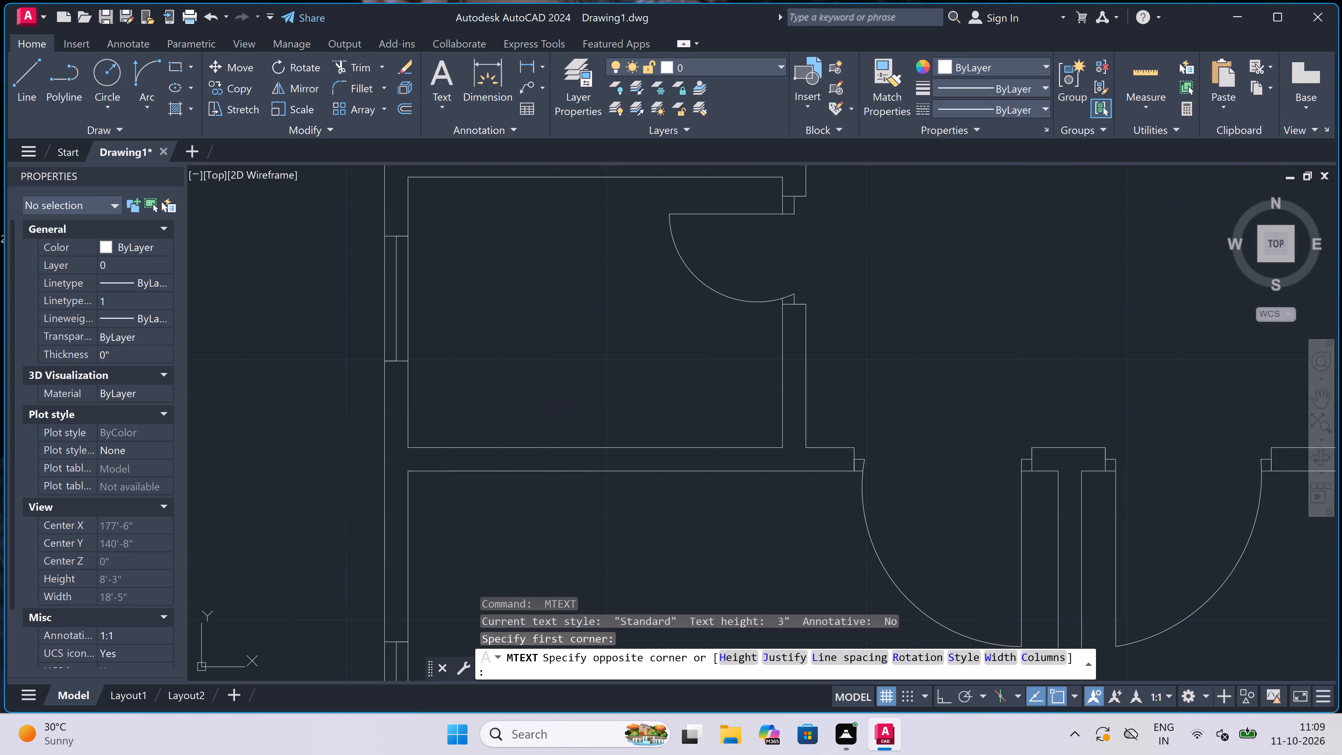
scroll(551, 429, "down", 3)
scroll(577, 416, "up", 3)
scroll(567, 445, "up", 1)
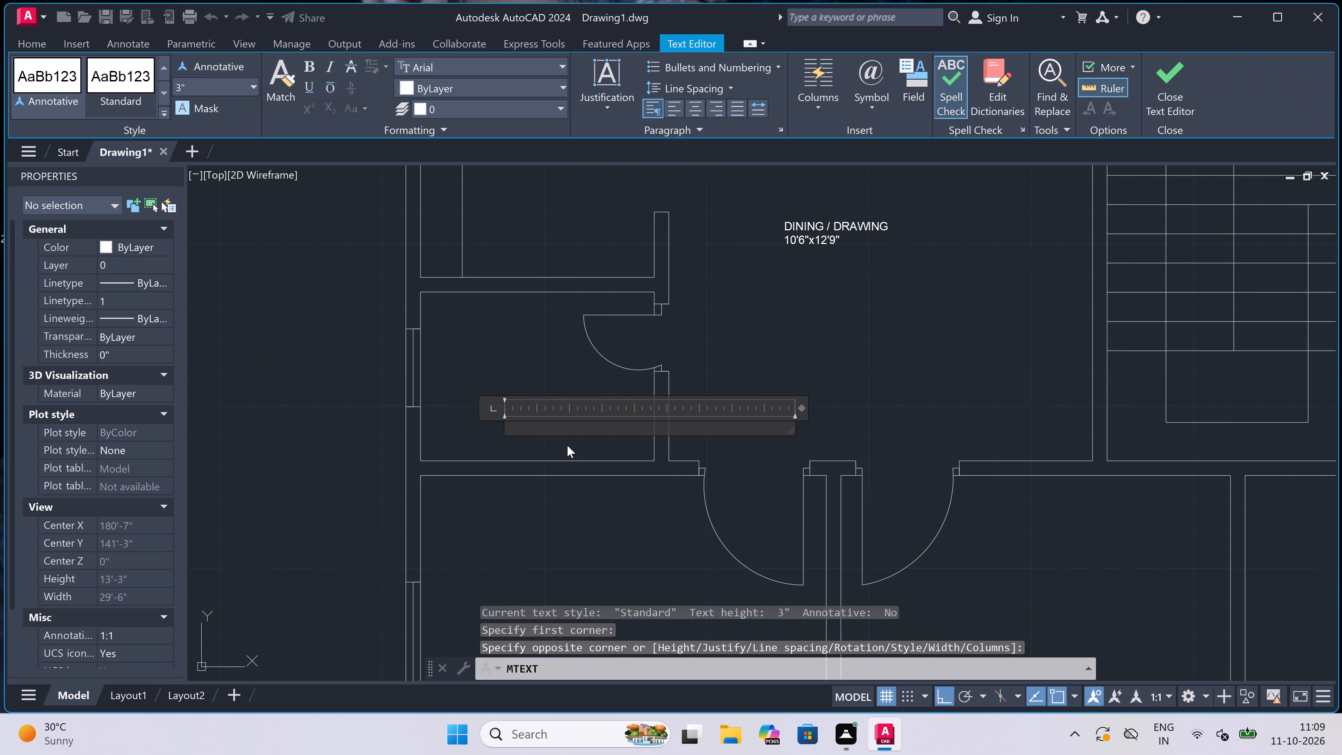
Enter TOILET with 6'0"x4'4" on a second line as the label of the small room south of the southwest kitchen.
type("TO")
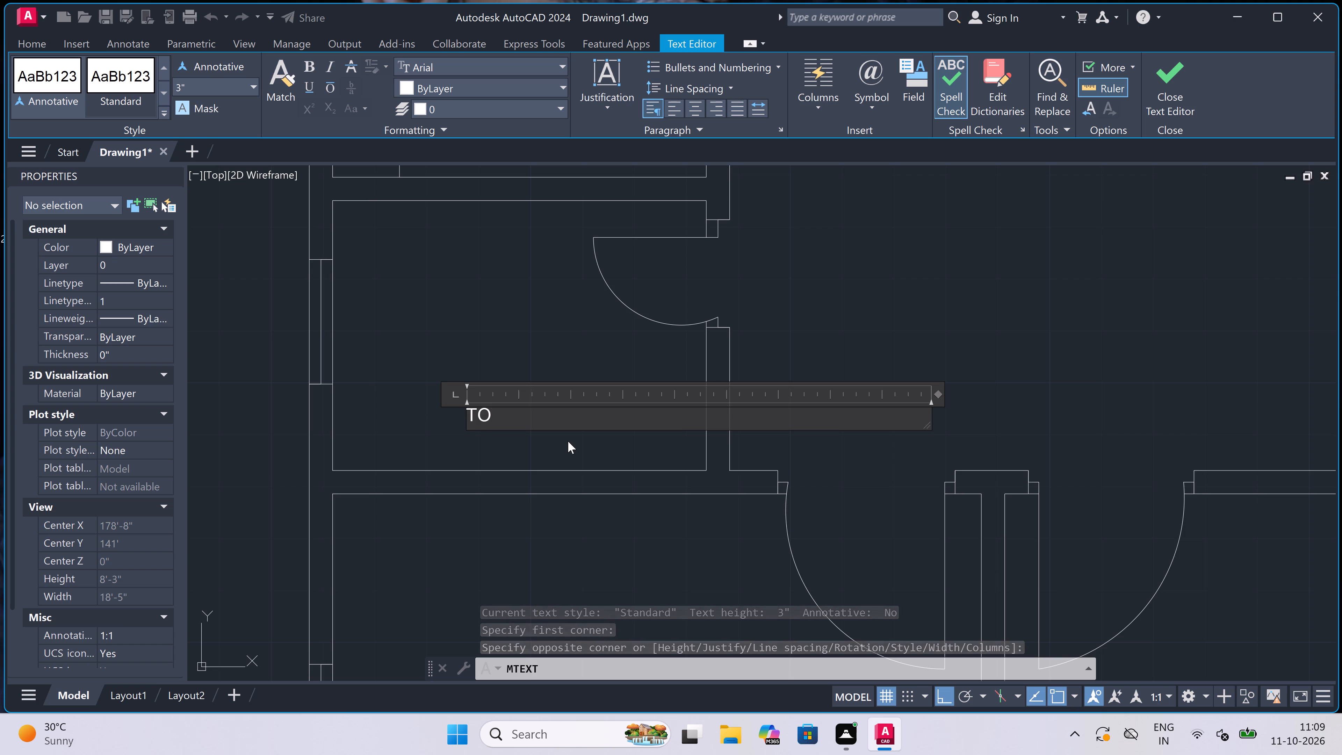
key("i")
type("LET")
key("Return")
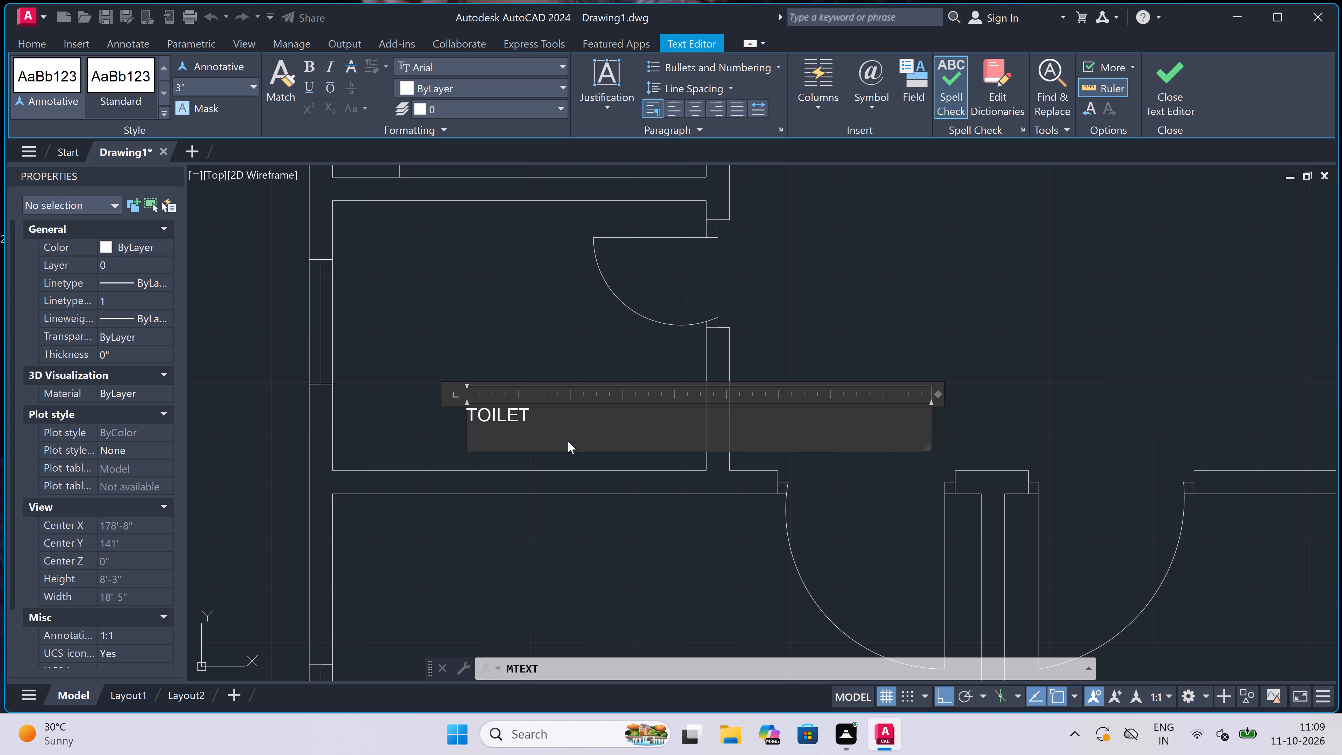
type("7'0")
type("\"x")
key("BackSpace")
key("BackSpace")
key("BackSpace")
key("BackSpace")
key("BackSpace")
type("6'0")
key("shift+quotedbl")
key("x")
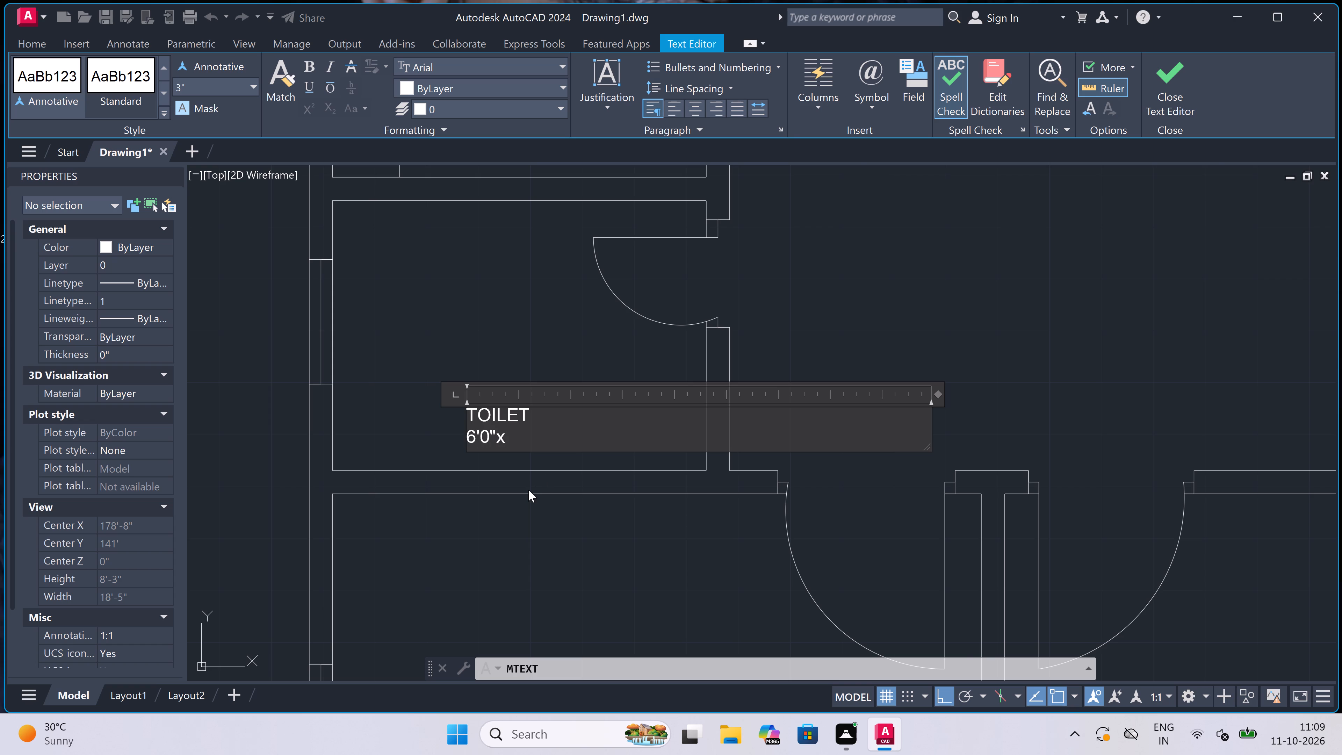
scroll(528, 490, "down", 4)
scroll(528, 489, "up", 1)
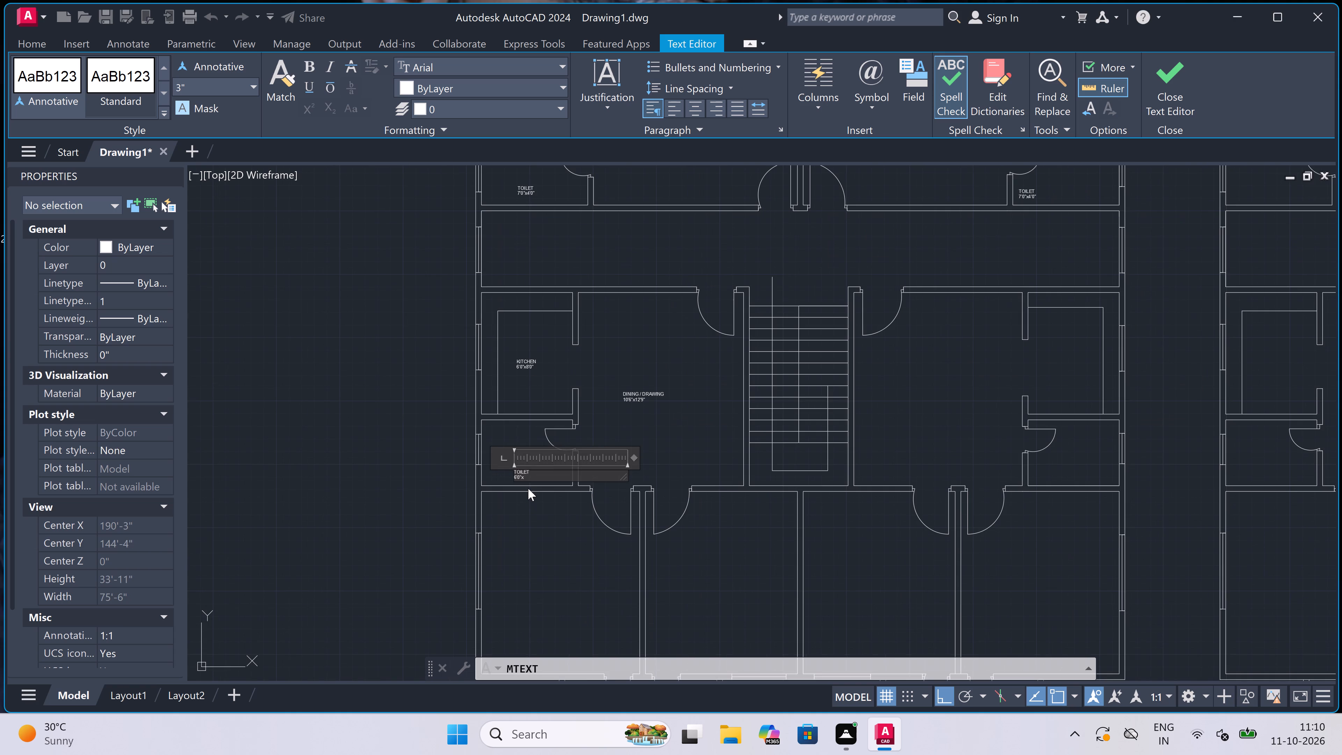
scroll(528, 488, "up", 5)
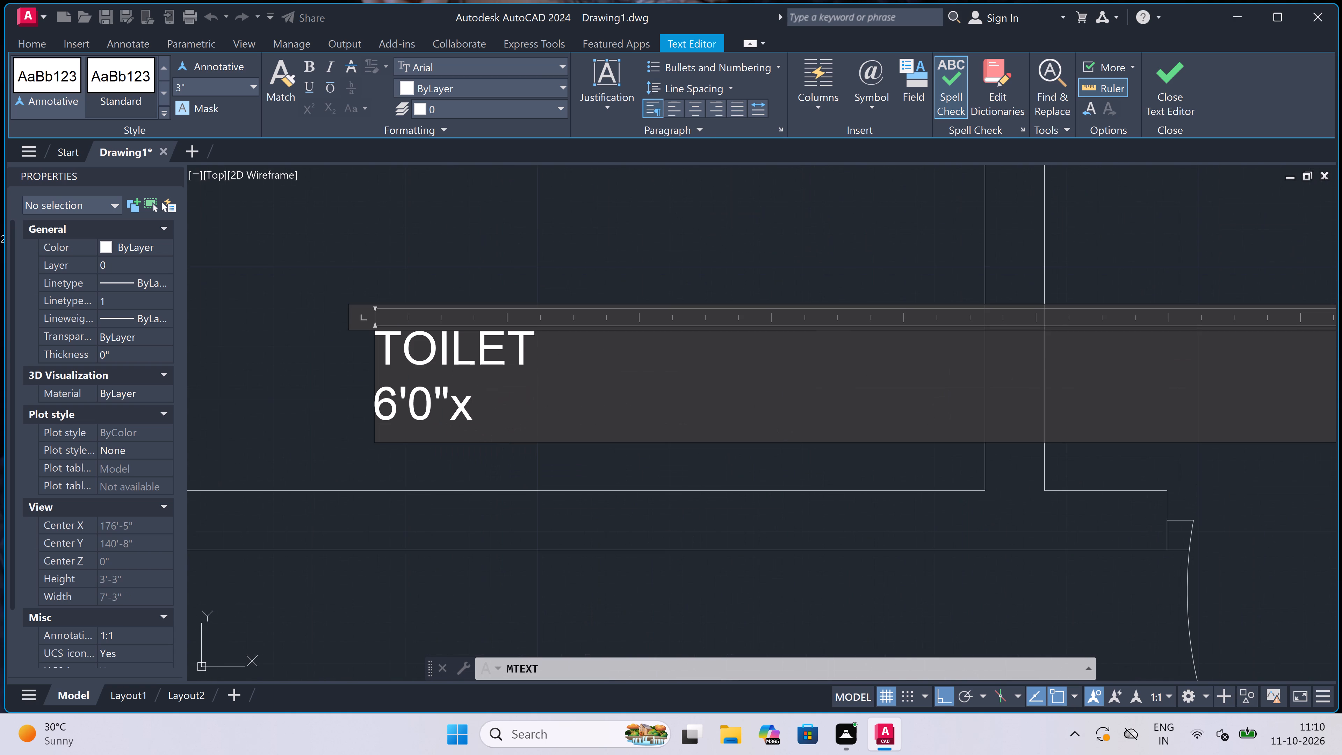
type("4'4")
key("shift+quotedbl")
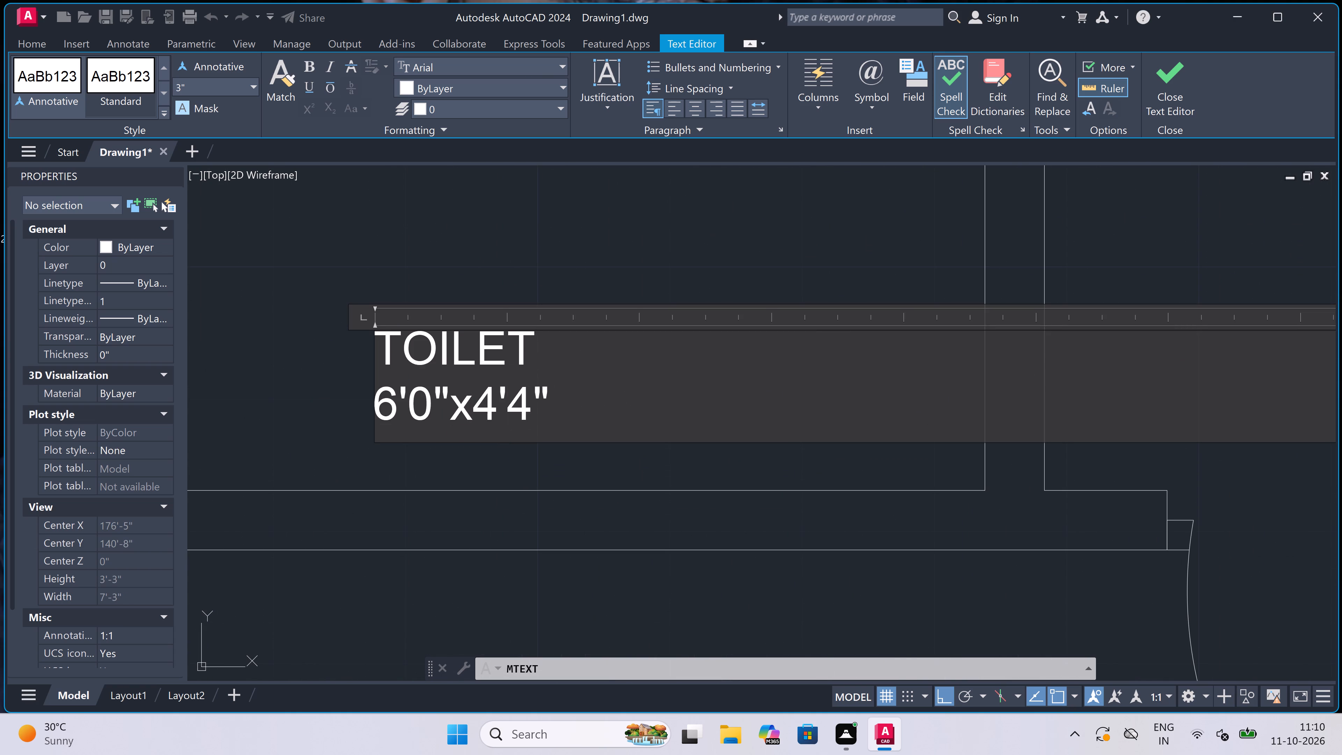
left_click(361, 448)
Label the southwest corner room of the original plan as BEDROOM with 10'5"x12'0" on a second line.
scroll(538, 340, "down", 3)
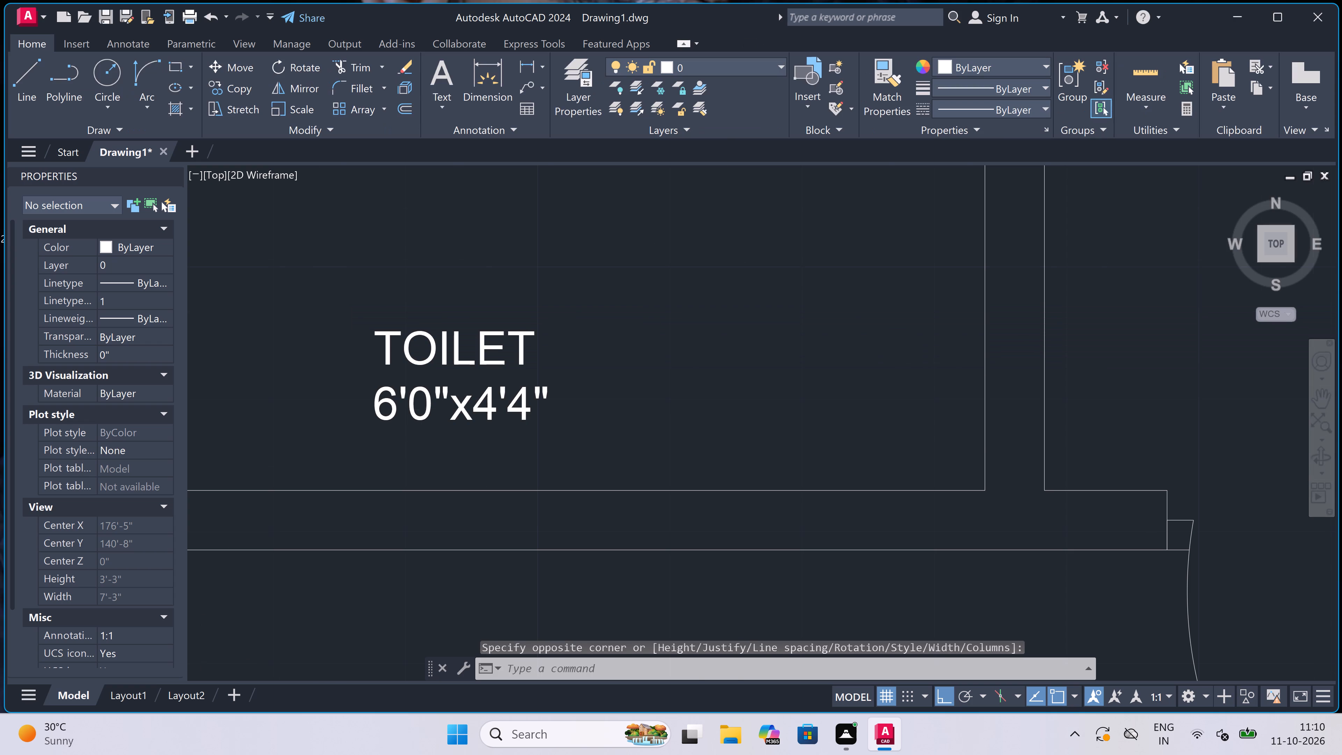
scroll(538, 340, "down", 1)
scroll(530, 398, "down", 2)
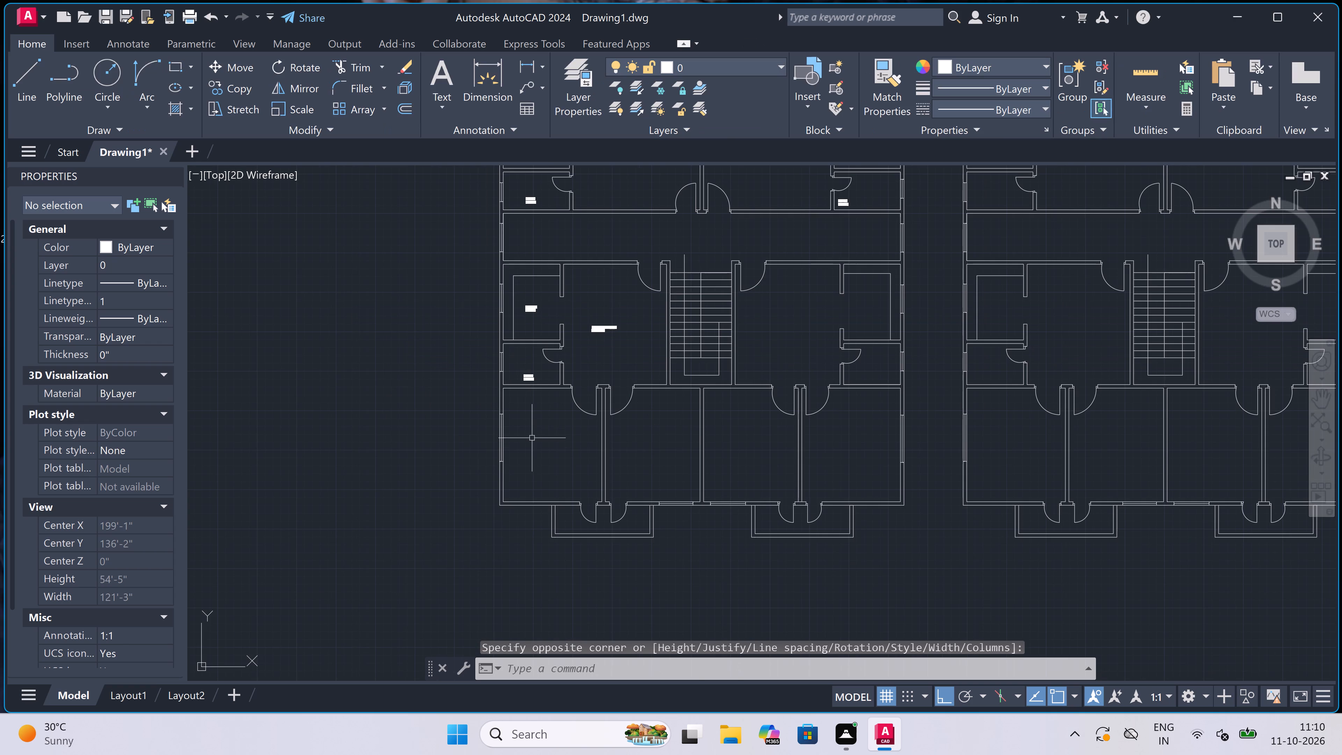
scroll(525, 503, "up", 3)
scroll(544, 448, "up", 1)
key("space")
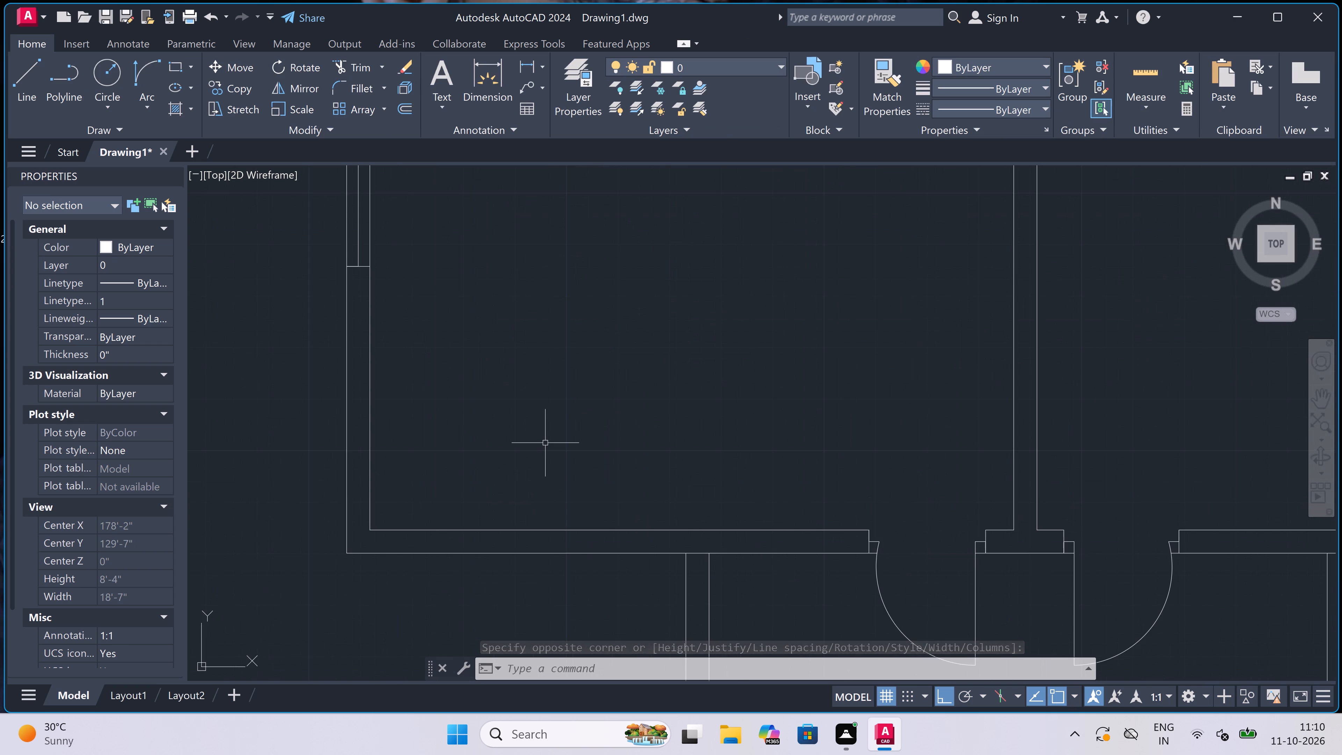
left_click(436, 477)
left_click(1033, 469)
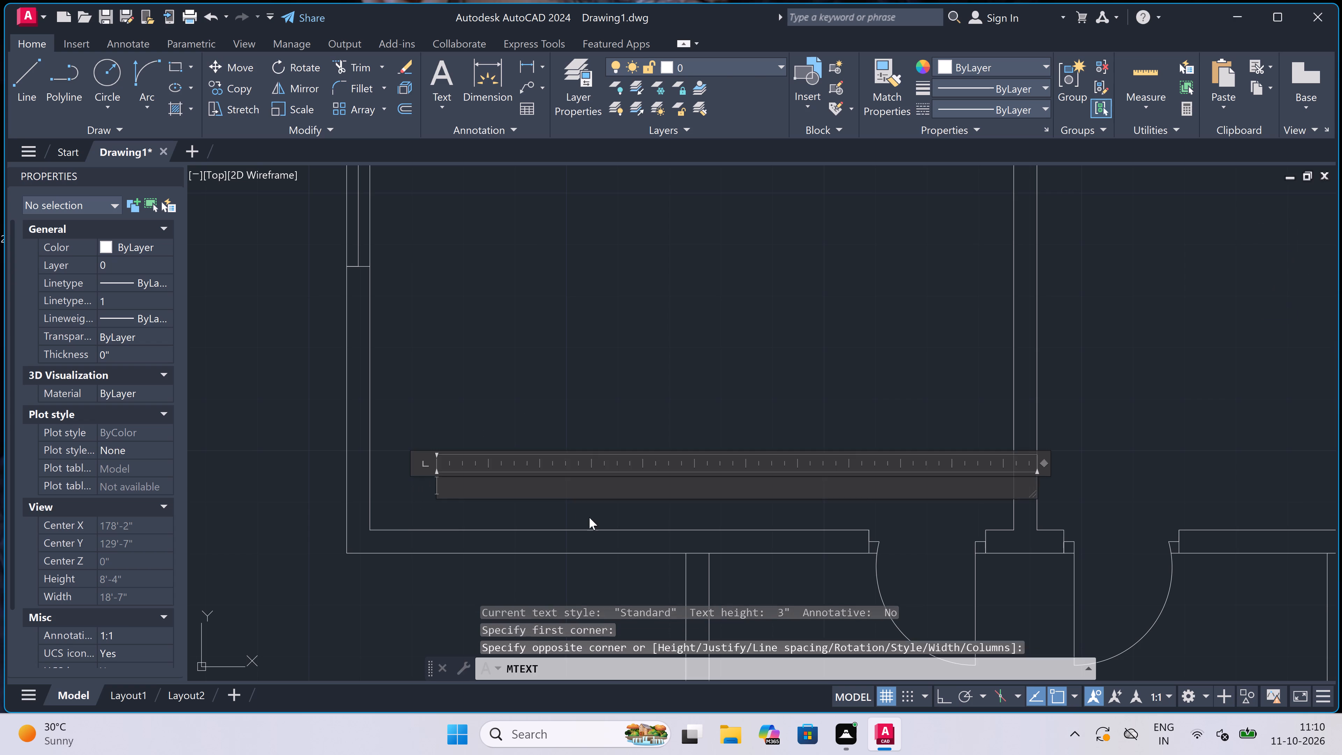
scroll(569, 499, "up", 2)
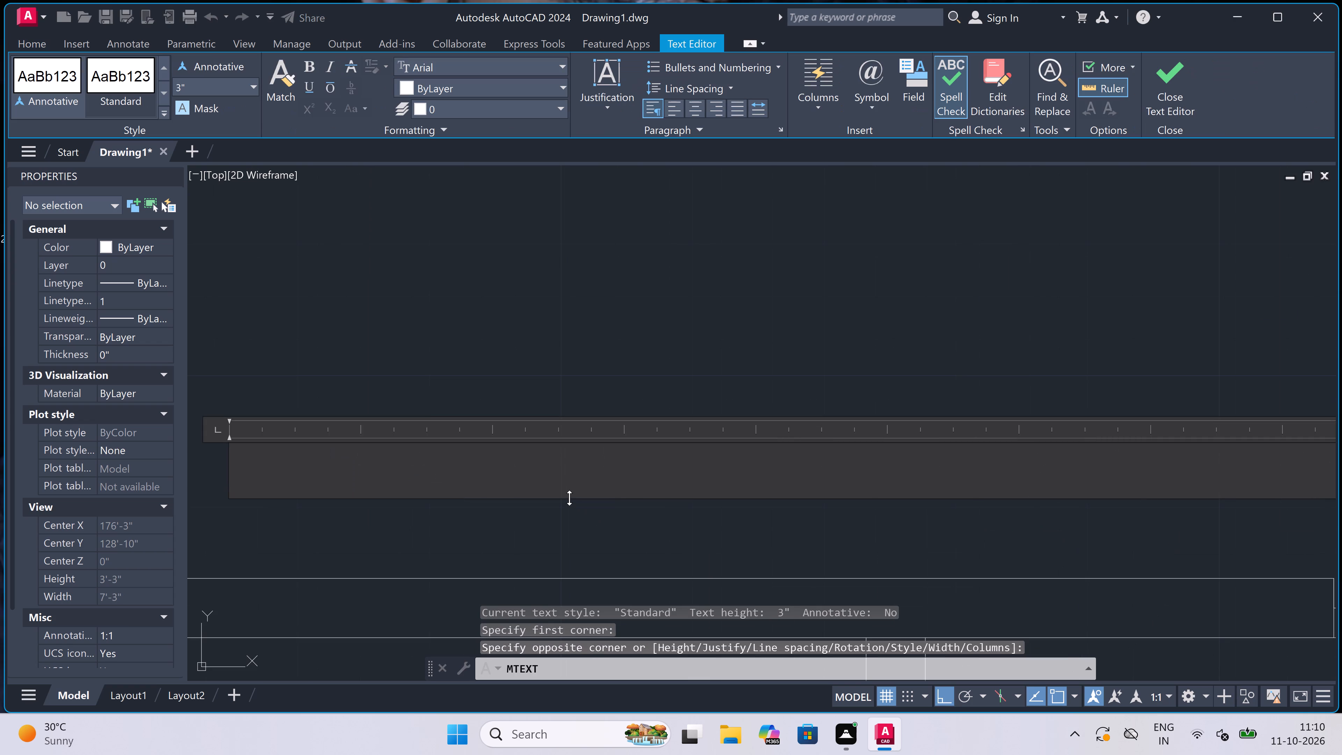
type("BEDROOM")
key("Return")
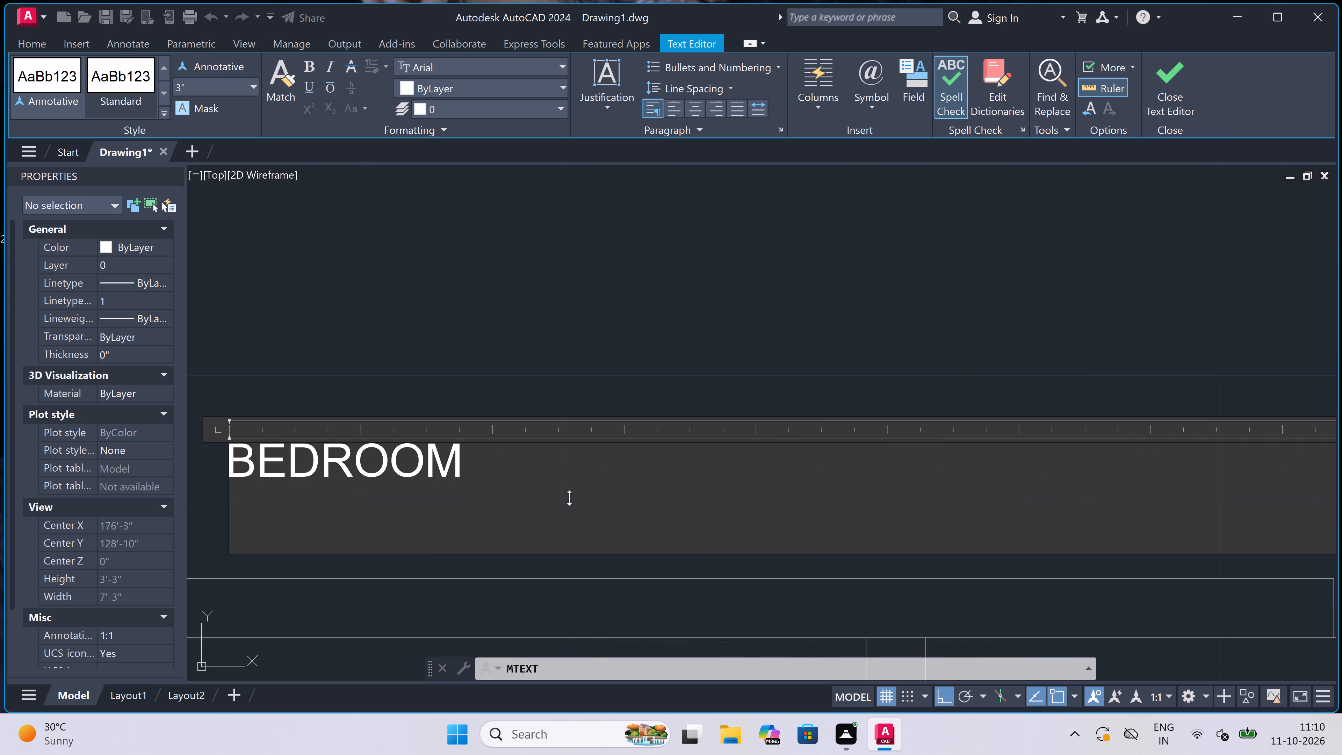
type("10'5")
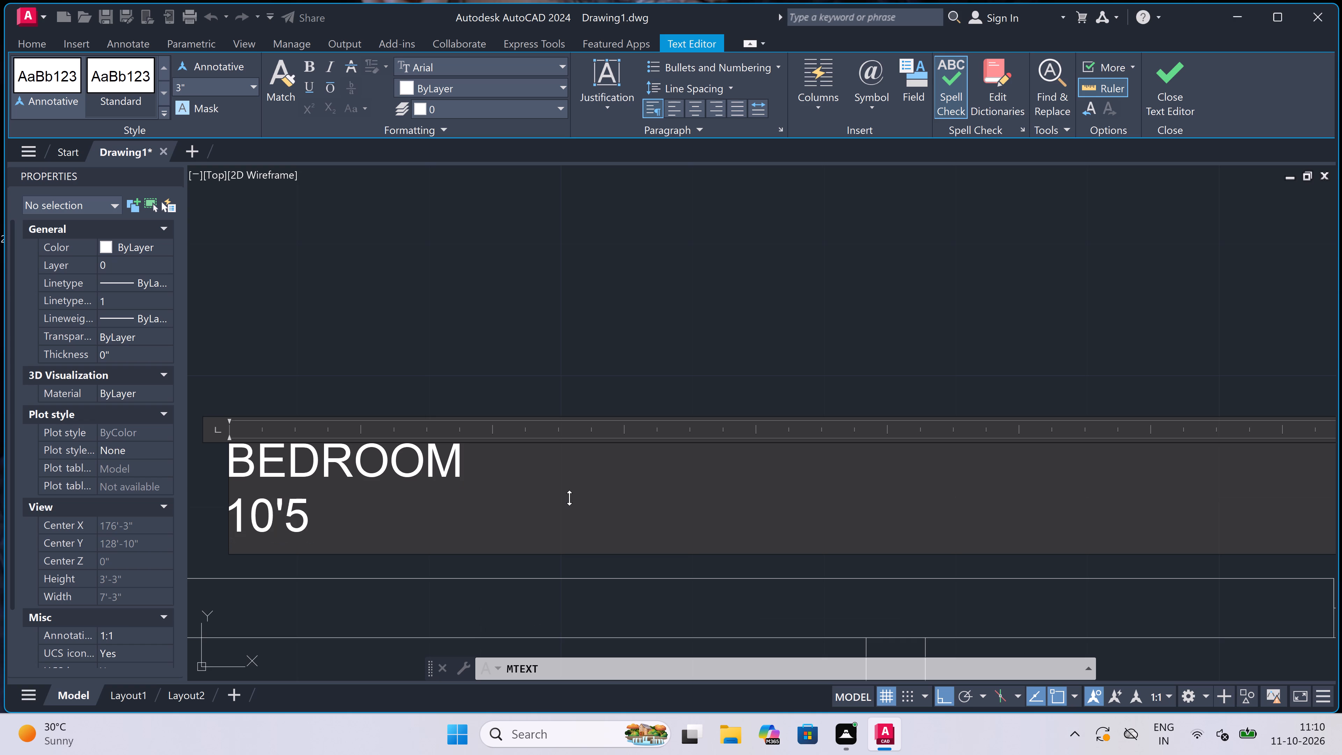
type("\"x")
type("12'0\"")
left_click(430, 371)
Label the south room directly east of the southwest corner bedroom as BEDROOM with 10'1"x12'0" on a second line.
scroll(431, 449, "down", 2)
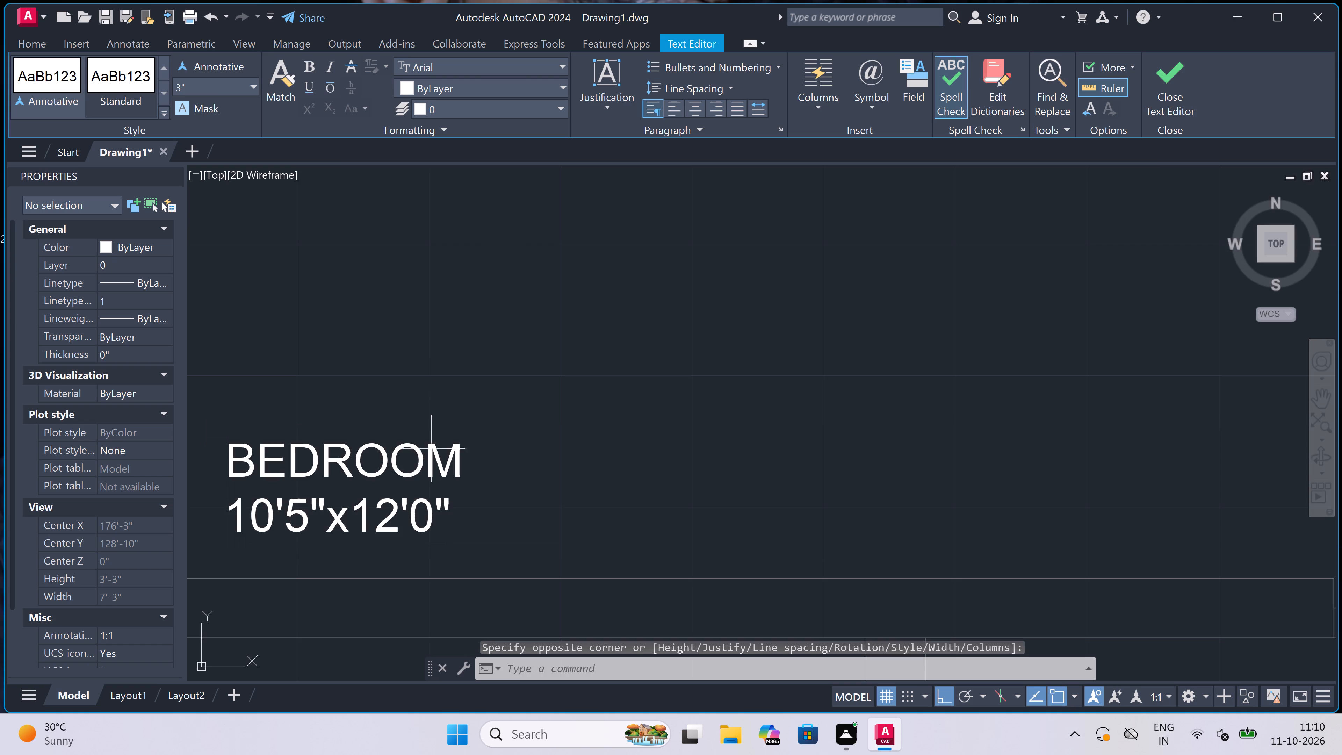
scroll(431, 449, "down", 5)
scroll(528, 448, "up", 4)
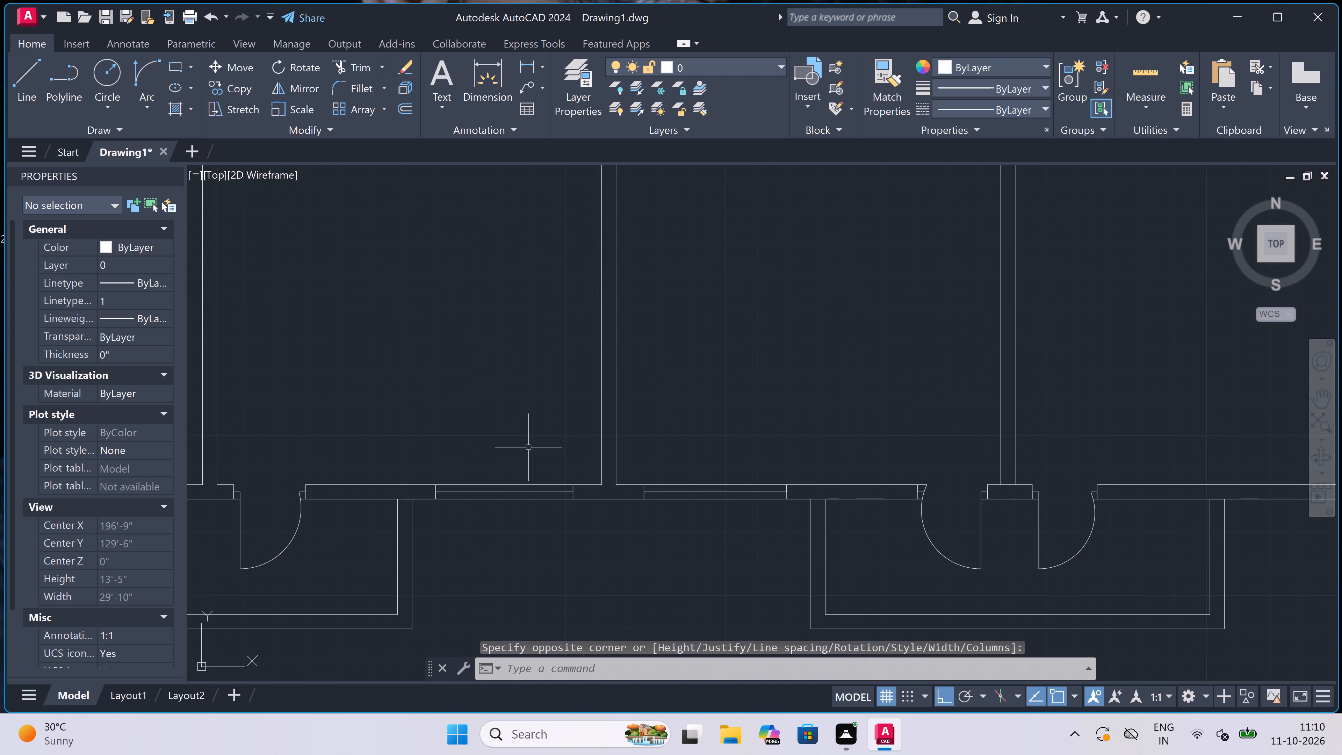
key("space")
scroll(531, 444, "down", 1)
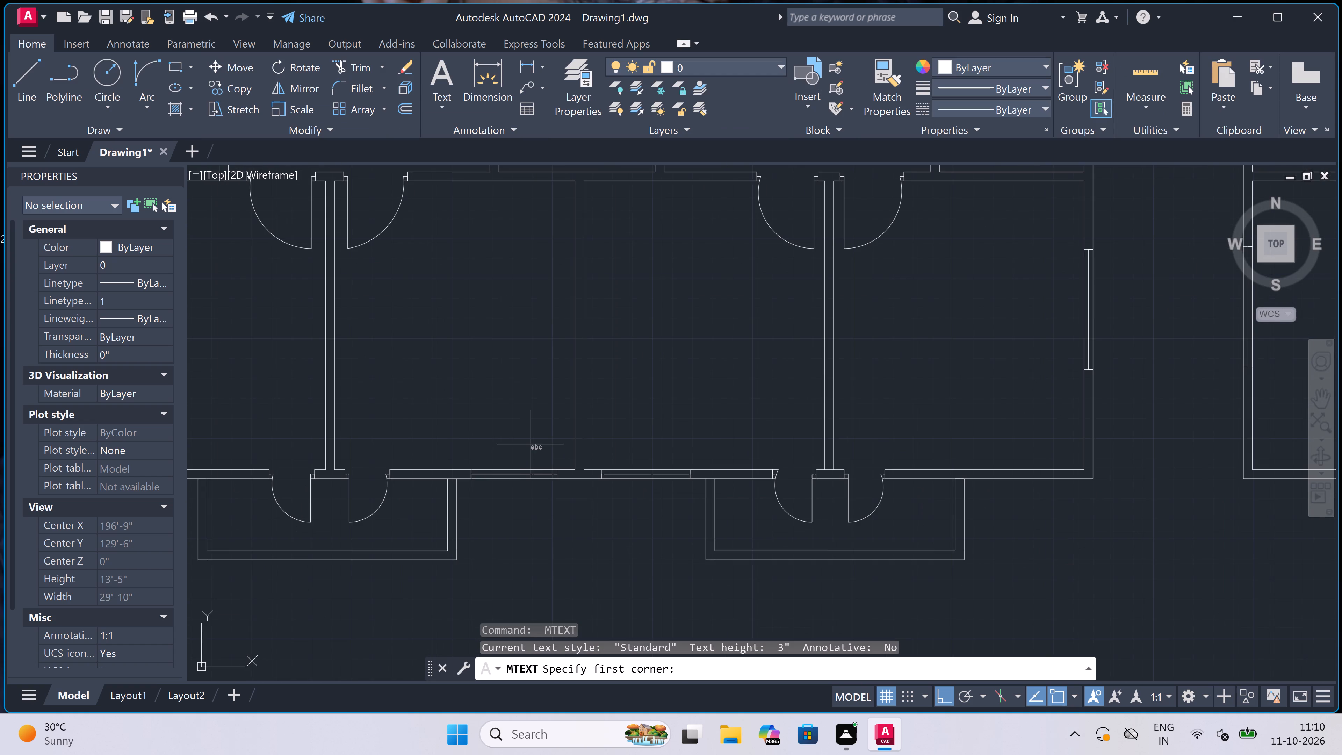
scroll(468, 438, "up", 2)
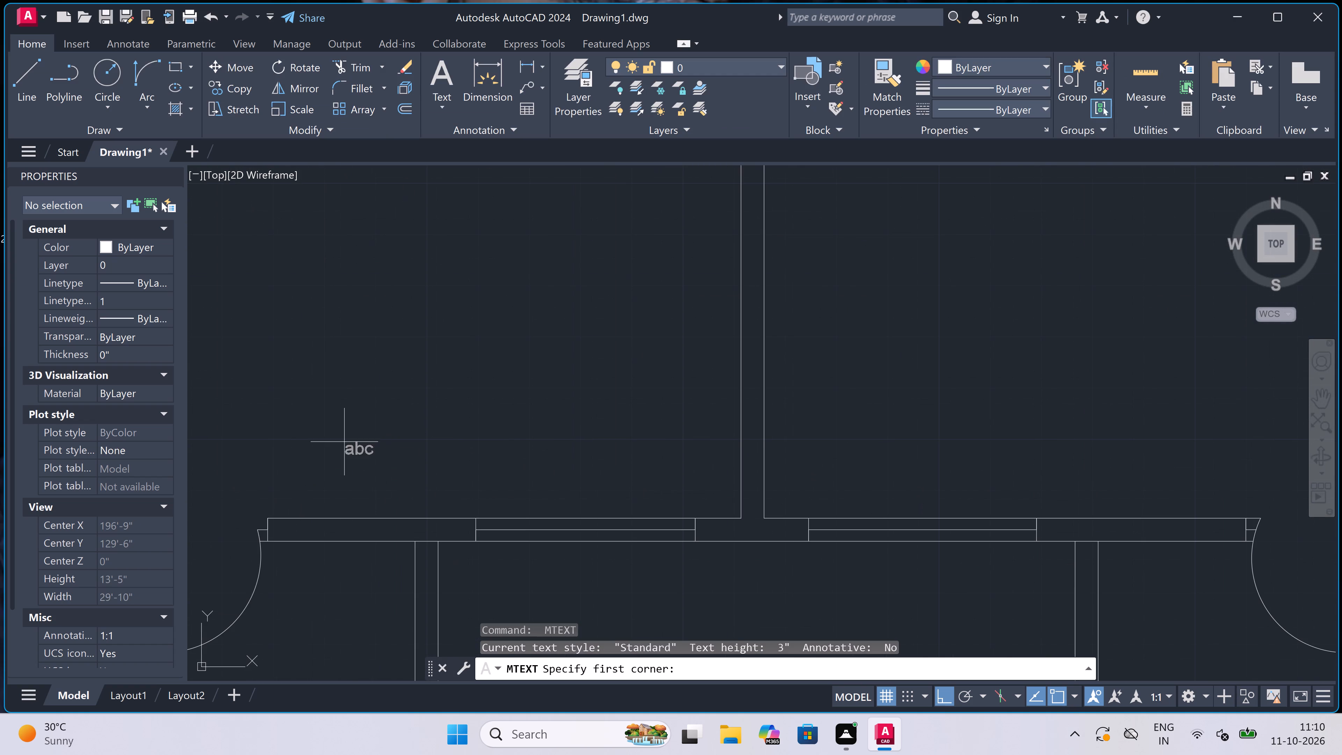
left_click(344, 442)
left_click(974, 425)
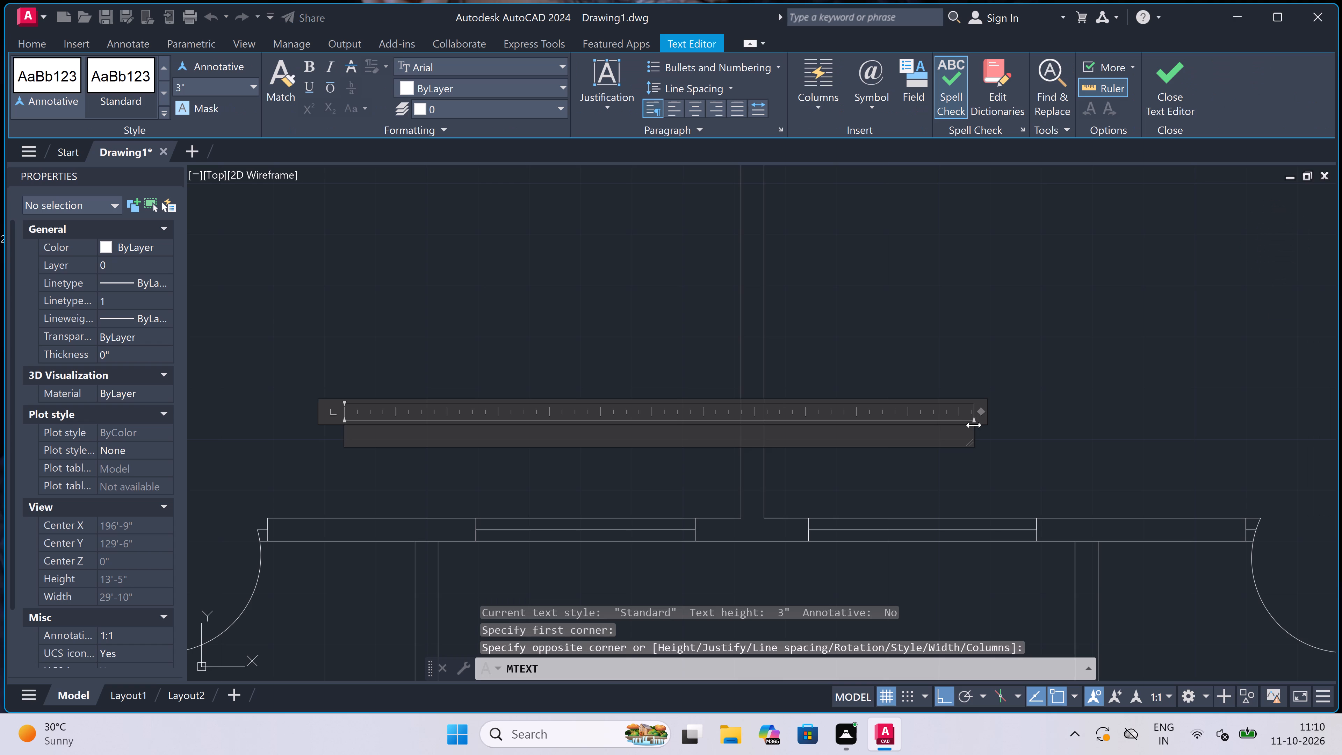
type("BEDROOM")
key("Return")
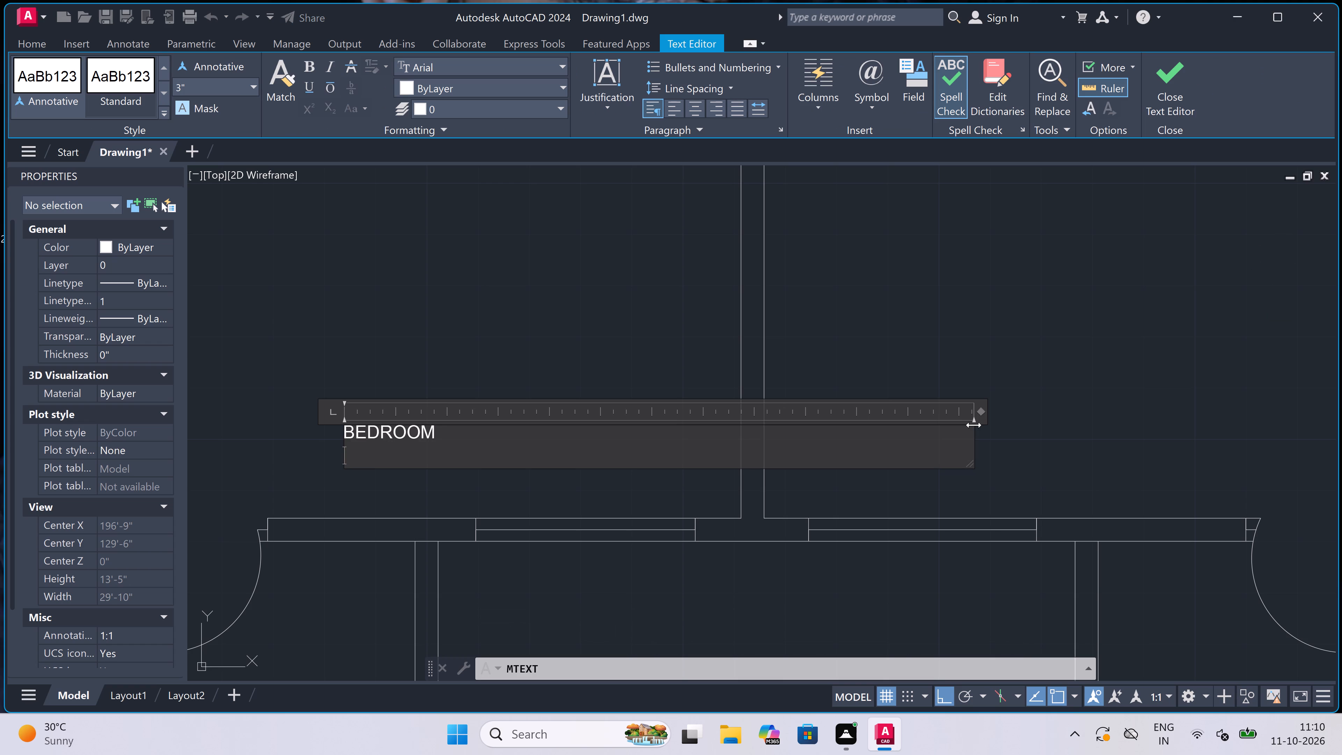
type("10'1")
type("\"x")
type("12")
type("'0\"")
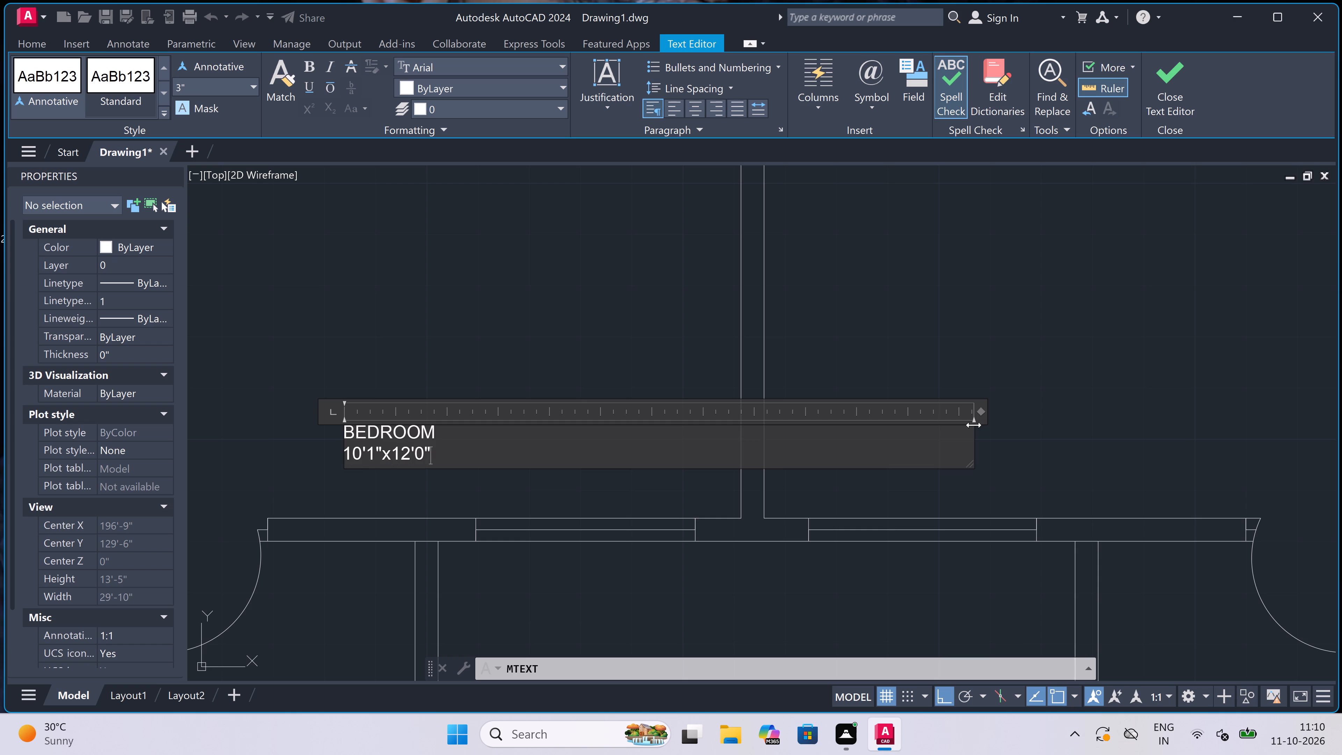
left_click(516, 369)
Turn Ortho off and move the 10'1"x12'0" BEDROOM label east and slightly south, beside the room's south window.
scroll(514, 372, "down", 5)
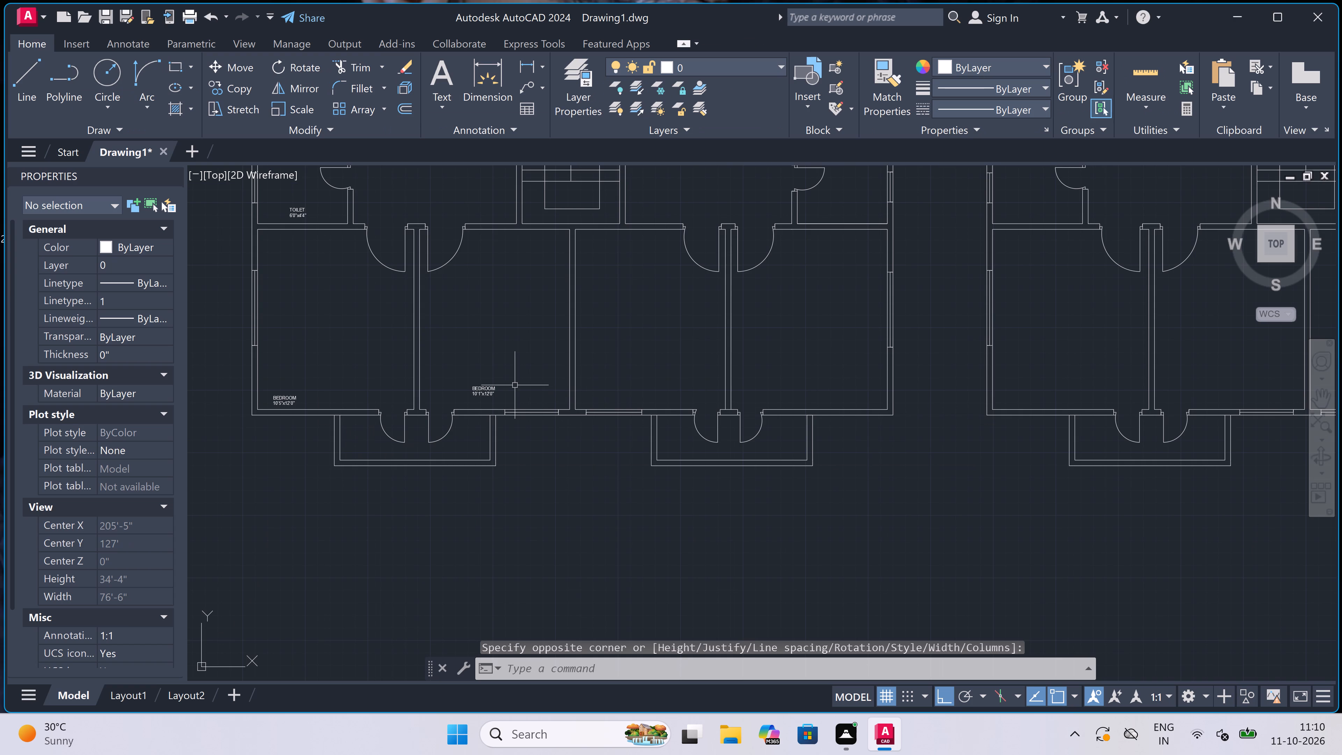
scroll(486, 385, "up", 2)
left_click(479, 389)
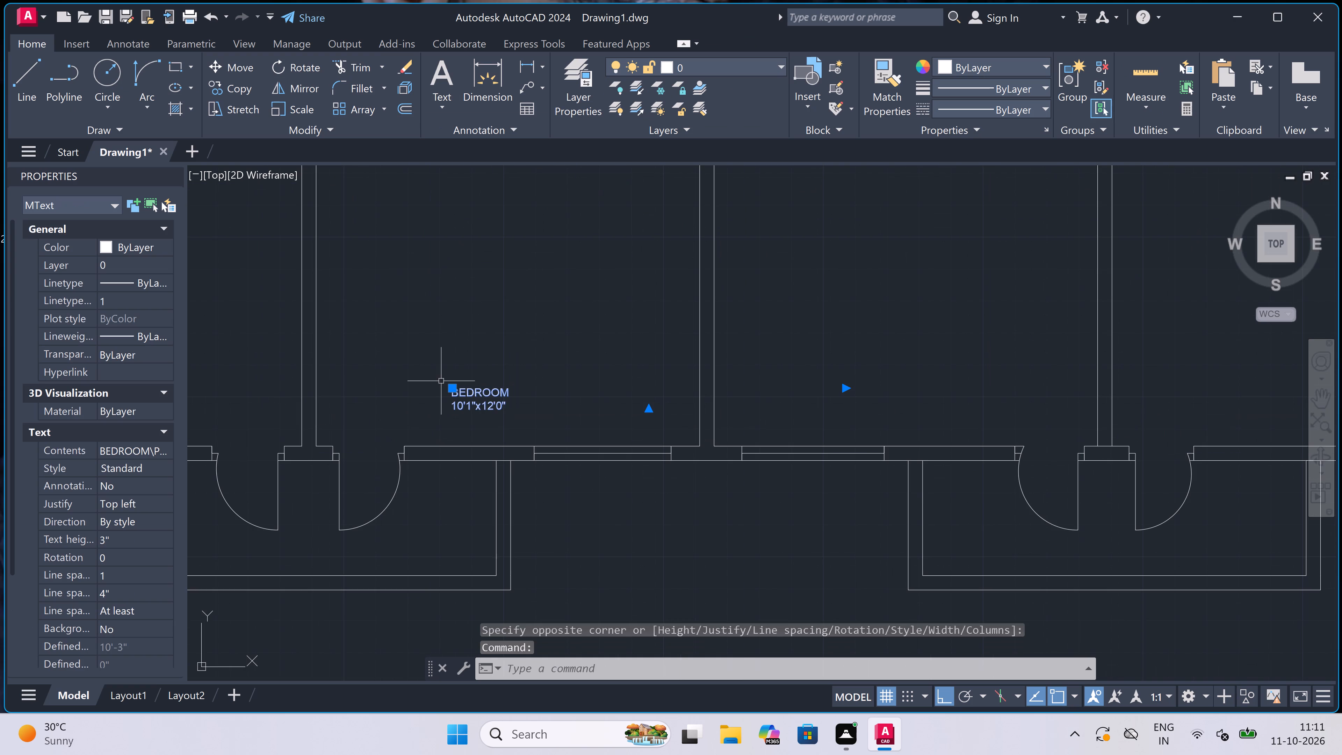
left_click(449, 385)
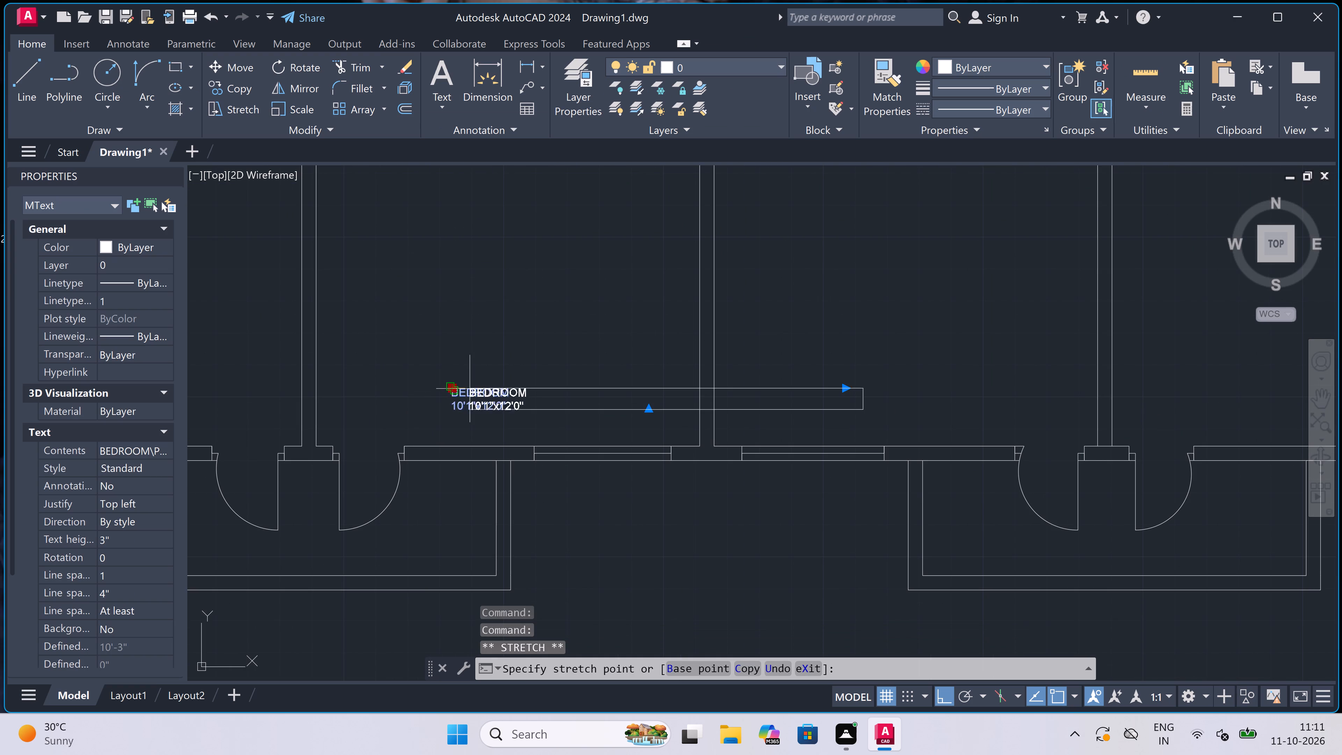
key("F8")
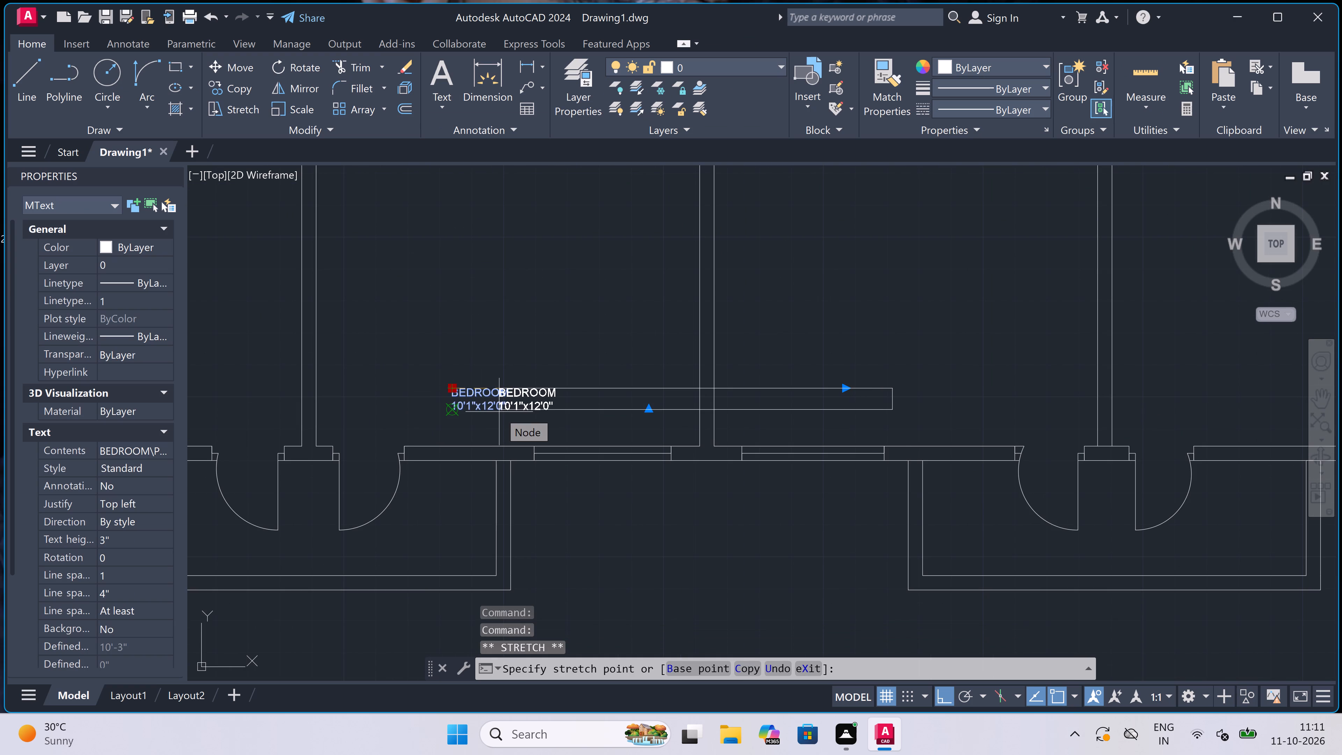
left_click(525, 398)
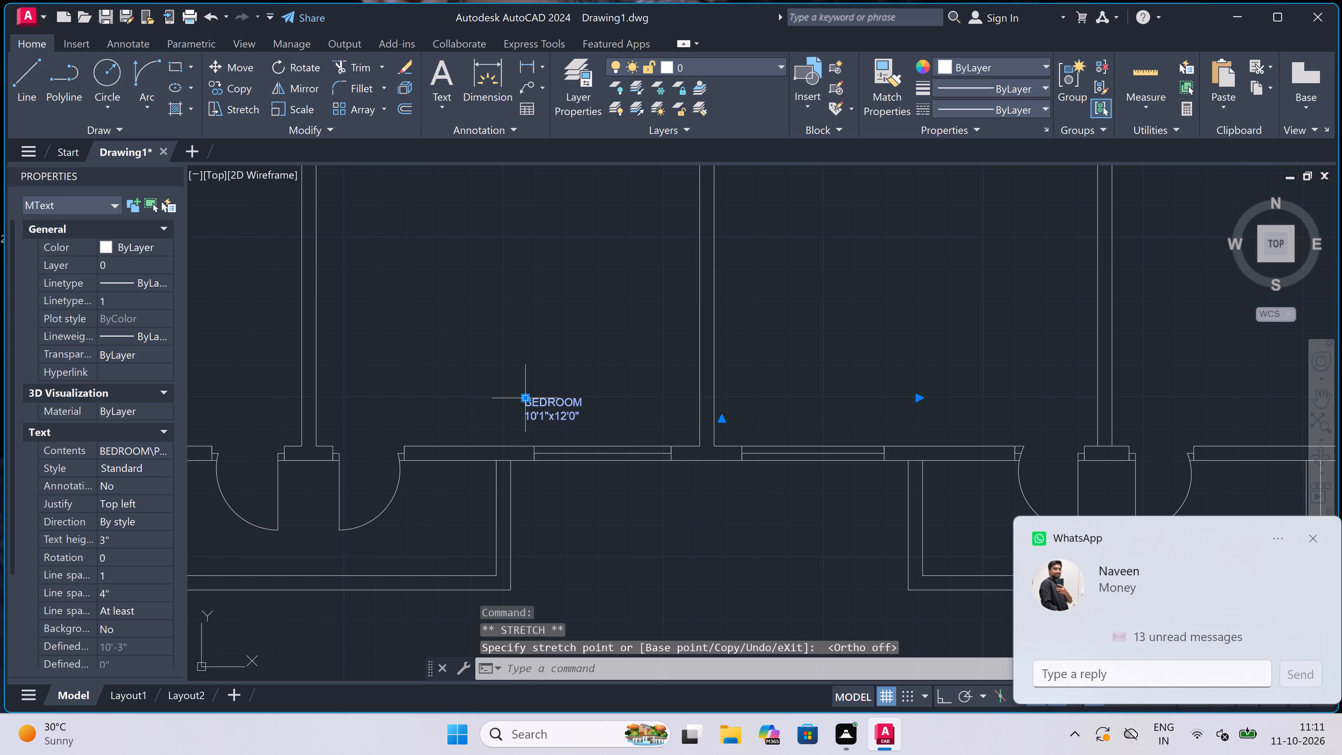
key("Escape")
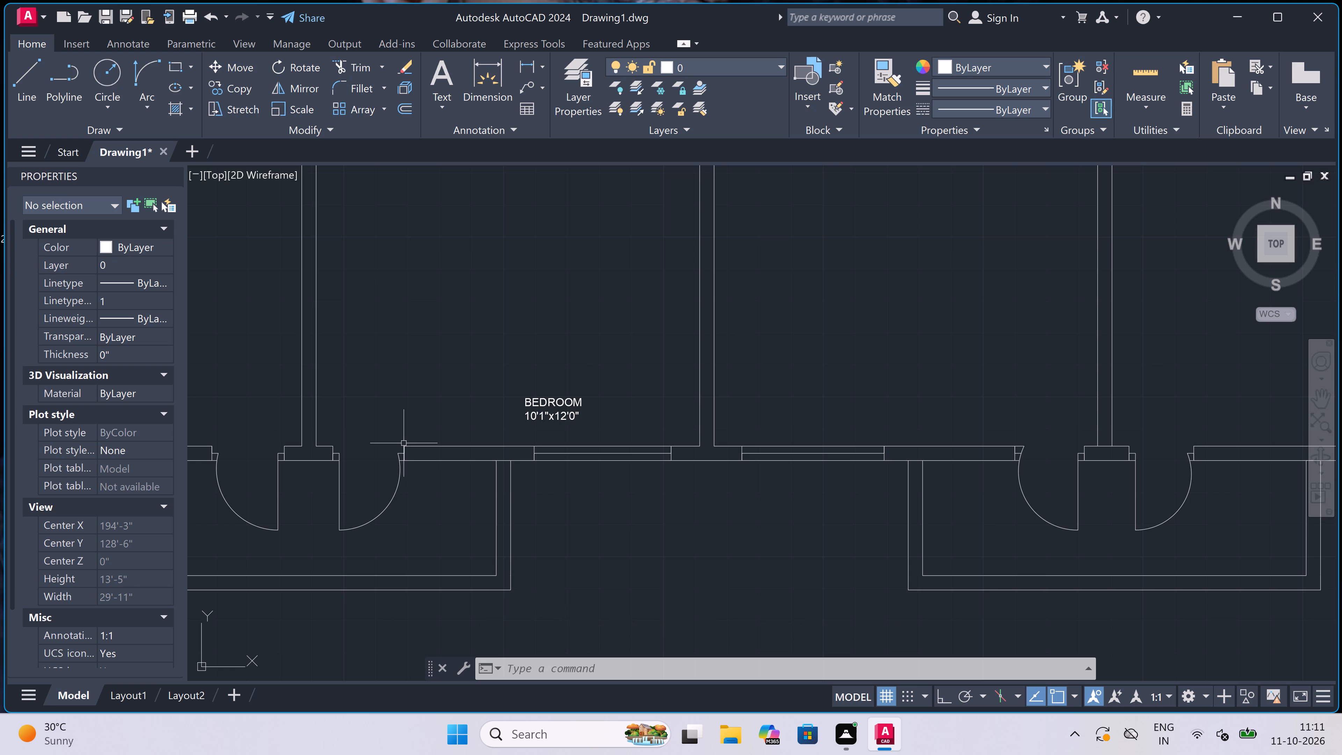
Place a multiline text box starting near the south window of the third room from the west along the original plan's south side.
scroll(392, 467, "down", 3)
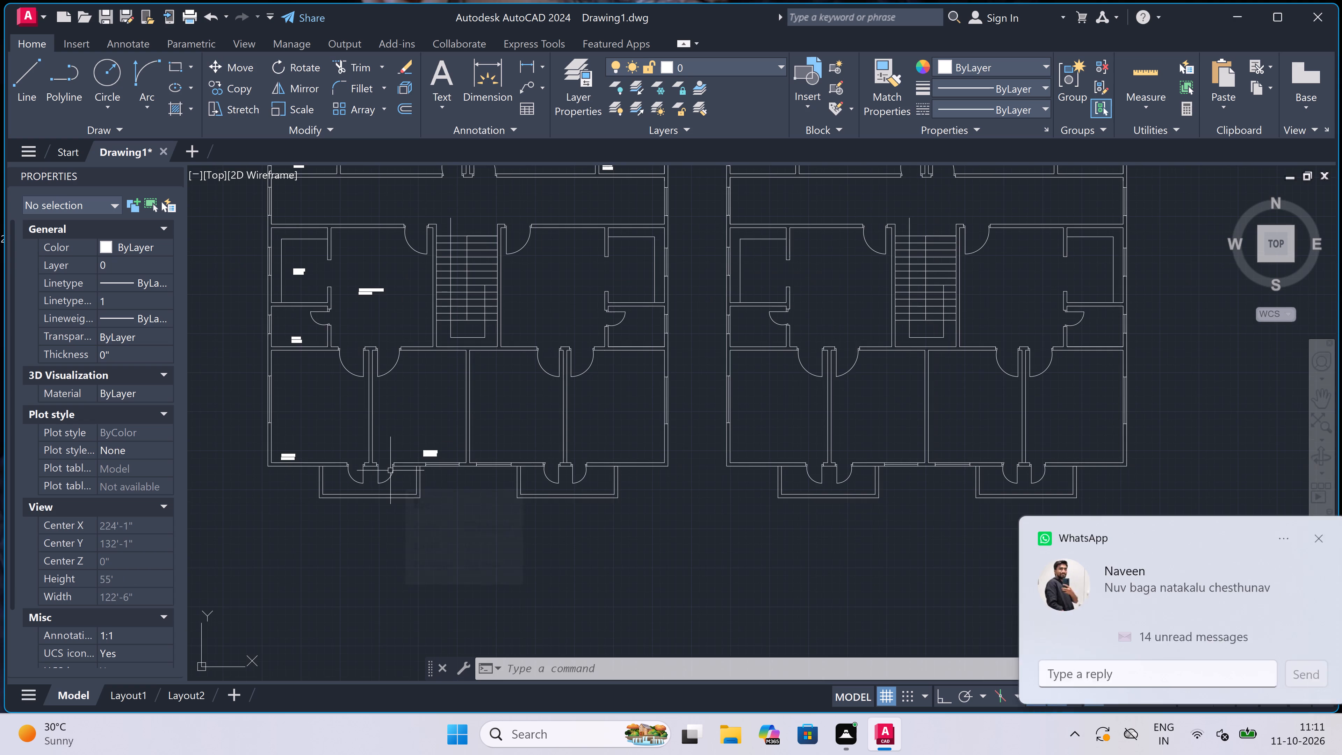
scroll(390, 470, "down", 1)
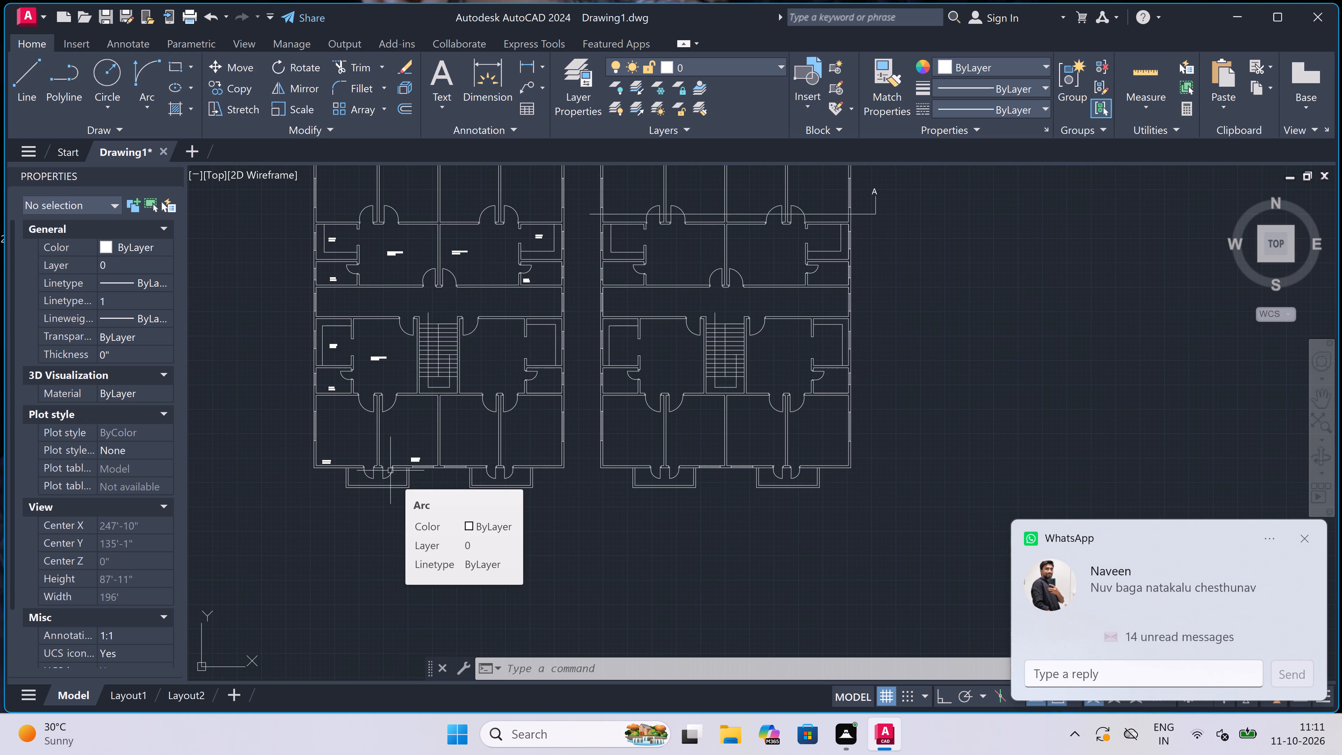
scroll(436, 463, "up", 3)
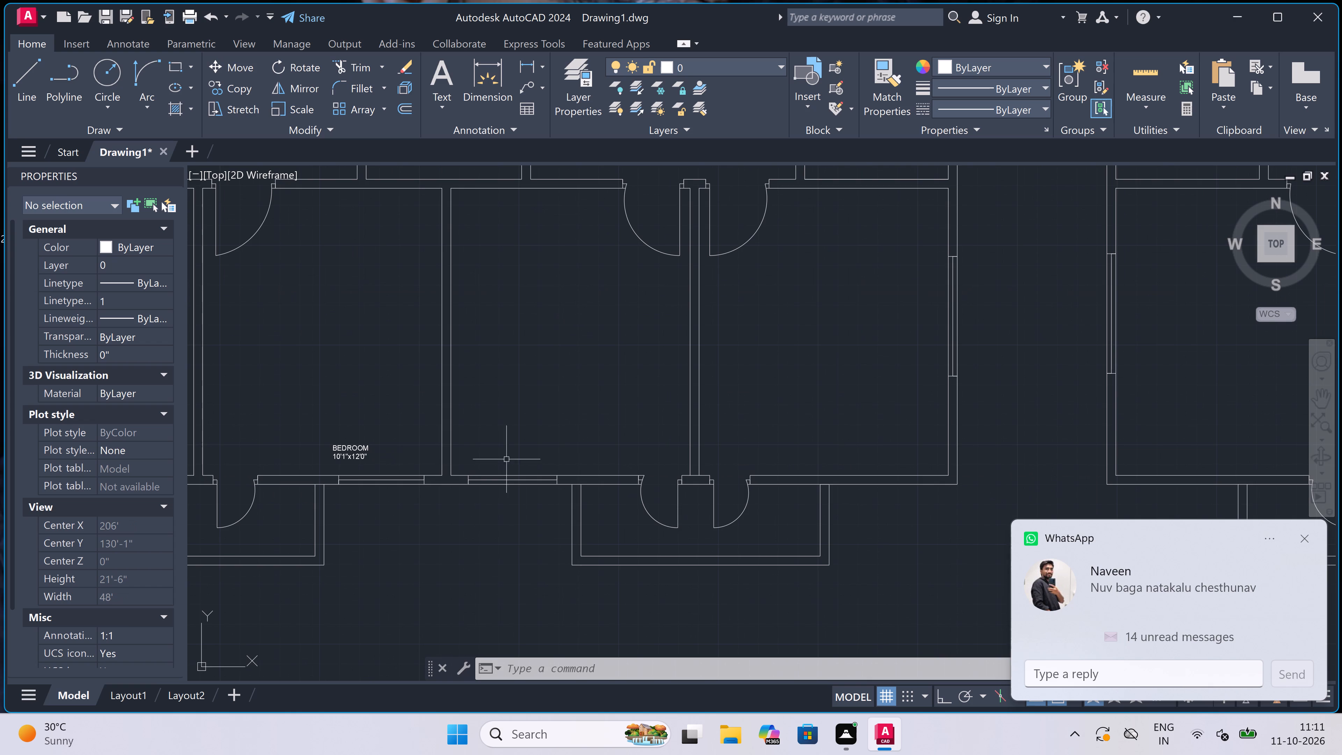
scroll(579, 450, "up", 1)
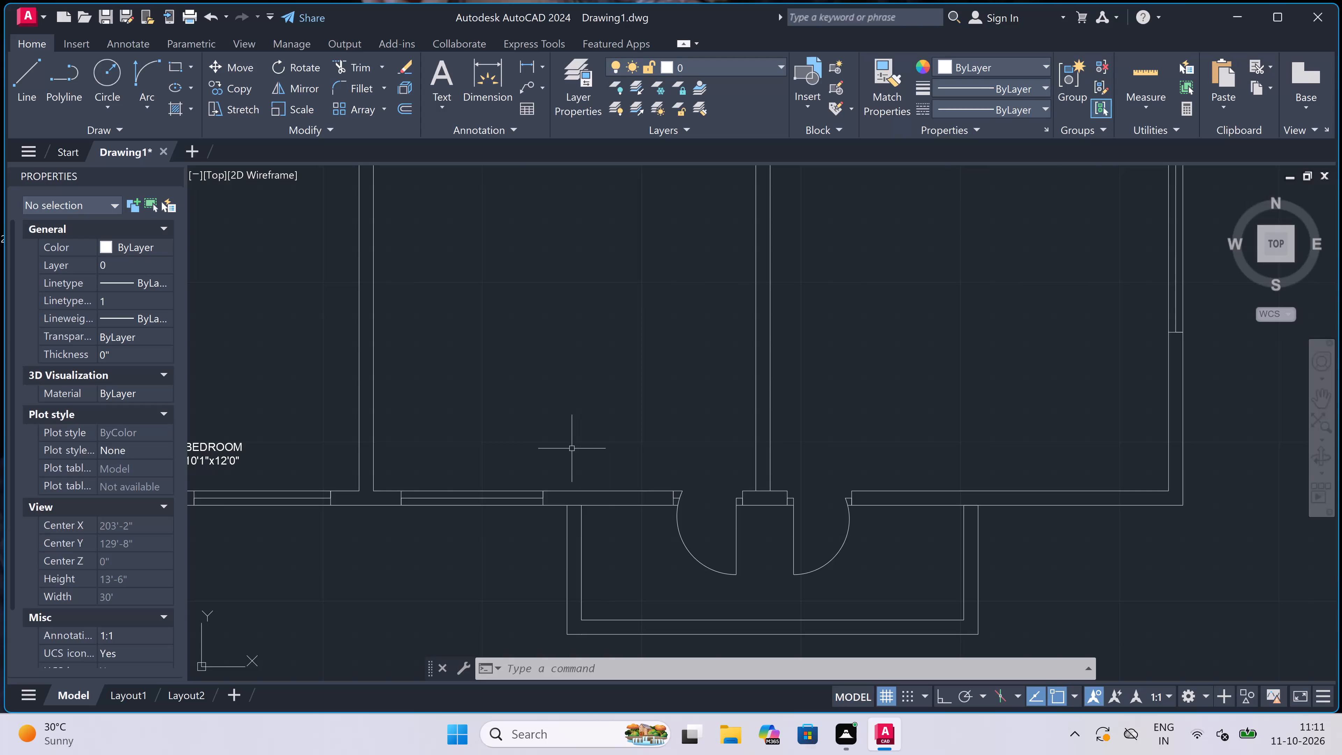
scroll(572, 450, "down", 4)
scroll(573, 450, "up", 3)
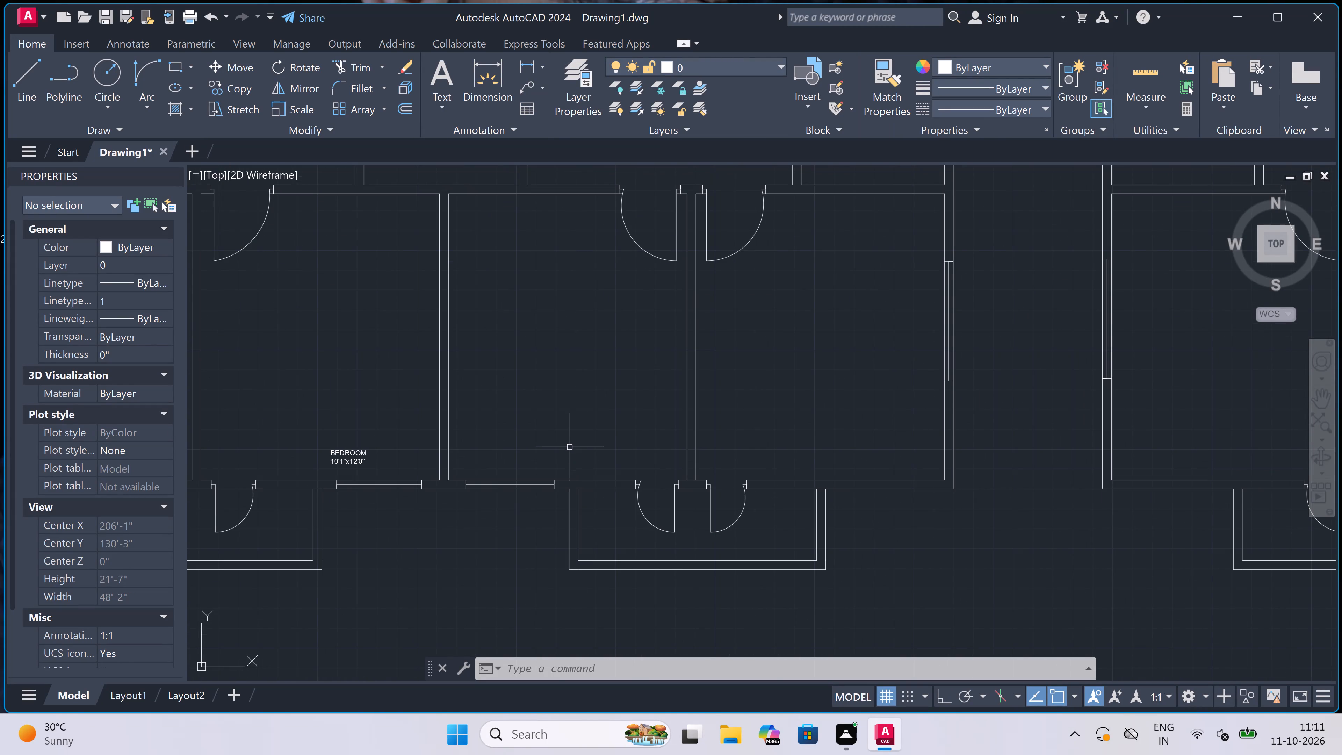
scroll(481, 447, "up", 1)
key("space")
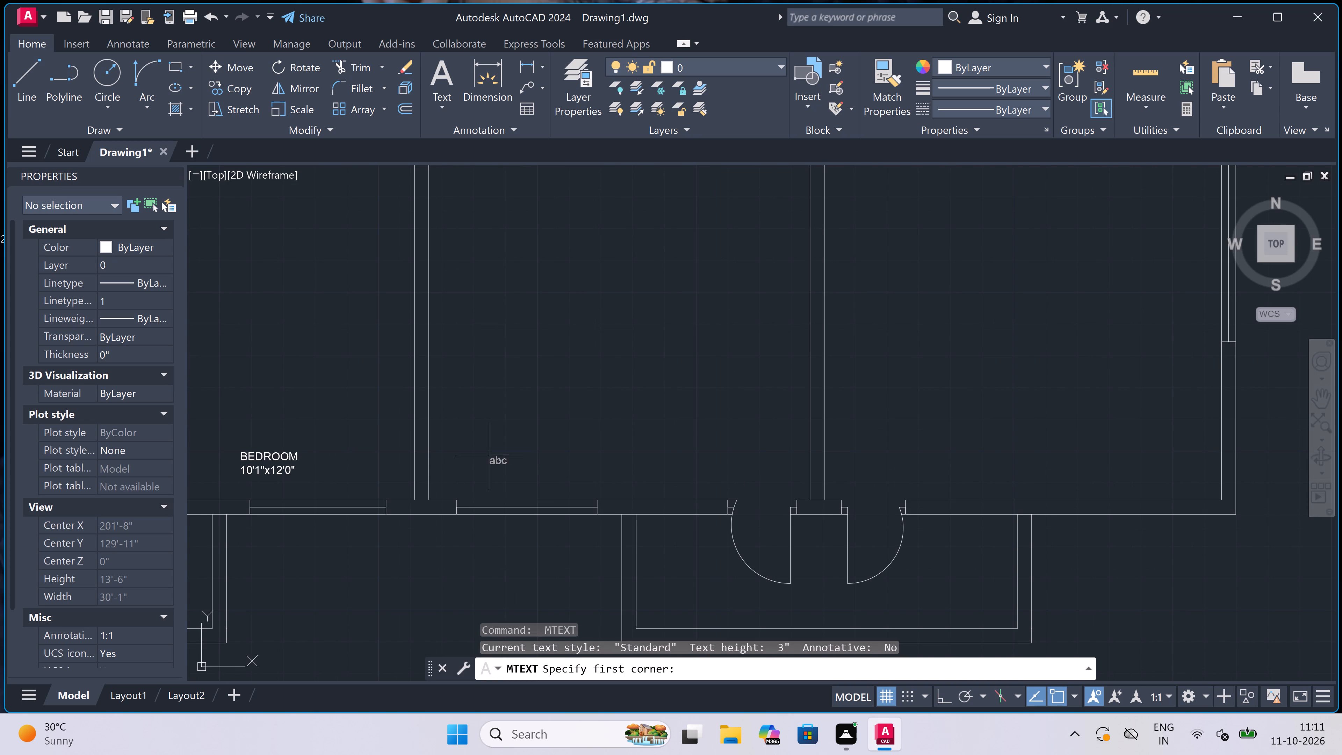
left_click(487, 456)
left_click(1091, 465)
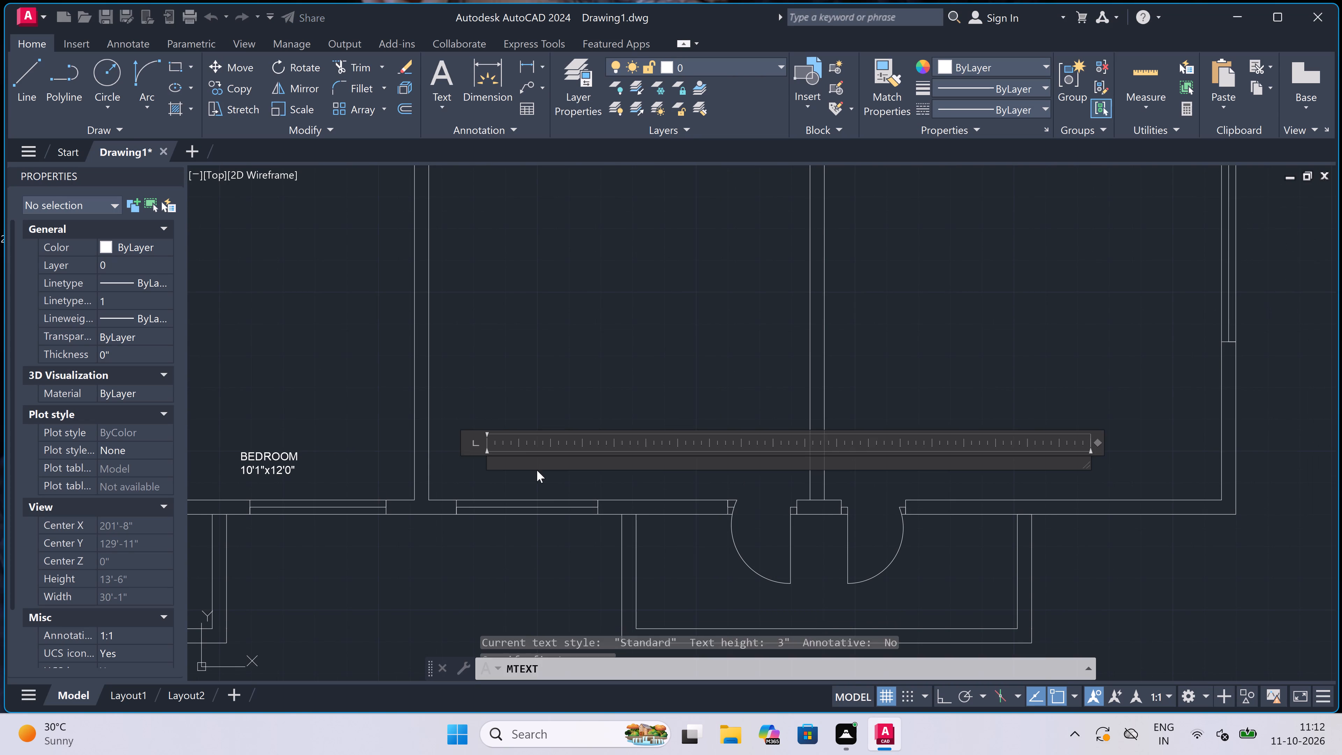
scroll(537, 470, "up", 2)
scroll(515, 489, "down", 3)
scroll(464, 485, "up", 2)
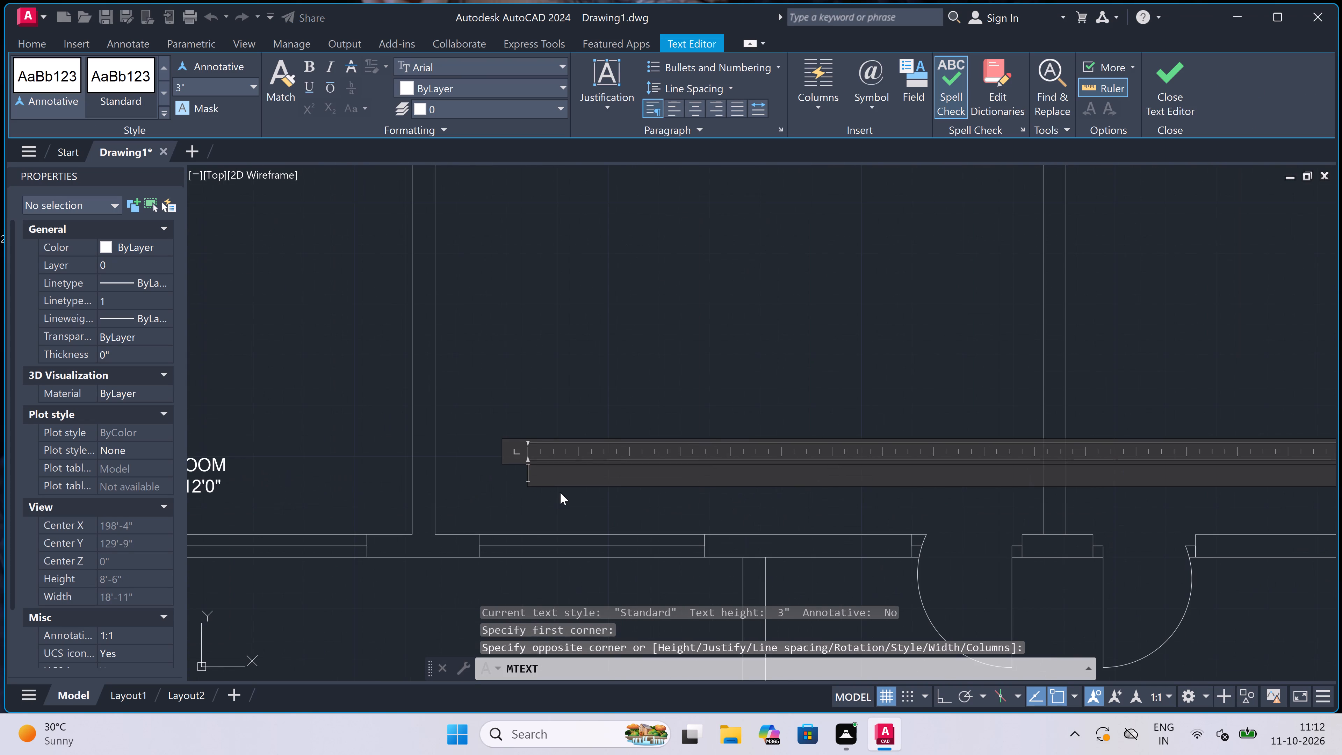
scroll(560, 492, "up", 1)
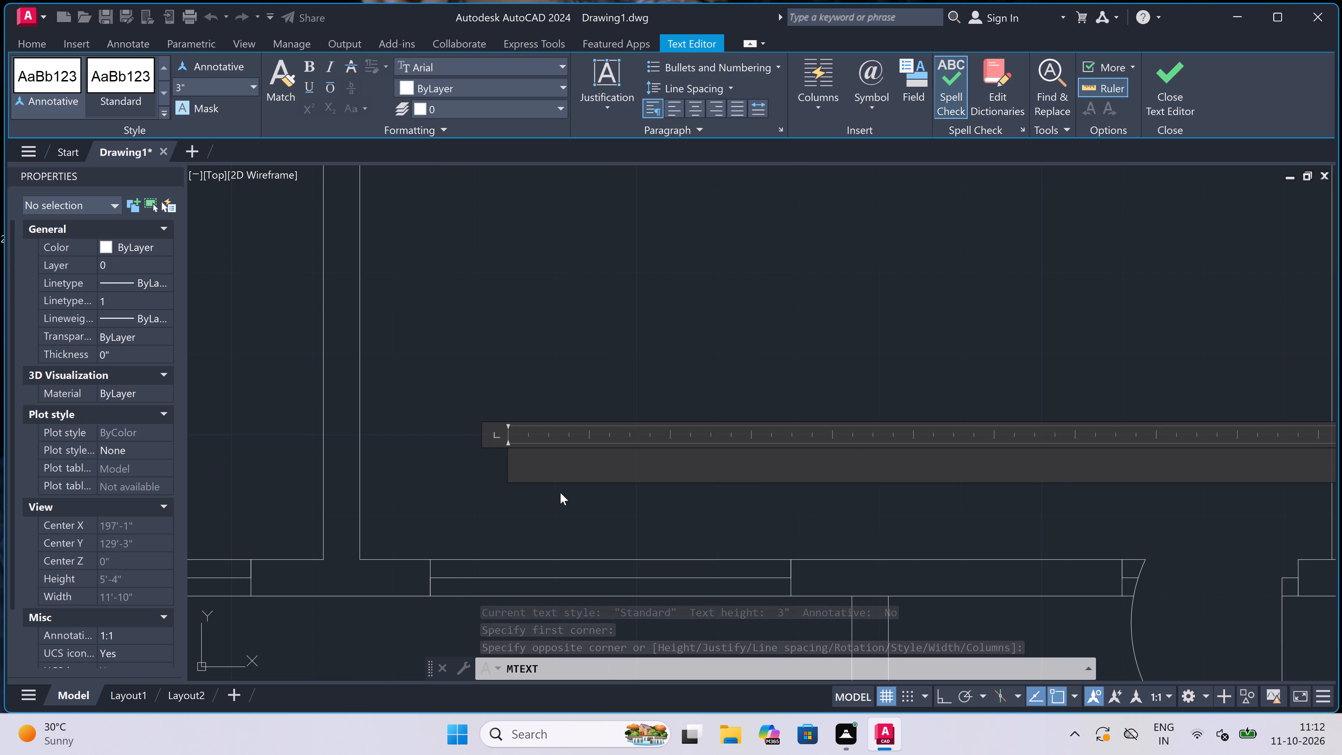
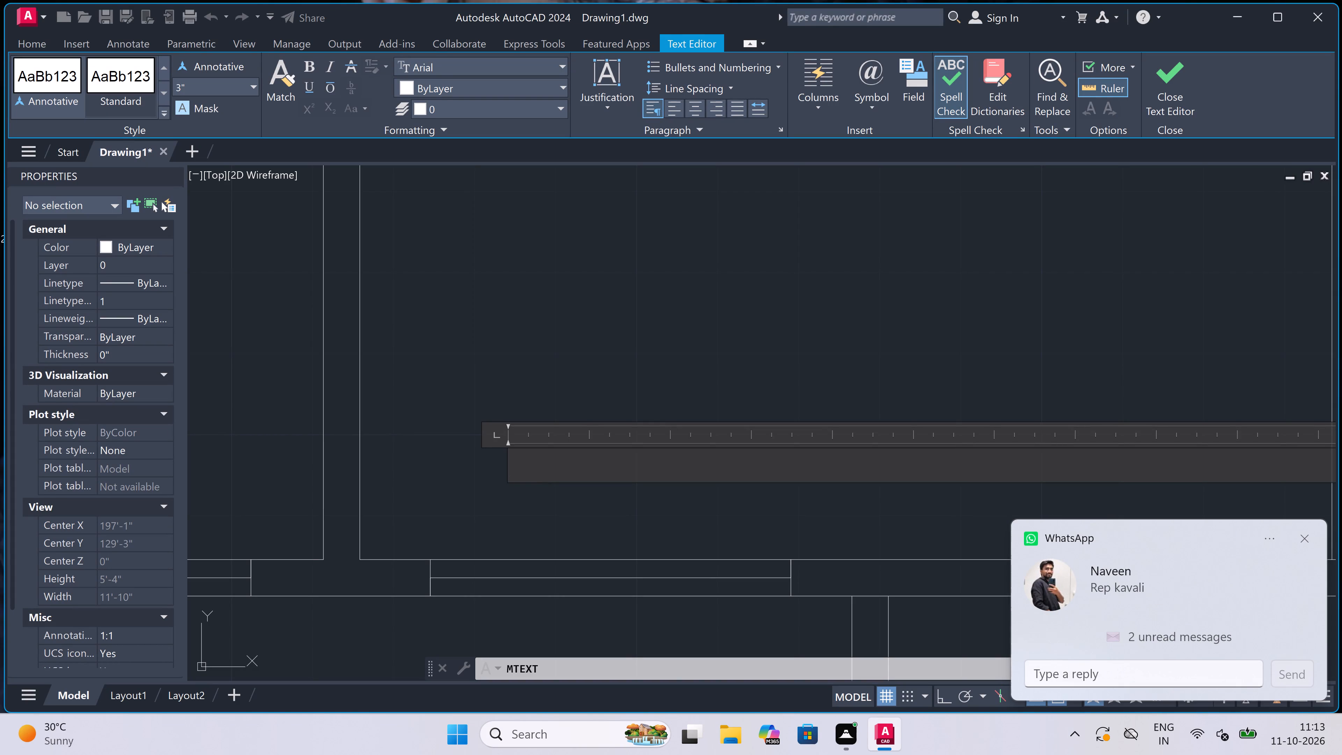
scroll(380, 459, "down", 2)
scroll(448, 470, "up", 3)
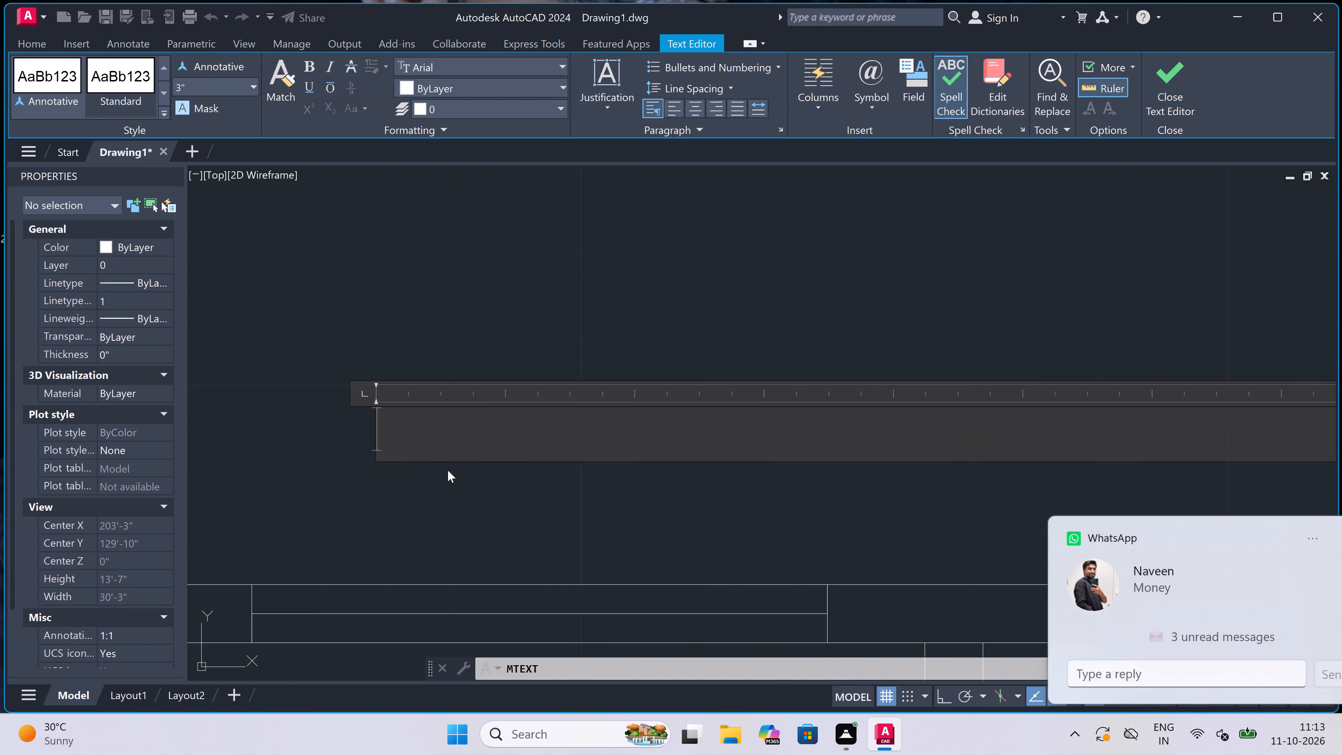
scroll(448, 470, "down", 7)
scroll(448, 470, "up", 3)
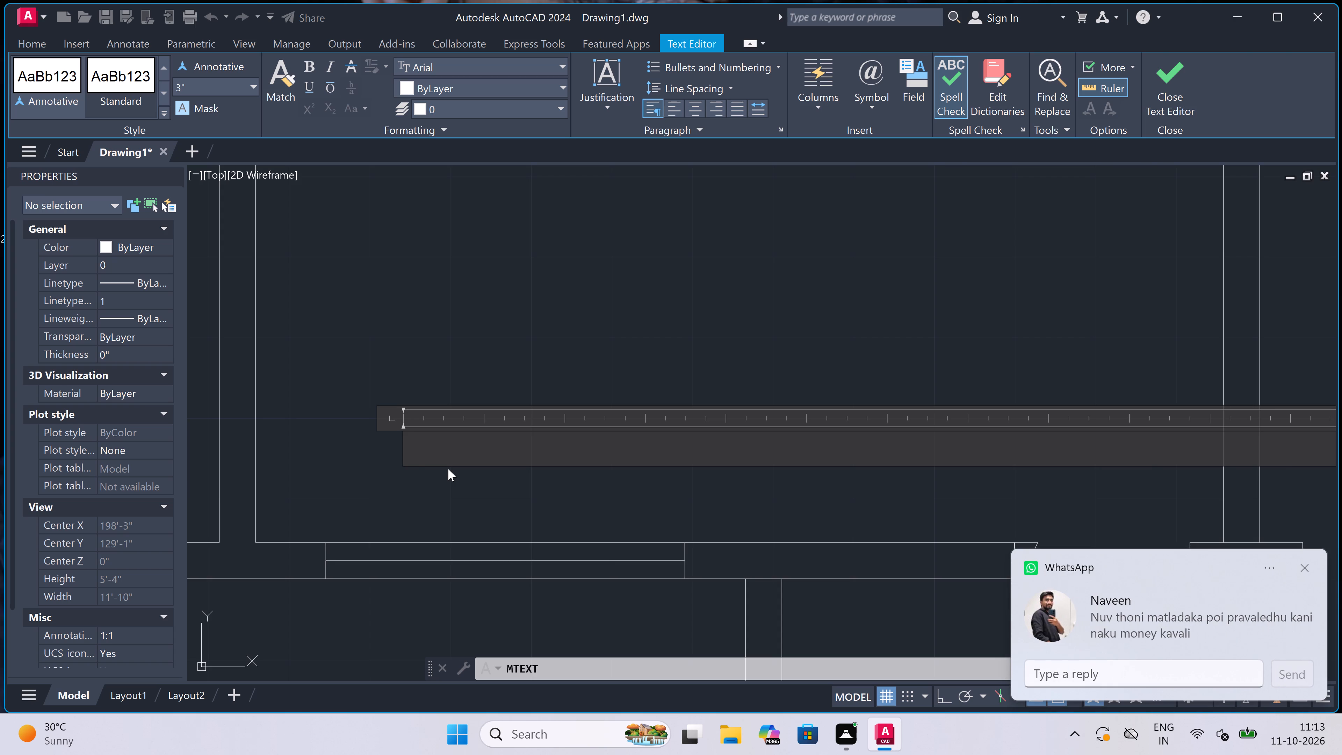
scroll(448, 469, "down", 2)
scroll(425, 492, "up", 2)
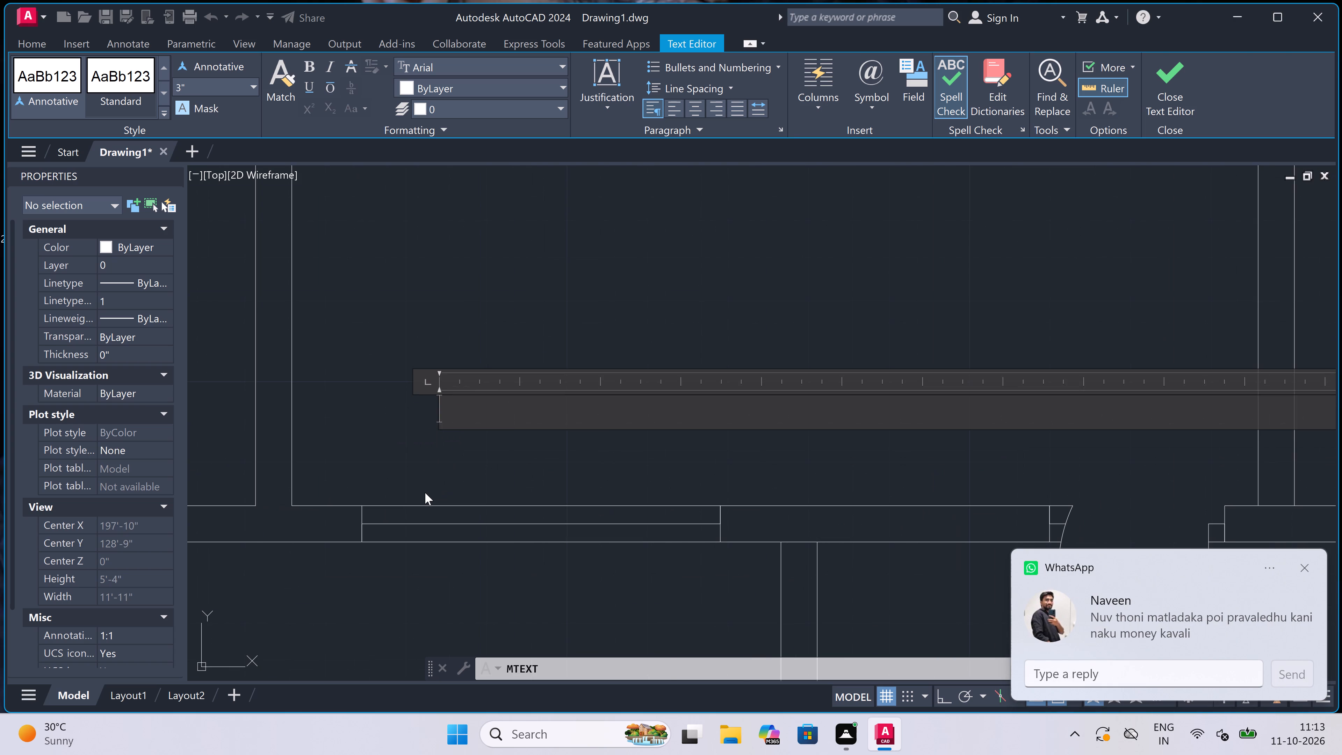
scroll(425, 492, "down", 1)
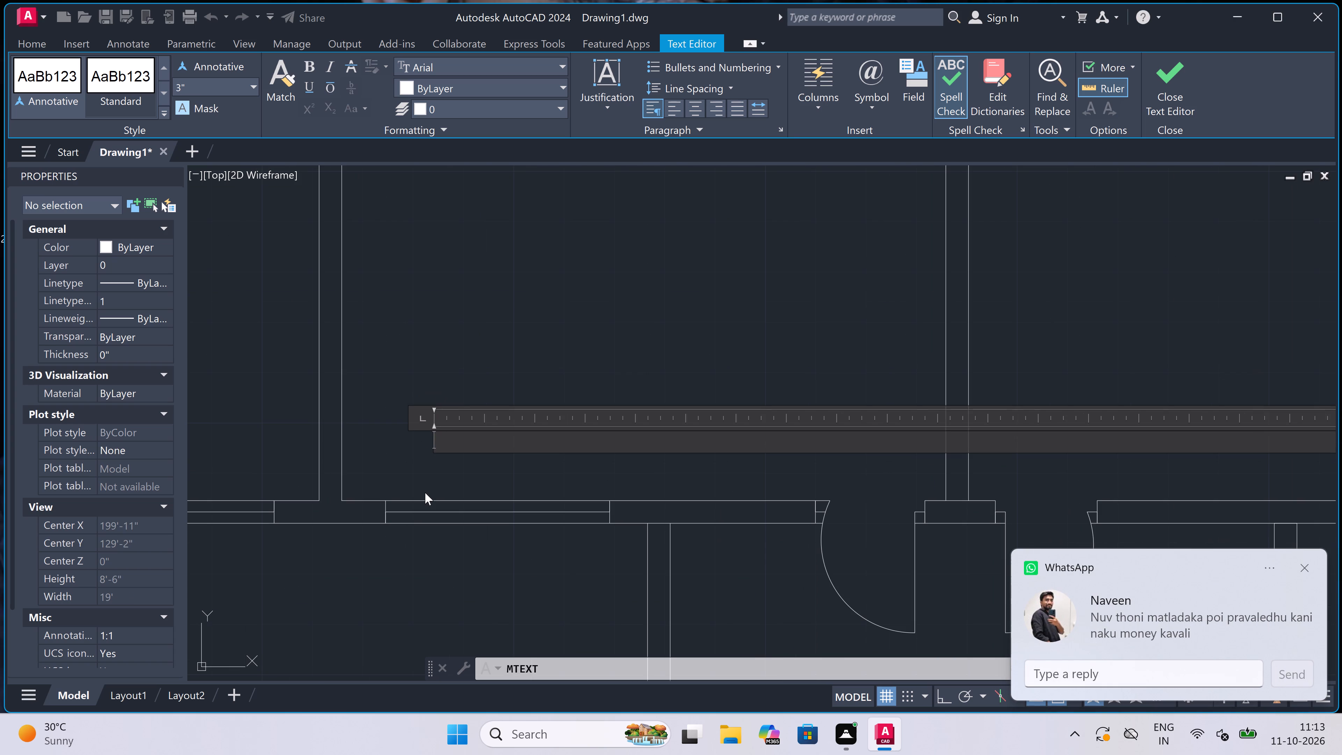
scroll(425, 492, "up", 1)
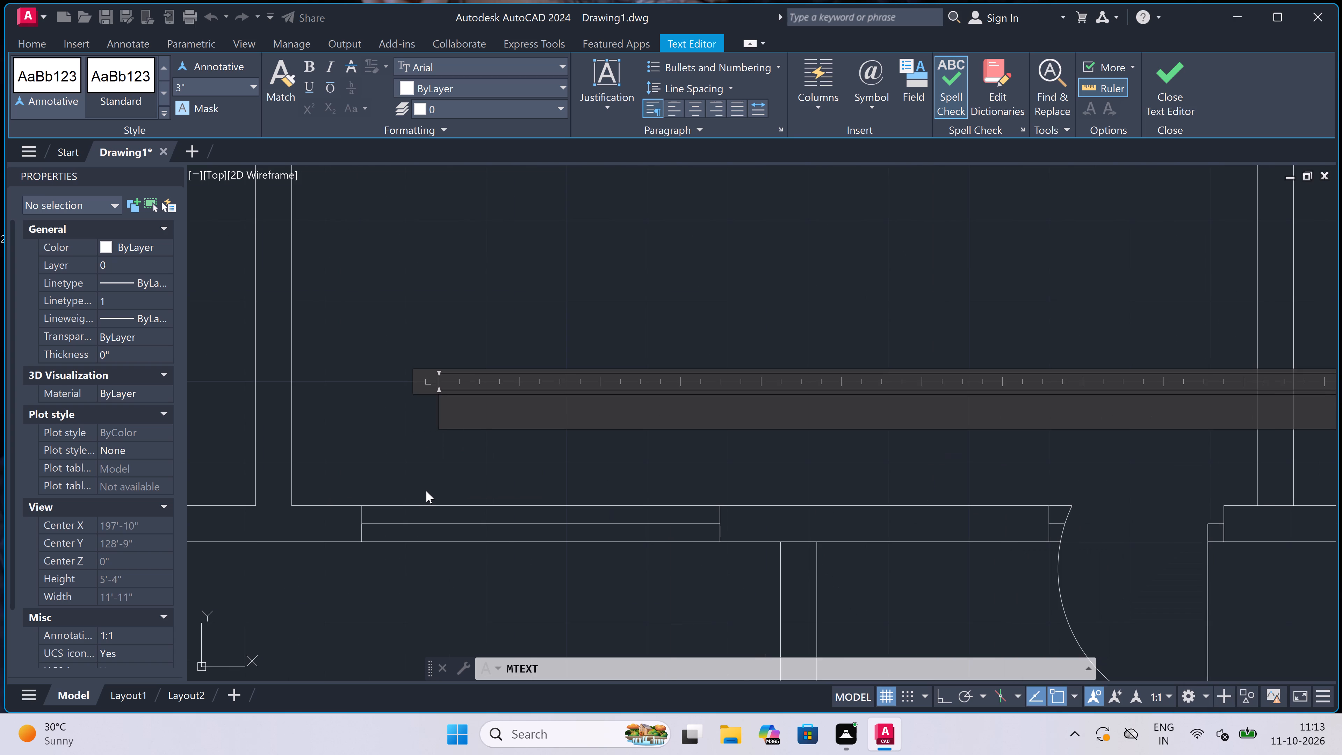
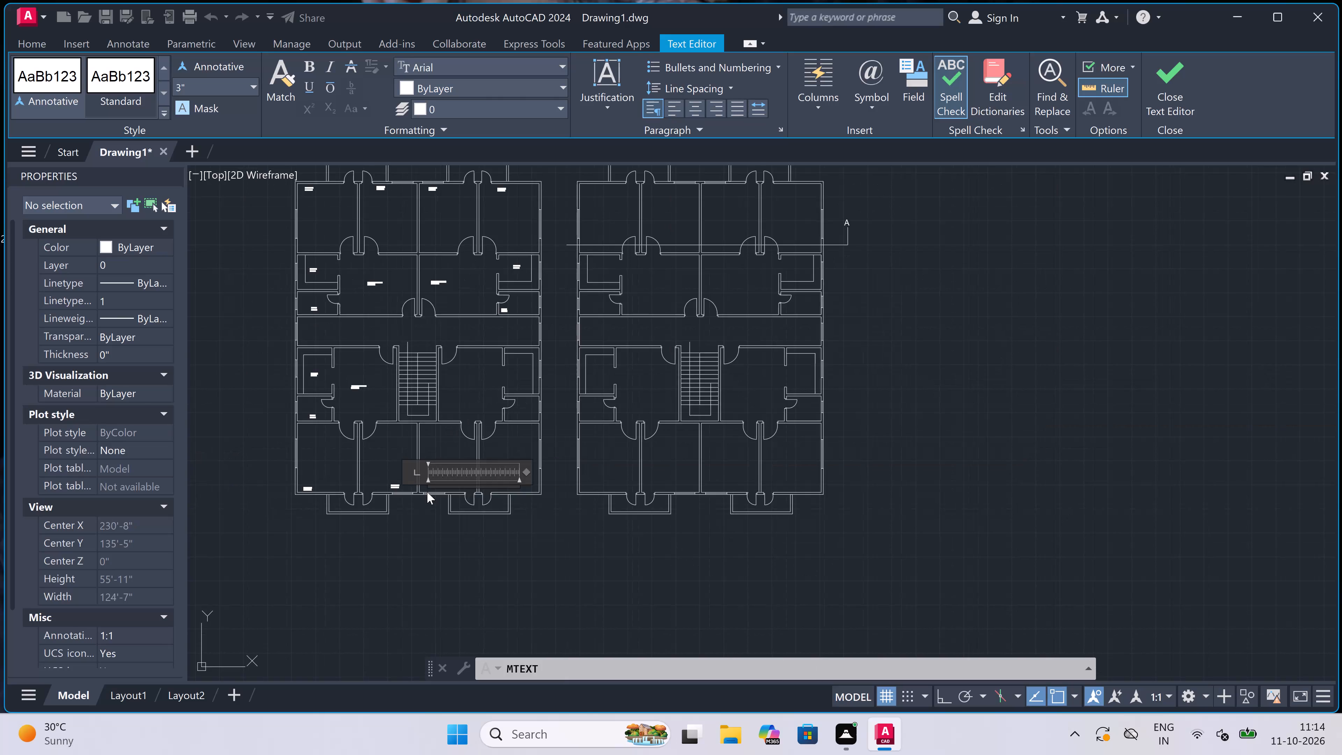
Enter the two-line label BEDROOM, 10'1"x12'0" in the bottom-row room just right of the left floor plan's central wall.
scroll(427, 492, "up", 4)
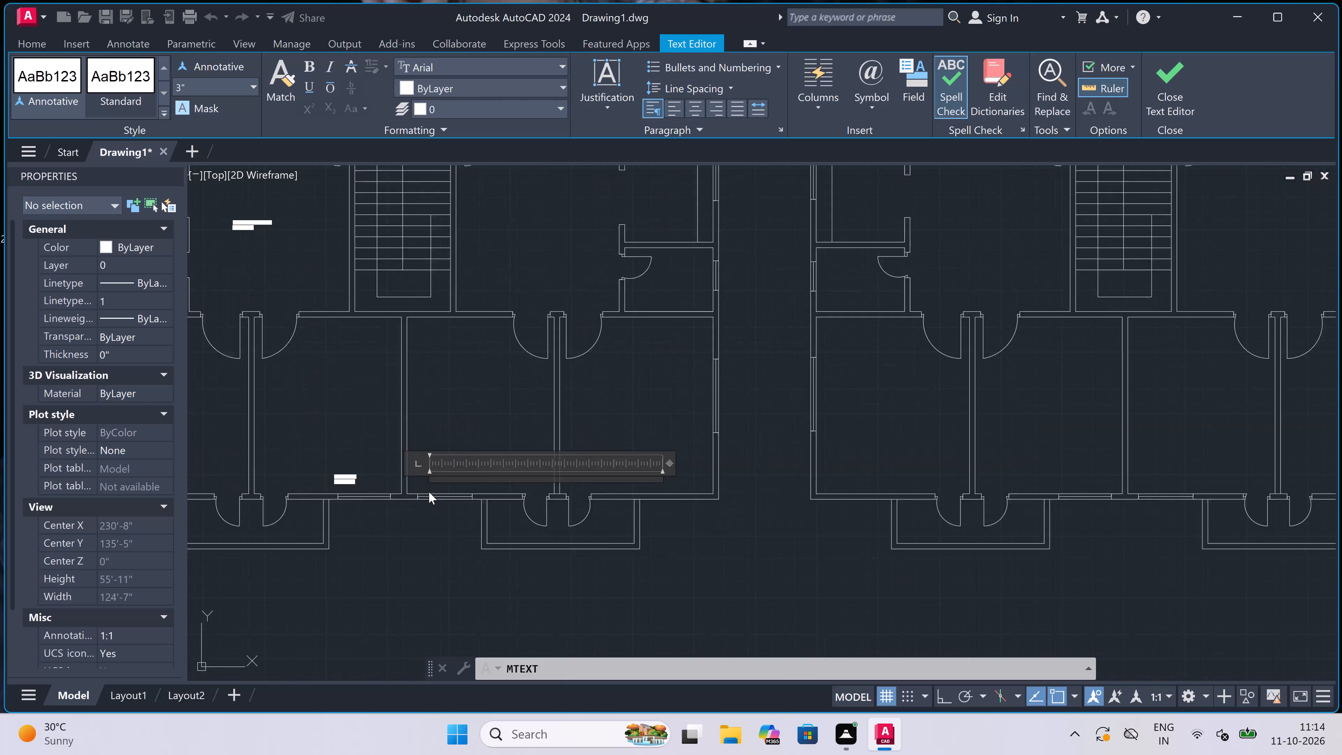
scroll(438, 477, "up", 2)
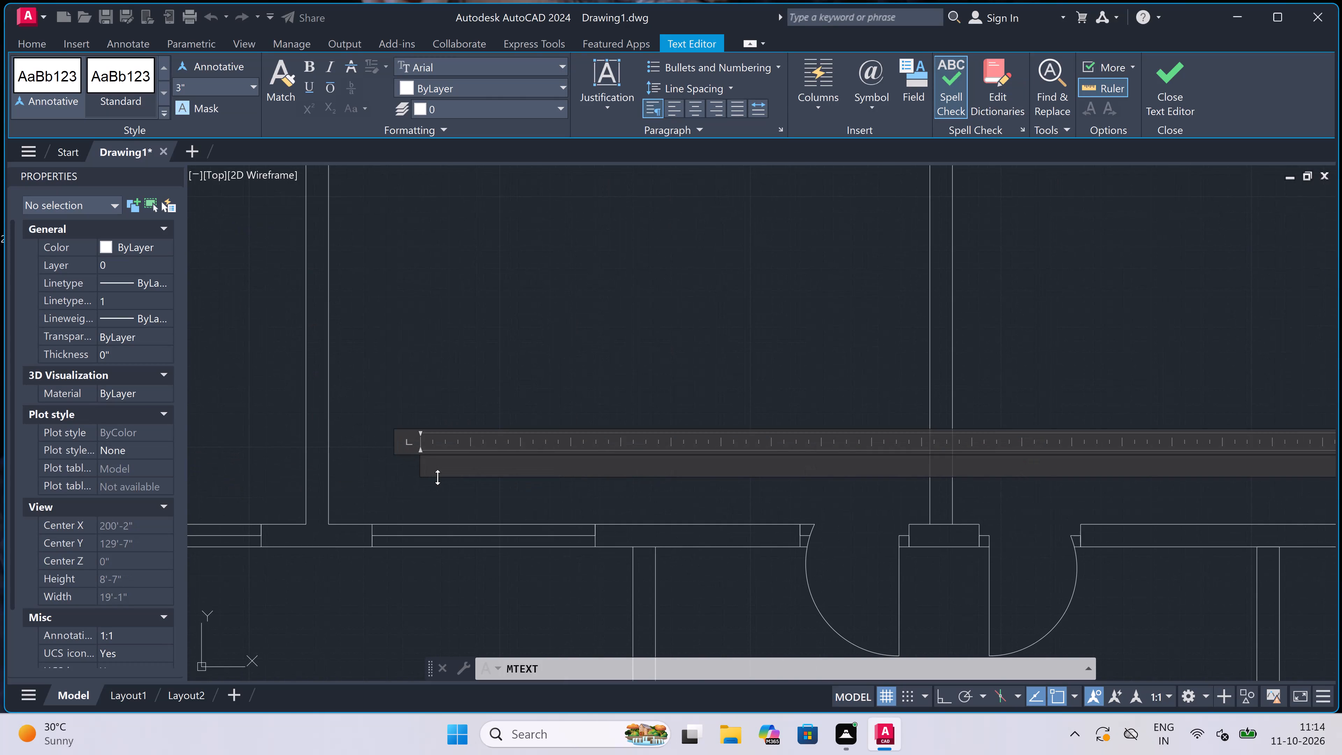
type("BEDROM")
key("BackSpace")
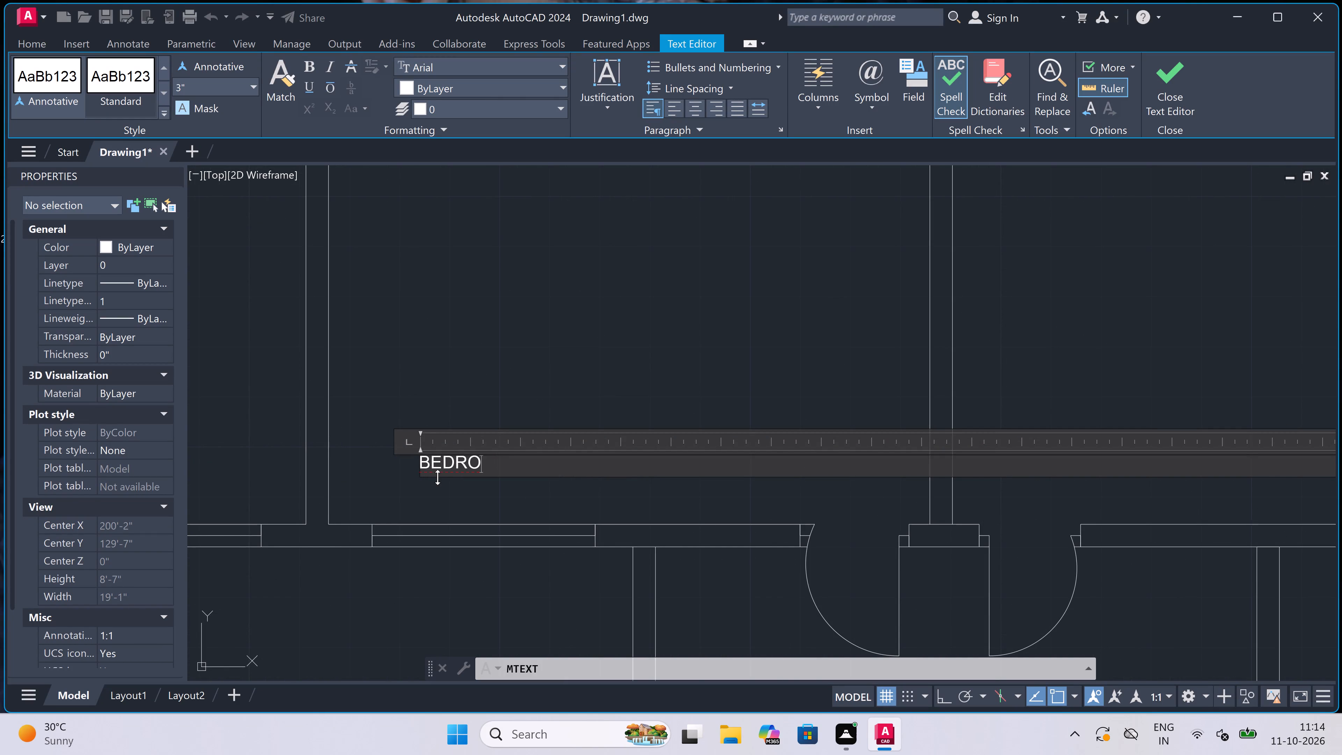
type("OM")
key("Return")
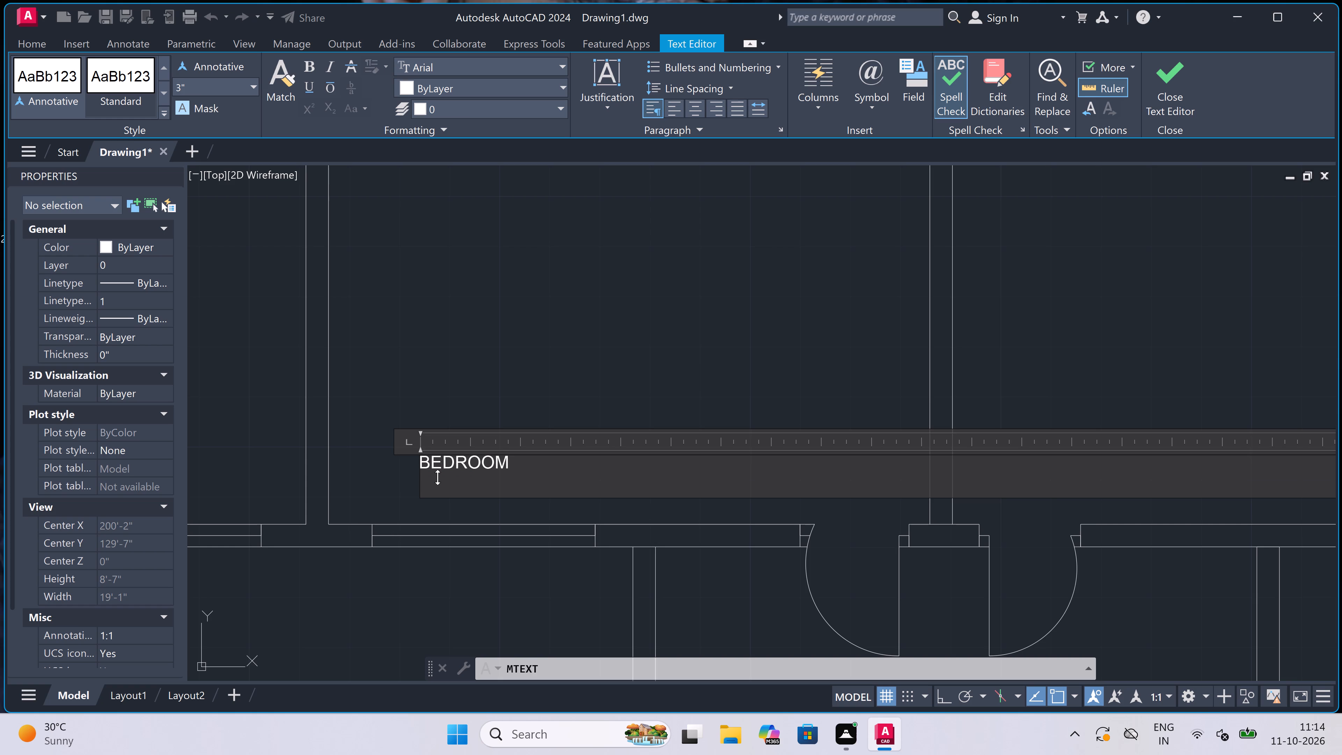
type("10'1")
type("\"x")
type("12'0\"")
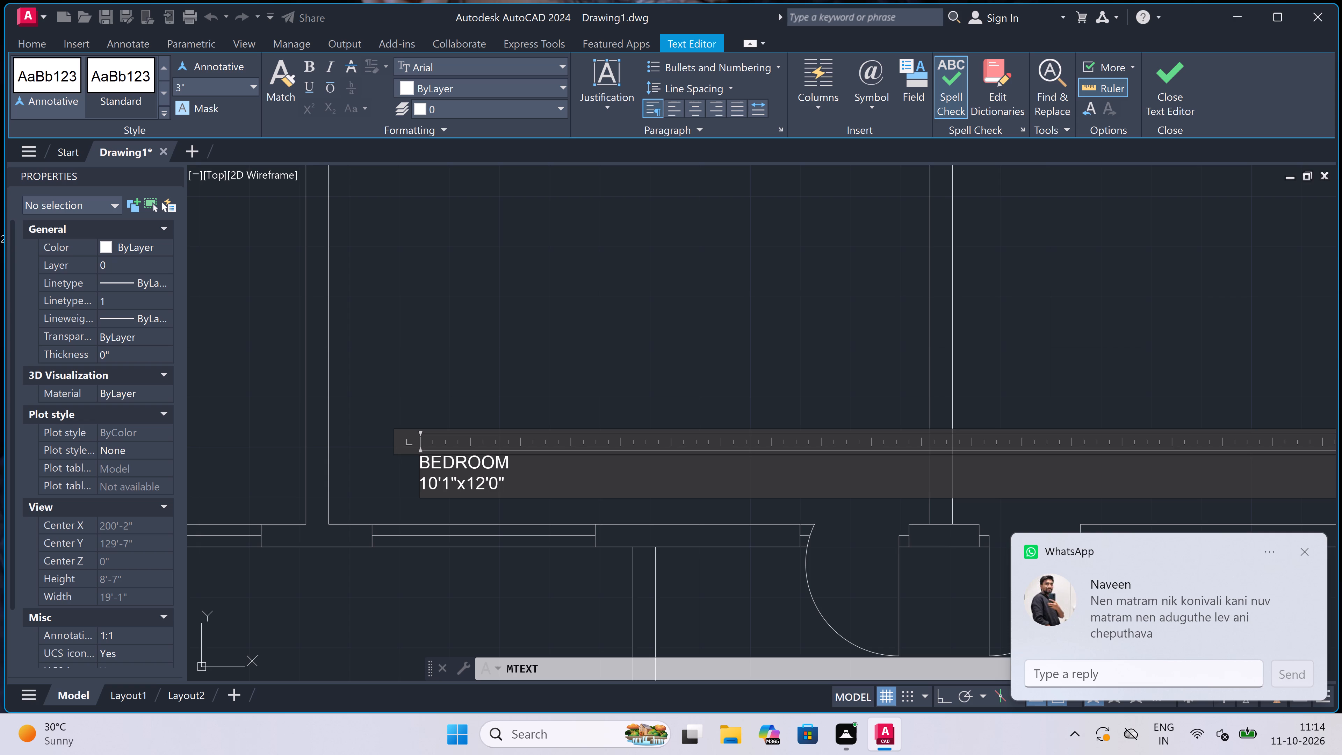
left_click_drag(351, 375, 354, 383)
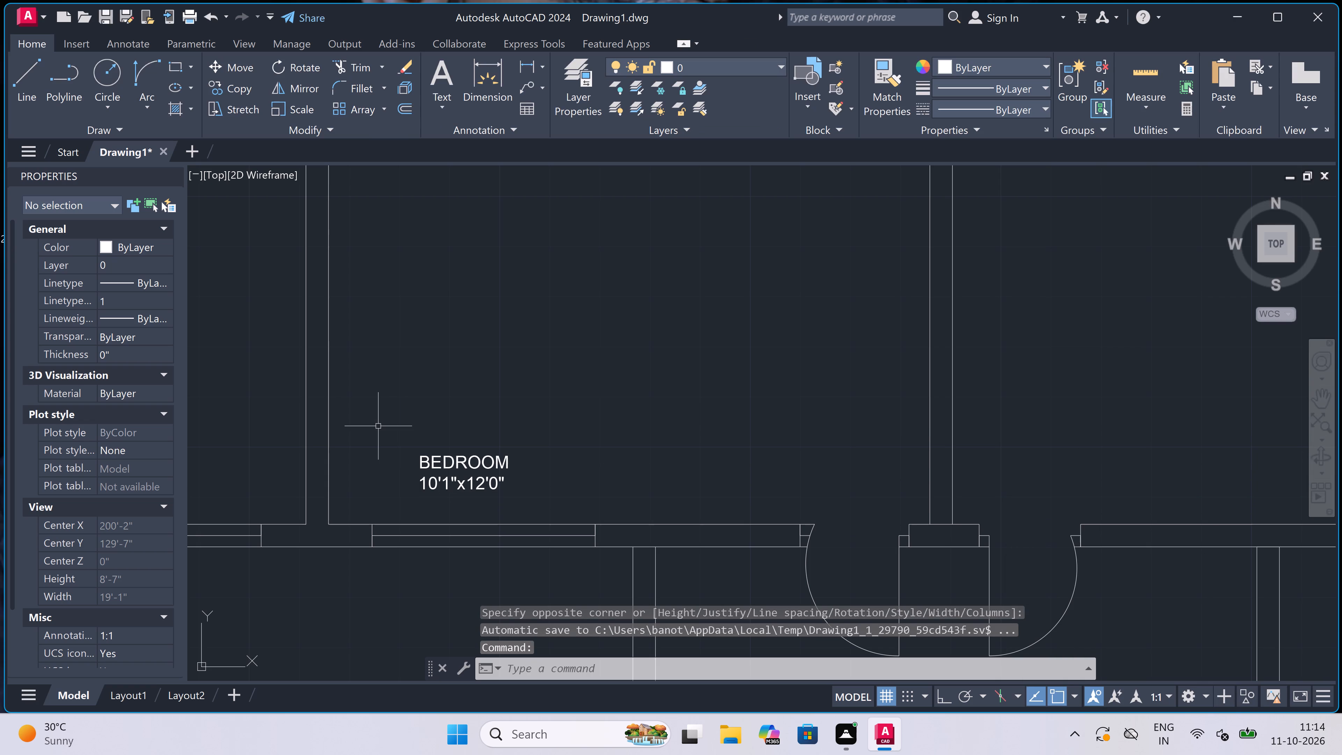
Add the multiline text label BEDROOM, 10'5"x12'0" in the bottom-right corner room of the left floor plan.
scroll(378, 426, "down", 3)
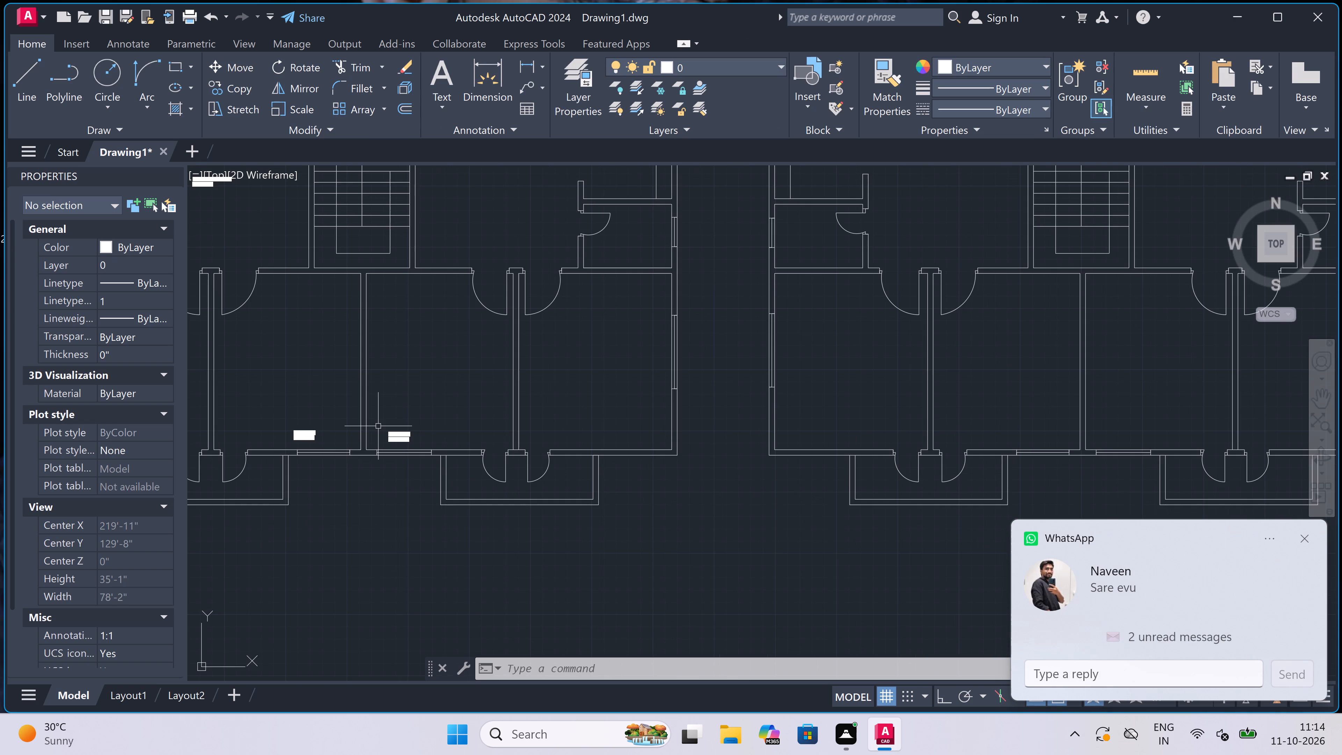
scroll(378, 426, "down", 2)
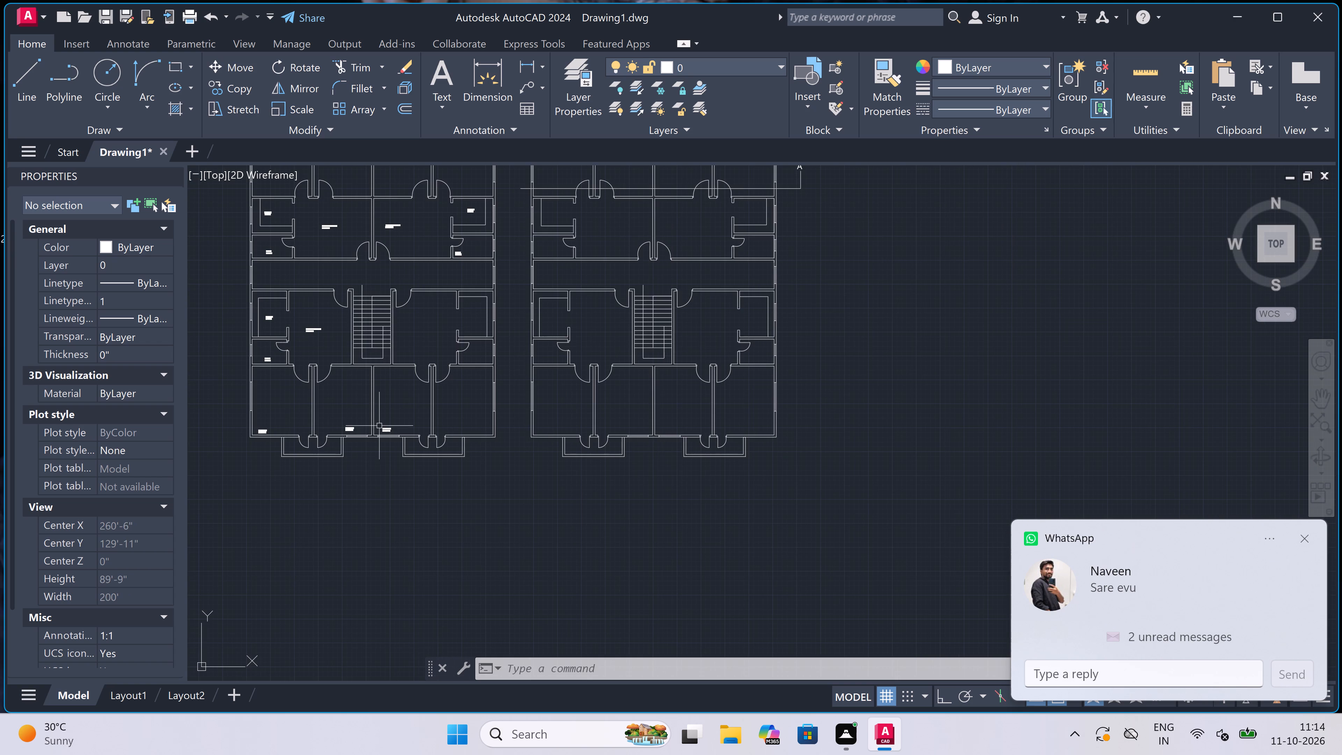
scroll(464, 429, "up", 4)
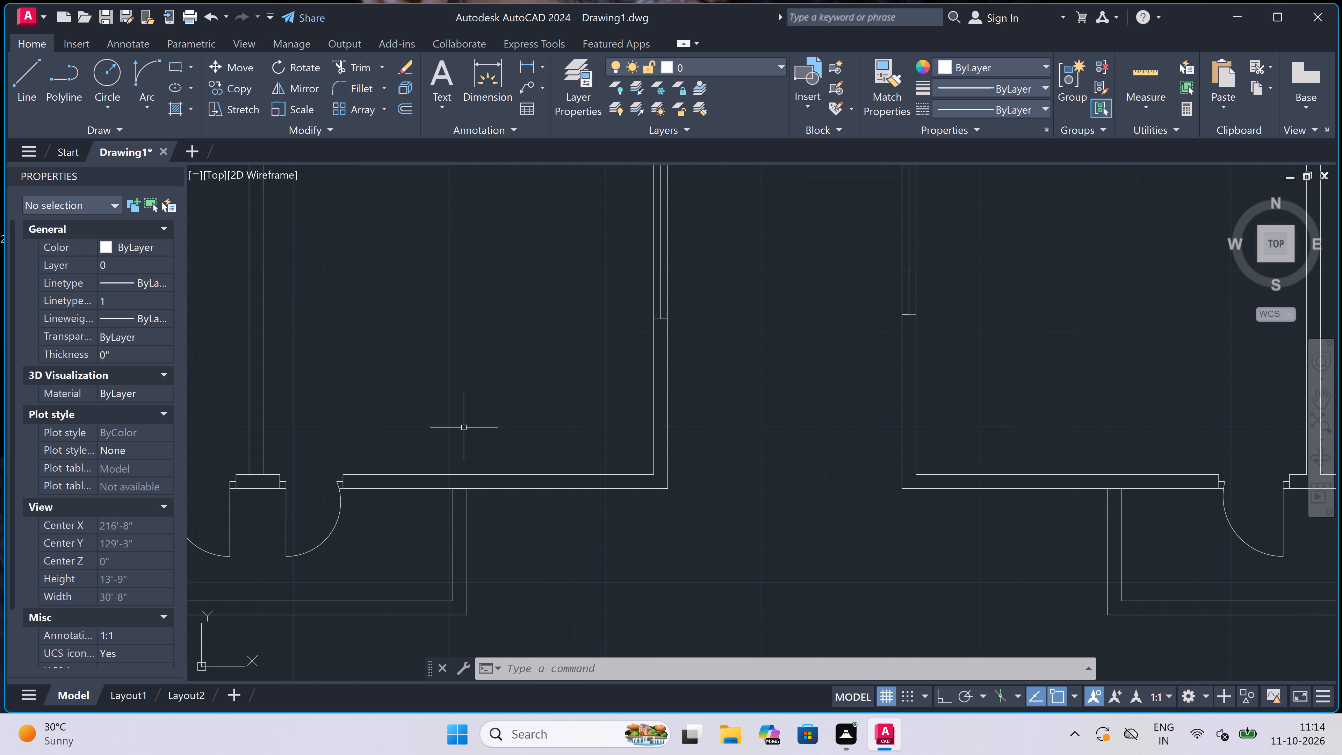
key("space")
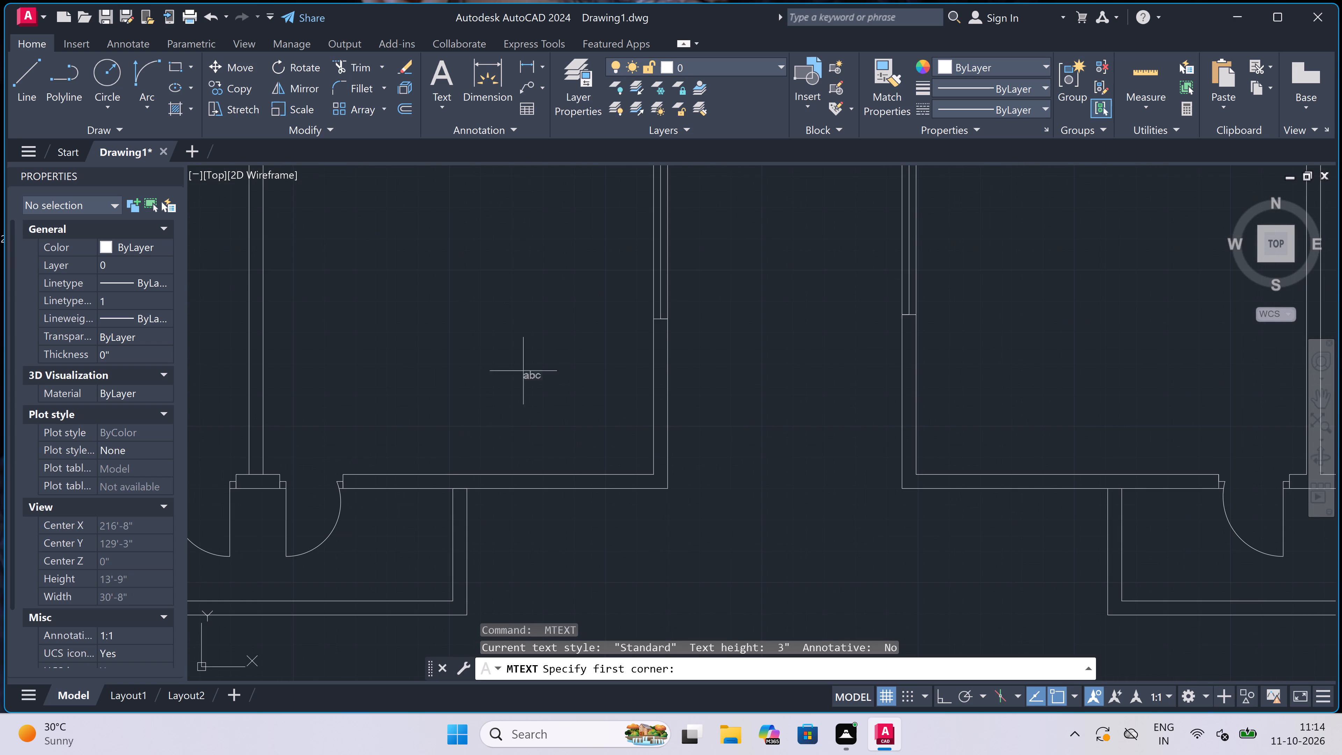
left_click_drag(362, 431, 373, 431)
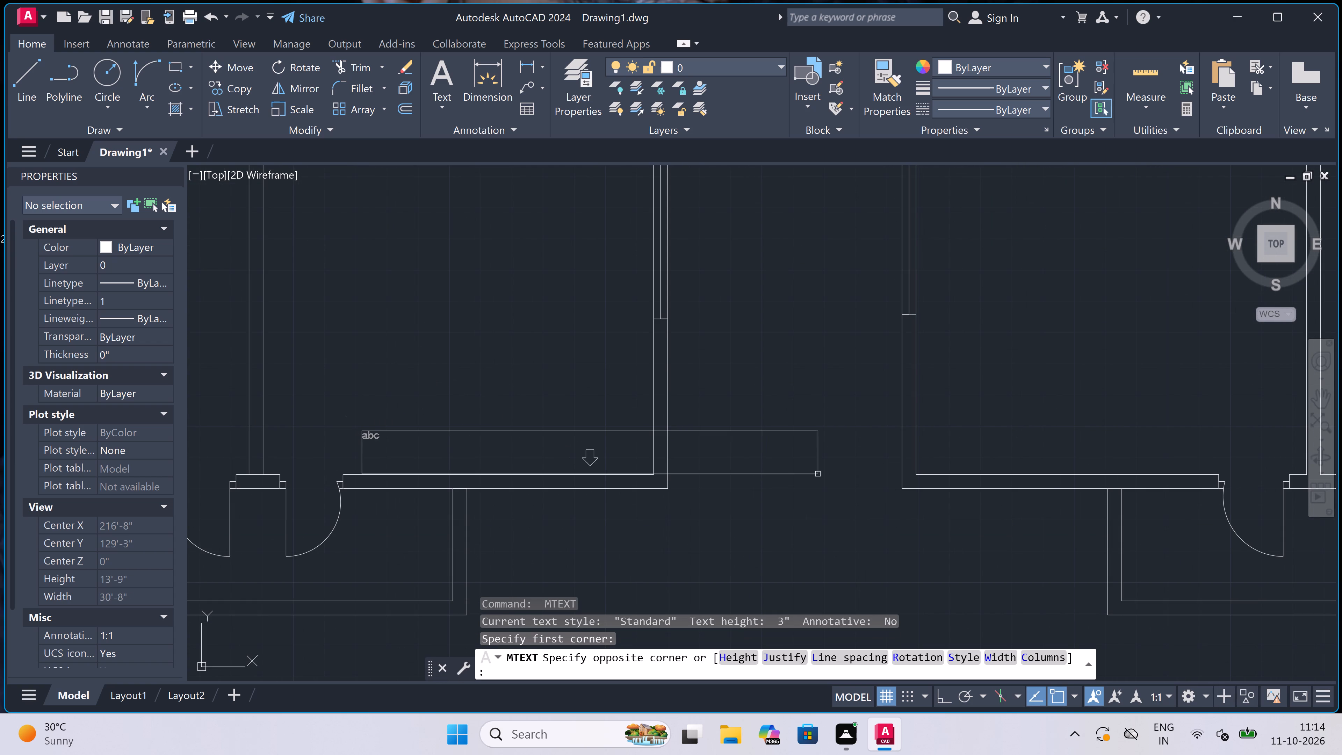
left_click(991, 460)
scroll(364, 454, "up", 2)
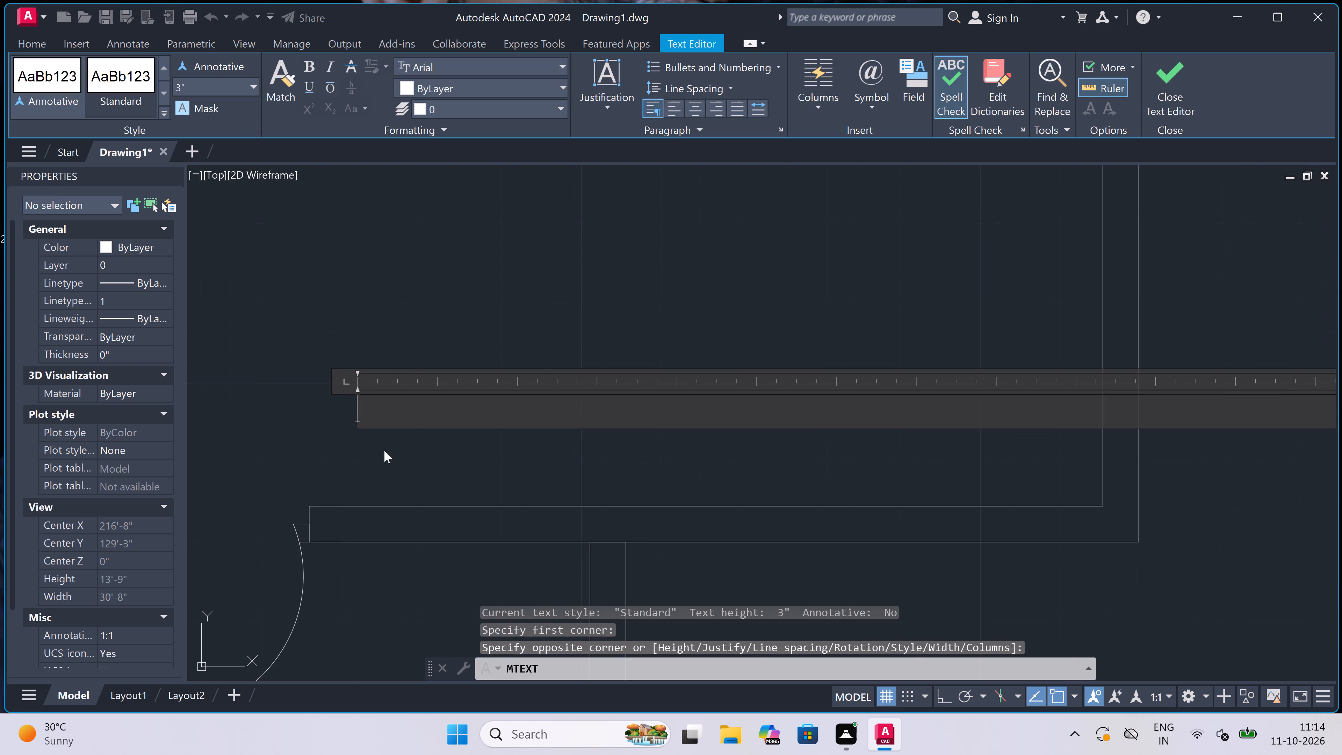
type("BEDROOM")
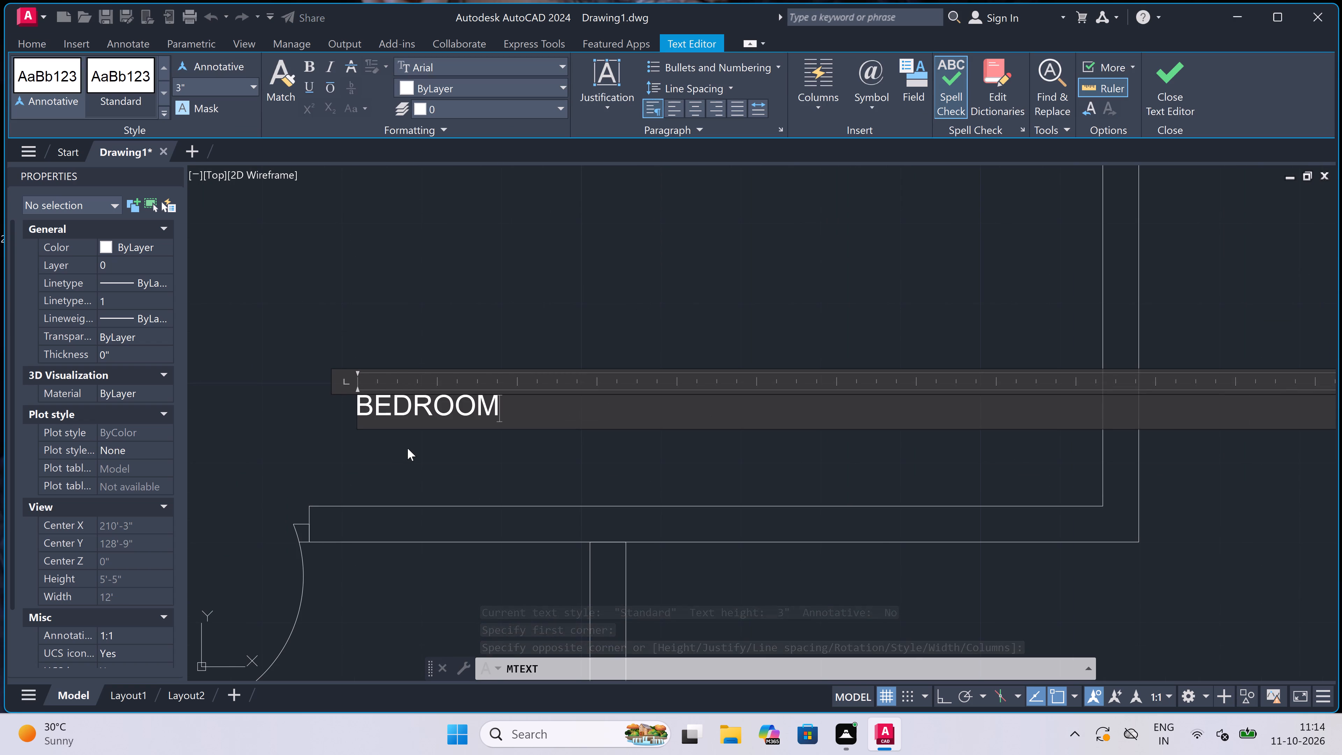
key("Return")
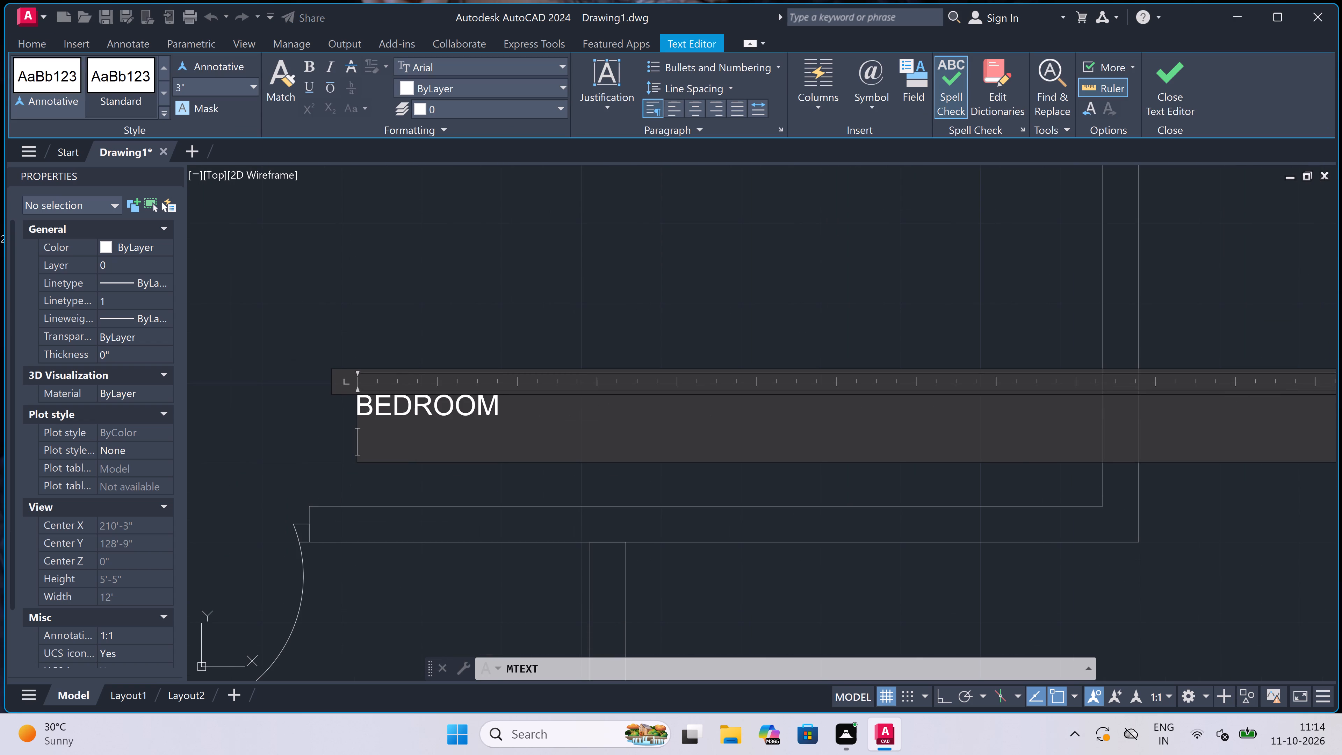
type("10'5")
key("shift+quotedbl")
key("x")
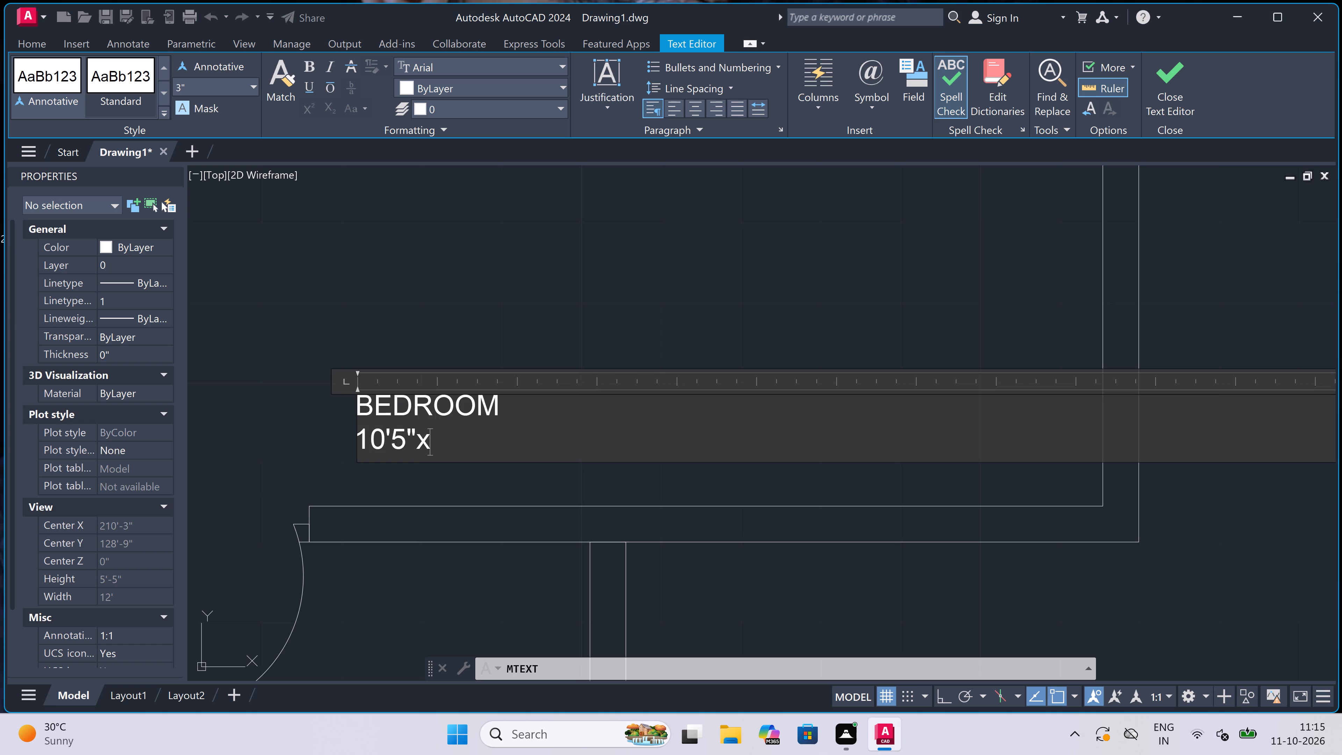
type("12'0\"")
left_click(405, 479)
Add the two-line multiline text label TOILET, 6'0"x4'4" in the small room directly above the left floor plan's bottom-right corner bedroom.
scroll(422, 437, "down", 8)
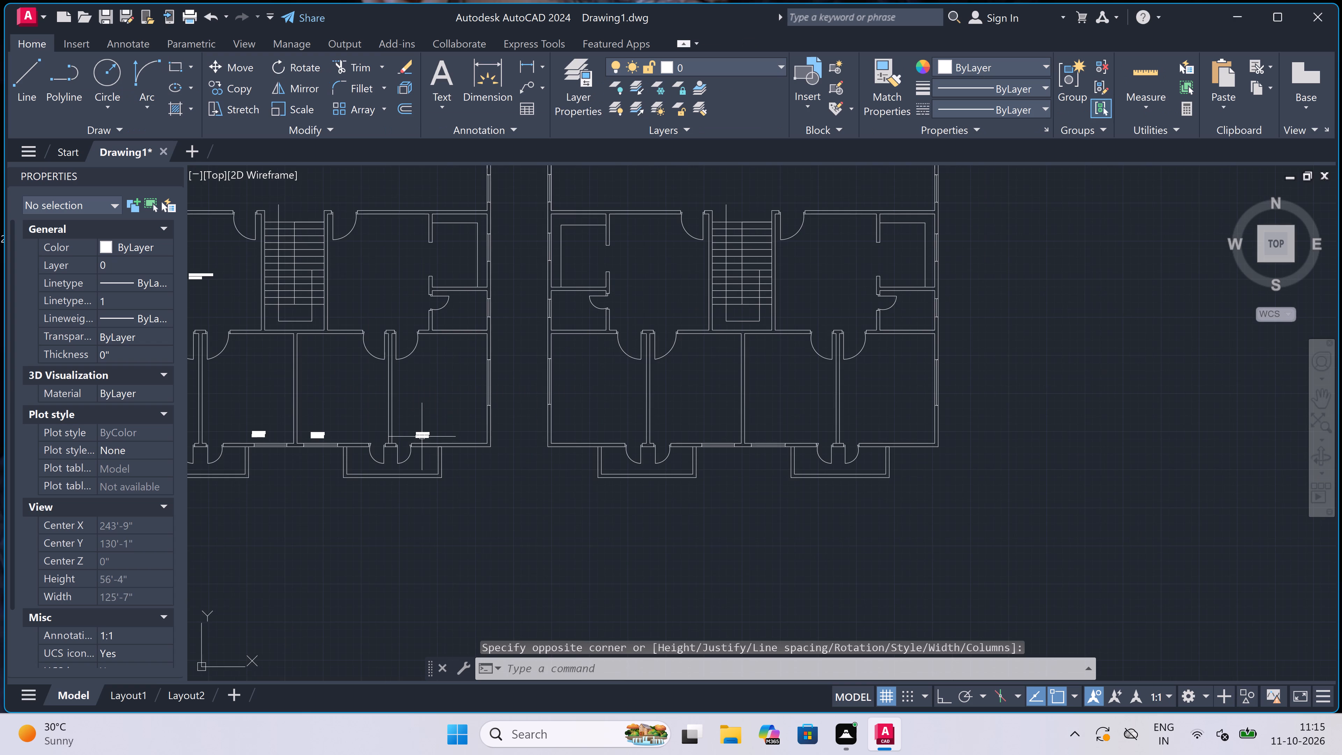
scroll(424, 435, "down", 1)
scroll(458, 363, "up", 3)
scroll(336, 349, "up", 1)
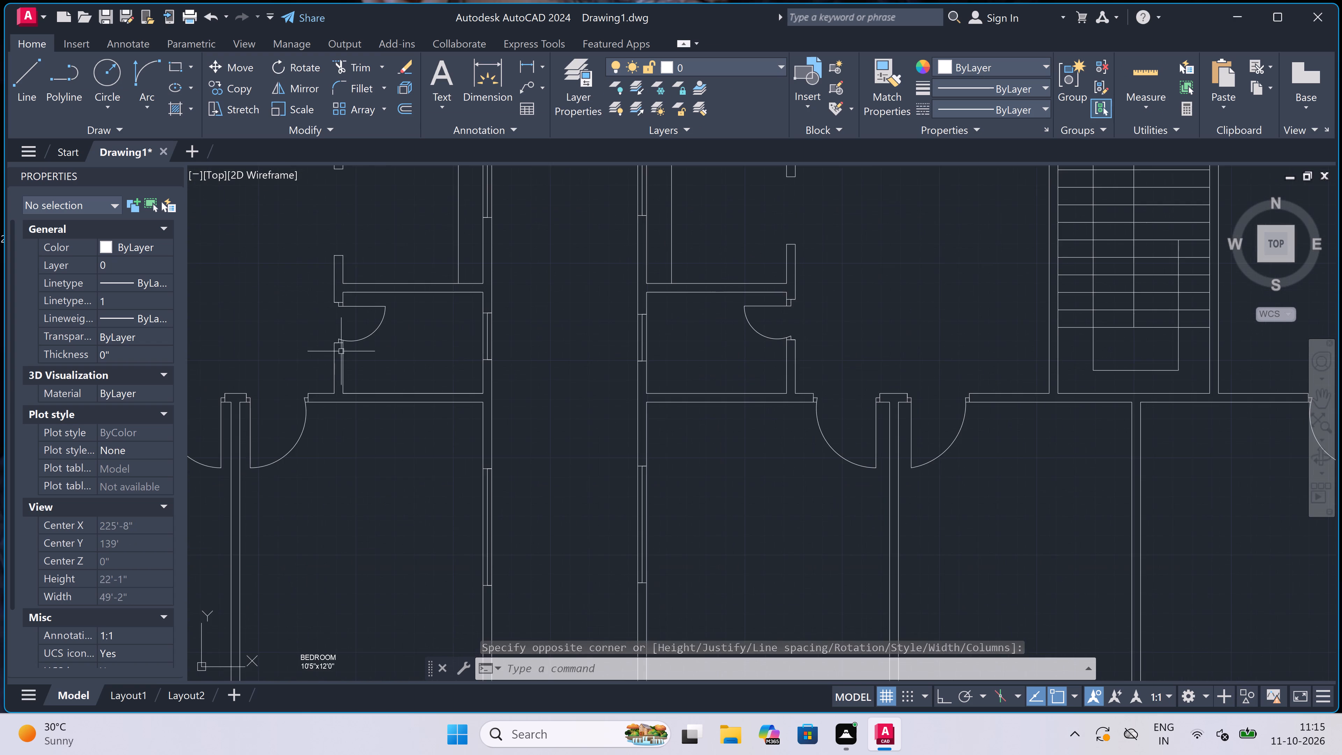
scroll(336, 349, "up", 1)
key("space")
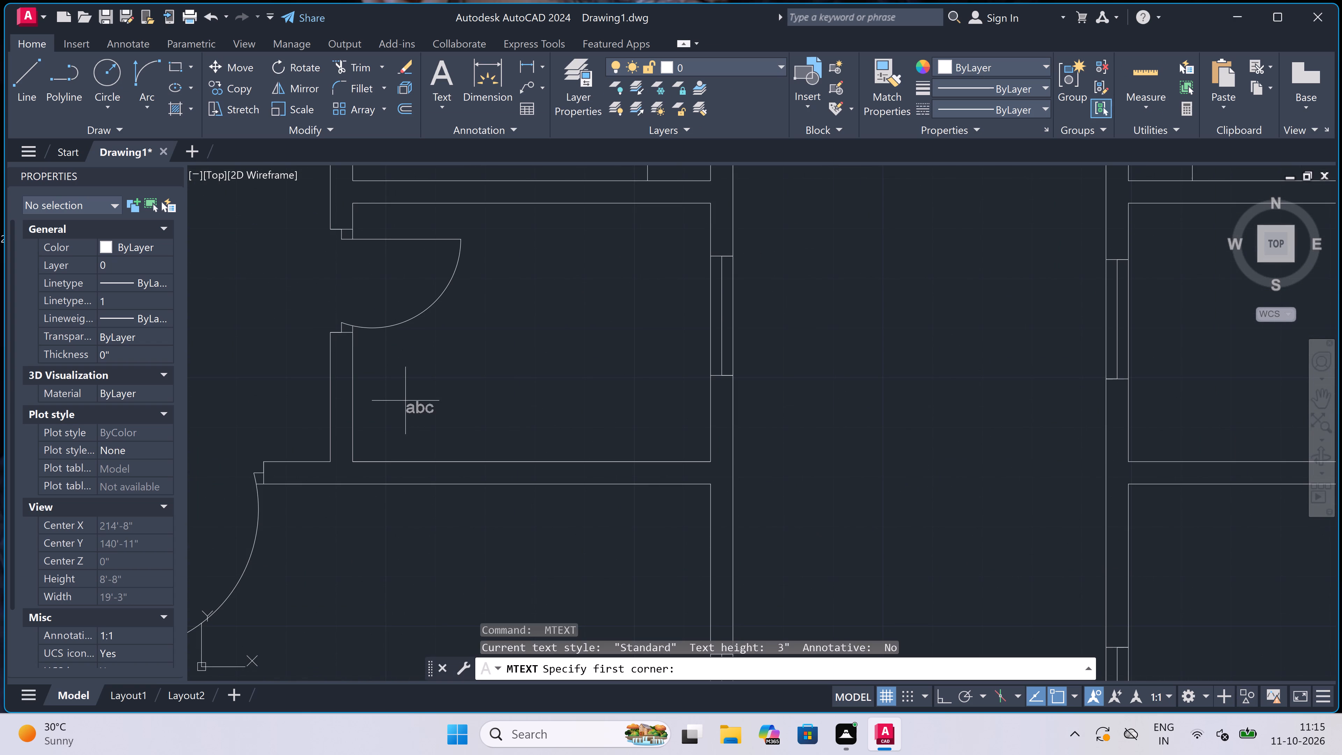
double_click(381, 403)
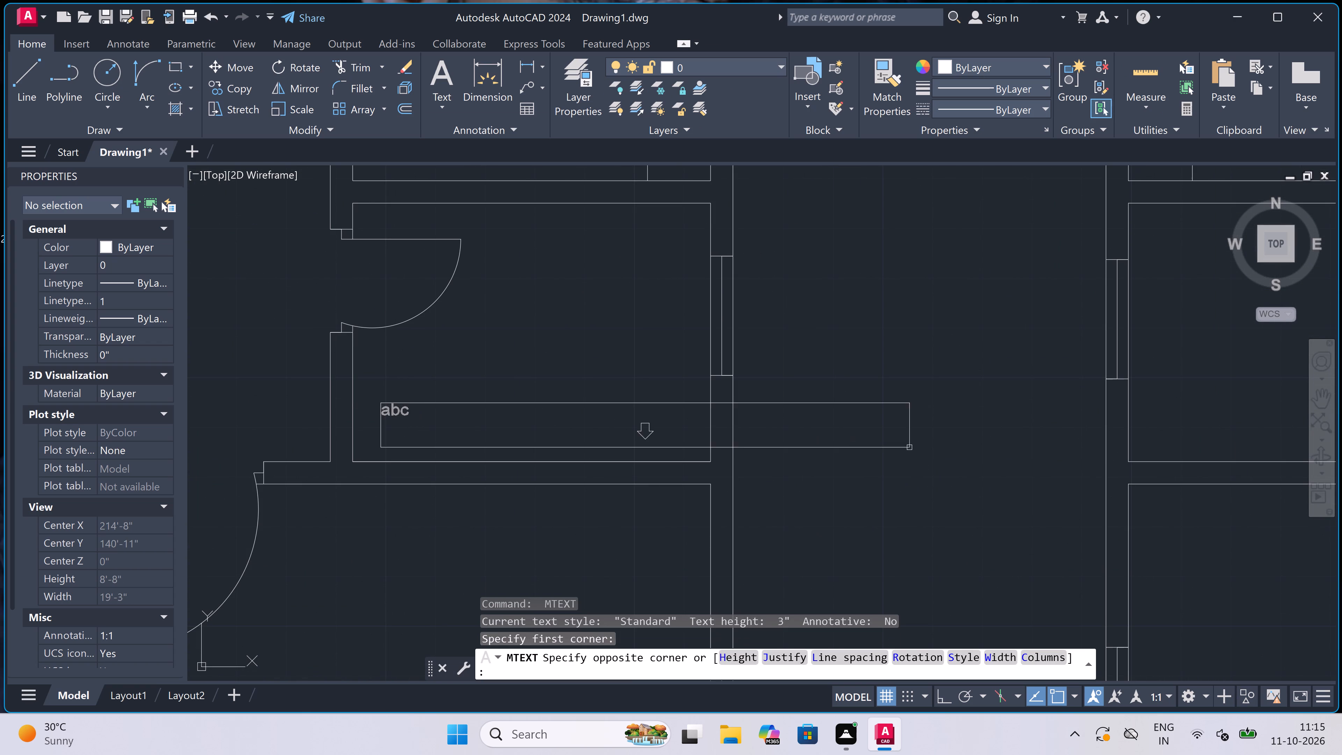
left_click(1076, 425)
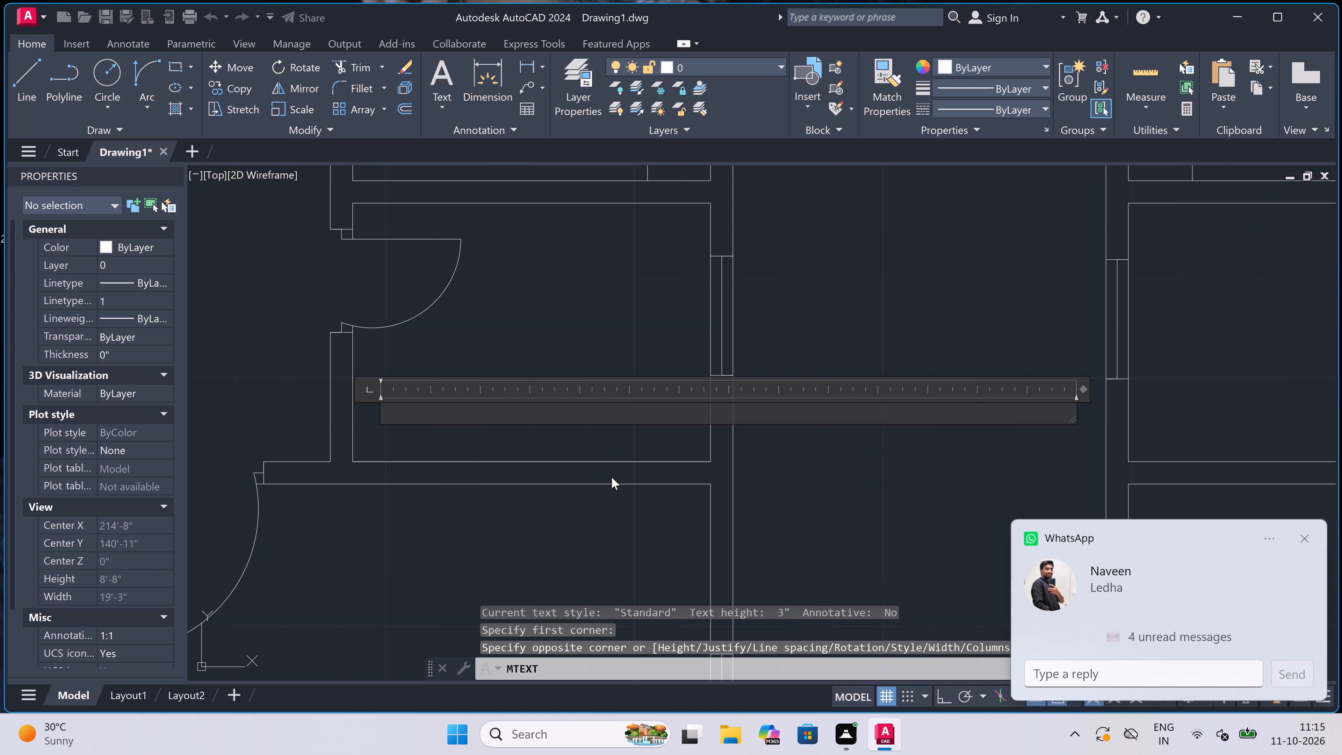
scroll(464, 454, "up", 1)
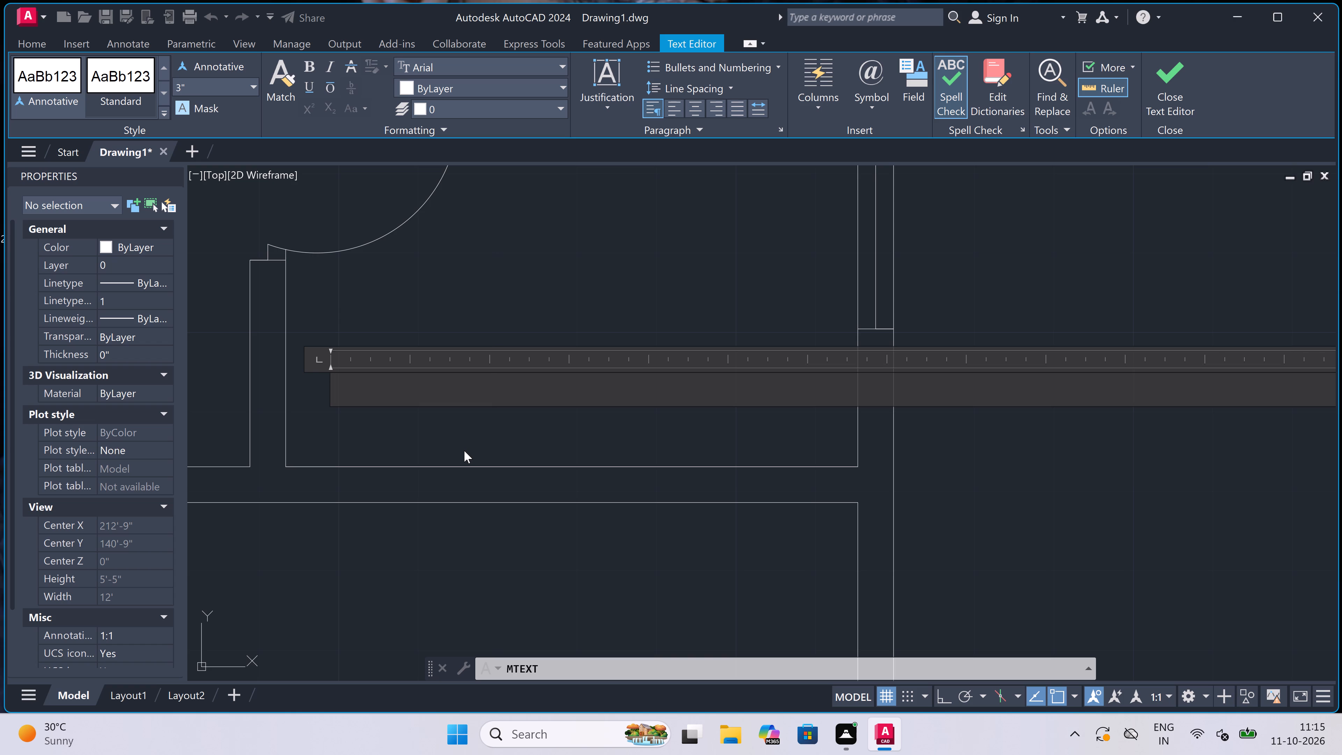
scroll(351, 483, "down", 2)
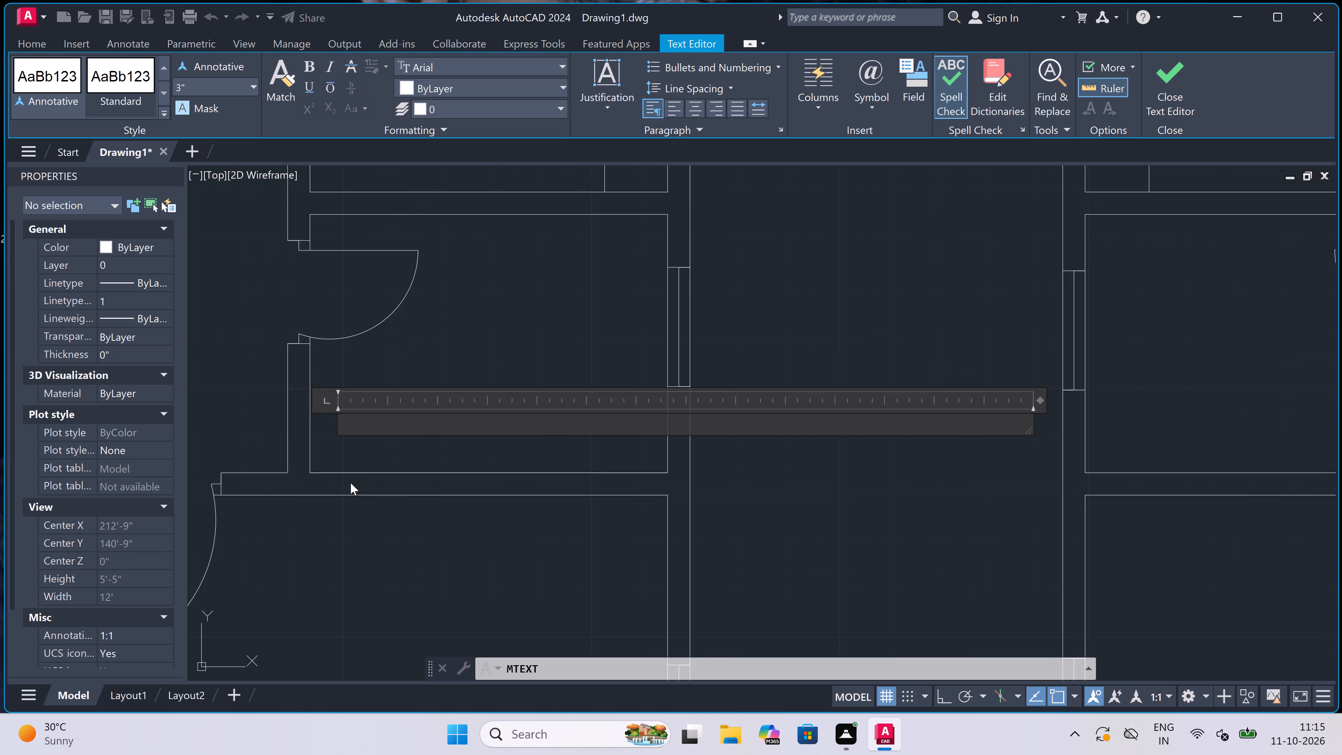
scroll(357, 473, "down", 3)
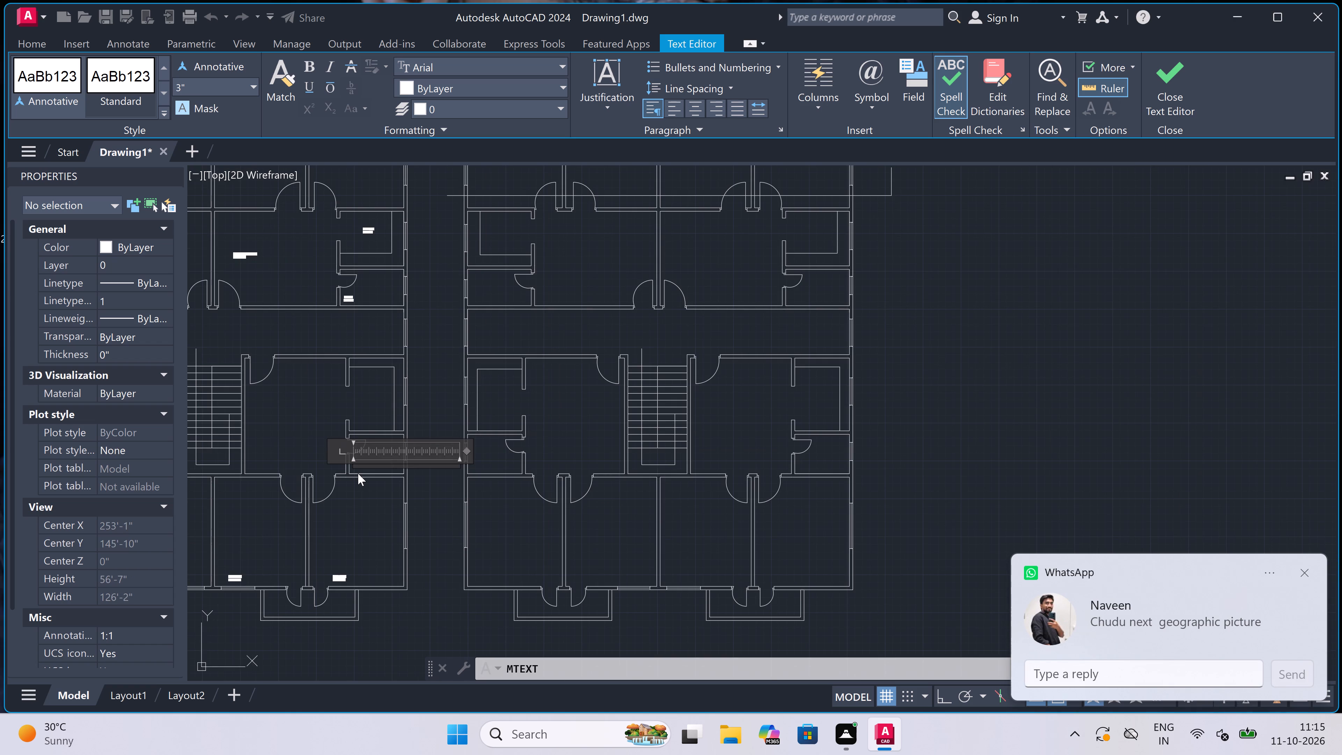
scroll(358, 473, "down", 2)
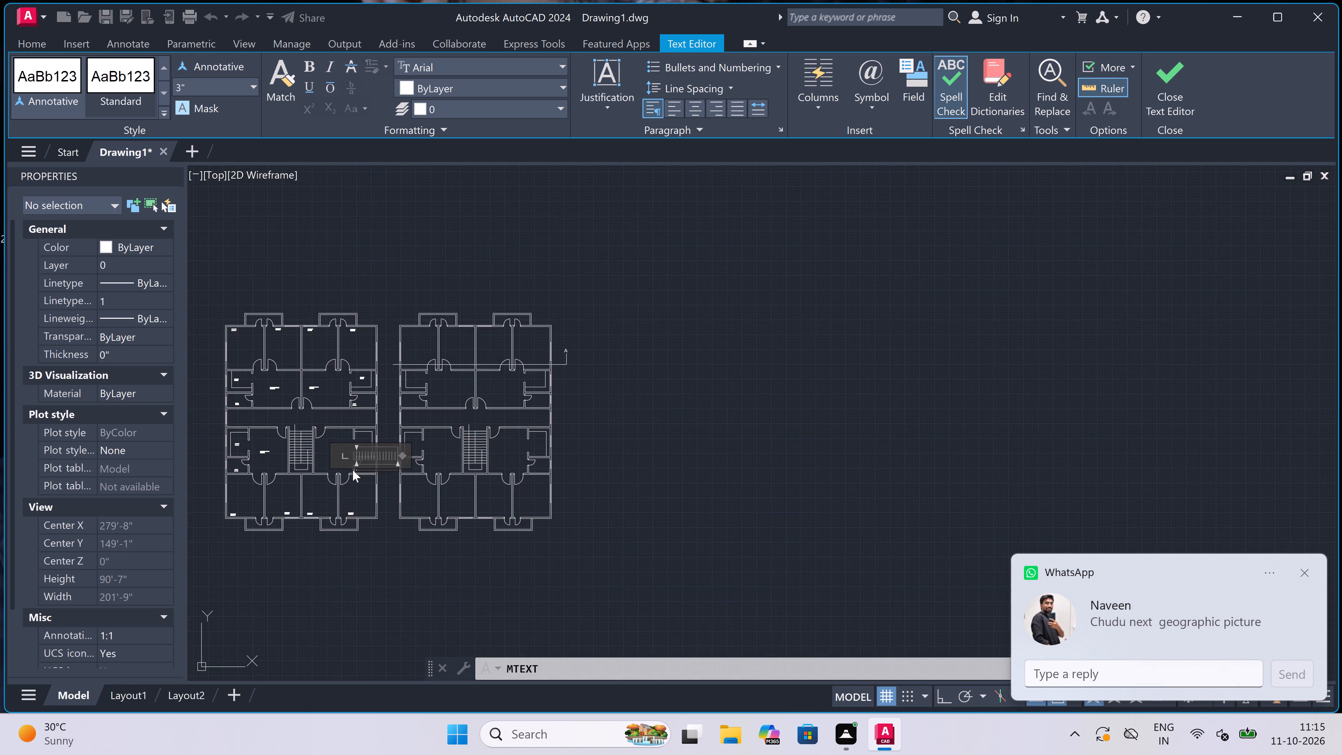
scroll(353, 469, "up", 4)
scroll(395, 486, "up", 3)
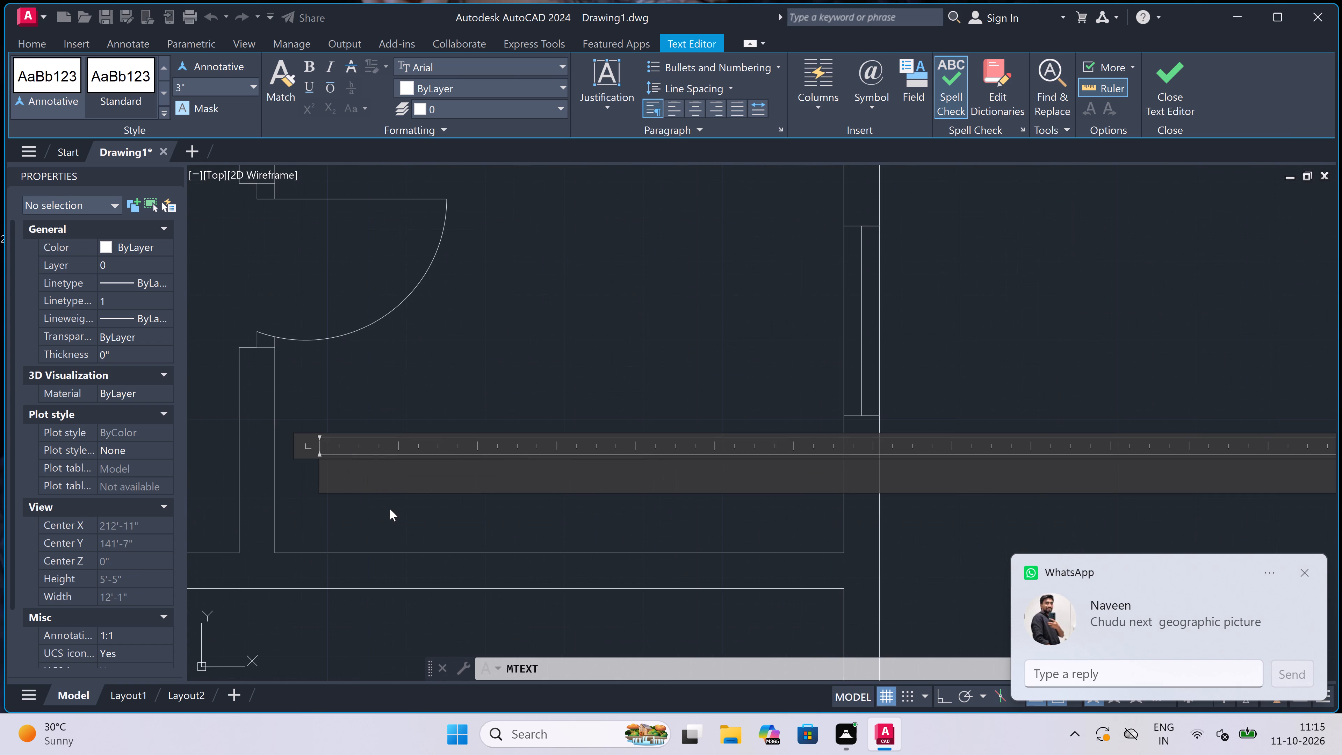
scroll(390, 509, "down", 7)
scroll(384, 515, "up", 4)
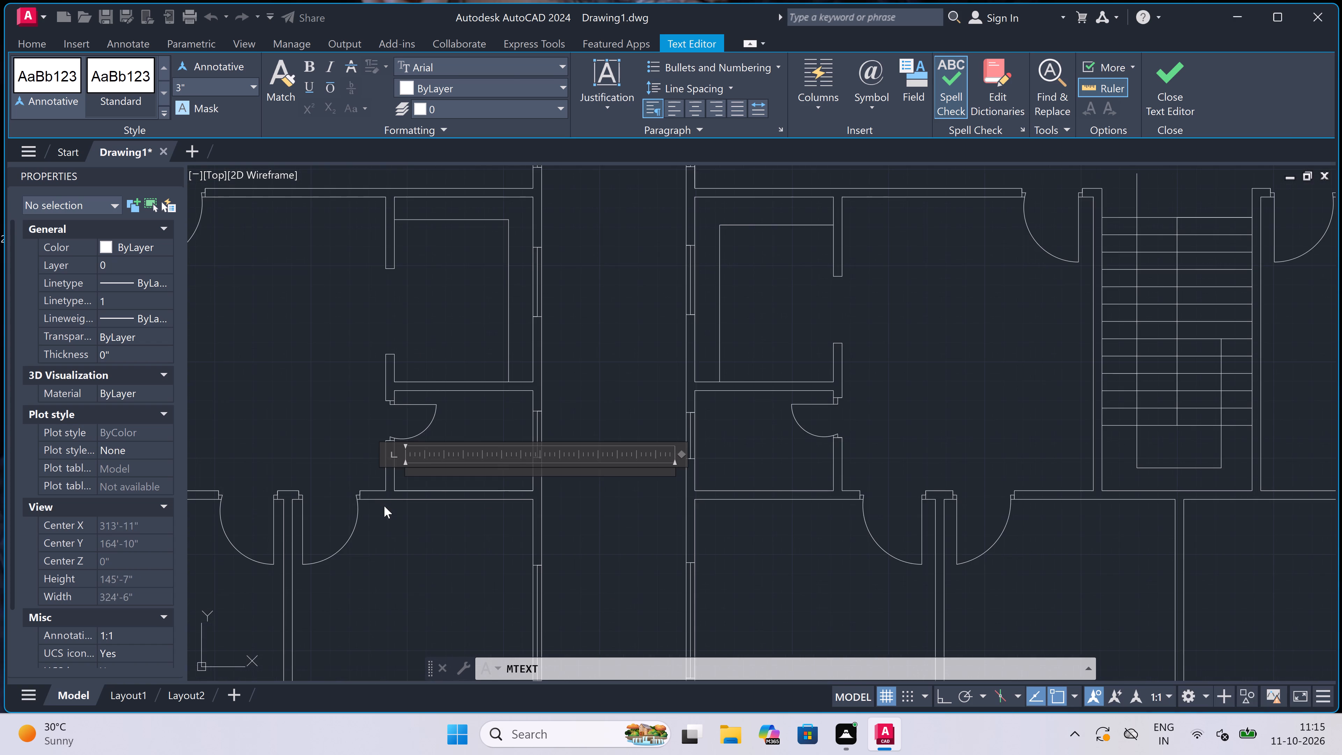
scroll(388, 489, "down", 5)
scroll(377, 486, "up", 5)
scroll(479, 524, "up", 2)
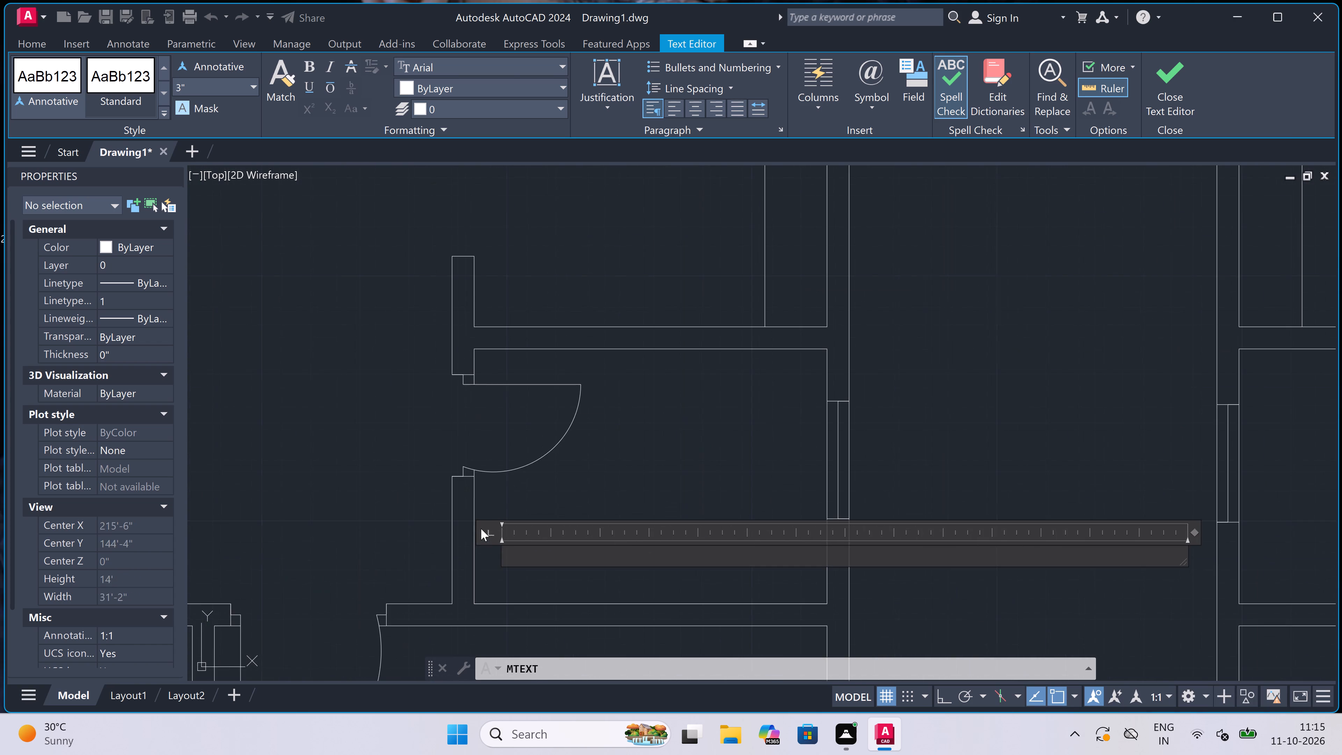
scroll(484, 531, "down", 4)
scroll(499, 565, "up", 1)
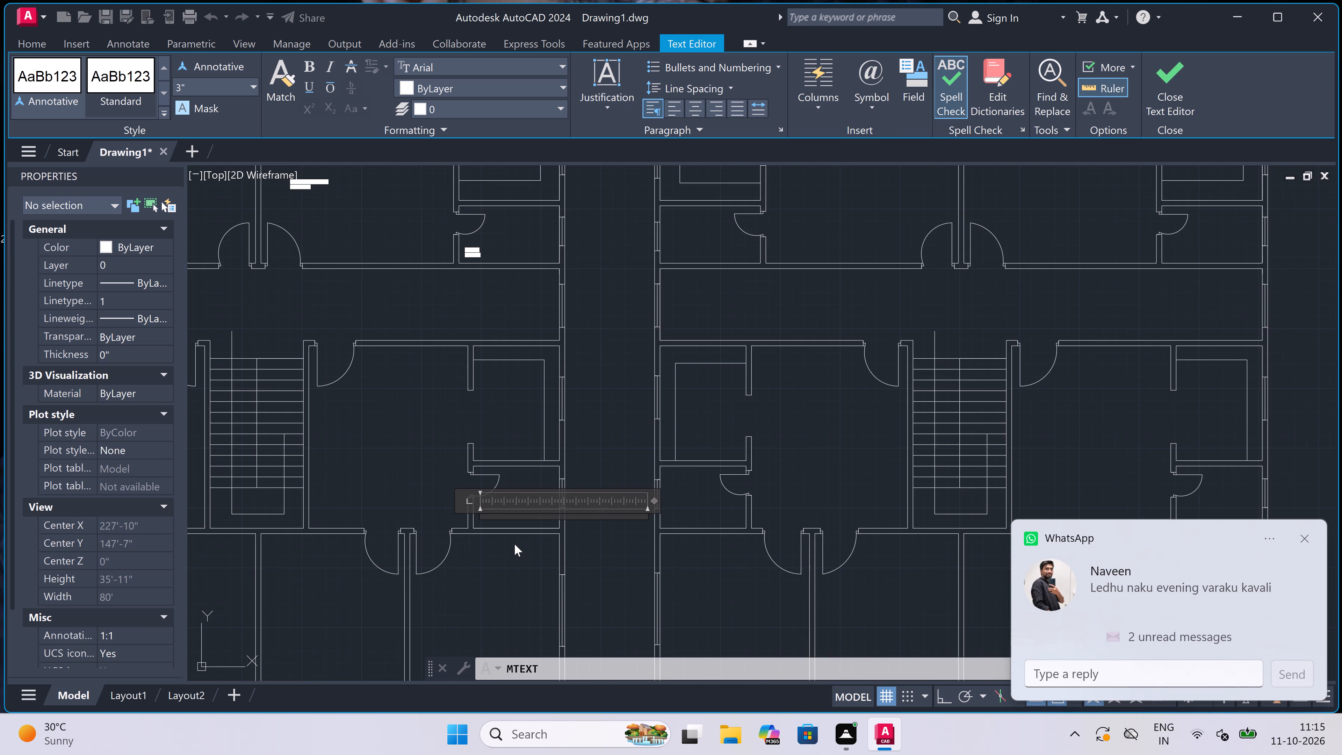
scroll(514, 544, "up", 2)
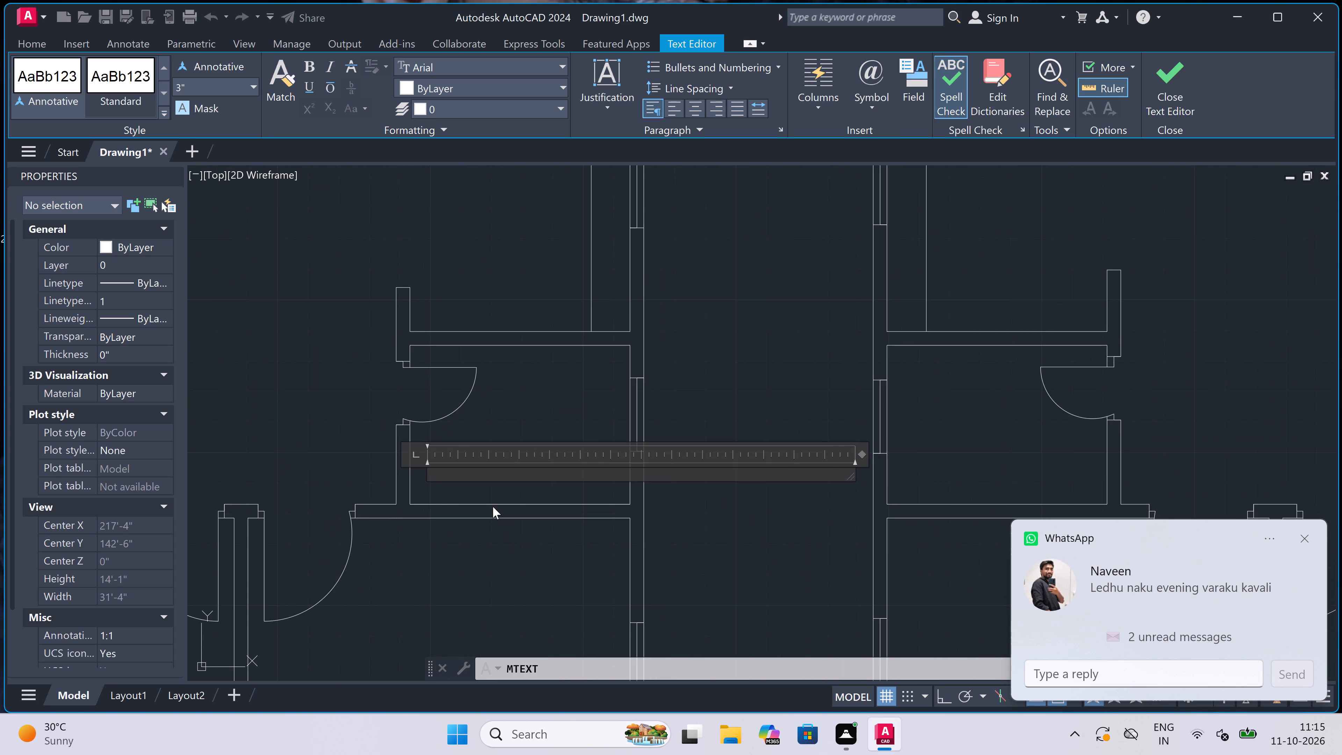
scroll(493, 506, "up", 1)
type("TOILET")
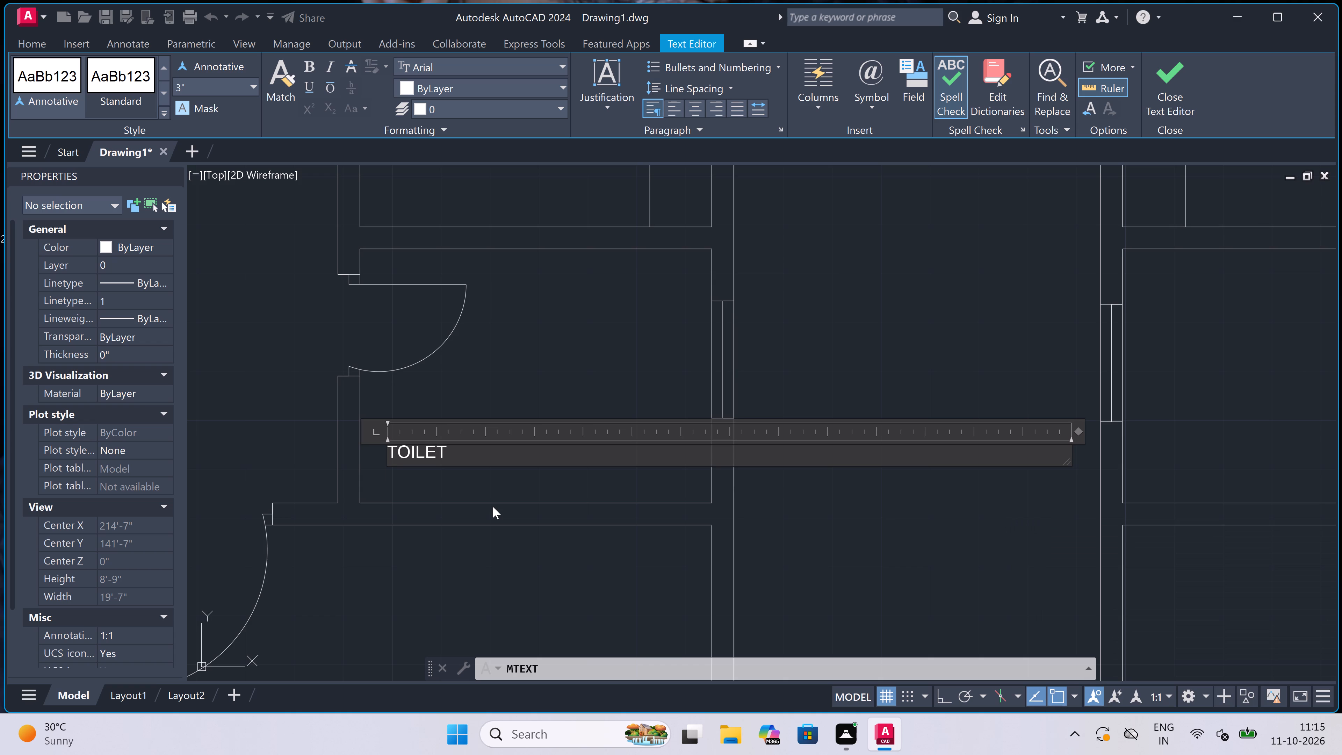
key("Return")
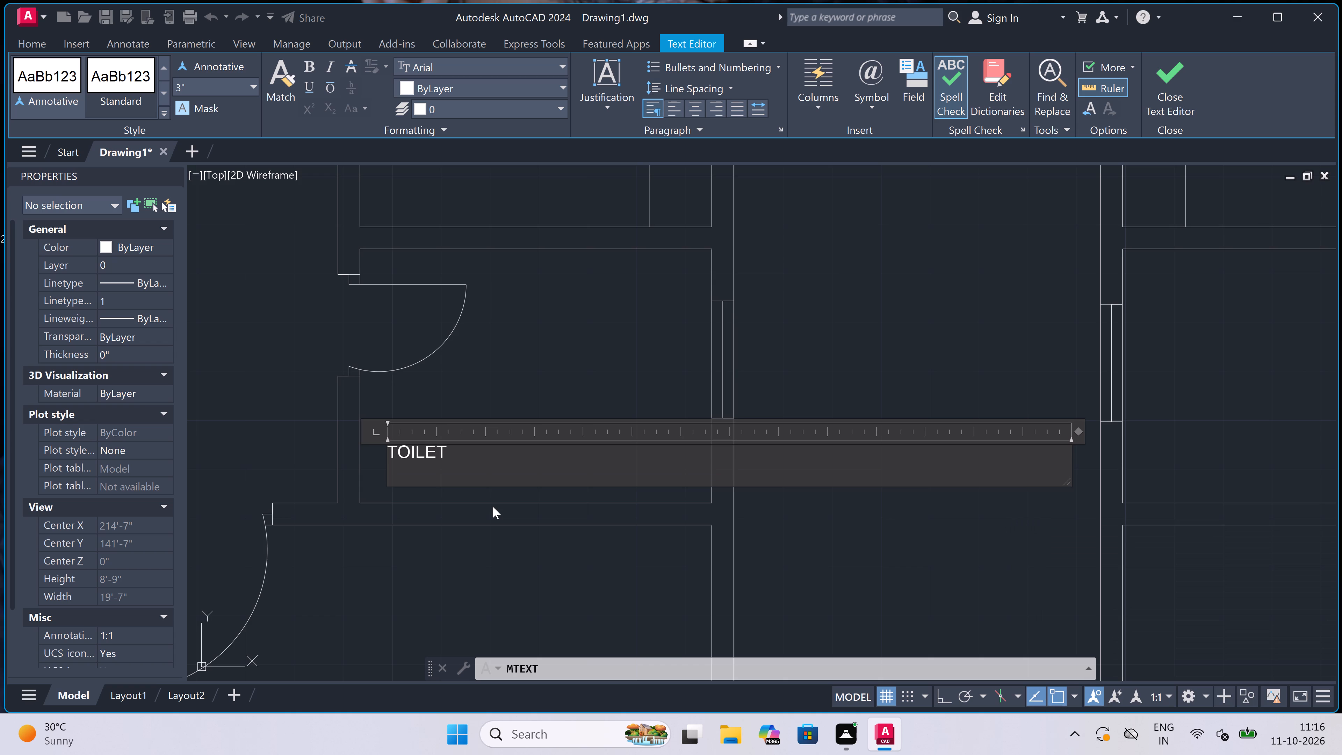
type("6'0")
type("\"x4'")
key("4")
key("shift+quotedbl")
left_click(467, 390)
Enter the two-line multiline text label KITCHEN, 6'0"x6'0" in the room directly above the left floor plan's lower-right toilet.
scroll(453, 423, "down", 4)
scroll(450, 361, "up", 3)
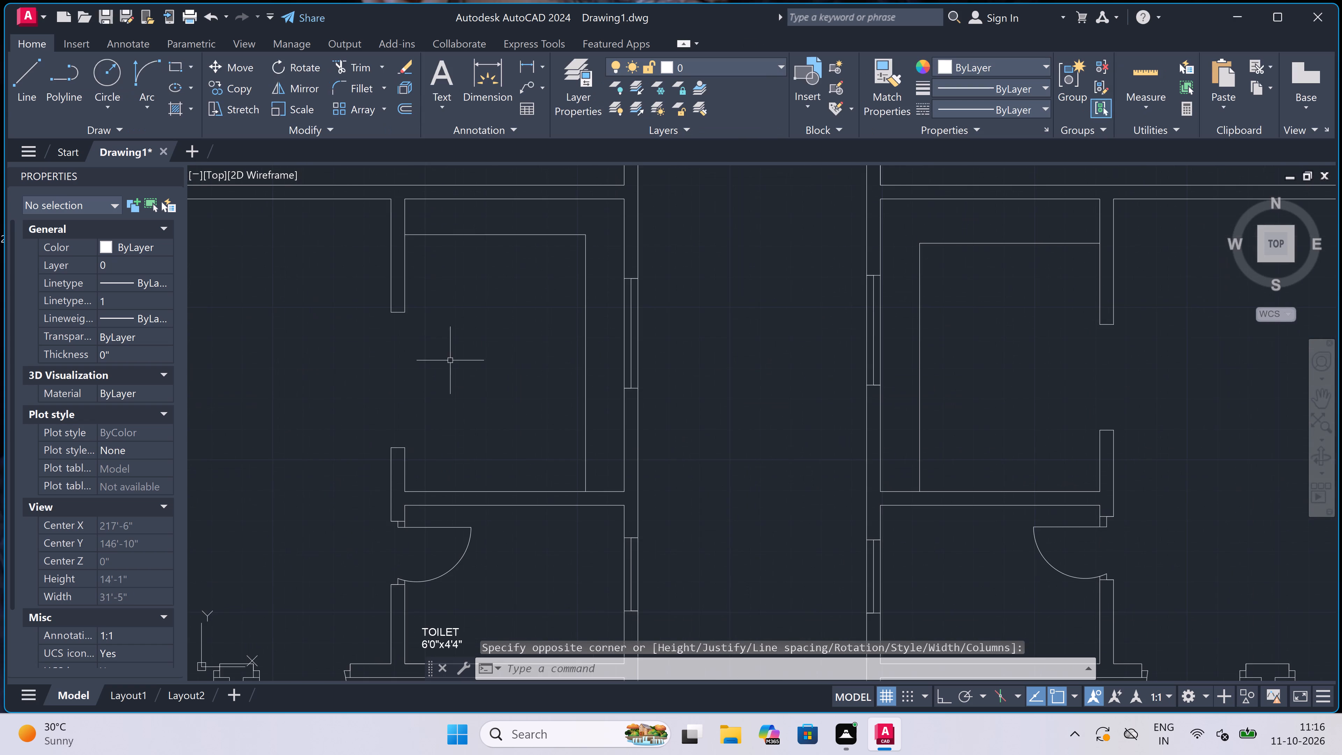
scroll(445, 350, "down", 4)
scroll(446, 324, "up", 4)
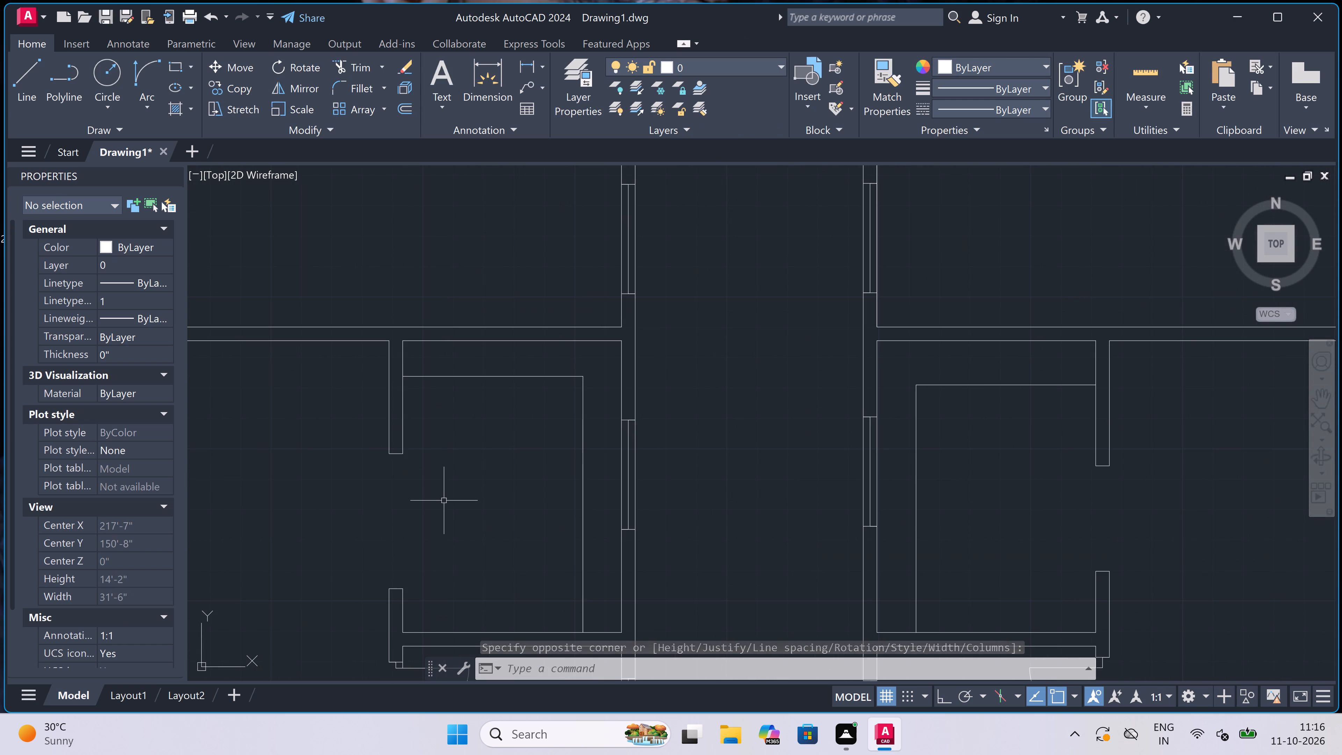
key("space")
left_click(423, 495)
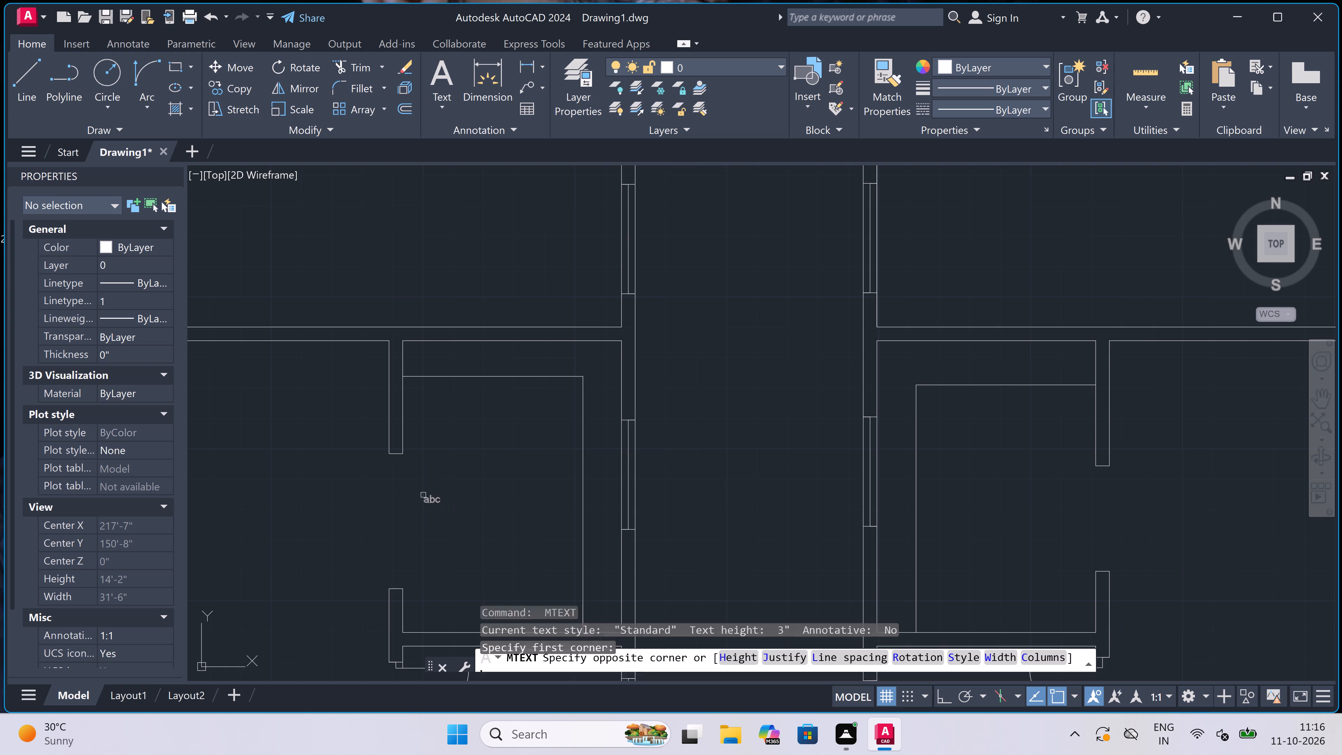
left_click(995, 499)
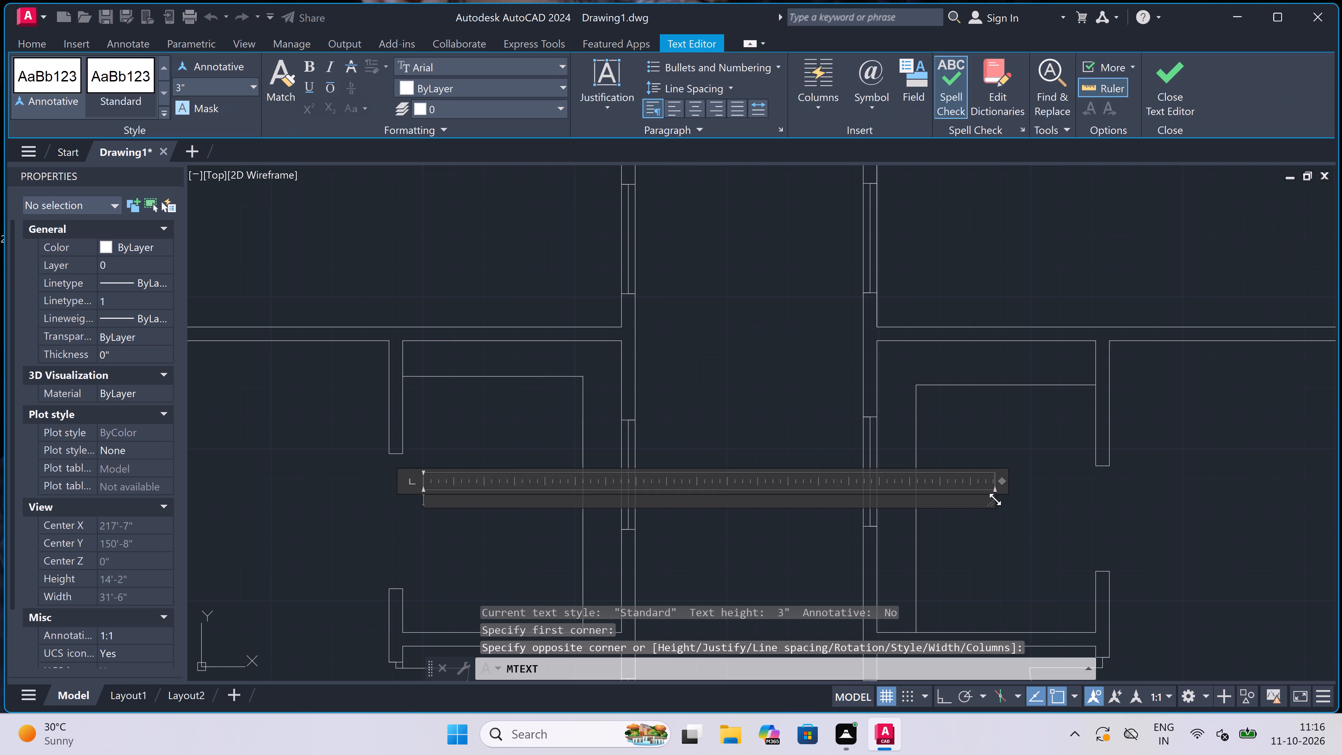
type("KITCHEN")
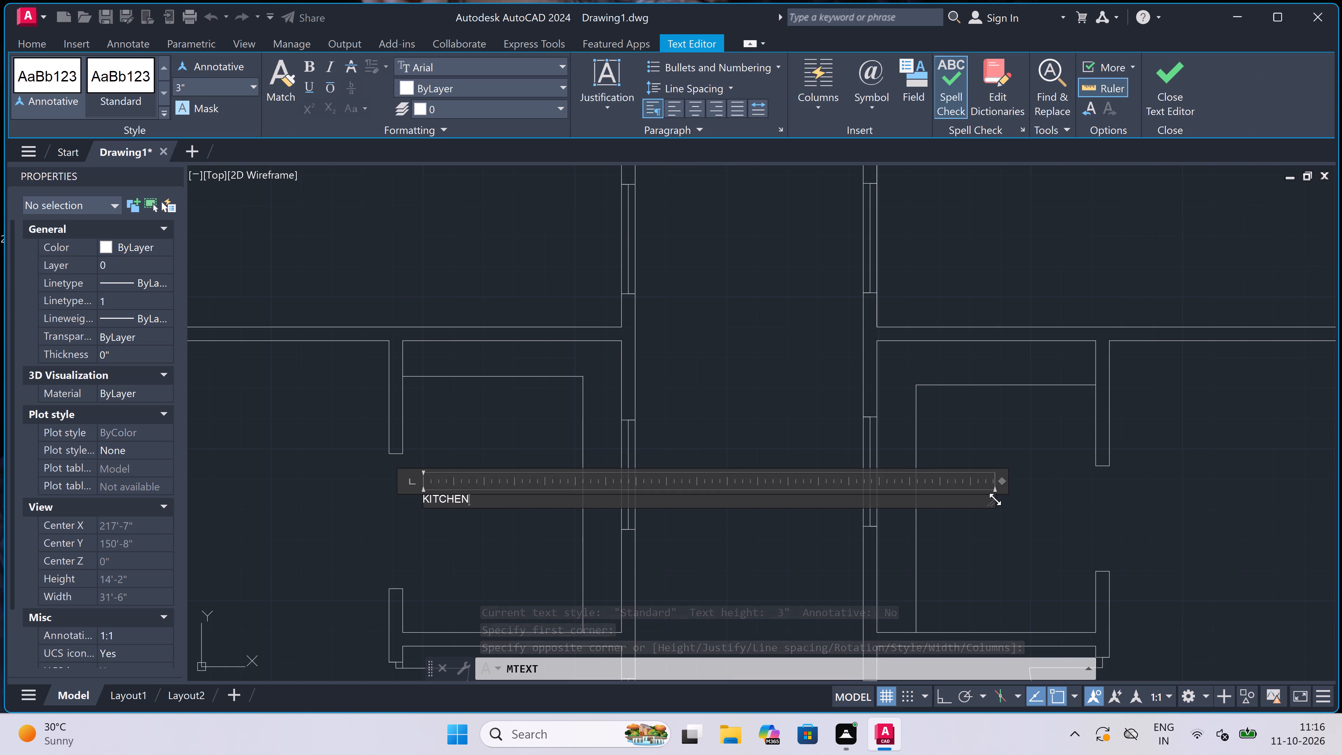
key("Return")
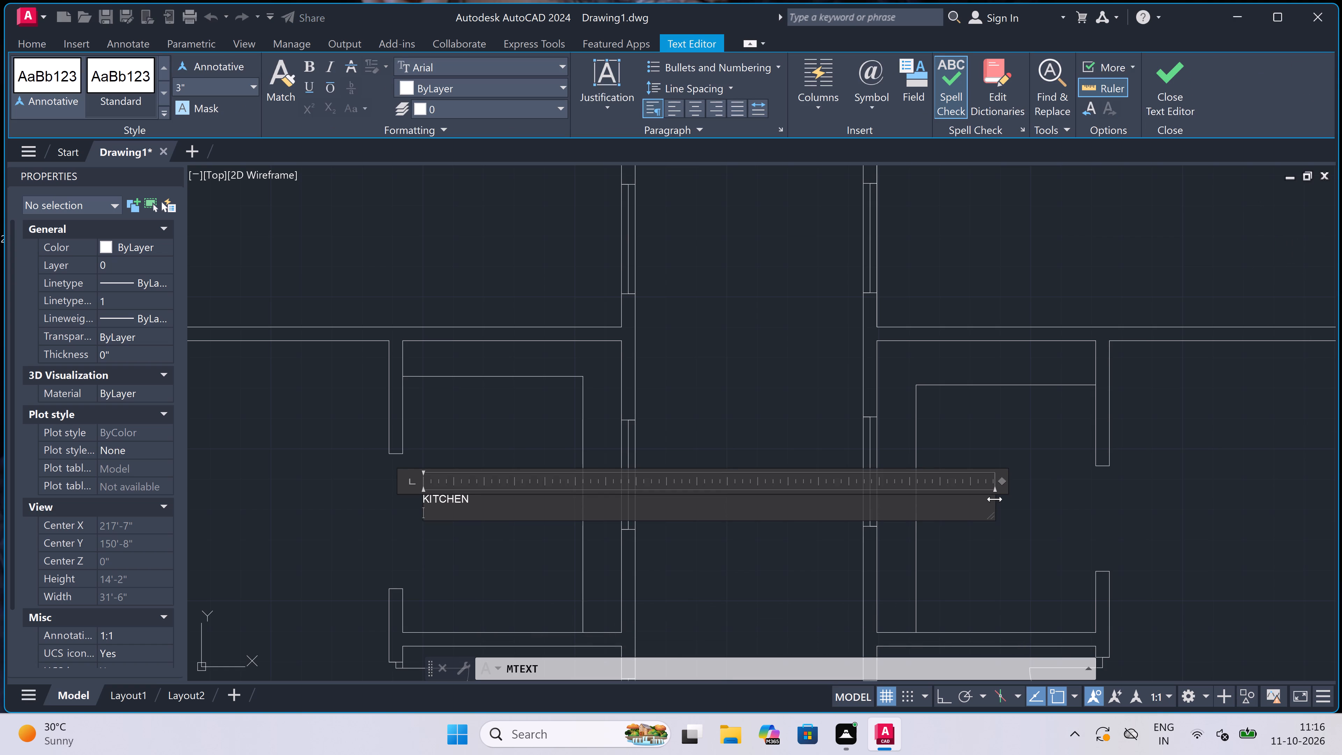
type("6'0")
type("\"x6")
type("'0\"")
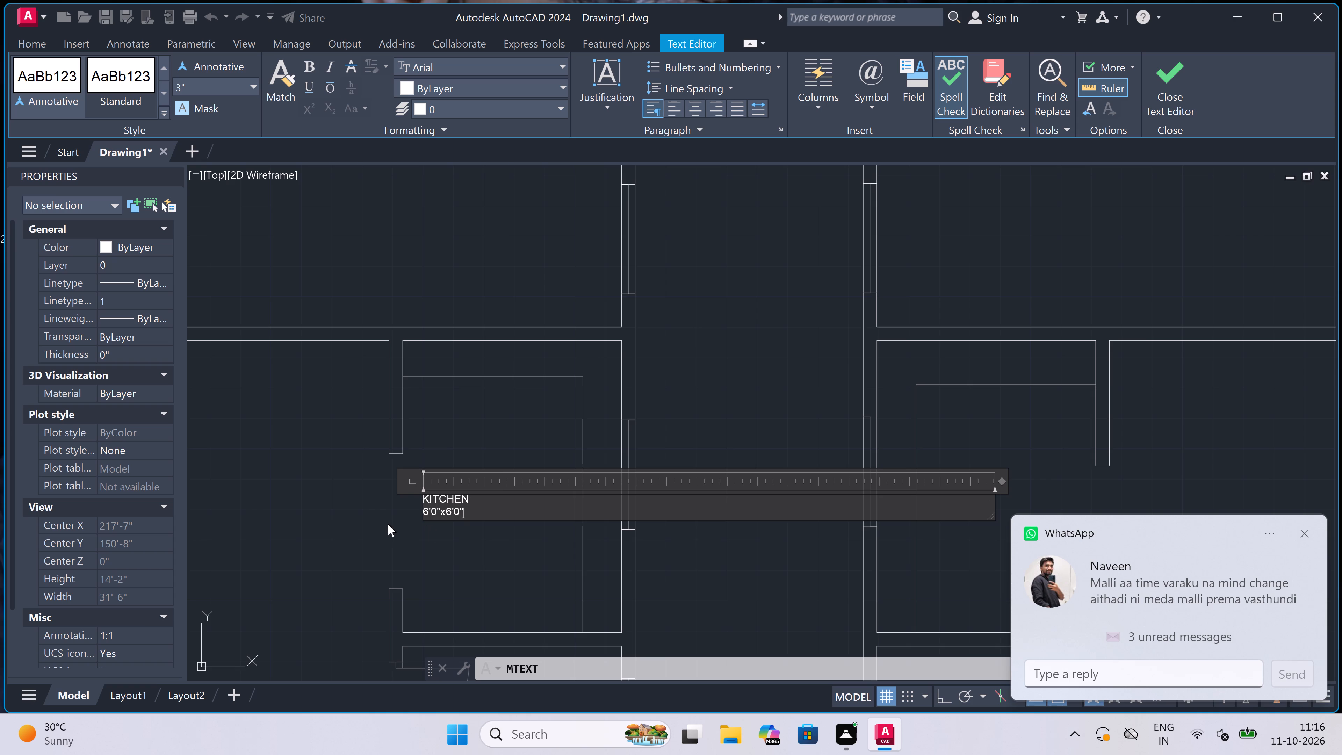
Correct the second dimension of the kitchen label to 8'0" and finish the text.
scroll(418, 510, "up", 3)
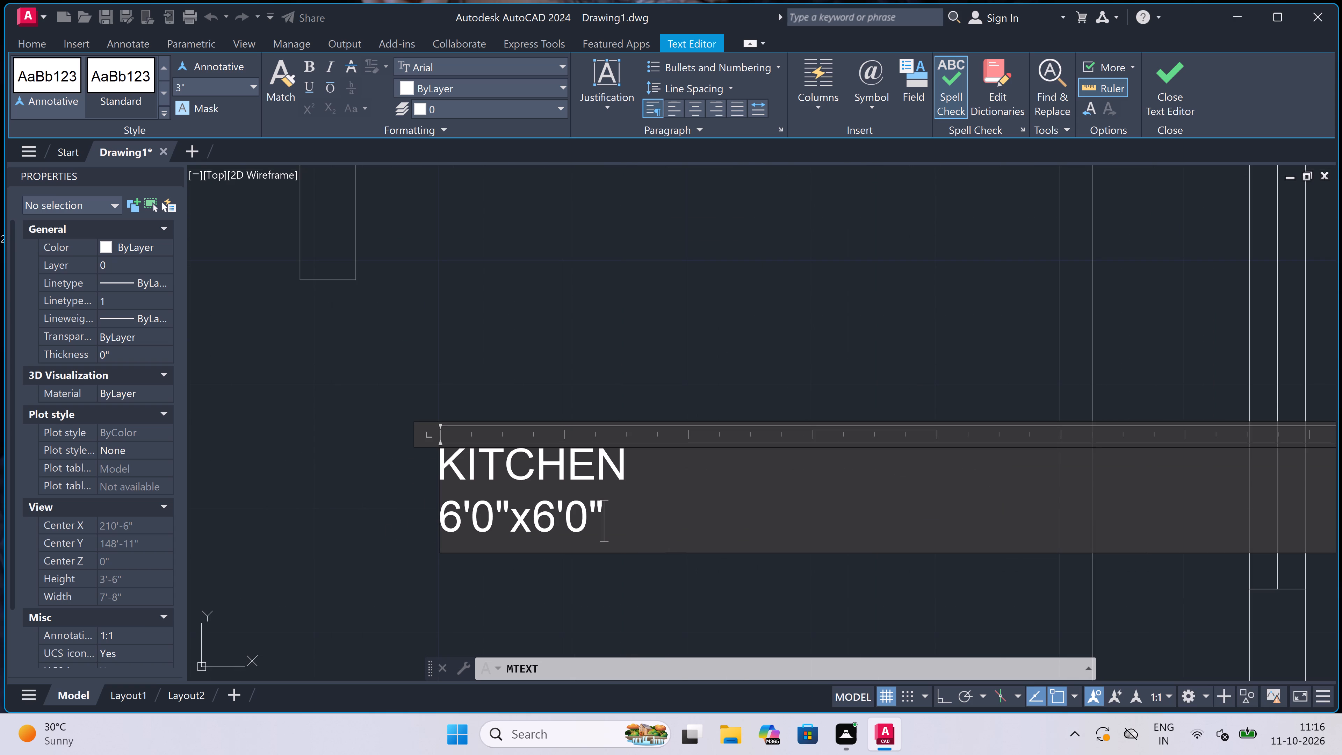
left_click(553, 521)
key("BackSpace")
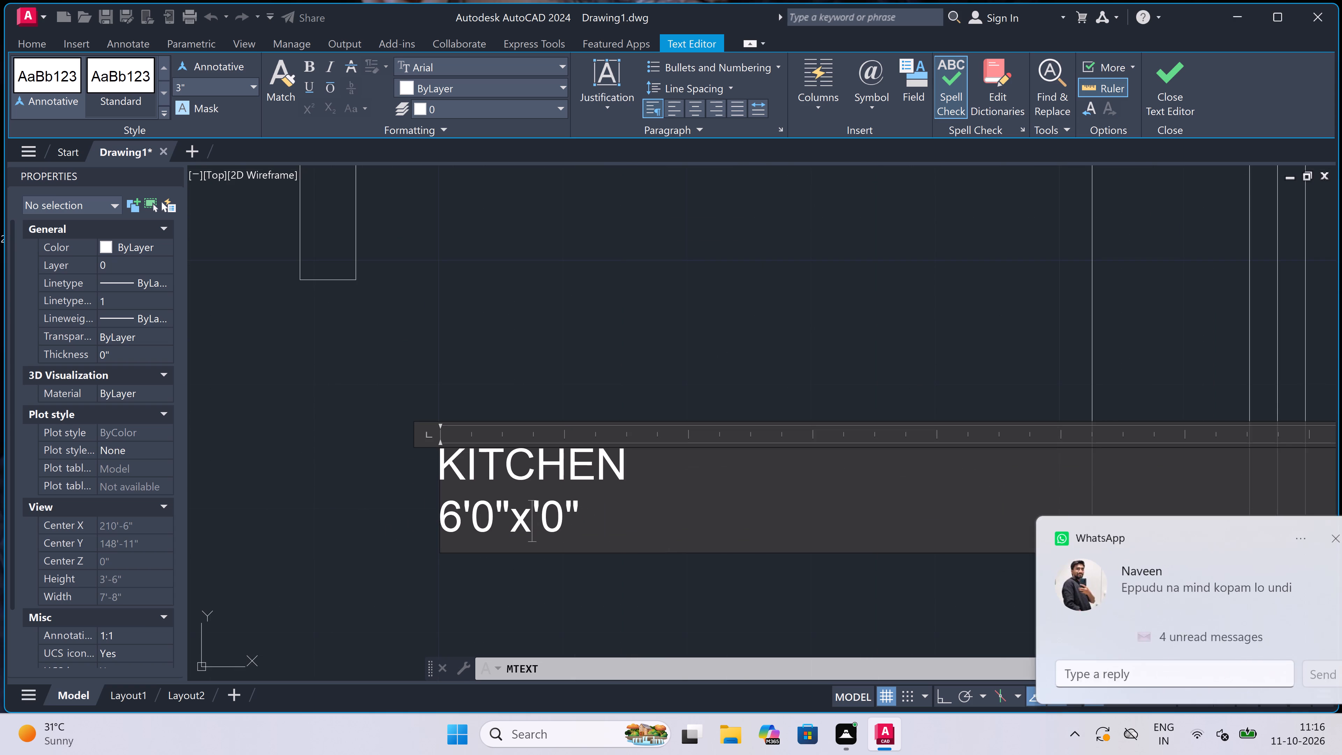
key("8")
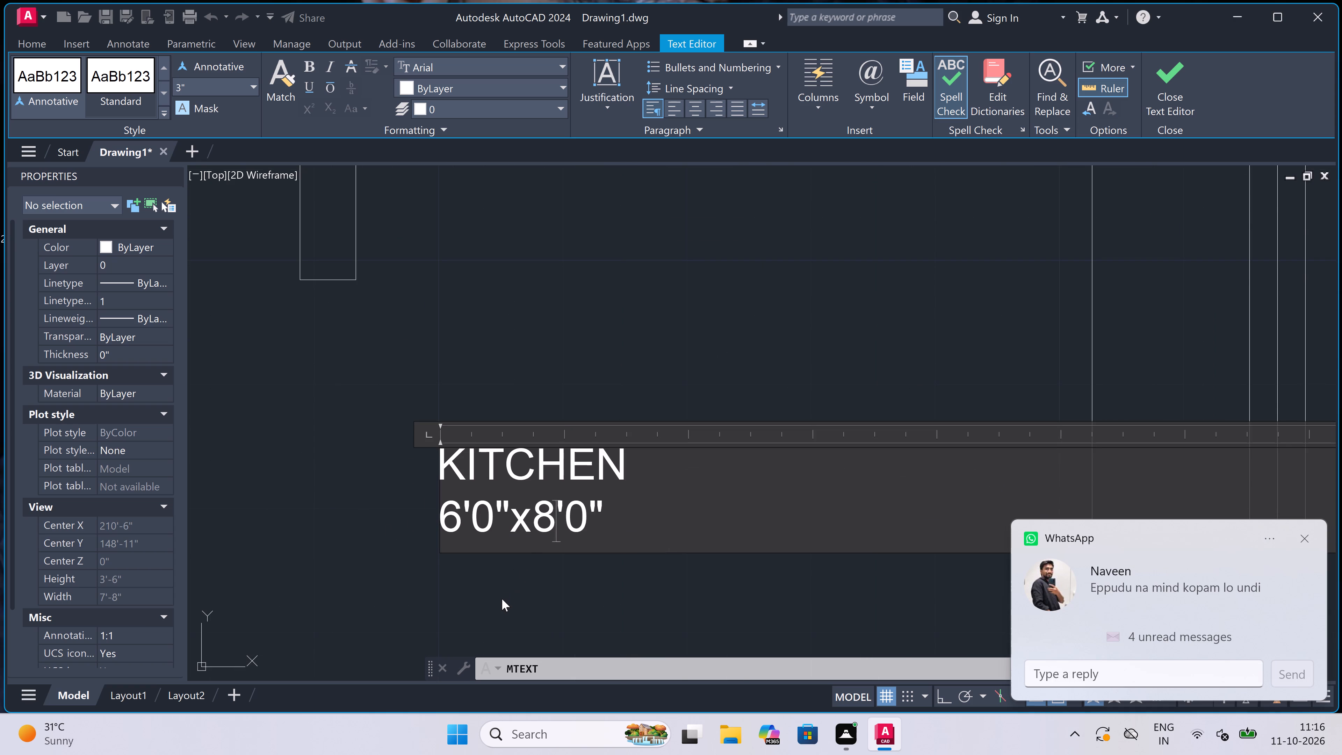
left_click(502, 599)
scroll(513, 455, "down", 4)
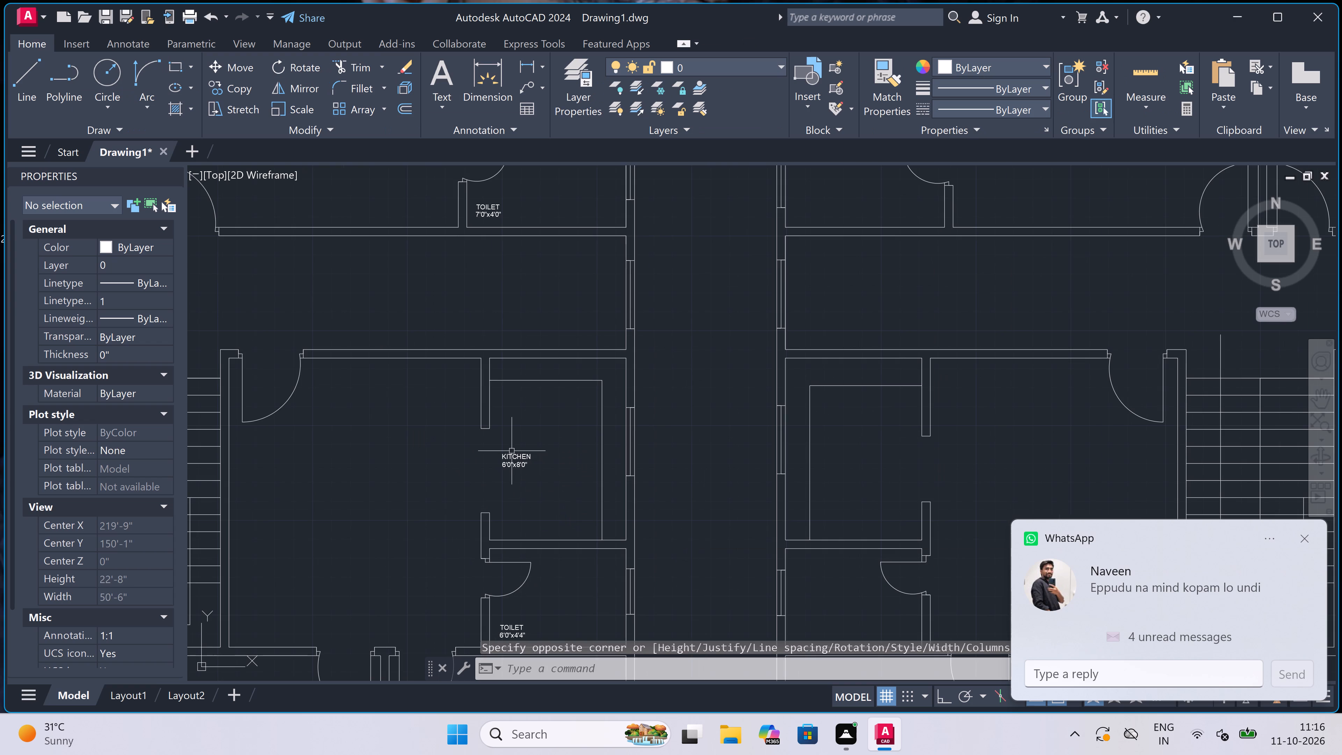
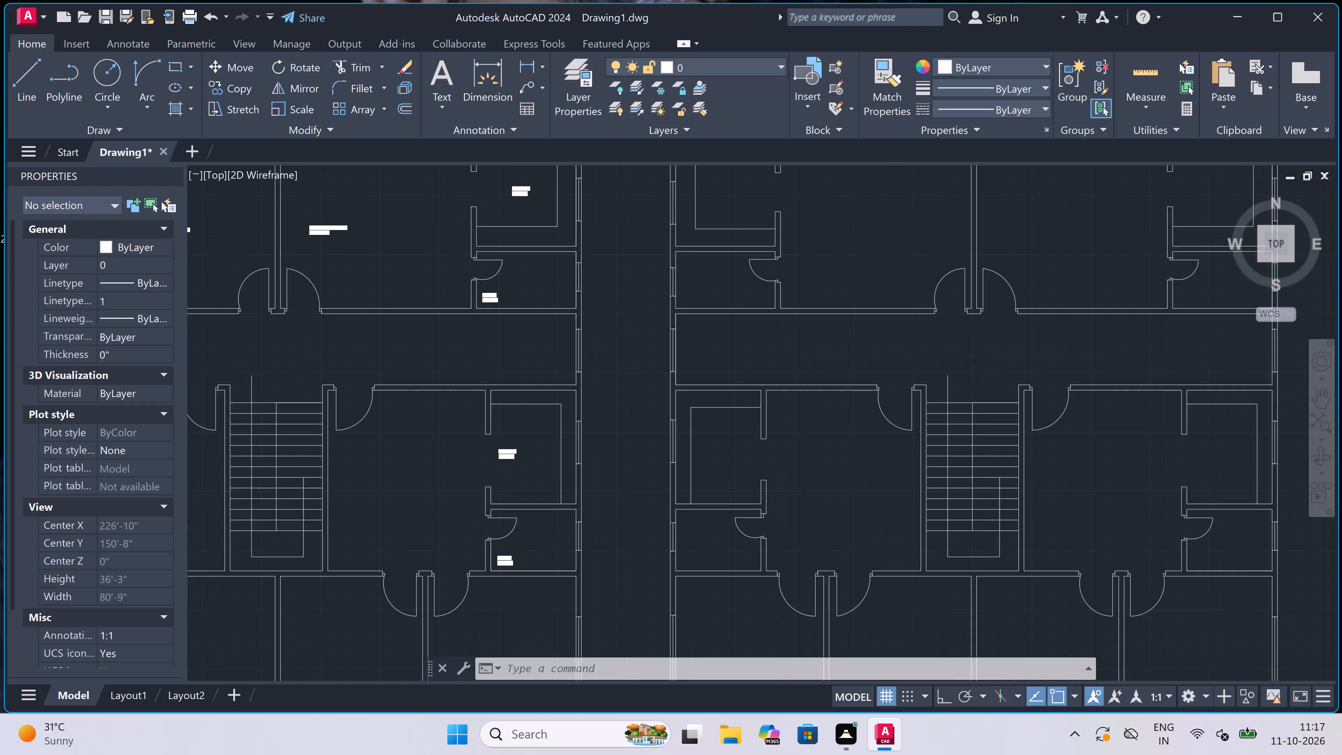
Copy the DINING / DRAWING, 10'6"x12'9" label from the room left of the left plan's staircase into the room right of the staircase.
scroll(492, 444, "up", 3)
scroll(492, 444, "down", 1)
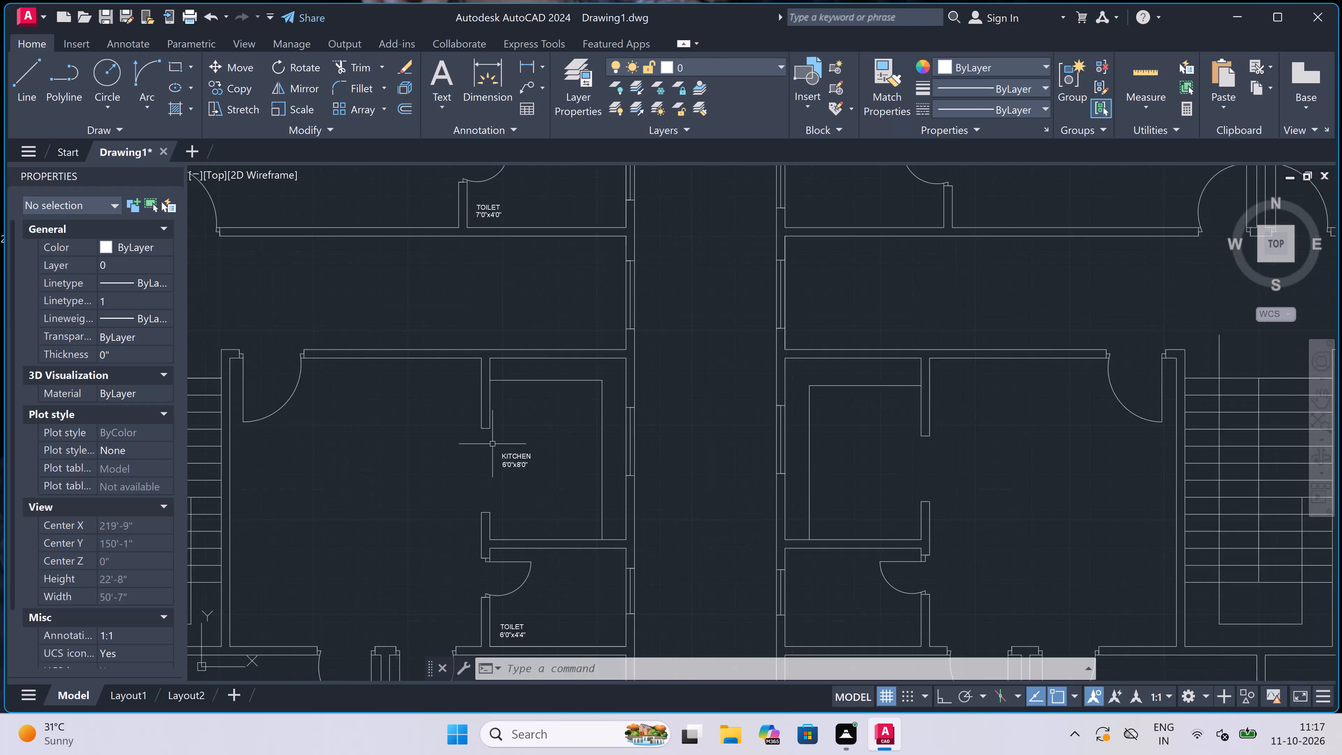
scroll(493, 444, "down", 2)
scroll(499, 453, "up", 4)
scroll(504, 437, "down", 2)
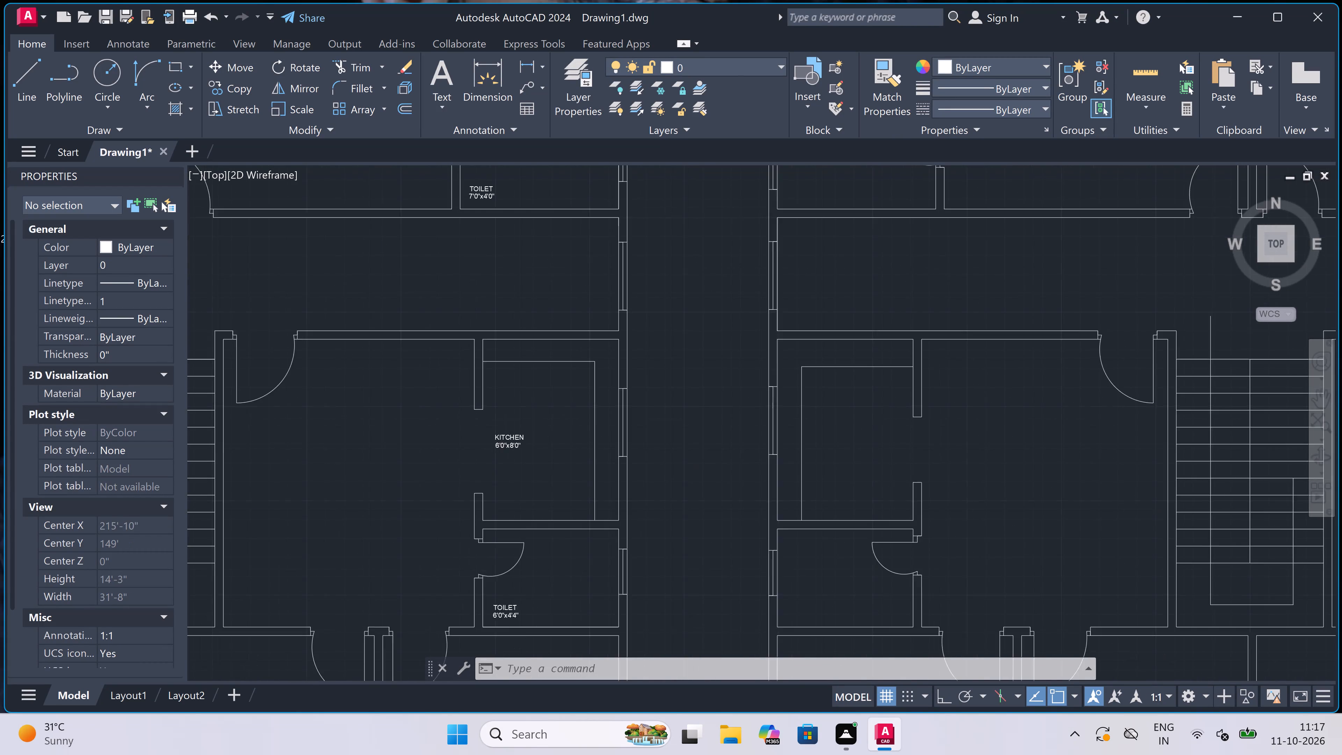
scroll(504, 437, "down", 3)
scroll(479, 350, "up", 2)
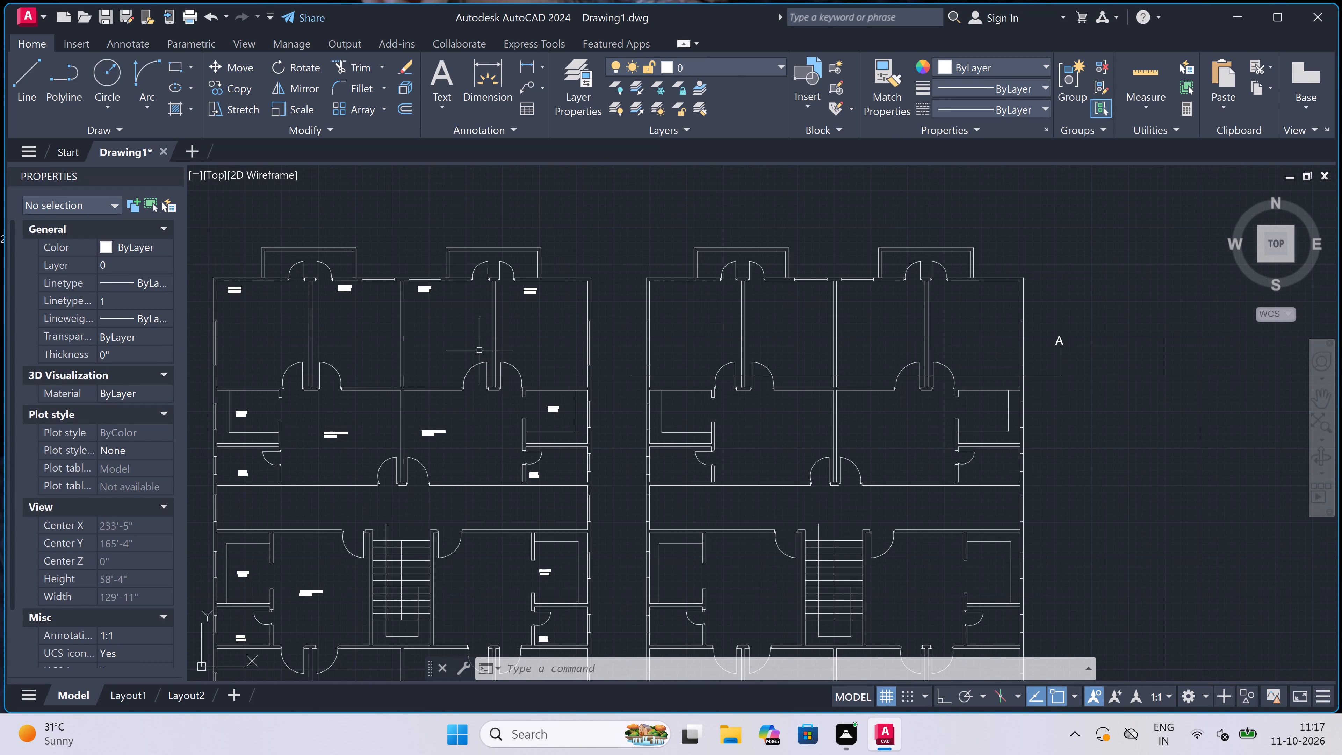
scroll(453, 351, "down", 2)
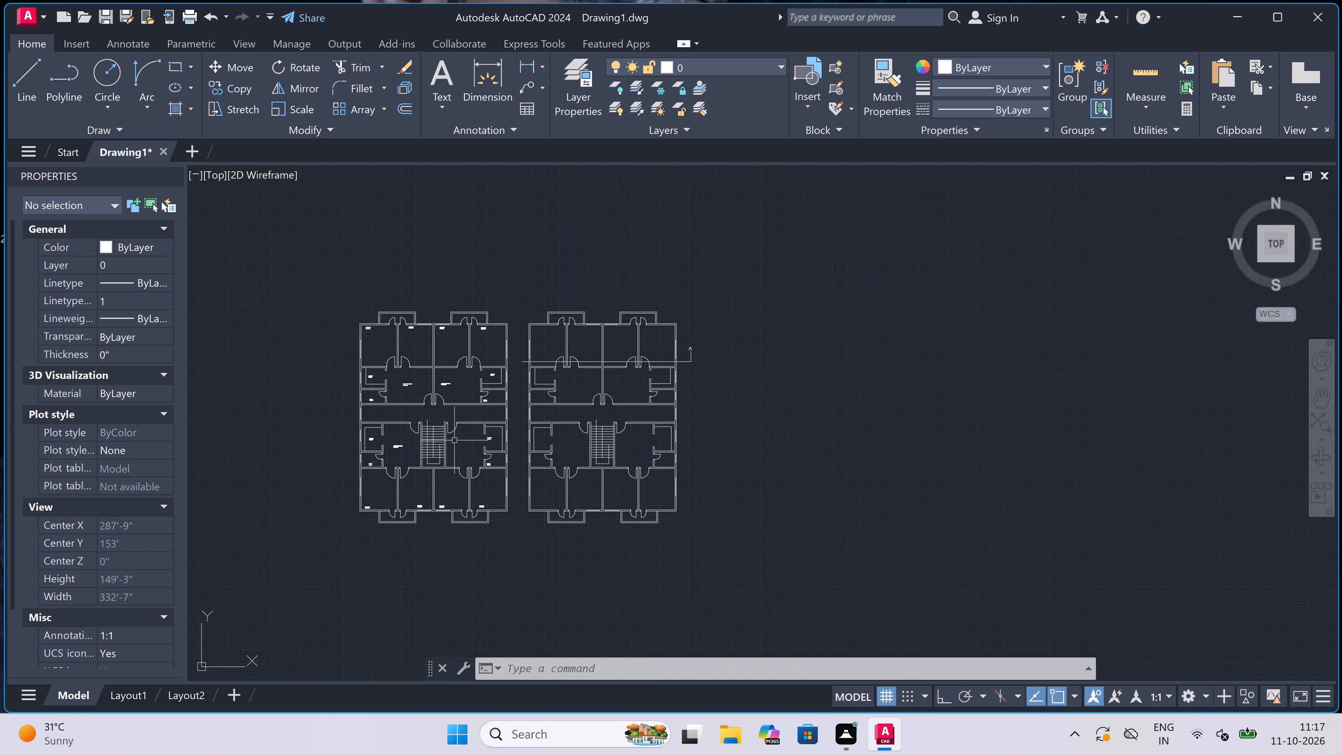
scroll(464, 448, "up", 1)
scroll(368, 447, "up", 2)
left_click(356, 449)
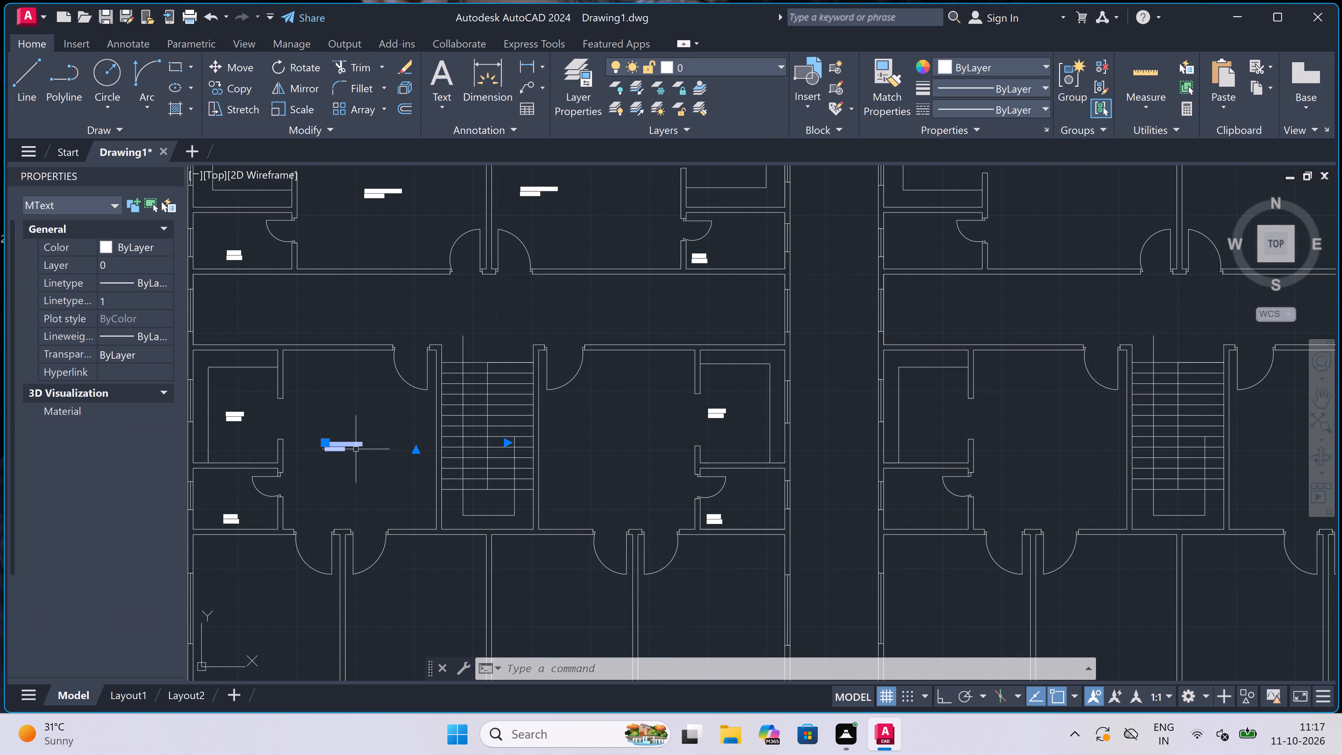
left_click(233, 90)
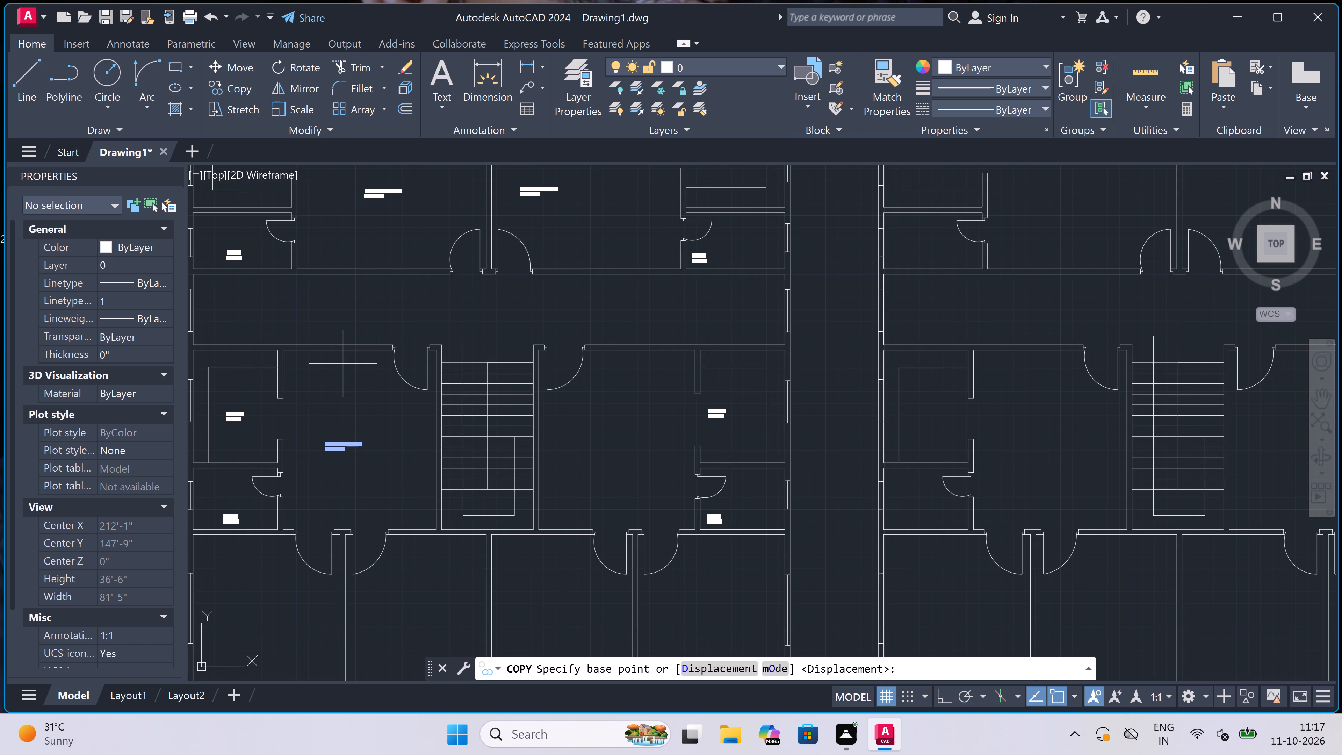
left_click(338, 453)
scroll(558, 456, "up", 2)
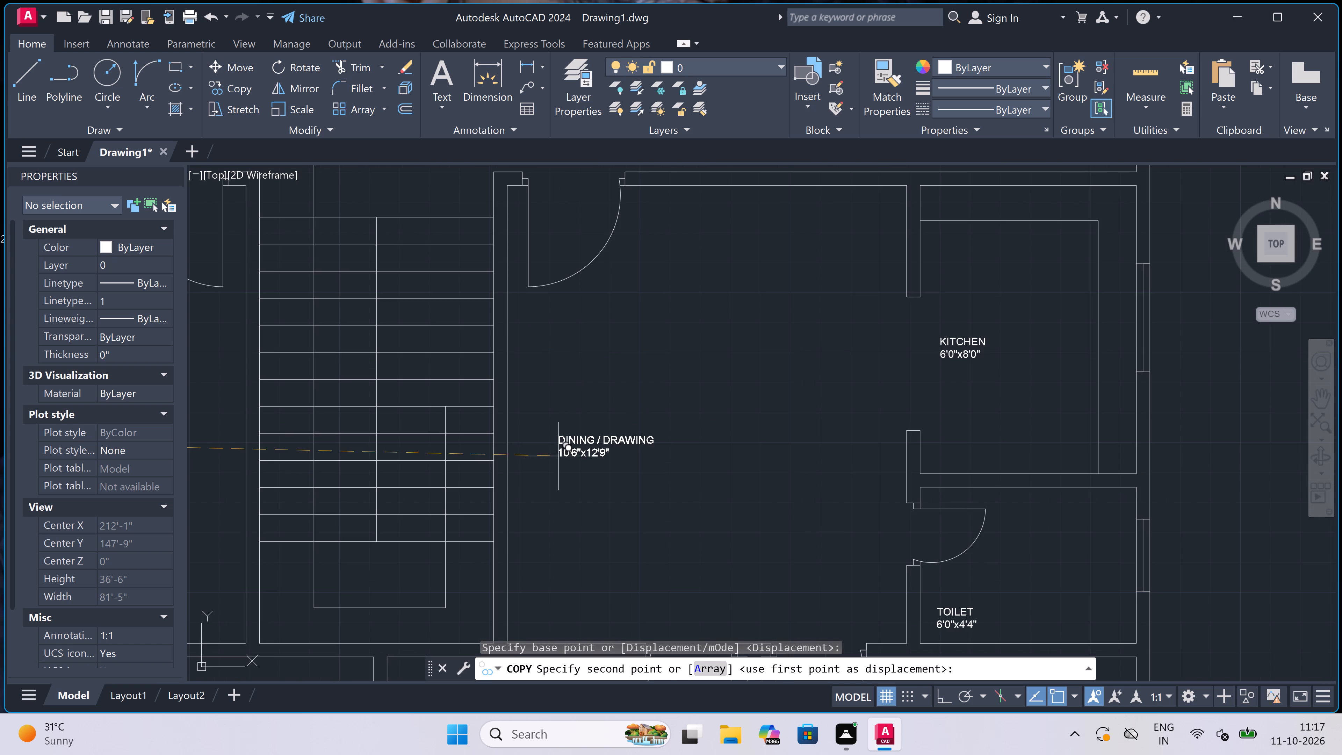
left_click(556, 445)
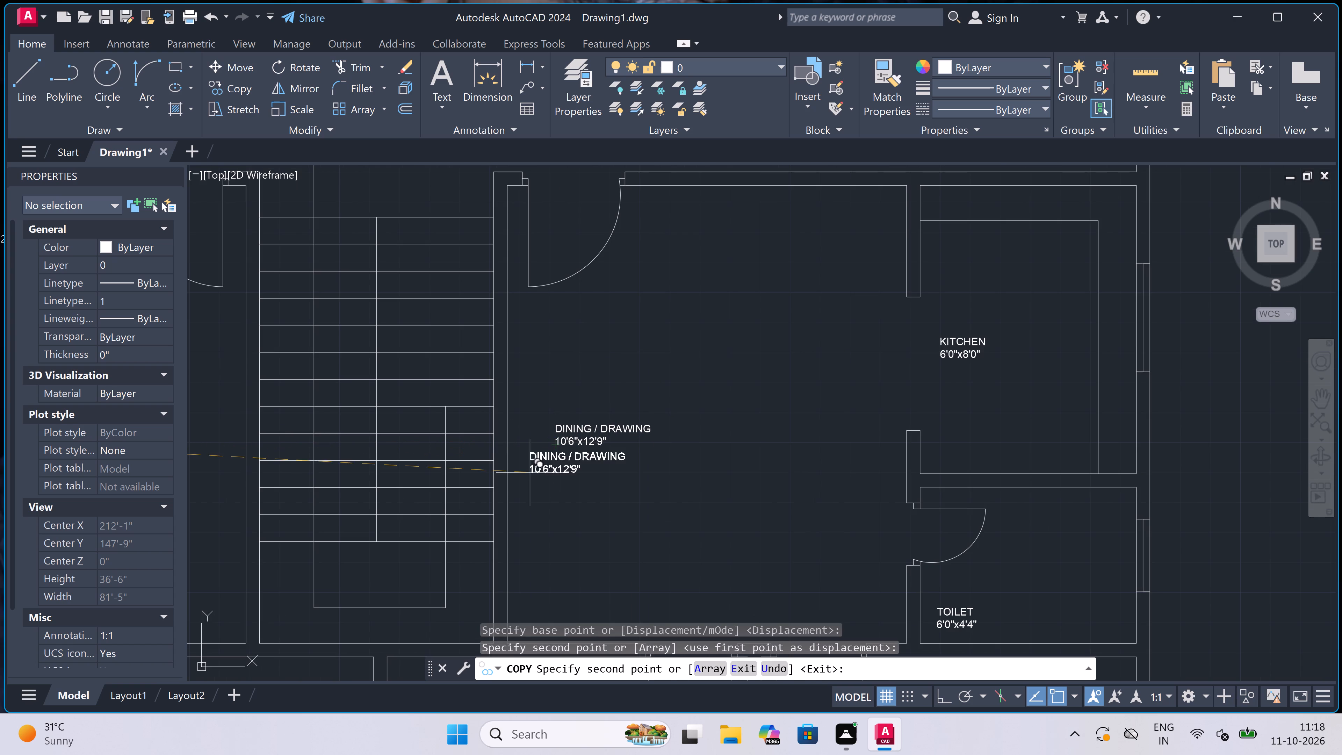
key("Escape")
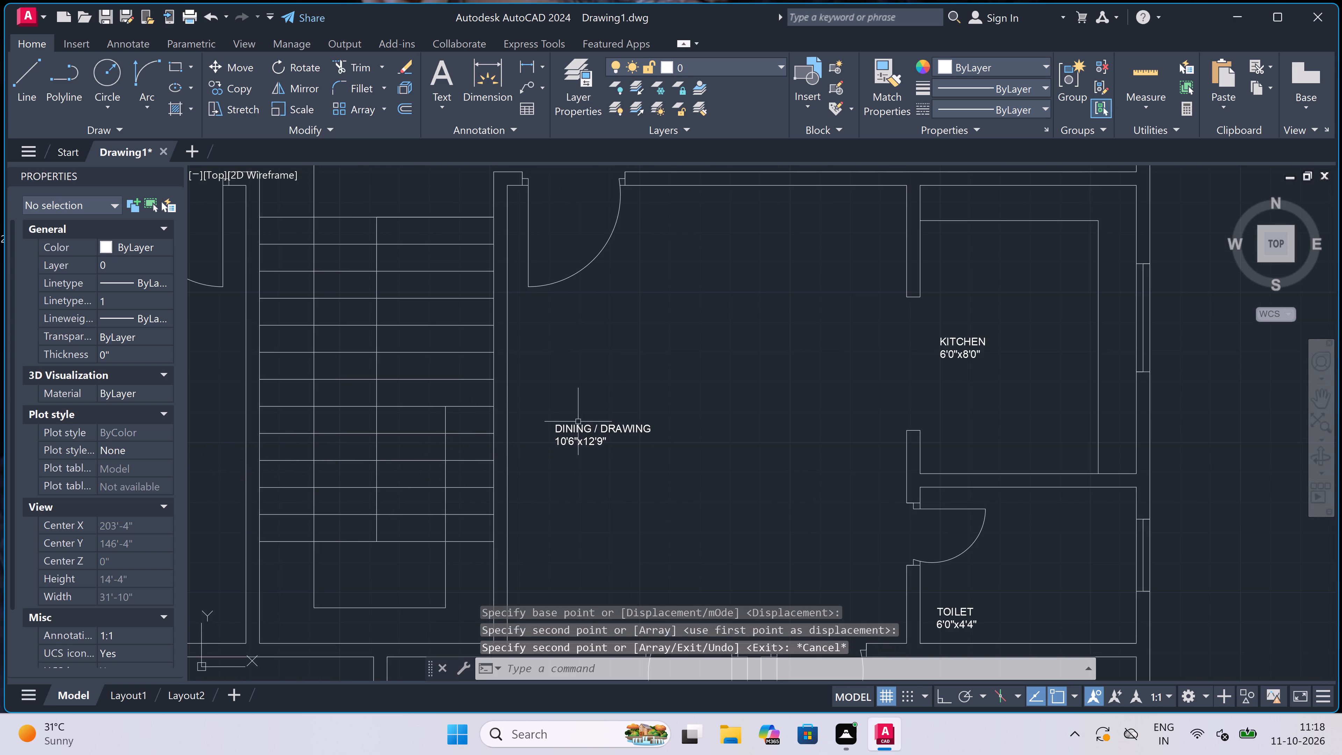
left_click_drag(583, 424, 585, 433)
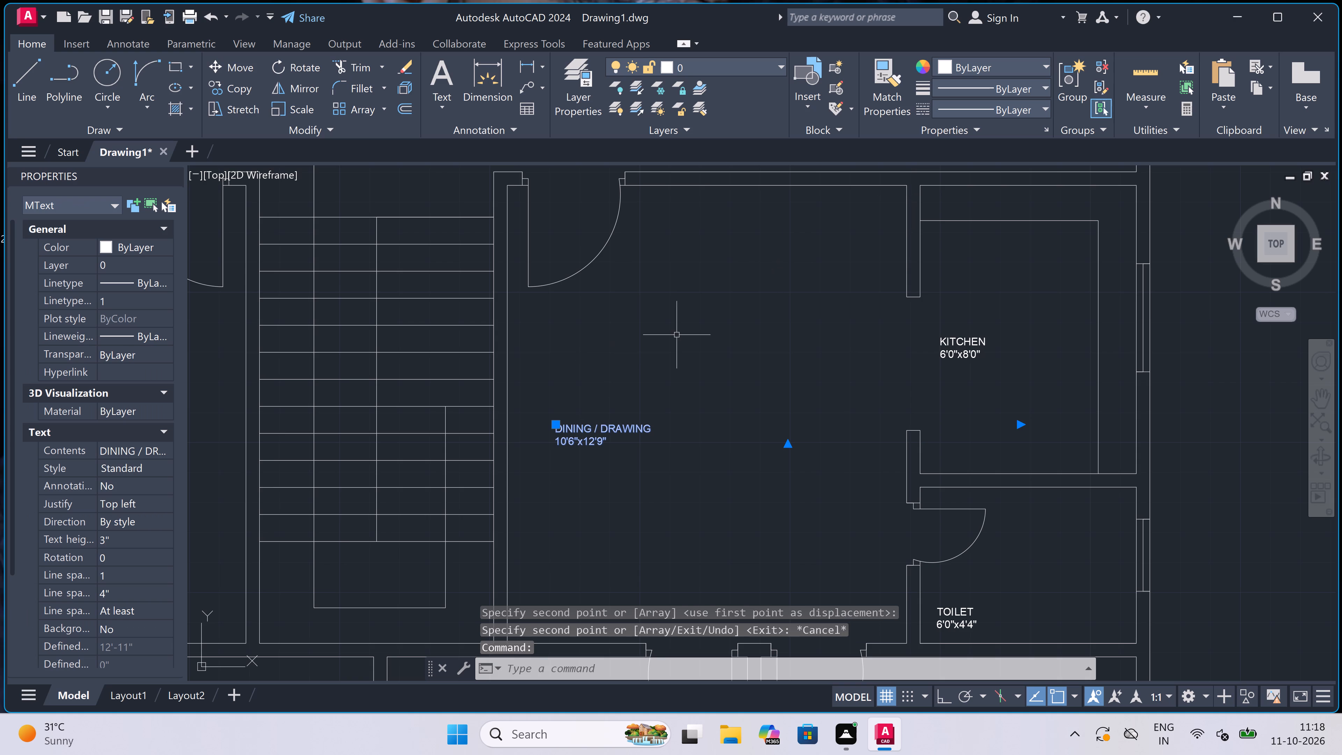
key("Escape")
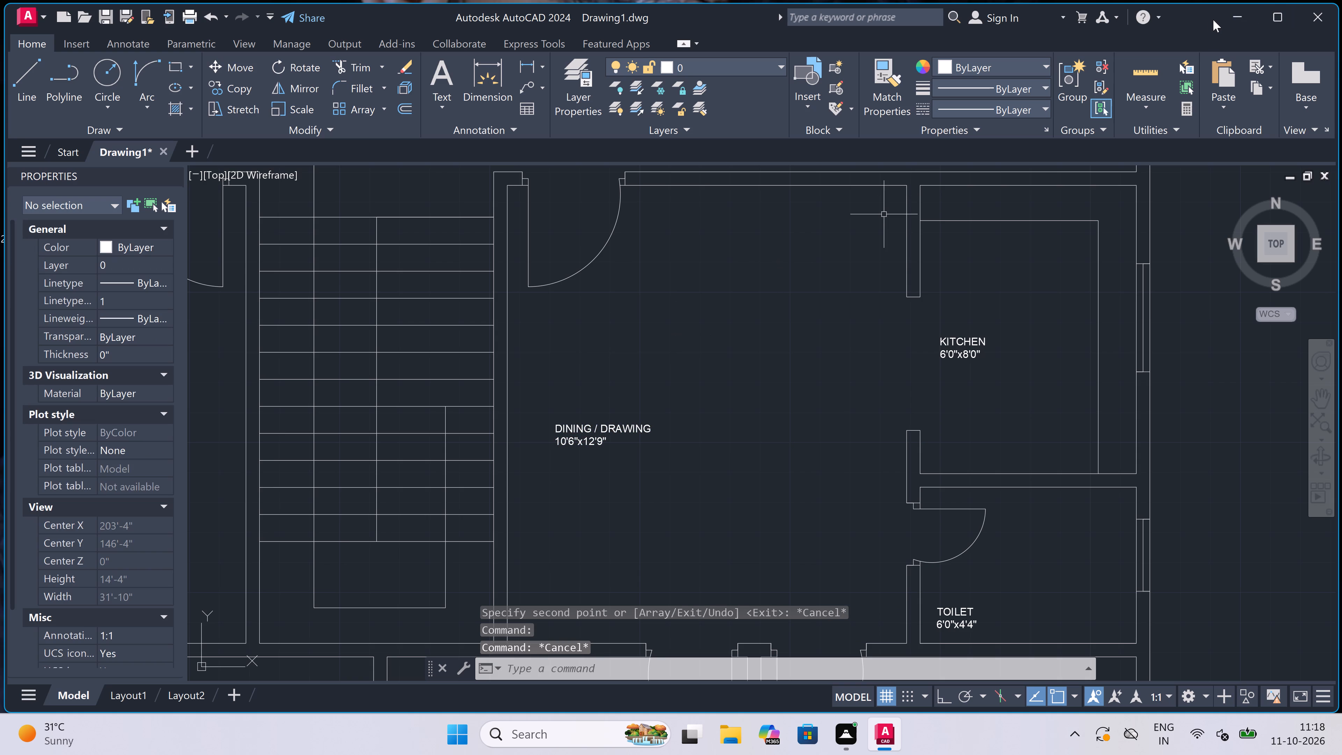
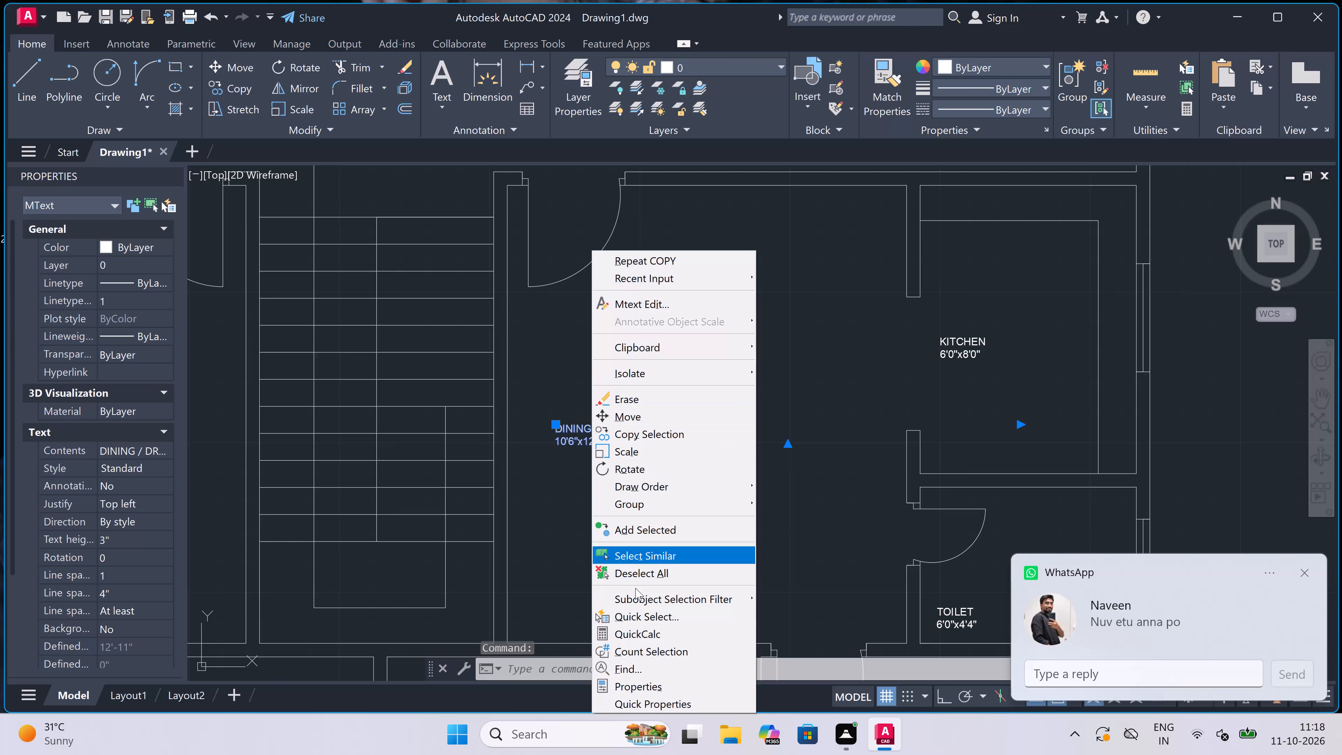
Select all multiline text similar to the DINING / DRAWING label and set the text height to 5".
left_click(664, 555)
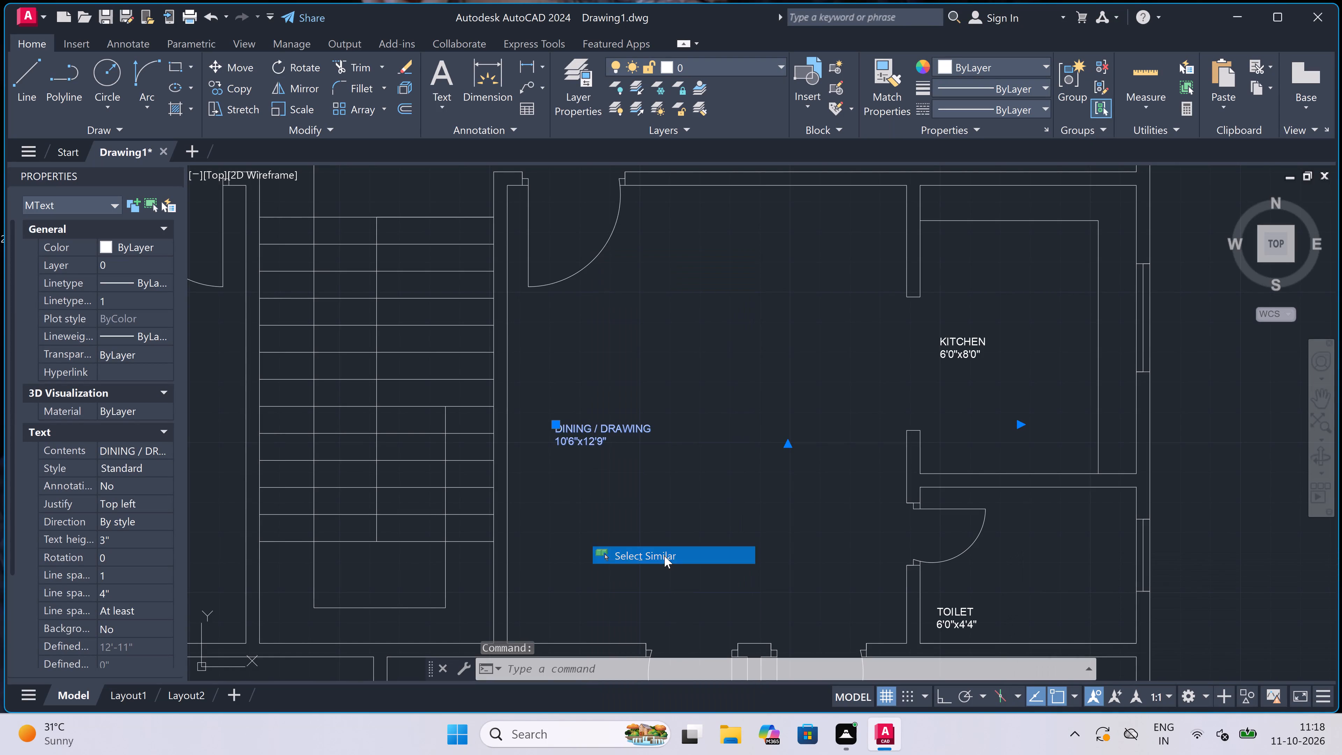
right_click(584, 407)
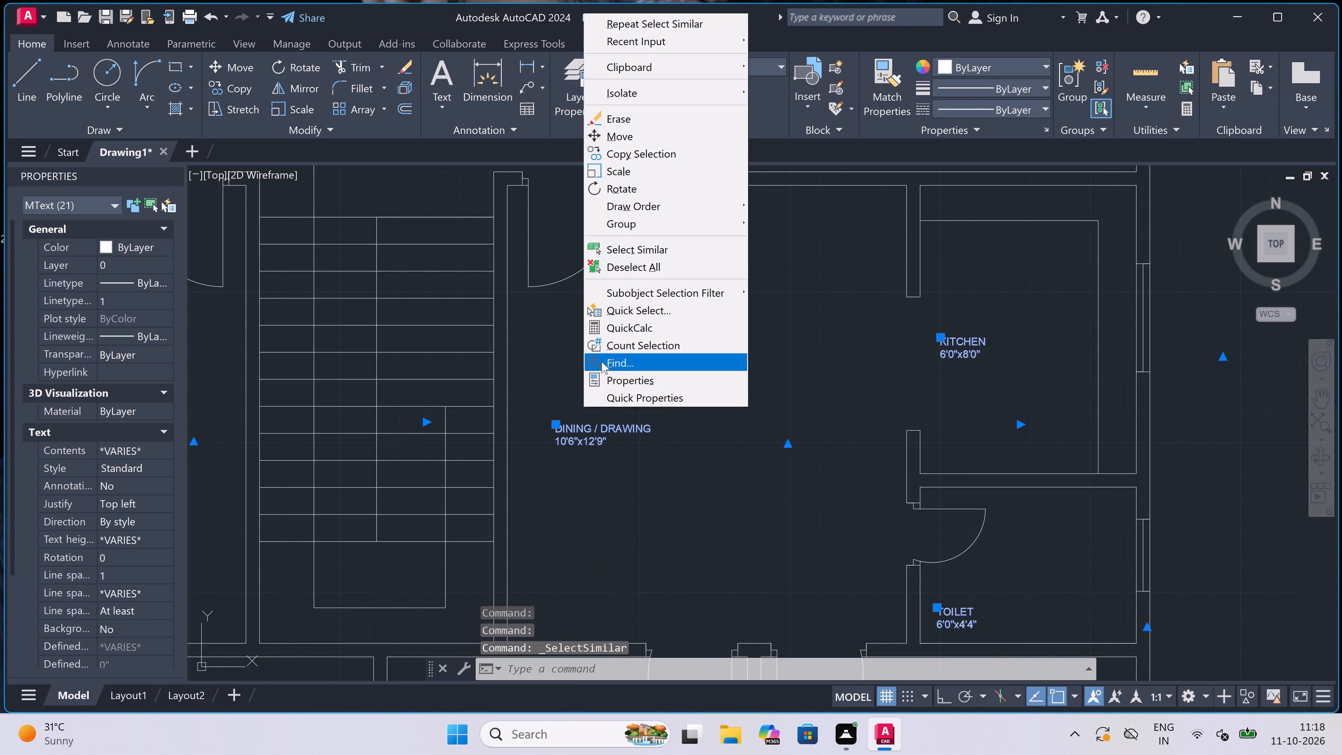
left_click(602, 373)
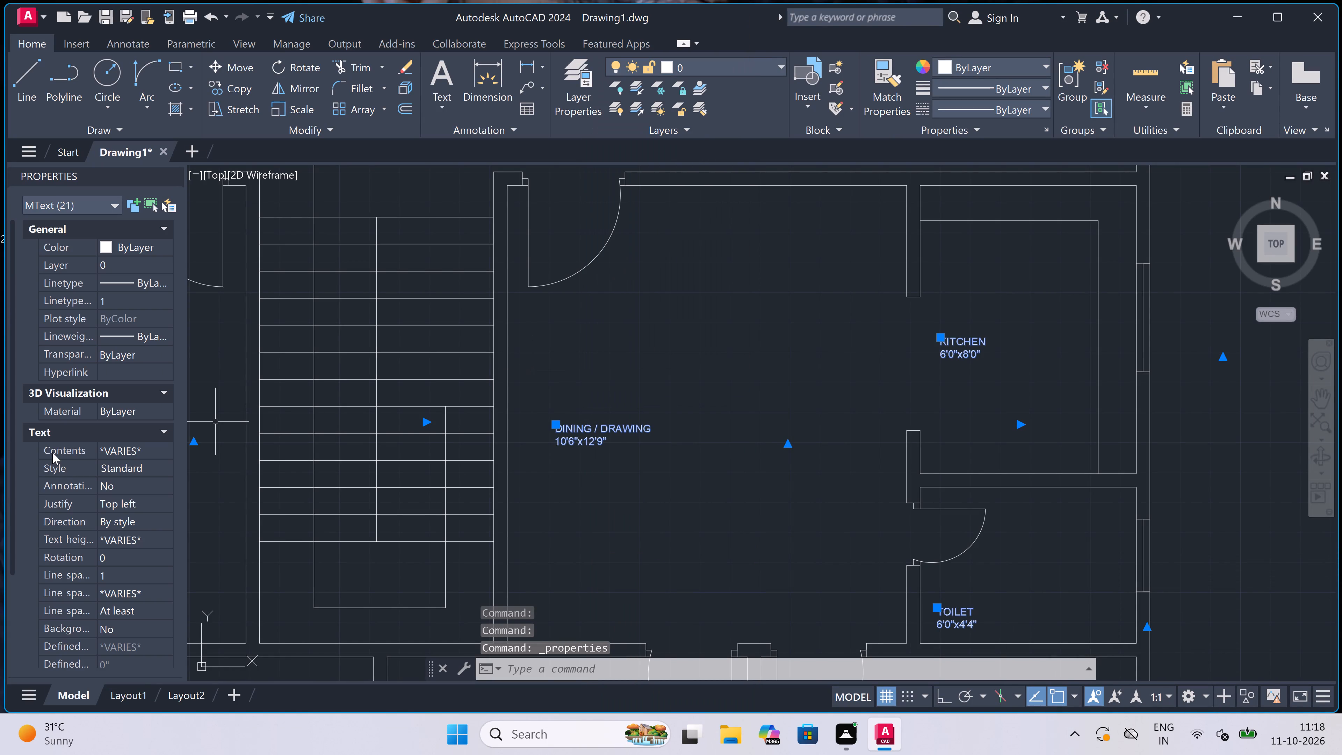
left_click(149, 536)
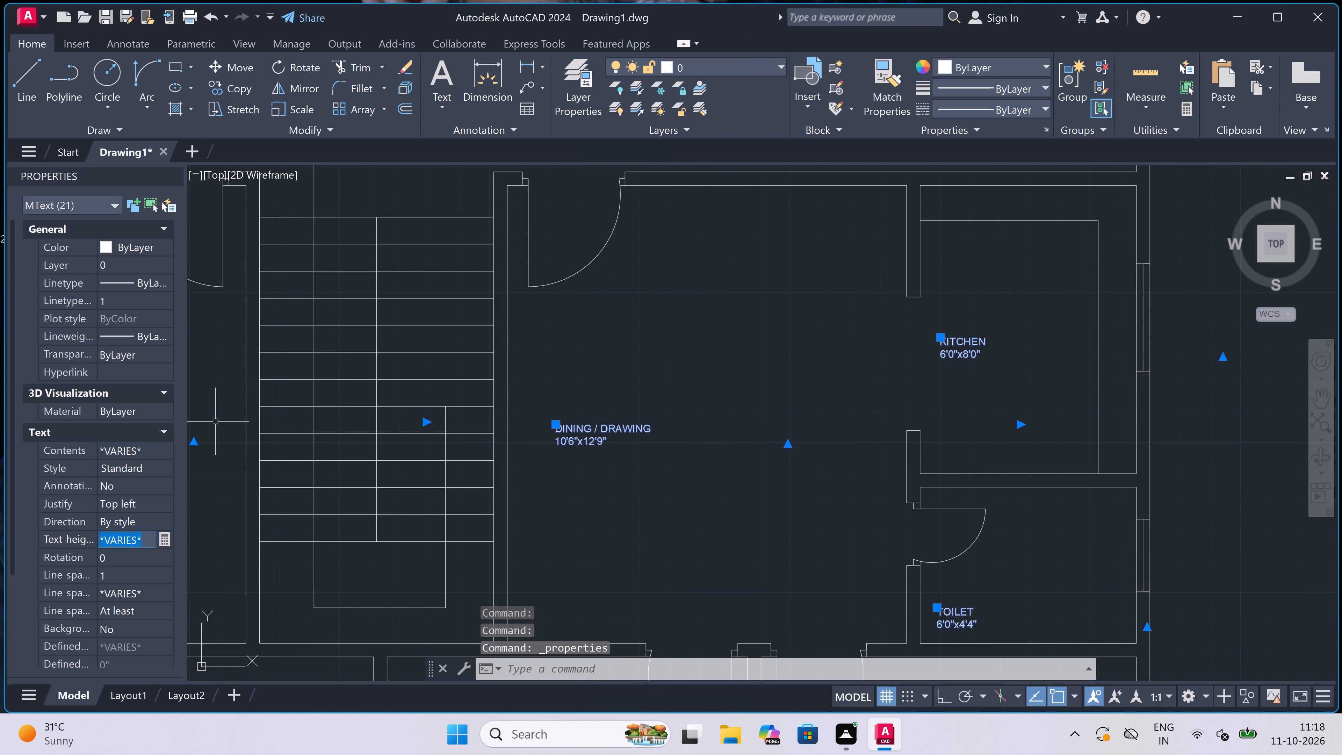
key("BackSpace")
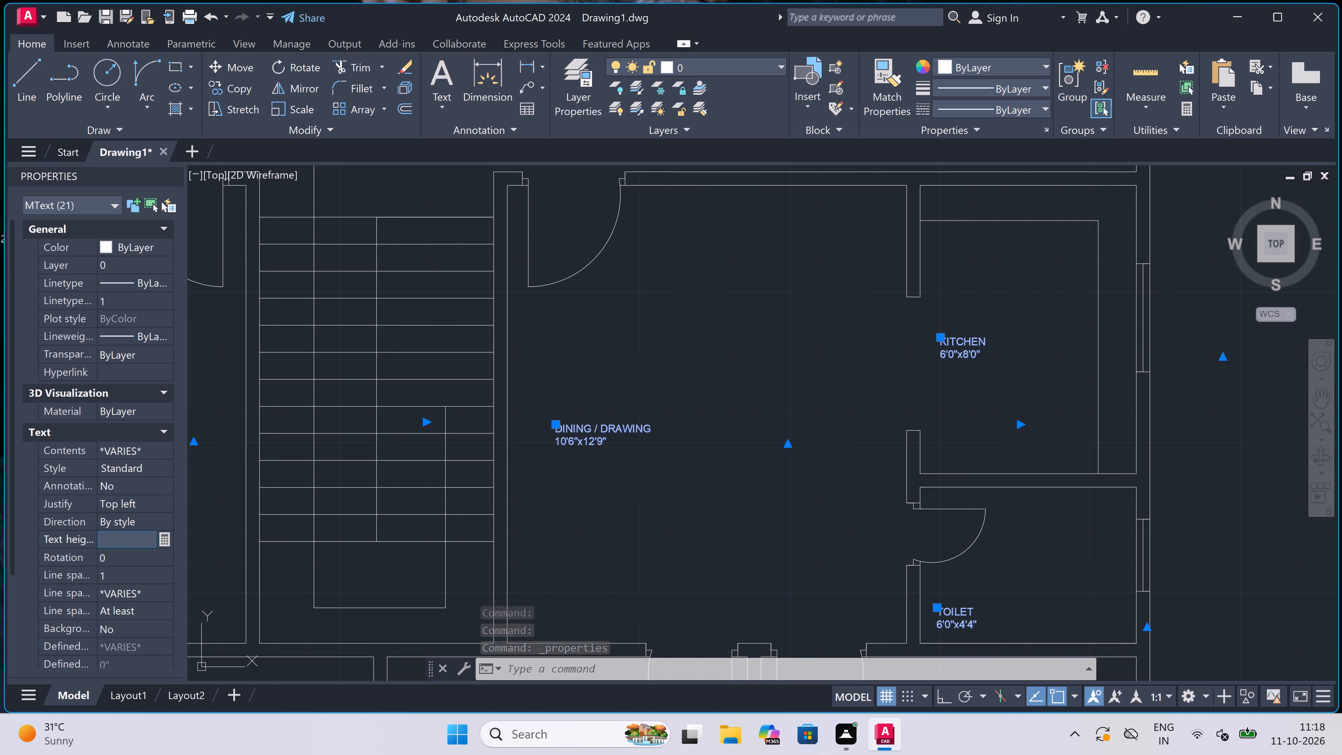
type("5\"")
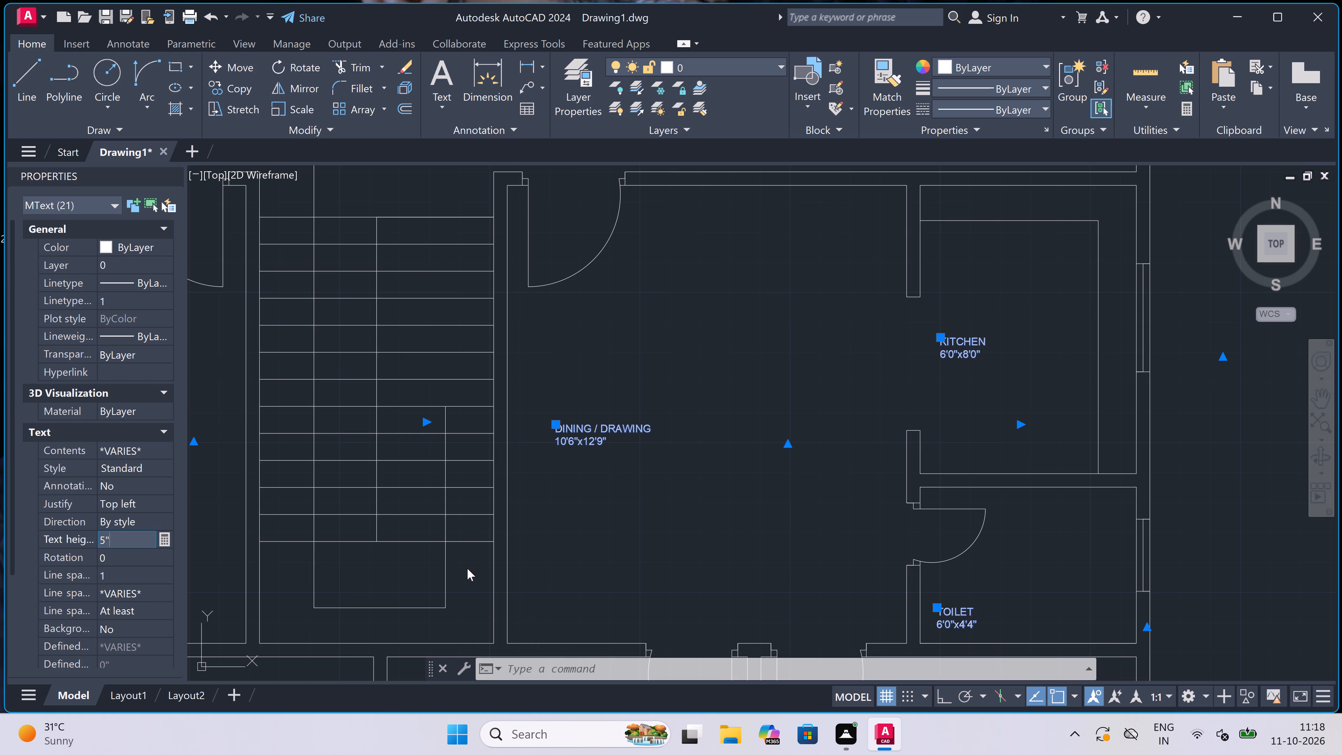
double_click(351, 578)
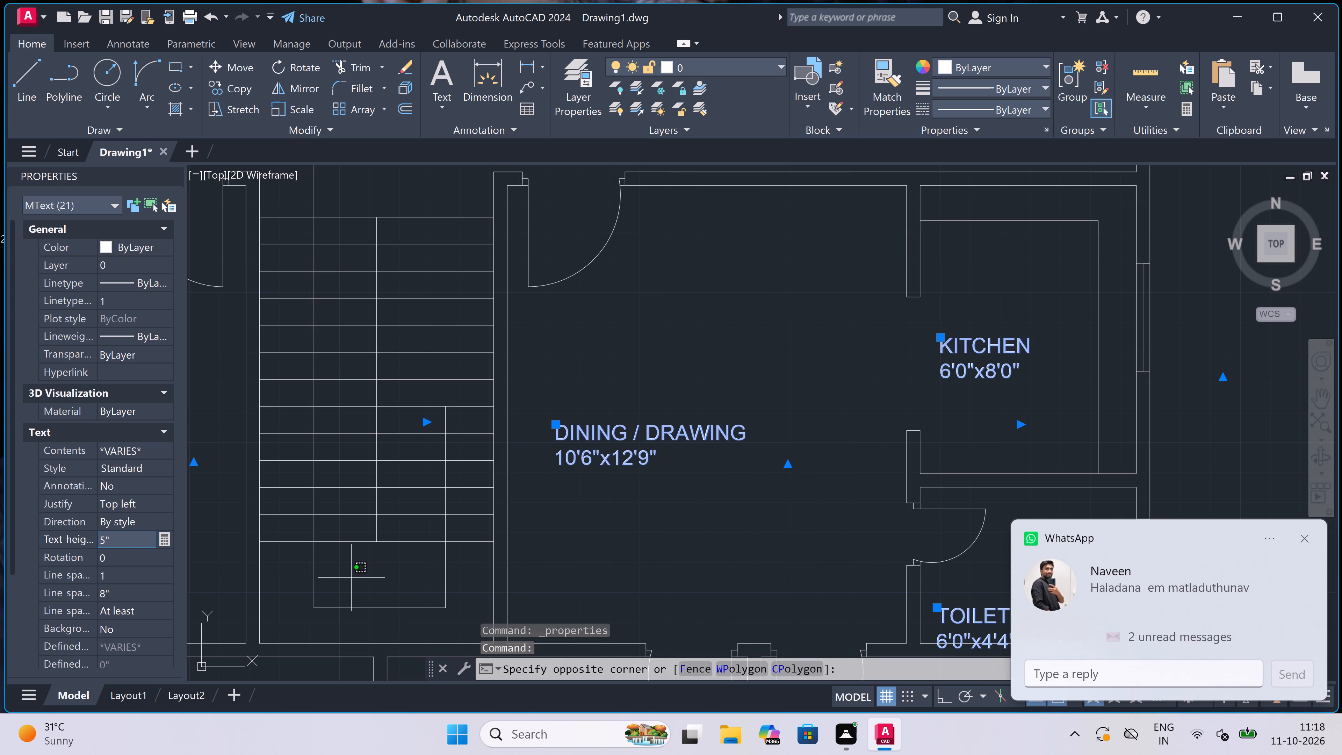
key("Escape")
scroll(427, 505, "down", 3)
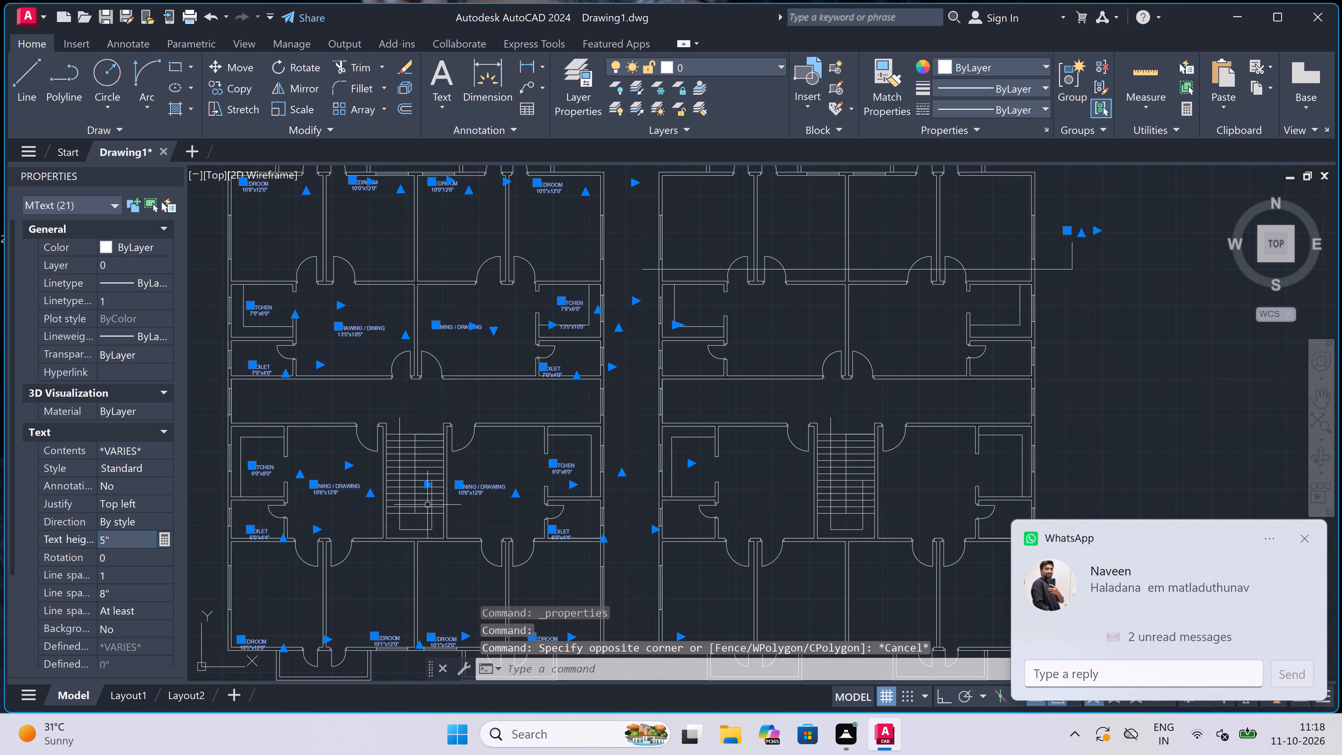
key("Escape")
Delete the DINING / DRAWING label whose 13'5"x10'5" dimensions spill into the upper-right kitchen of the left plan.
scroll(390, 491, "down", 1)
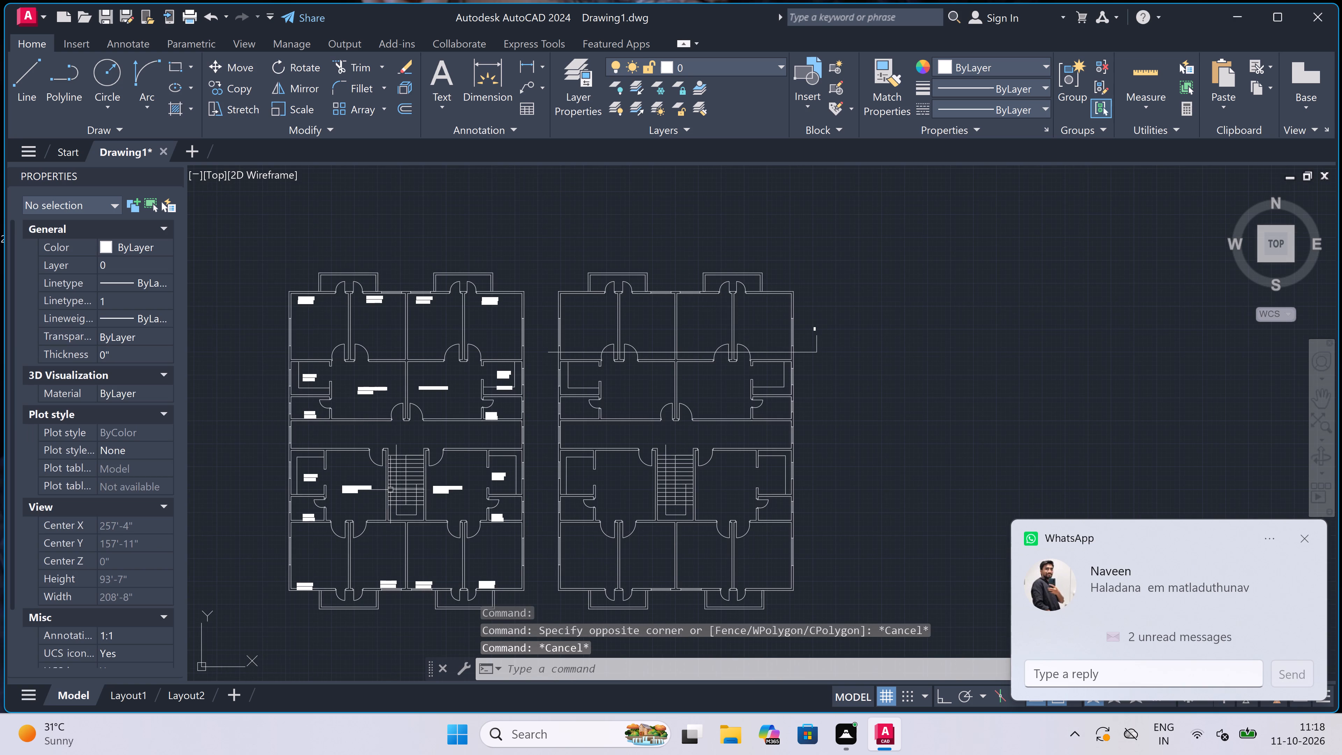
scroll(363, 435, "up", 1)
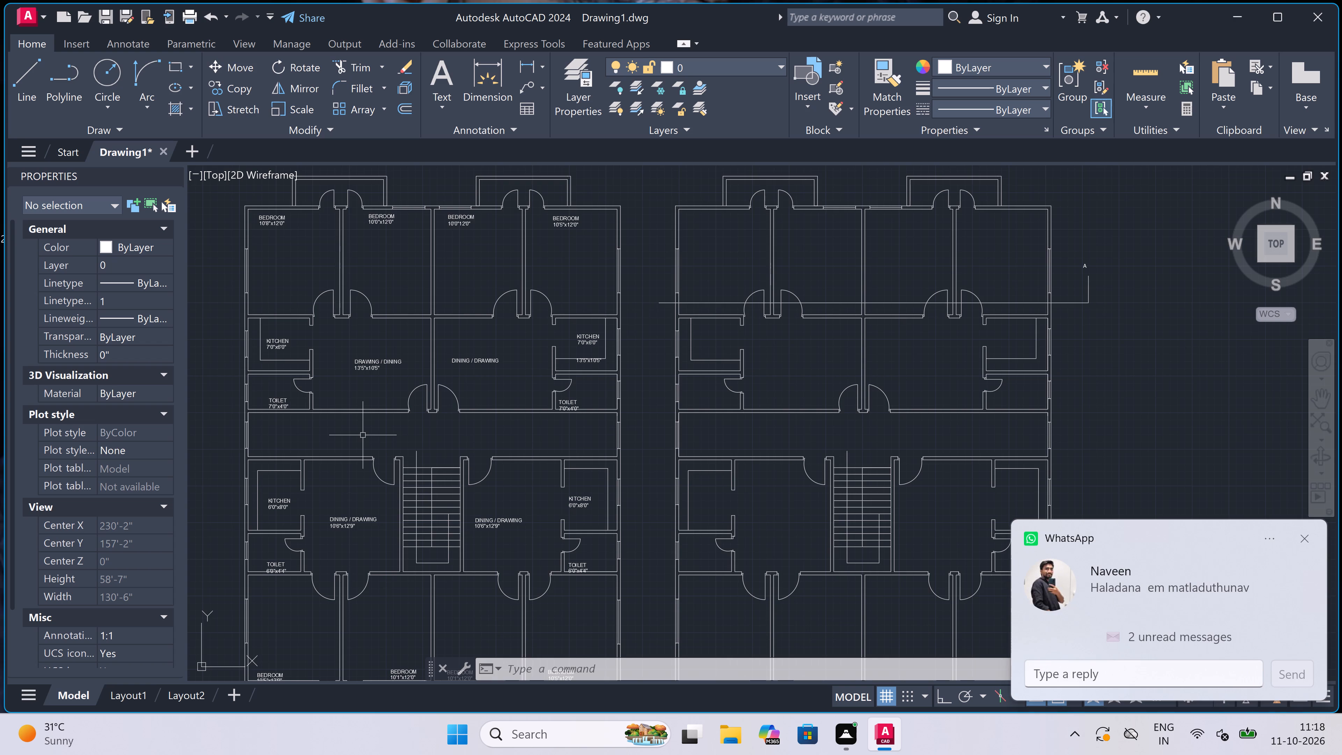
scroll(368, 403, "up", 1)
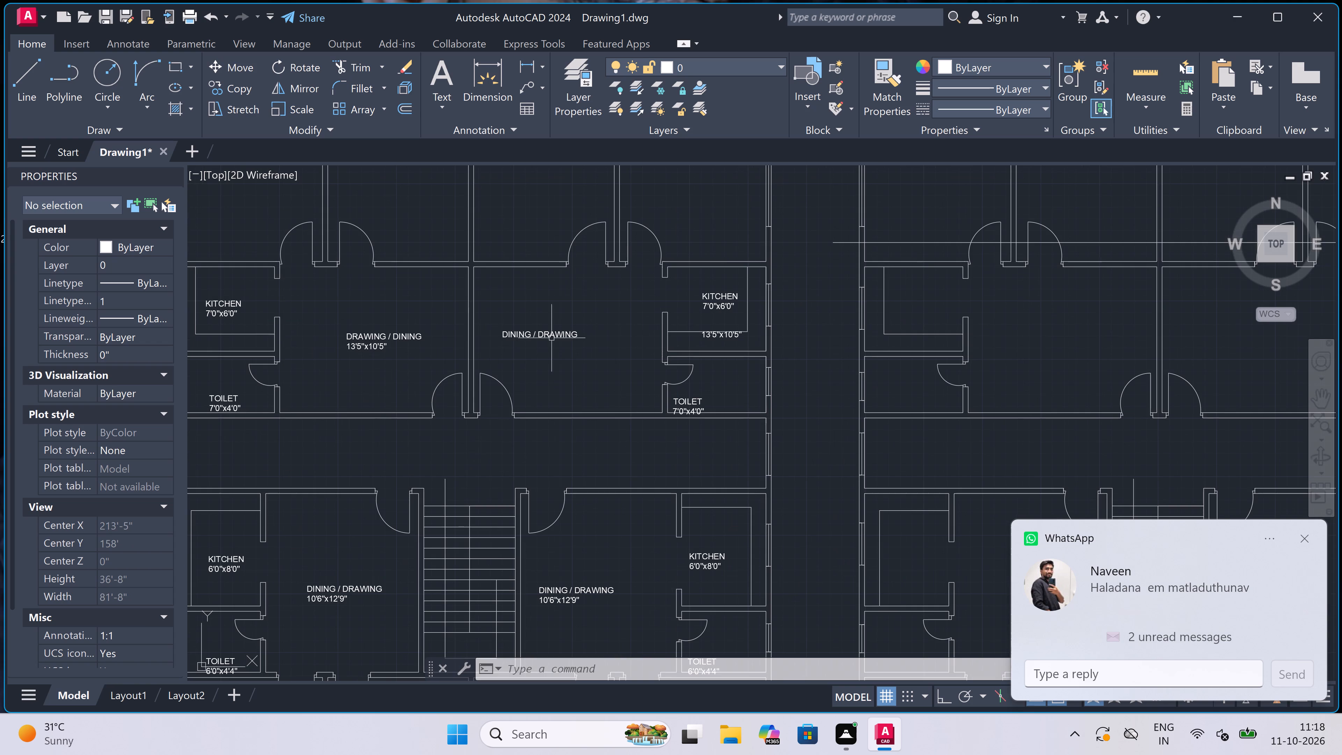
scroll(536, 346, "down", 2)
scroll(536, 345, "up", 4)
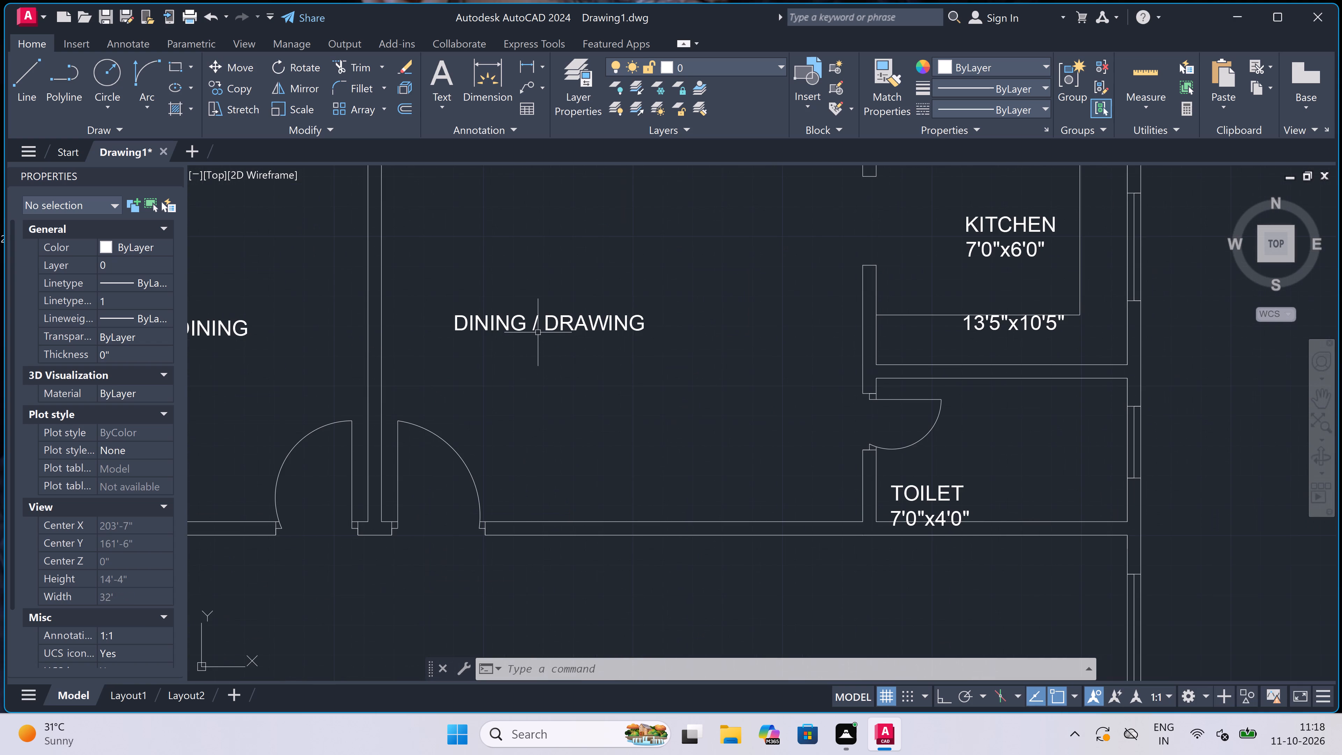
scroll(538, 331, "down", 2)
scroll(538, 331, "up", 1)
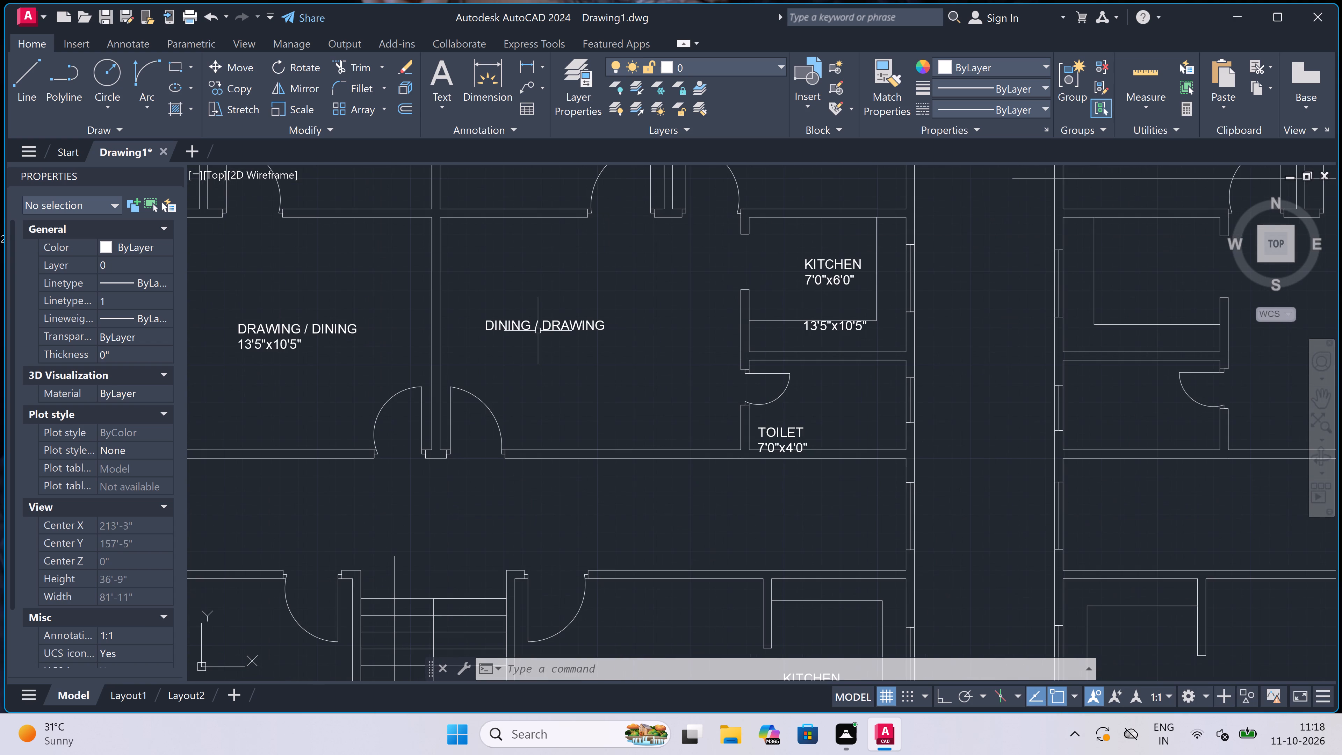
left_click(538, 330)
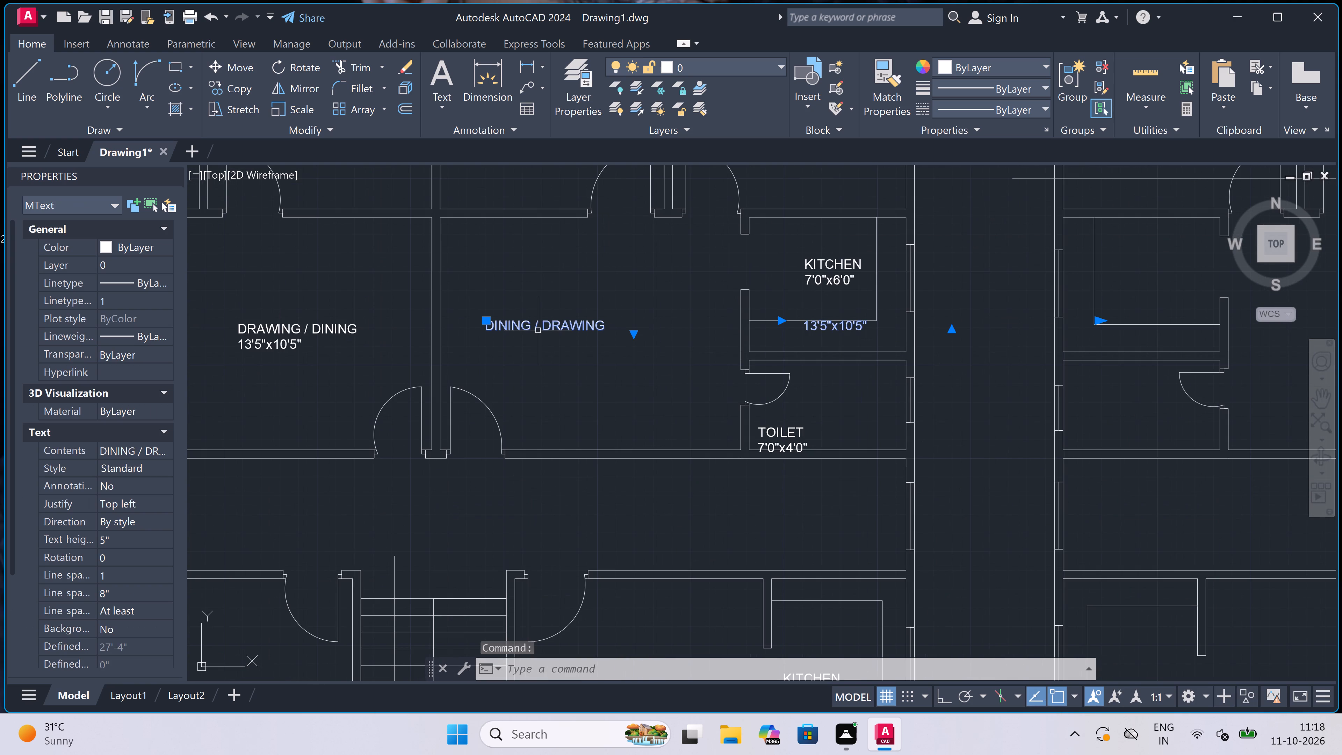
key("Delete")
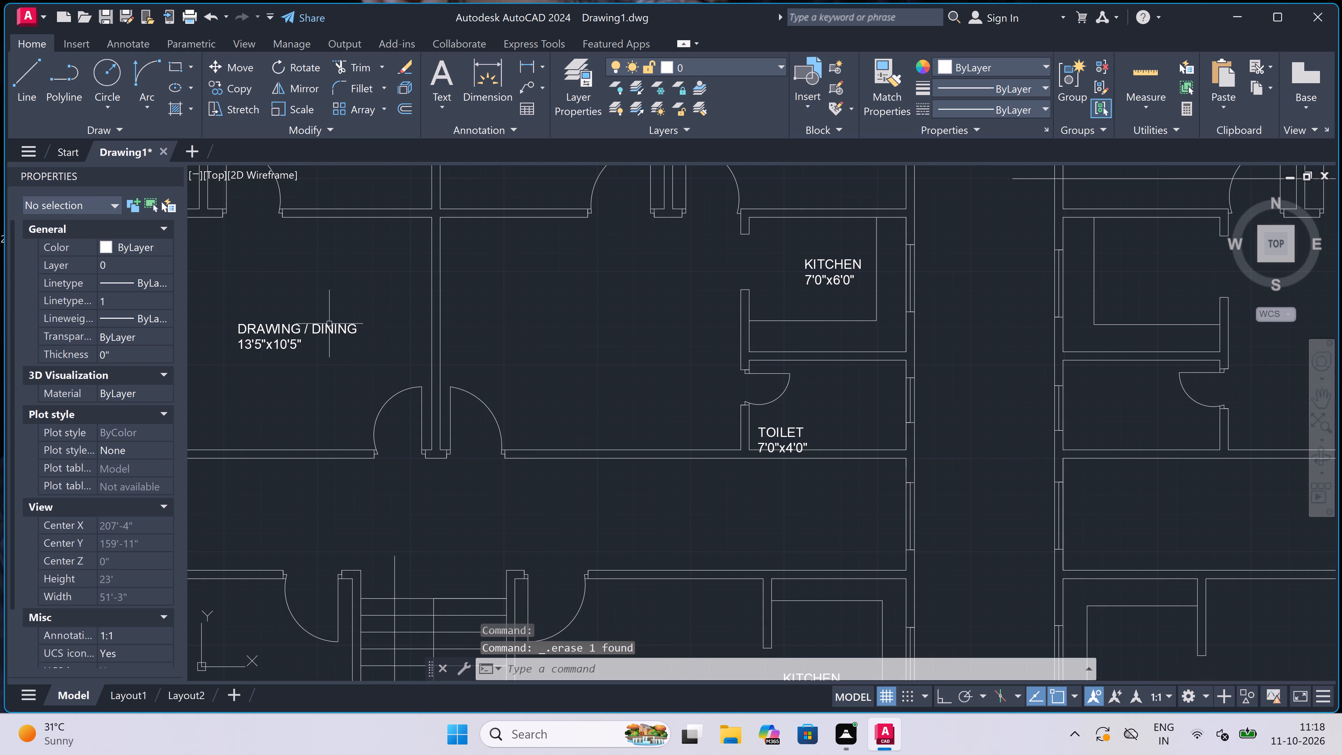
Copy the DRAWING / DINING, 13'5"x10'5" label into the adjoining matching room on the other side of the central wall.
left_click(315, 330)
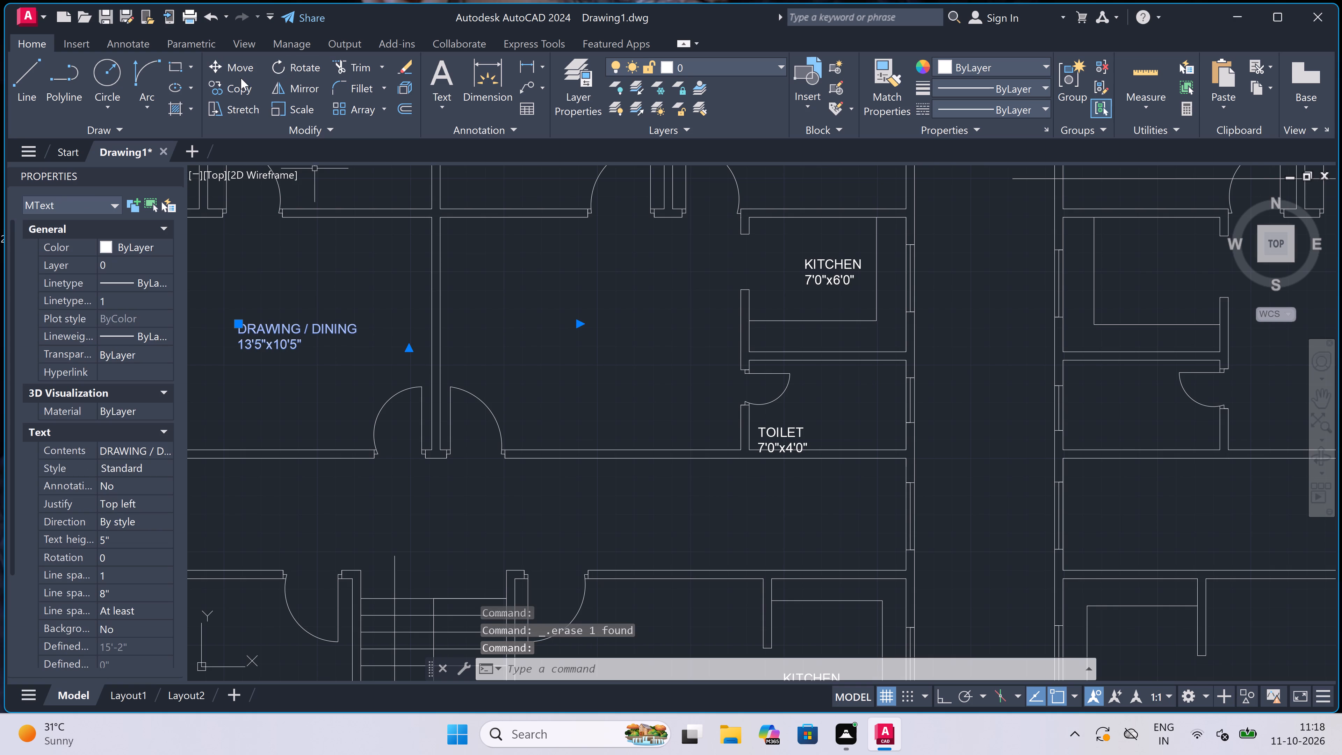
double_click(237, 88)
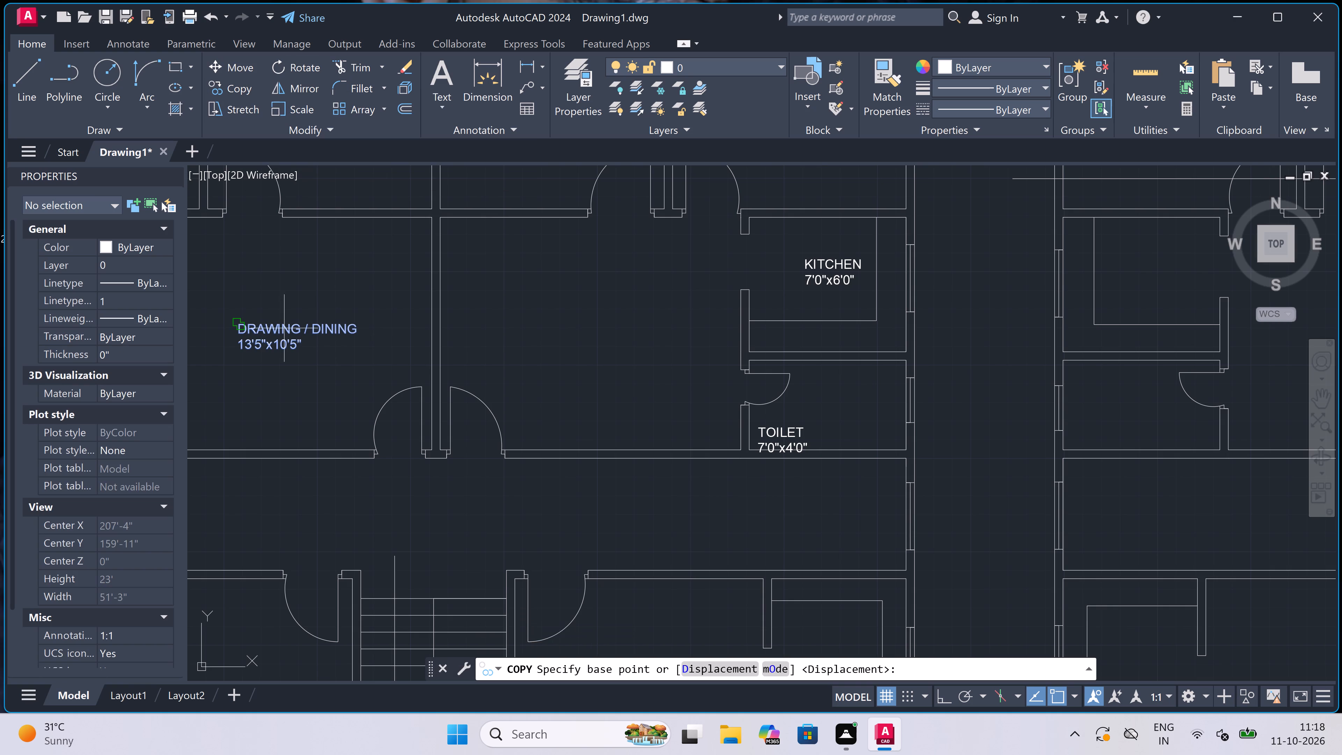
double_click(274, 330)
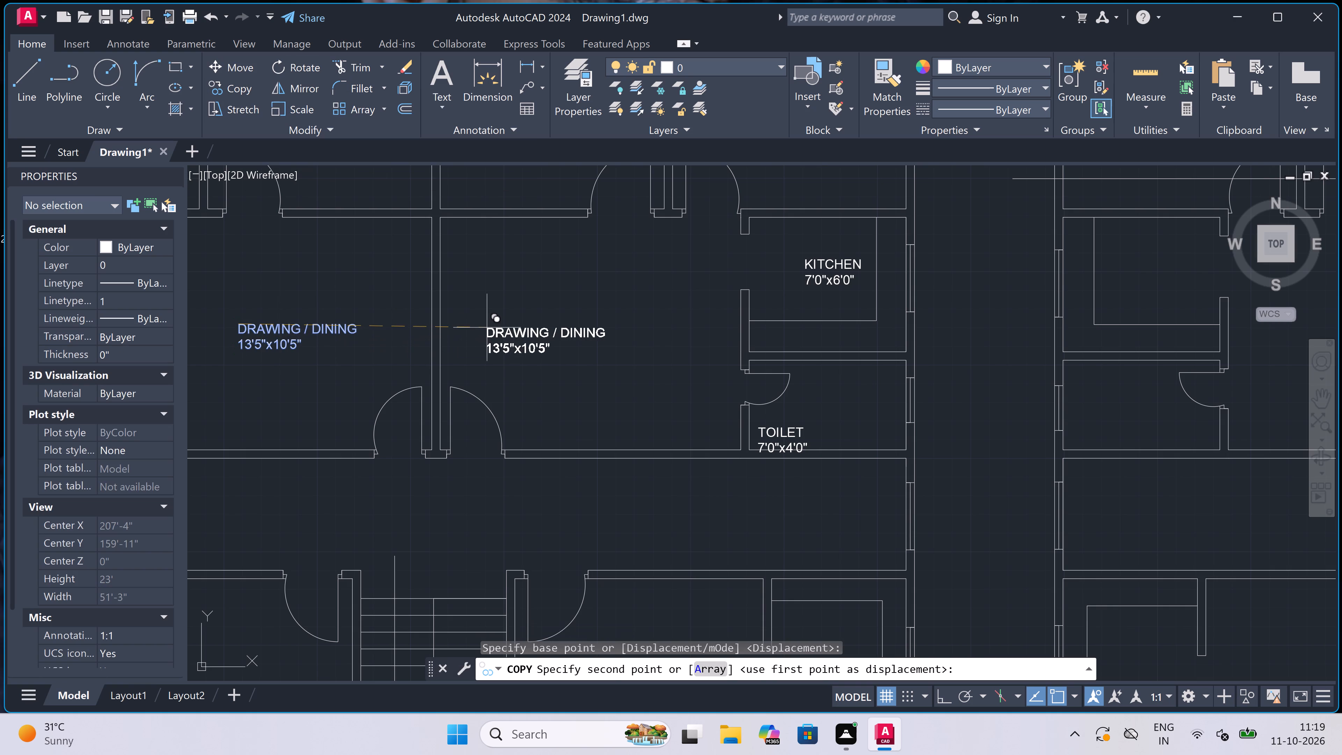
left_click(503, 324)
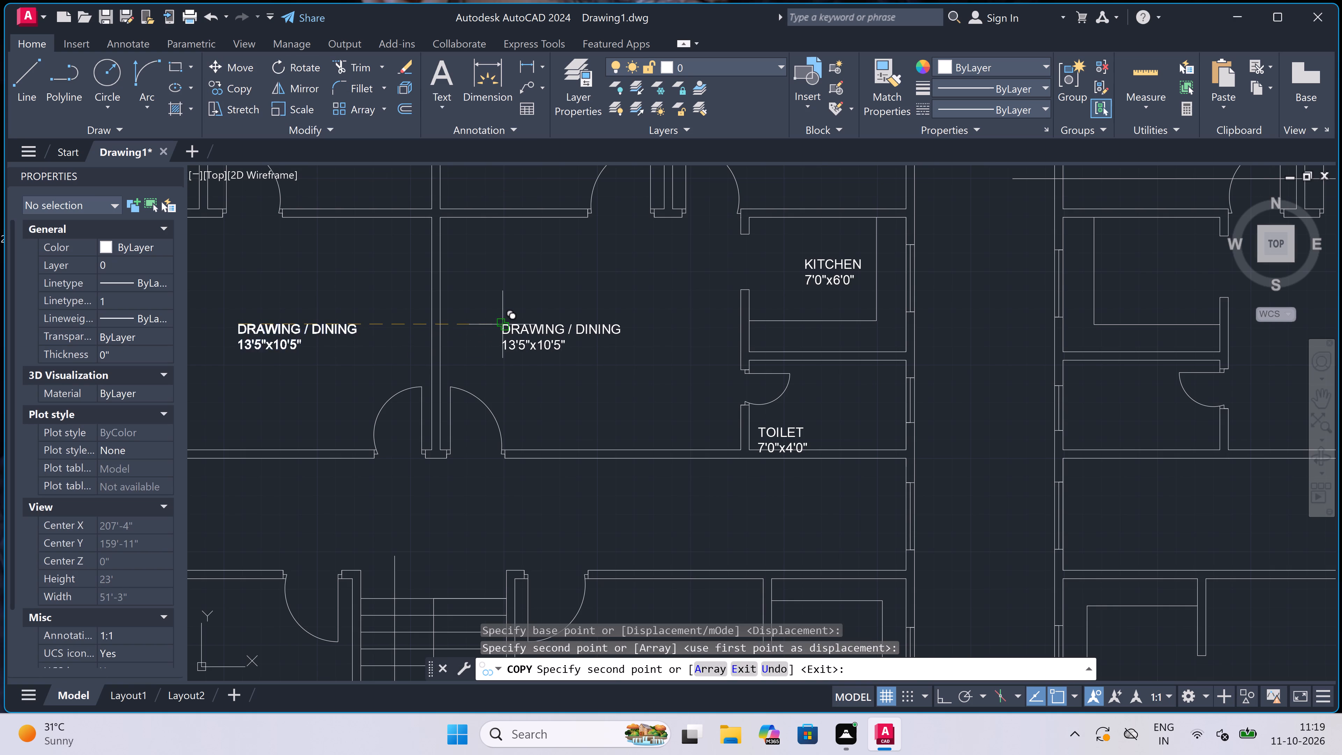
key("Escape")
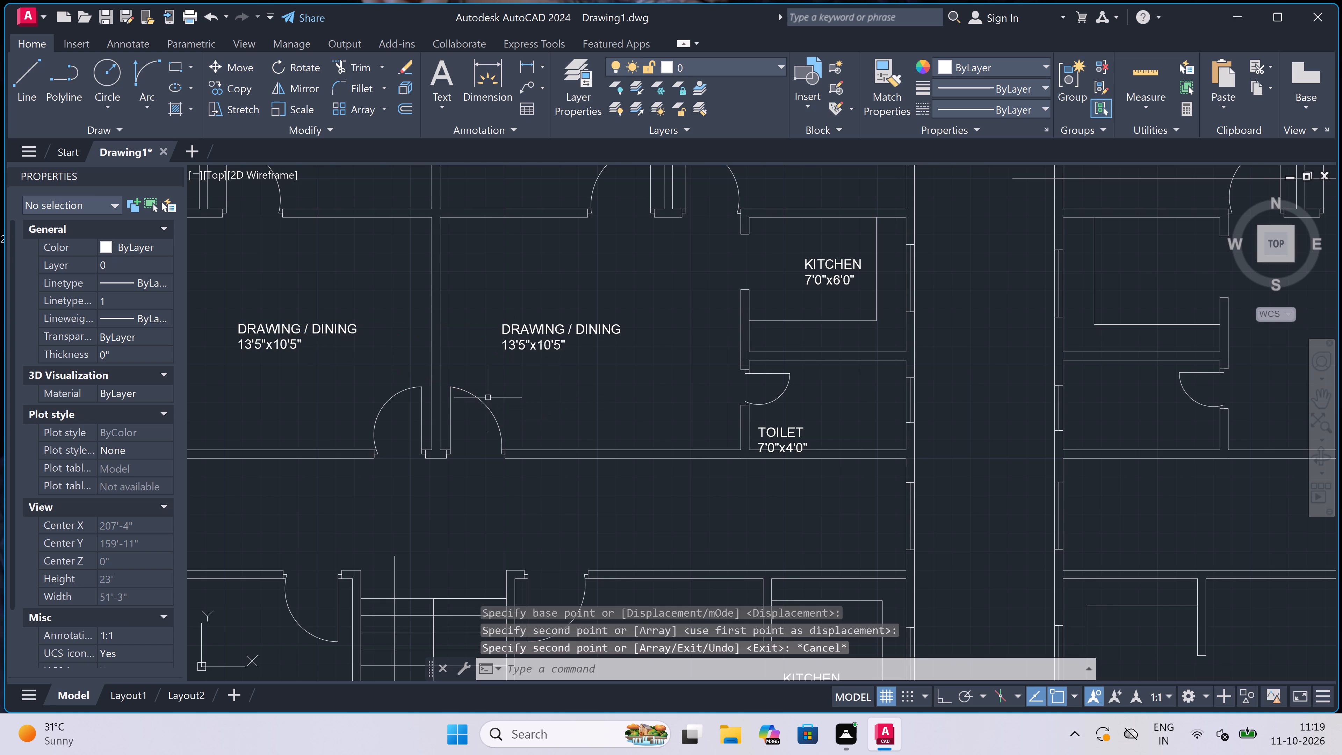
Move the right-hand TOILET, 7'0"x4'0" label up so it sits inside the toilet, clear of the lower wall.
scroll(486, 394, "down", 1)
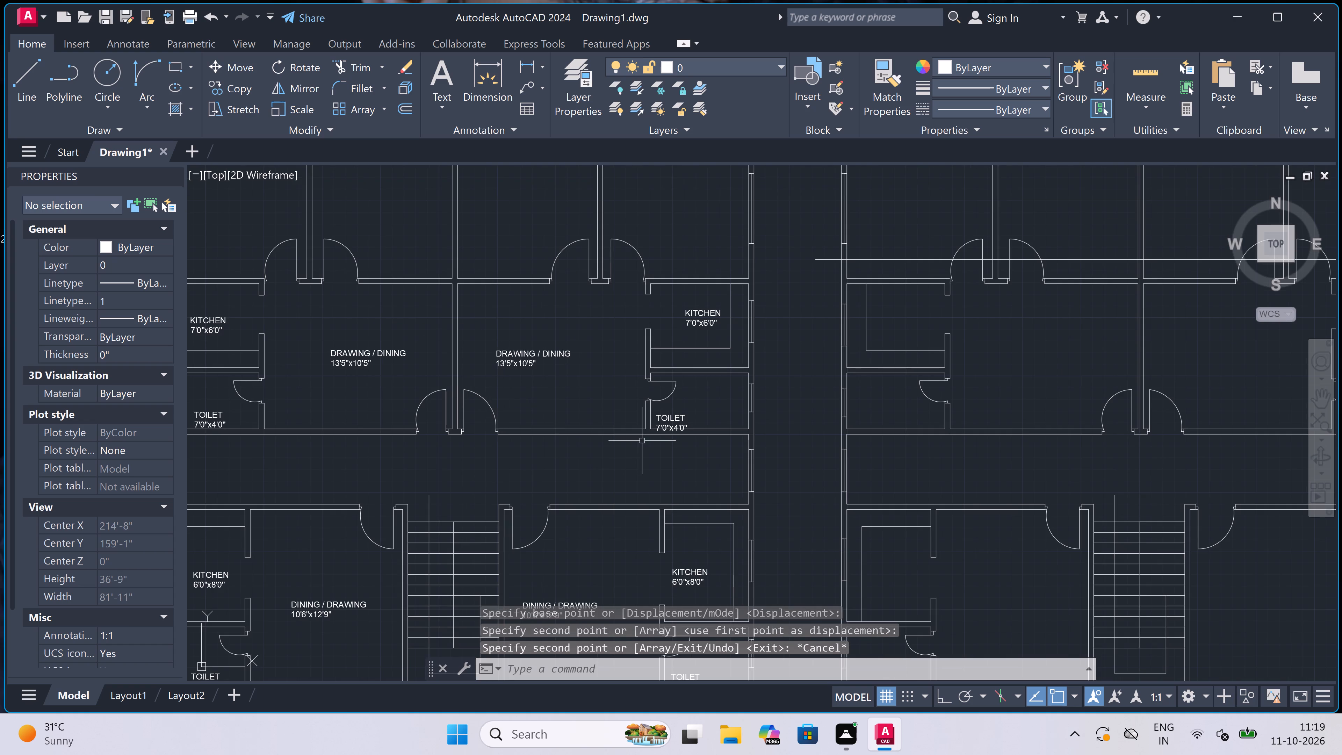
scroll(878, 353, "up", 1)
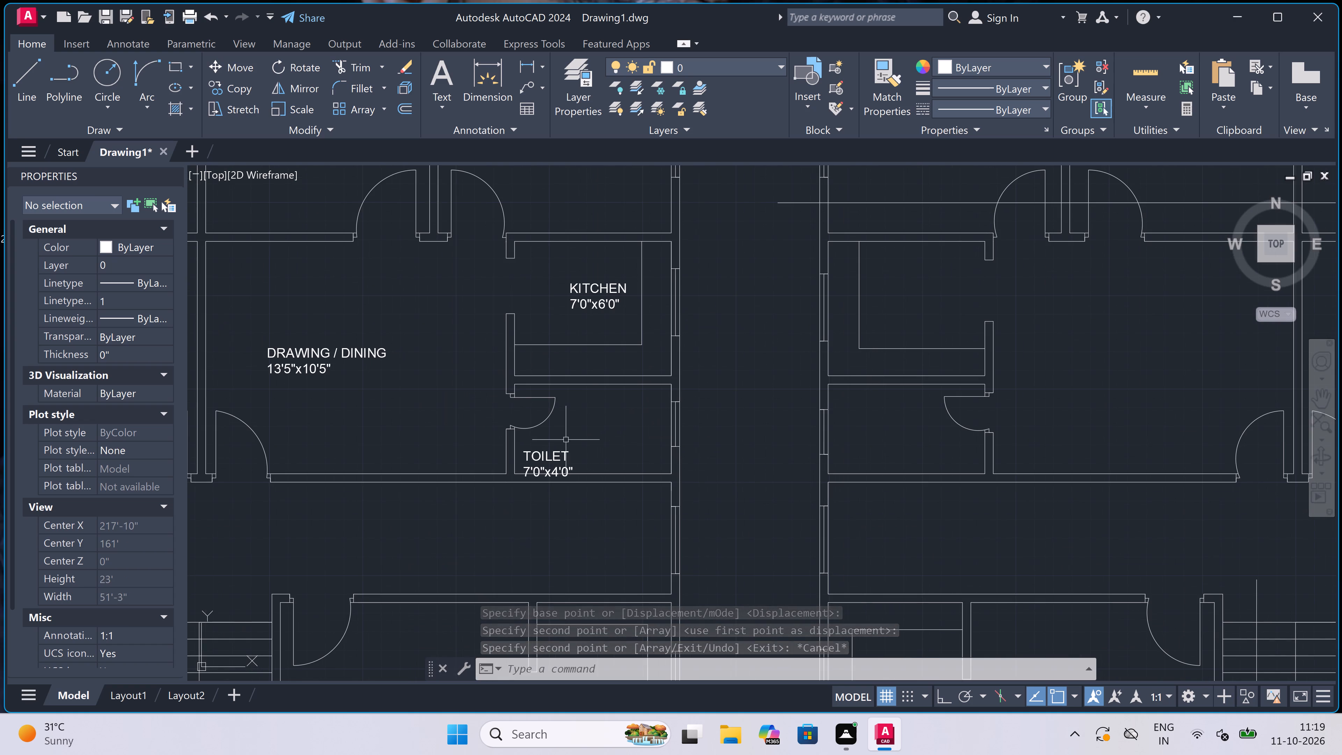
scroll(552, 446, "up", 2)
left_click(537, 460)
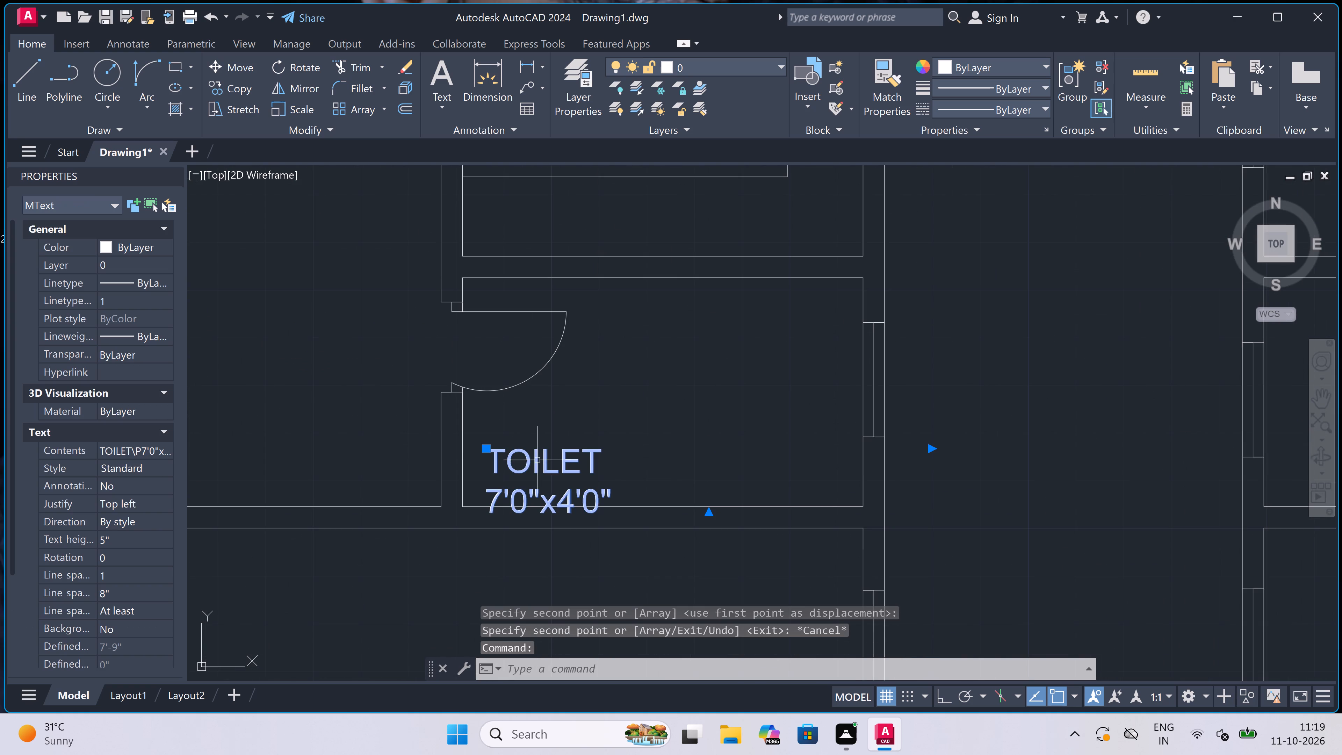
left_click(487, 447)
scroll(492, 420, "up", 2)
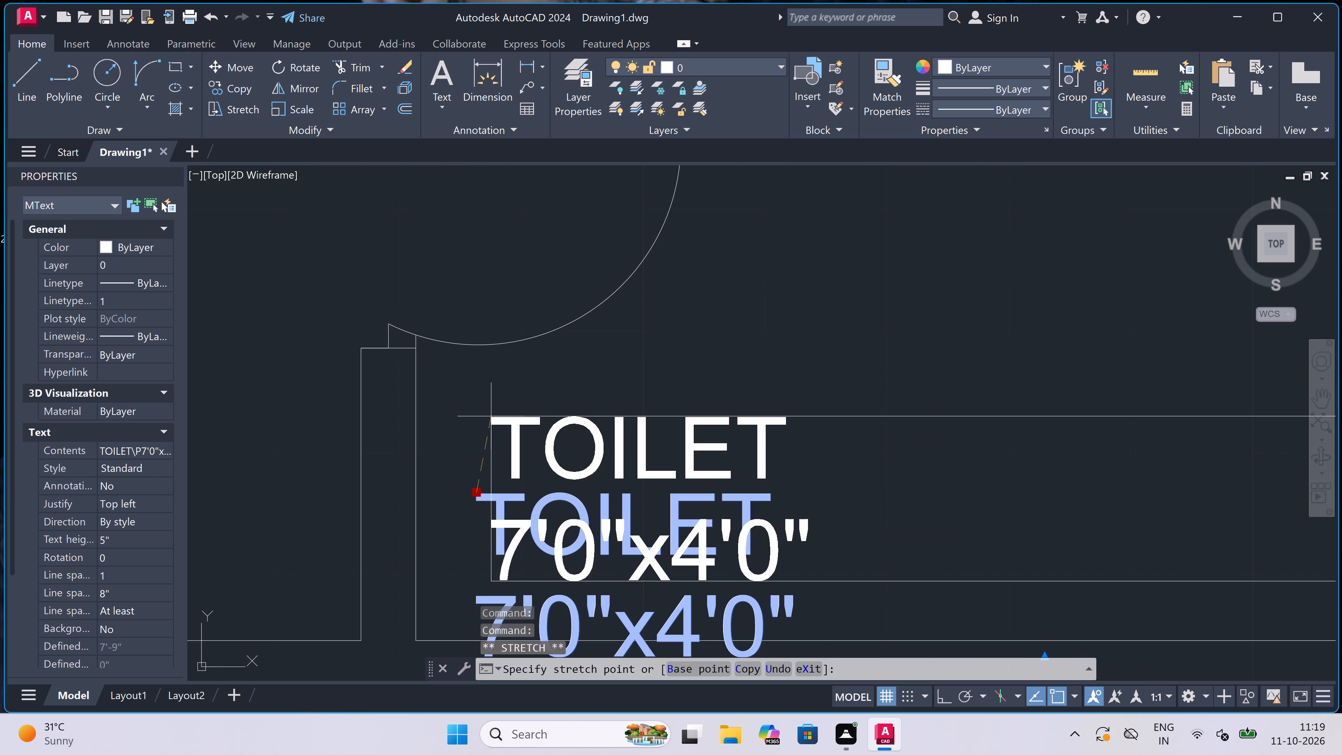
double_click(490, 415)
scroll(490, 415, "down", 4)
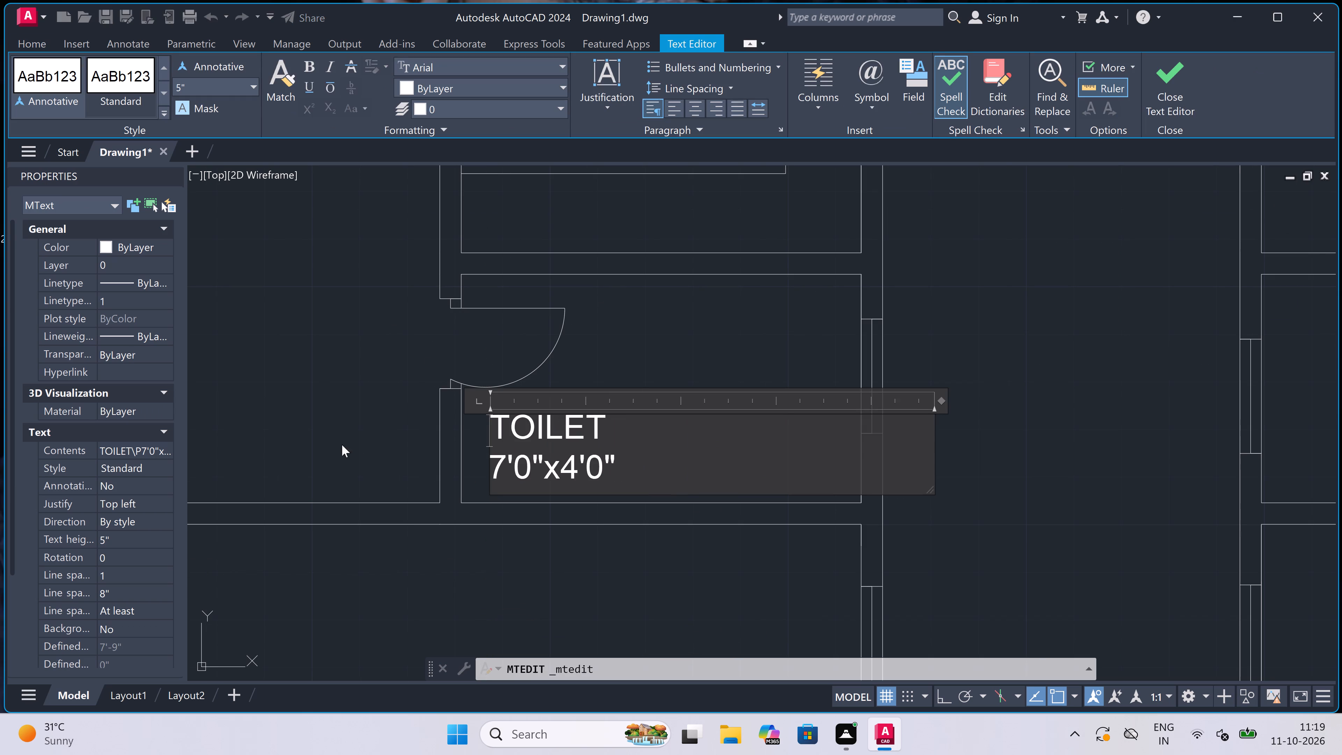
left_click(320, 437)
Move the TOILET, 6'0"x4'4" label right of the staircase up inside its room, clear of the lower wall.
scroll(545, 412, "down", 4)
scroll(626, 431, "down", 3)
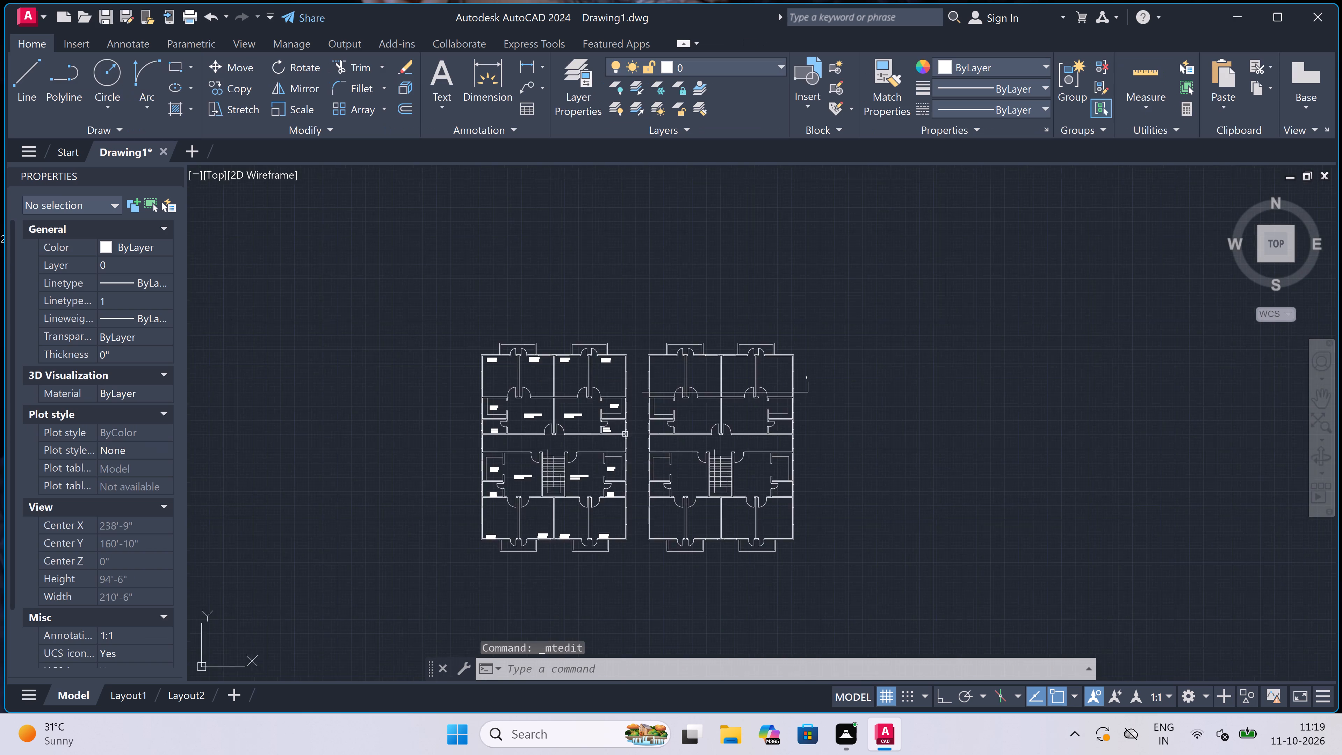
scroll(576, 467, "up", 3)
scroll(522, 467, "down", 3)
scroll(564, 505, "up", 3)
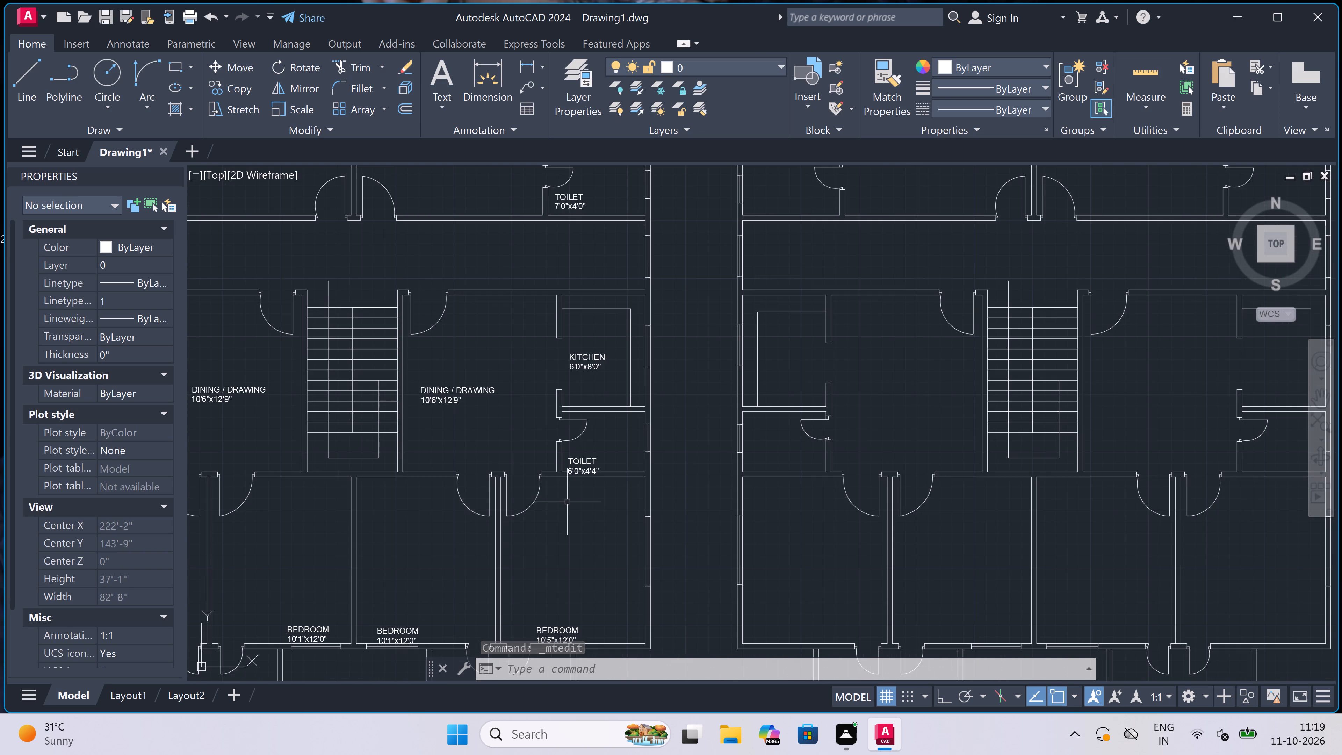
scroll(589, 449, "up", 3)
double_click(562, 502)
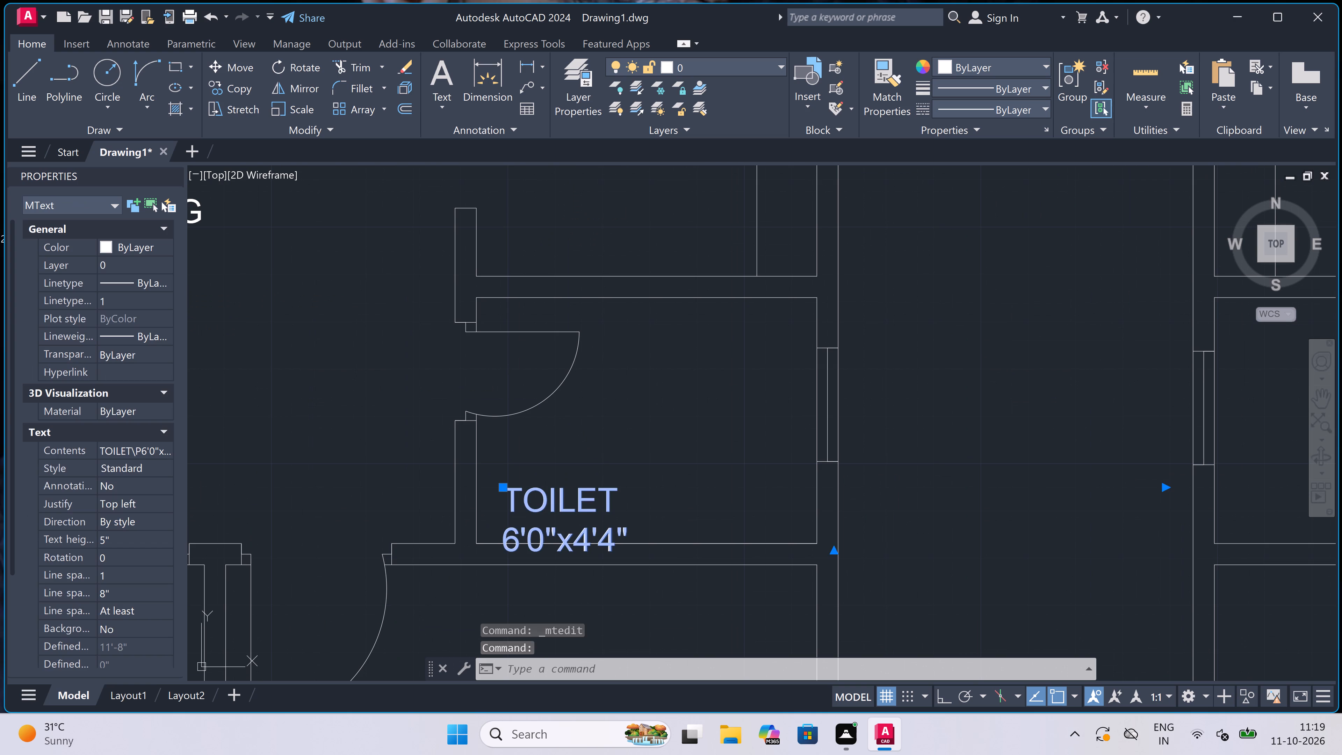
scroll(488, 455, "up", 1)
left_click(488, 442)
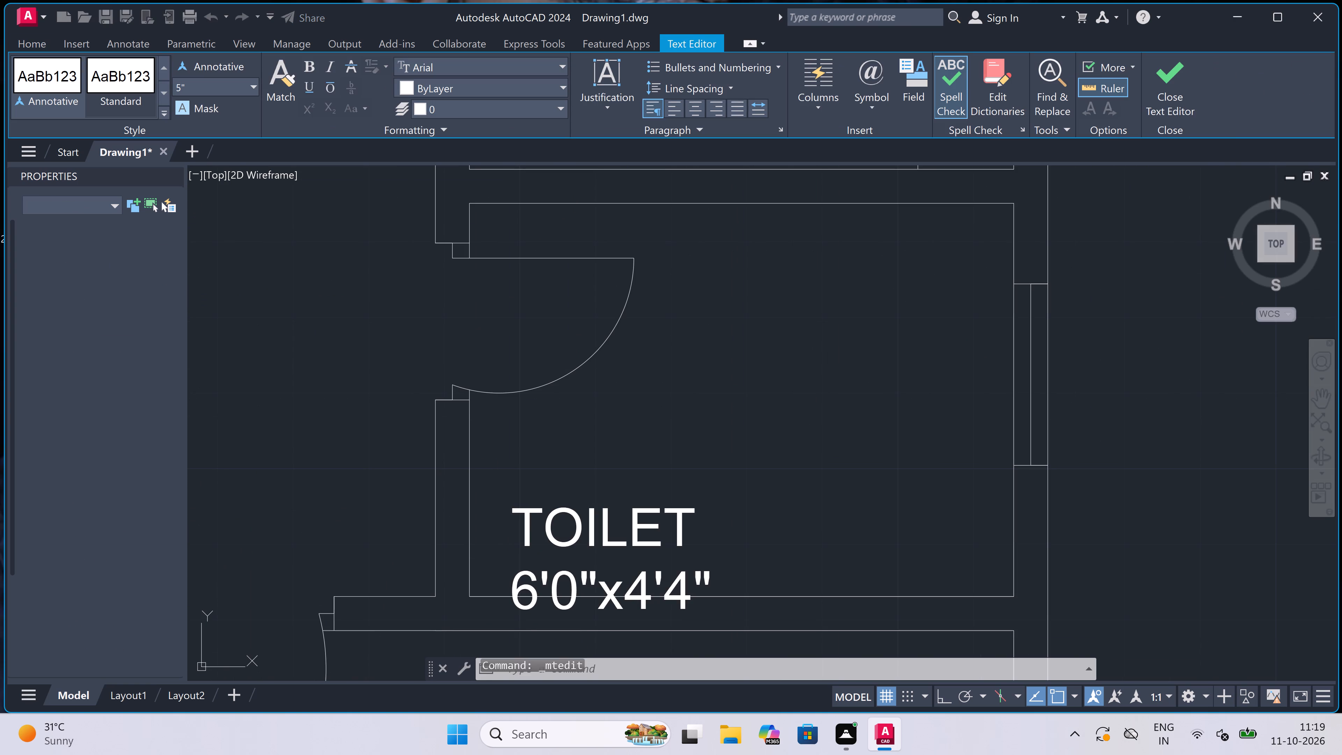
left_click(553, 516)
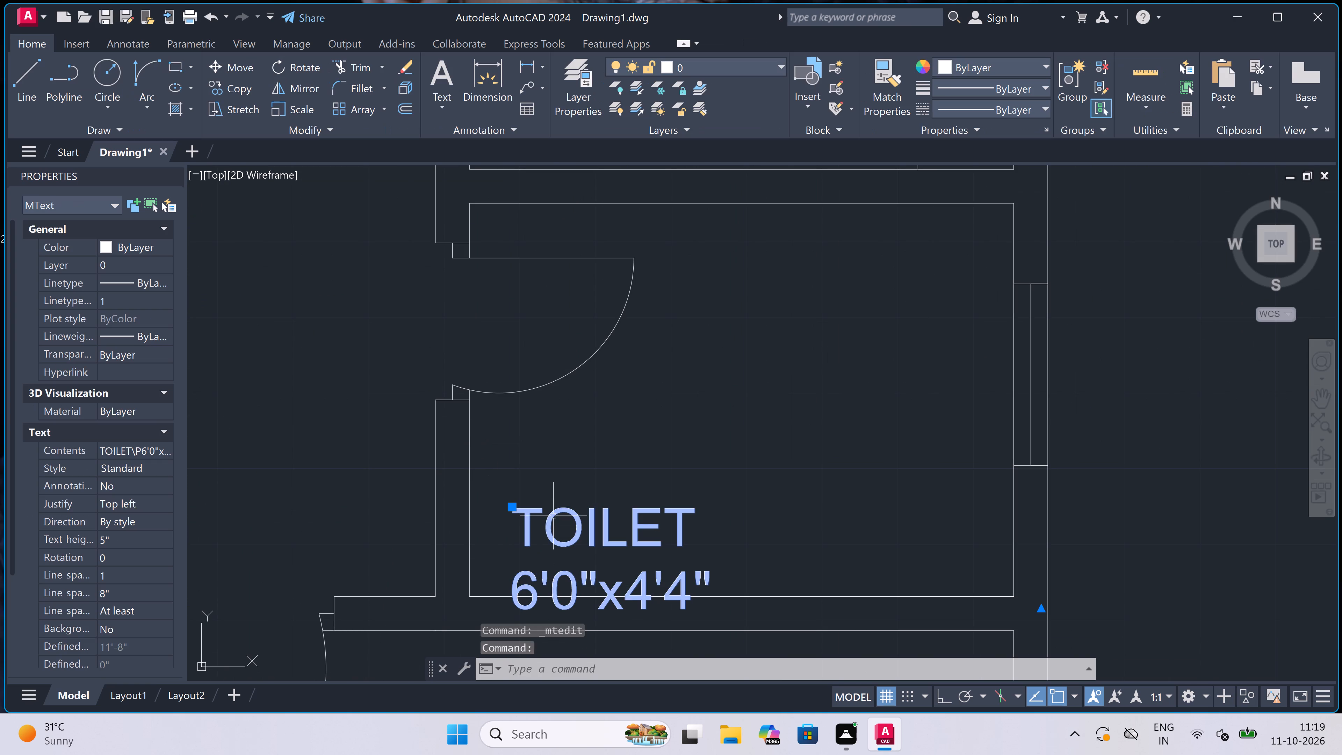
left_click_drag(511, 506, 511, 503)
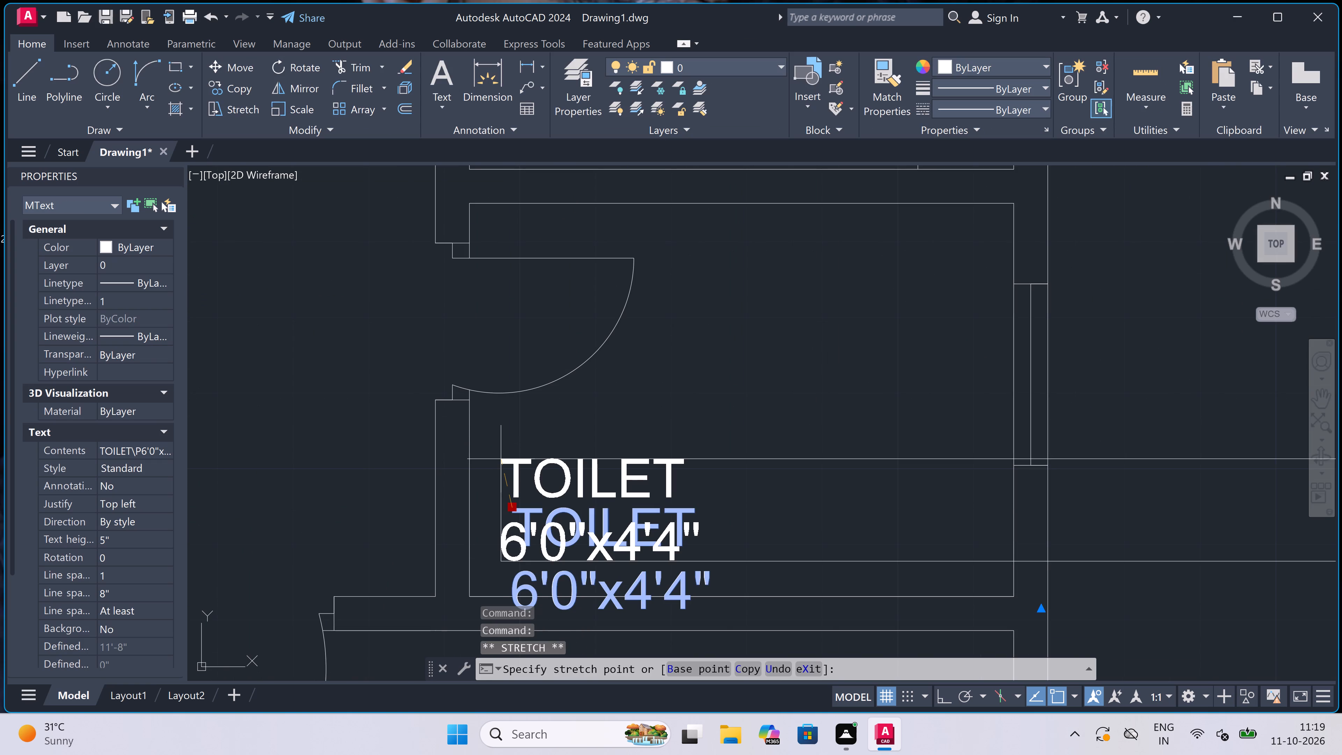
left_click(501, 452)
scroll(575, 453, "down", 4)
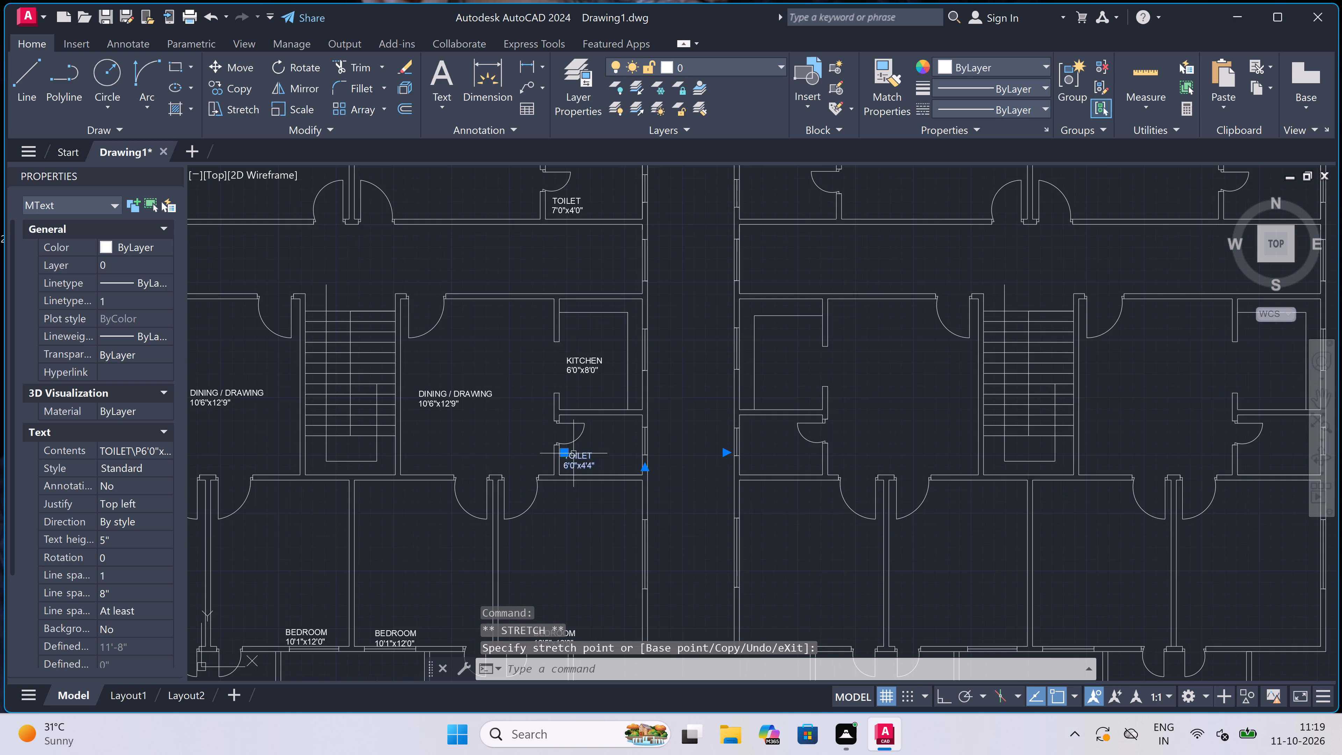
key("Escape")
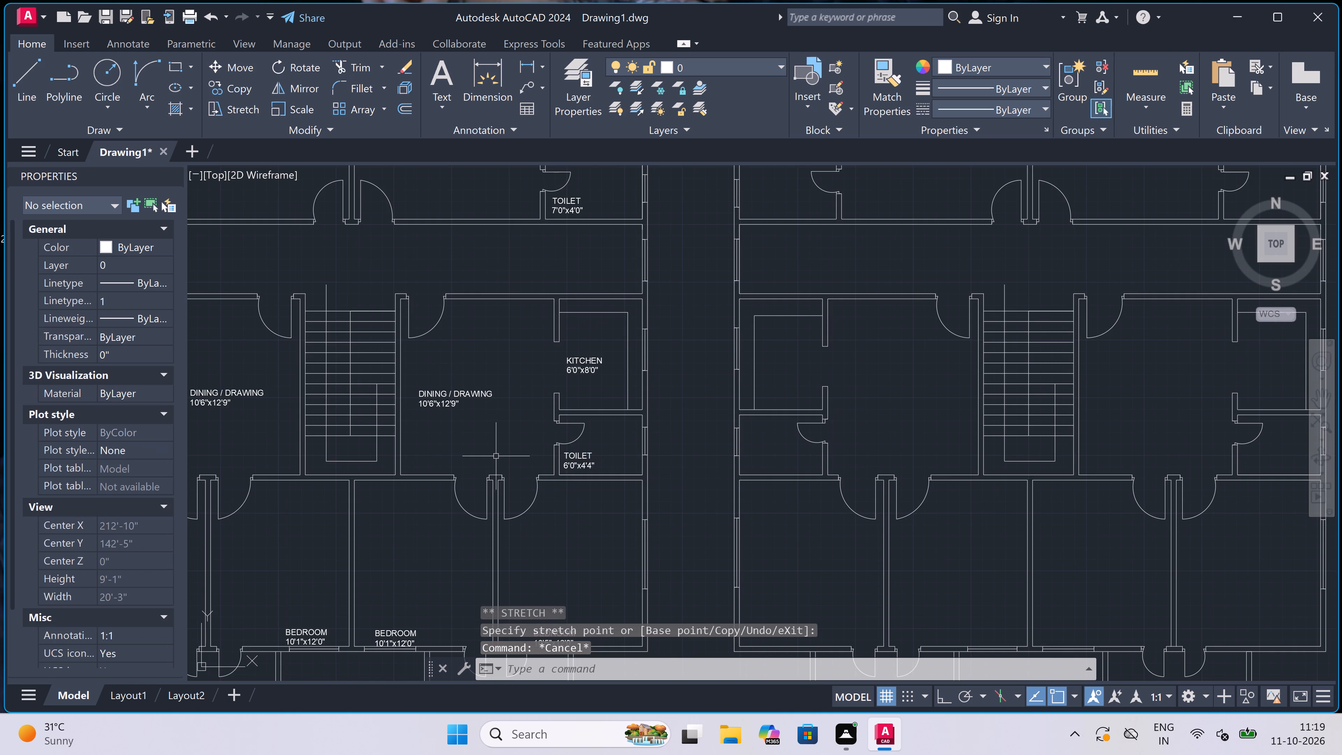
Move the TOILET, 6'0"x4'4" label left of the staircase up and slightly right so it sits inside its room.
scroll(496, 453, "down", 4)
scroll(428, 451, "up", 3)
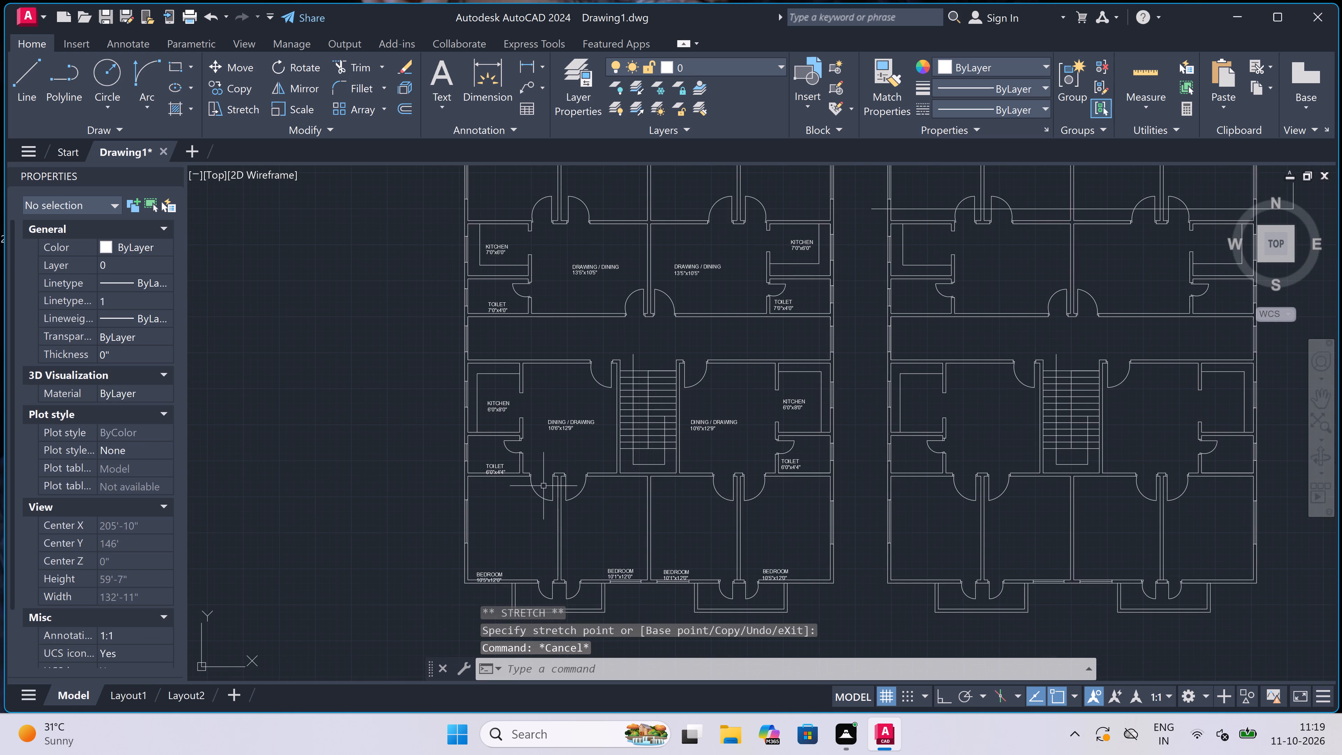
scroll(462, 450, "up", 3)
scroll(609, 543, "up", 1)
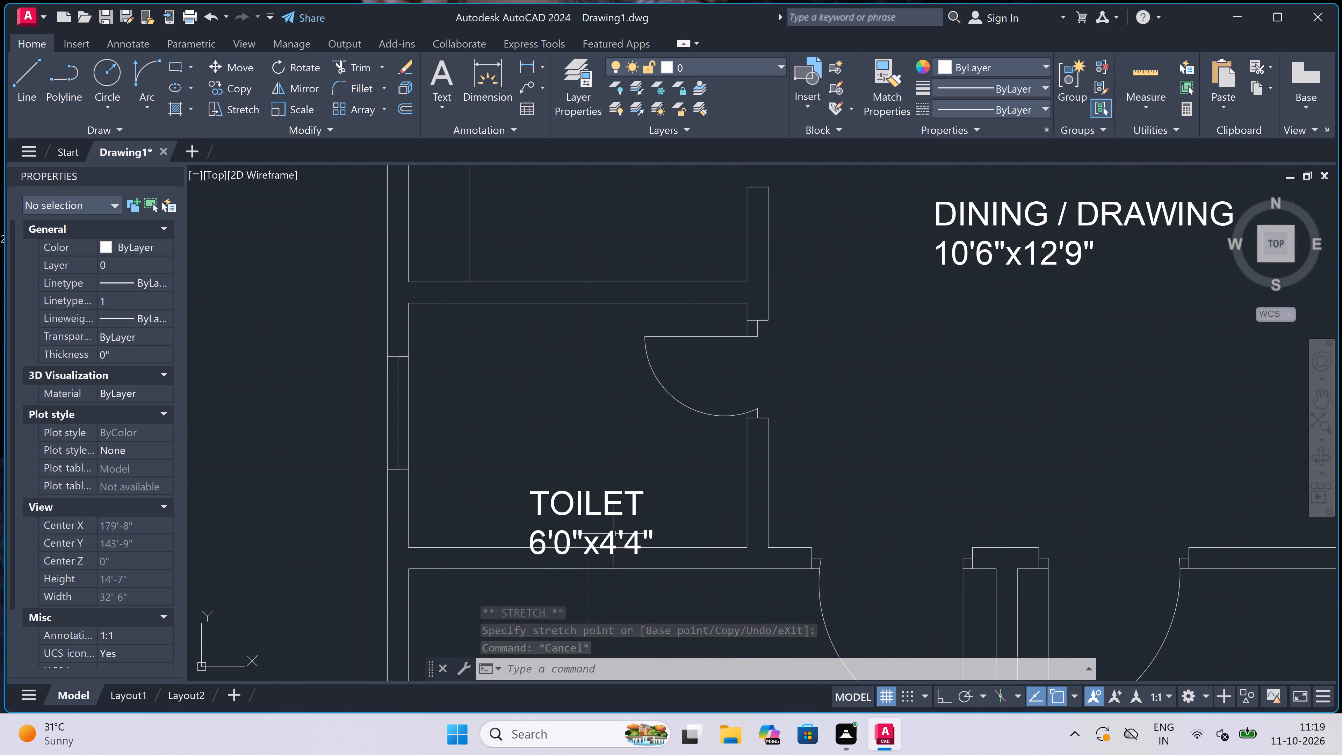
left_click(610, 496)
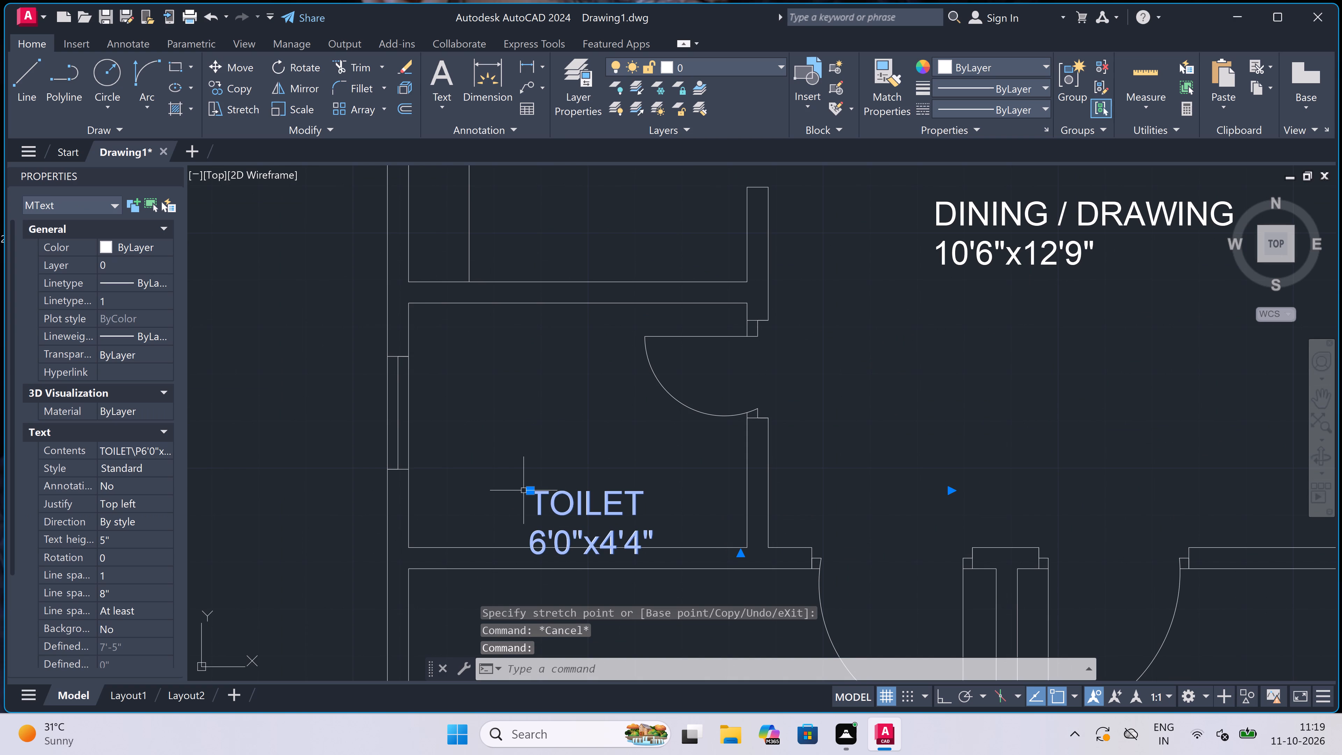
left_click(532, 490)
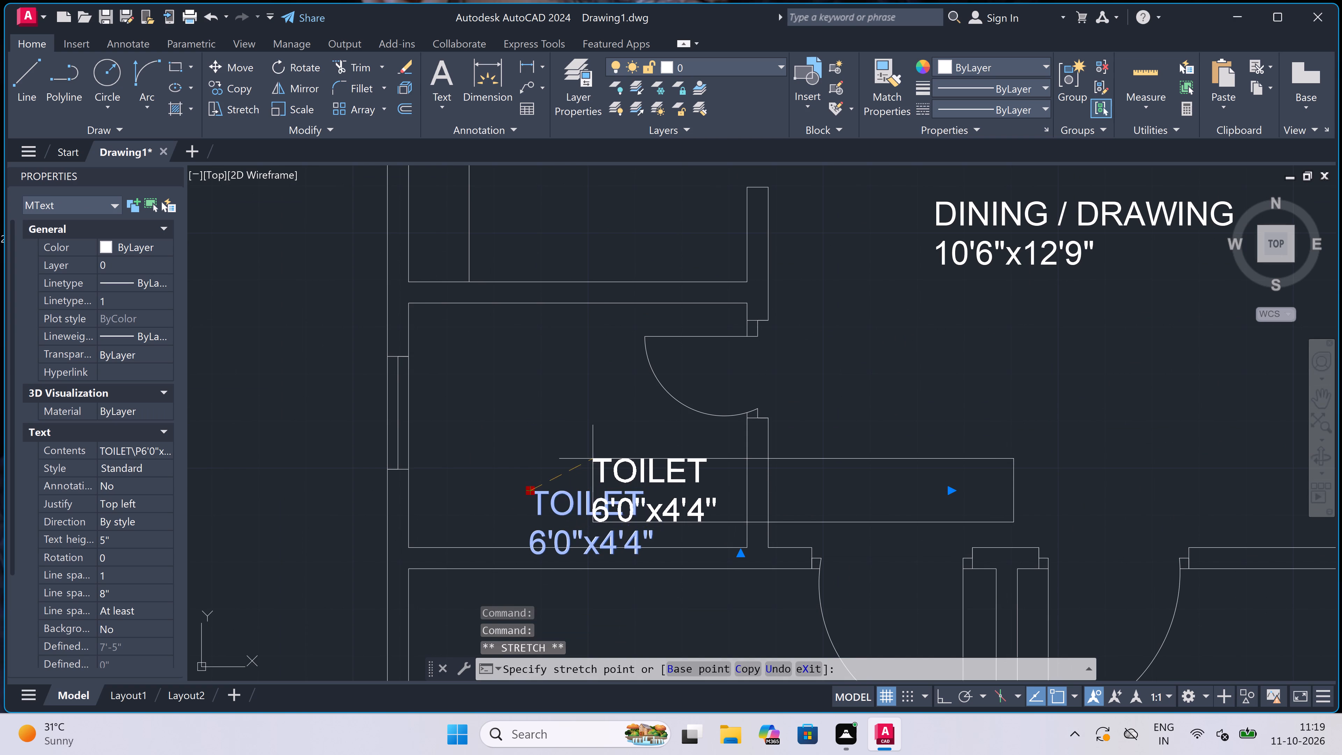
left_click(604, 456)
key("Escape")
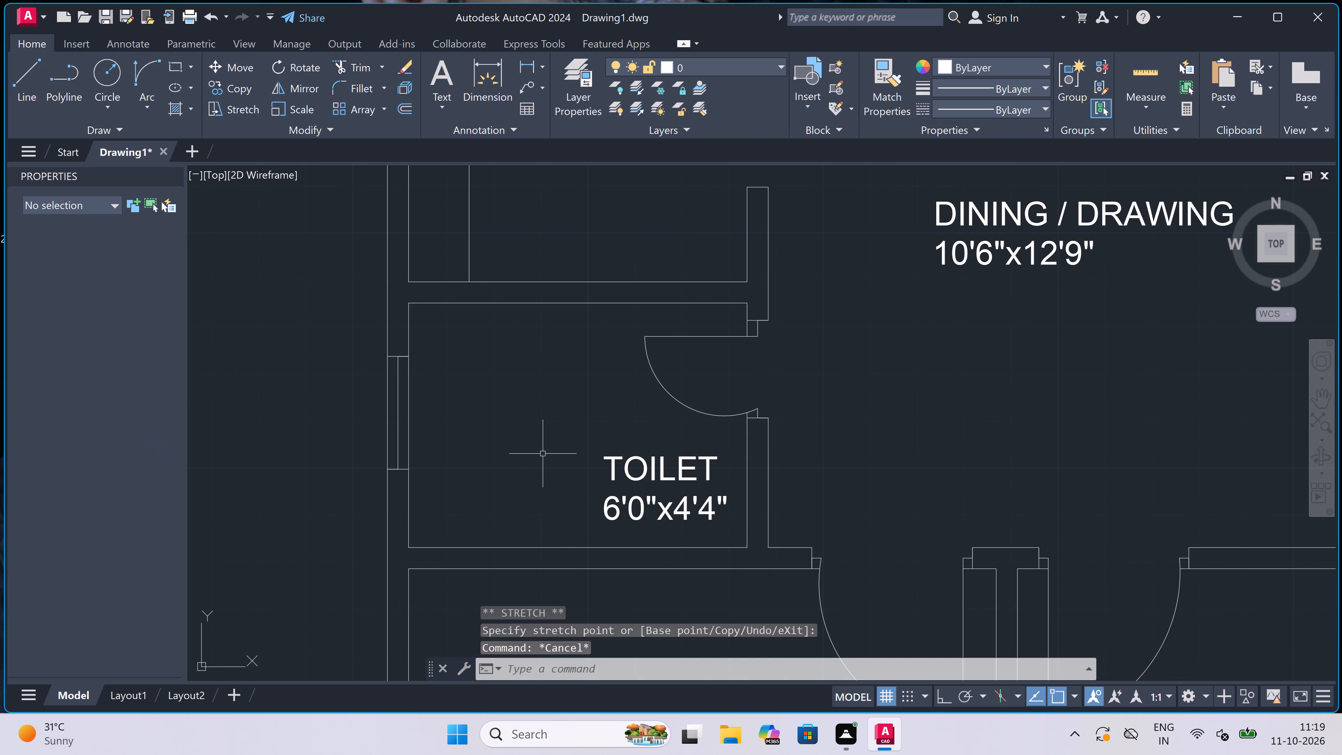
Move the left plan's lower-left corner BEDROOM, 10'5"x12'0" label up inside the room, clear of the bottom wall.
scroll(495, 398, "down", 3)
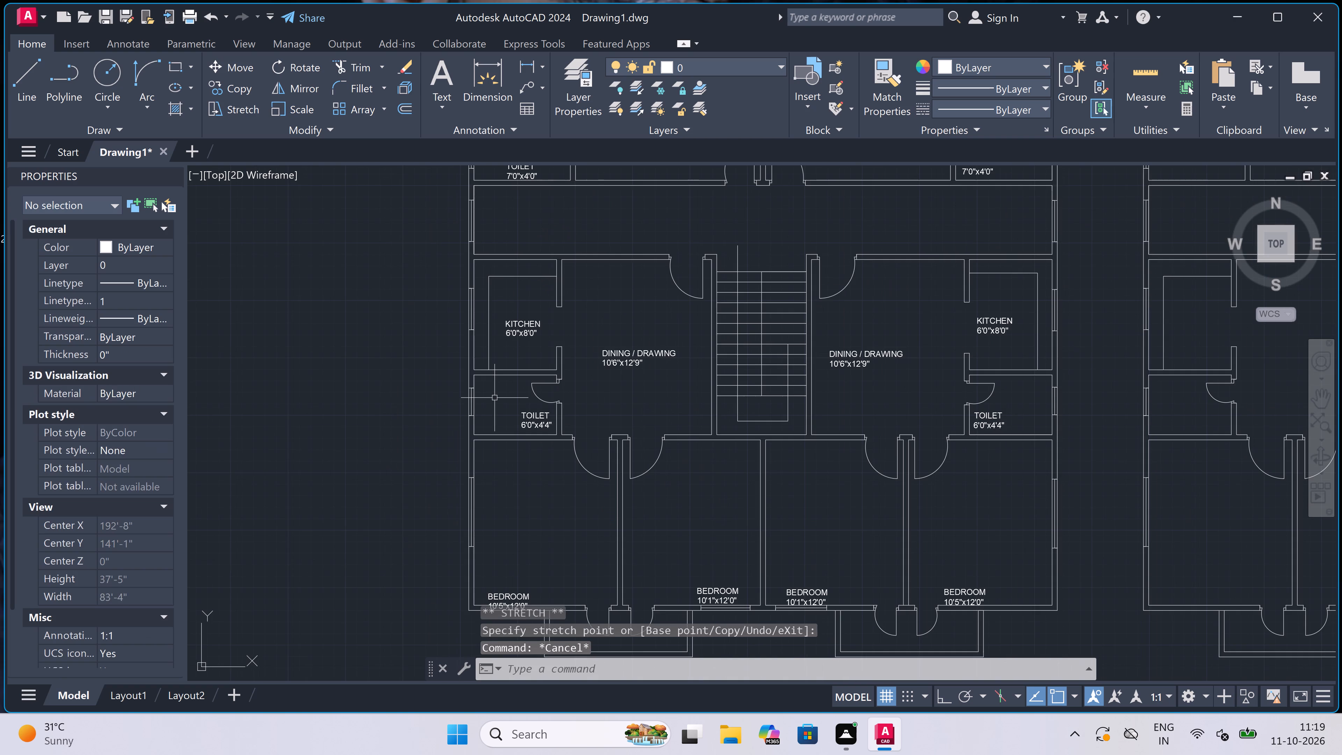
scroll(495, 398, "down", 3)
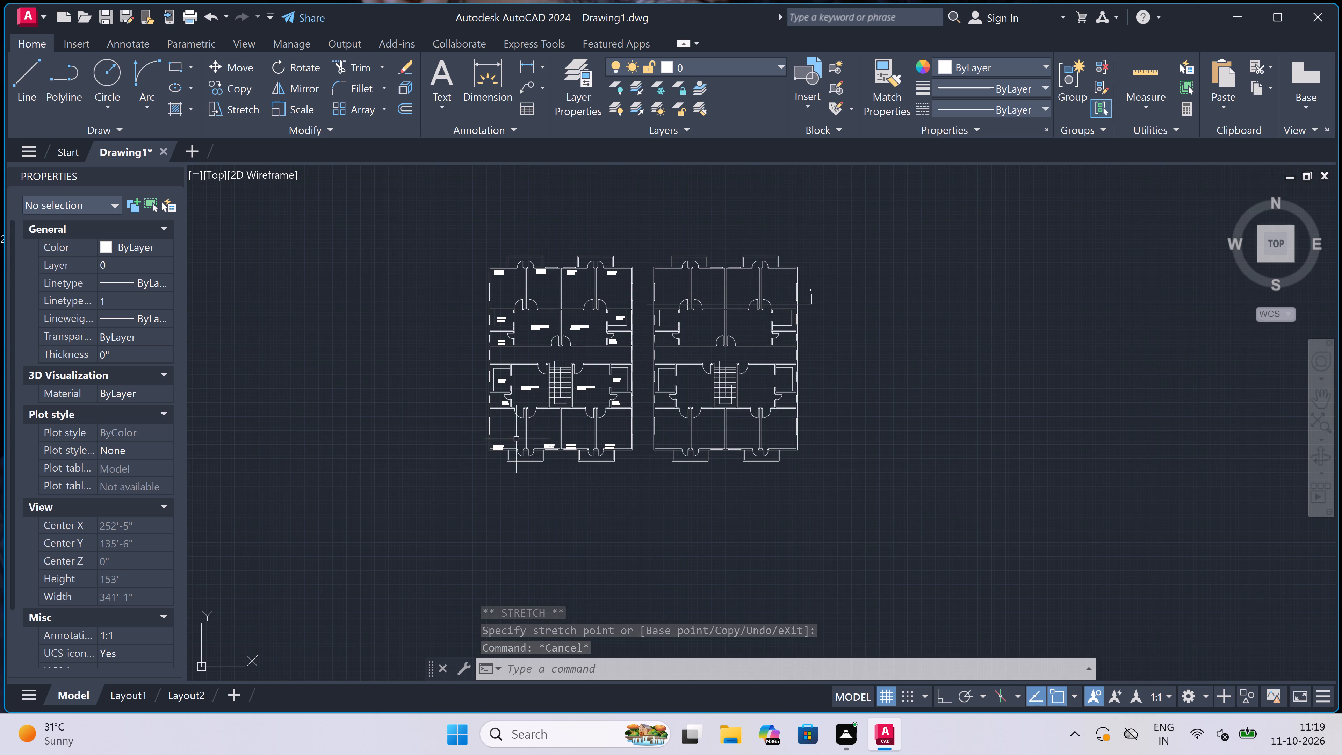
scroll(483, 473, "up", 3)
scroll(564, 352, "down", 4)
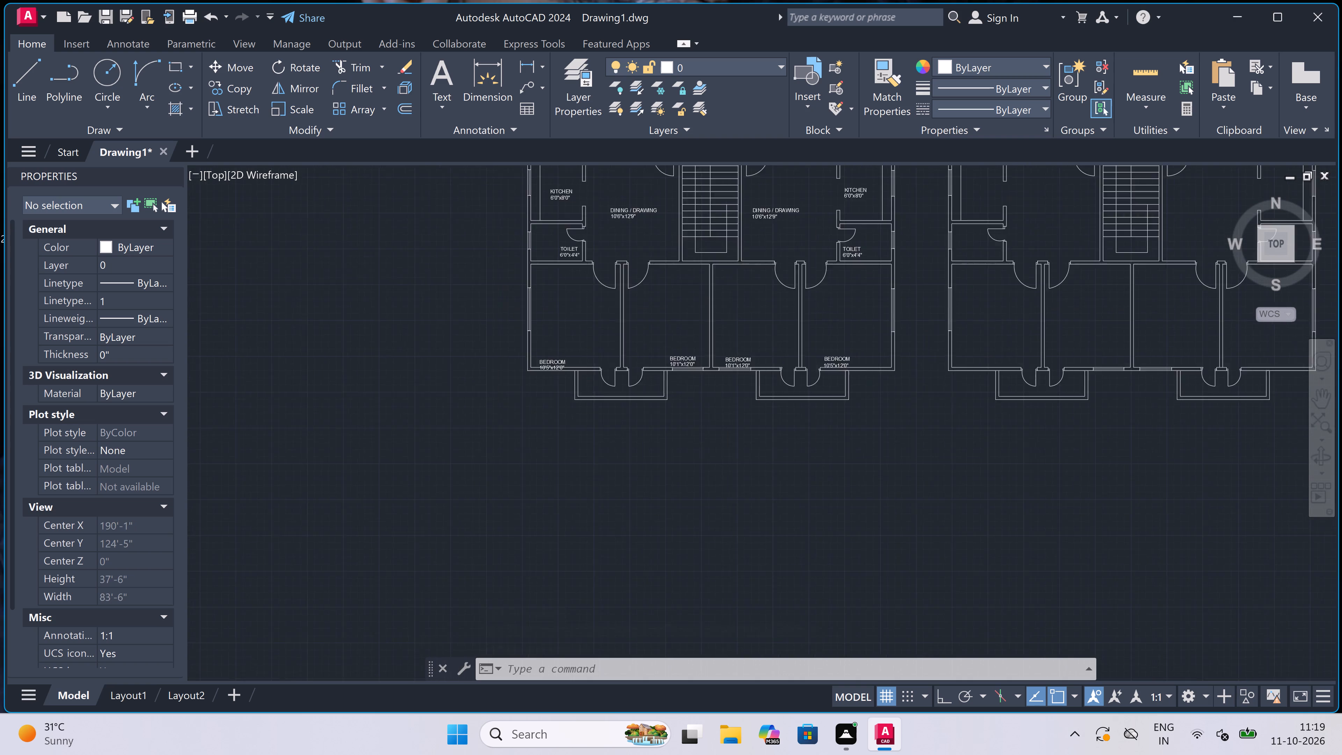
scroll(569, 327, "up", 5)
scroll(488, 563, "down", 3)
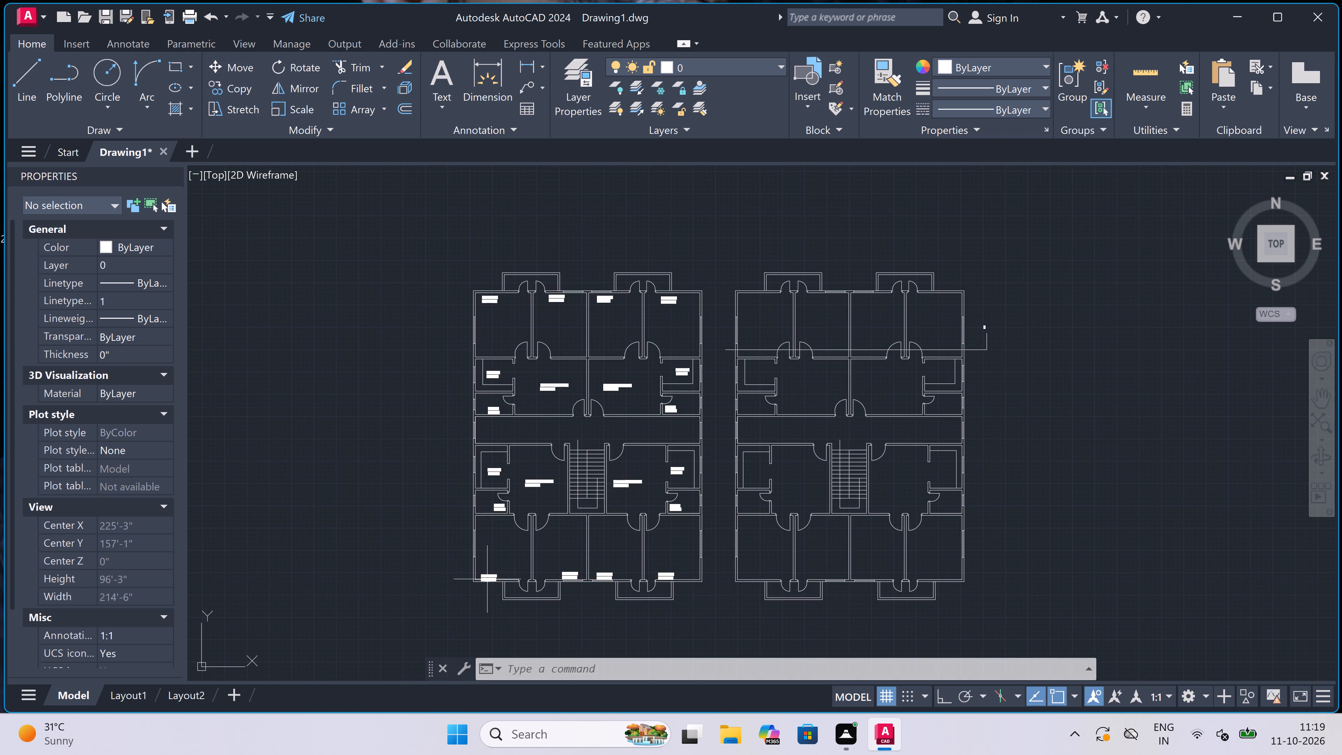
scroll(487, 579, "up", 4)
left_click(455, 561)
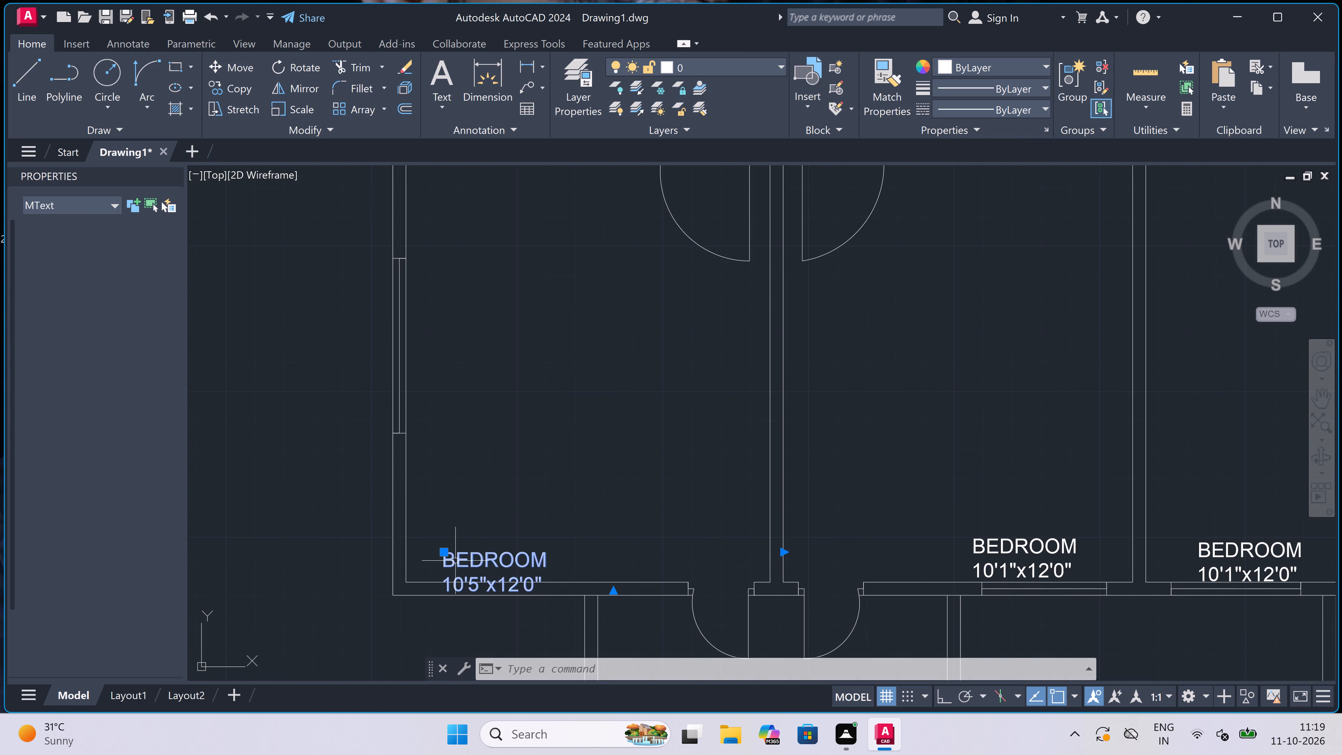
left_click(440, 551)
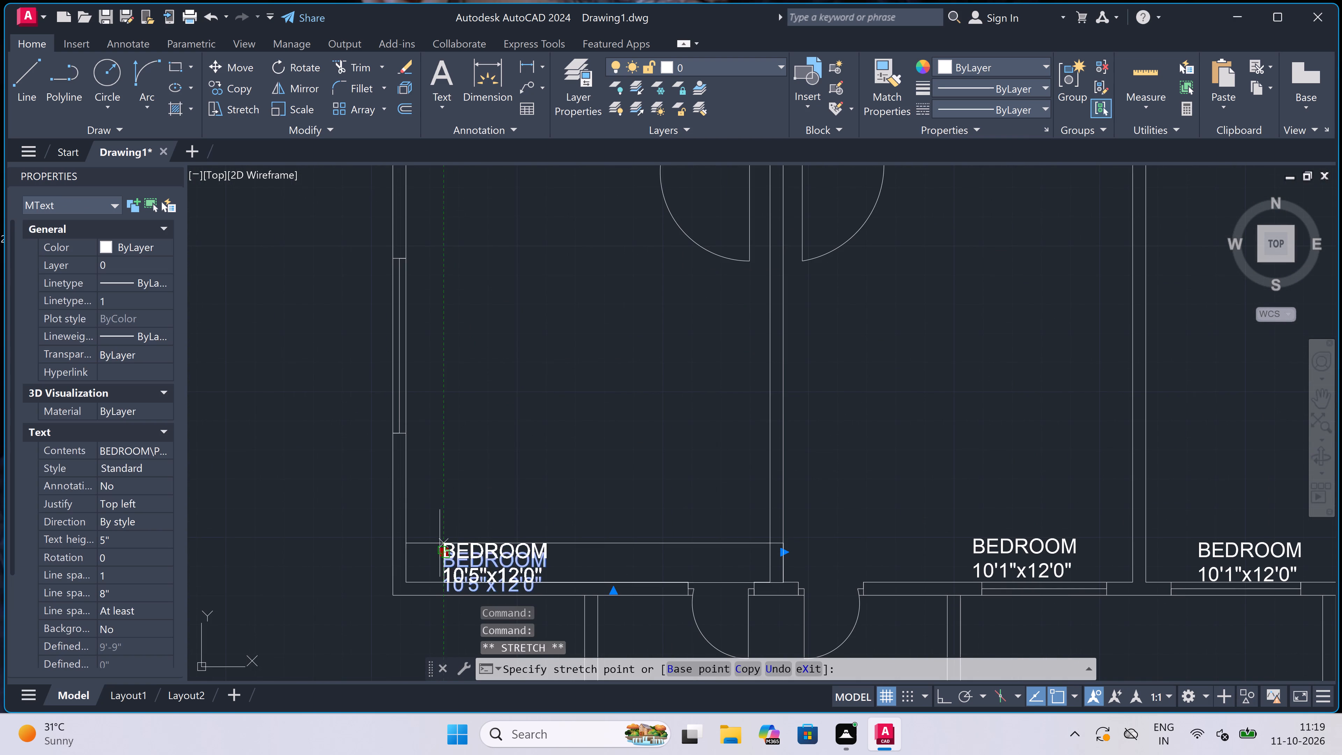
scroll(438, 532, "up", 1)
left_click(438, 524)
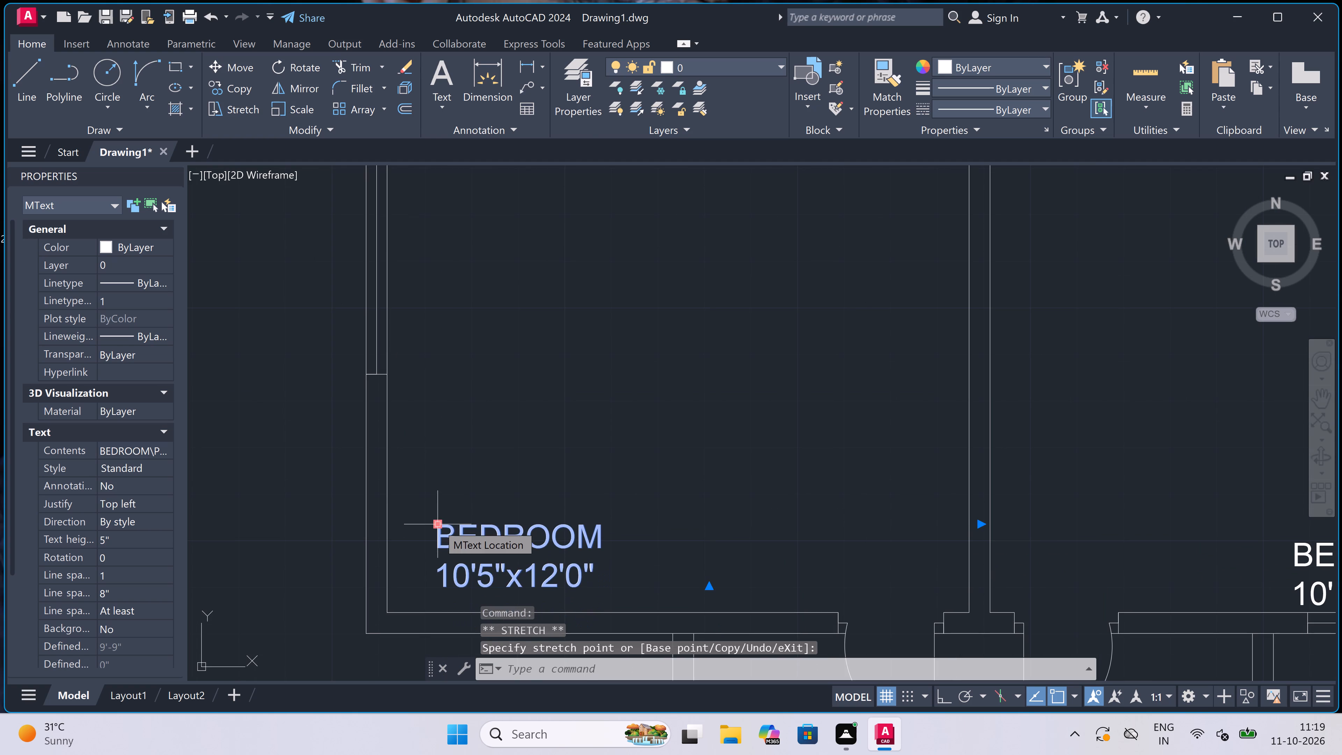
key("Escape")
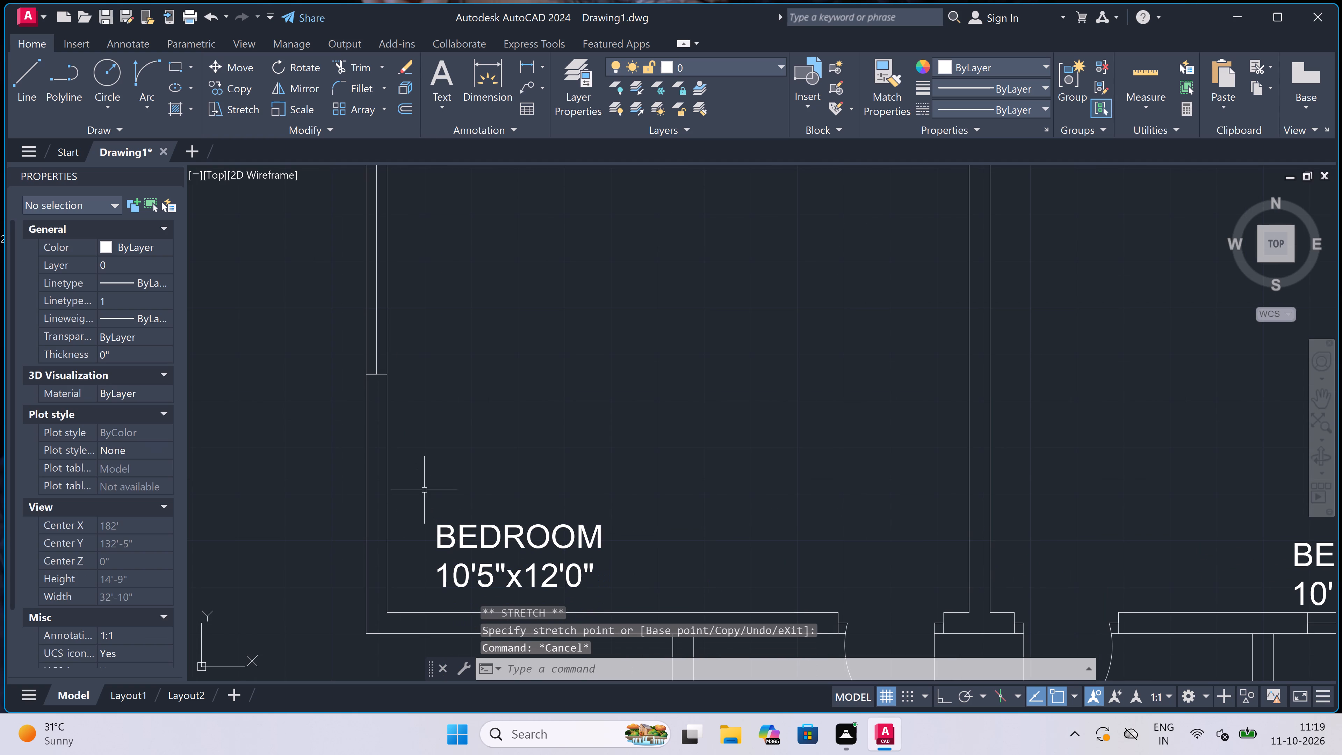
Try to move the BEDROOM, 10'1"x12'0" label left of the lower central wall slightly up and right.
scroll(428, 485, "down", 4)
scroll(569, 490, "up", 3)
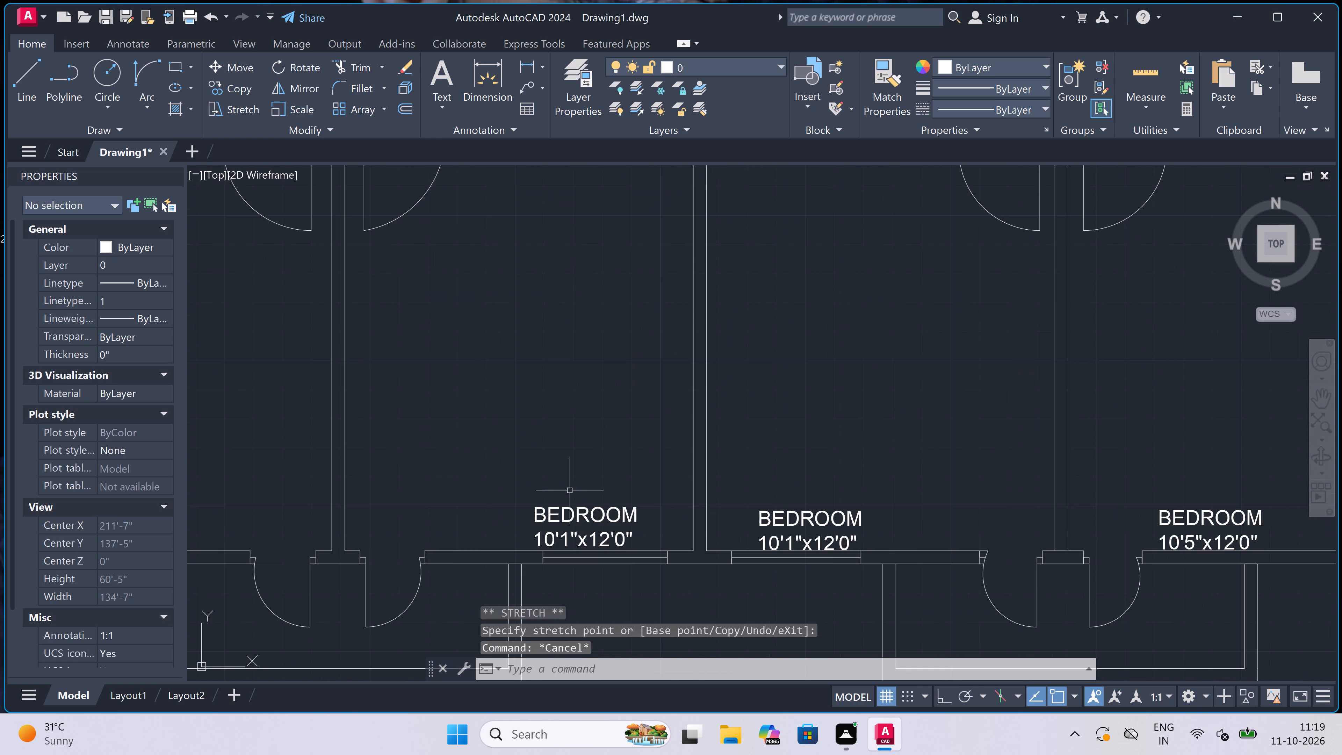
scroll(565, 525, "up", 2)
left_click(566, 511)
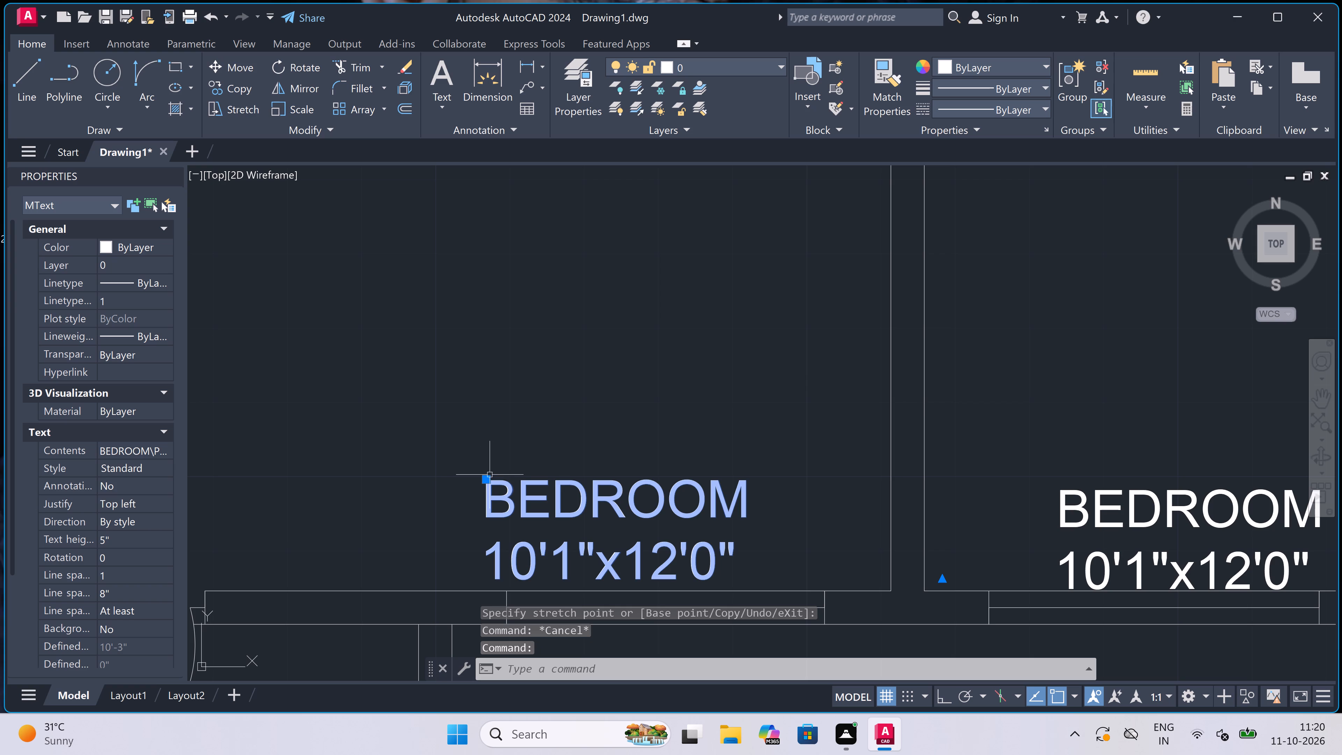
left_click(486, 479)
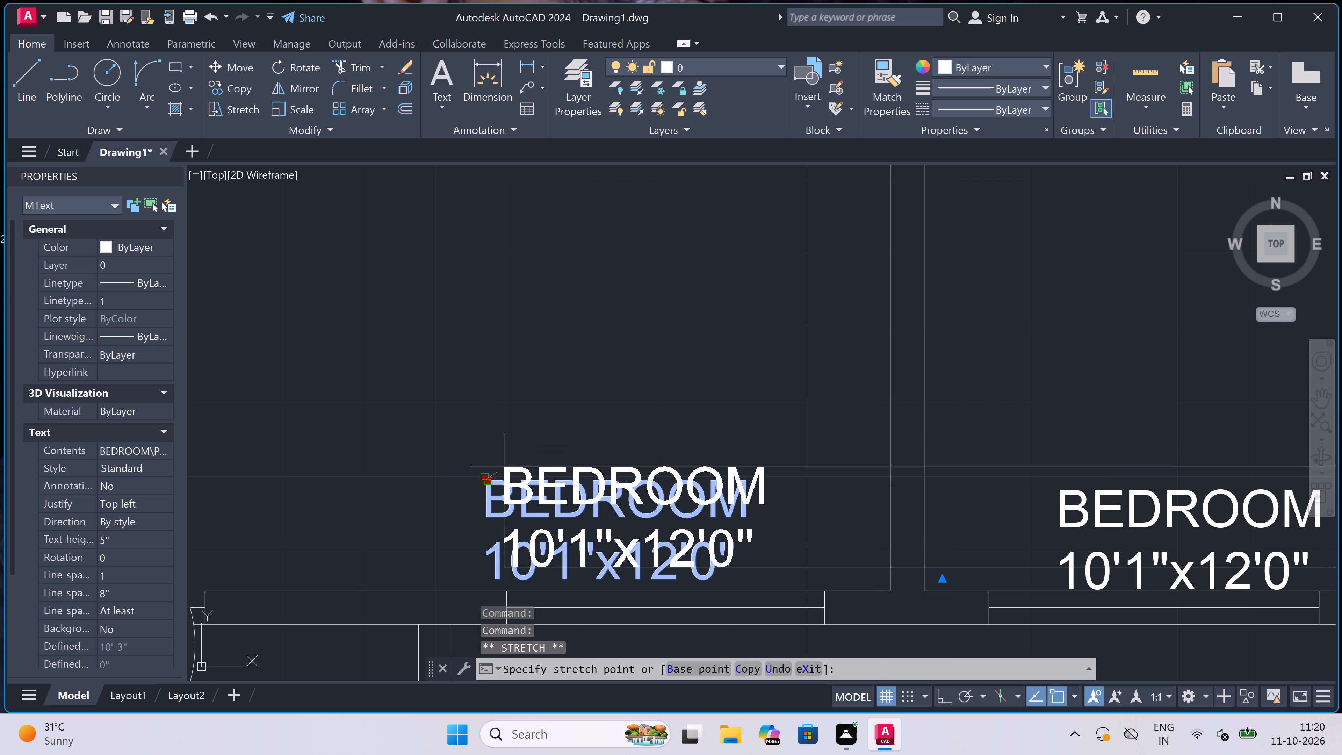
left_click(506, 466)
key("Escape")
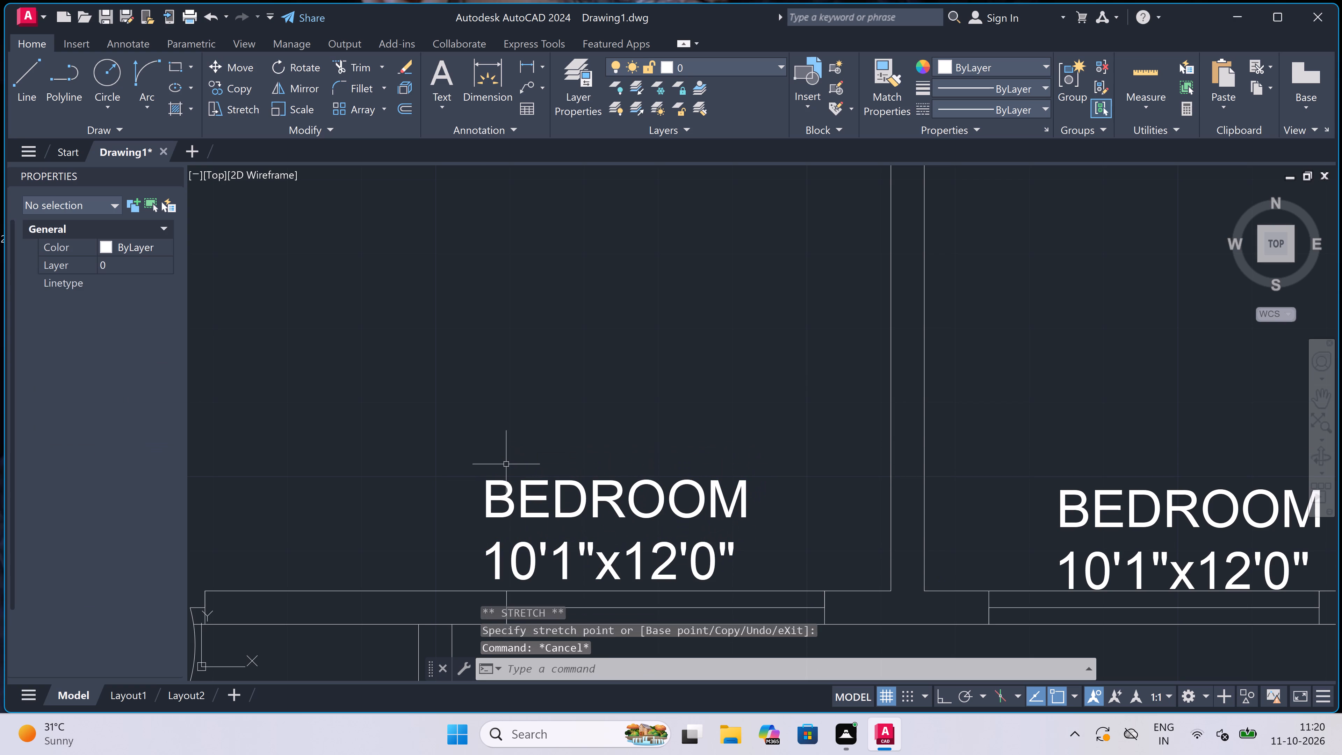
Move the BEDROOM, 10'1"x12'0" label right of the lower central wall up and left, clear of the bottom wall.
scroll(506, 464, "down", 3)
scroll(613, 474, "up", 1)
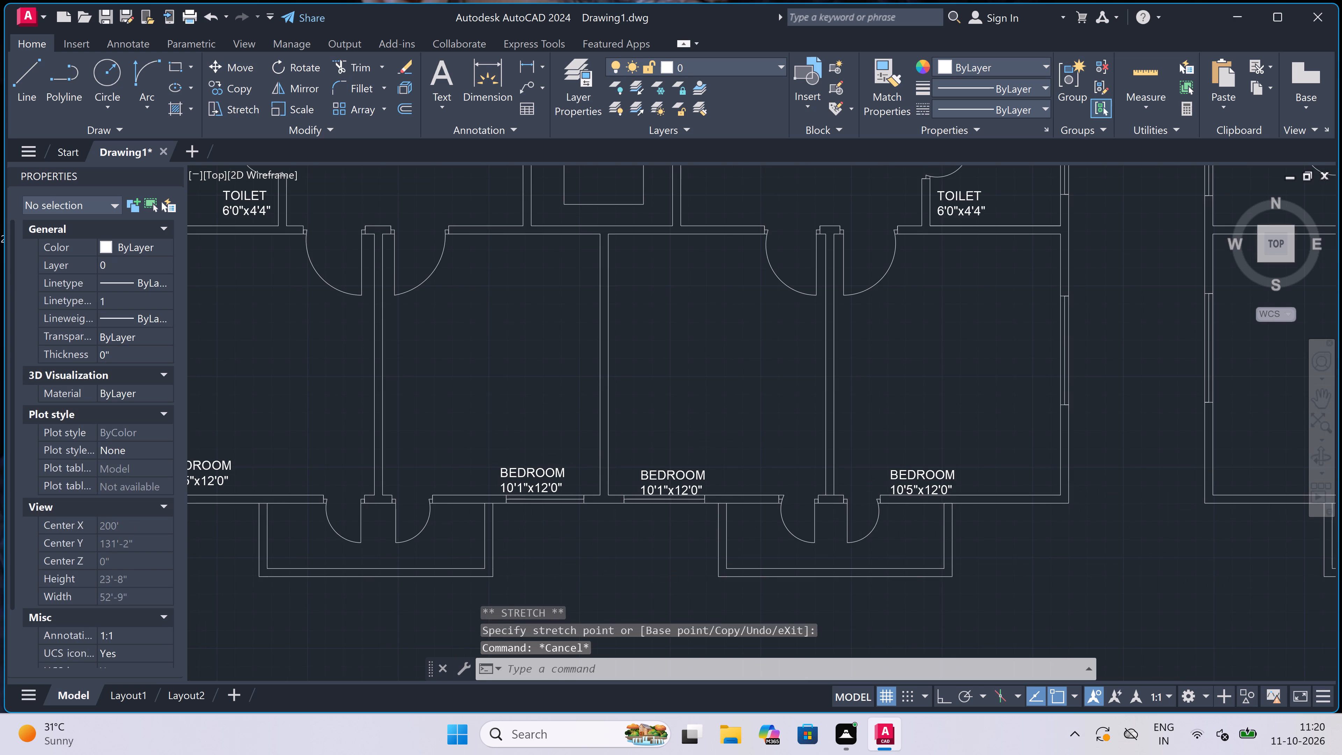
scroll(613, 474, "up", 1)
scroll(784, 474, "up", 1)
left_click(744, 476)
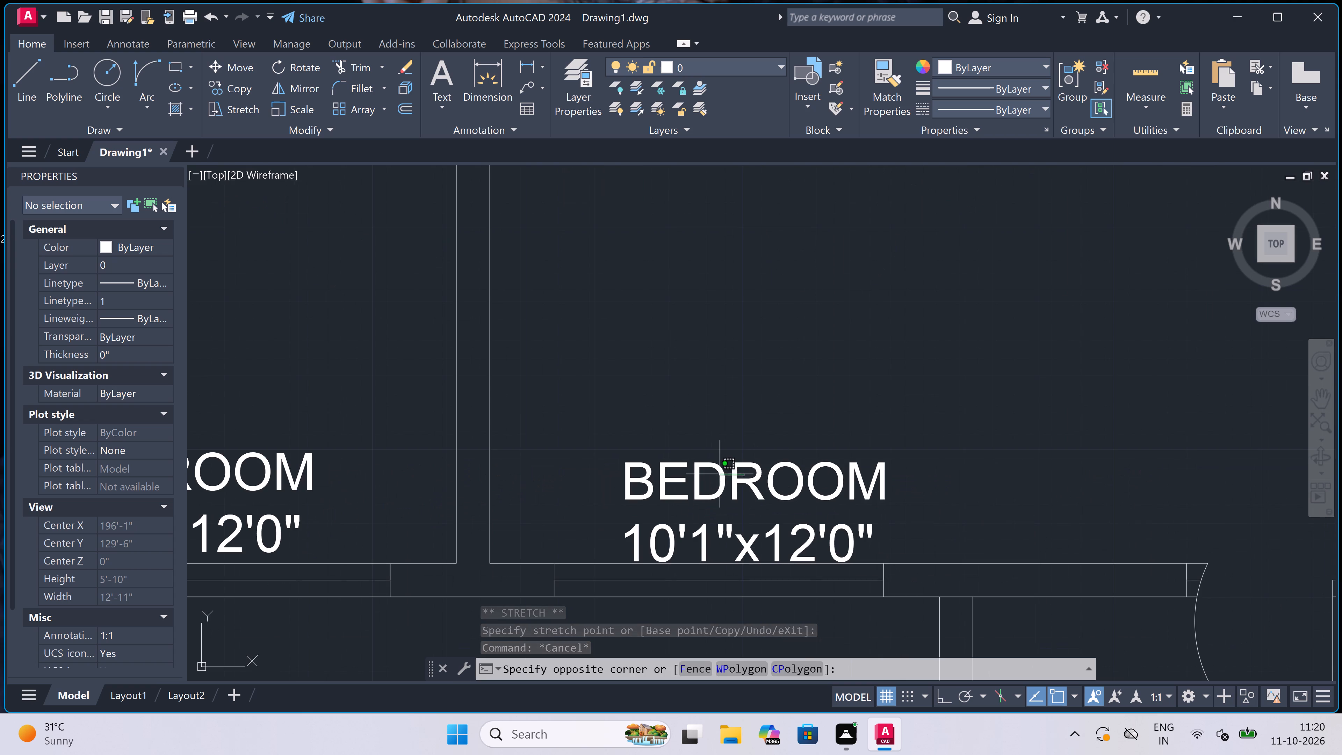
left_click(639, 470)
double_click(628, 461)
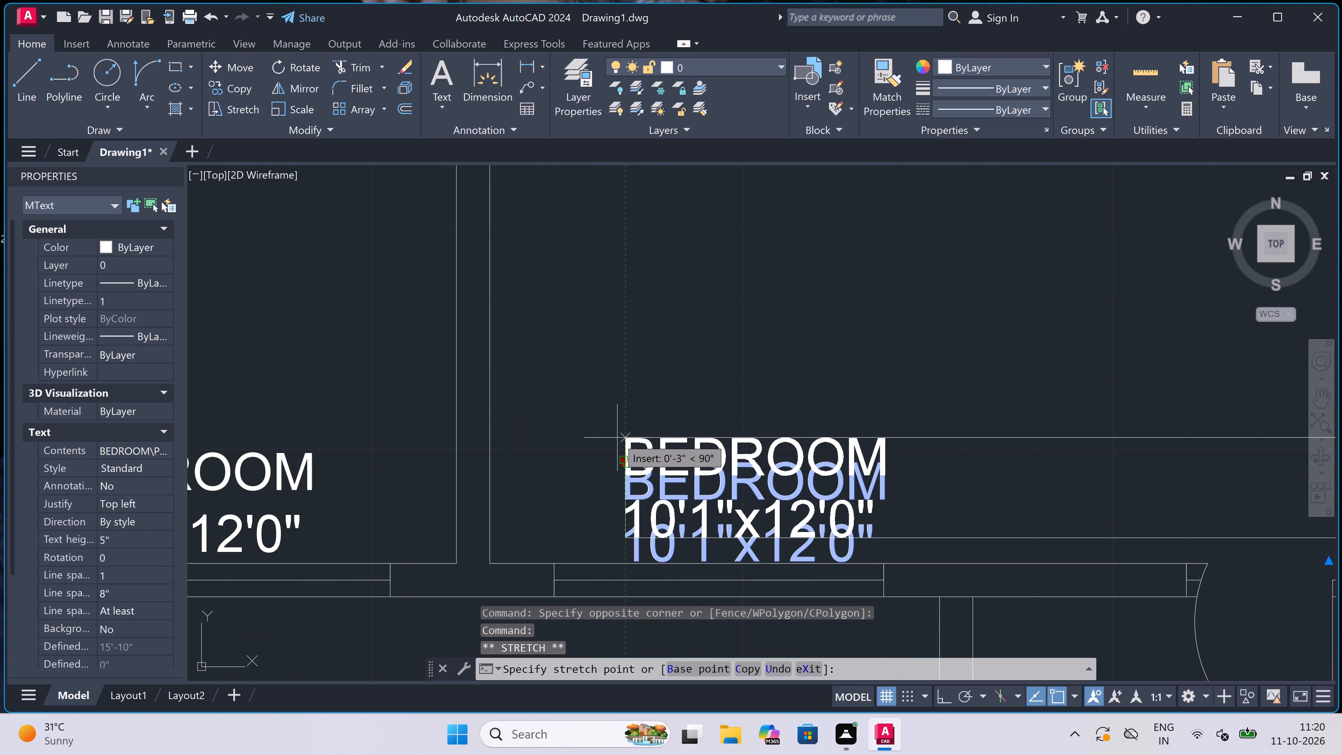
left_click(565, 433)
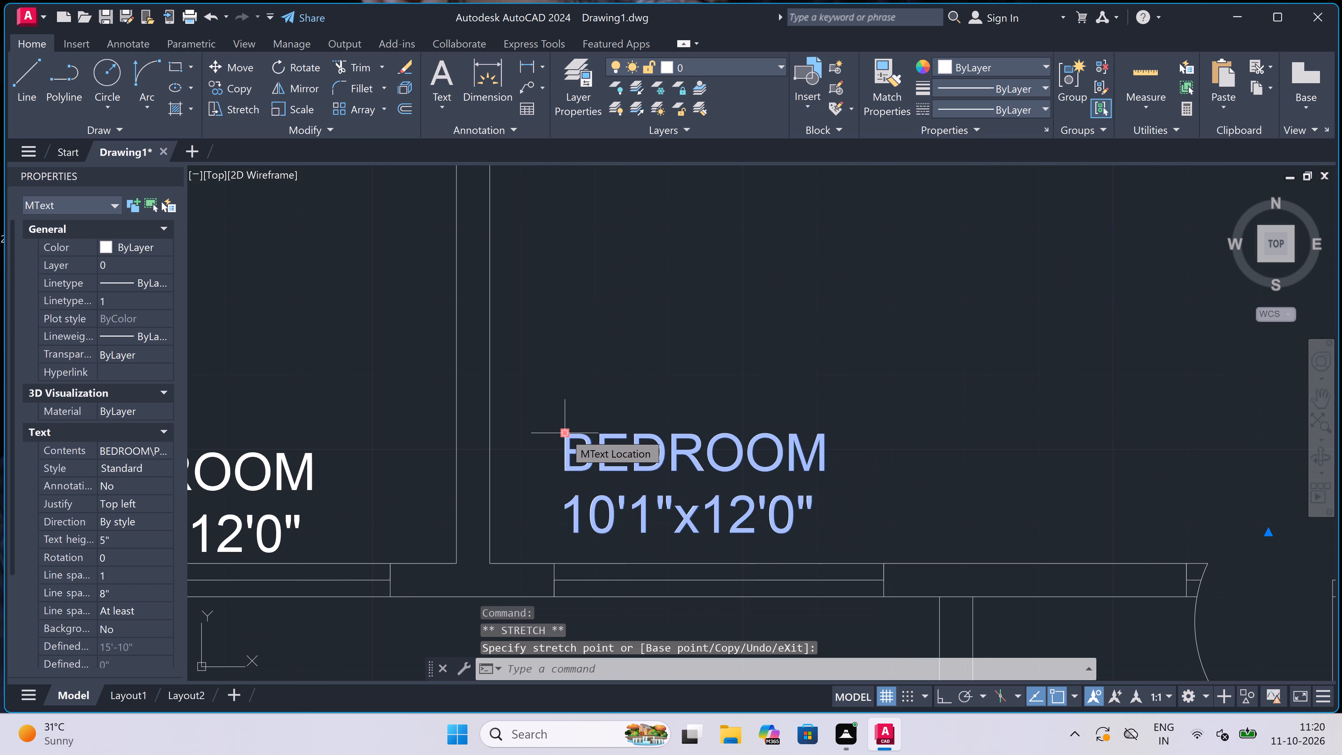
key("Escape")
Move the left plan's lower-right corner BEDROOM, 10'5"x12'0" label up and right, clear of the bottom wall.
scroll(567, 432, "down", 4)
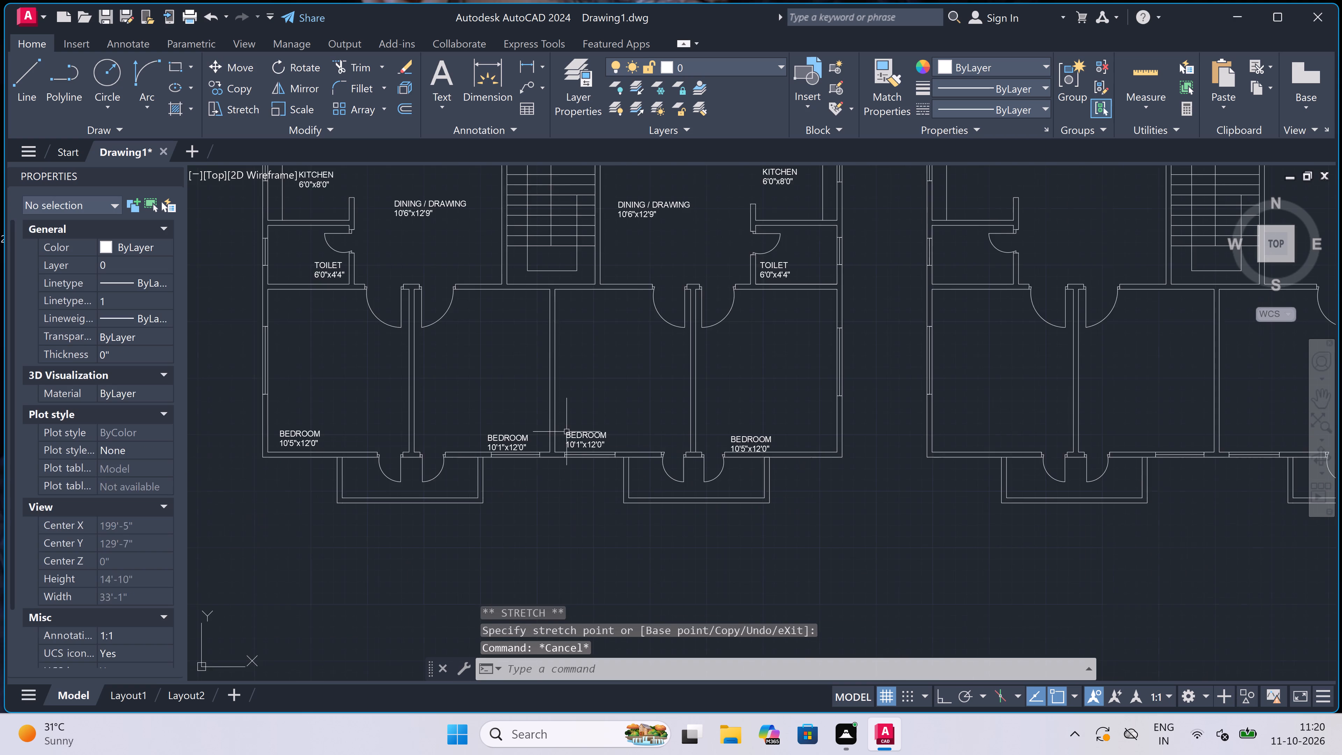
scroll(568, 430, "down", 3)
scroll(628, 424, "up", 3)
scroll(562, 457, "up", 3)
left_click(534, 481)
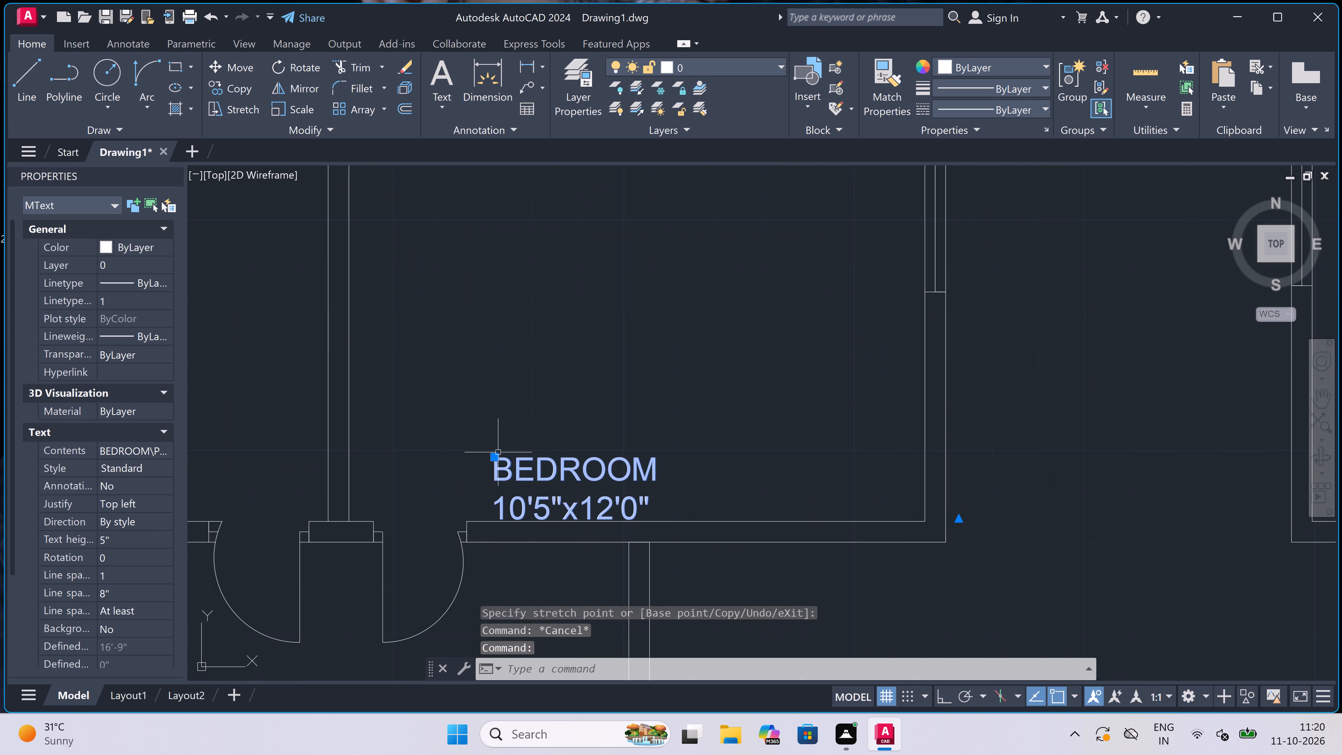
double_click(493, 456)
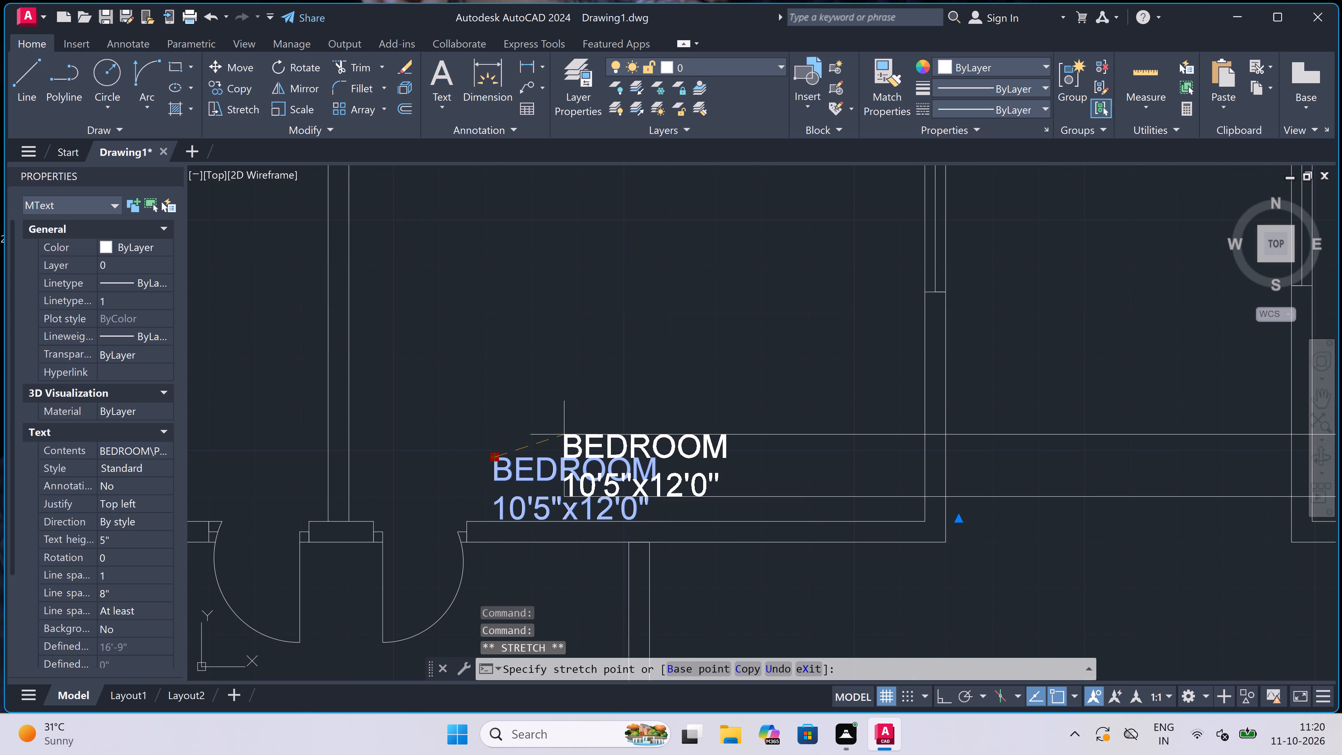
scroll(570, 438, "up", 2)
left_click(594, 451)
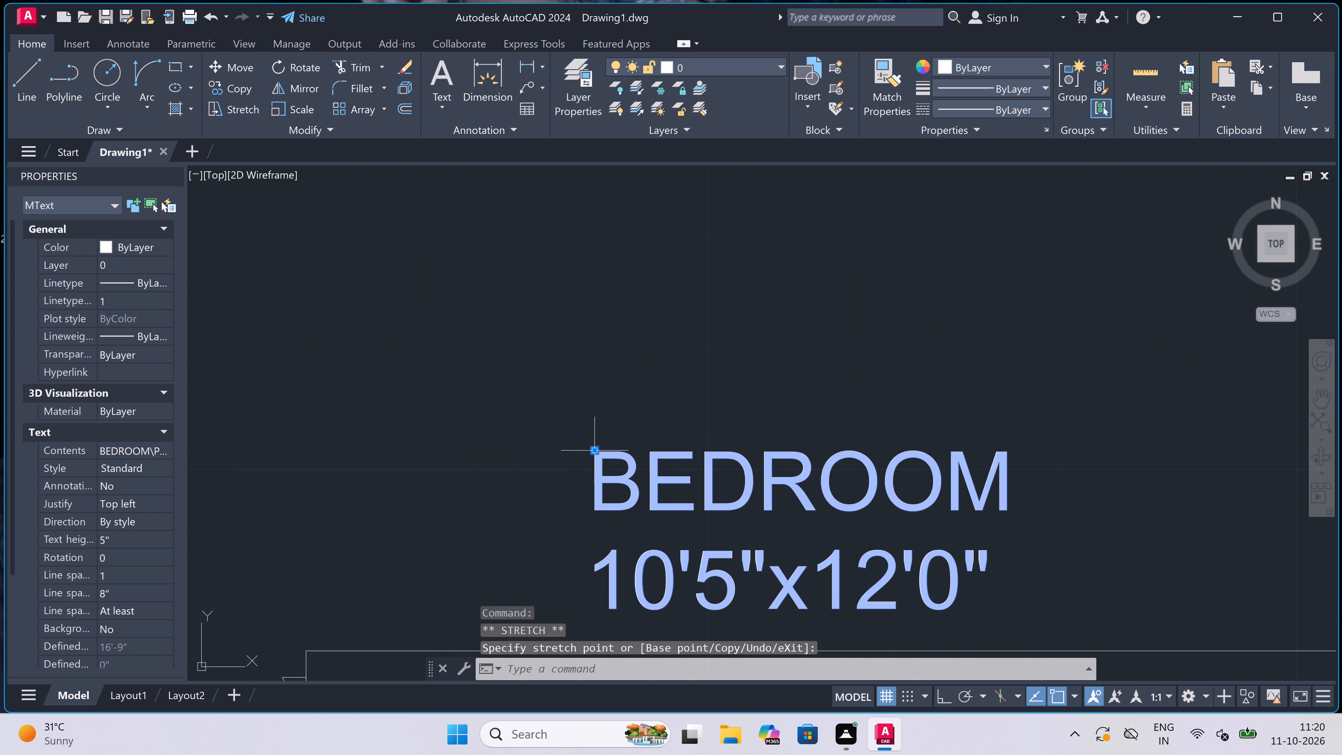
key("Escape")
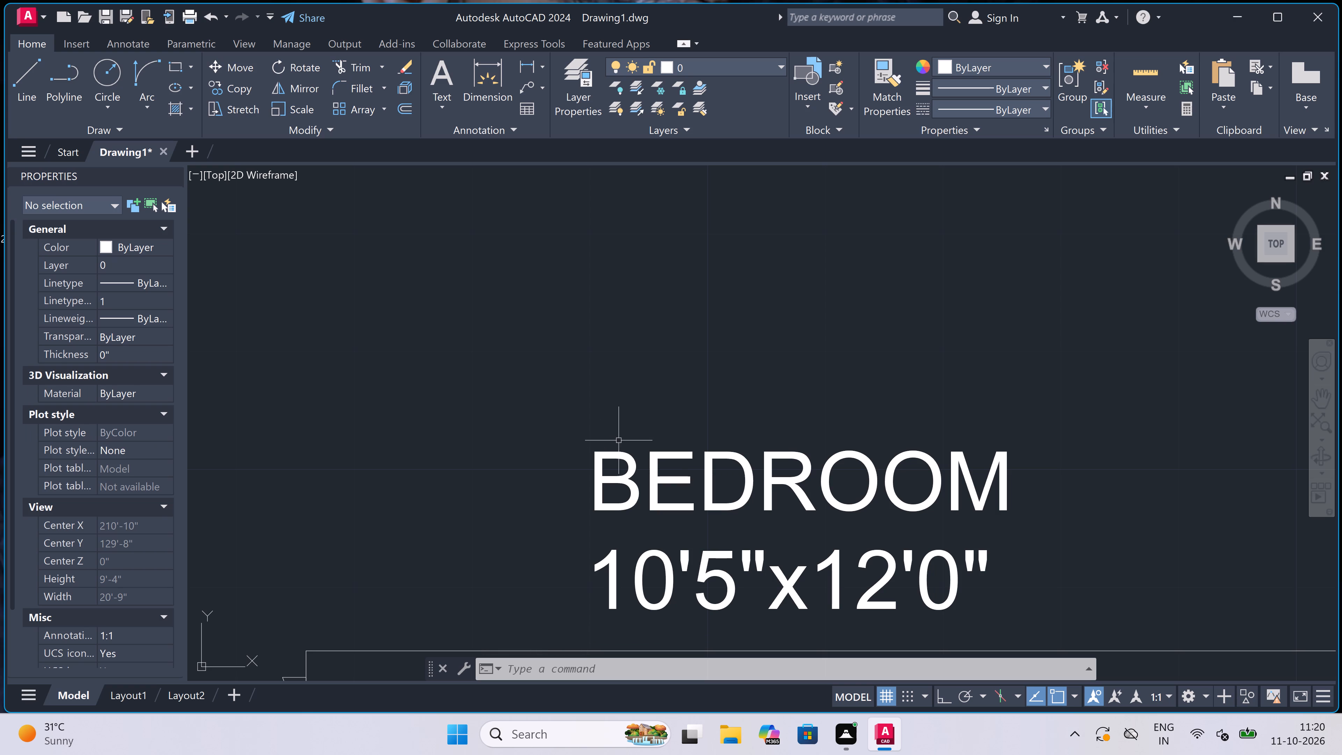
Move the BEDROOM, 10'1"x12'0" label left of the lower central wall up and slightly right, away from the bottom wall.
scroll(625, 468, "down", 7)
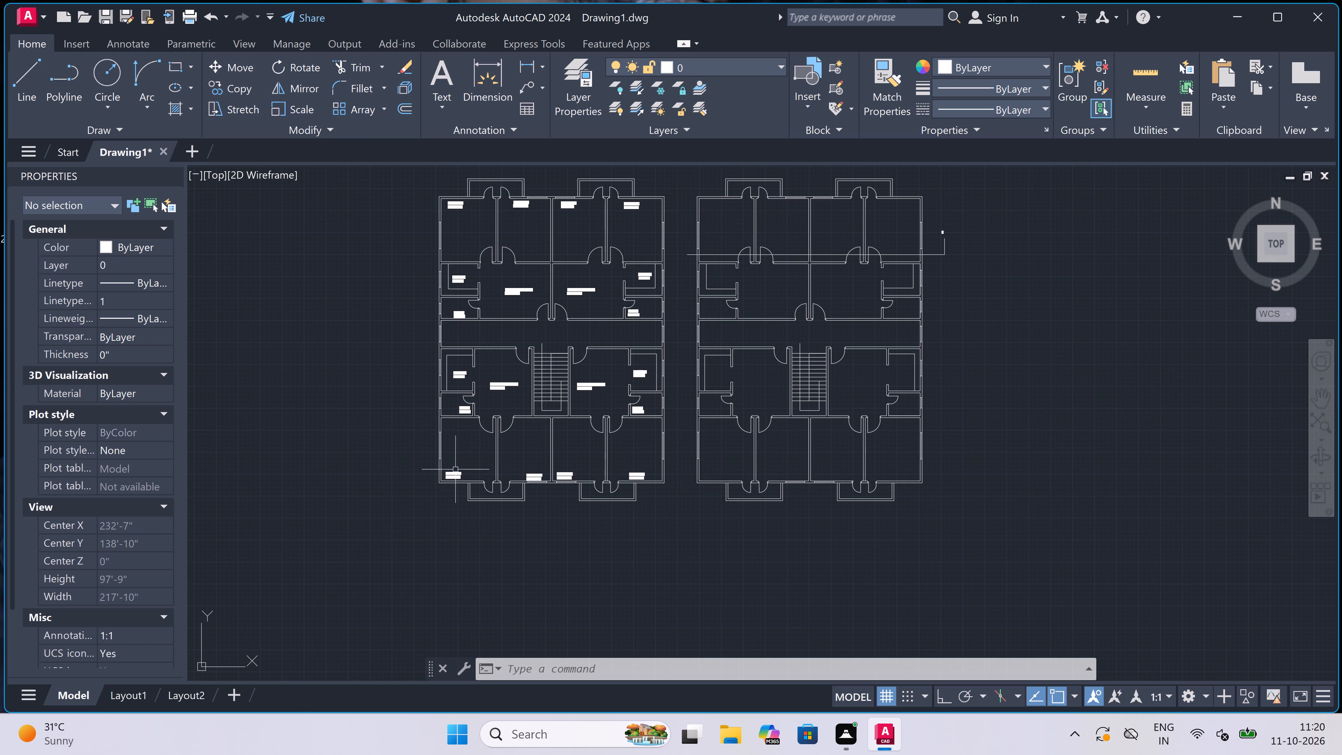
scroll(455, 469, "up", 4)
scroll(933, 569, "down", 2)
scroll(1012, 537, "up", 3)
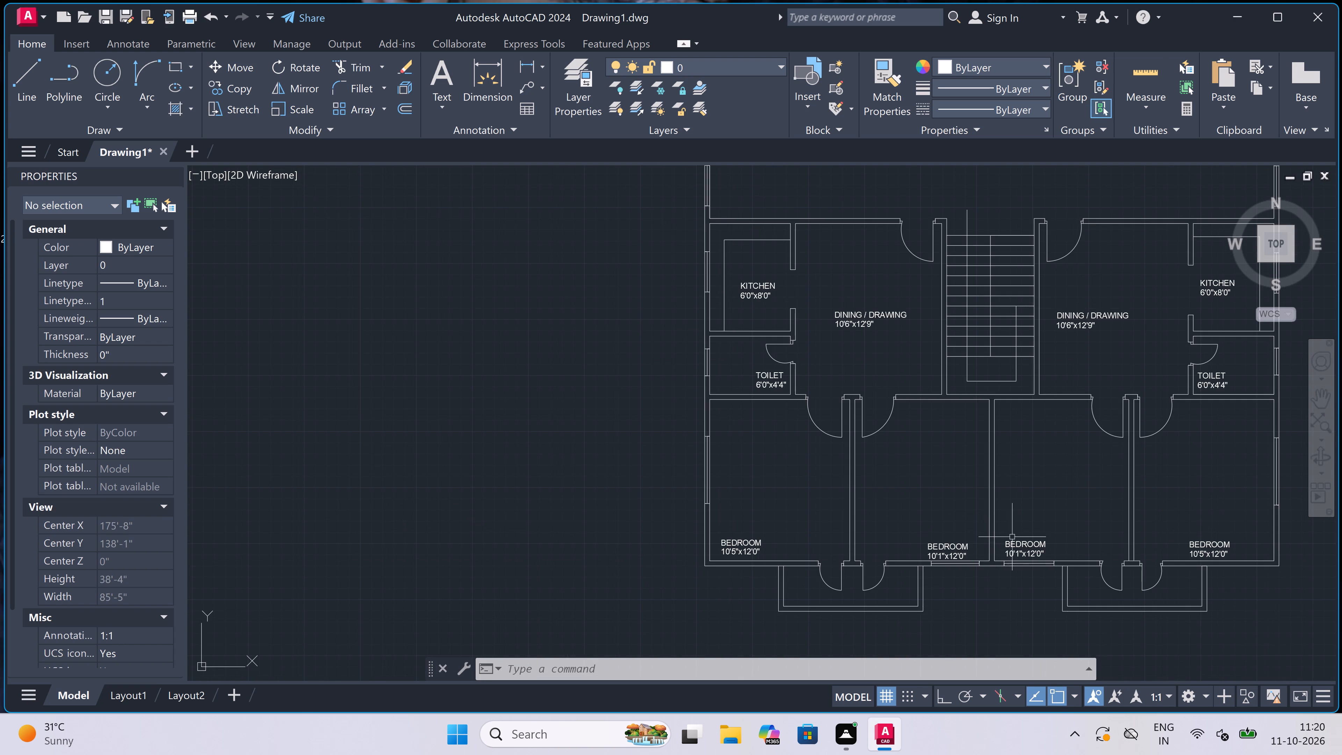
scroll(700, 569, "down", 3)
scroll(710, 599, "up", 3)
scroll(699, 500, "up", 1)
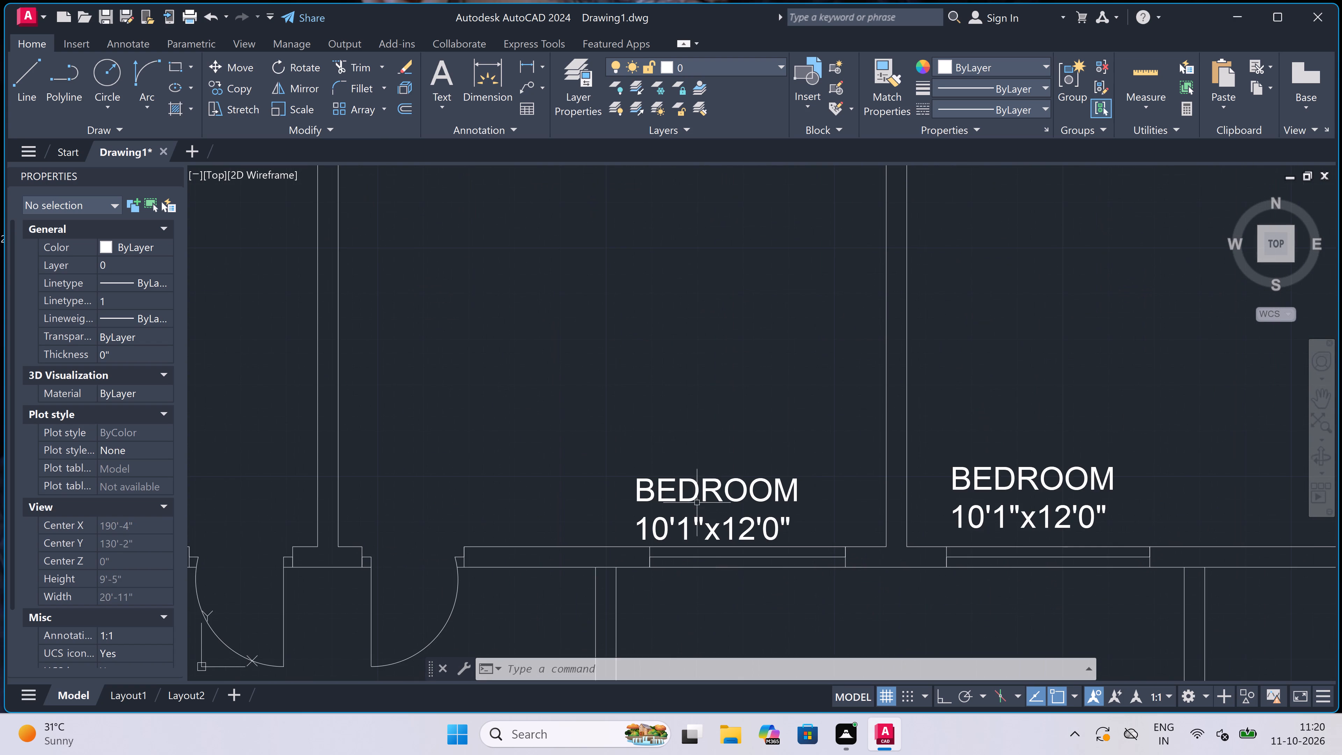
left_click(670, 454)
left_click(599, 517)
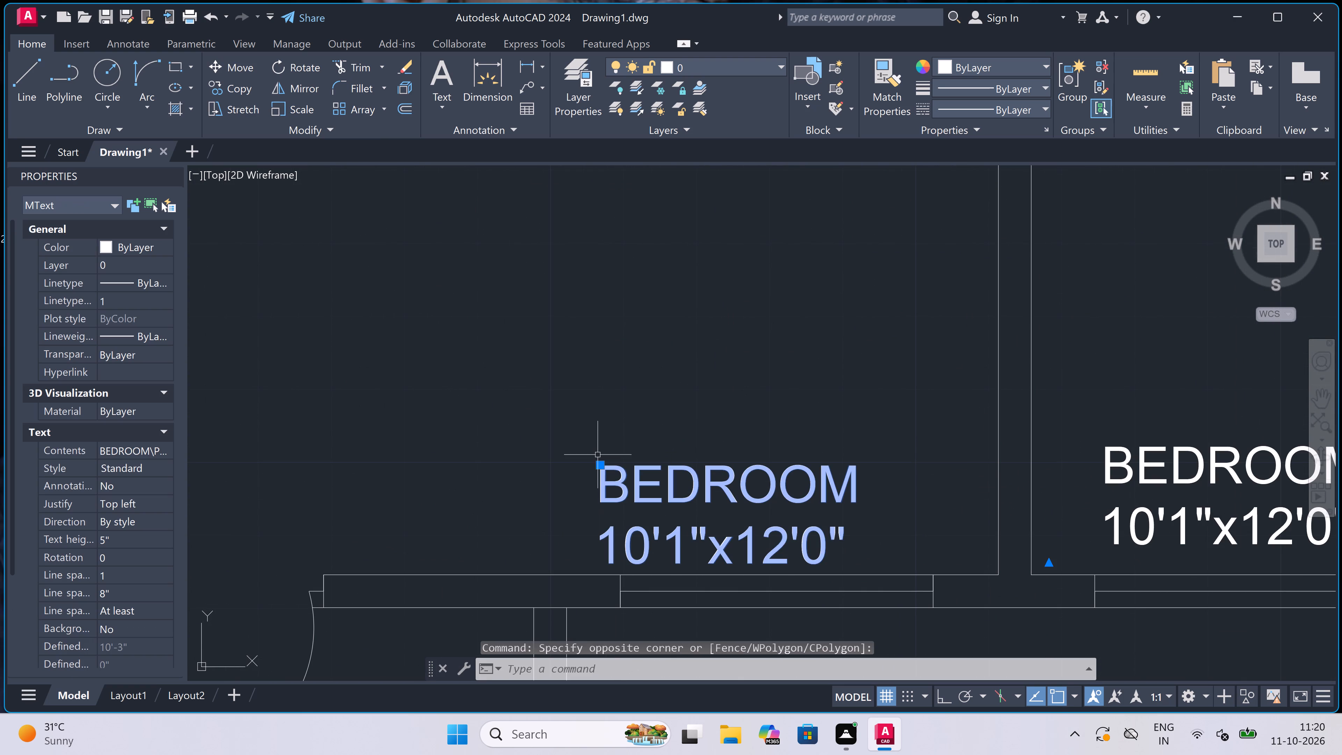
left_click(601, 464)
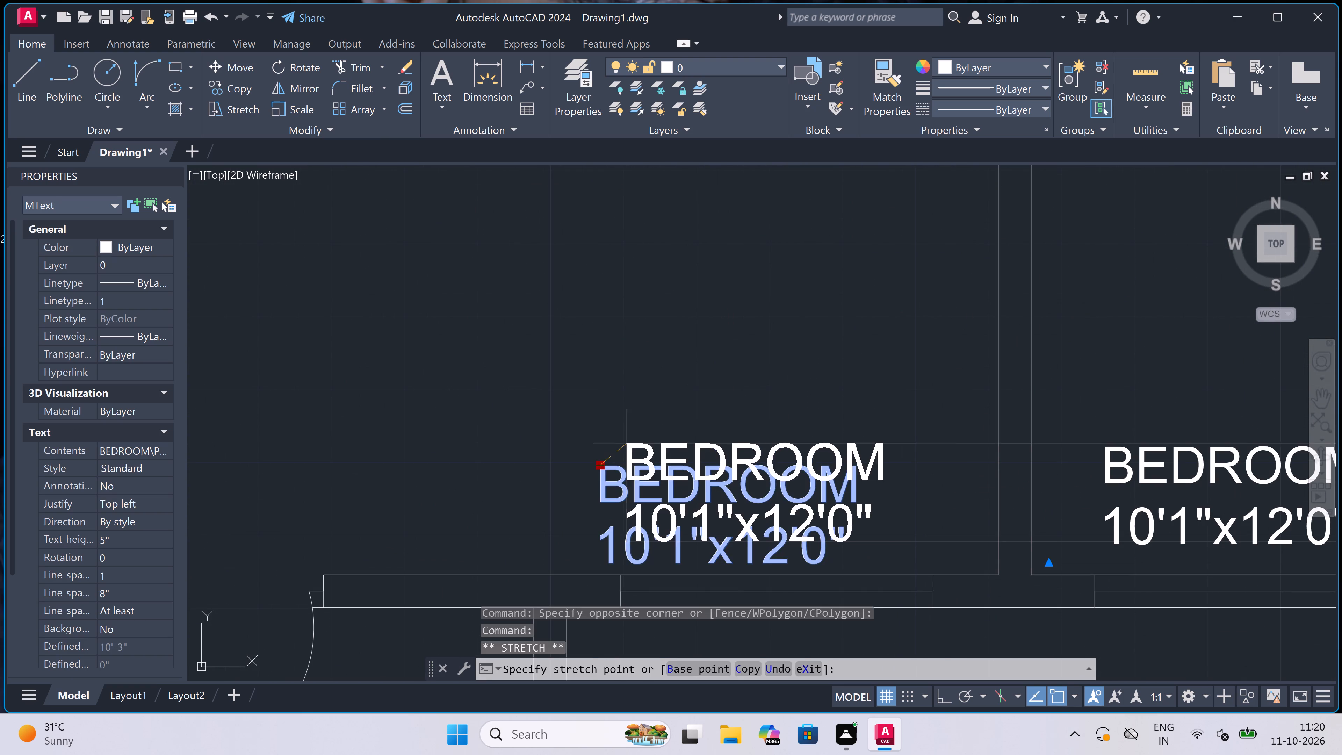
scroll(627, 443, "up", 2)
left_click(628, 443)
scroll(628, 443, "down", 3)
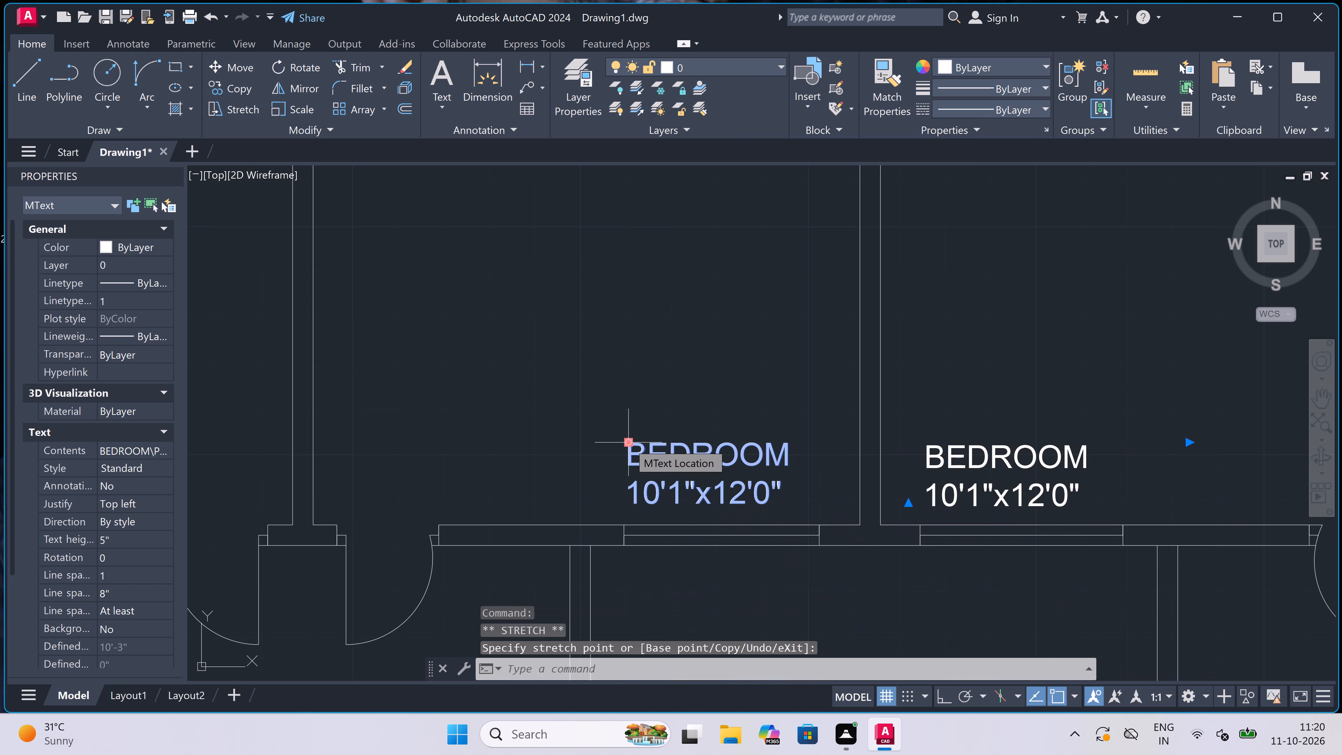
key("Escape")
Check the left plan's room labels, from the upper bedrooms down to the toilets, for placement inside their rooms.
scroll(600, 448, "down", 6)
scroll(608, 213, "up", 3)
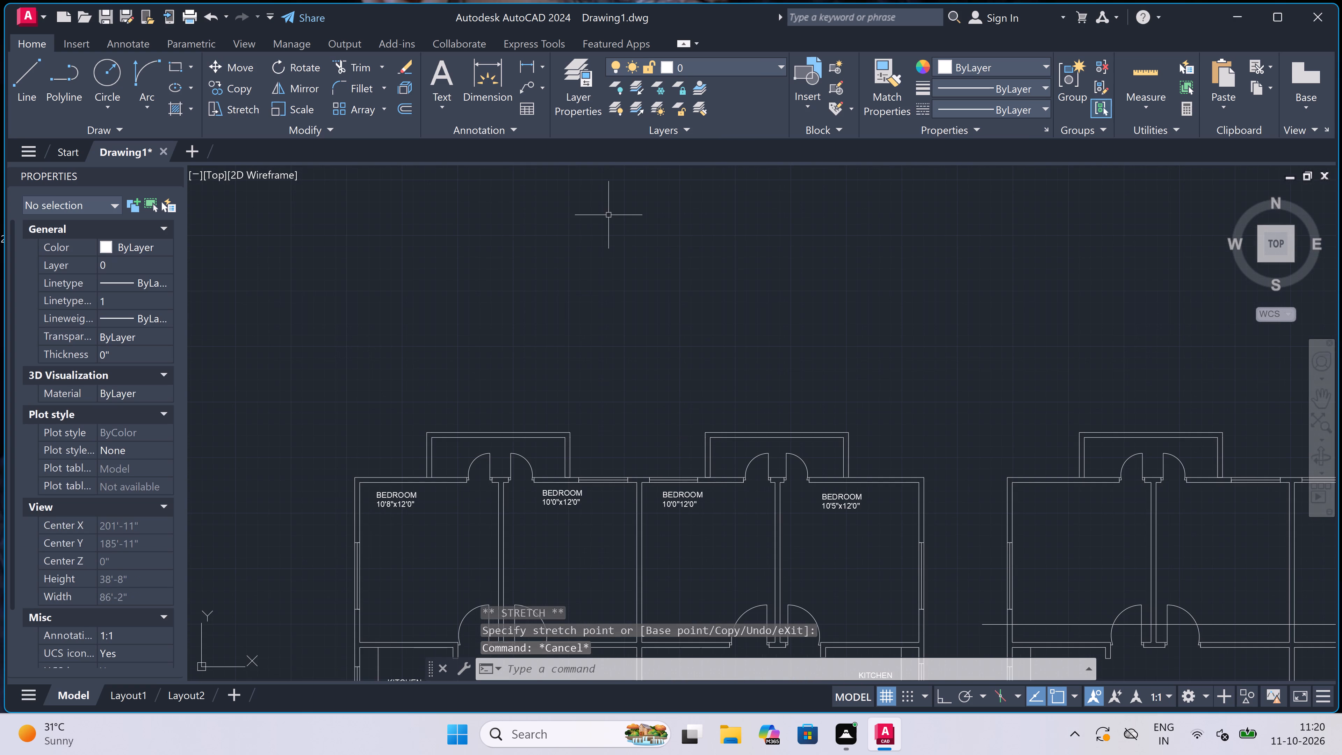
scroll(587, 401, "down", 3)
scroll(551, 529, "up", 4)
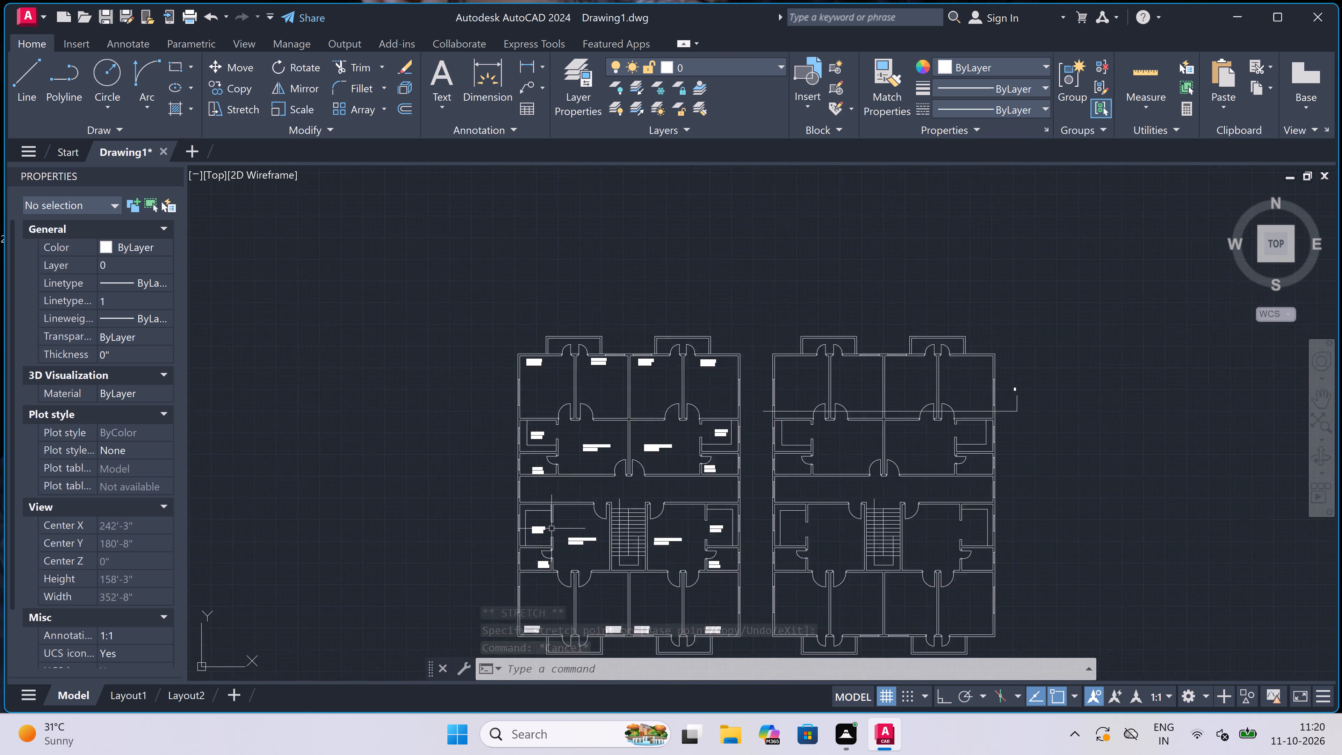
scroll(563, 409, "down", 3)
scroll(498, 290, "up", 2)
scroll(575, 474, "down", 2)
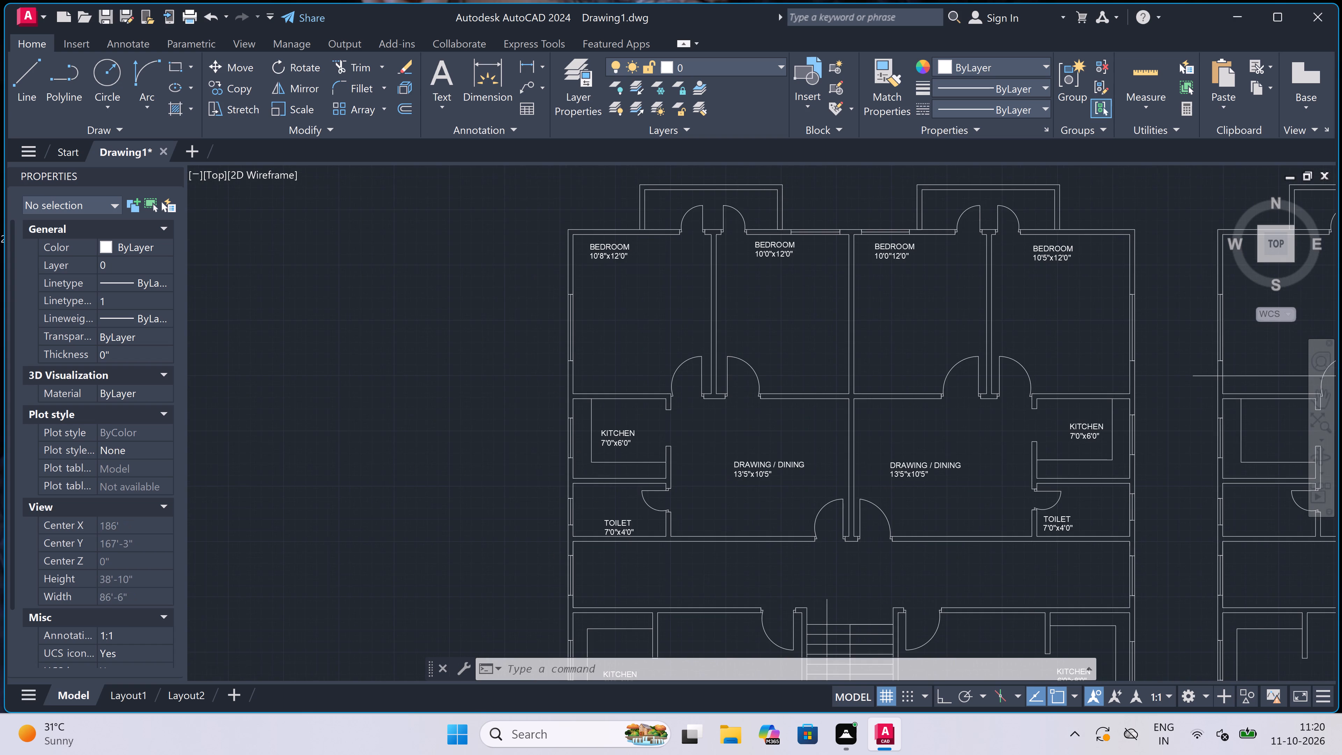
Move the TOILET, 7'0"x4'0" label in the left plan's upper-left toilet right and slightly up, clear of the bottom wall.
scroll(594, 488, "up", 5)
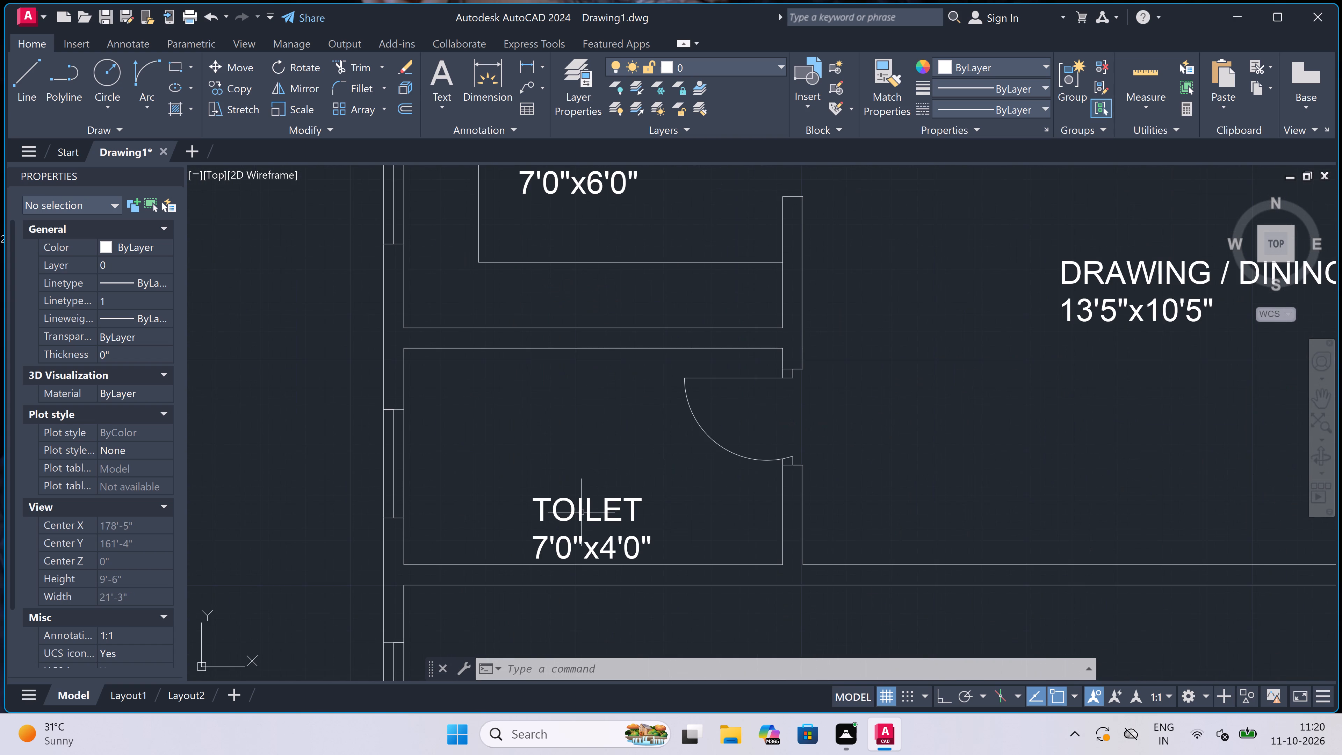
left_click(580, 512)
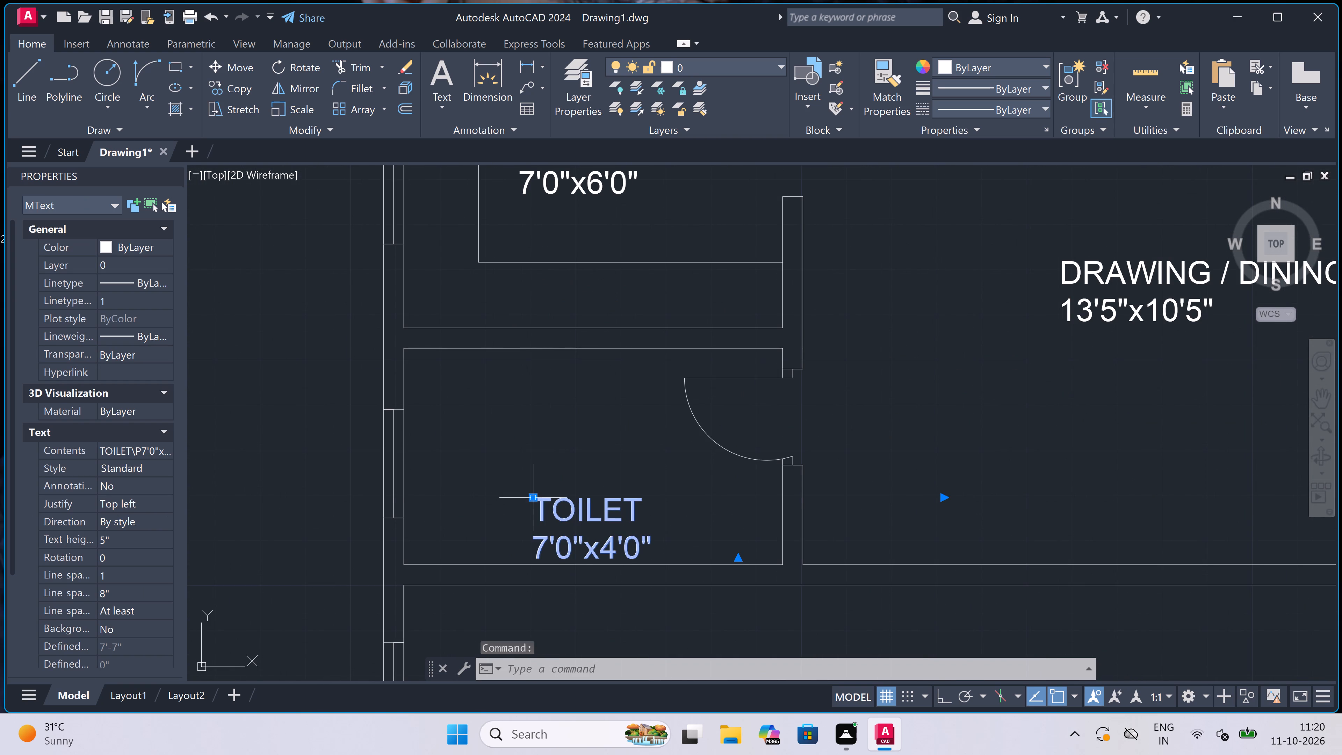
left_click(533, 496)
scroll(670, 493, "up", 2)
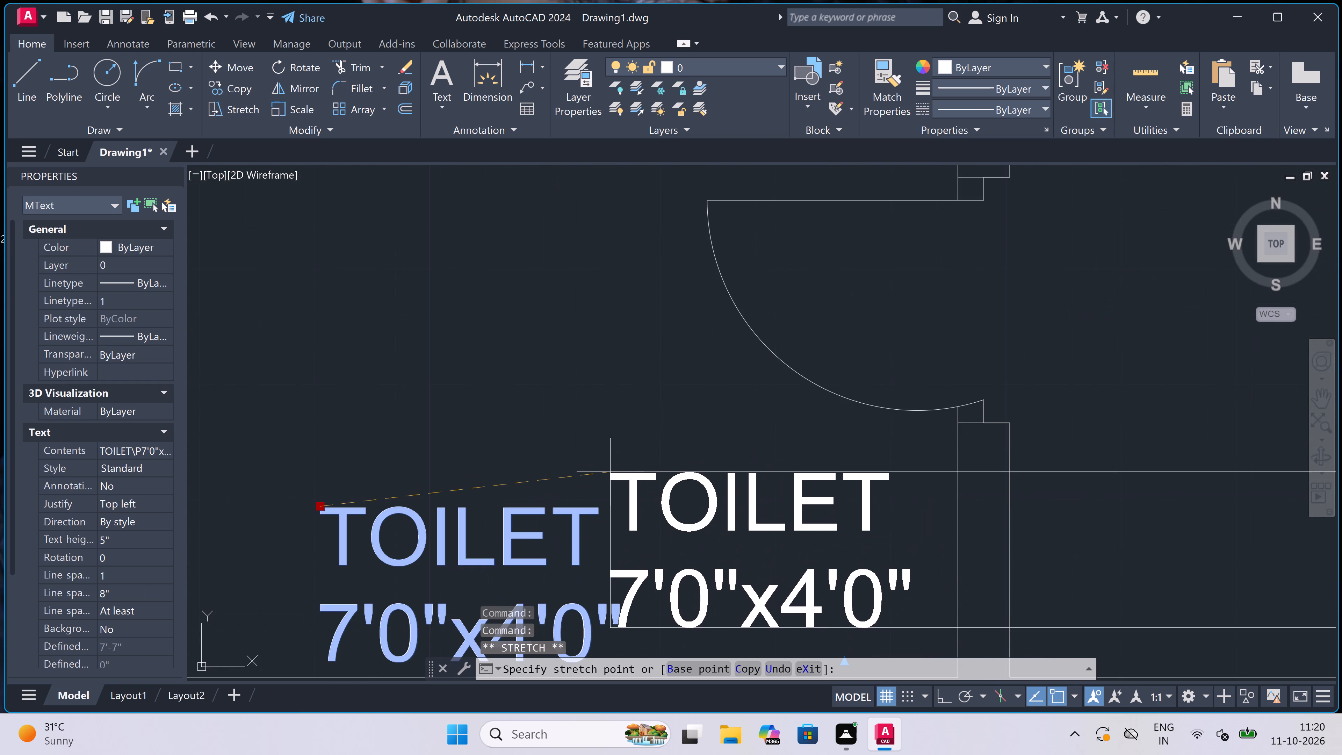
left_click(610, 470)
key("Escape")
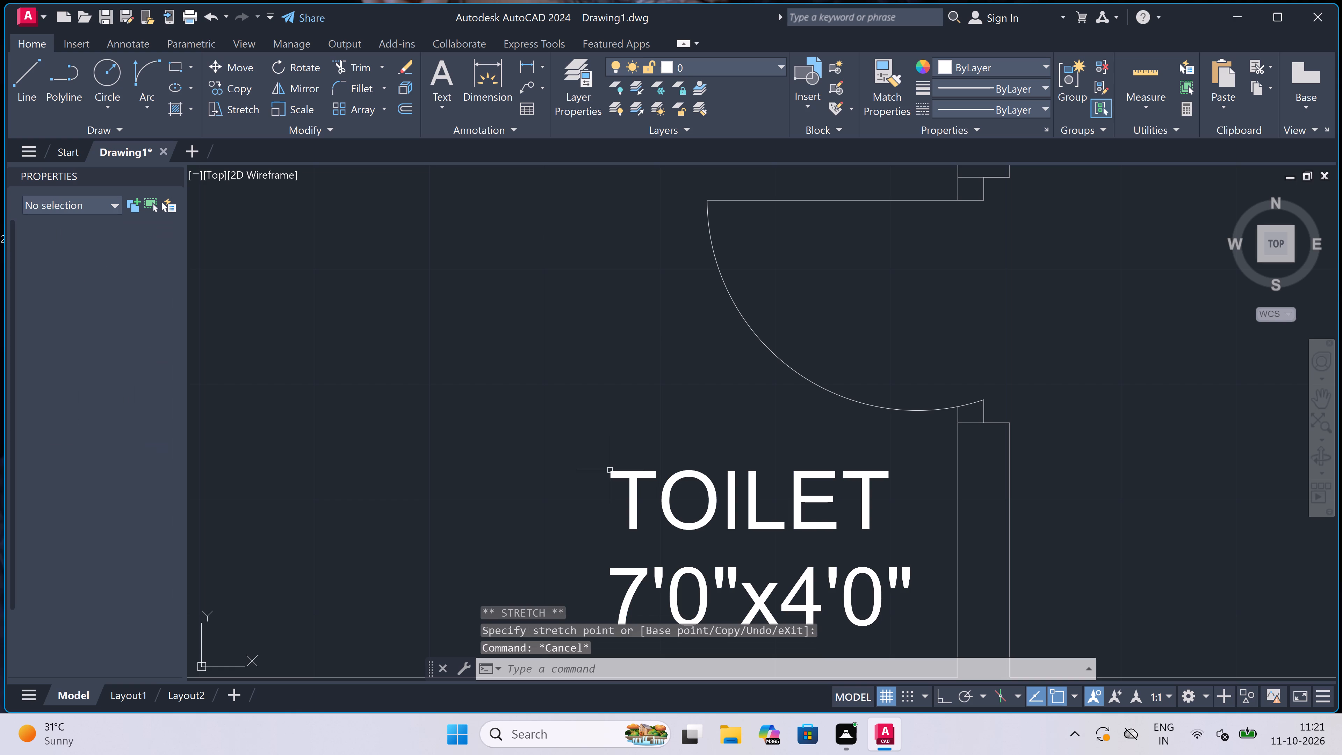
Check the room label placement across the left plan, including the upper-right toilet, and look over the neighbouring unlabelled plan.
scroll(568, 442, "down", 9)
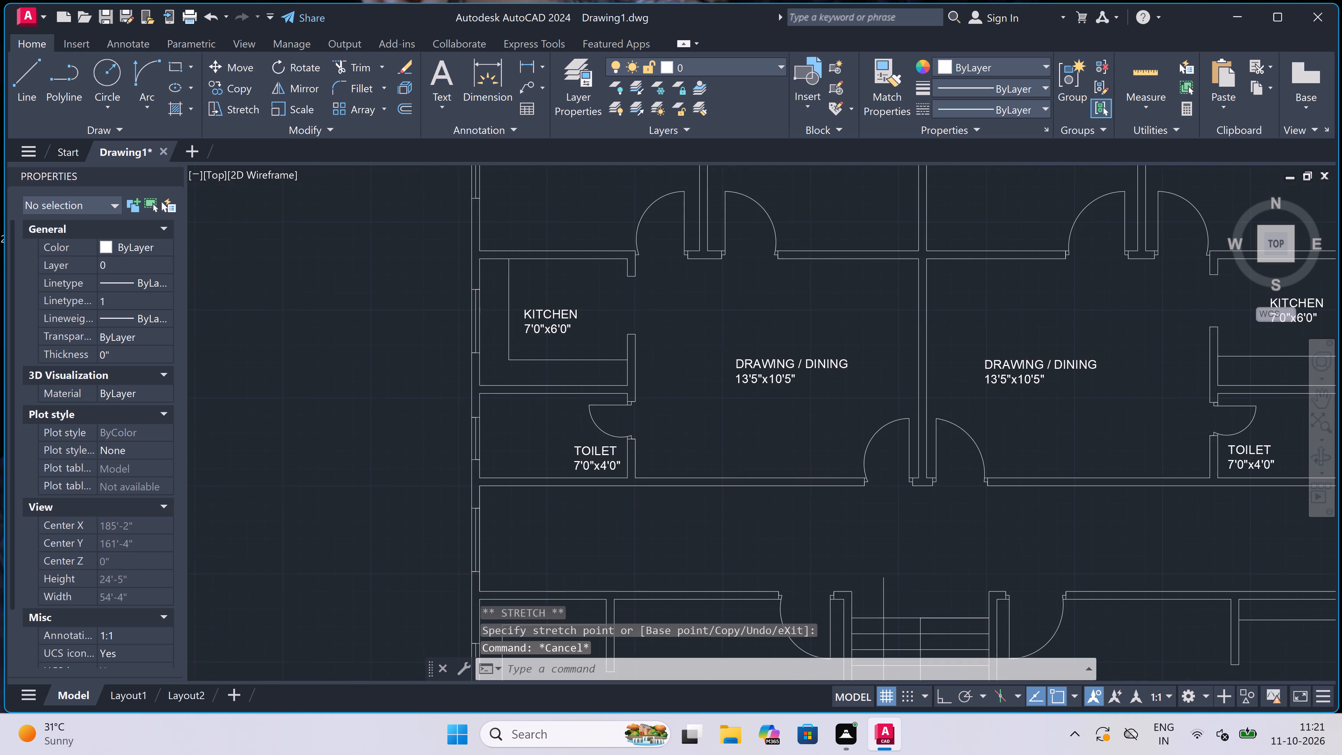
scroll(709, 438, "up", 3)
scroll(595, 457, "up", 2)
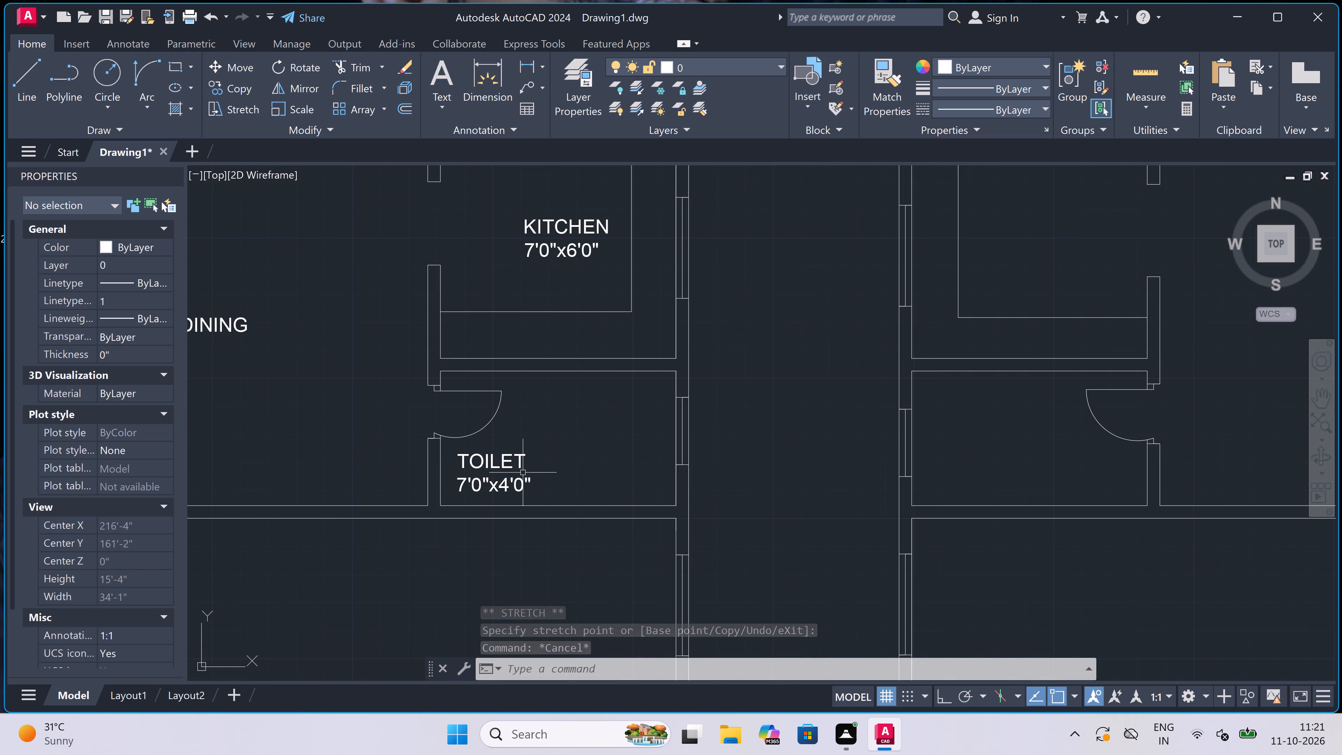
scroll(523, 473, "down", 6)
scroll(345, 507, "up", 3)
scroll(346, 506, "down", 2)
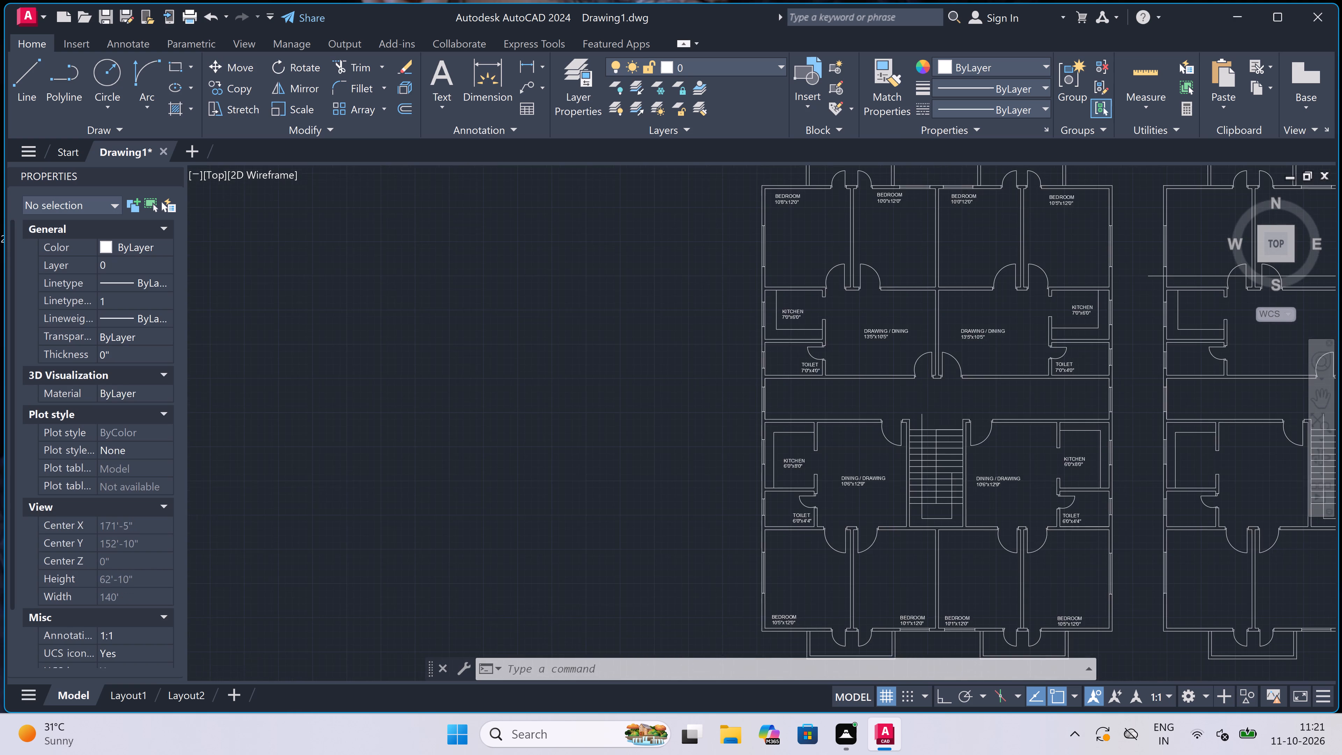
scroll(710, 419, "up", 2)
scroll(651, 431, "down", 1)
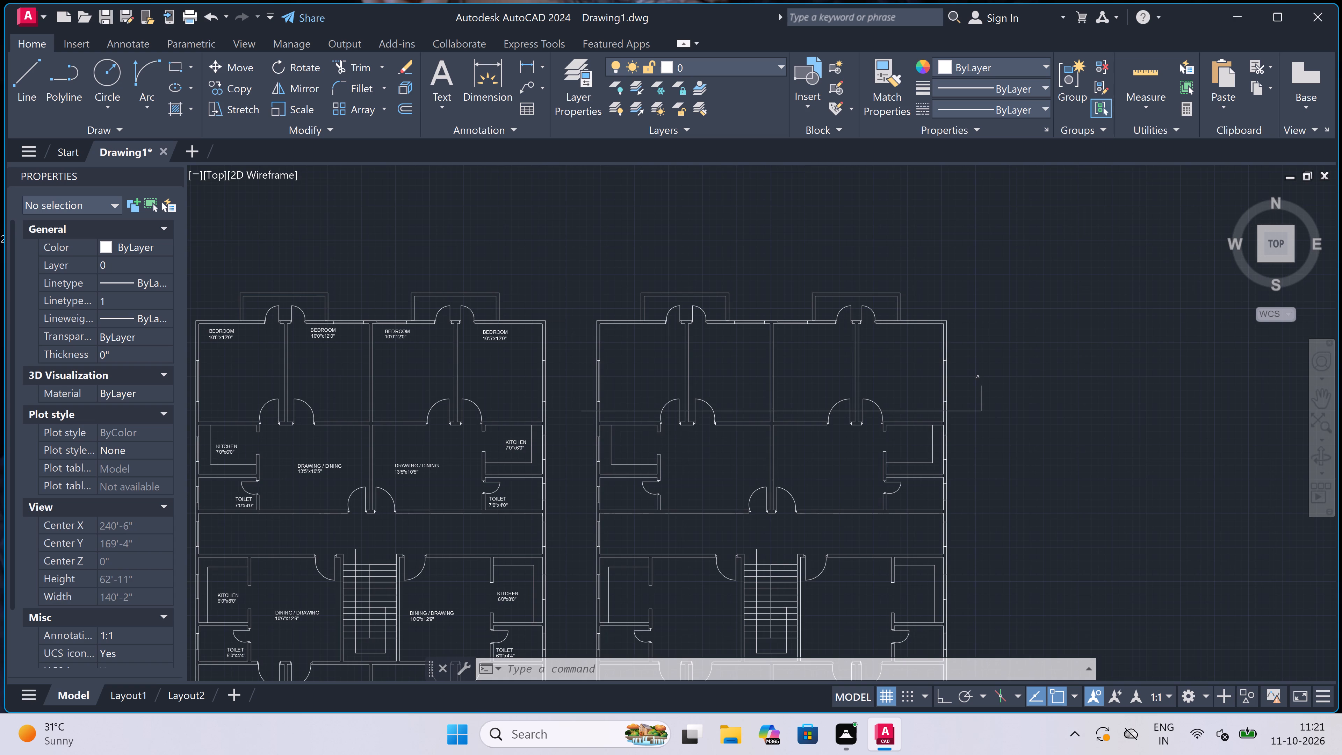
scroll(508, 427, "up", 2)
scroll(508, 427, "down", 3)
scroll(480, 411, "up", 2)
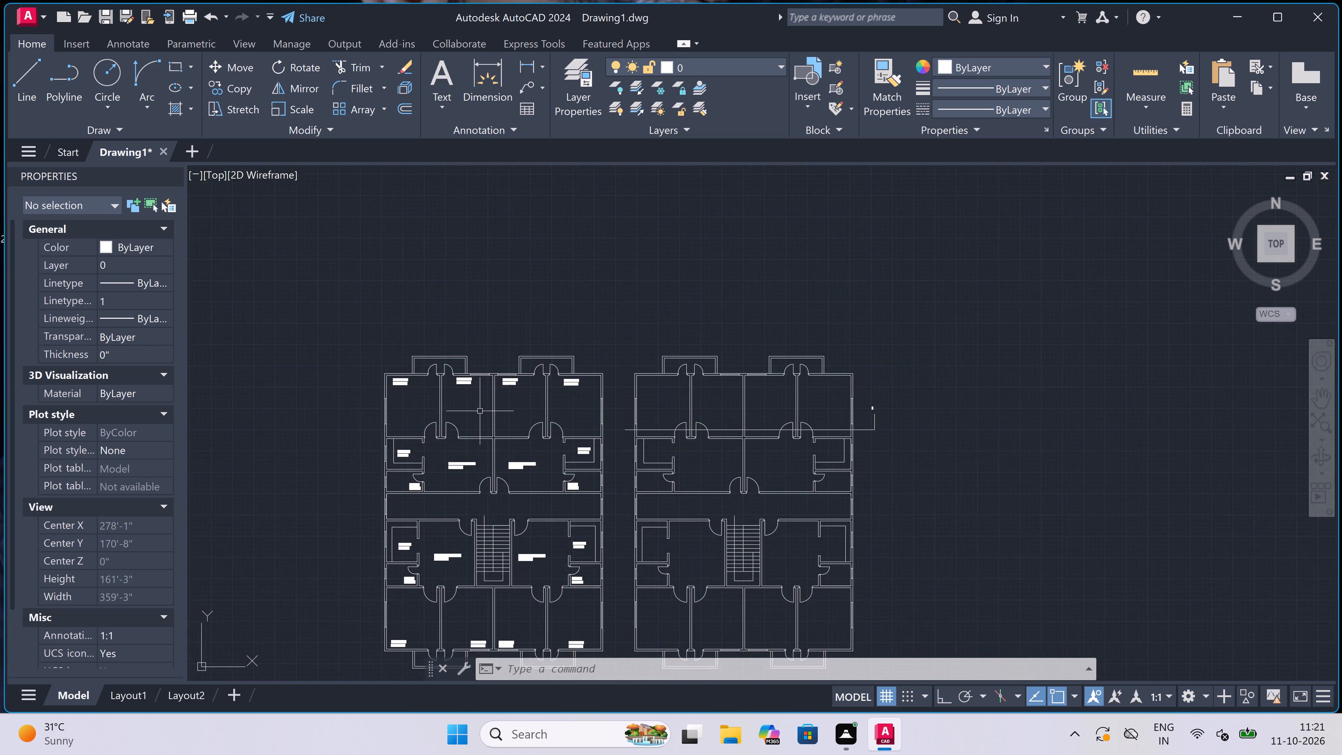
Open the recent drawing FIRST FLOOR PLAN -6 10-10-26.dwg.
left_click(20, 5)
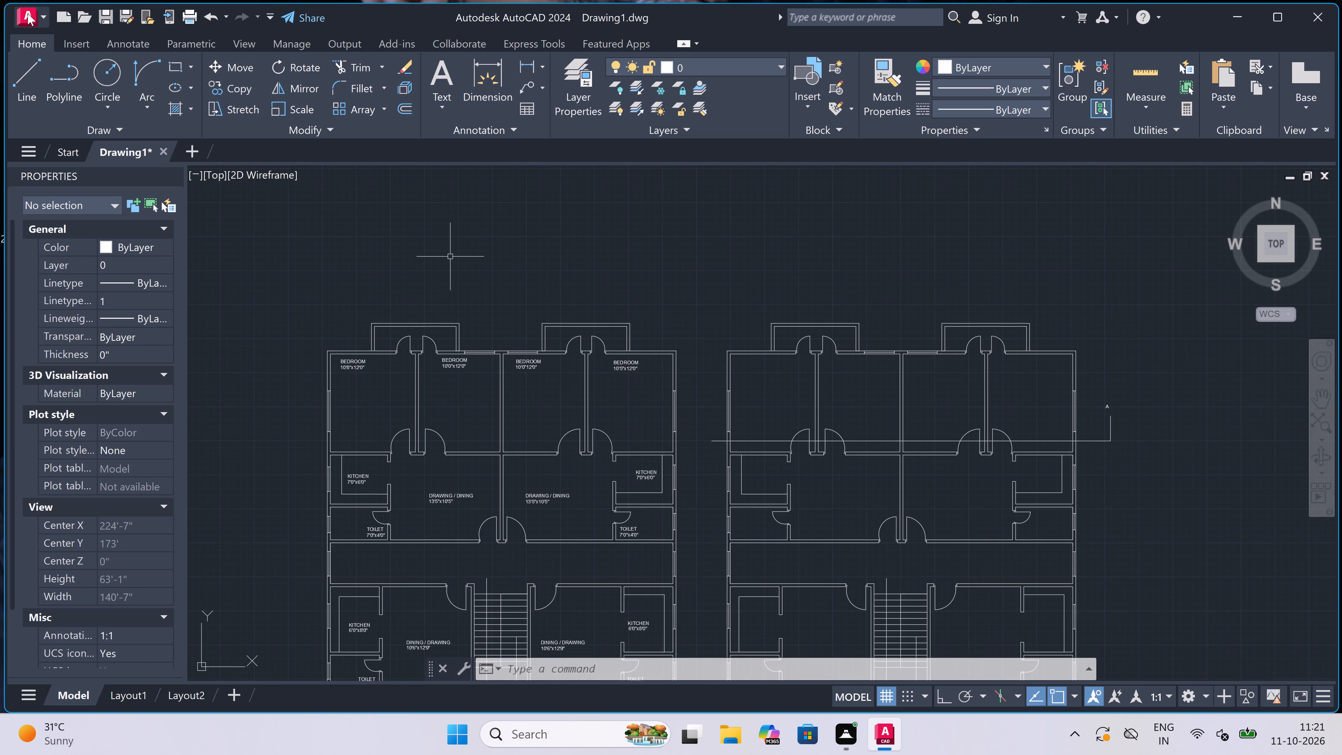
left_click(28, 13)
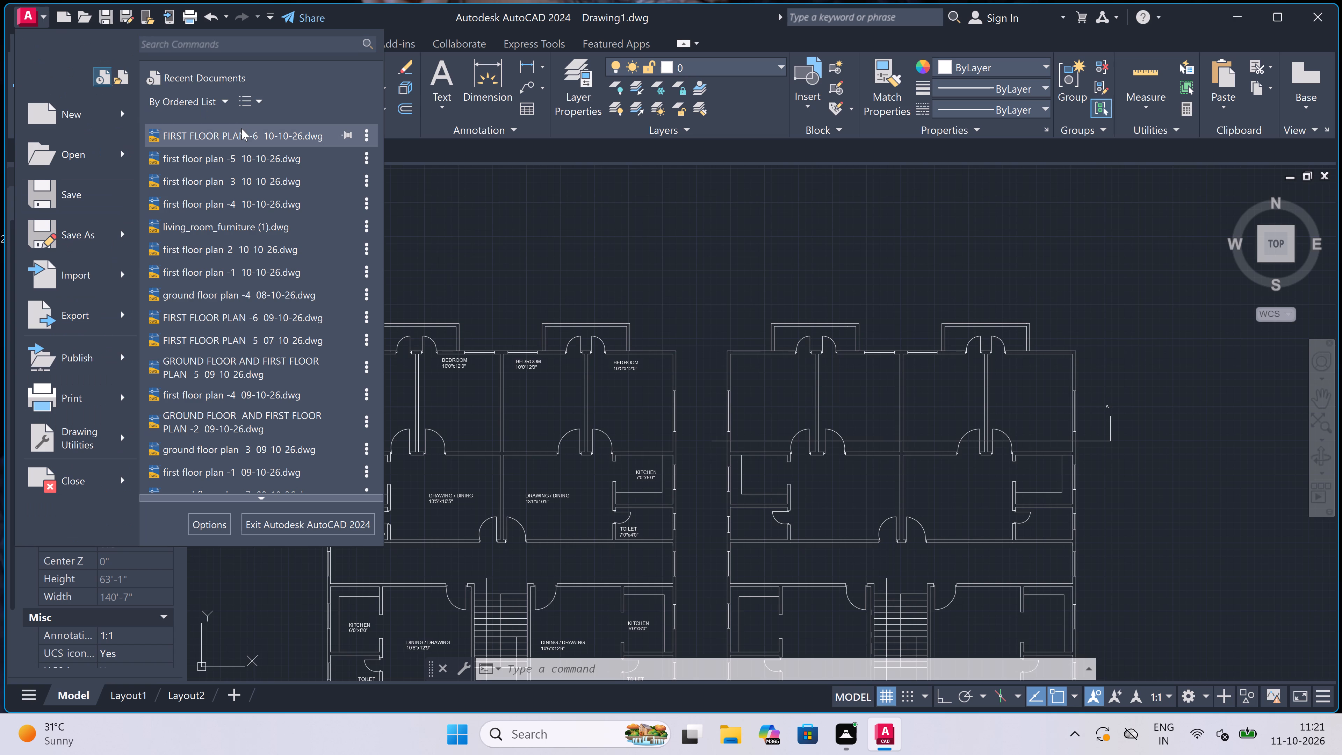
double_click(242, 128)
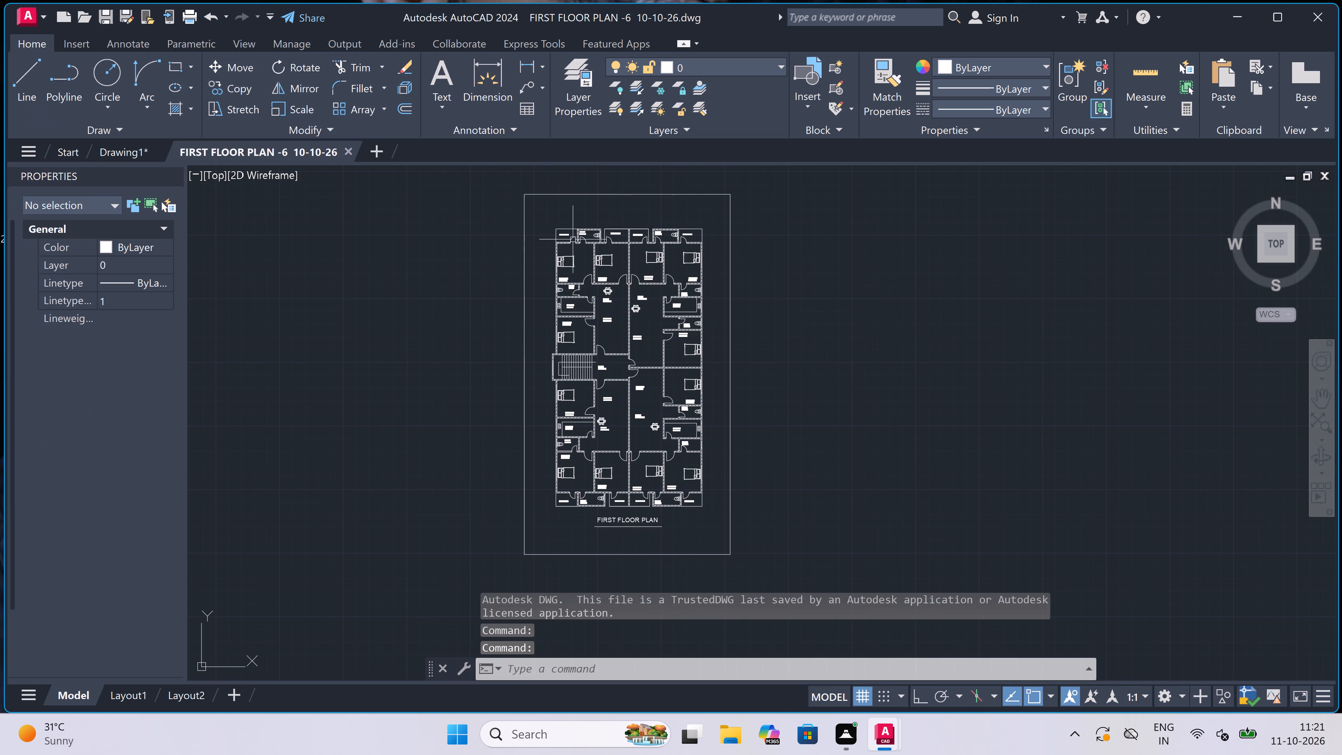
Select the whole double bed in the 12'0"x13'0" bedroom at the plan's upper-left corner.
scroll(596, 274, "up", 3)
scroll(549, 246, "down", 3)
scroll(535, 181, "up", 3)
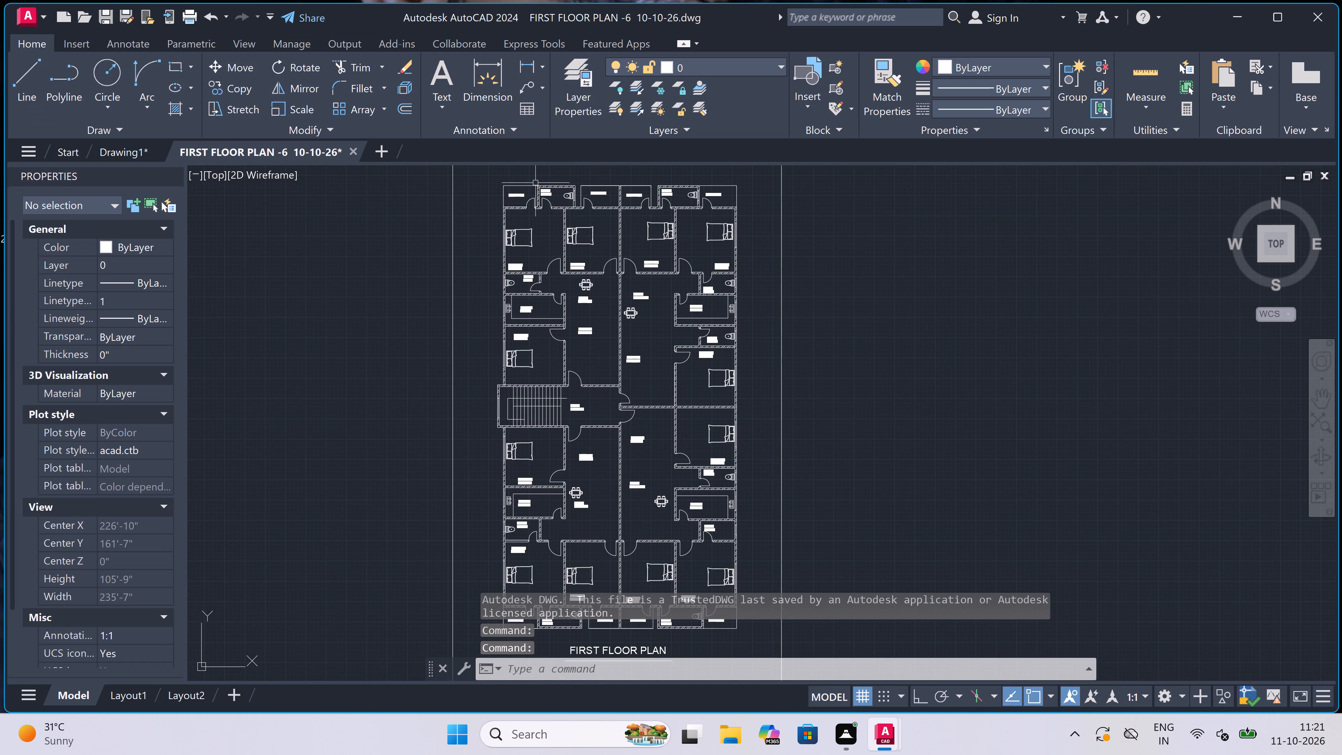
scroll(439, 439, "up", 2)
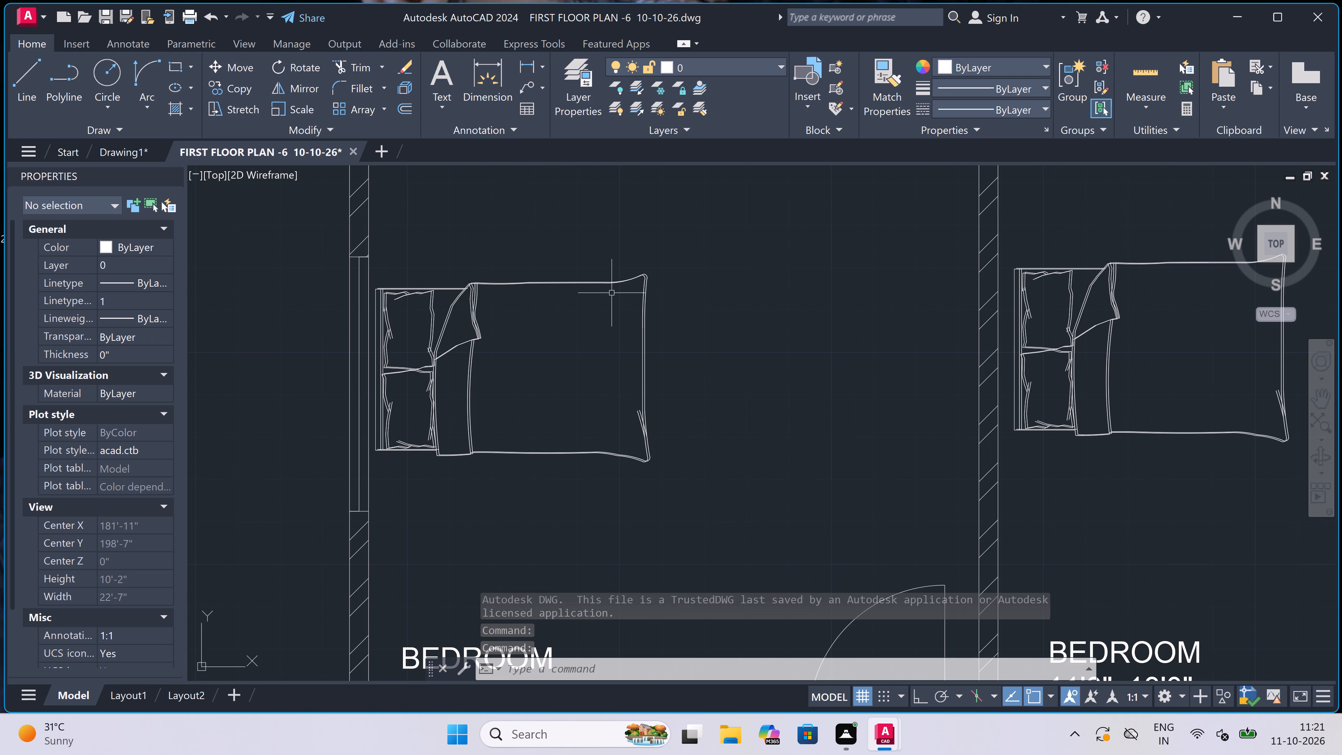
left_click_drag(693, 231, 690, 242)
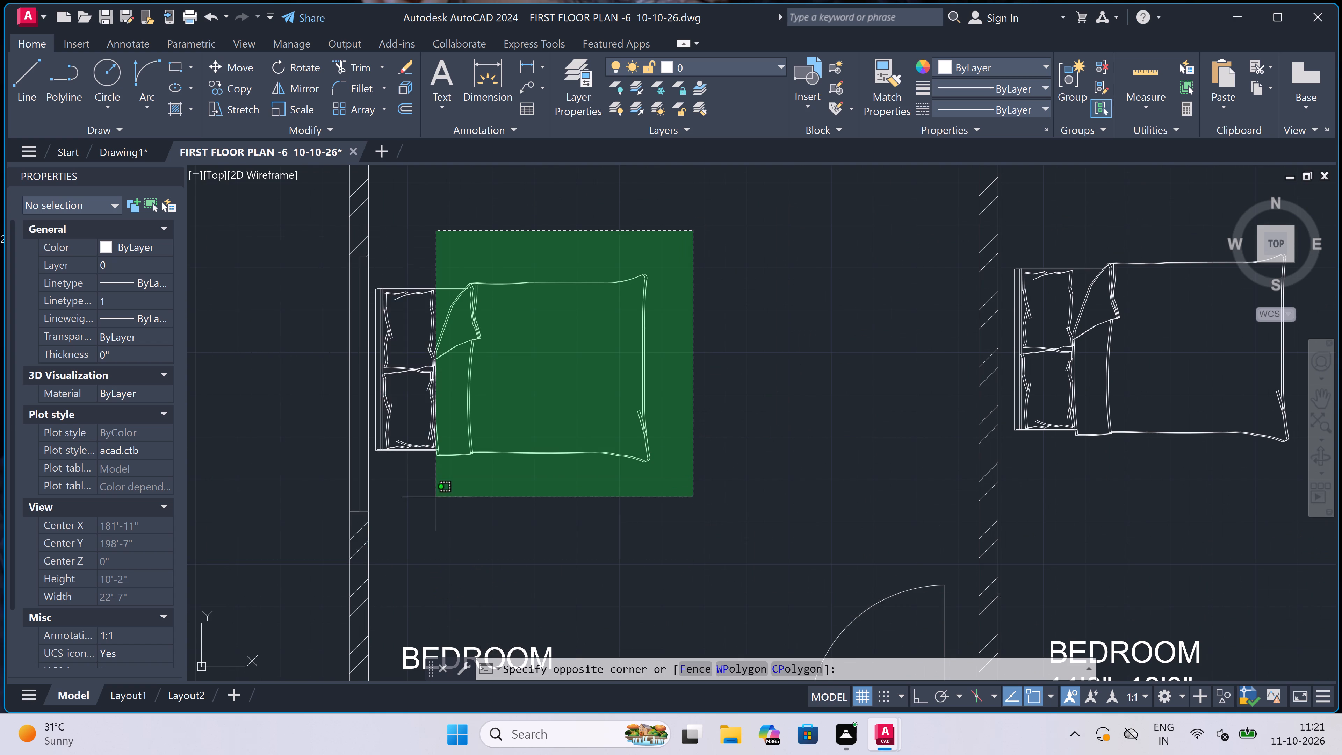
scroll(436, 497, "up", 1)
scroll(291, 510, "up", 1)
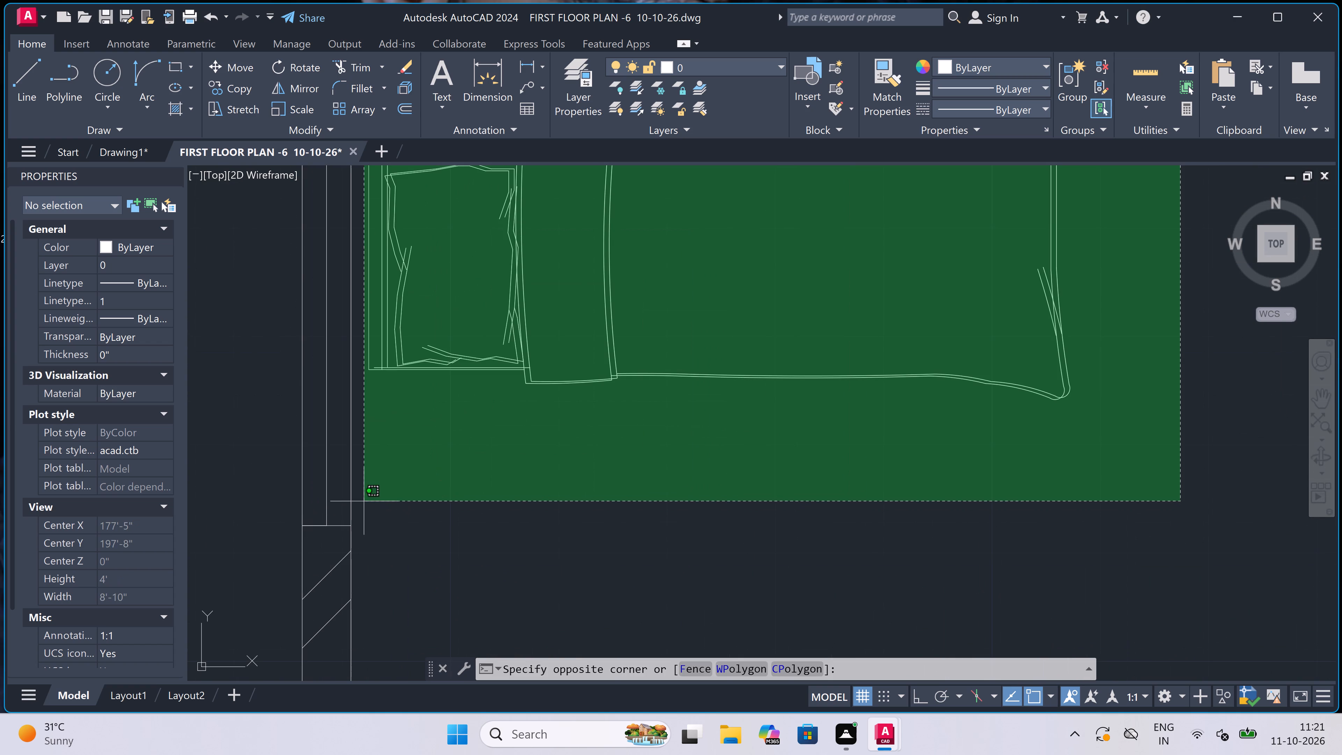
scroll(353, 490, "up", 1)
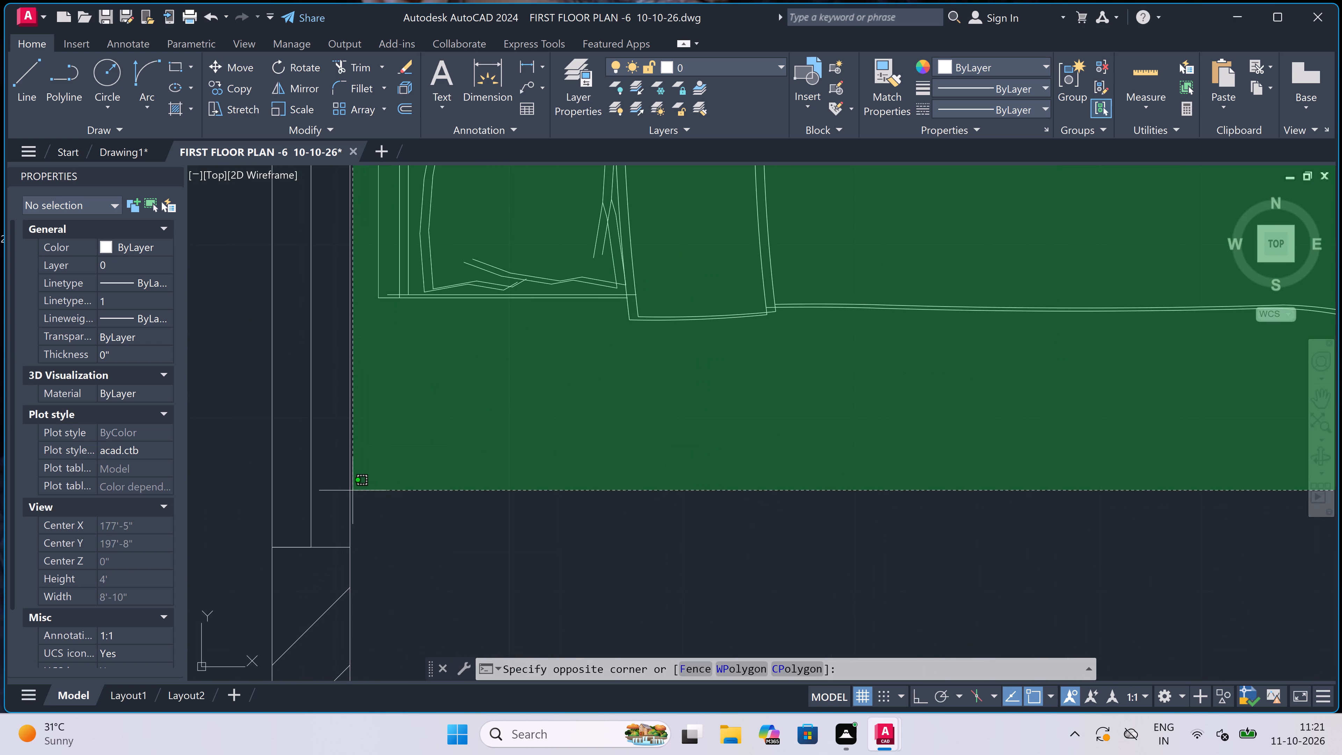
left_click(361, 482)
Add the WC in the top-left 7'0"x4'0" toilet between the verandahs to the selection.
scroll(251, 400, "down", 7)
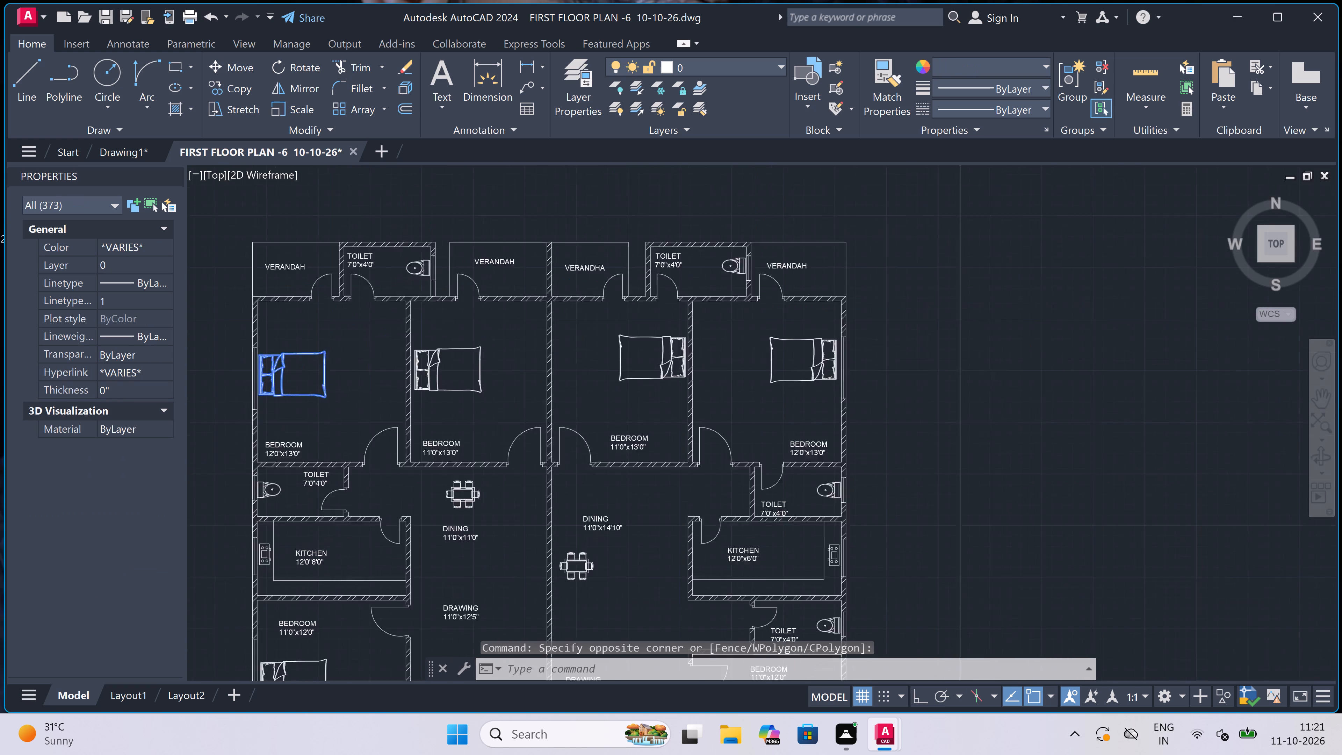
scroll(252, 401, "down", 1)
scroll(292, 334, "up", 3)
scroll(375, 387, "up", 2)
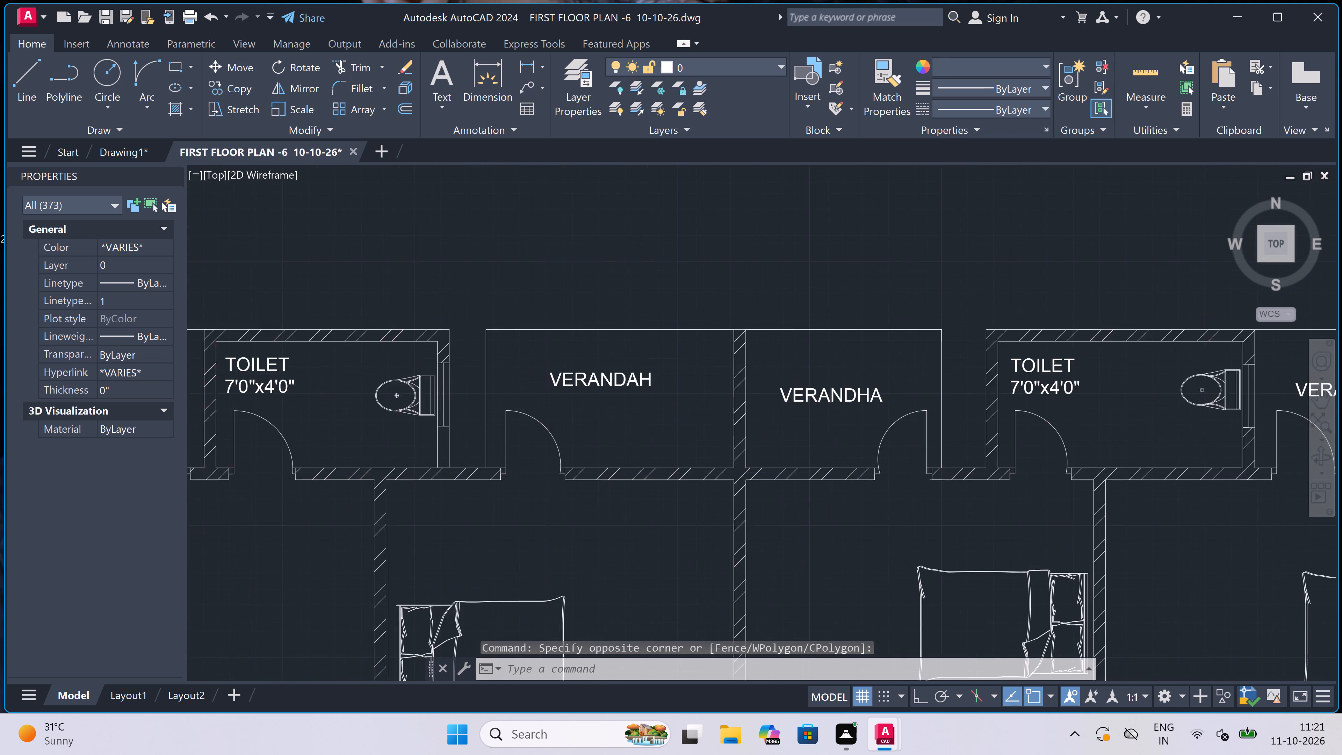
scroll(459, 371, "up", 1)
left_click(459, 366)
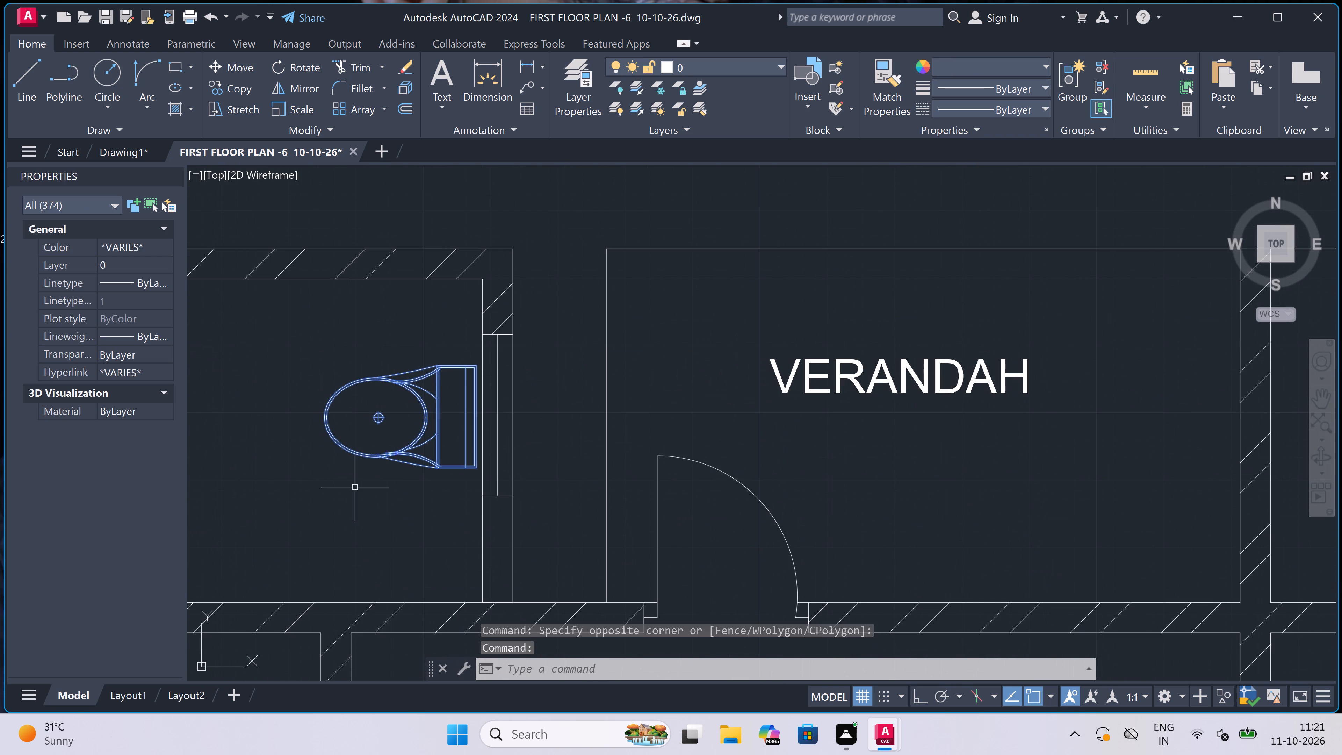
Add the complete stove in the upper-left kitchen to the selection.
scroll(483, 339, "down", 9)
scroll(452, 408, "up", 3)
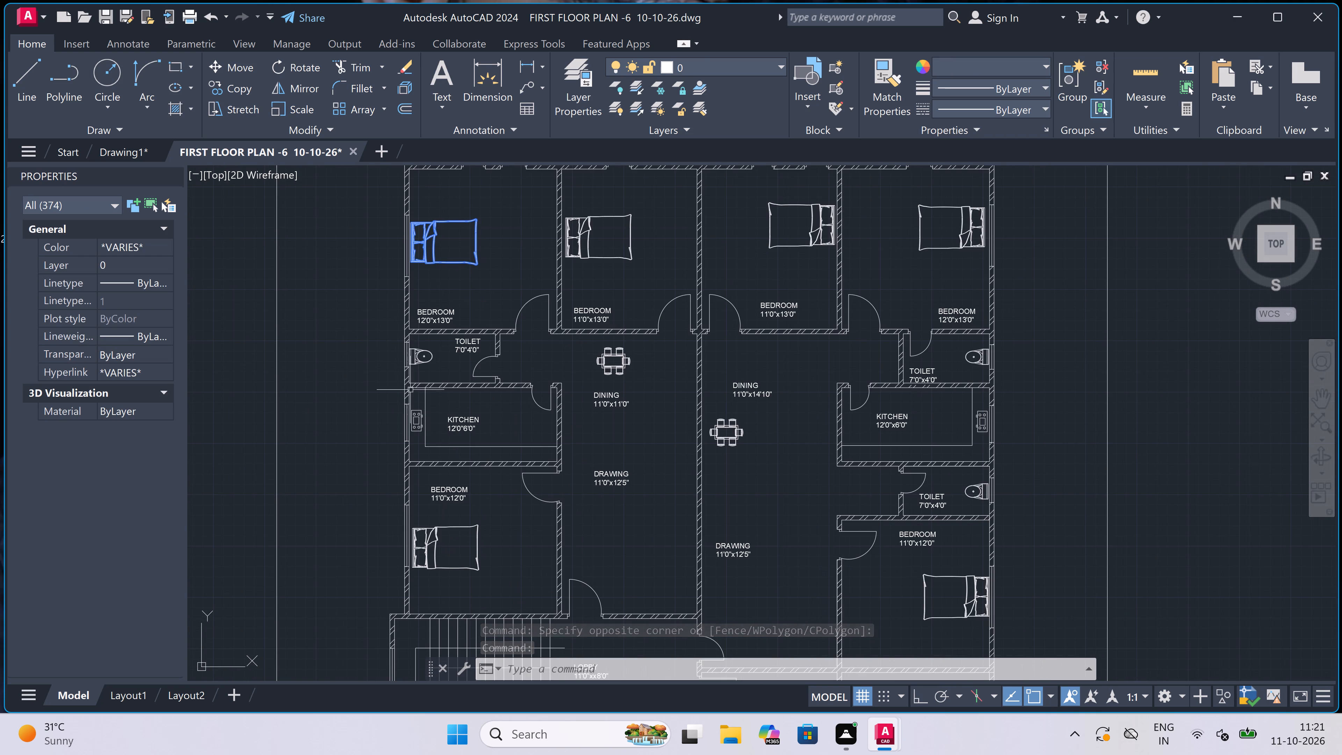
scroll(401, 444, "up", 2)
scroll(449, 384, "up", 3)
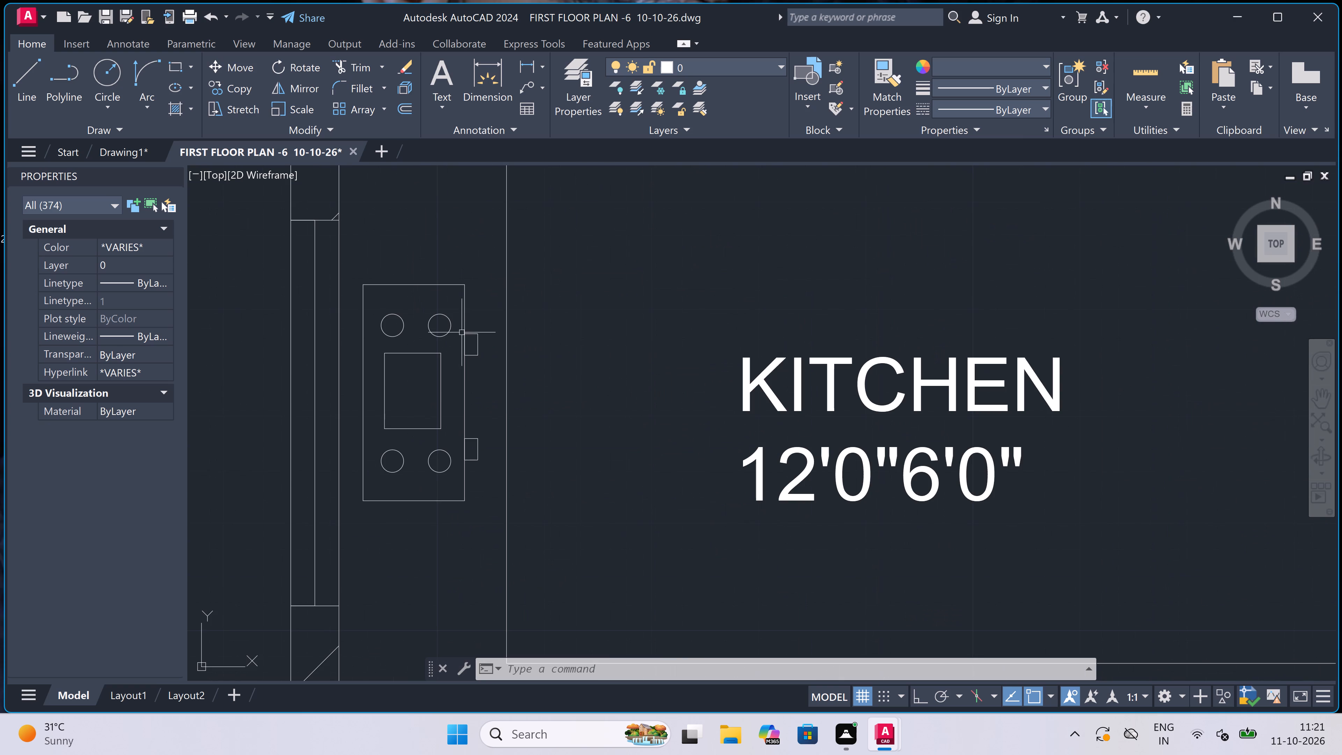
left_click_drag(484, 245, 485, 255)
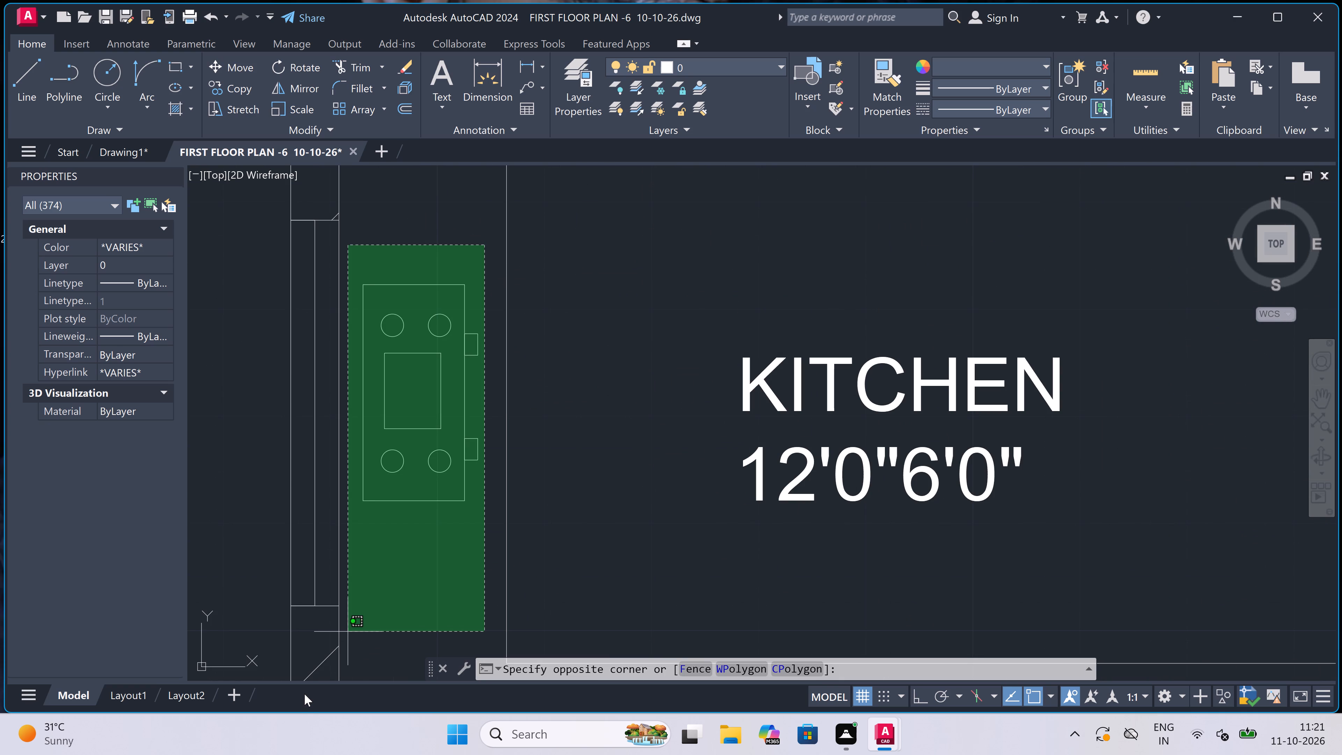
left_click(350, 560)
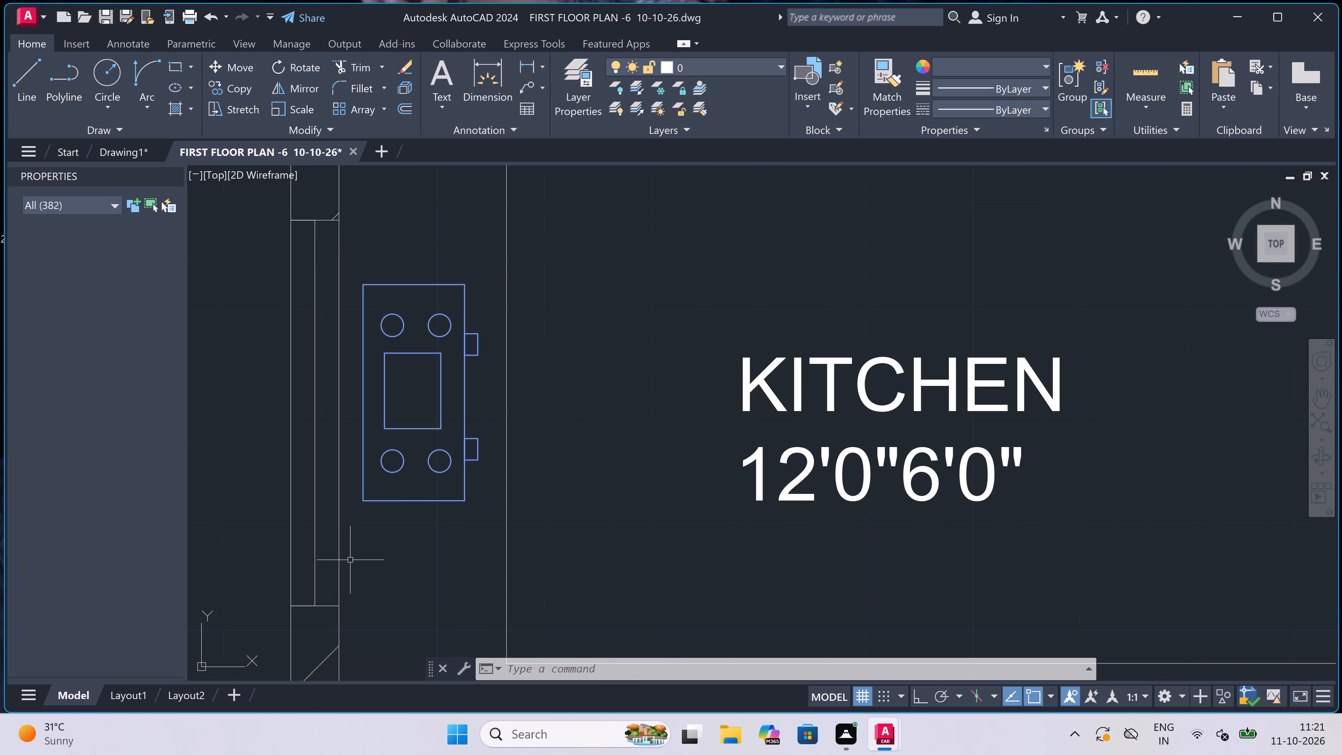
Add the six-chair dining table in the 11'0"x11'0" dining area to the selection and copy all selected furniture and fixtures.
scroll(405, 446, "down", 9)
scroll(398, 483, "up", 3)
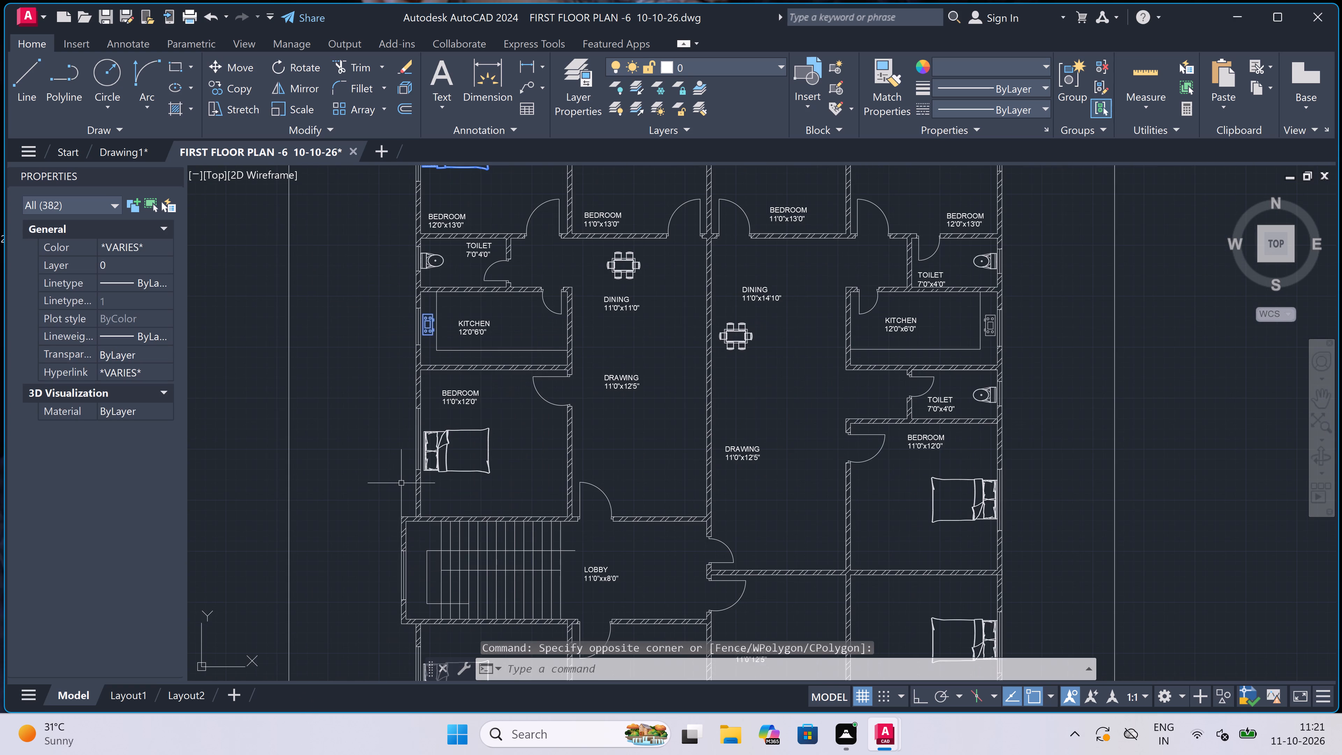
scroll(430, 444, "down", 5)
scroll(472, 390, "up", 5)
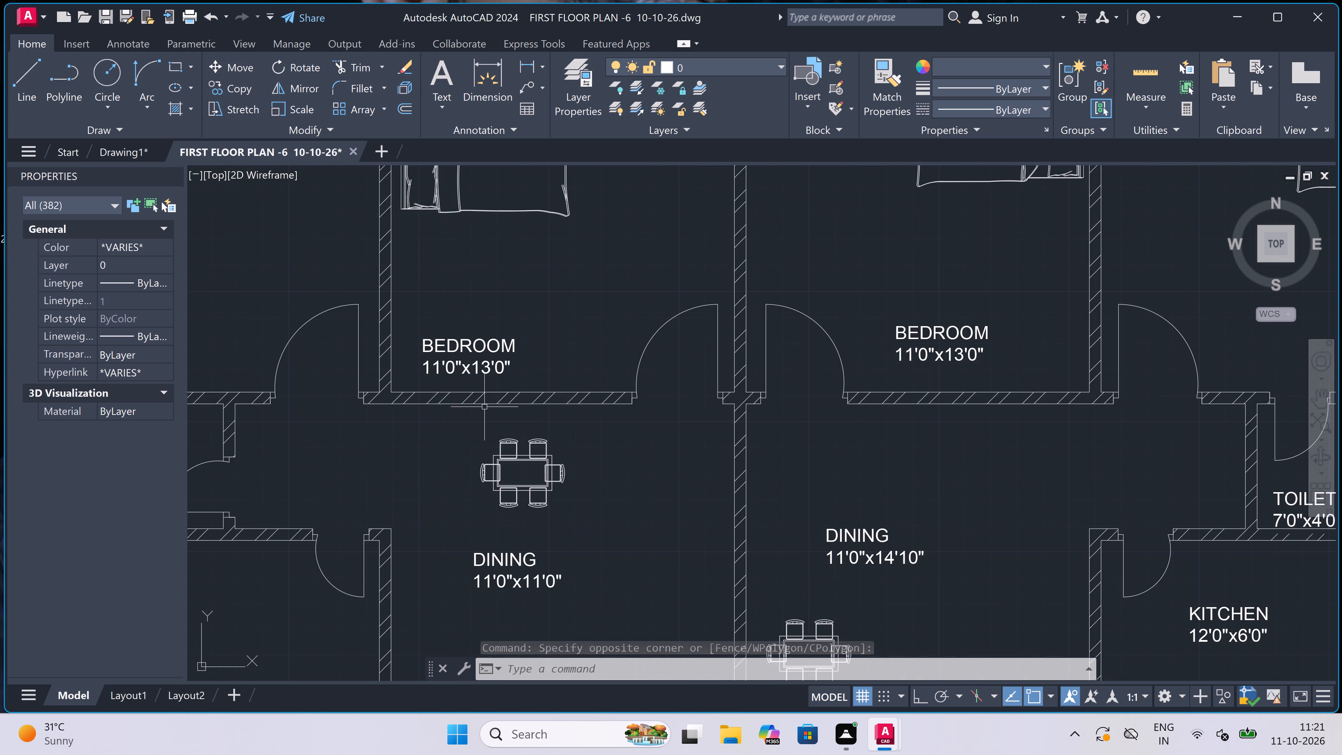
scroll(583, 427, "up", 1)
left_click(588, 425)
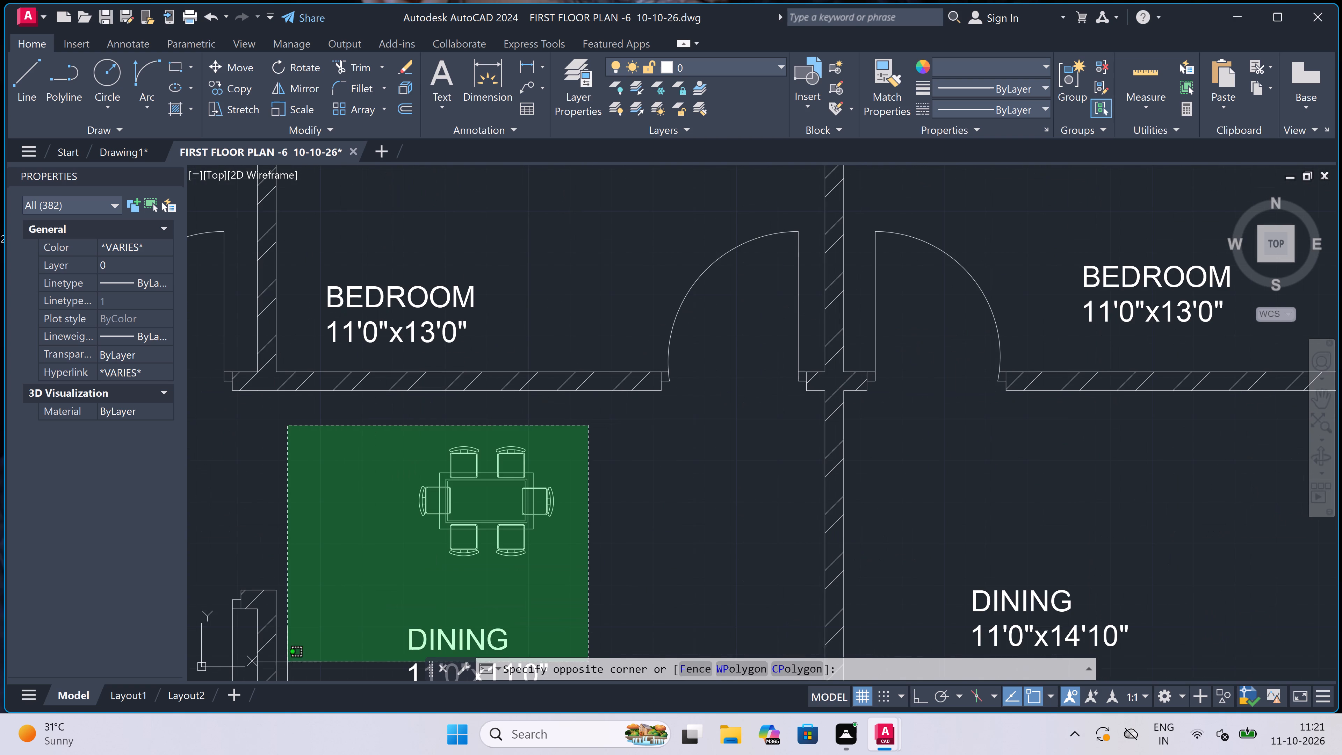
left_click(352, 563)
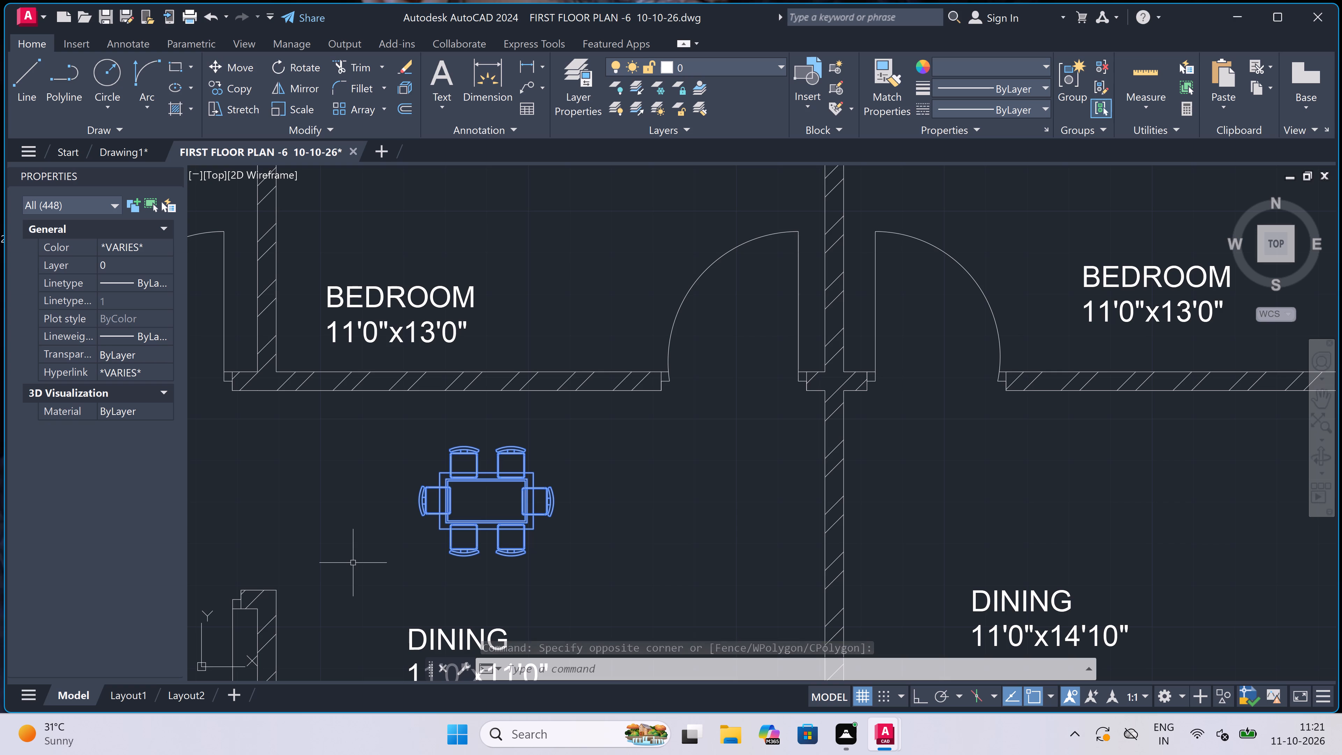
key("ctrl+c")
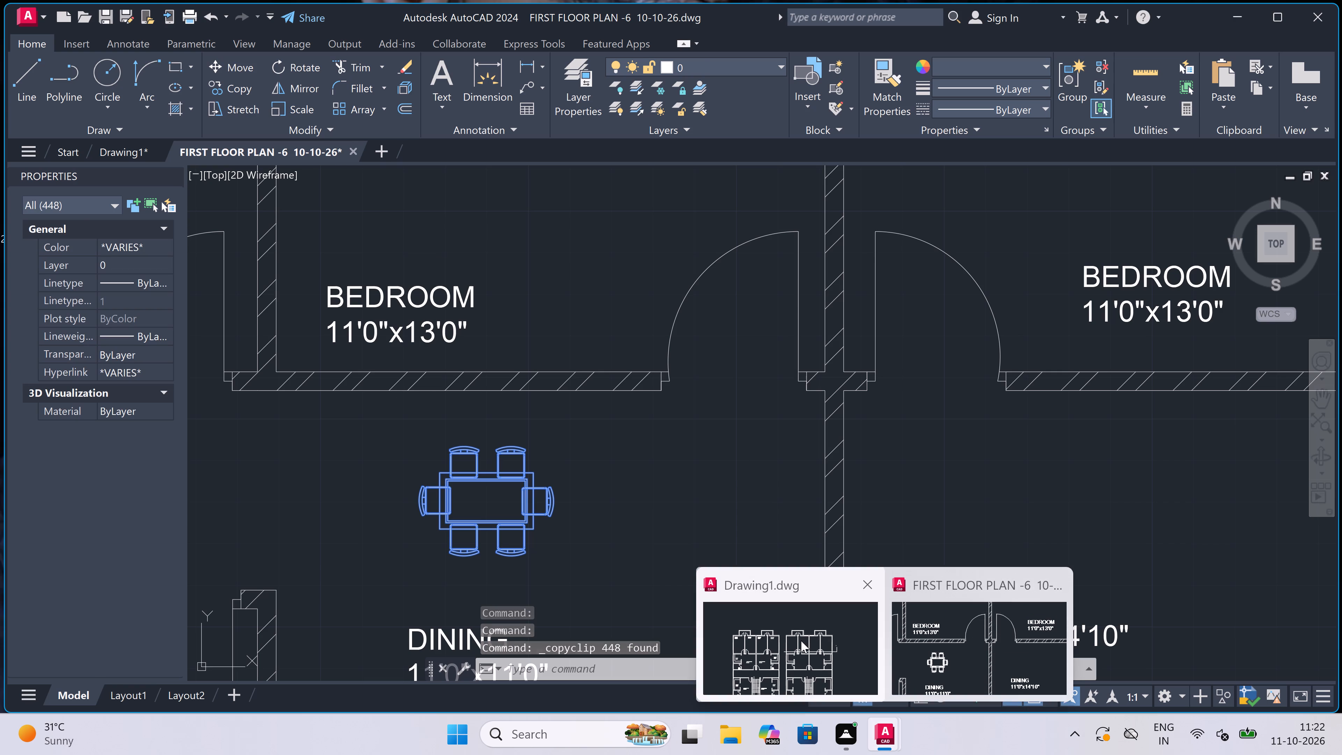
Switch to Drawing1 and paste the copied bed, WC, stove and dining set in the empty space left of the left floor plan.
left_click(799, 640)
key("ctrl+v")
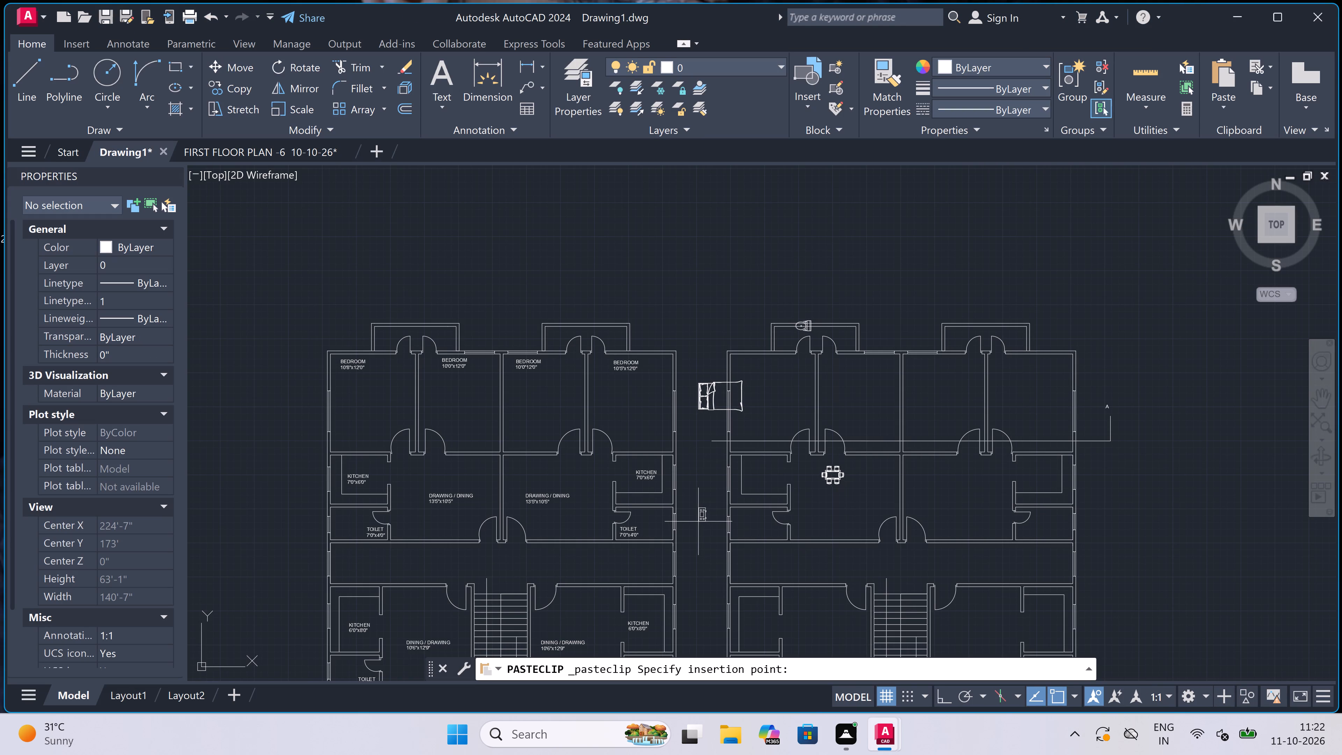
scroll(698, 522, "down", 2)
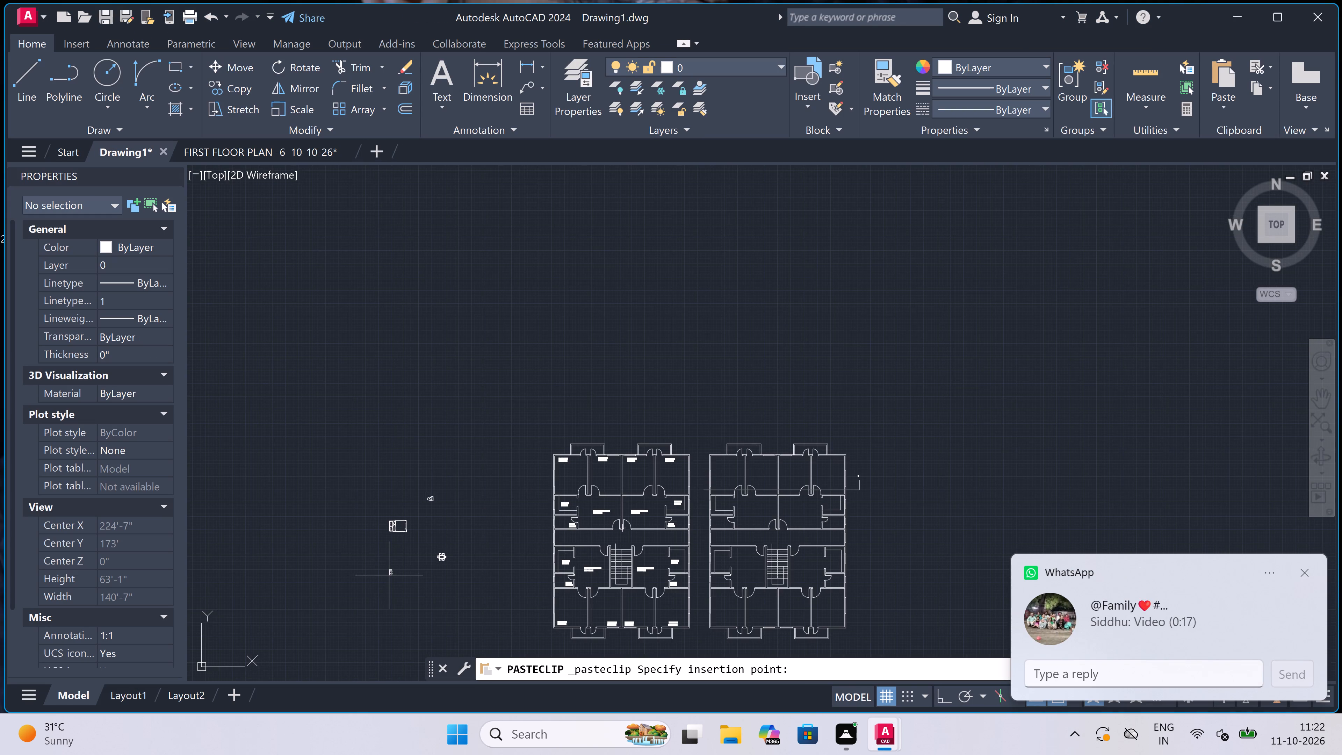
left_click(470, 532)
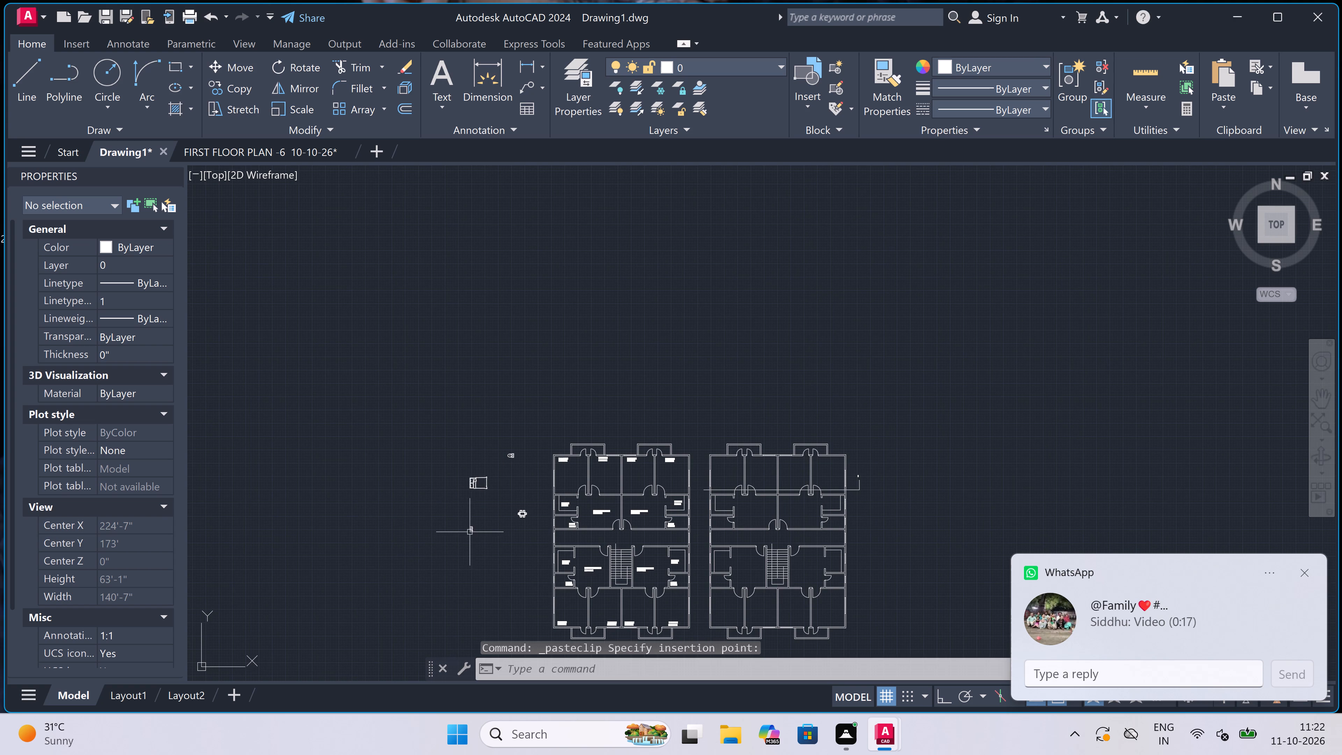
scroll(421, 536, "up", 3)
scroll(604, 268, "down", 4)
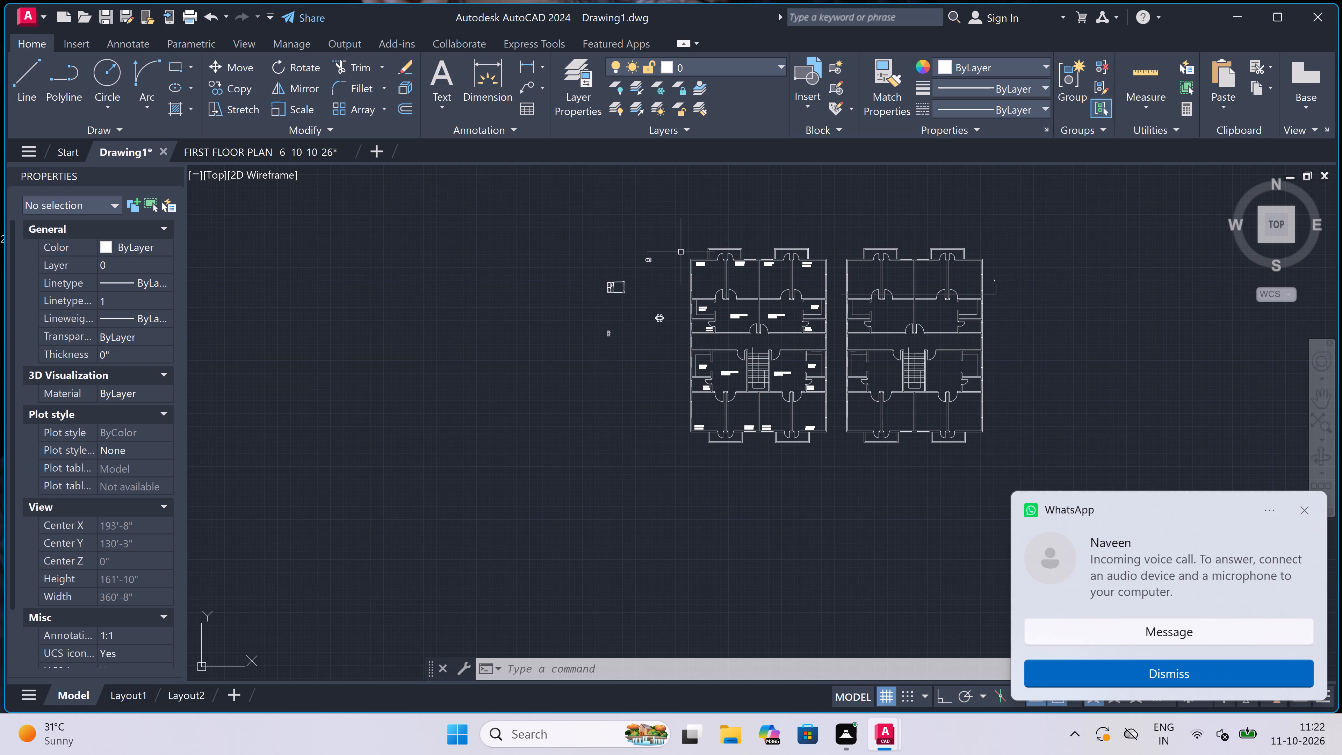
scroll(683, 224, "up", 2)
scroll(545, 383, "up", 2)
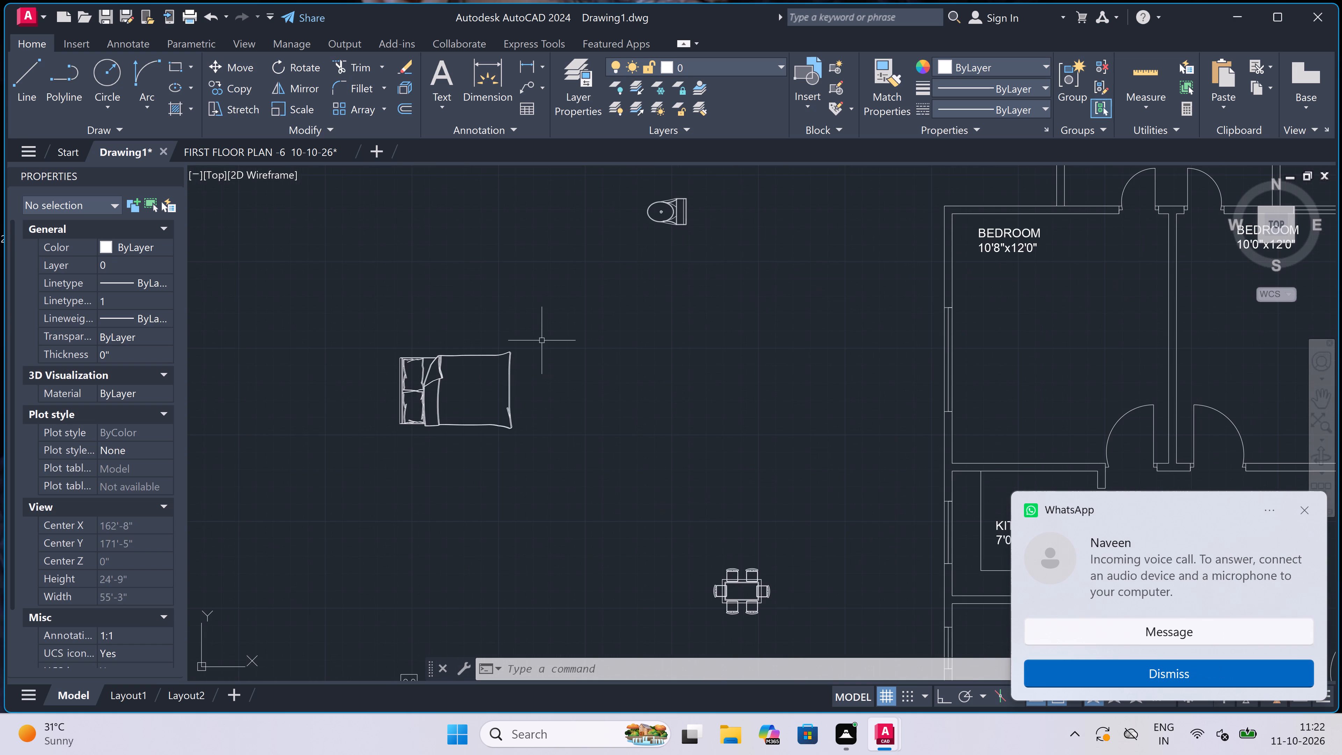
Copy the pasted bed by its headboard midpoint into the 10'8"x12'0" bedroom, headboard beside the outer window wall.
left_click_drag(542, 318, 536, 330)
left_click(323, 497)
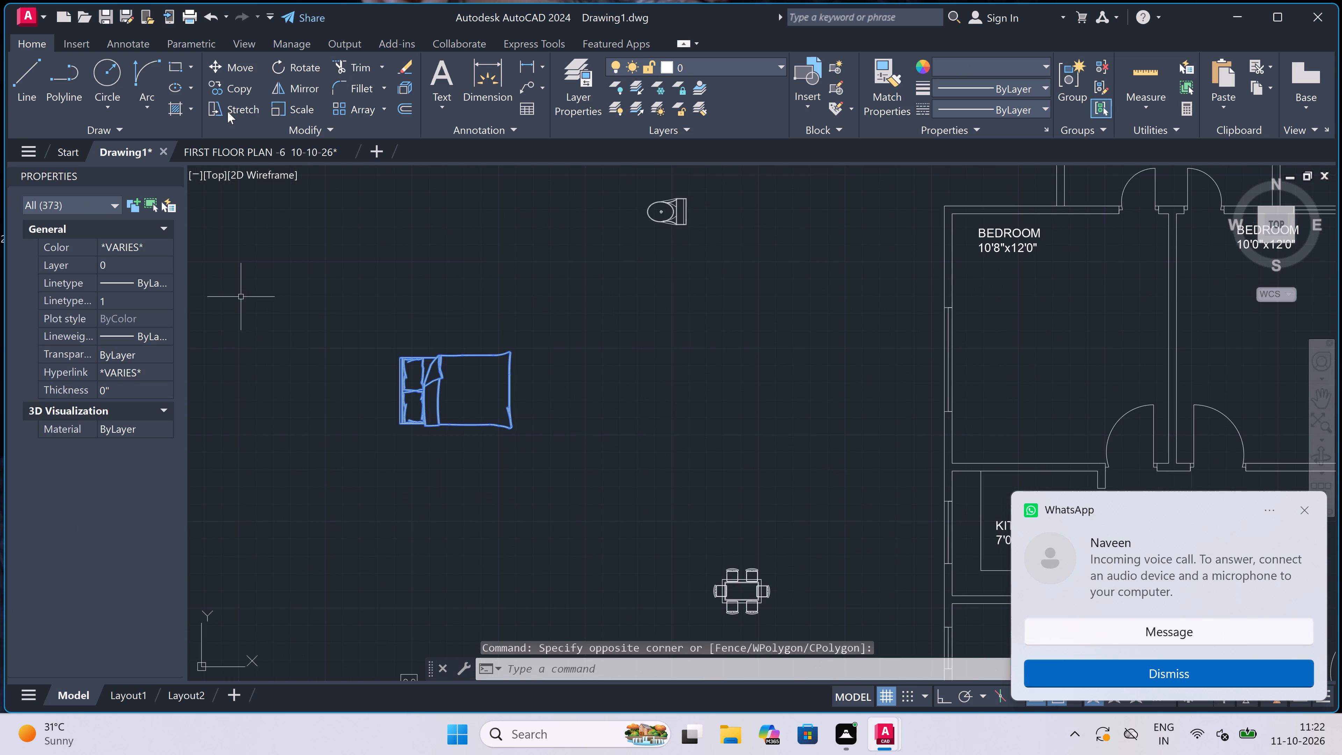
left_click(238, 80)
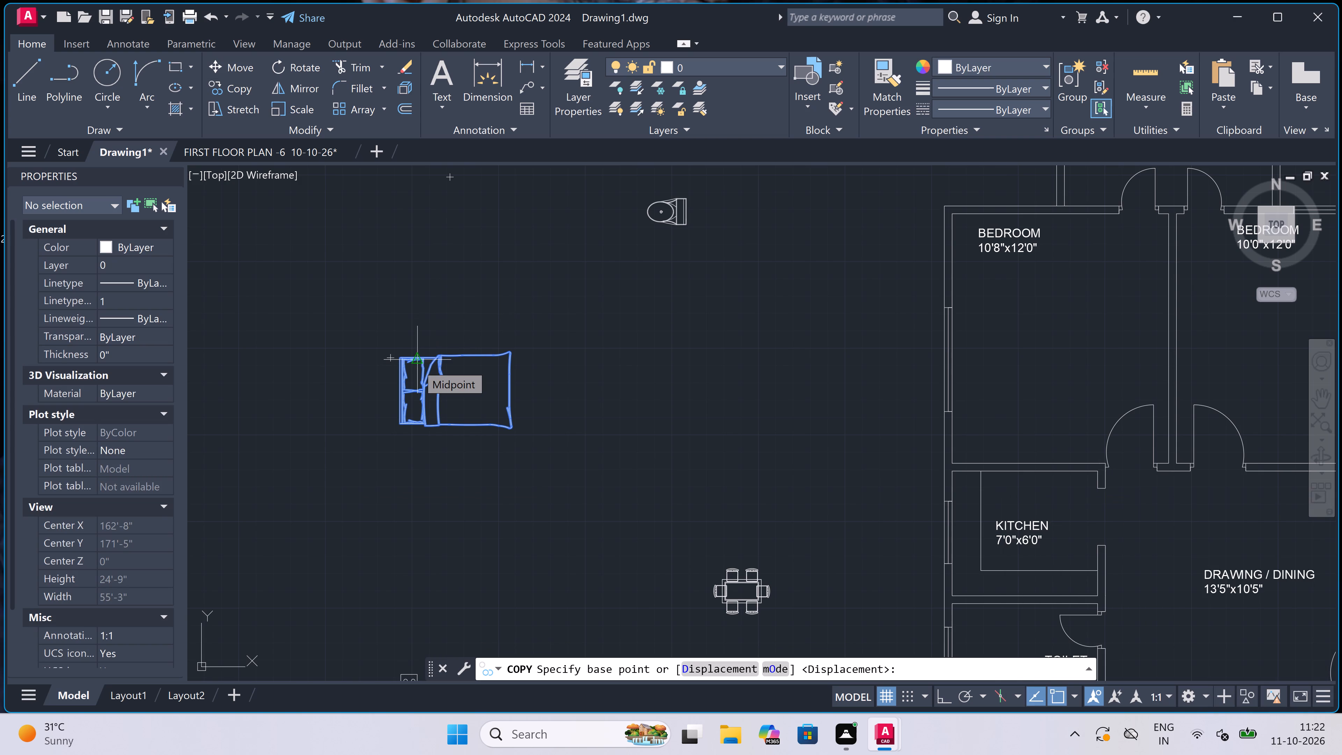
scroll(408, 359, "up", 1)
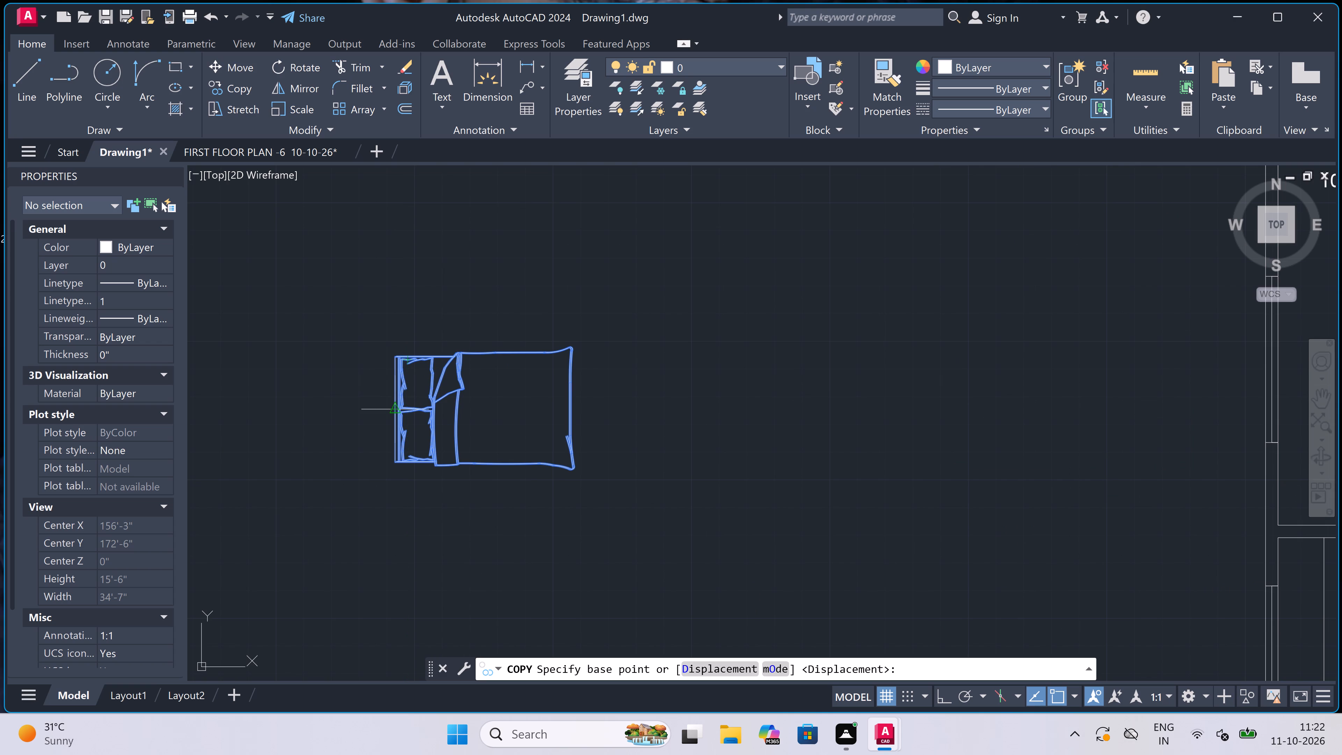
left_click(393, 409)
scroll(212, 438, "down", 4)
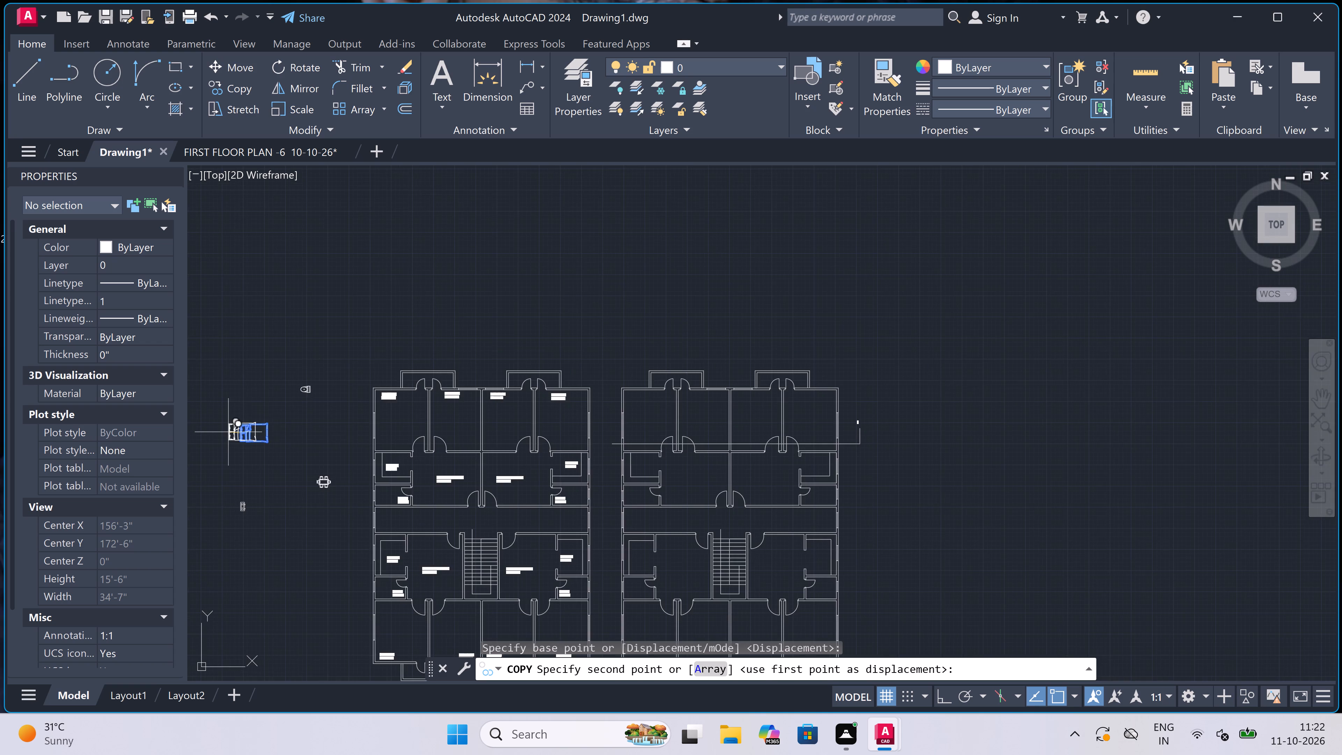
scroll(343, 430, "up", 4)
scroll(489, 378, "up", 2)
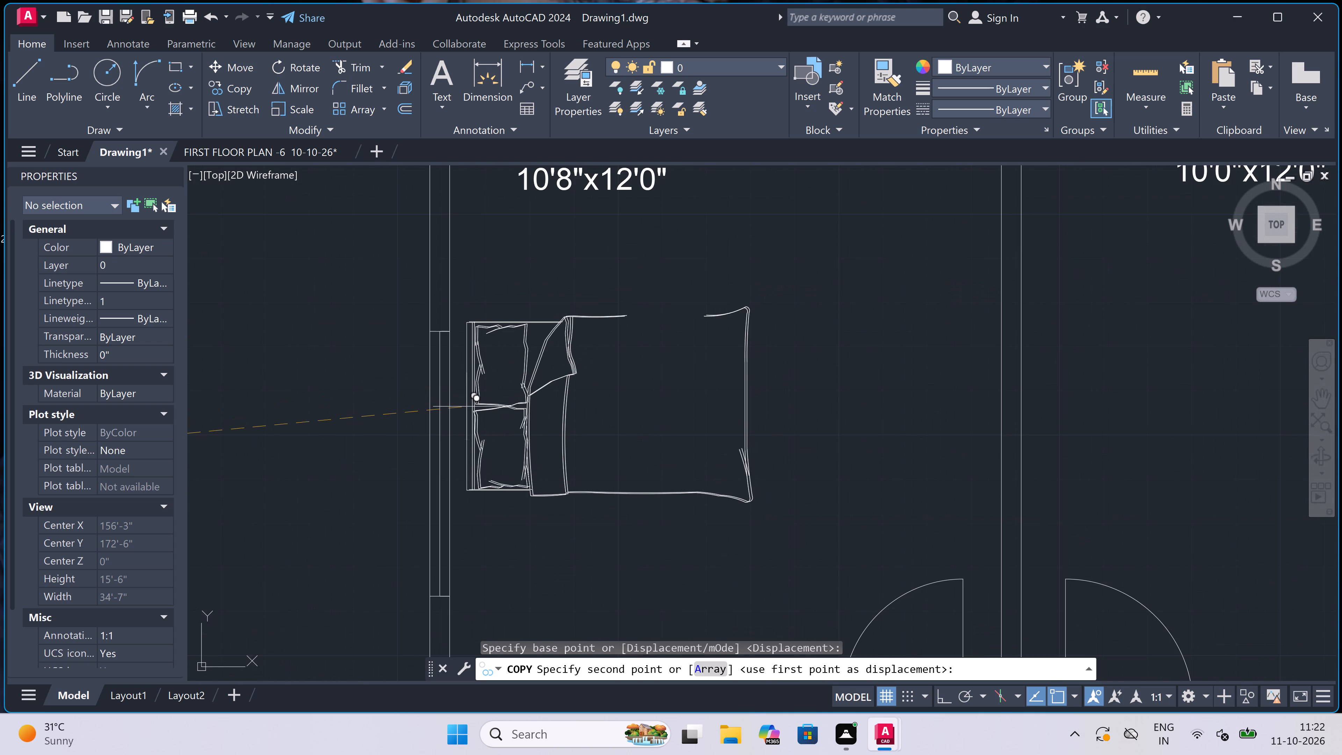
left_click(466, 419)
Place a second copy of the bed in the lower-left 10'5"x12'0" bedroom, headboard beside the outer wall, and finish copying.
scroll(289, 437, "down", 3)
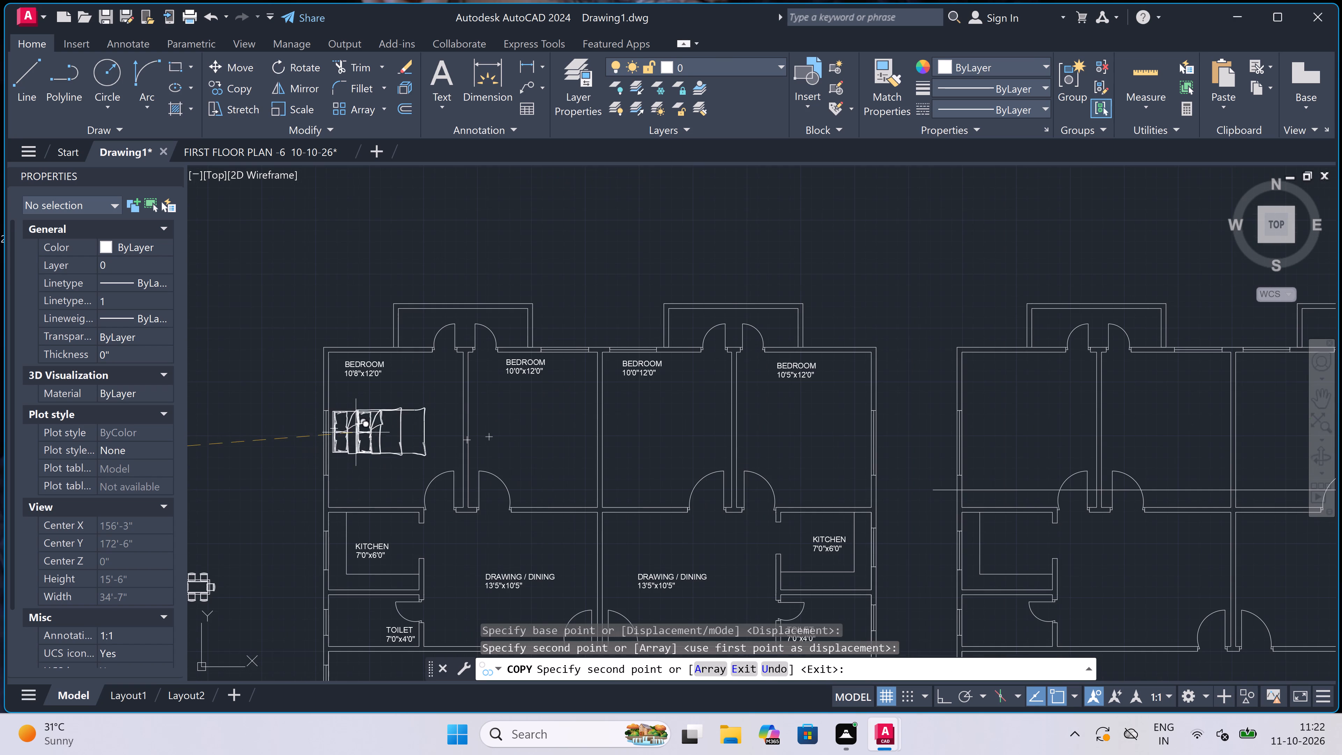
scroll(405, 423, "up", 1)
scroll(405, 422, "down", 2)
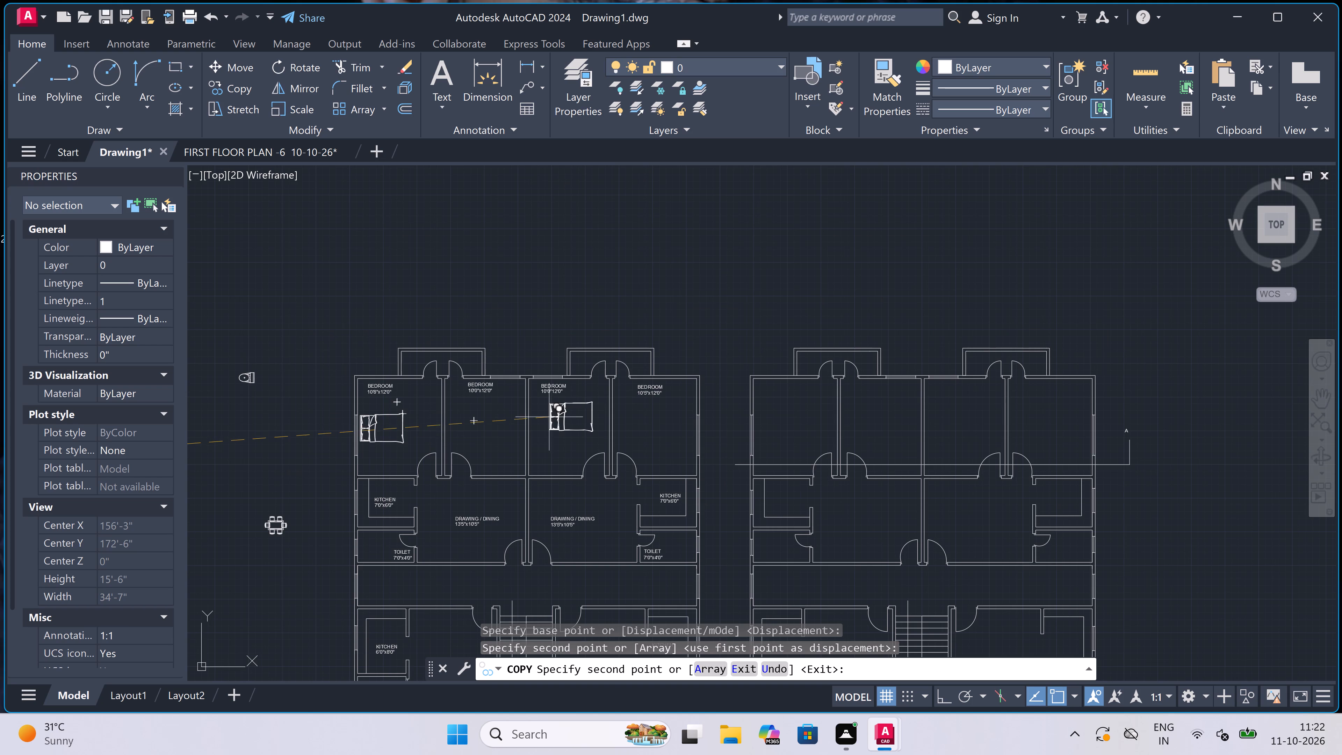
scroll(427, 380, "down", 2)
scroll(405, 384, "up", 3)
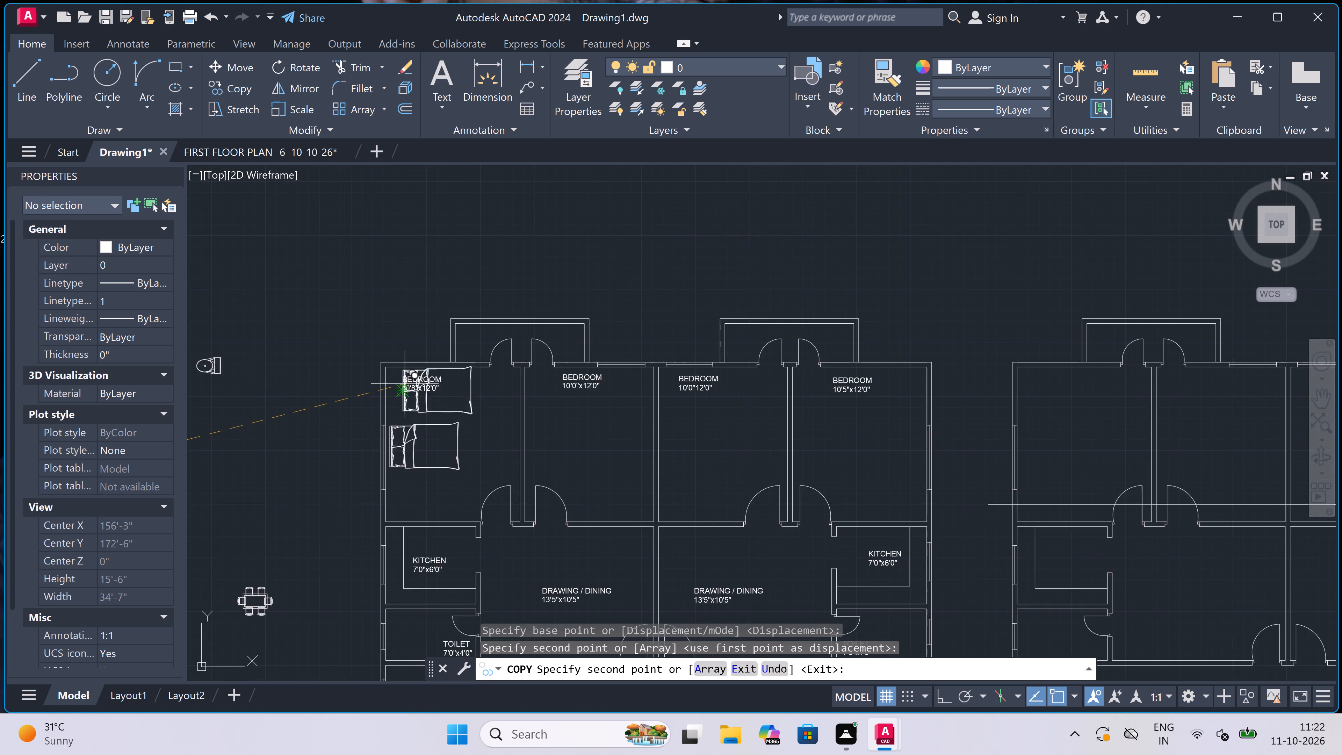
scroll(405, 384, "up", 3)
scroll(405, 384, "down", 1)
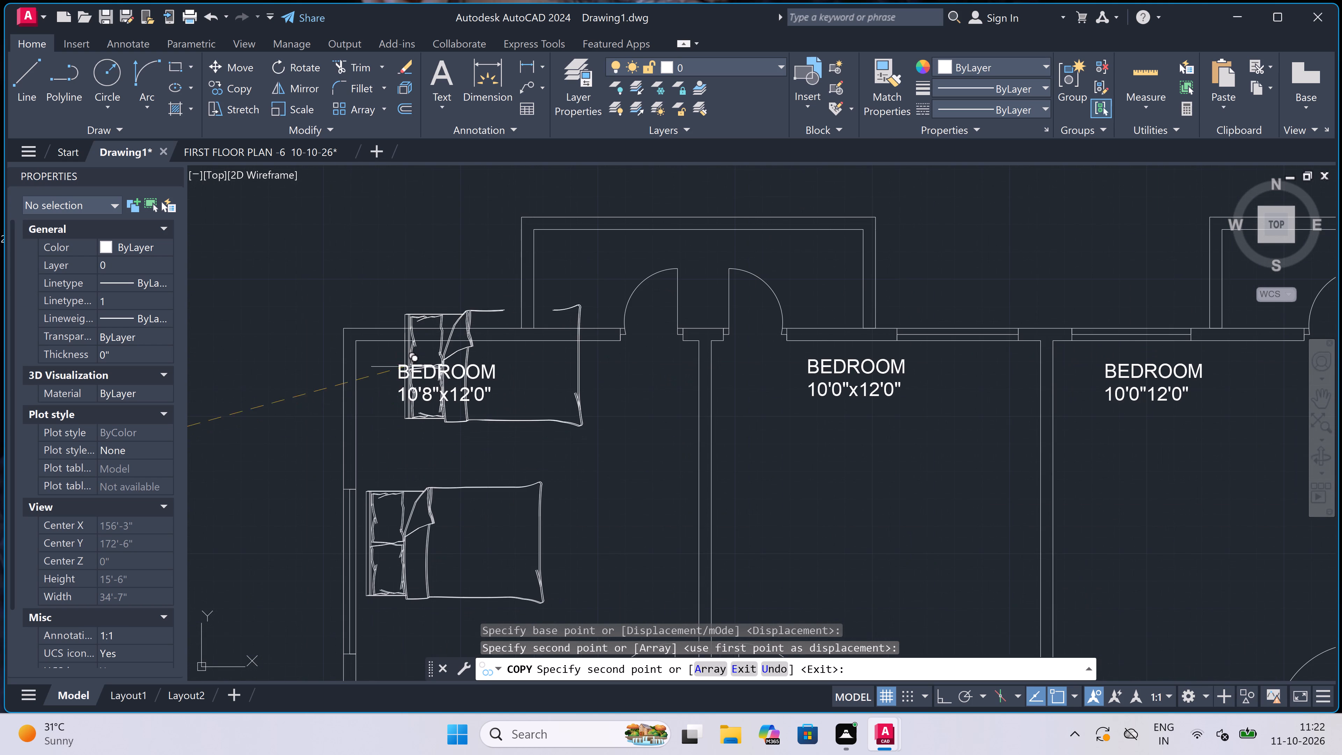
scroll(405, 361, "down", 4)
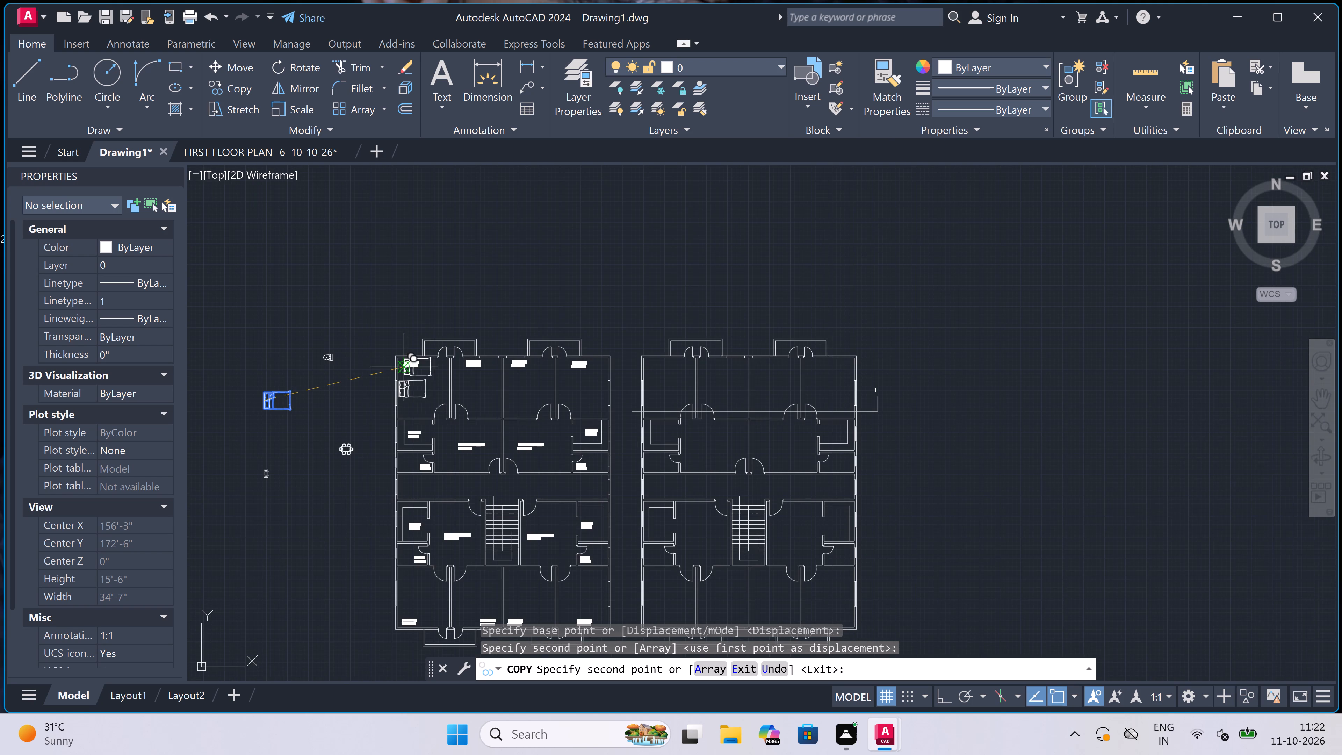
scroll(397, 397, "down", 1)
scroll(375, 571, "up", 2)
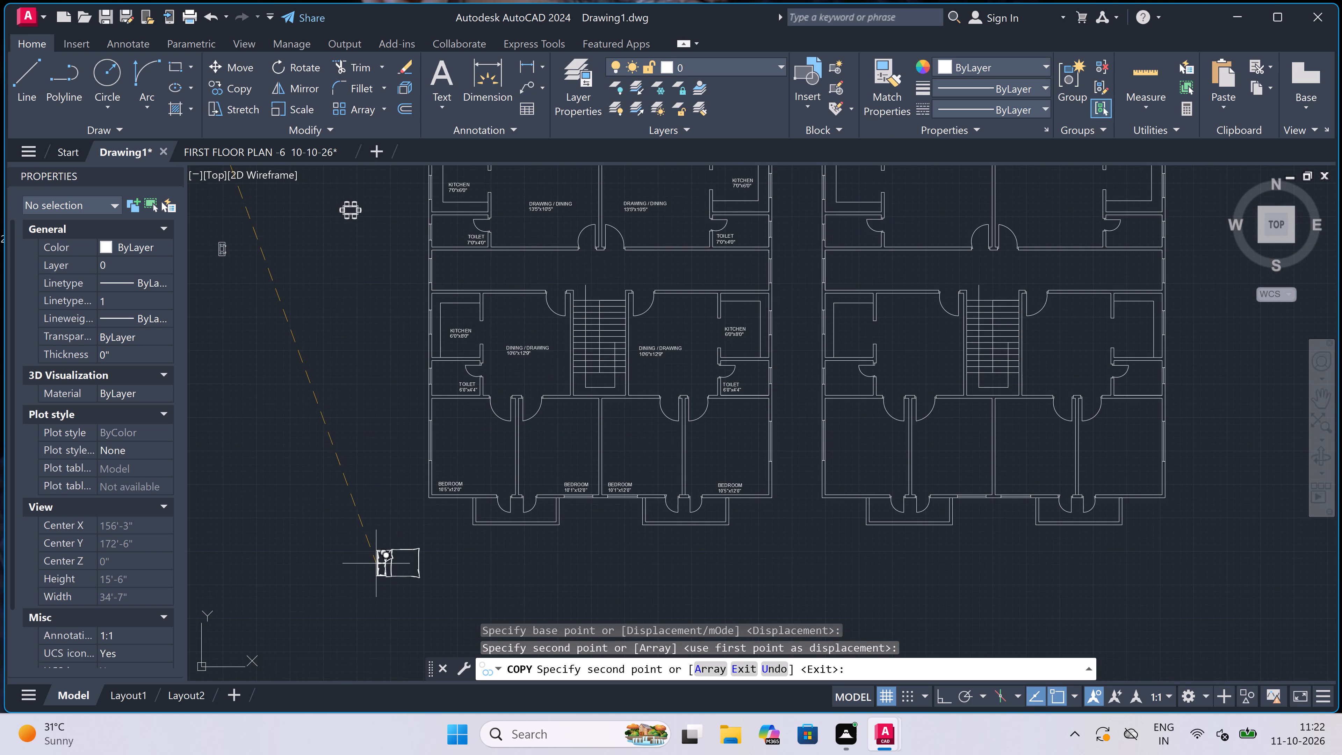
scroll(421, 430, "up", 2)
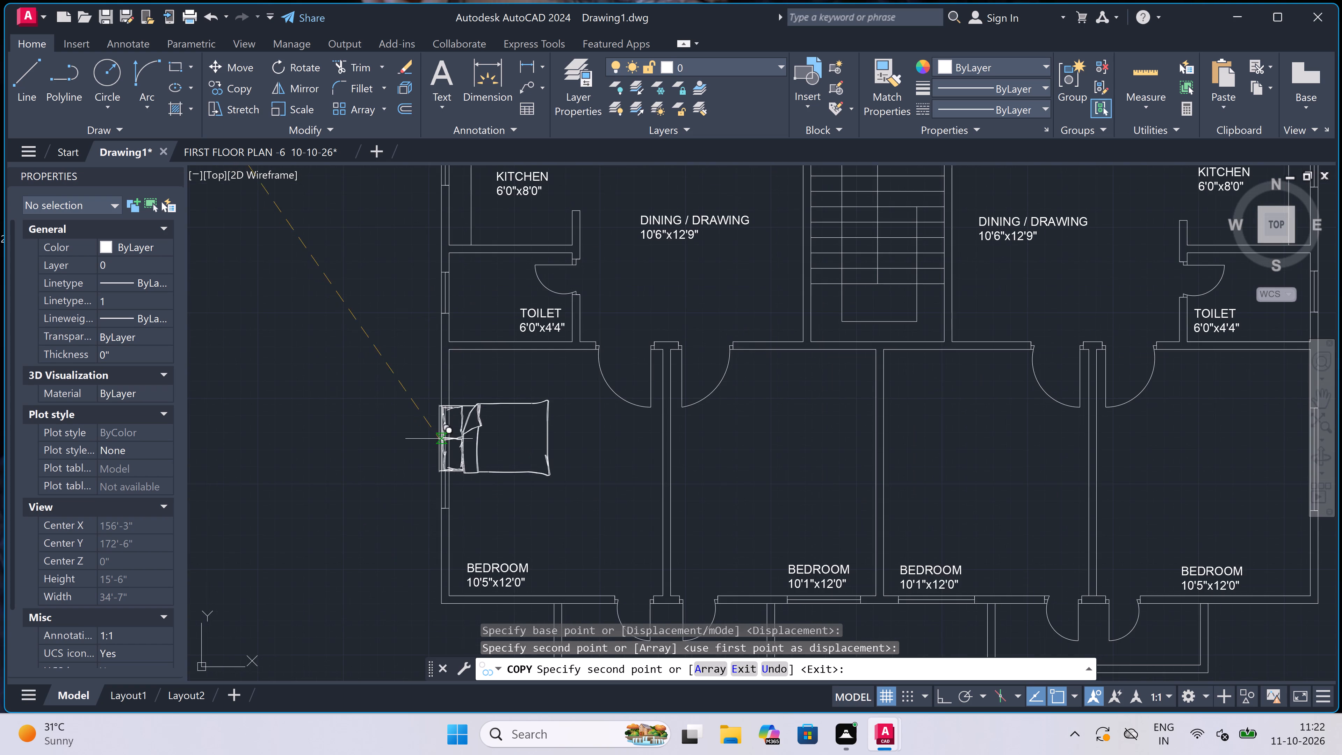
scroll(527, 467, "up", 1)
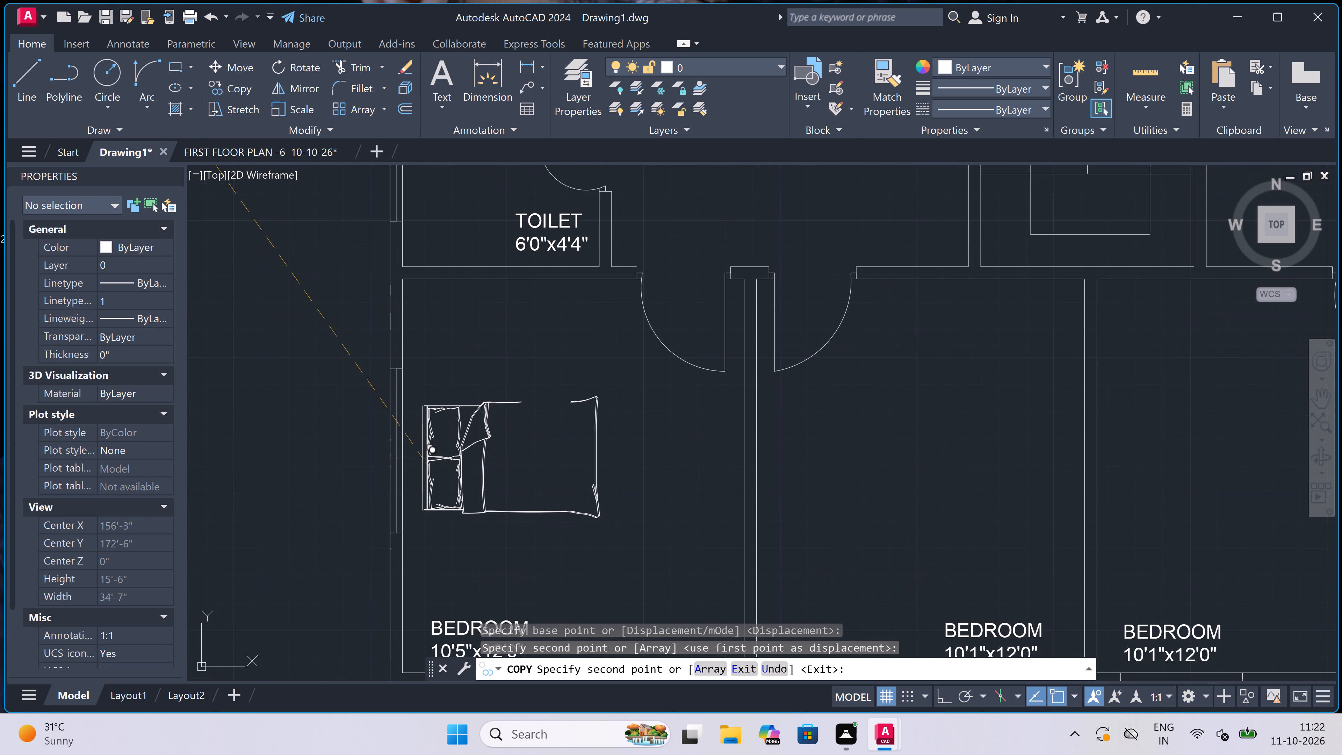
left_click(411, 460)
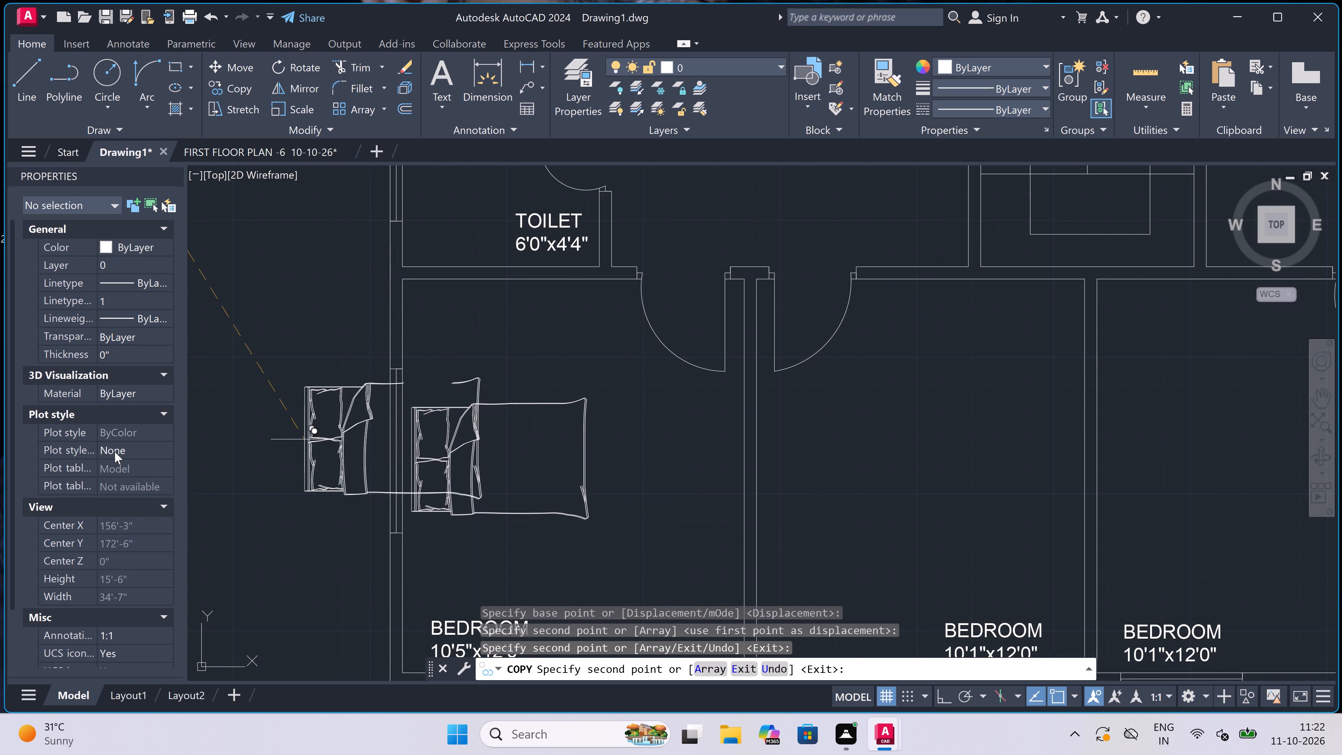
scroll(126, 454, "down", 1)
scroll(395, 422, "down", 3)
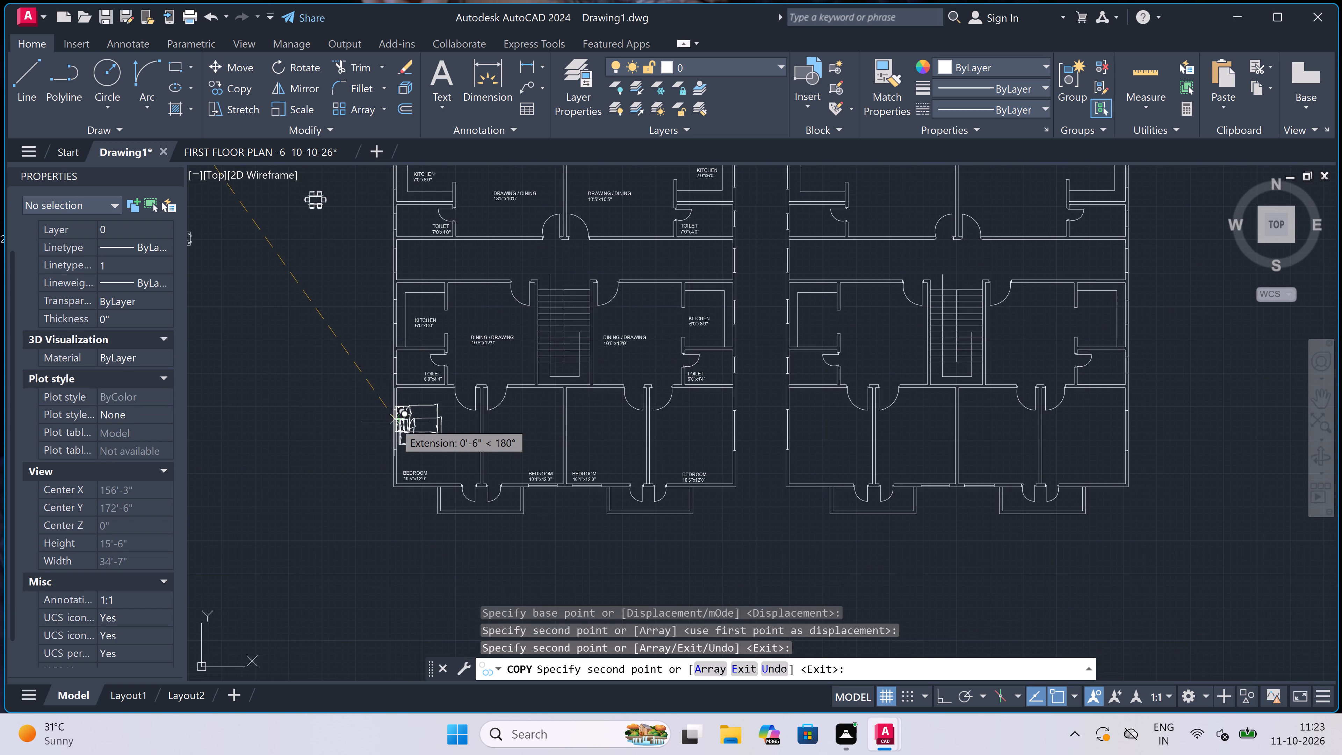
key("Escape")
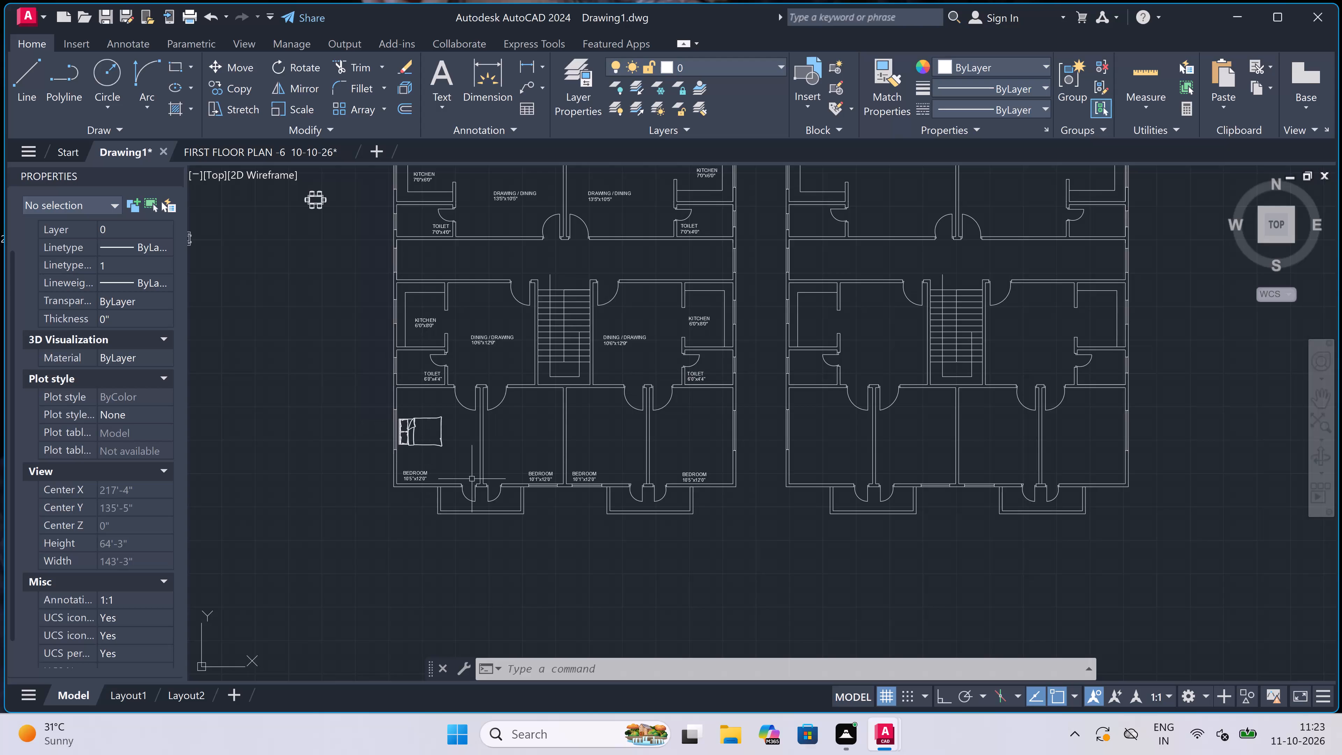
Move the two lower-row 10'1"x12'0" bedroom labels together up to just below the upper wall of their rooms.
scroll(533, 463, "up", 3)
scroll(538, 492, "down", 3)
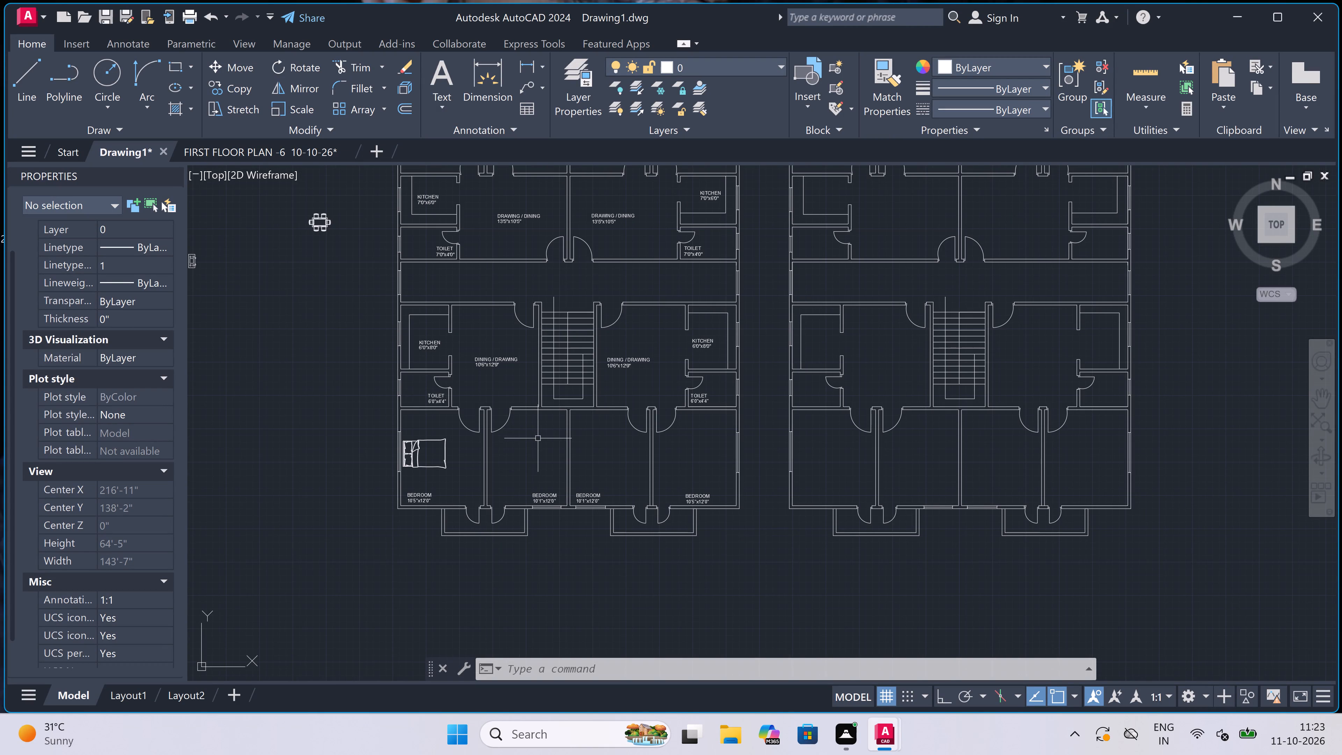
scroll(532, 398, "up", 2)
scroll(550, 512, "down", 2)
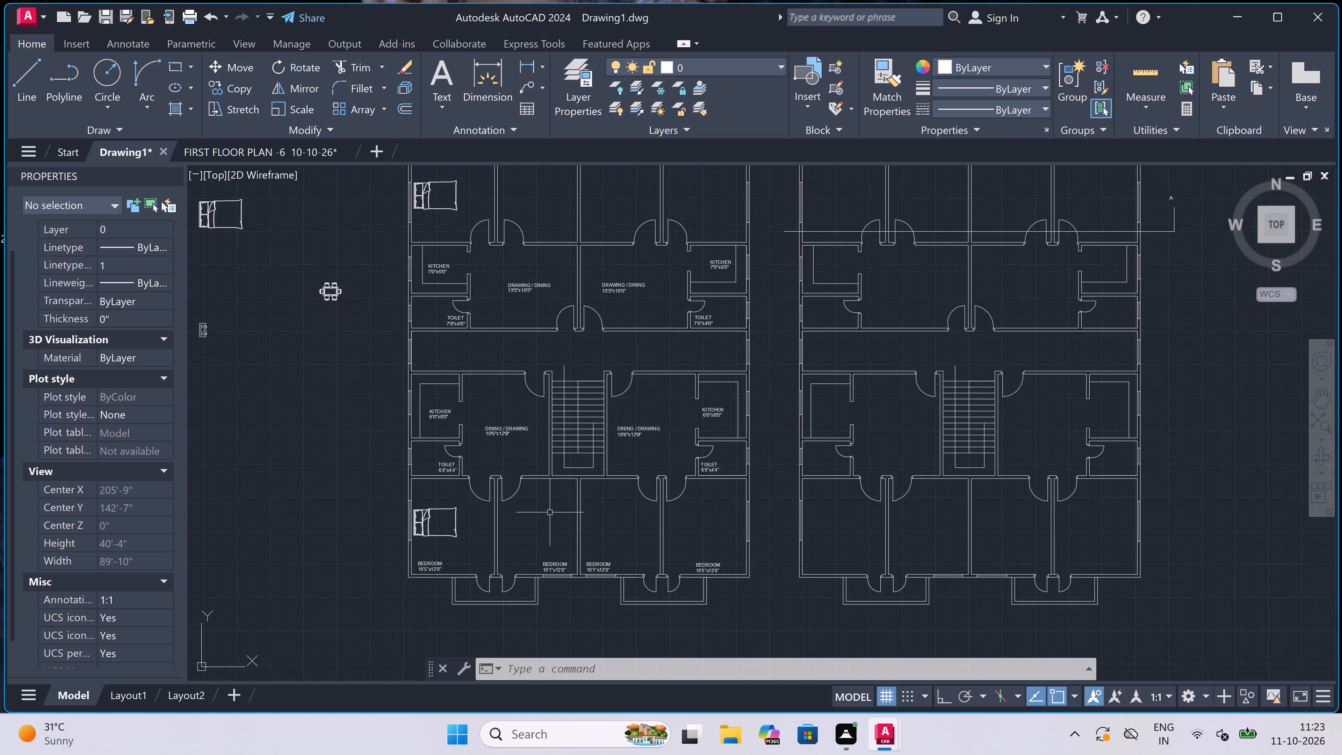
scroll(557, 546, "up", 2)
left_click(547, 596)
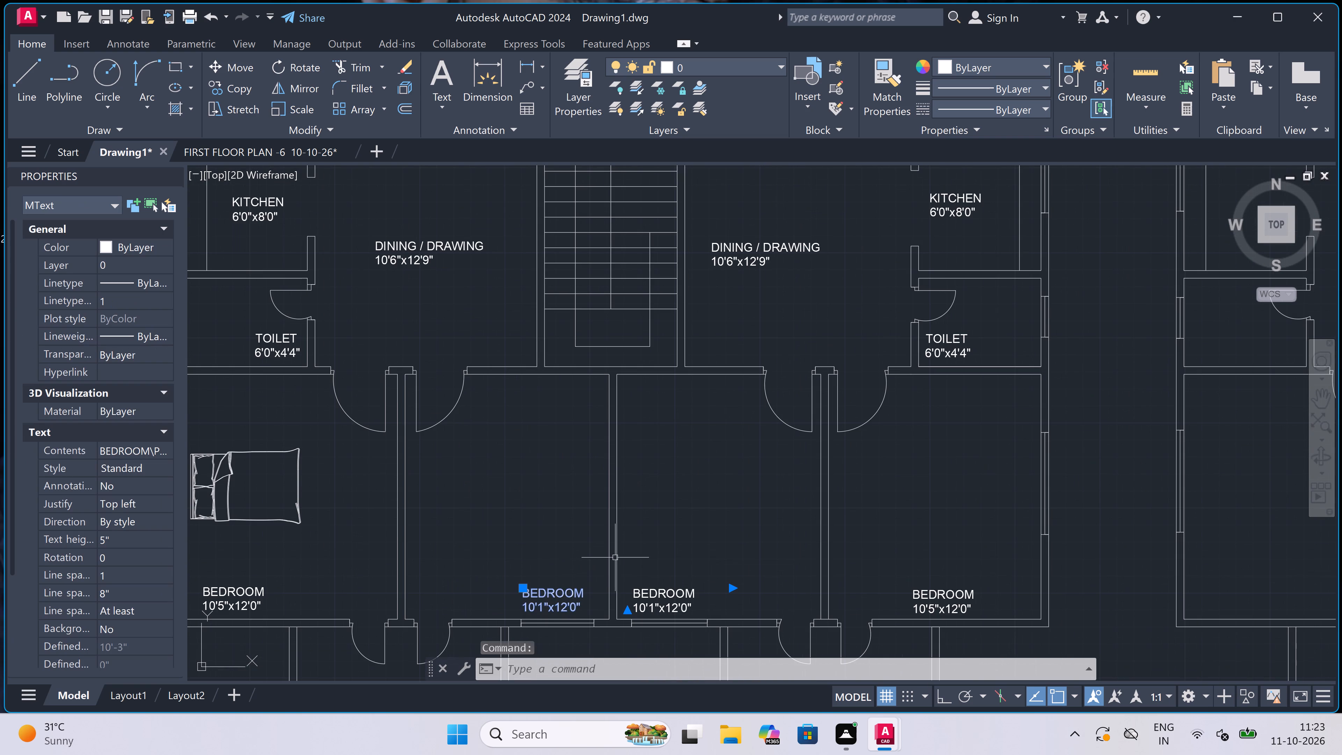
left_click(636, 589)
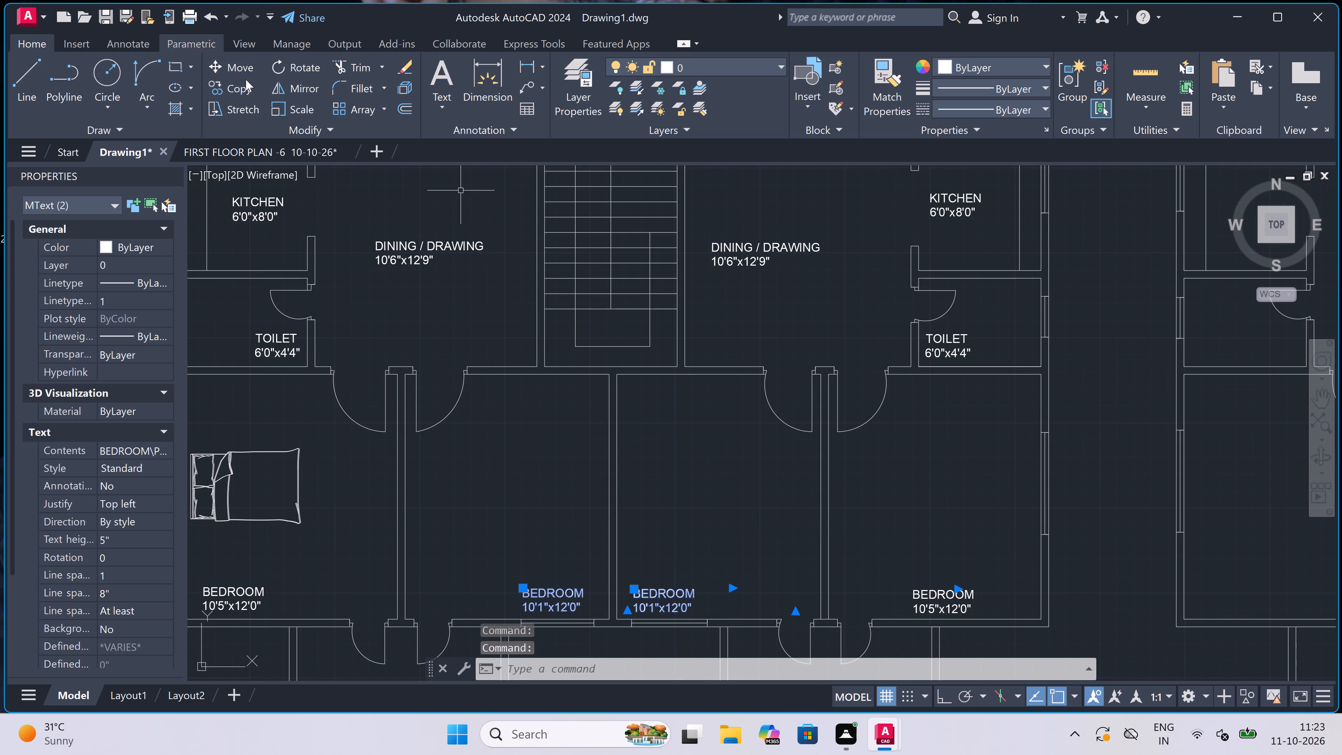
left_click(235, 58)
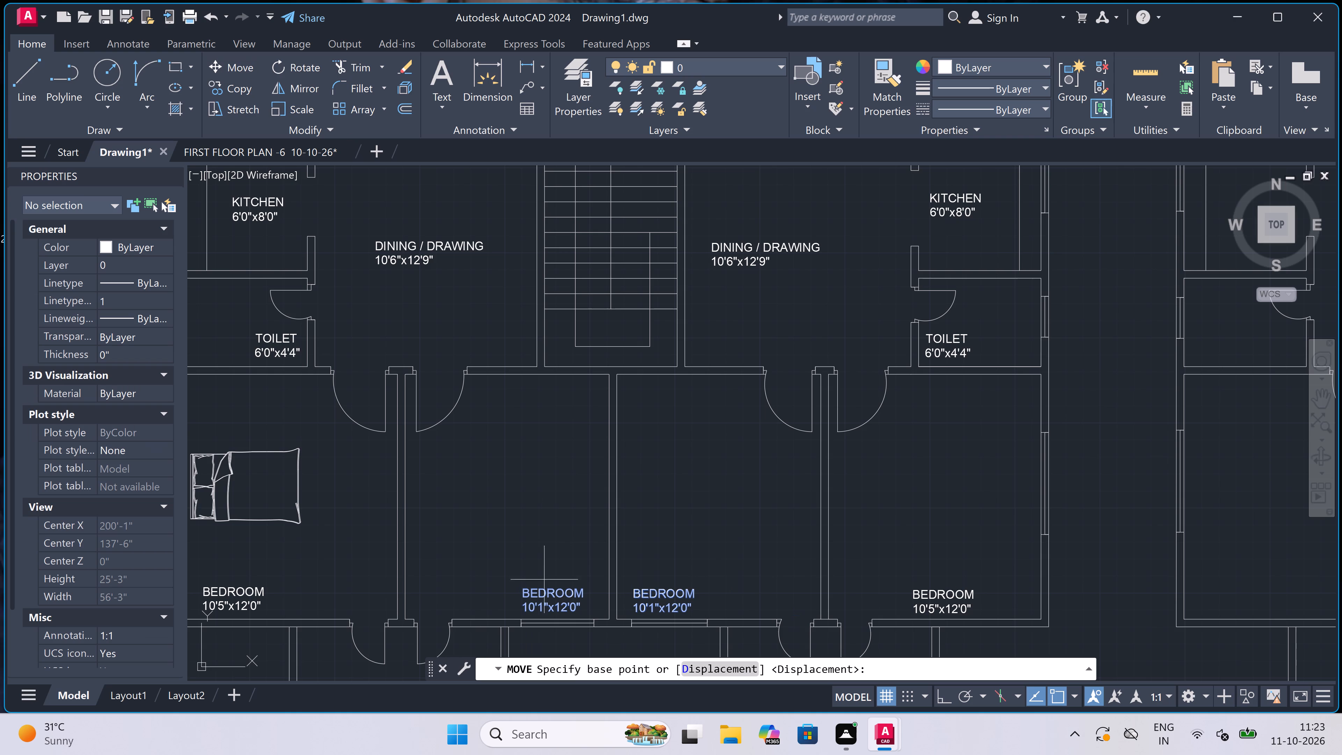
left_click(550, 595)
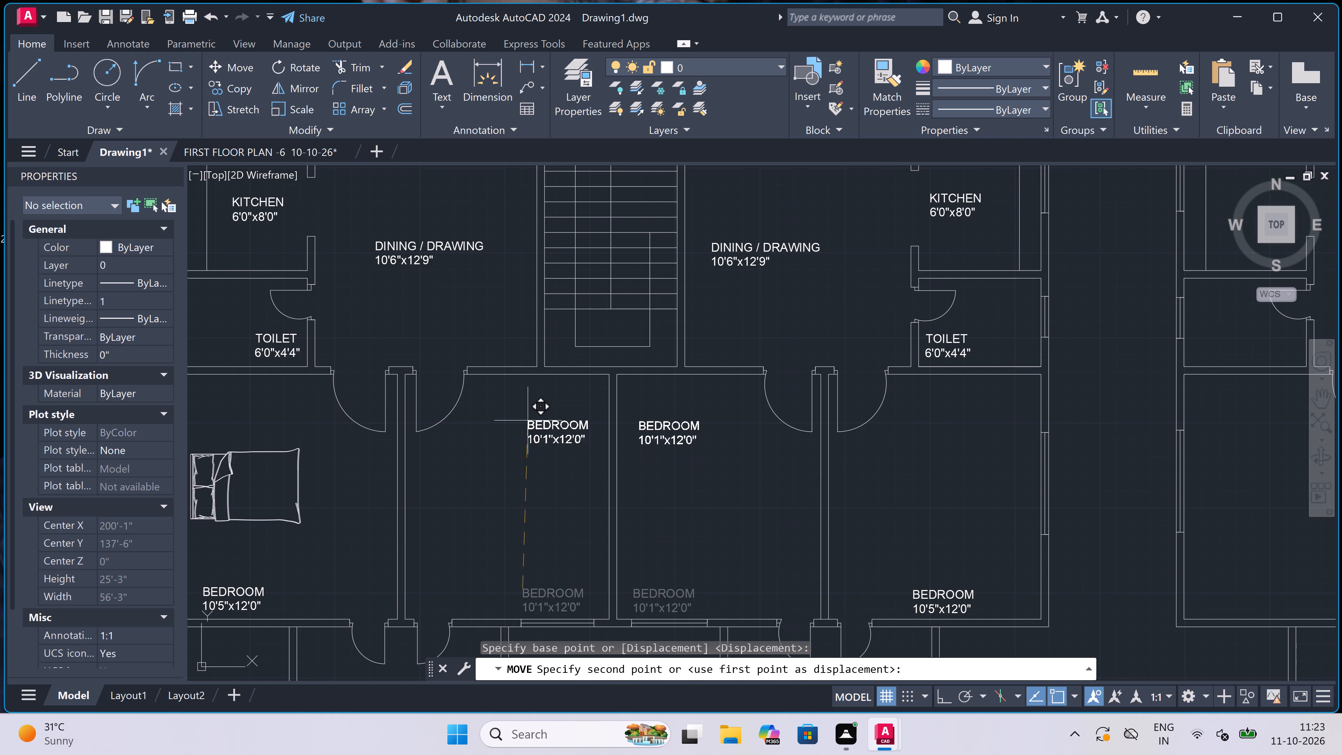
scroll(517, 393, "up", 3)
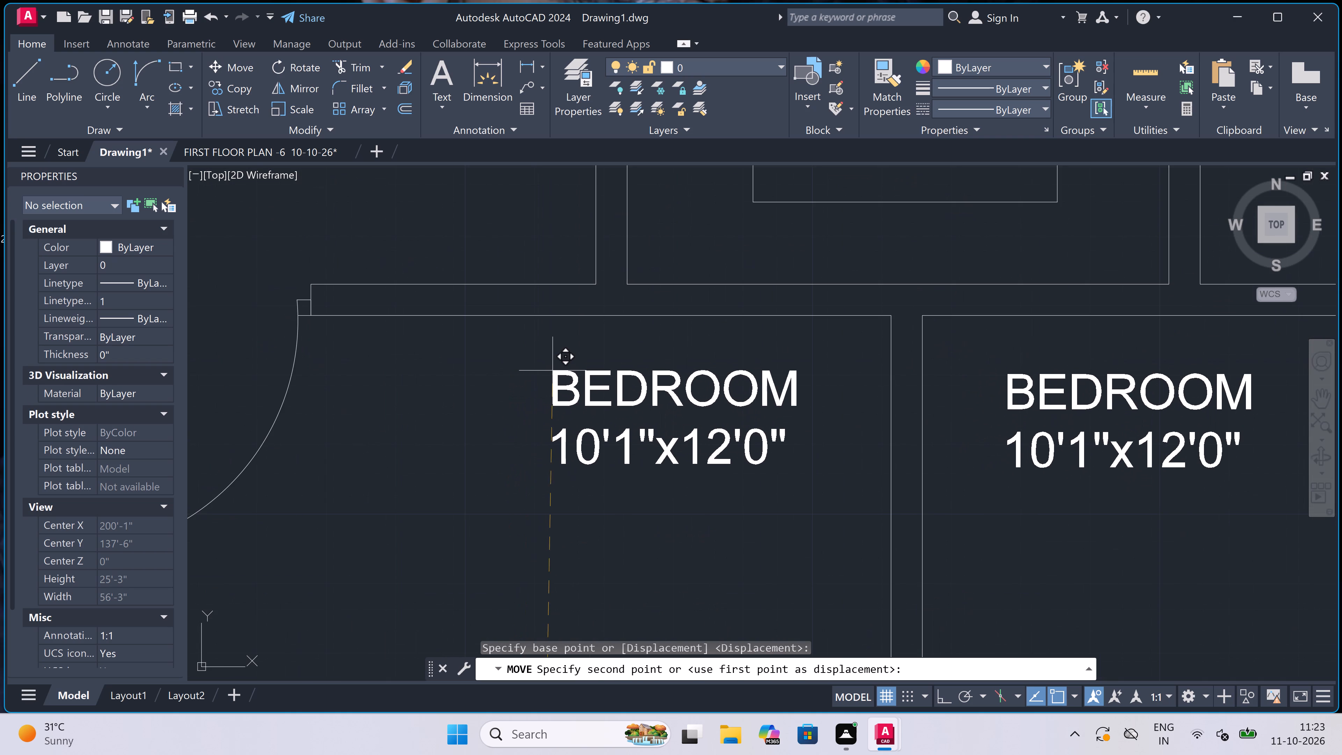
left_click(563, 345)
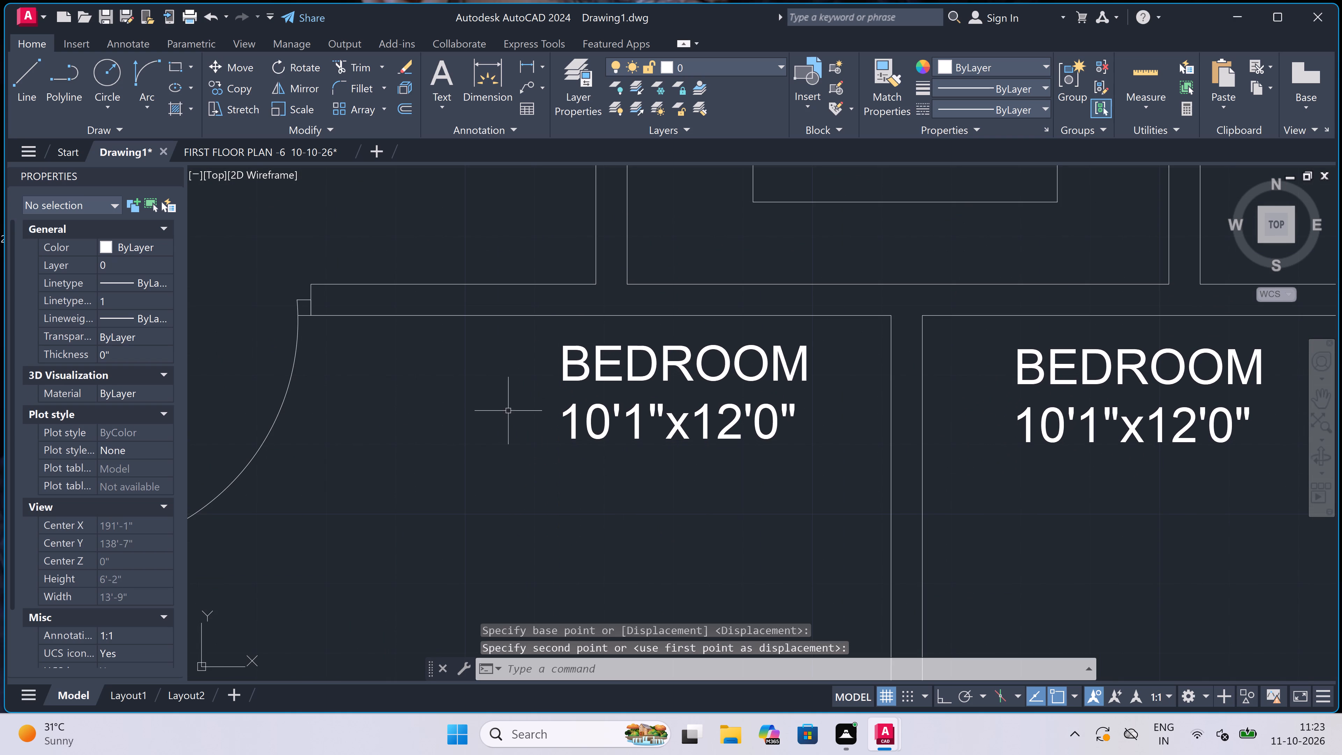
Move the lower-right 10'5"x12'0" bedroom label up to just below the upper wall of its room.
scroll(508, 410, "down", 9)
scroll(510, 414, "up", 3)
scroll(510, 414, "down", 3)
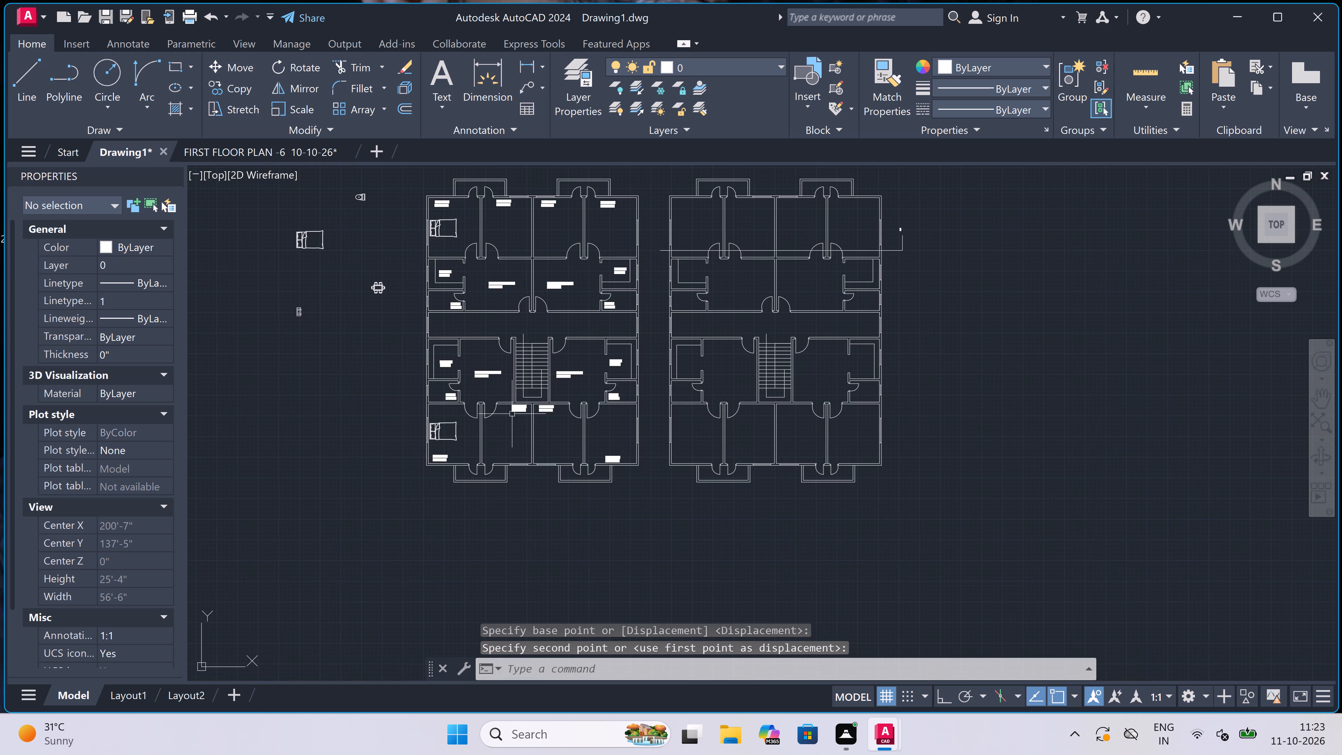
scroll(650, 394, "up", 2)
scroll(572, 507, "down", 1)
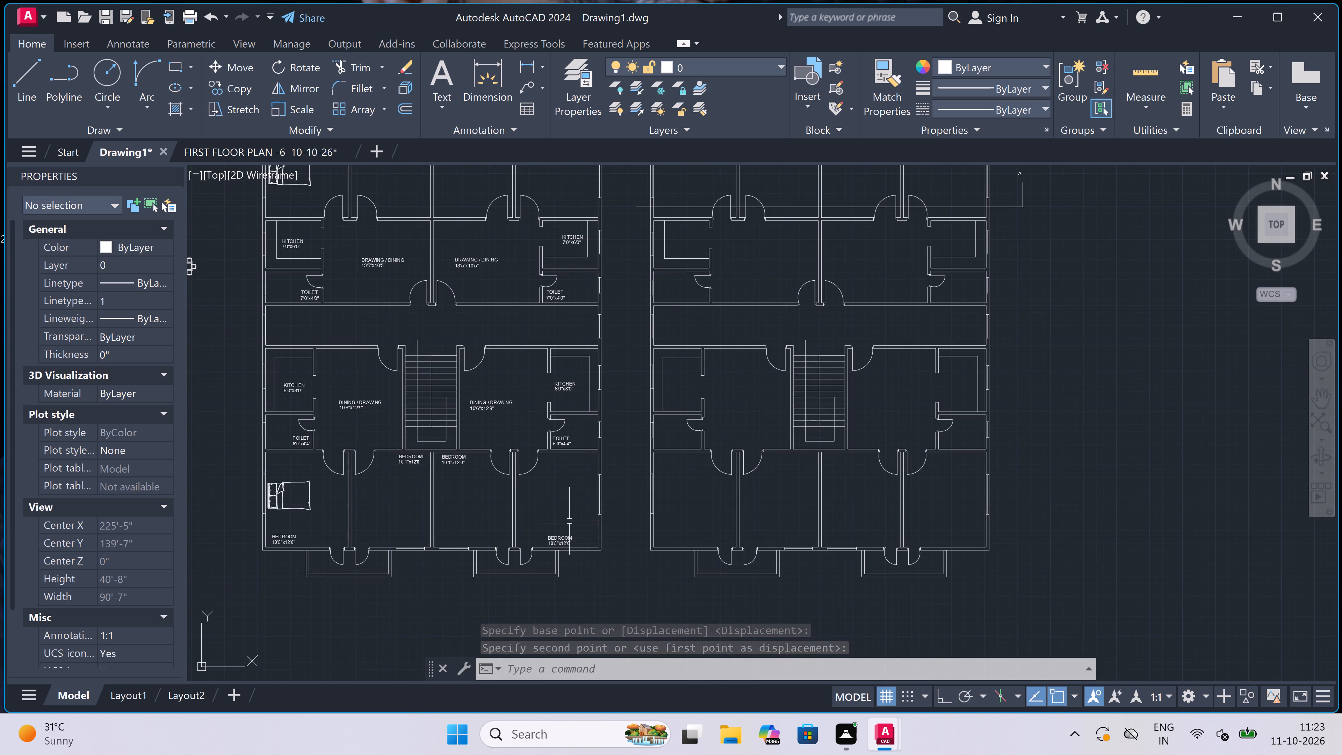
scroll(565, 539, "up", 3)
left_click(561, 537)
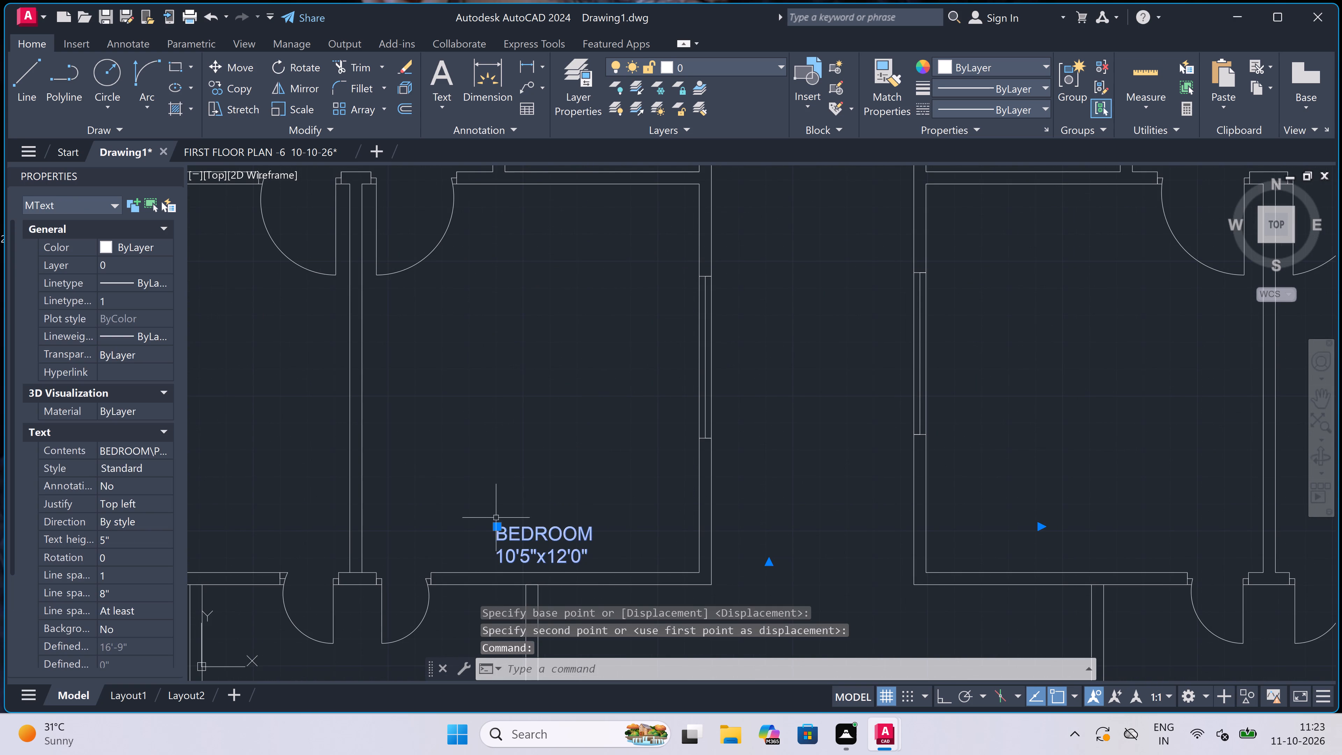
left_click(499, 523)
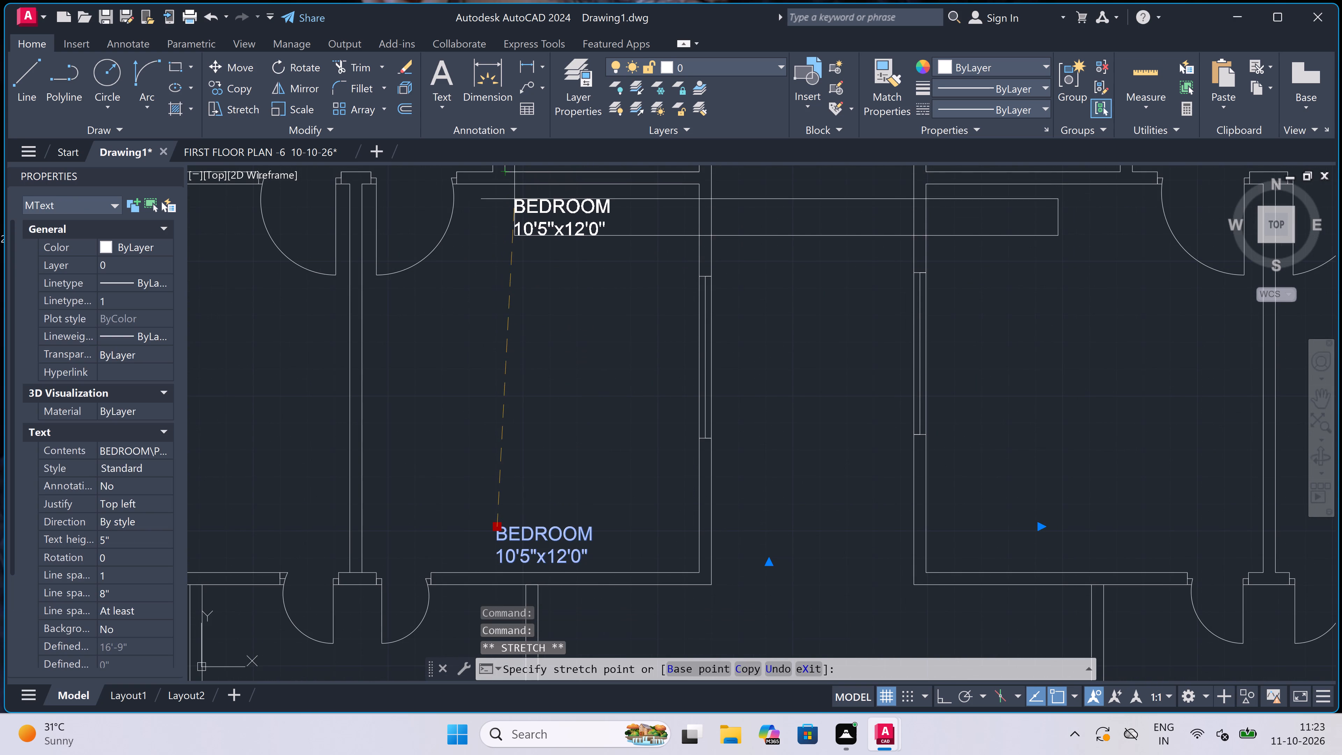
left_click(522, 206)
scroll(504, 387, "down", 3)
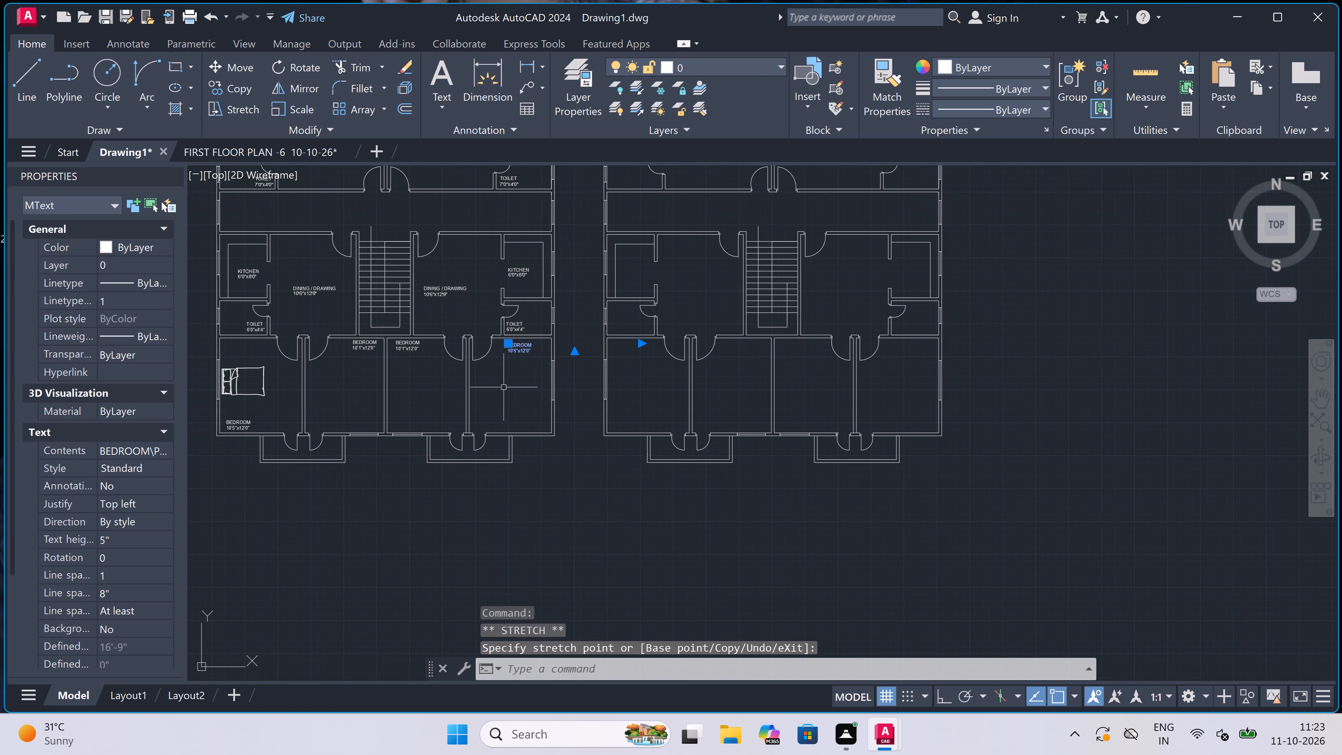
key("Escape")
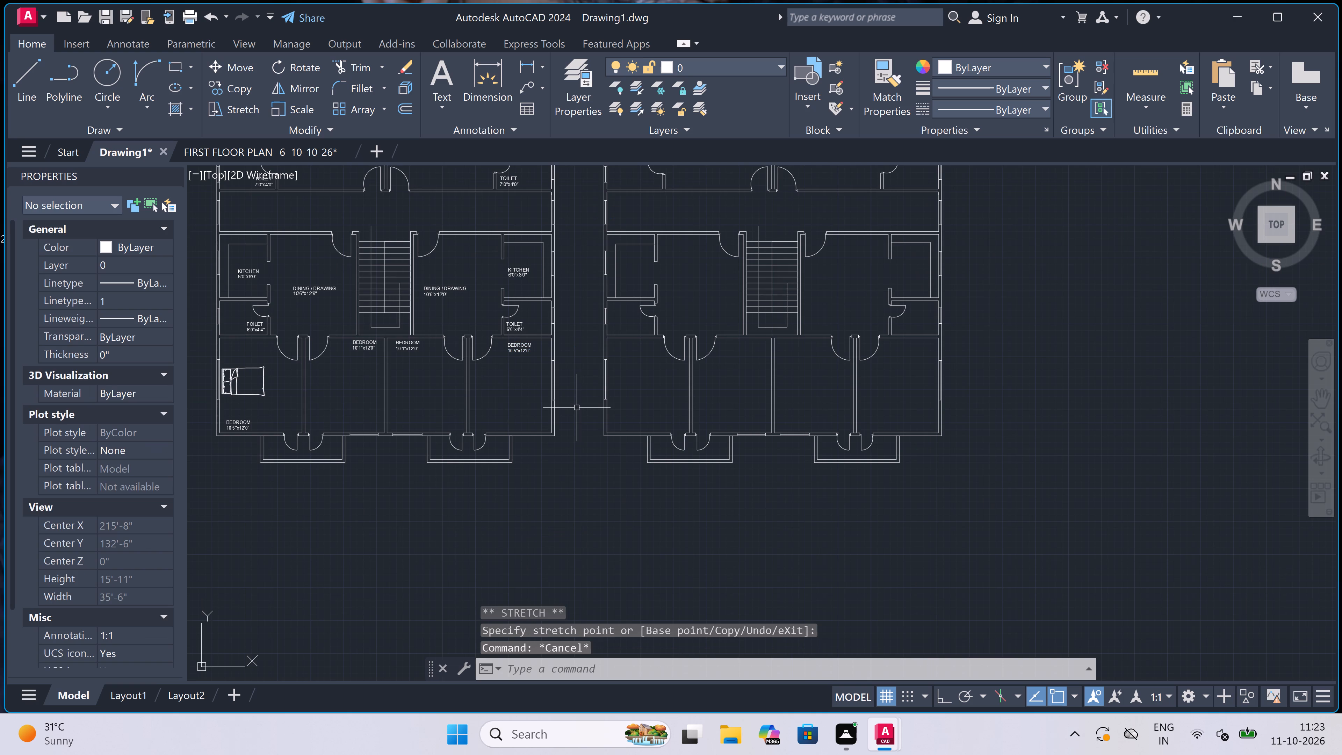
Move the two upper-row middle bedroom labels (10'0"x12'0") together down to just above the lower wall of their rooms.
scroll(577, 408, "down", 2)
scroll(513, 231, "up", 2)
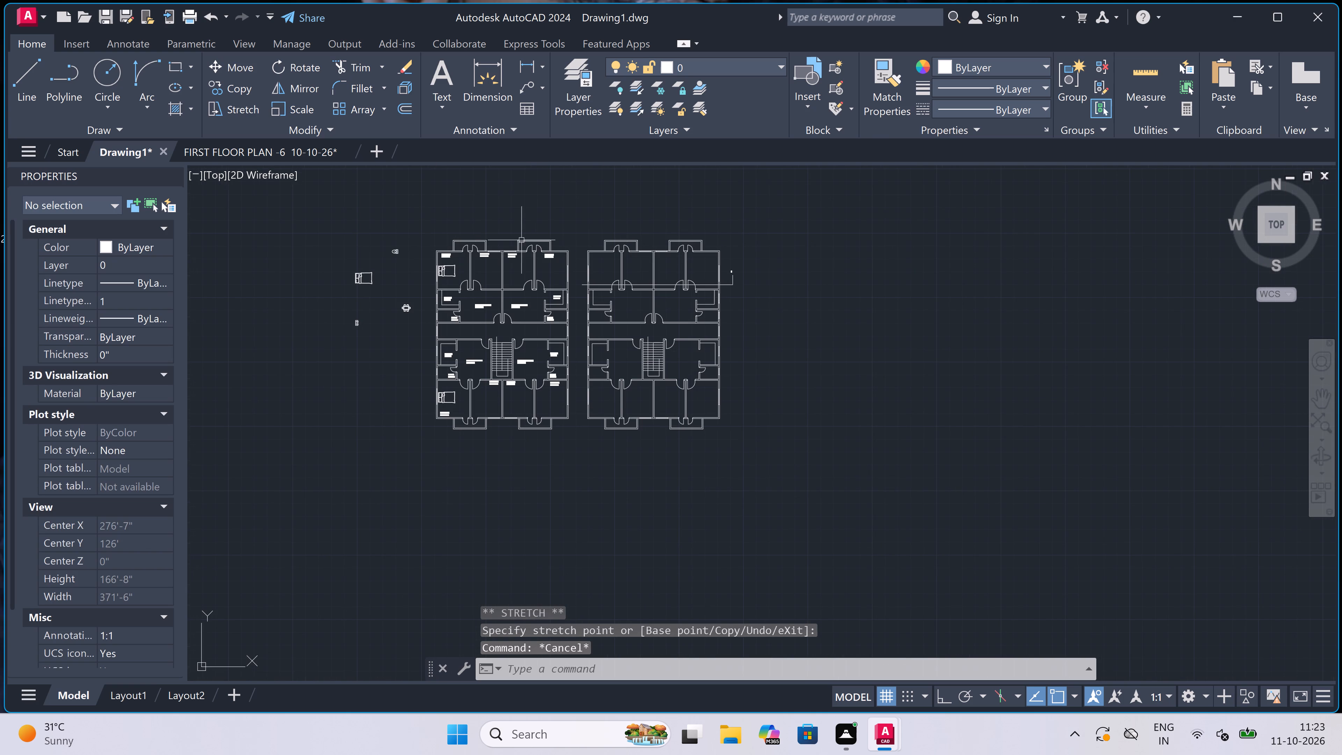
scroll(518, 236, "up", 1)
scroll(387, 328, "up", 1)
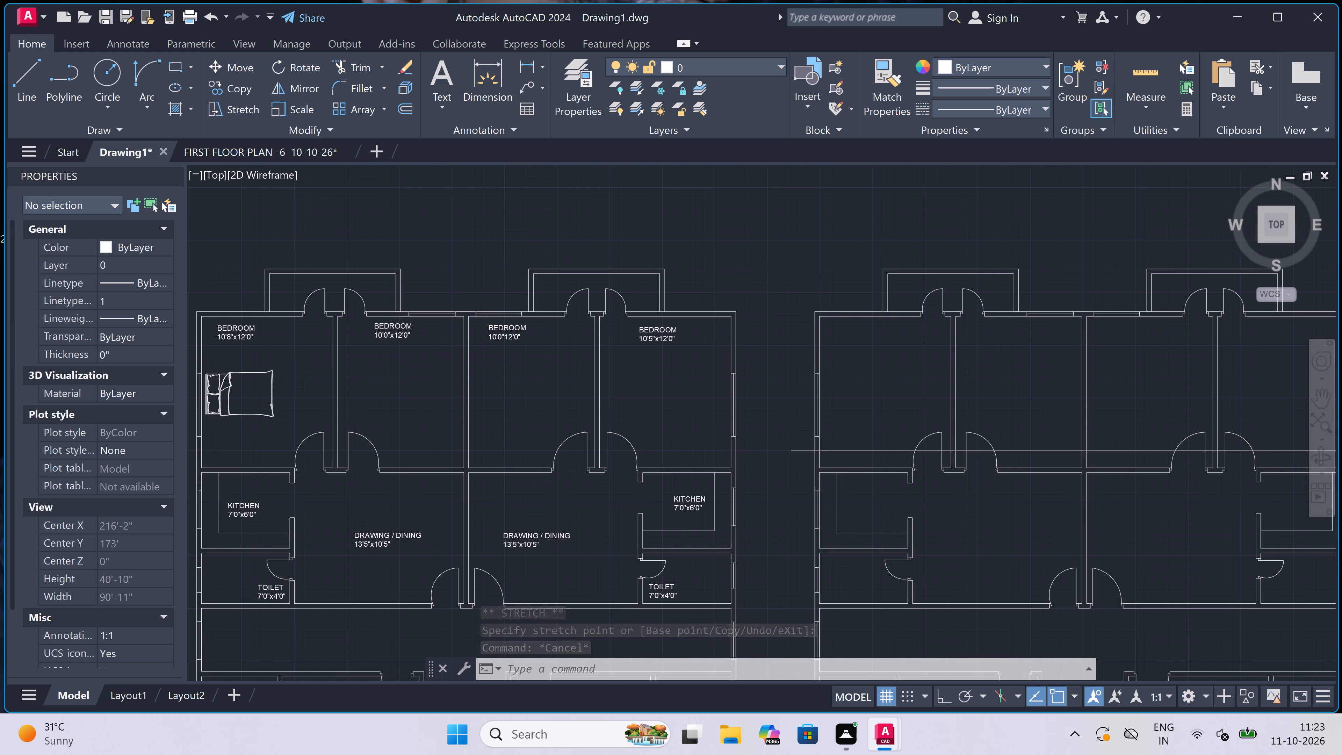
left_click(388, 325)
left_click(575, 335)
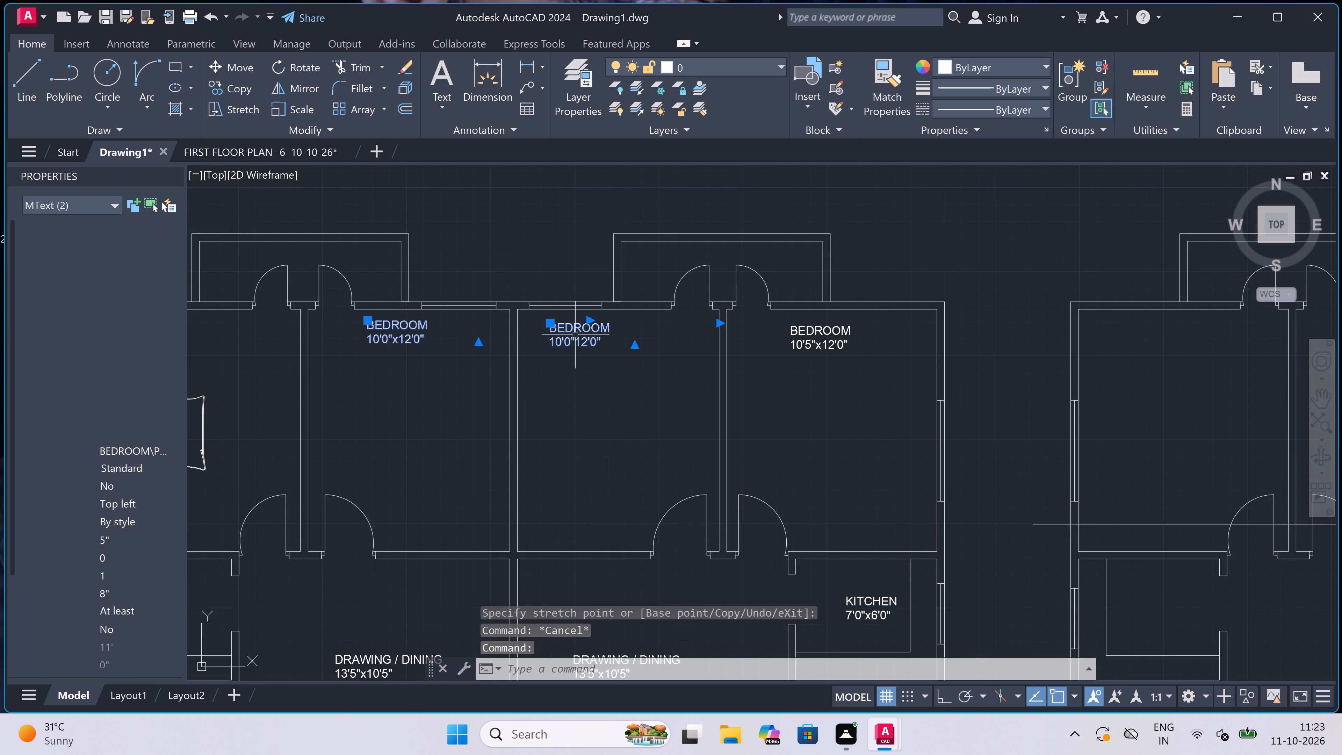
left_click(236, 59)
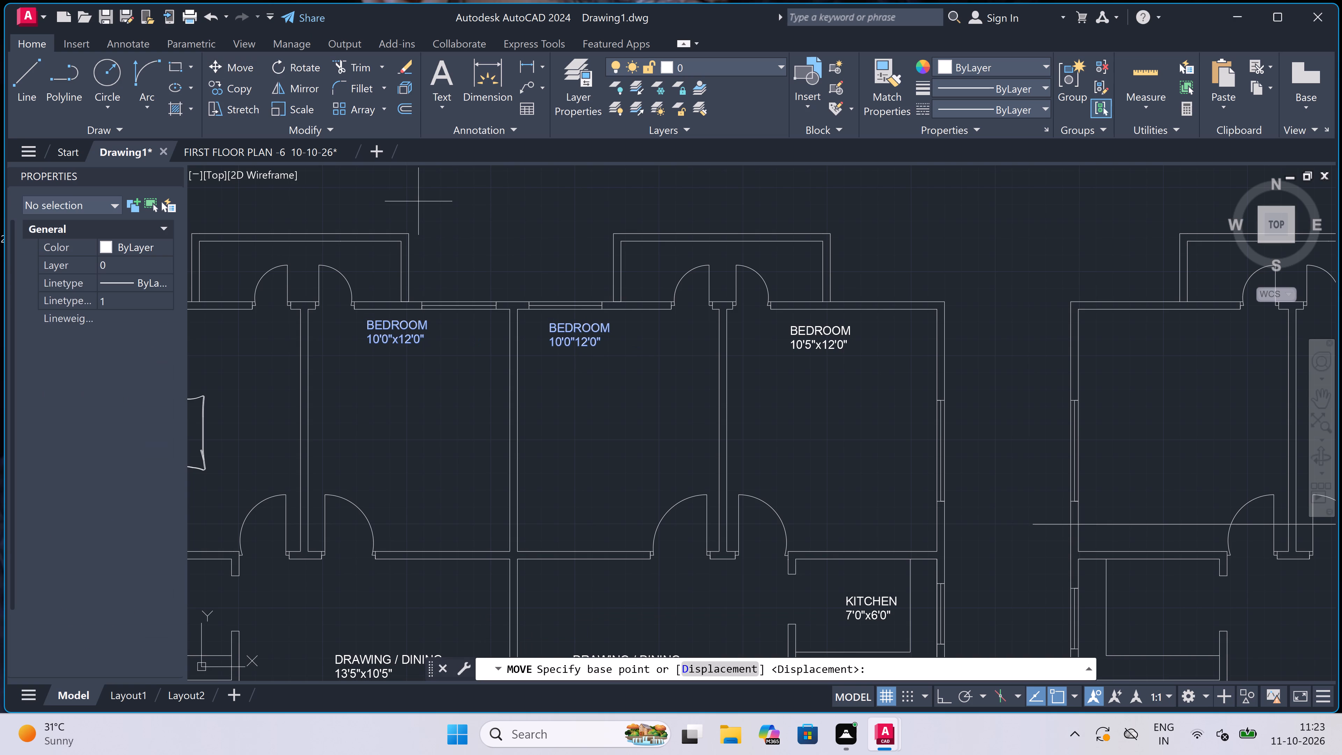
left_click(382, 329)
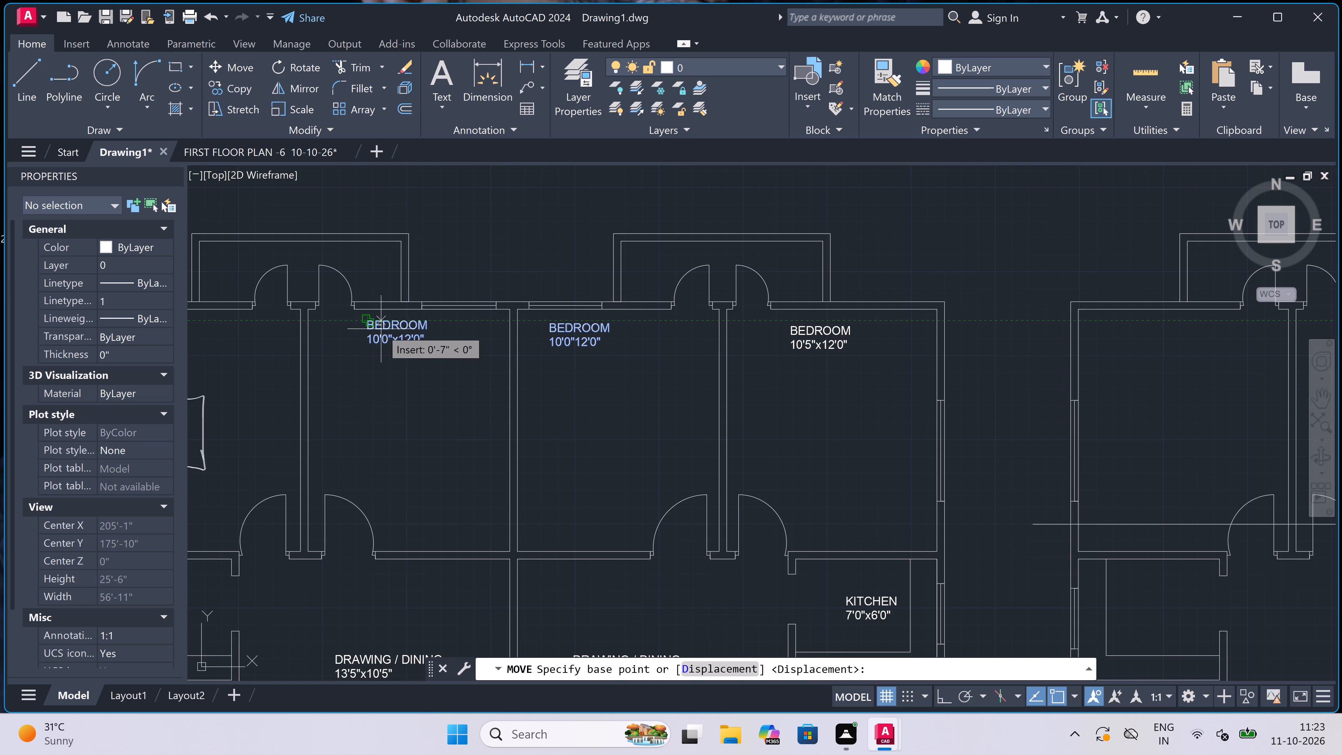
scroll(405, 517, "up", 2)
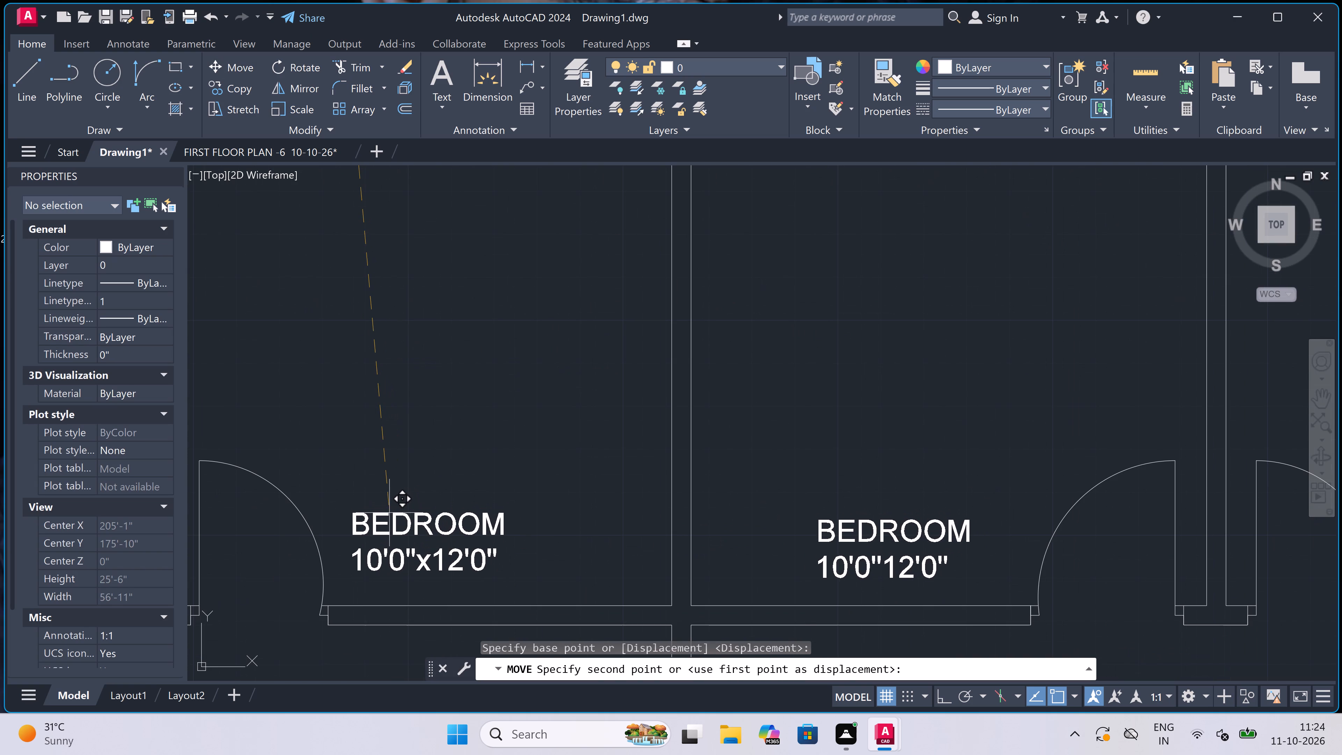
left_click(389, 513)
Rotate the loose source bed outside the plan by 270° about its headboard, with Ortho on, so the headboard faces up.
scroll(381, 454, "down", 6)
scroll(426, 411, "up", 3)
scroll(426, 411, "down", 2)
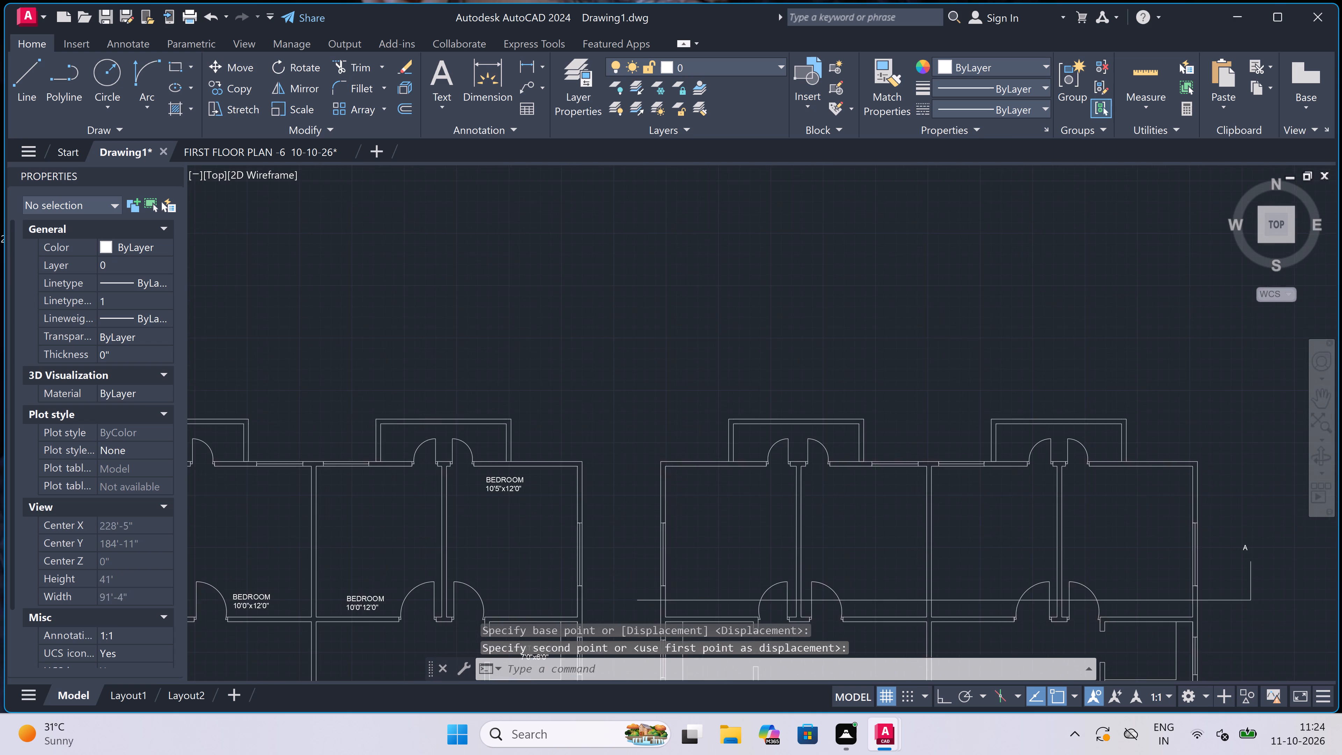
scroll(426, 411, "down", 3)
scroll(318, 417, "up", 4)
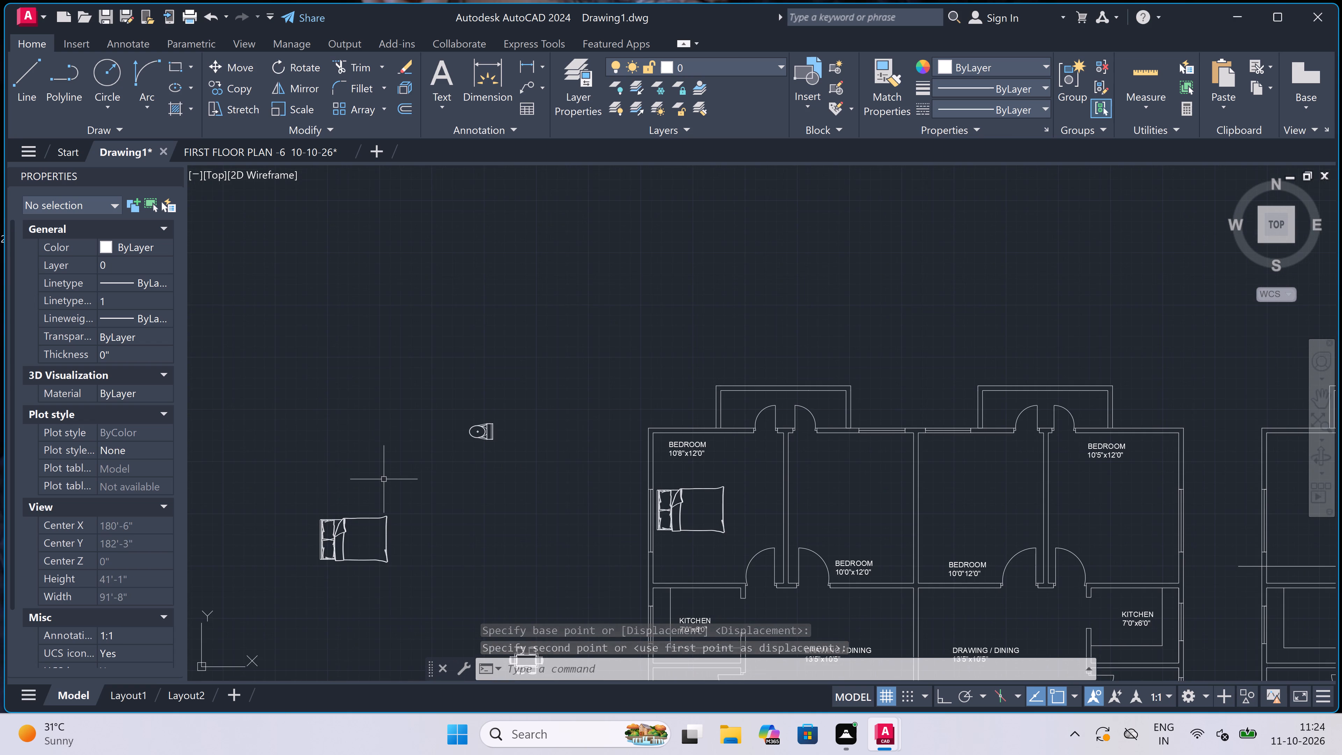
scroll(394, 437, "down", 2)
scroll(369, 494, "up", 3)
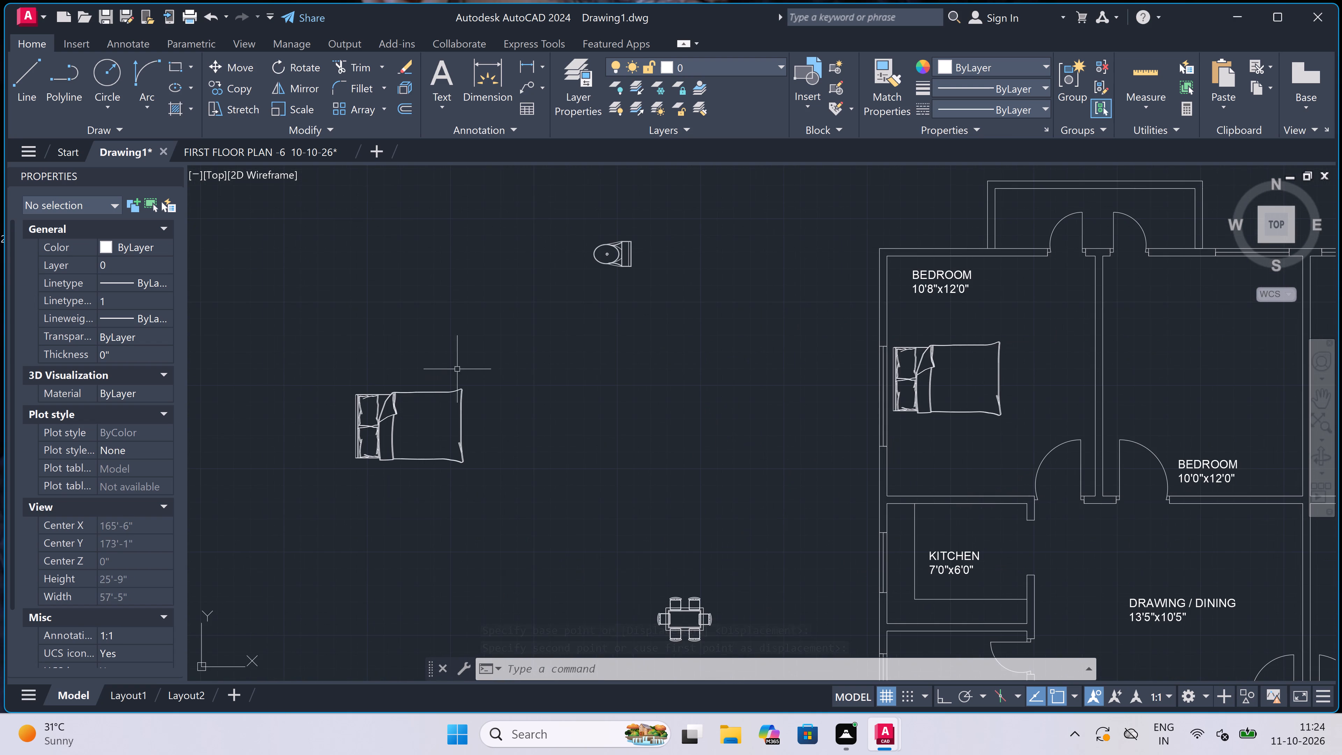
left_click(488, 372)
left_click(236, 546)
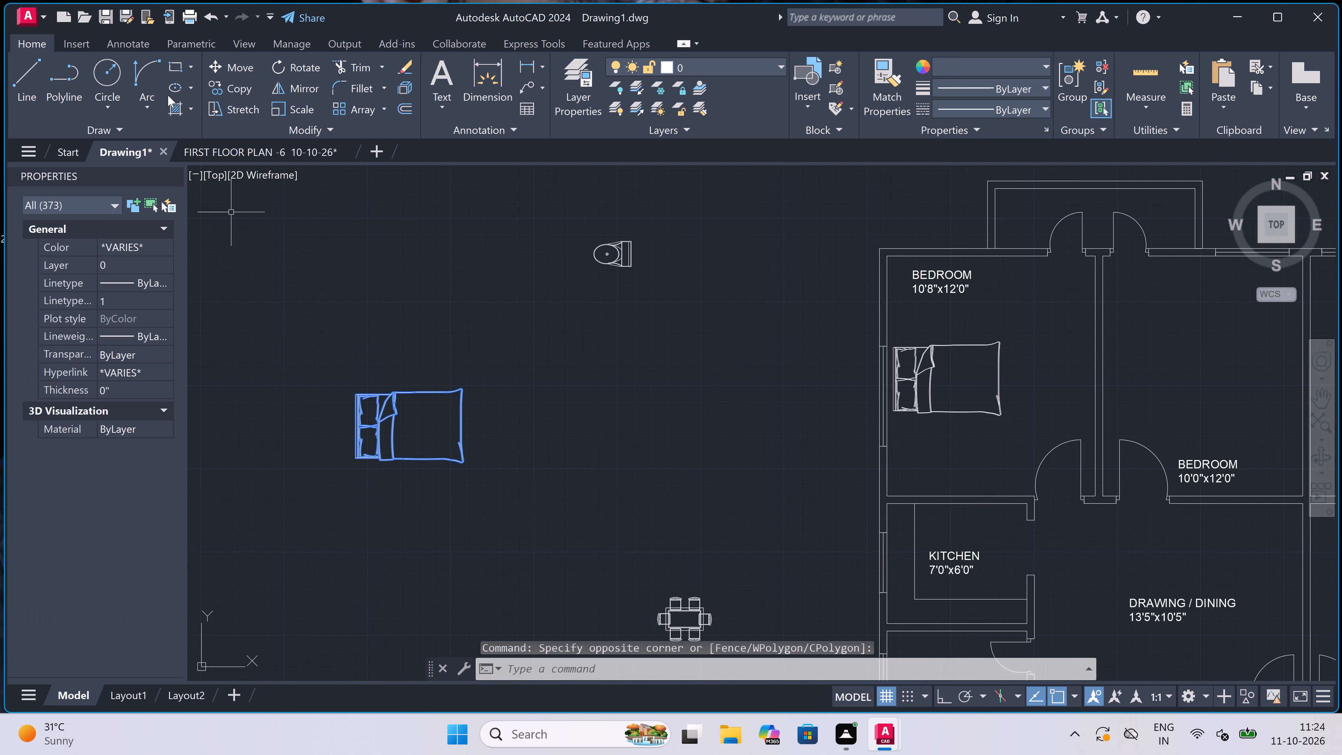
left_click(294, 63)
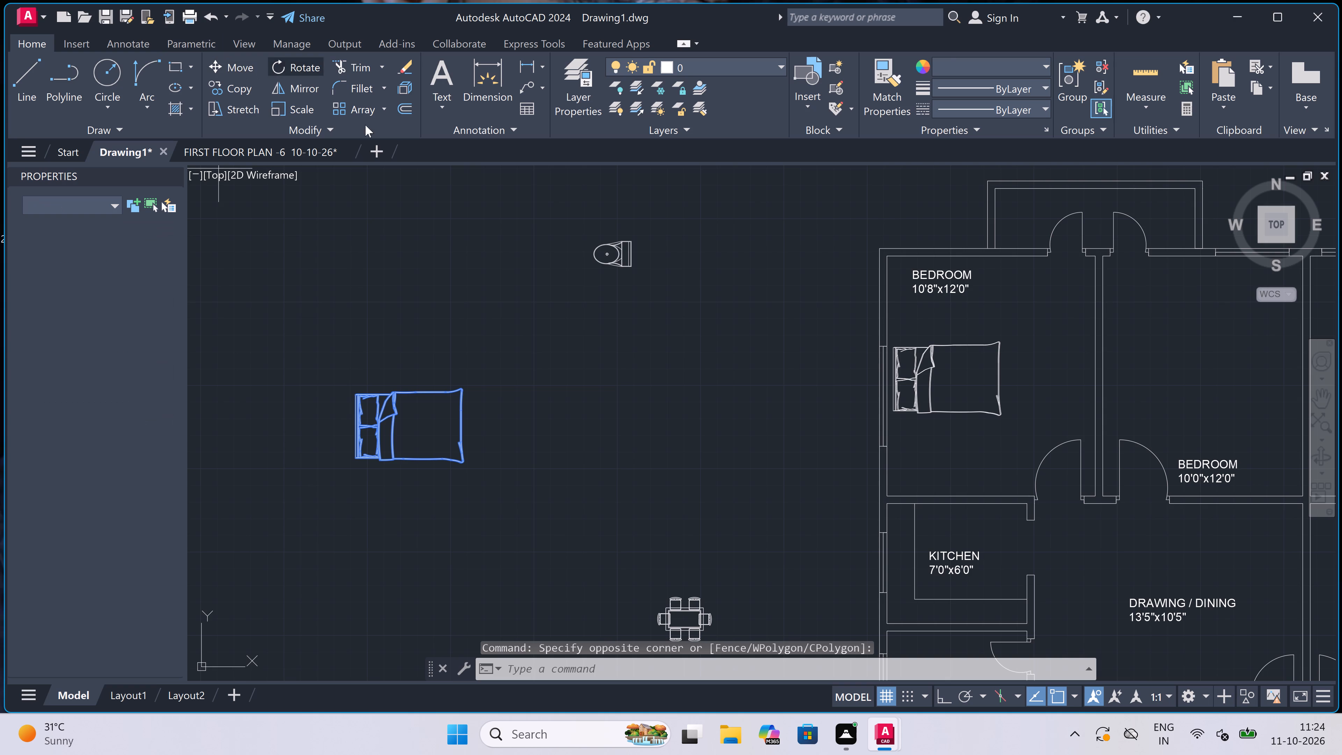
scroll(425, 426, "down", 2)
scroll(420, 418, "up", 3)
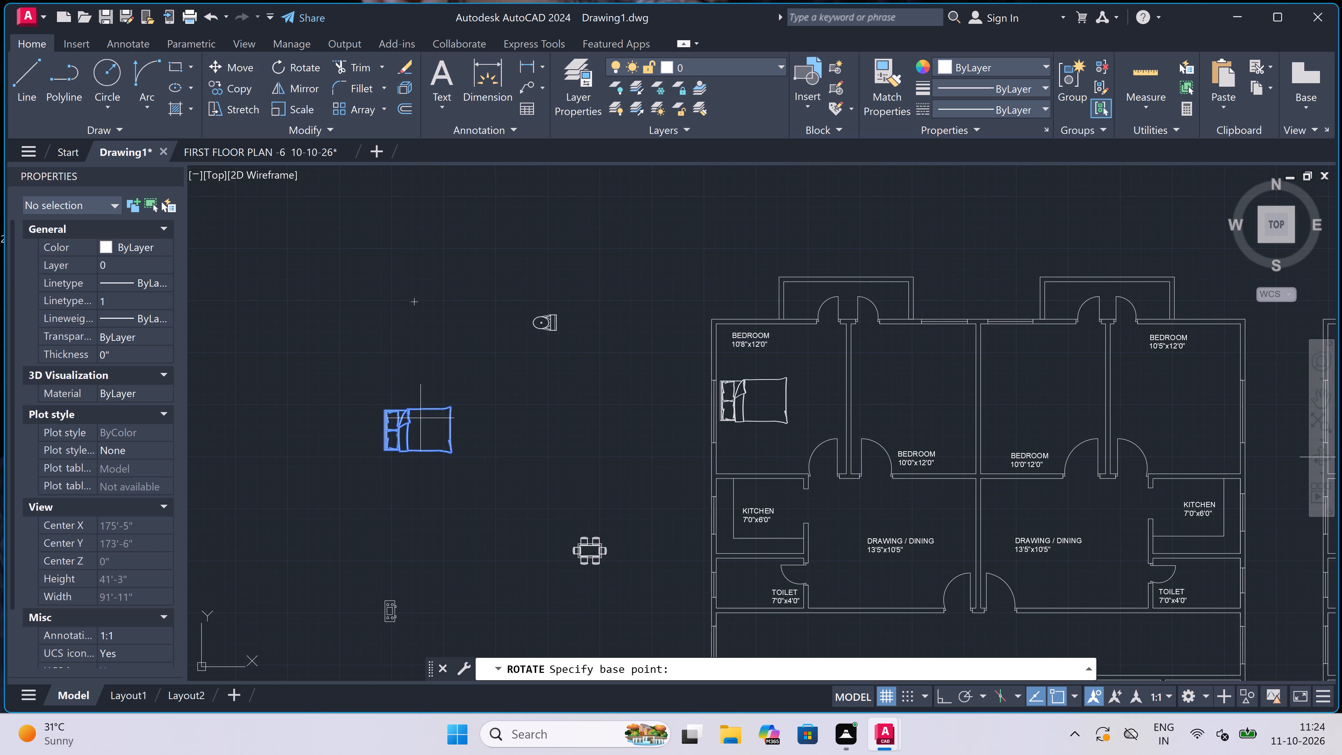
left_click(387, 429)
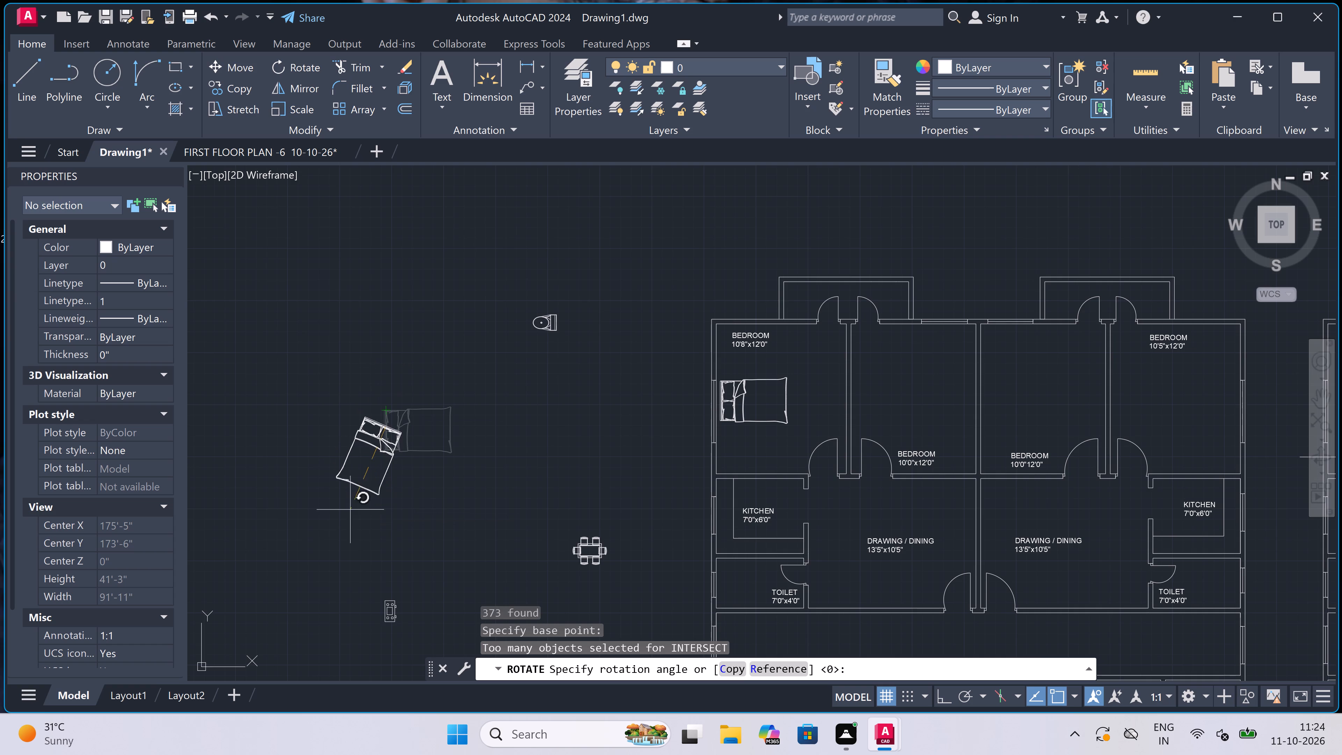
scroll(345, 494, "up", 2)
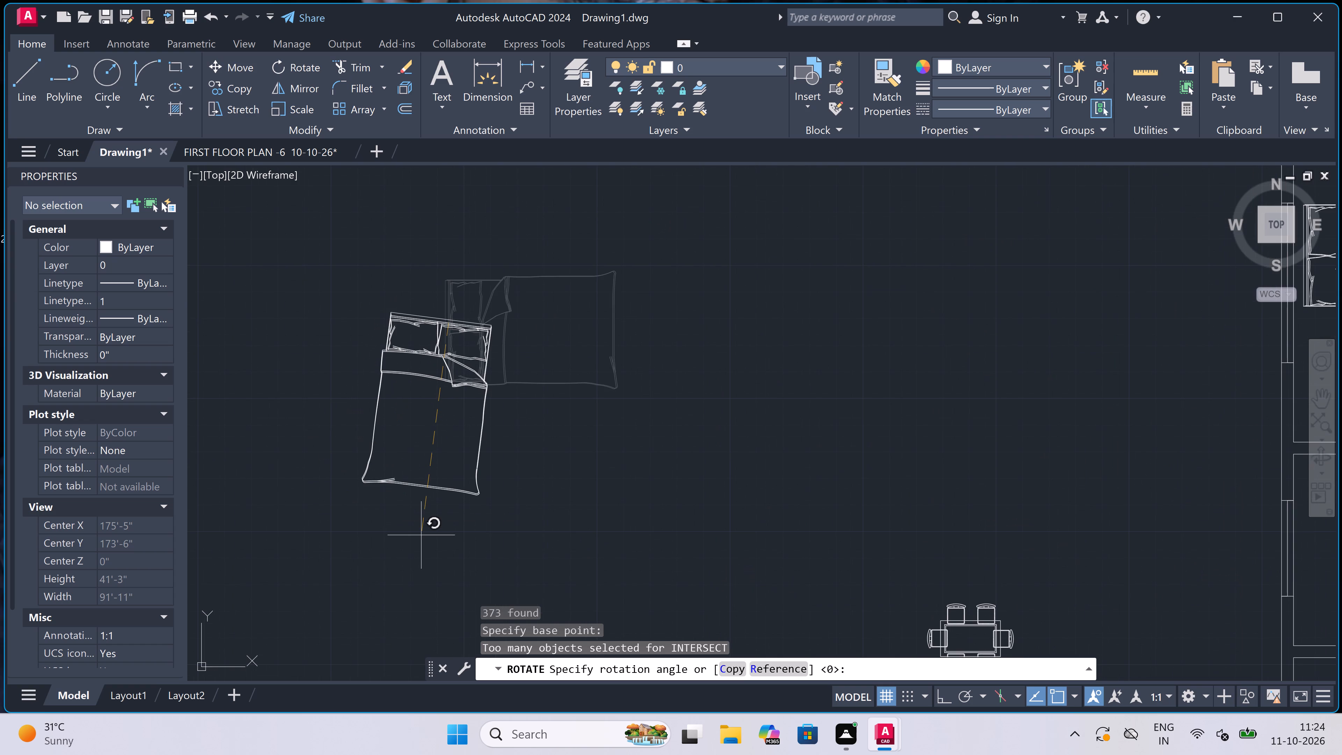
key("F8")
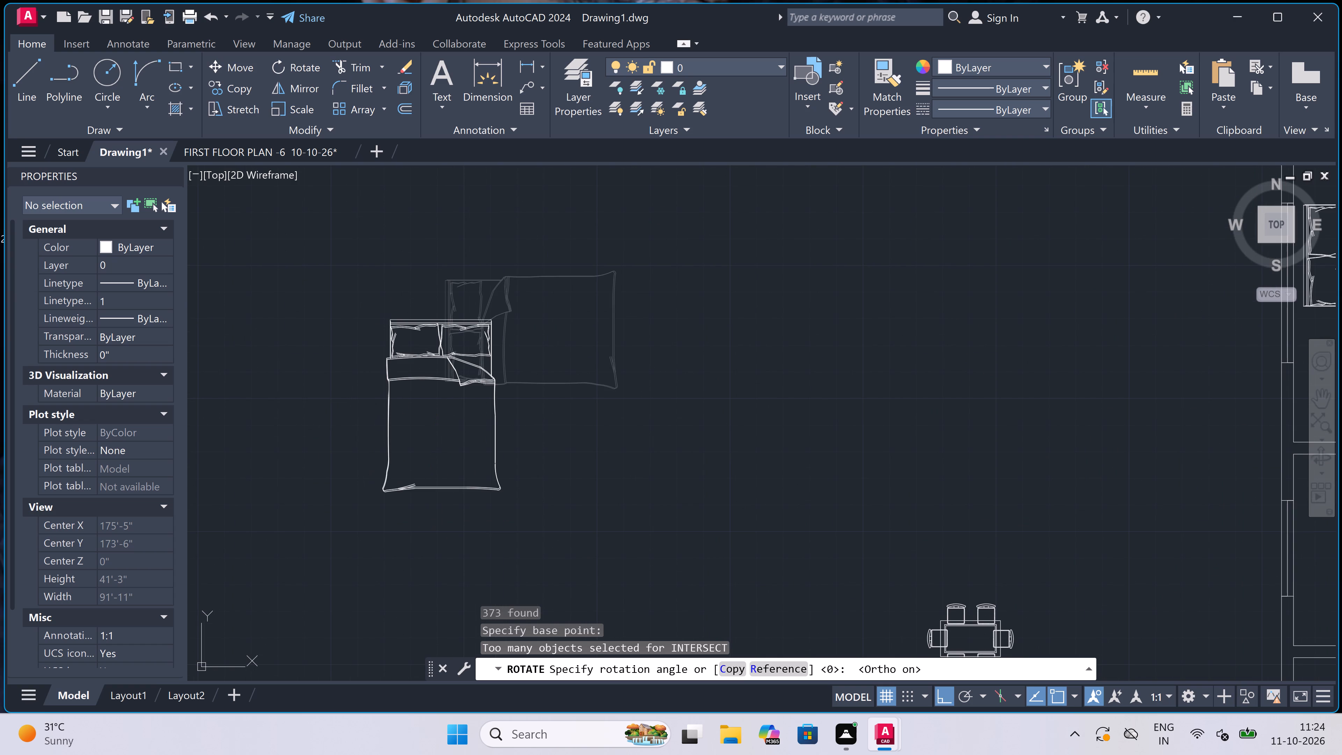
left_click(424, 533)
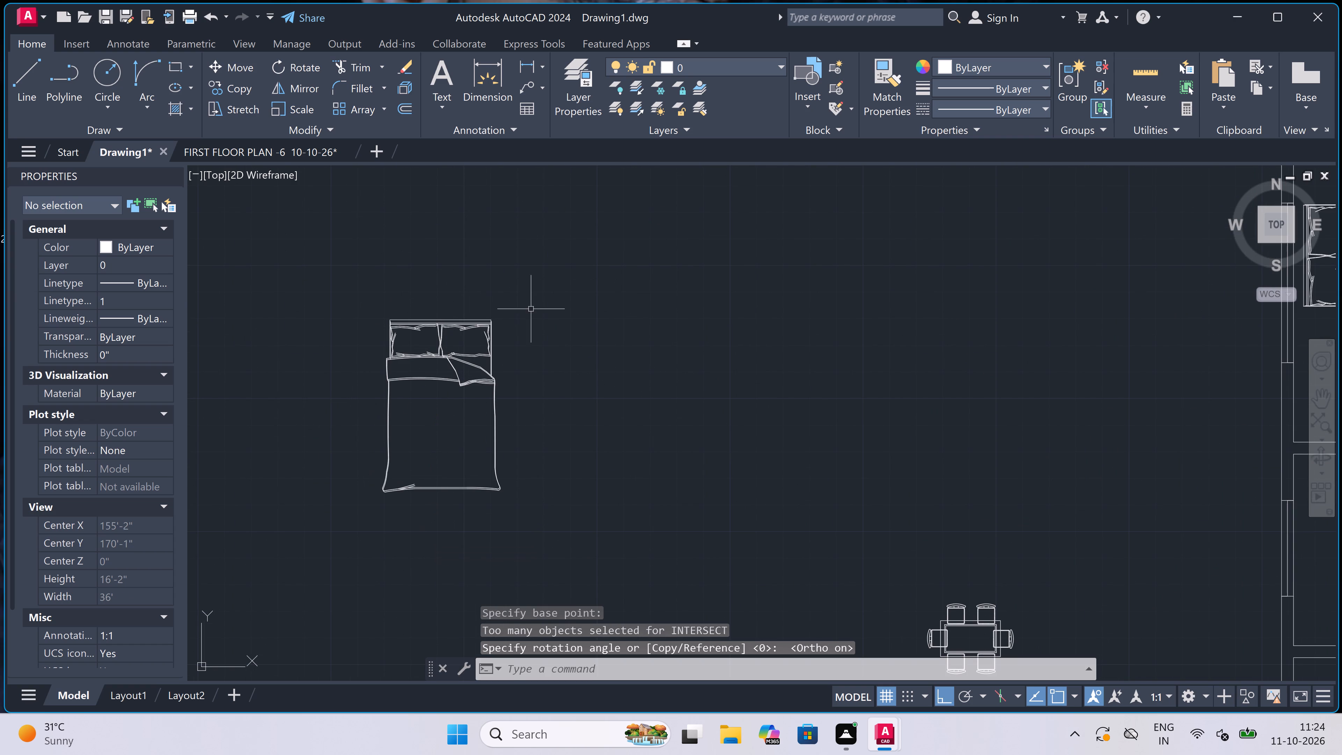
Copy the rotated bed by its headboard midpoint, with Ortho off, into the upper-row 10'0"x12'0" bedroom, headboard just below the window.
left_click_drag(534, 296, 534, 300)
left_click(338, 527)
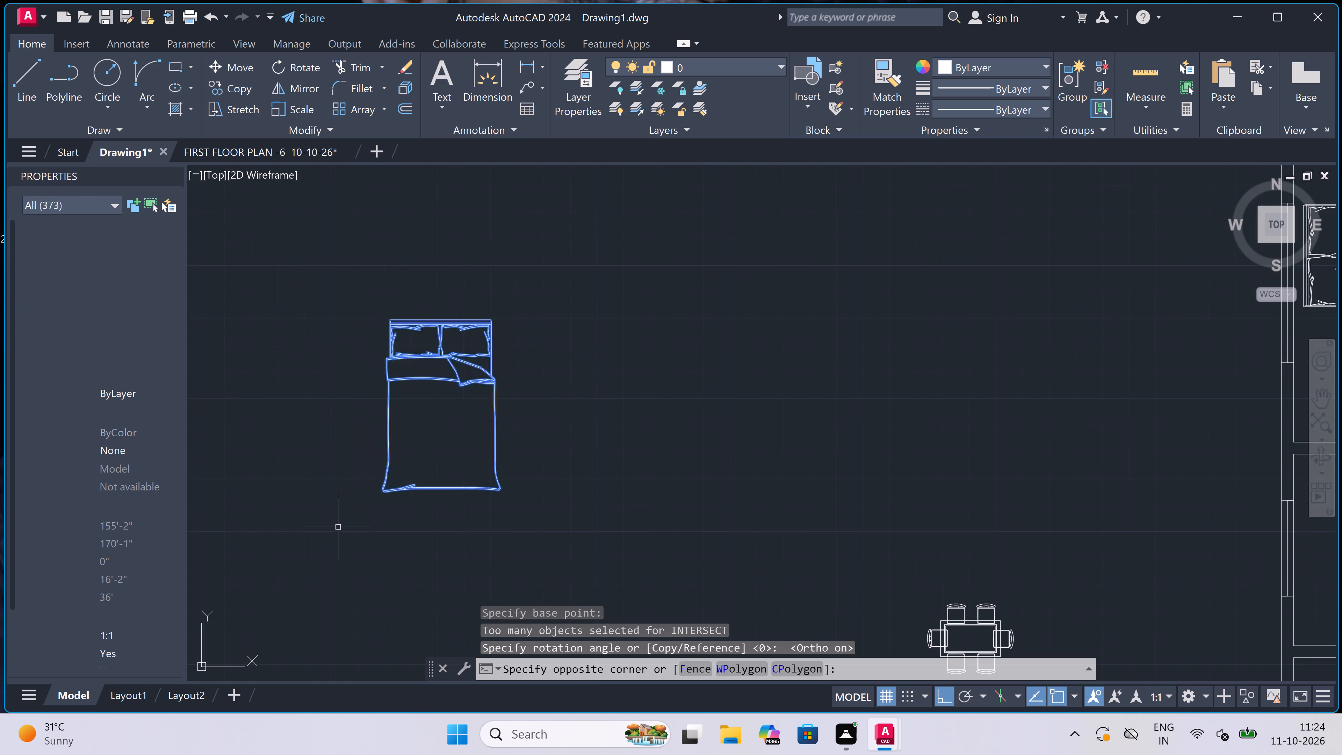
left_click(238, 84)
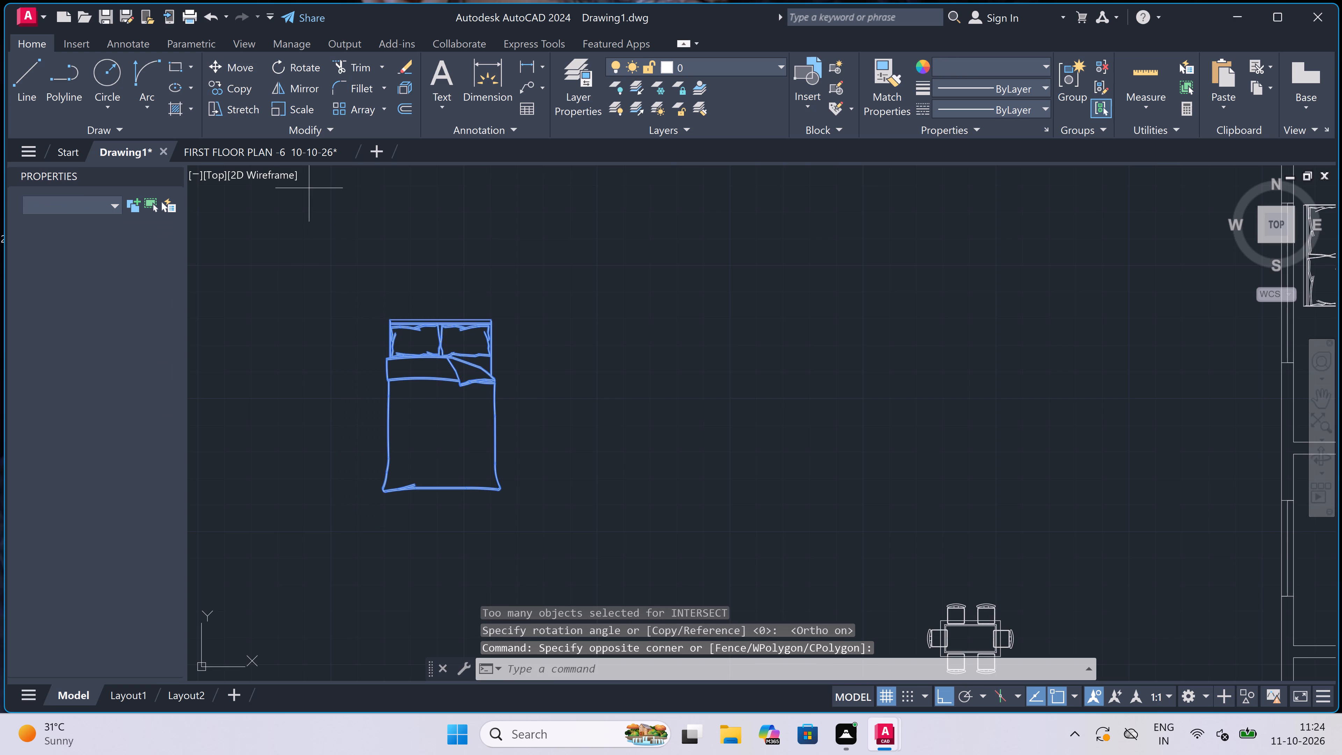
scroll(448, 315, "up", 1)
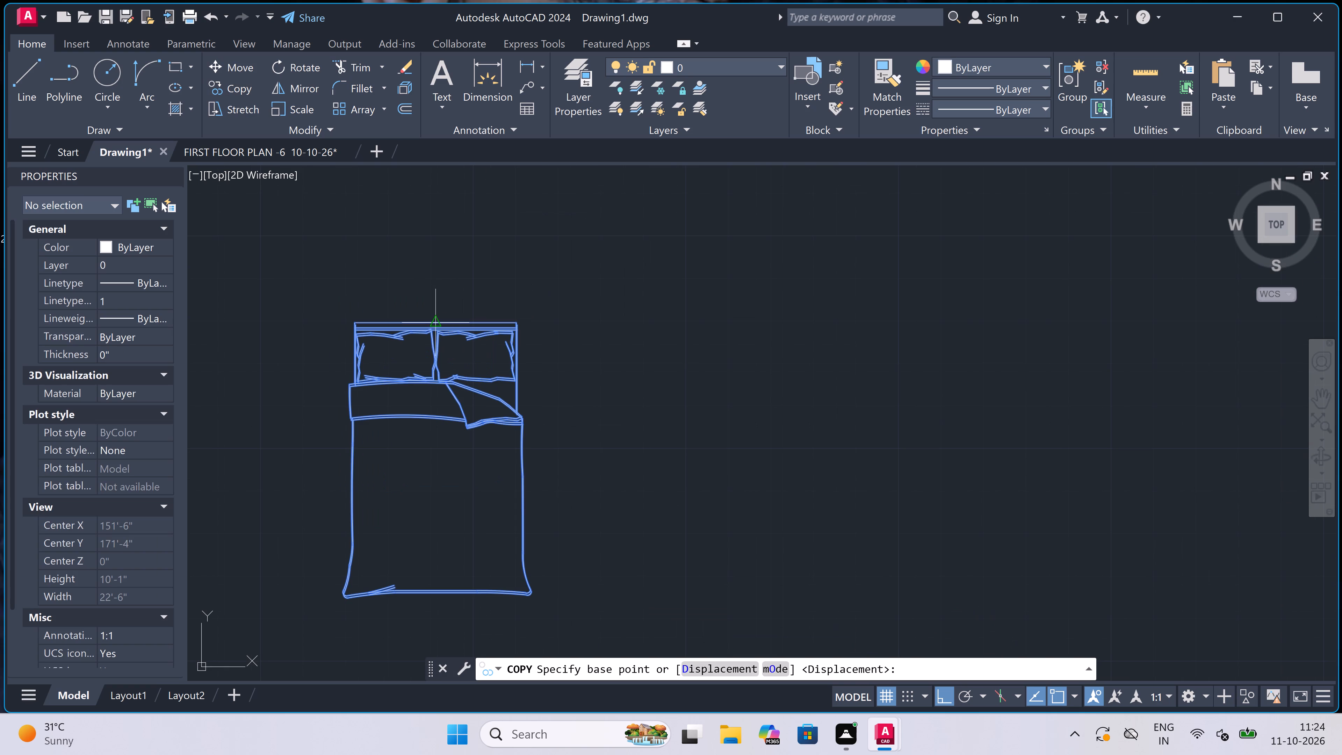
left_click(432, 323)
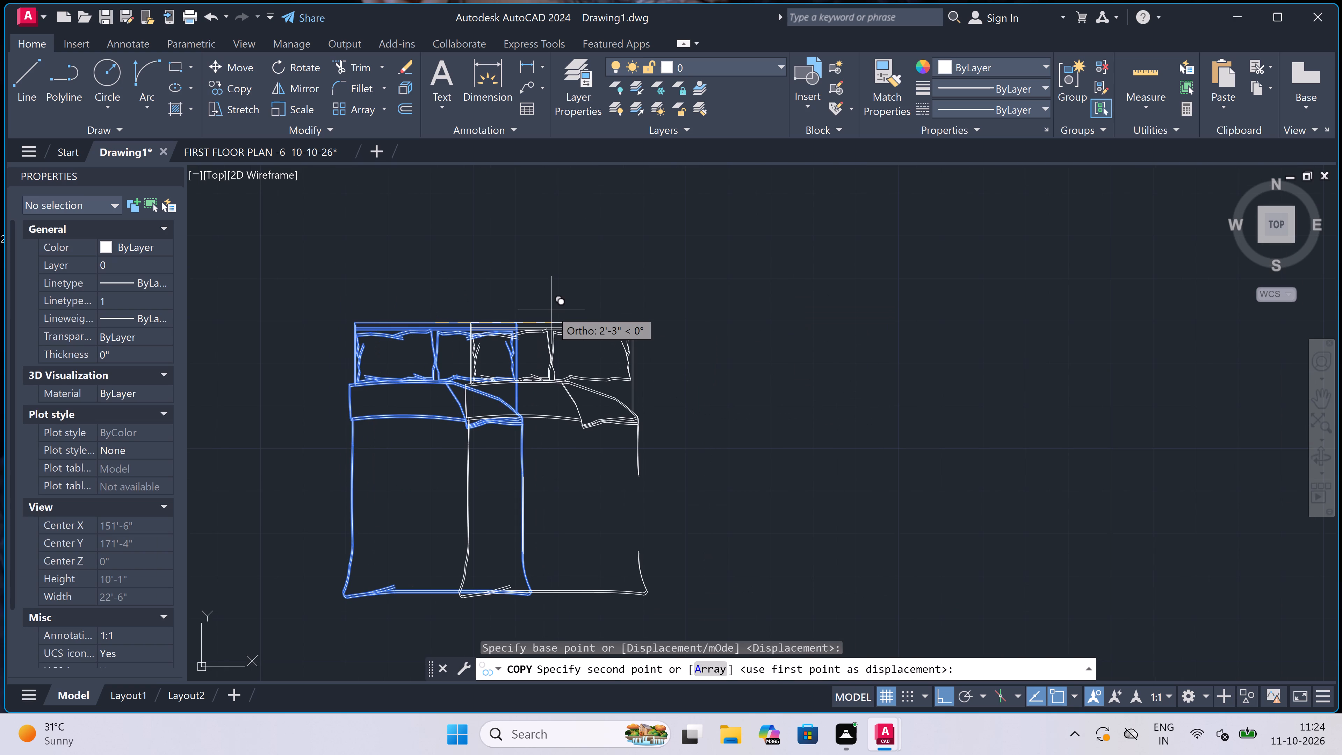
key("F8")
scroll(472, 318, "down", 3)
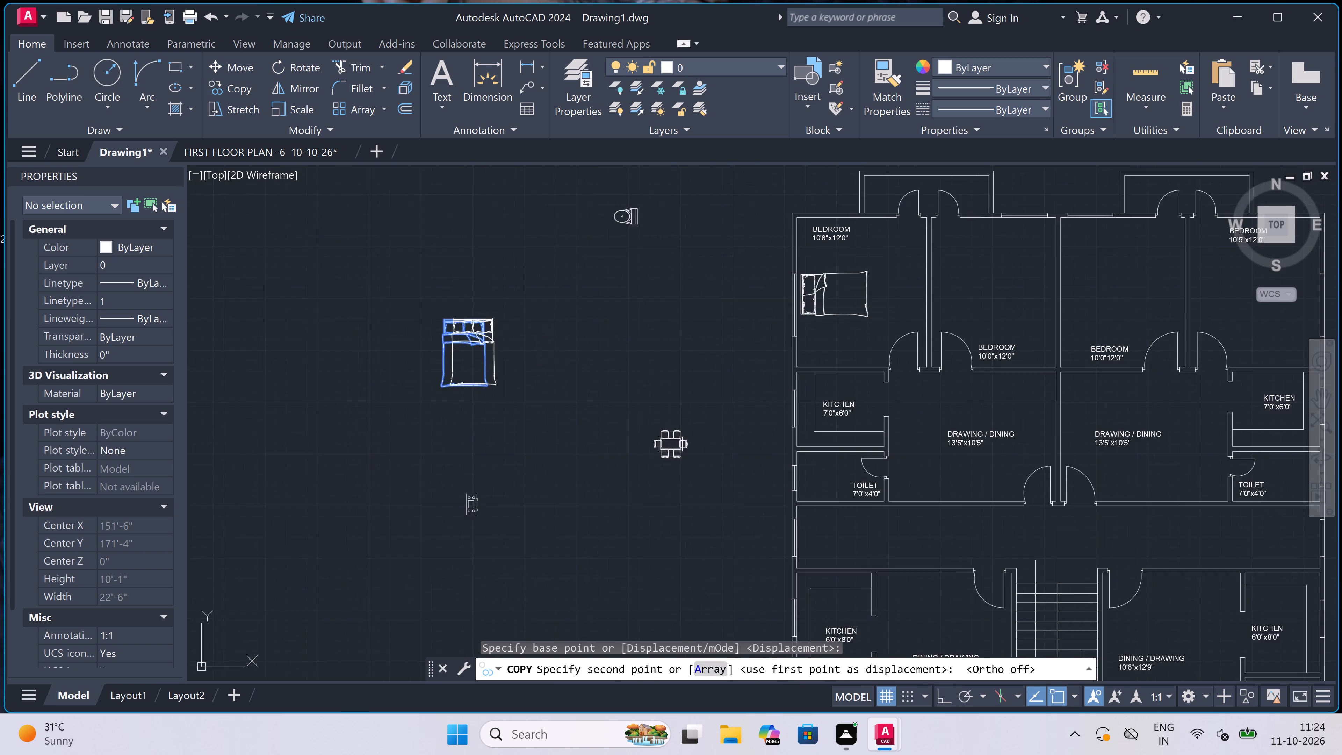
scroll(472, 318, "down", 2)
scroll(775, 241, "up", 3)
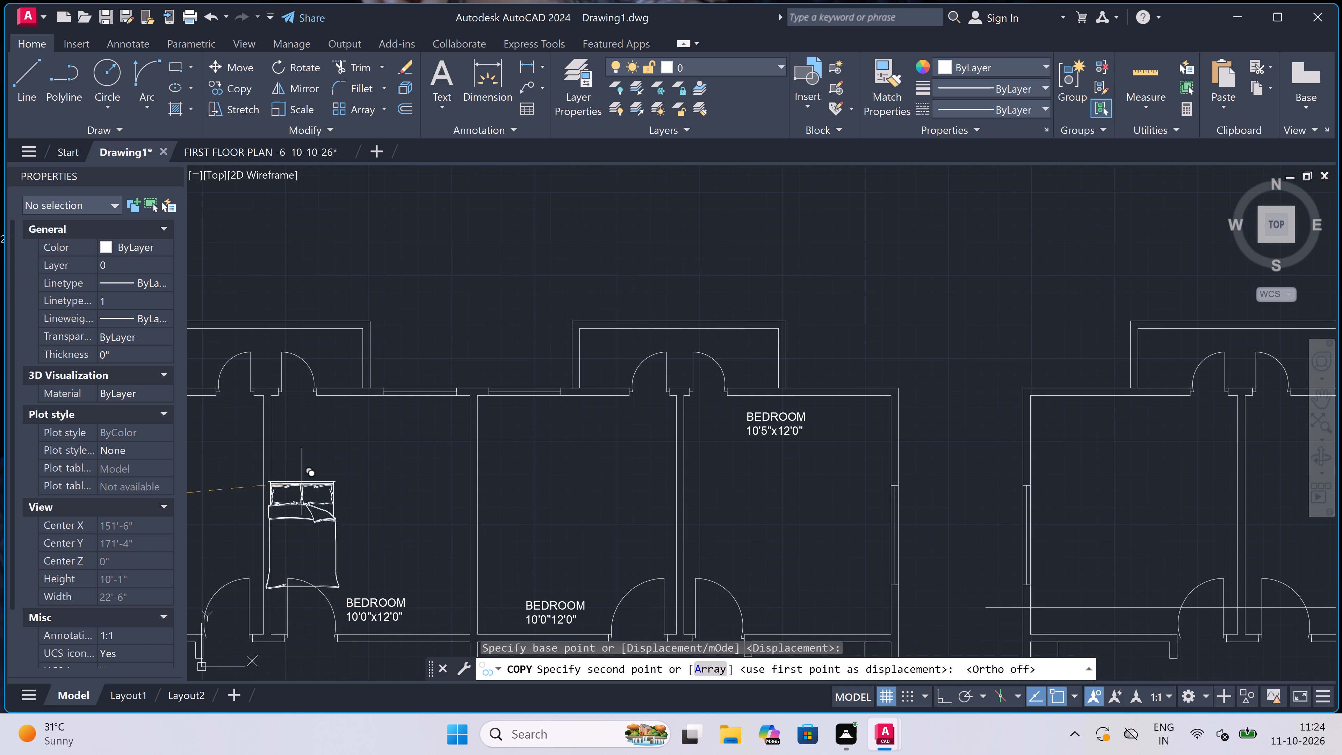
scroll(317, 438, "up", 1)
scroll(435, 405, "up", 1)
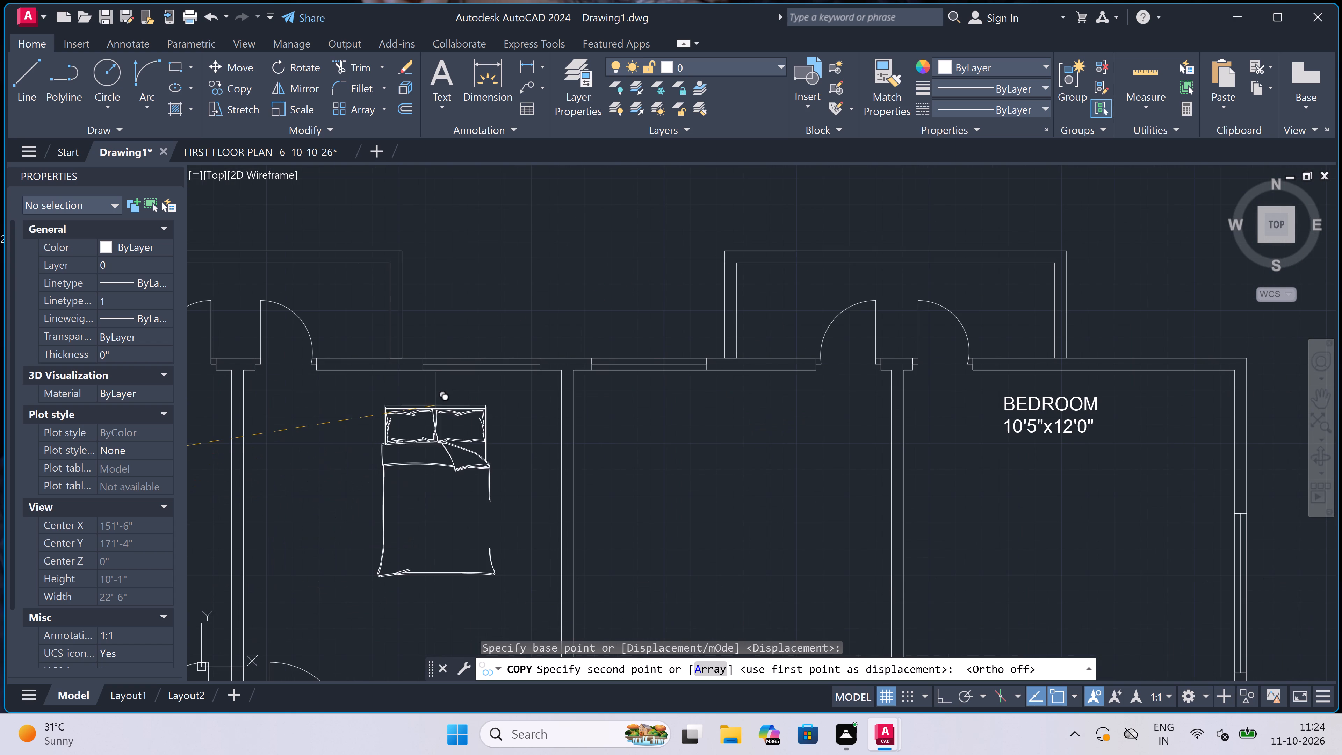
scroll(445, 366, "up", 2)
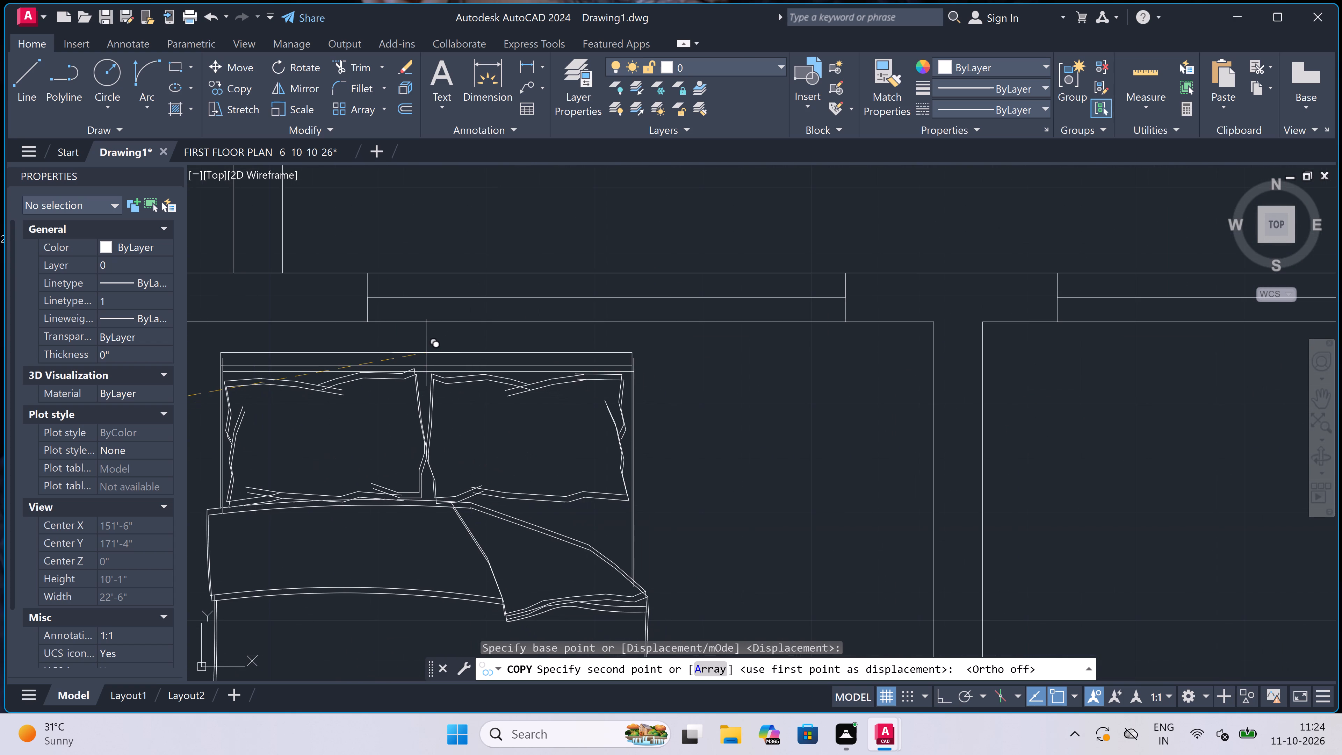
left_click(426, 353)
Place a second copy of the bed in the adjoining upper-row 10'0"12'0" bedroom, headboard just below its window, and finish copying.
scroll(437, 357, "down", 3)
scroll(709, 355, "up", 1)
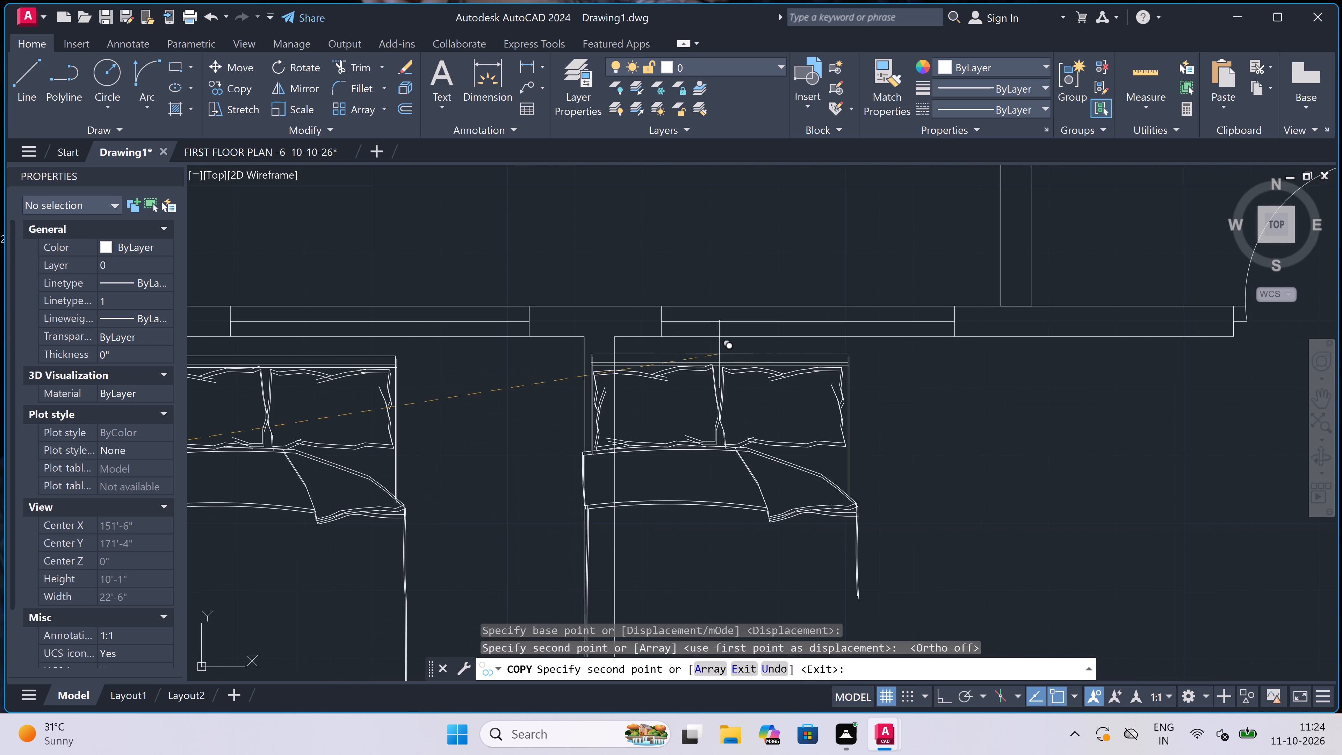
scroll(955, 361, "down", 2)
scroll(955, 361, "up", 3)
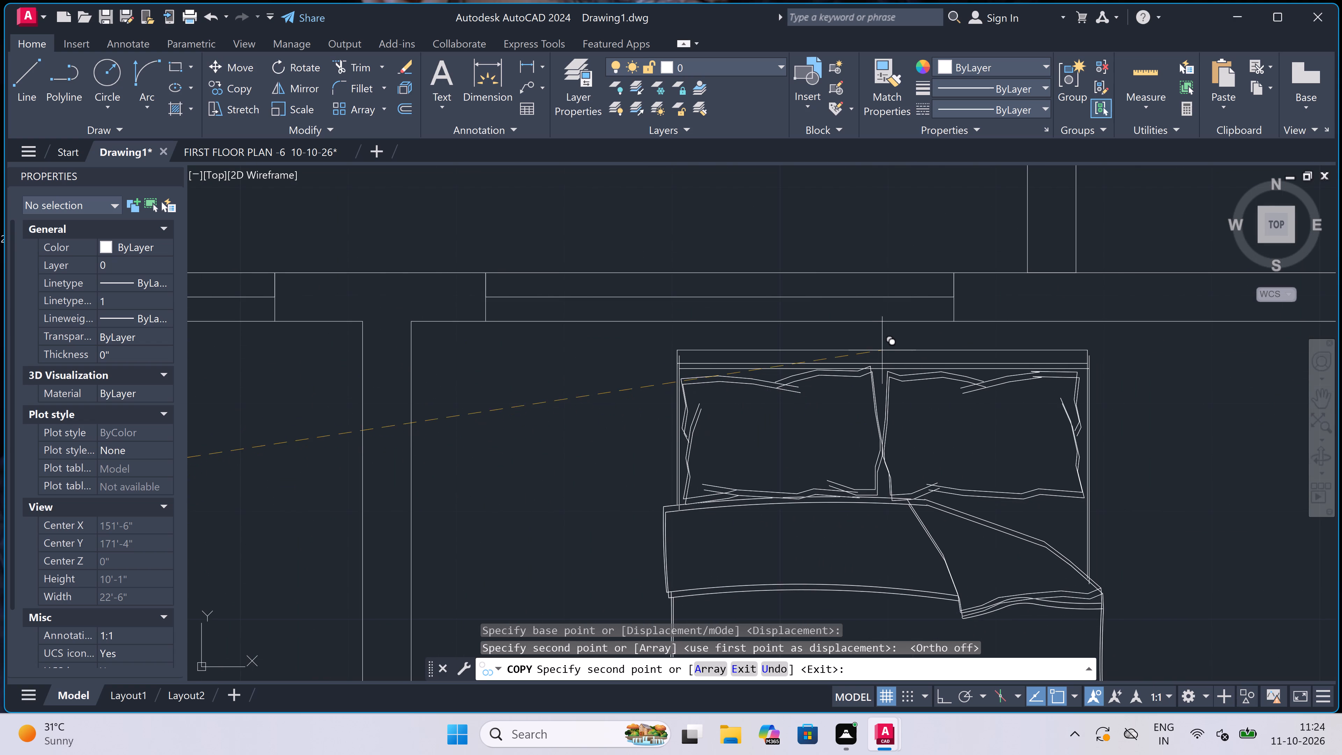
left_click(874, 340)
scroll(621, 305, "down", 6)
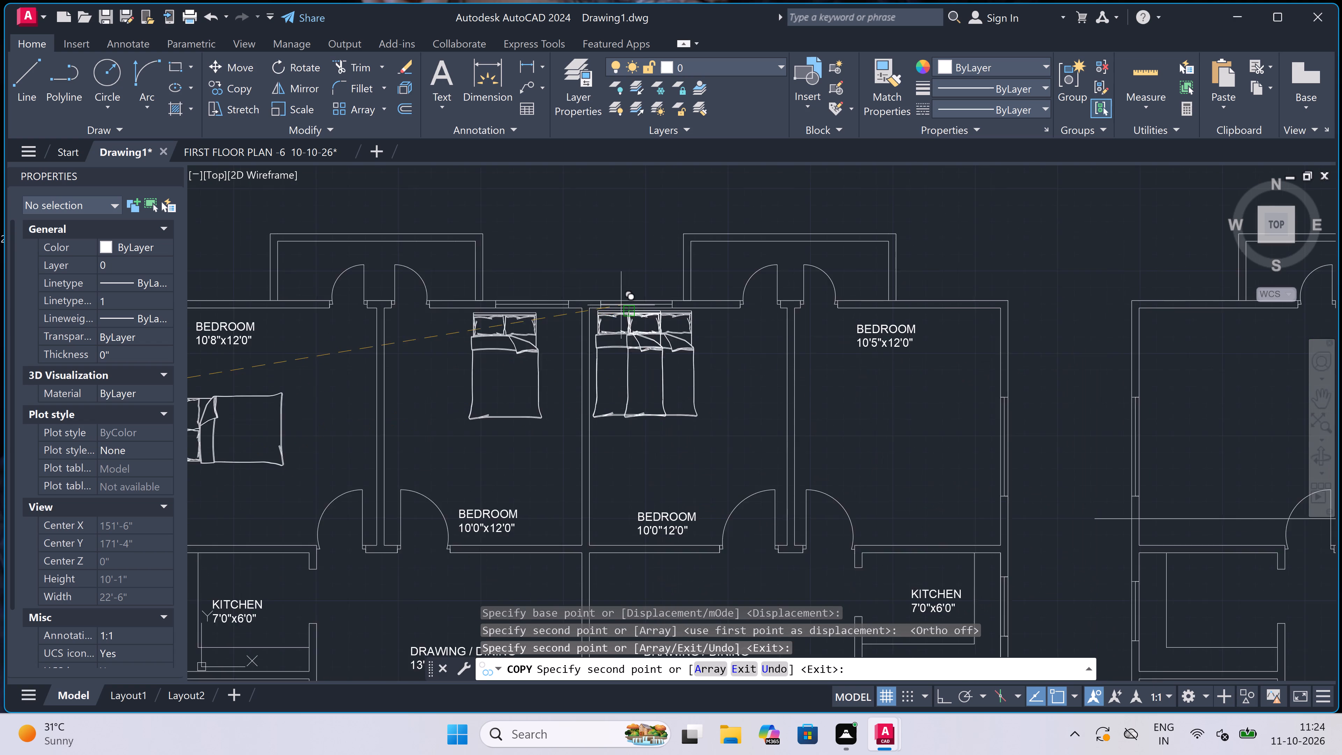
scroll(621, 305, "down", 3)
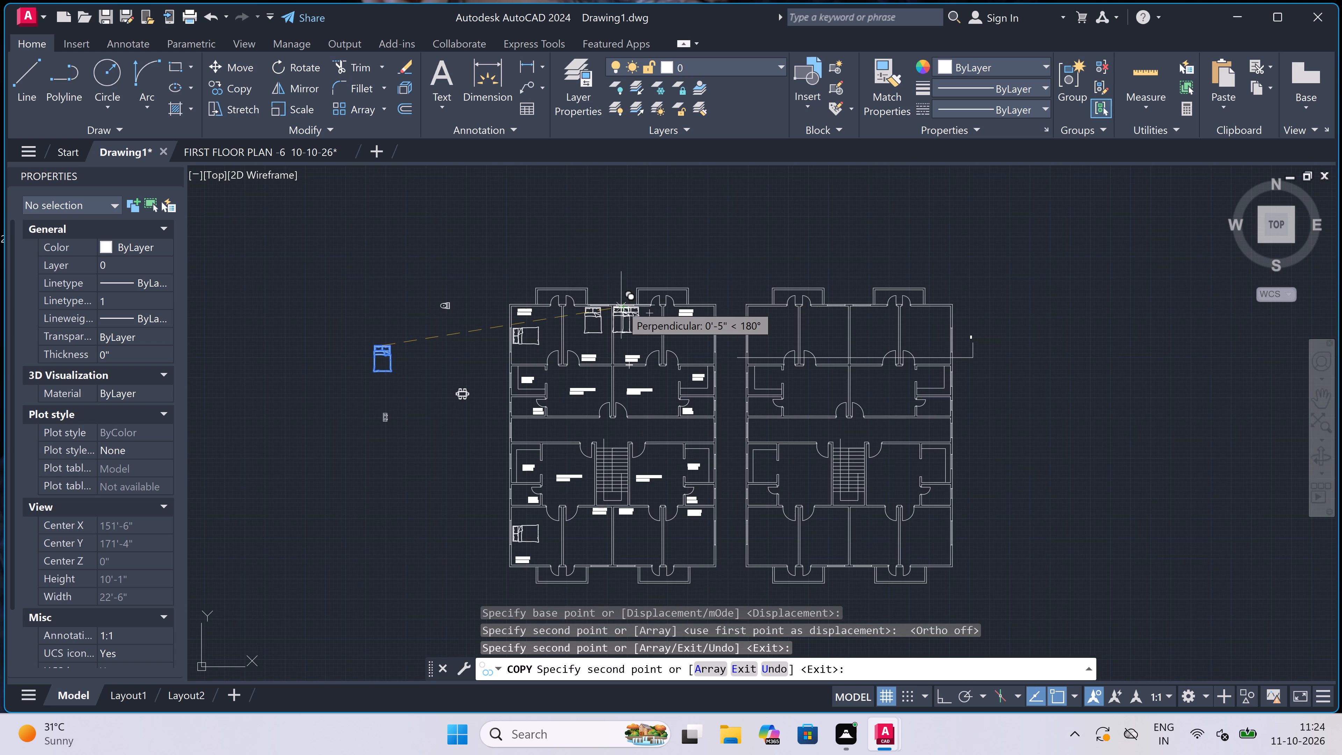
key("Escape")
Rotate the loose source bed by 180° about a point inside it, with Ortho on, so the headboard faces down.
scroll(351, 380, "up", 2)
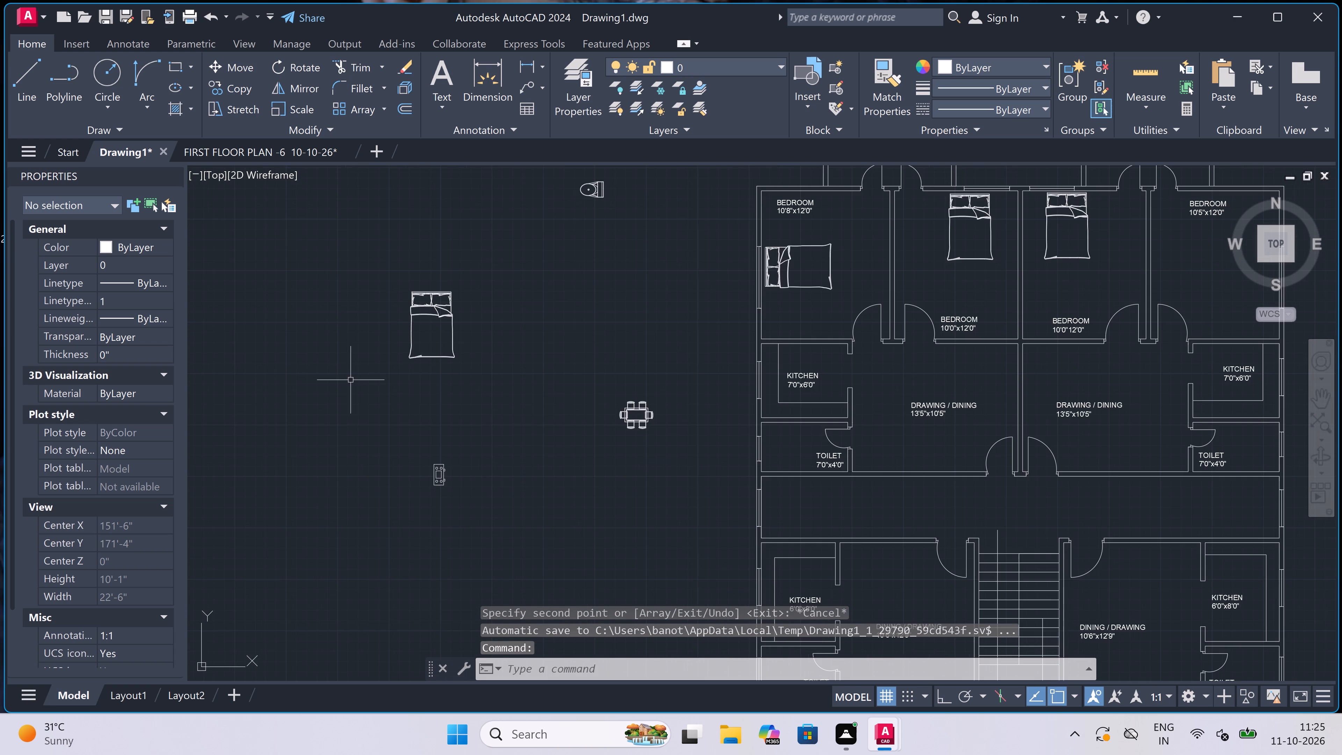
left_click(477, 266)
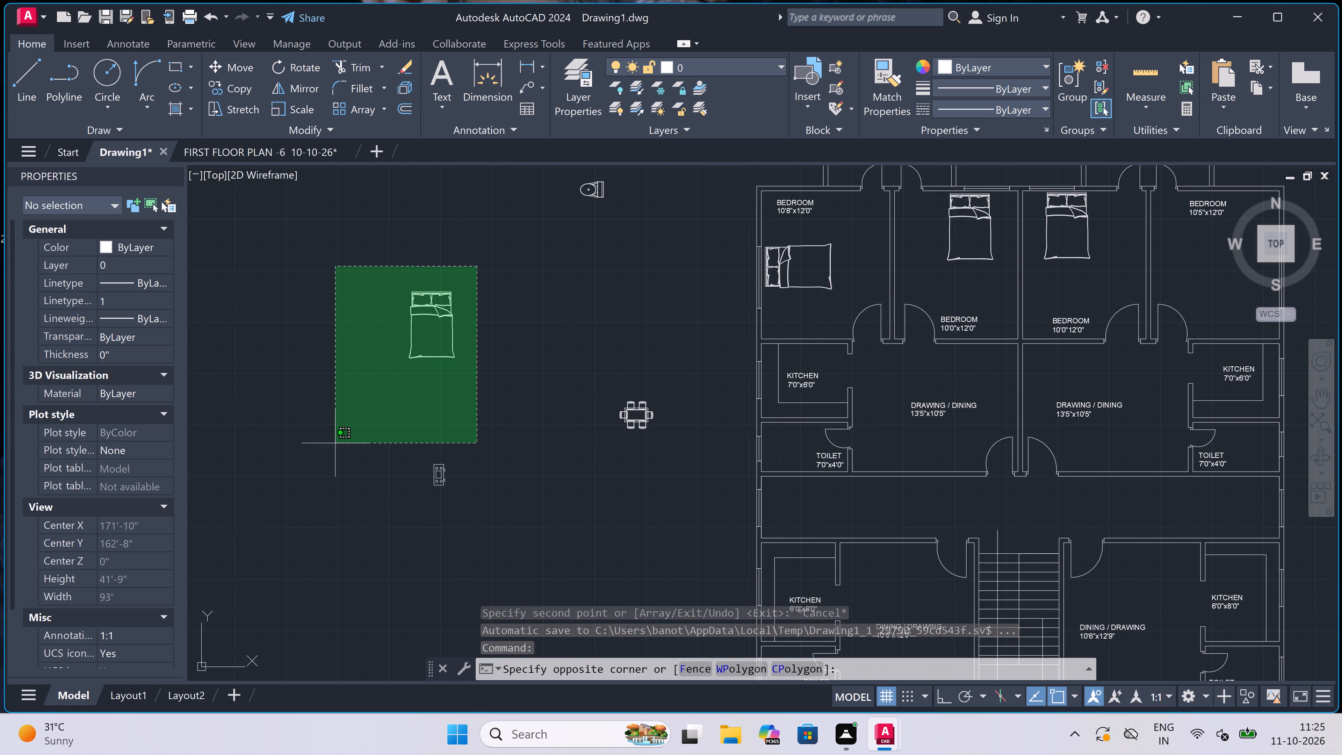
left_click(335, 443)
left_click(293, 59)
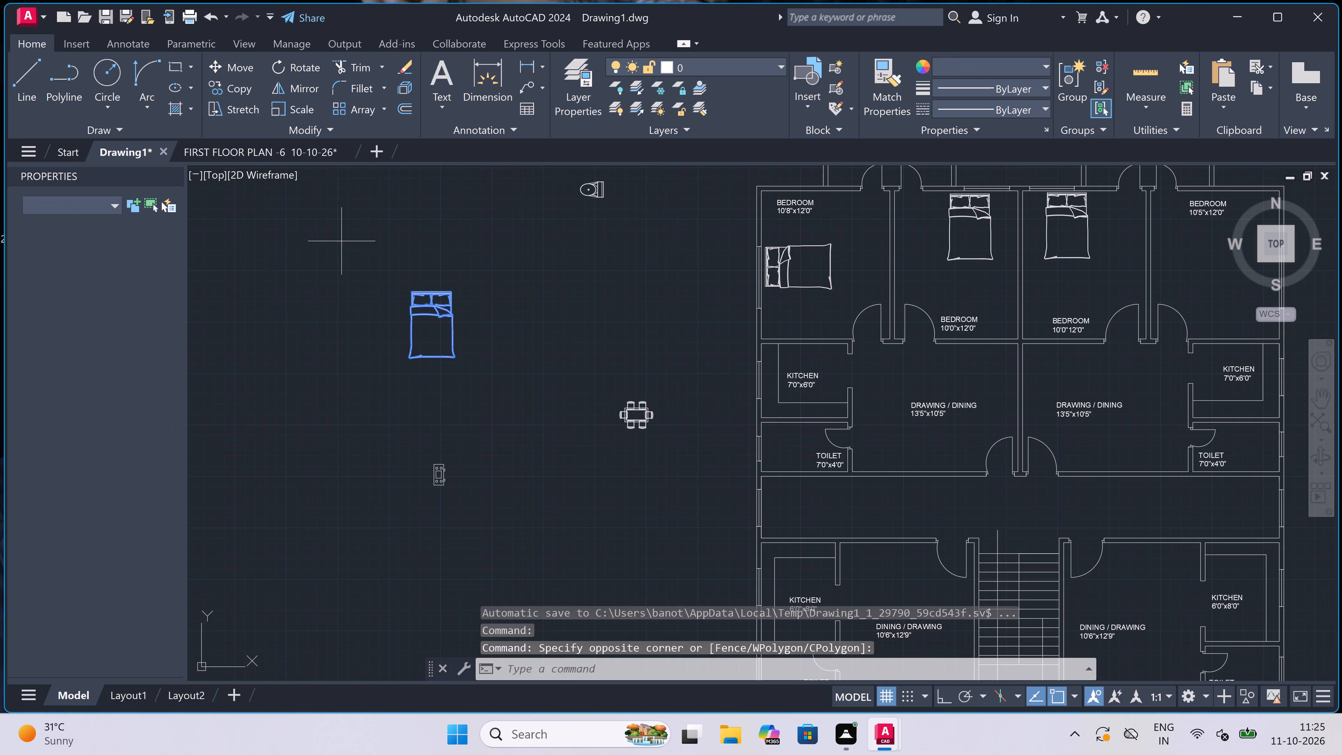
scroll(426, 328, "up", 3)
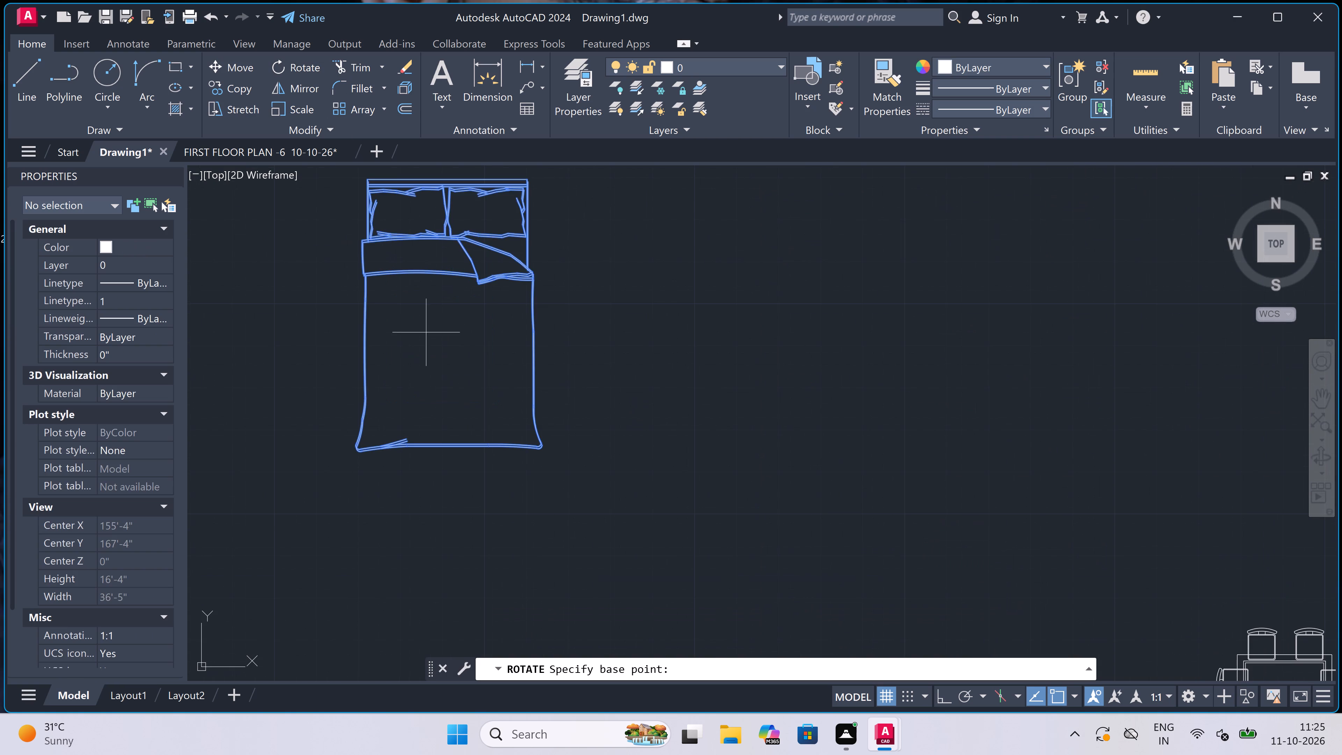
left_click(440, 362)
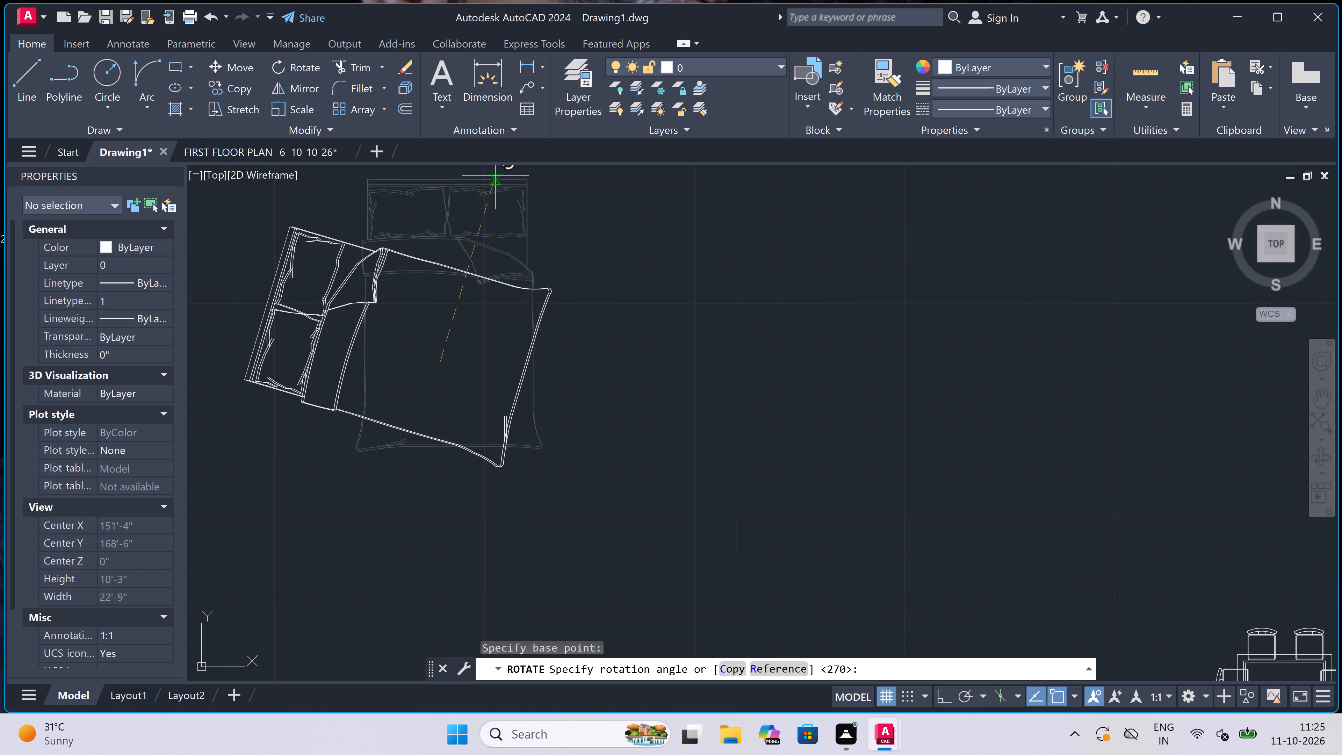
key("F8")
scroll(497, 287, "down", 2)
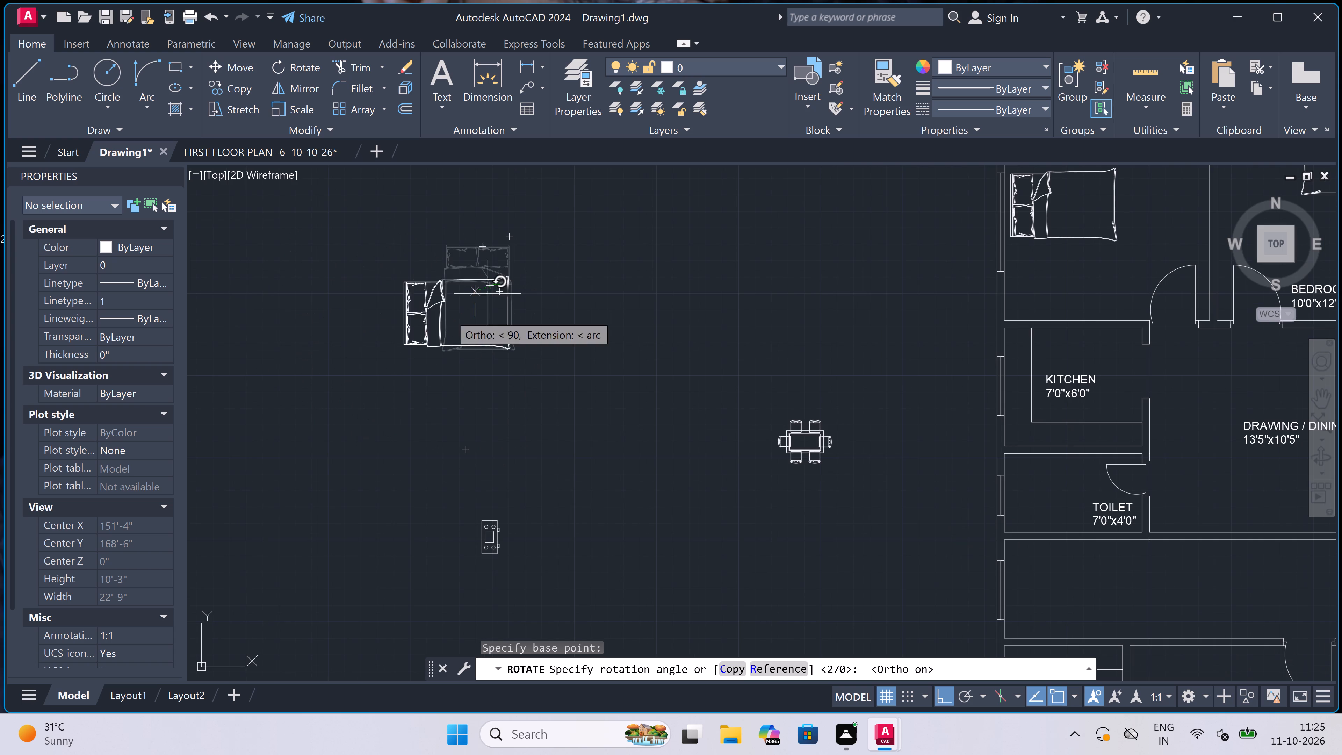
left_click(371, 343)
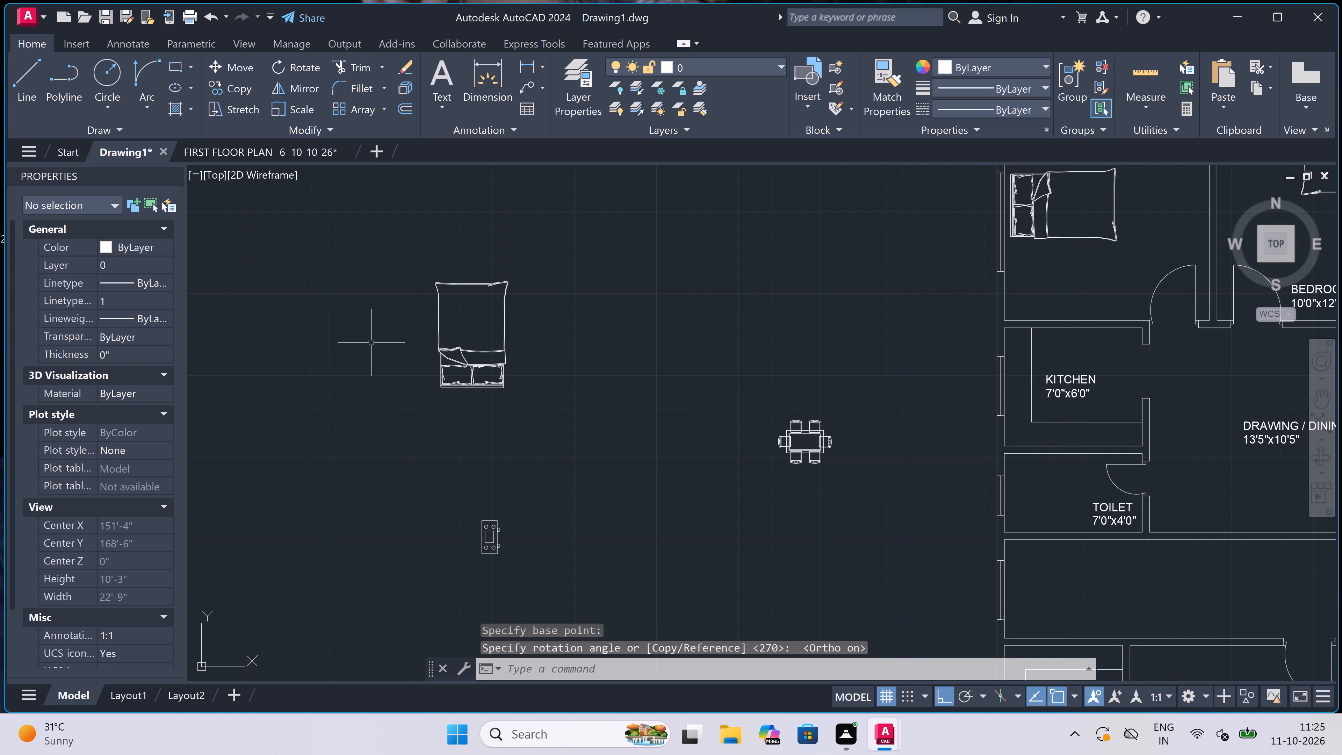
Copy the loose bed by its headboard midpoint, with Ortho off, into the lower-row 10'1"x12'0" bedroom west of the dividing wall, headboard just above the window.
left_click(587, 231)
left_click(288, 440)
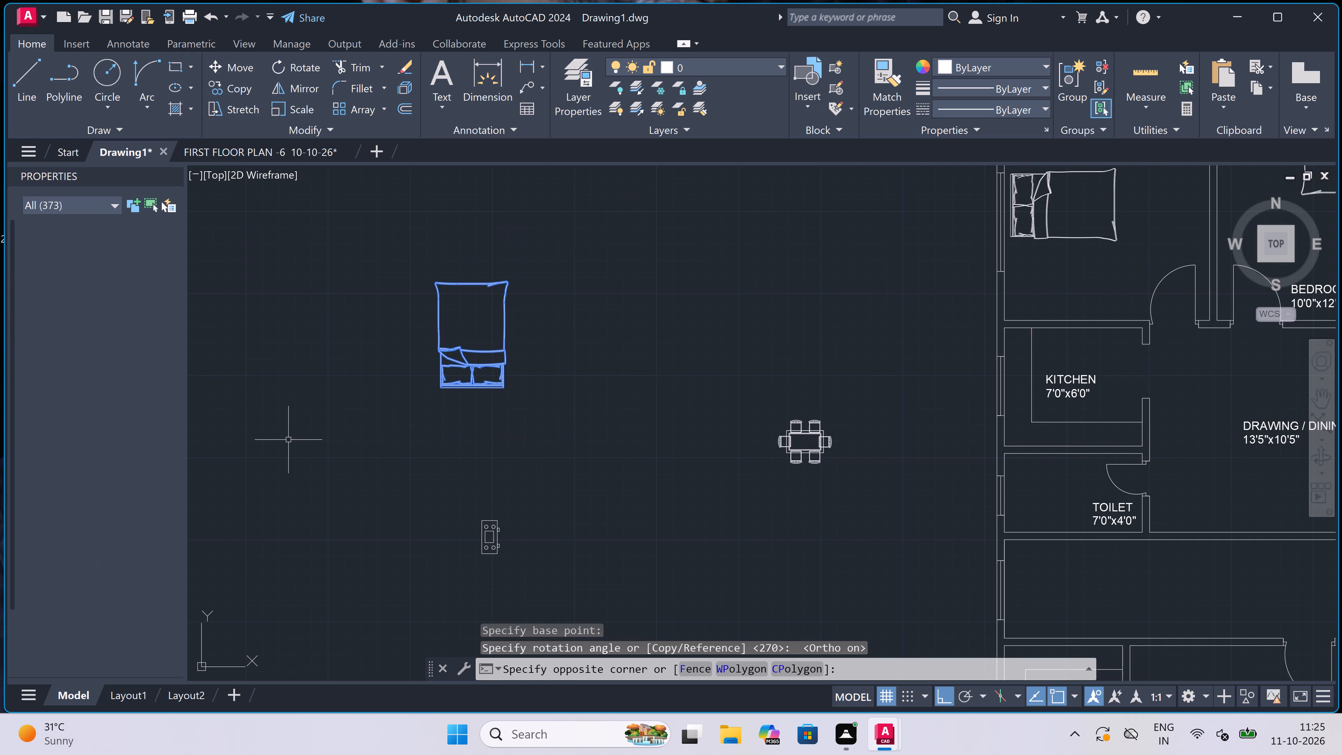
left_click(229, 84)
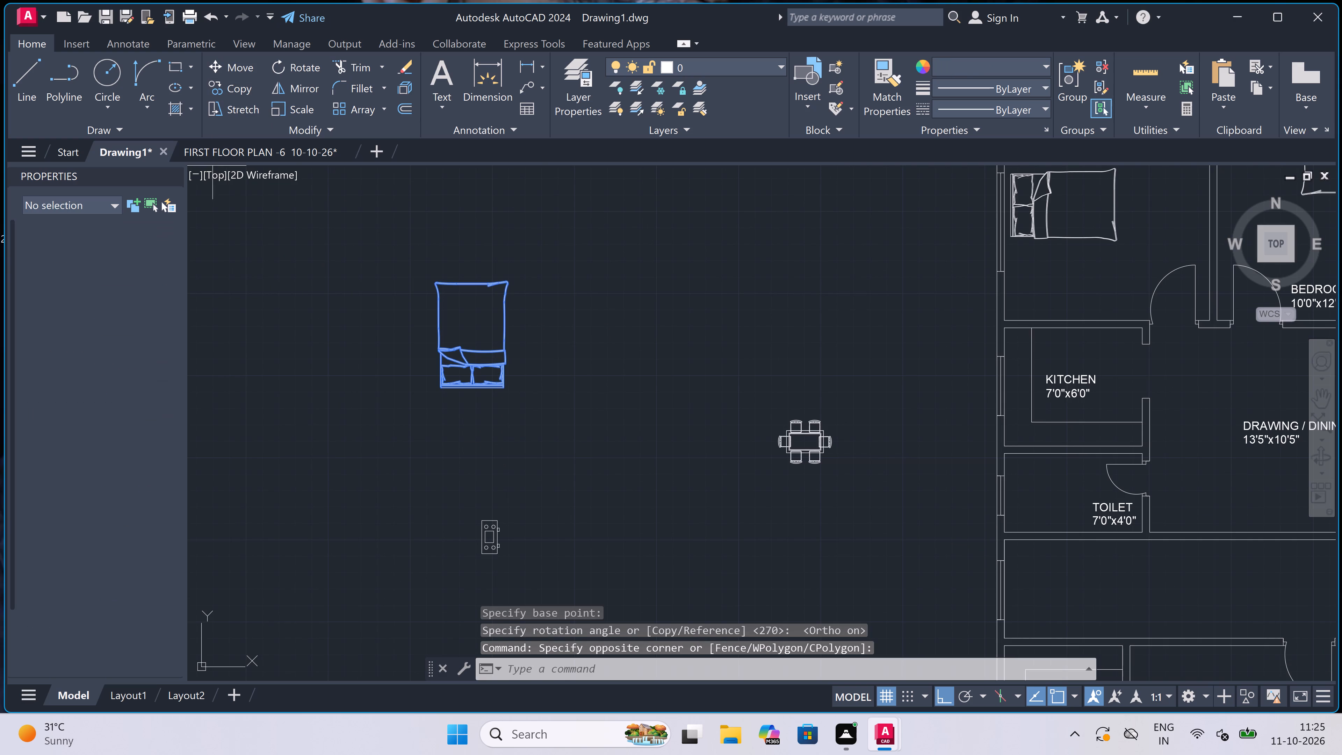
scroll(486, 369, "up", 2)
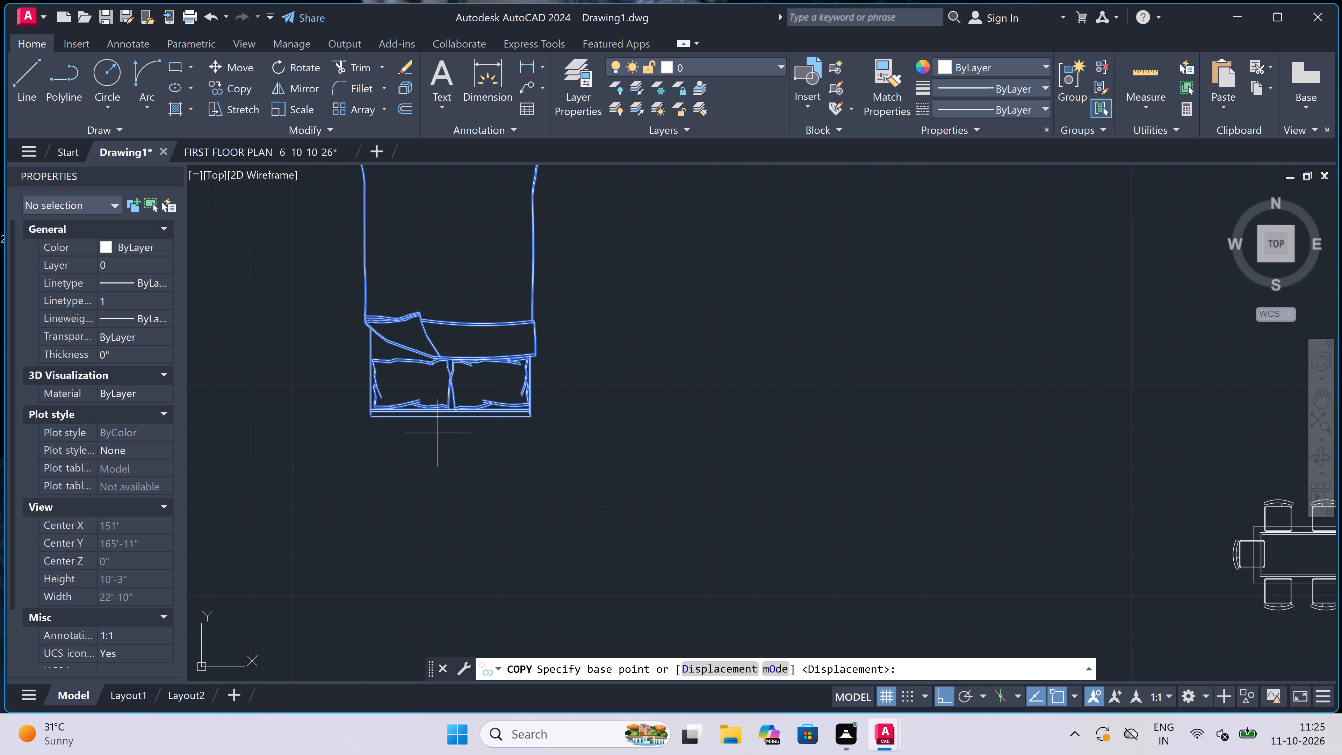
left_click(450, 417)
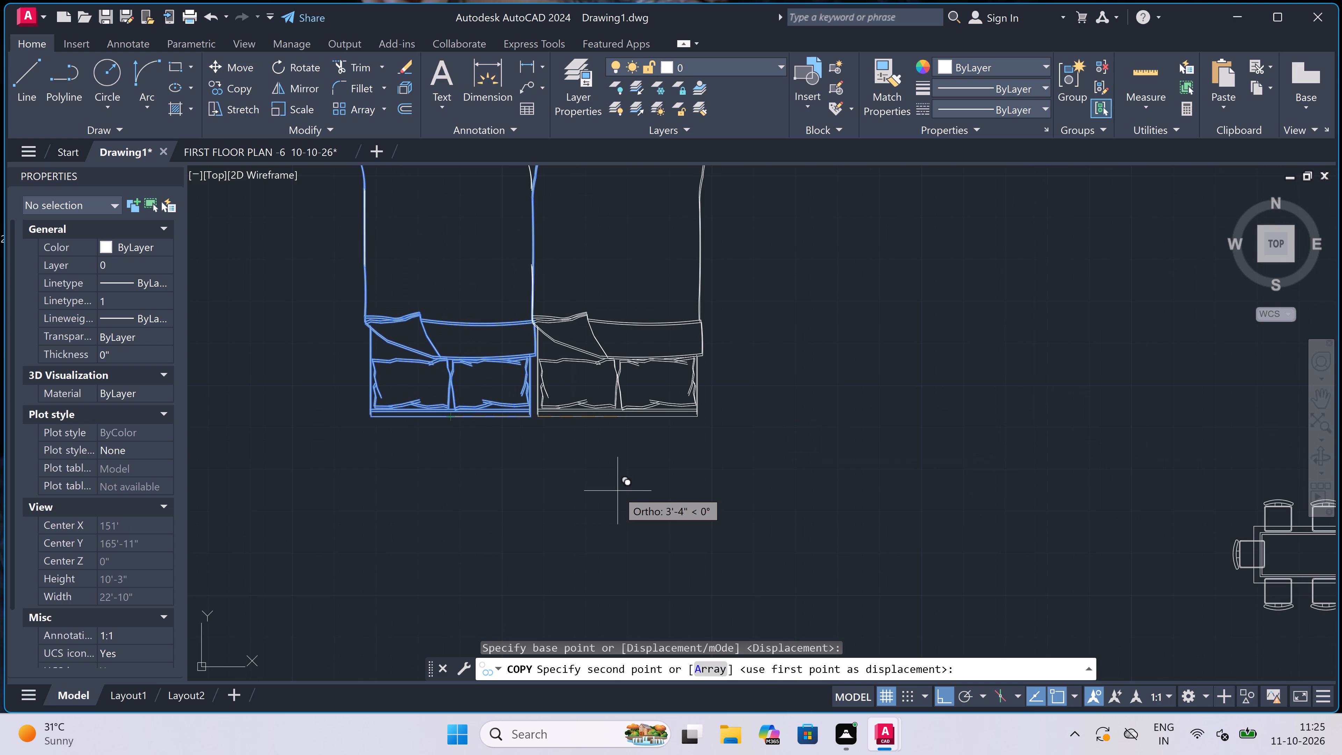
key("F8")
scroll(526, 450, "down", 7)
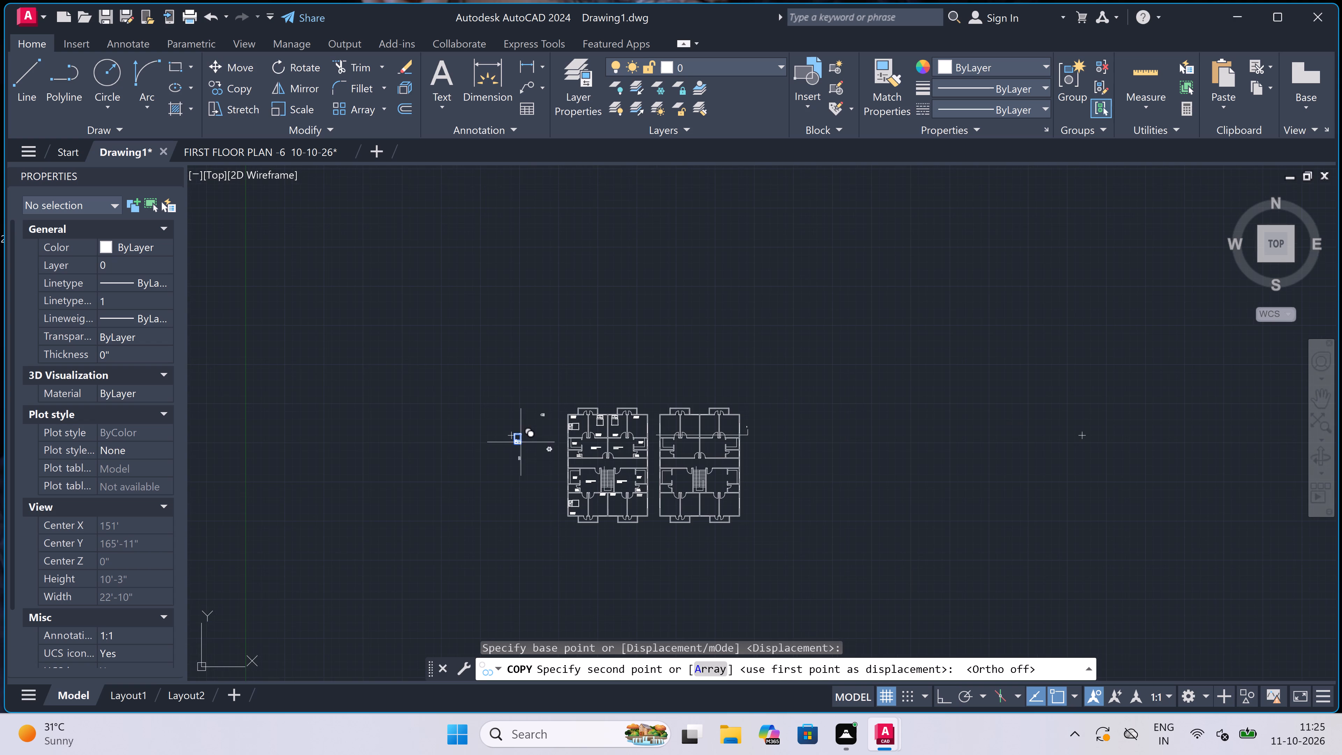
scroll(594, 514, "up", 4)
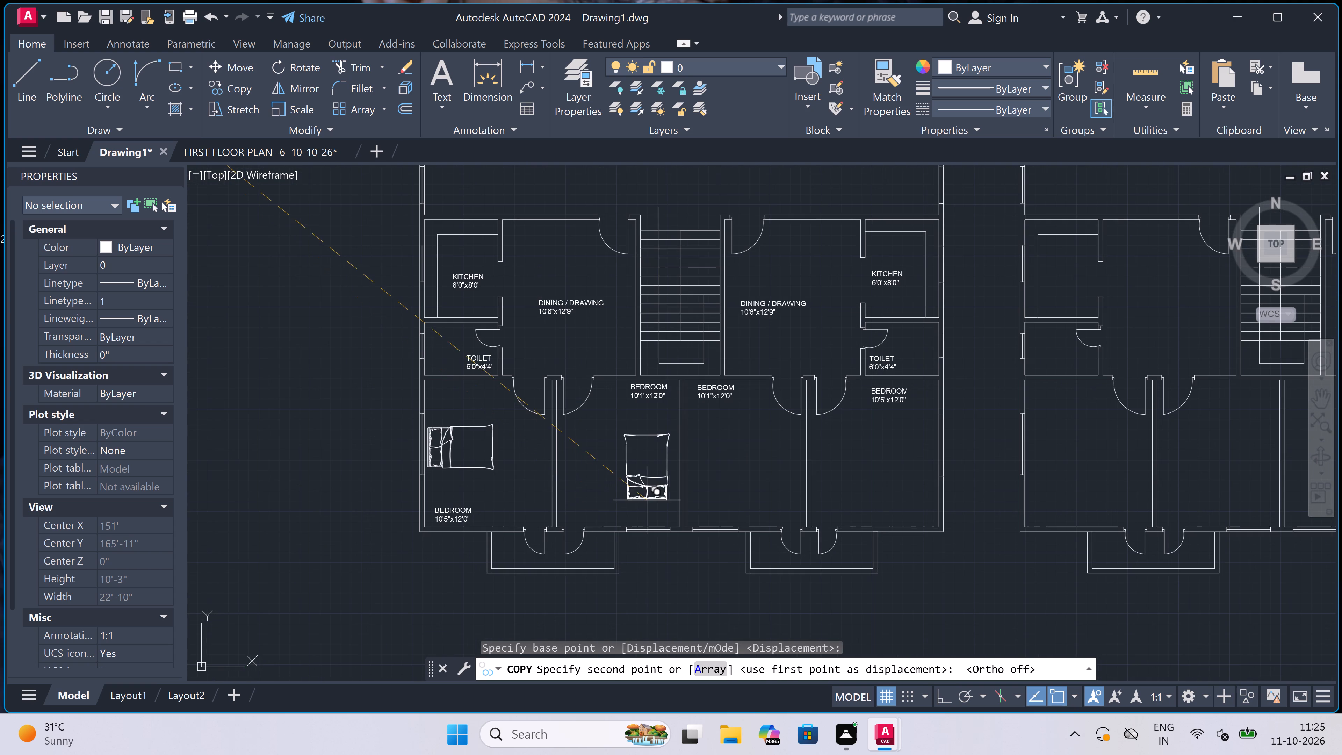
scroll(619, 534, "up", 3)
left_click(633, 497)
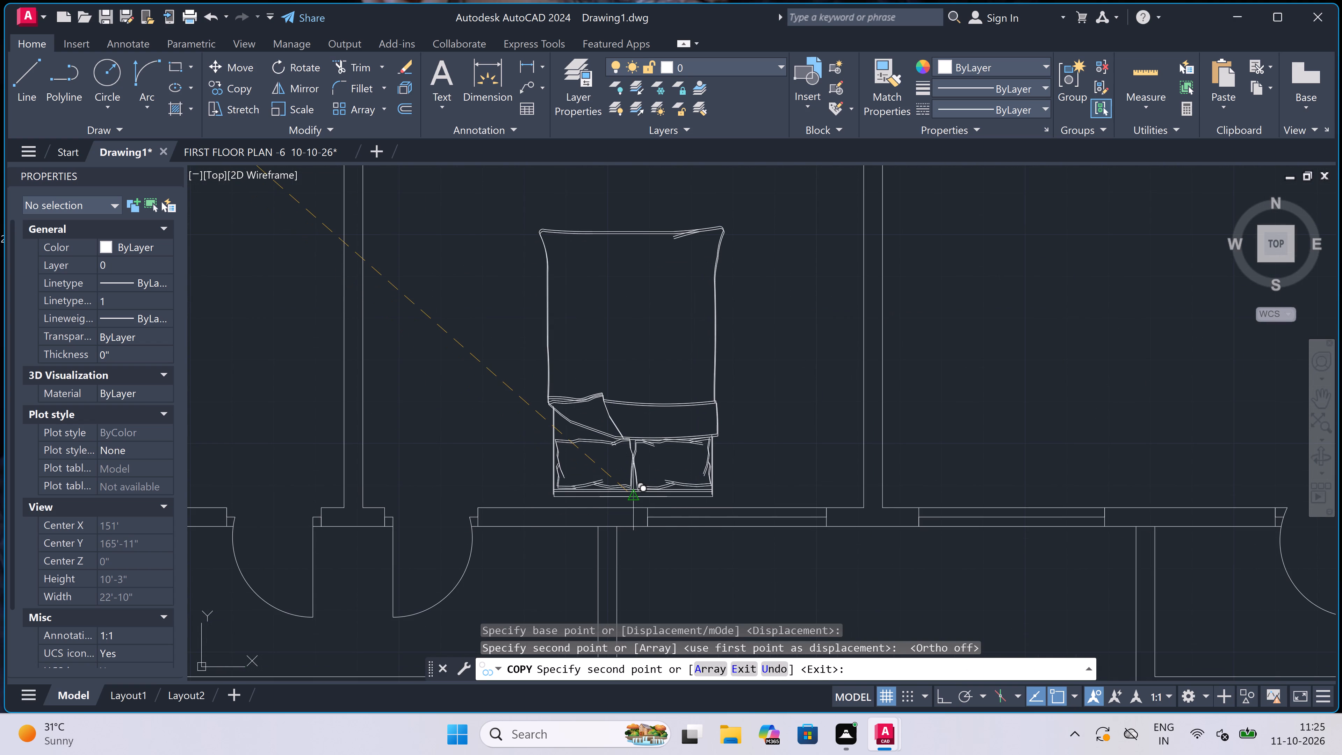
Place a second copy of the bed in the adjoining lower-row 10'1"x12'0" bedroom, headboard just above its window, and finish copying.
scroll(551, 478, "down", 3)
scroll(678, 477, "up", 3)
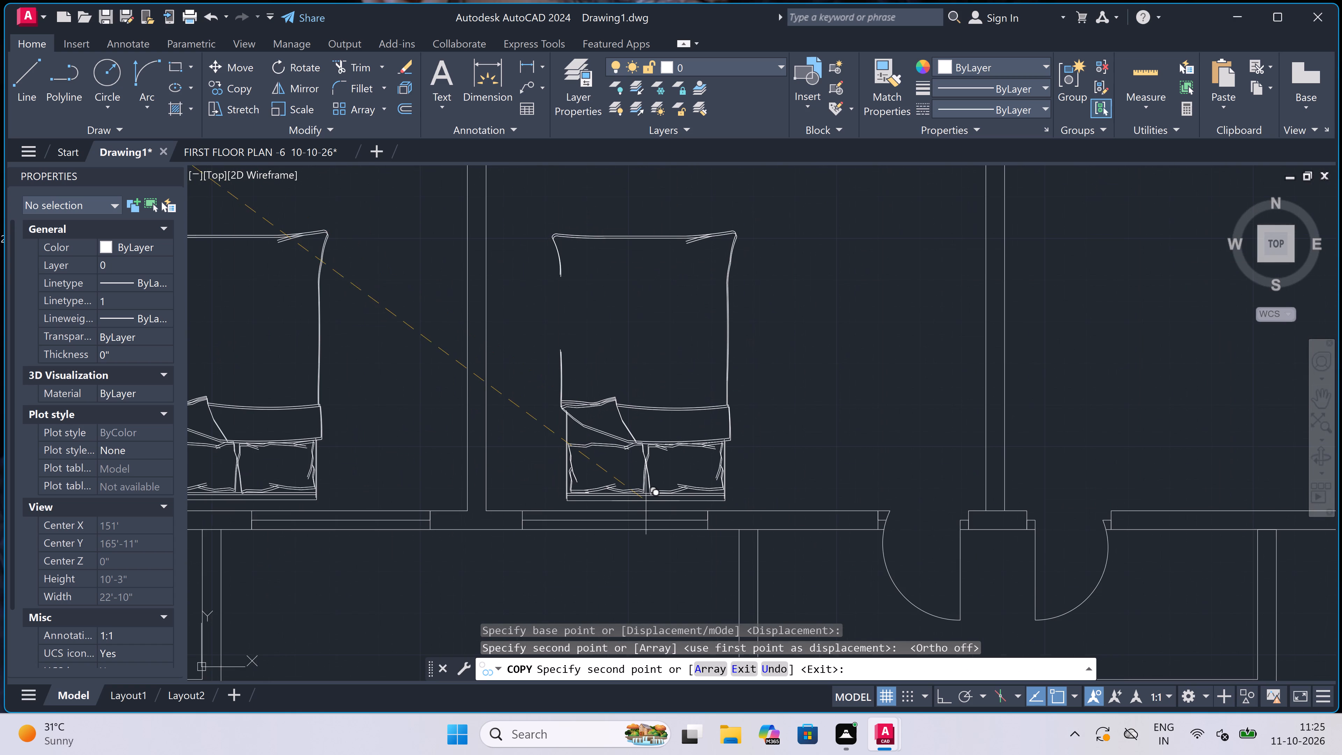
left_click(647, 497)
scroll(529, 493, "down", 4)
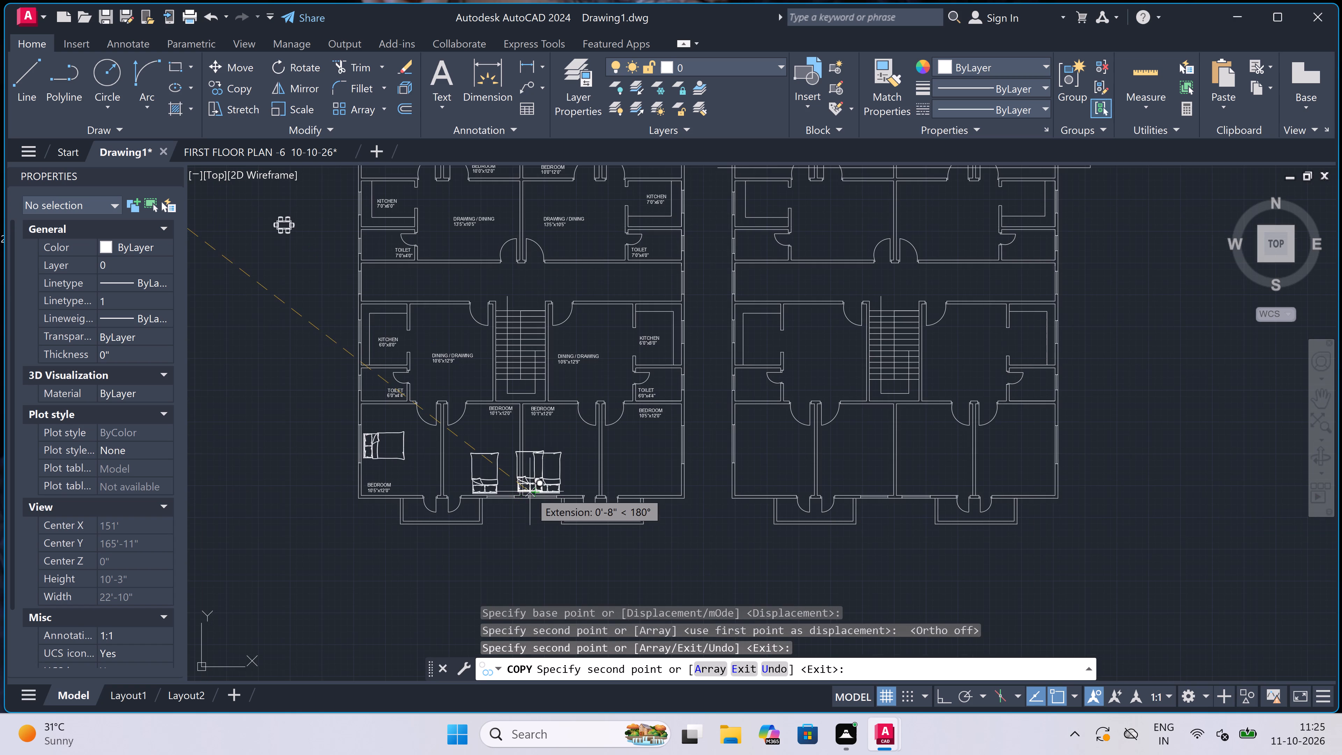
key("Escape")
Rotate the loose source bed by 90° about a point inside it, with Ortho on, so the headboard faces east.
scroll(530, 491, "down", 1)
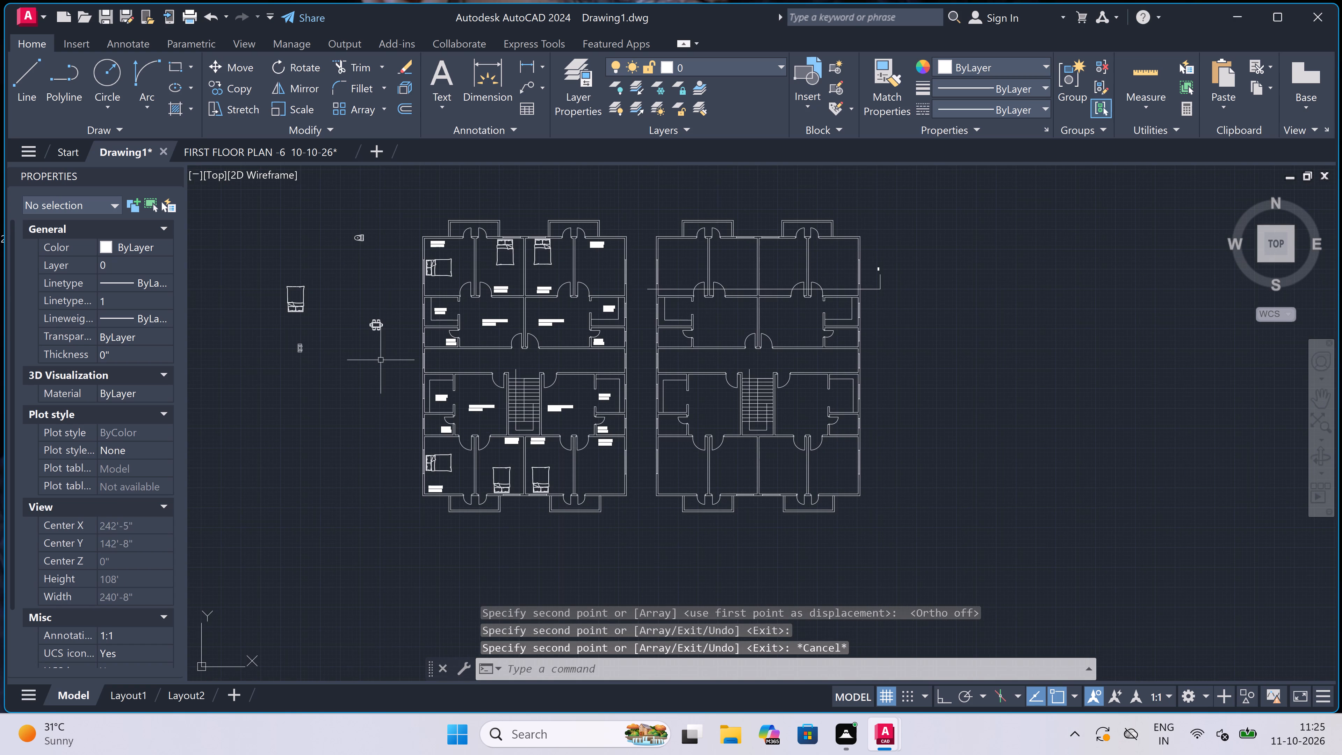
scroll(287, 294, "up", 3)
left_click(398, 251)
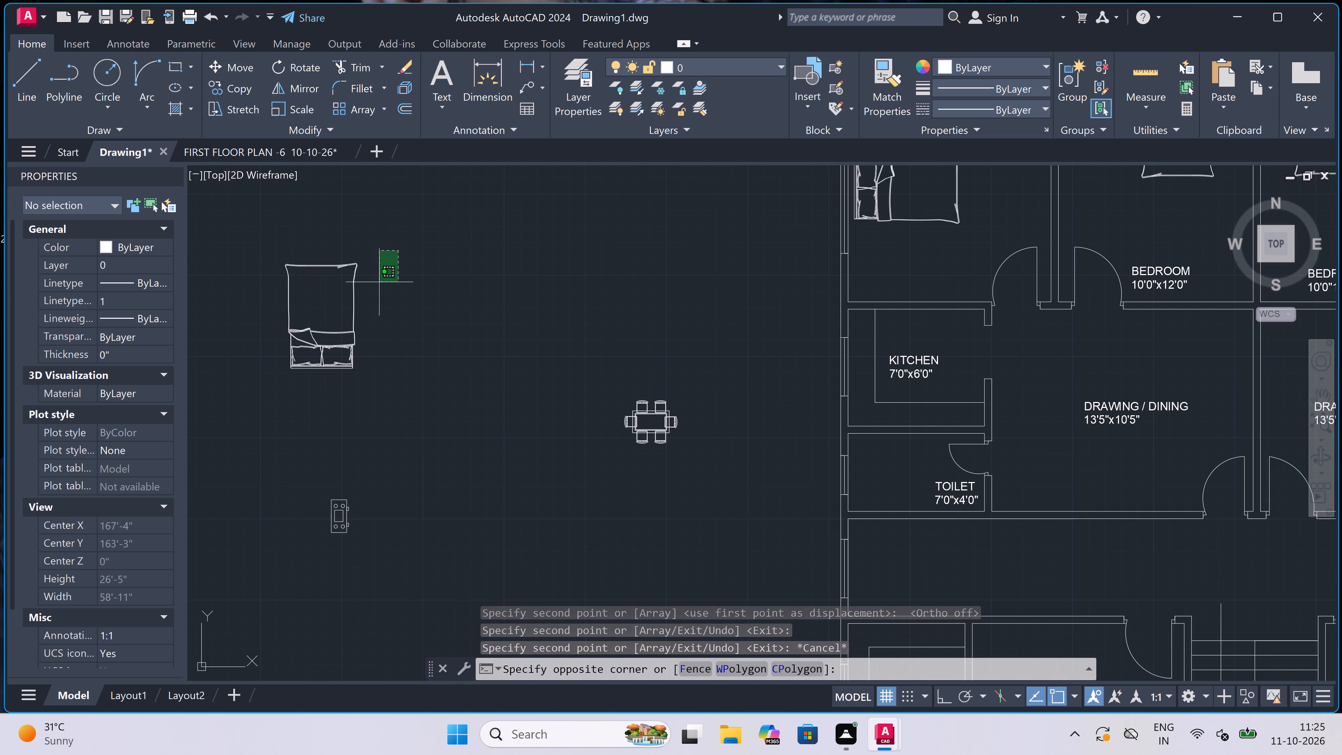
left_click(250, 385)
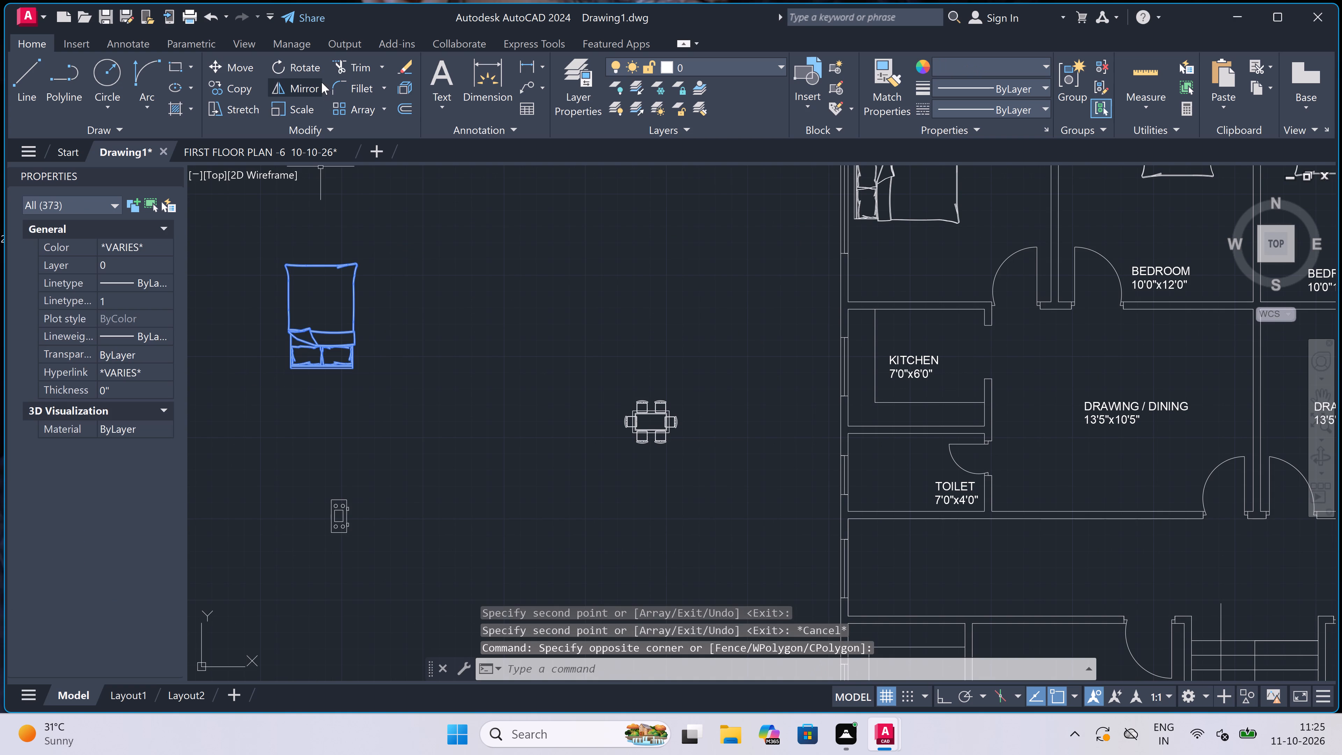
left_click(308, 60)
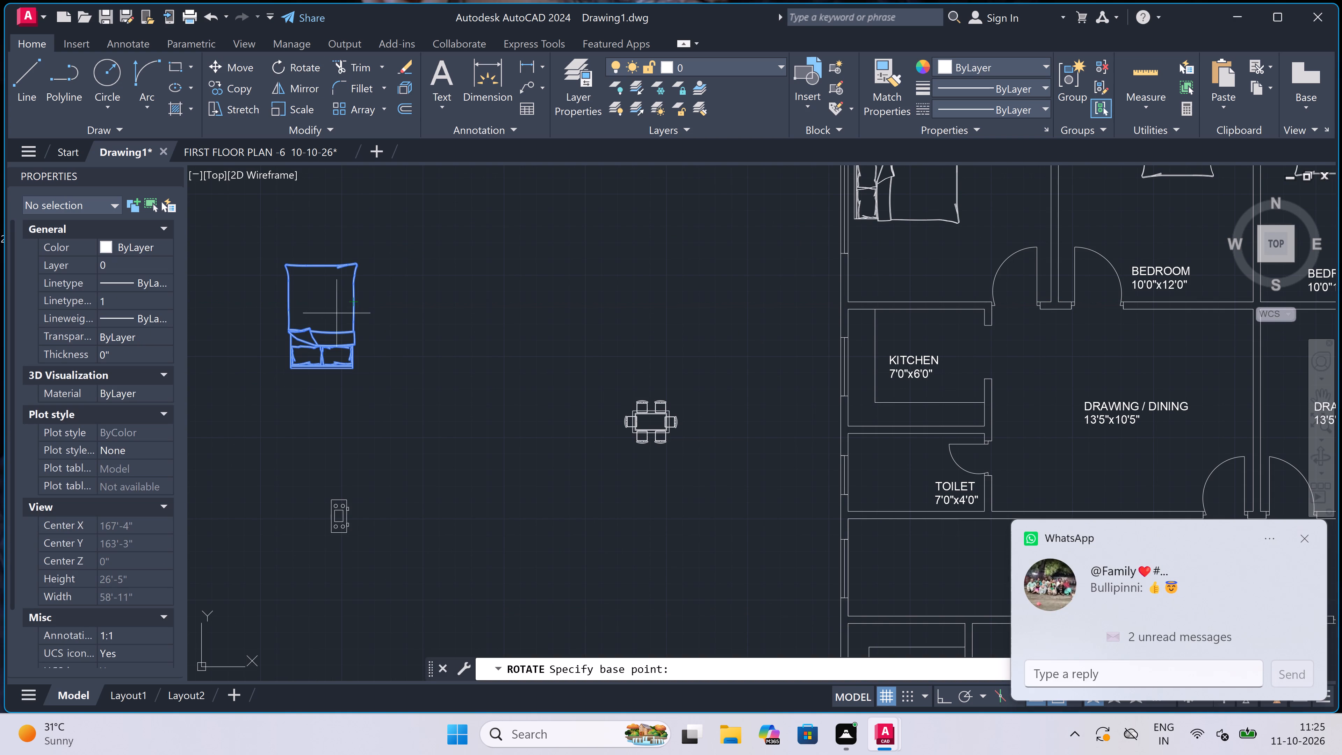
left_click(315, 301)
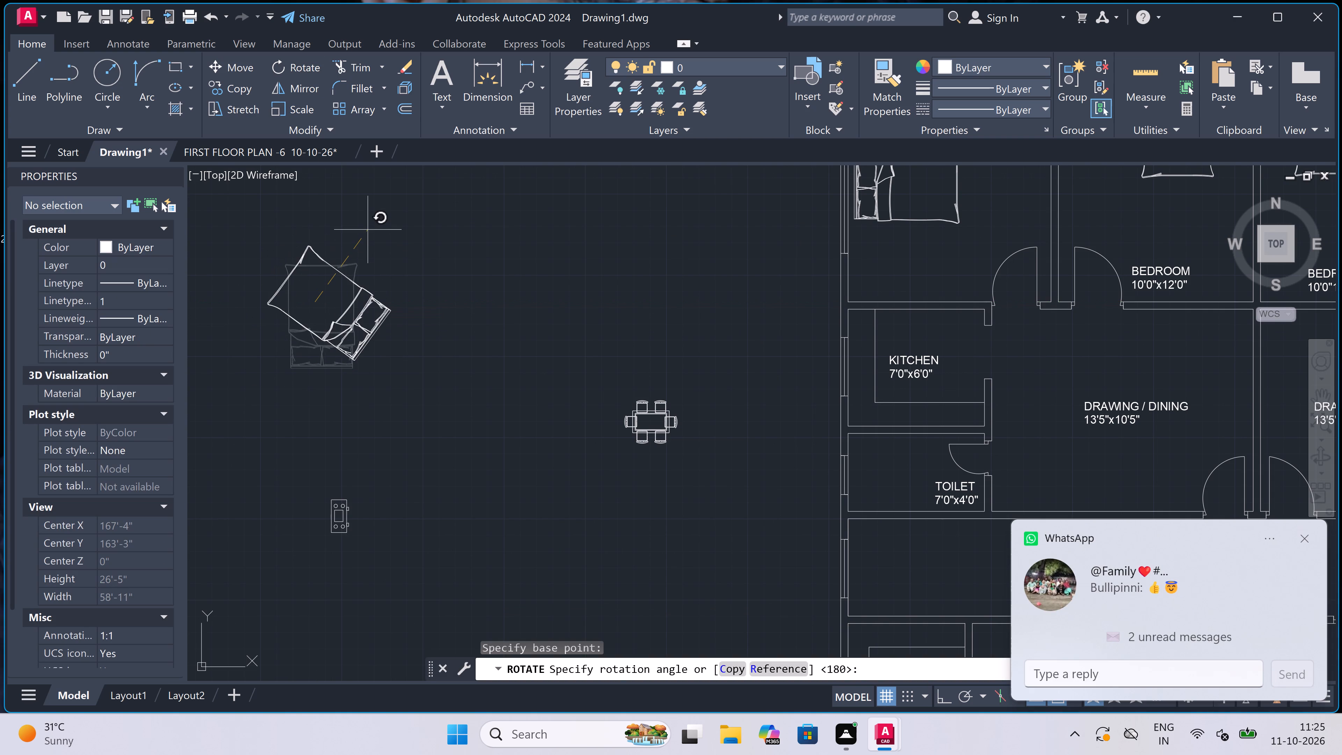
key("F8")
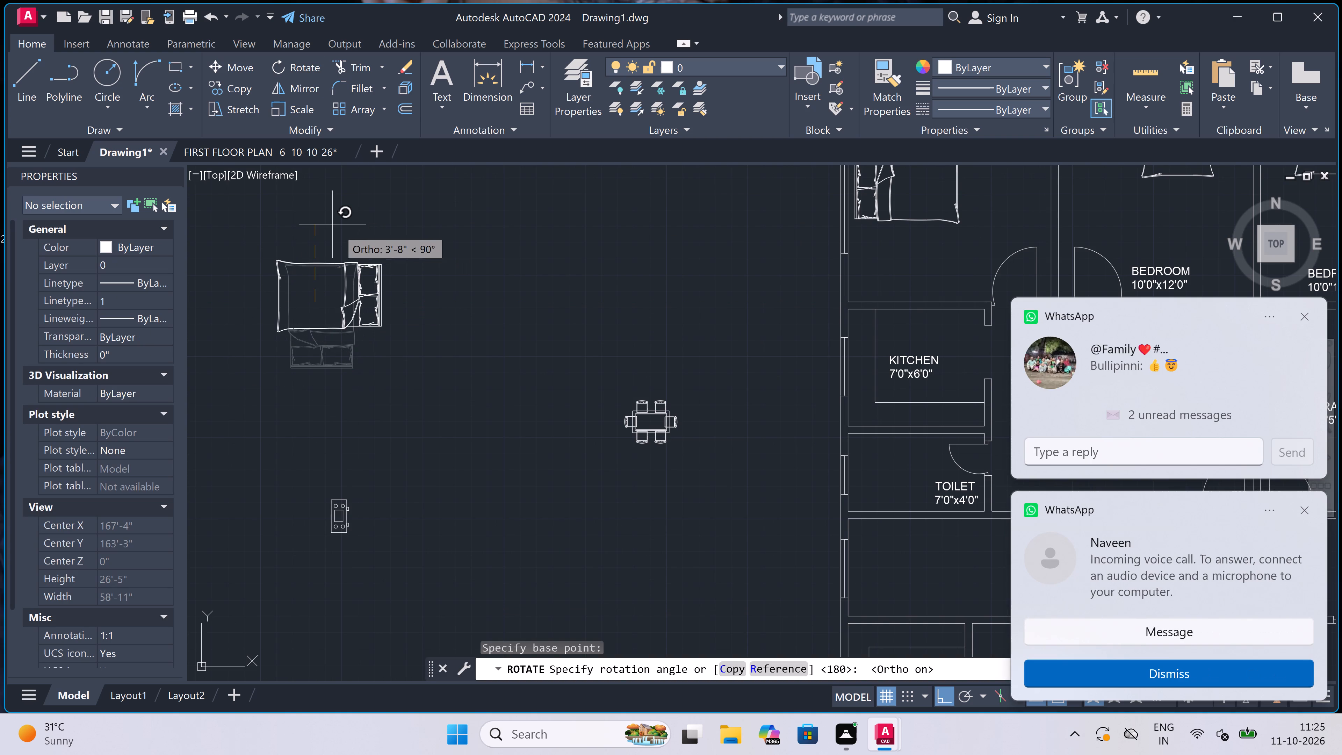
left_click(332, 223)
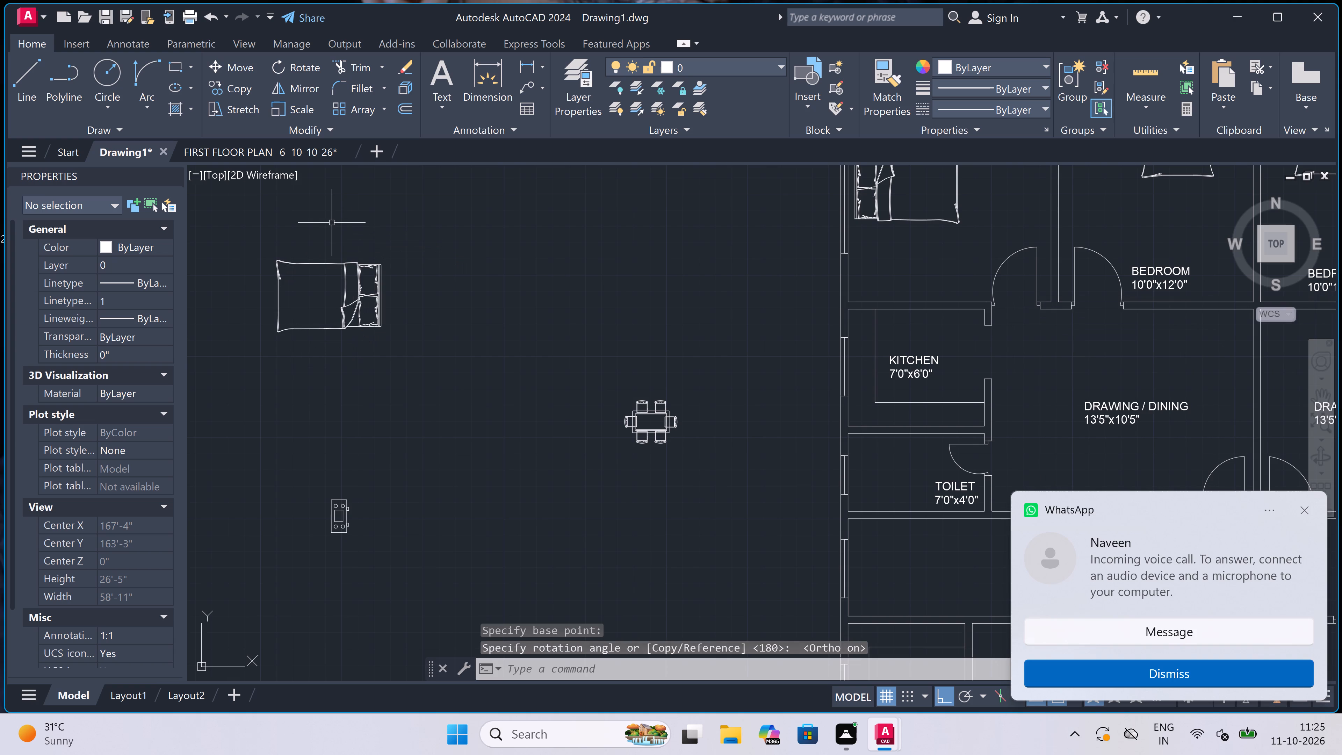
Copy the rotated bed by its headboard midpoint, with Ortho off, into the upper-row 10'5"x12'0" bedroom, headboard beside the east wall window.
left_click(434, 226)
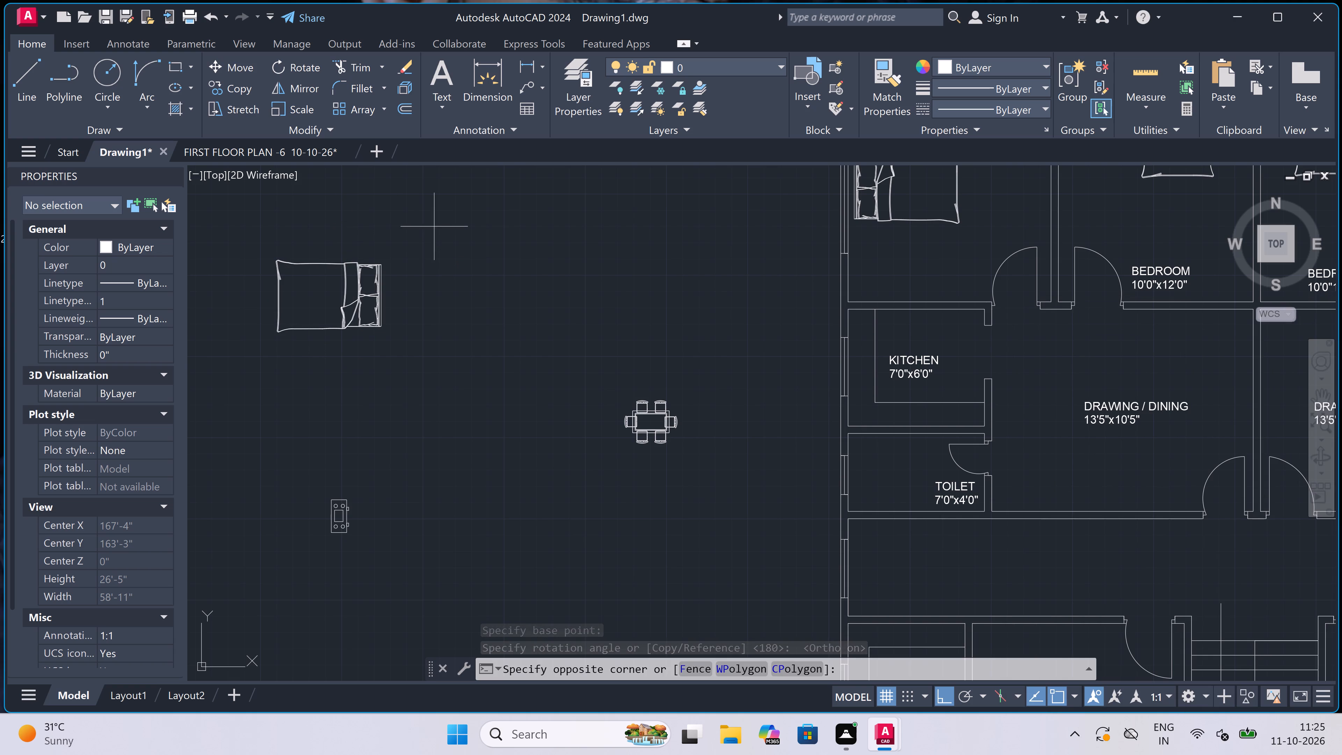
left_click(248, 359)
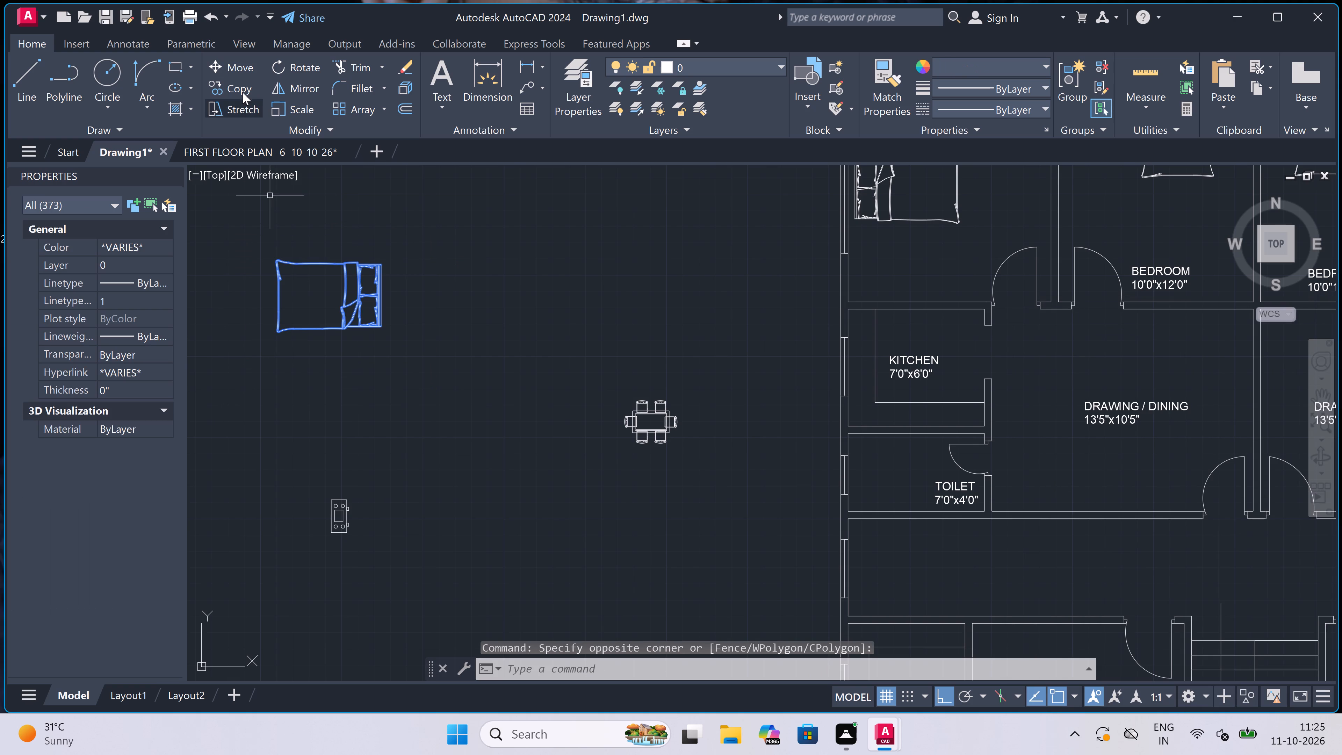
left_click_drag(233, 81, 240, 87)
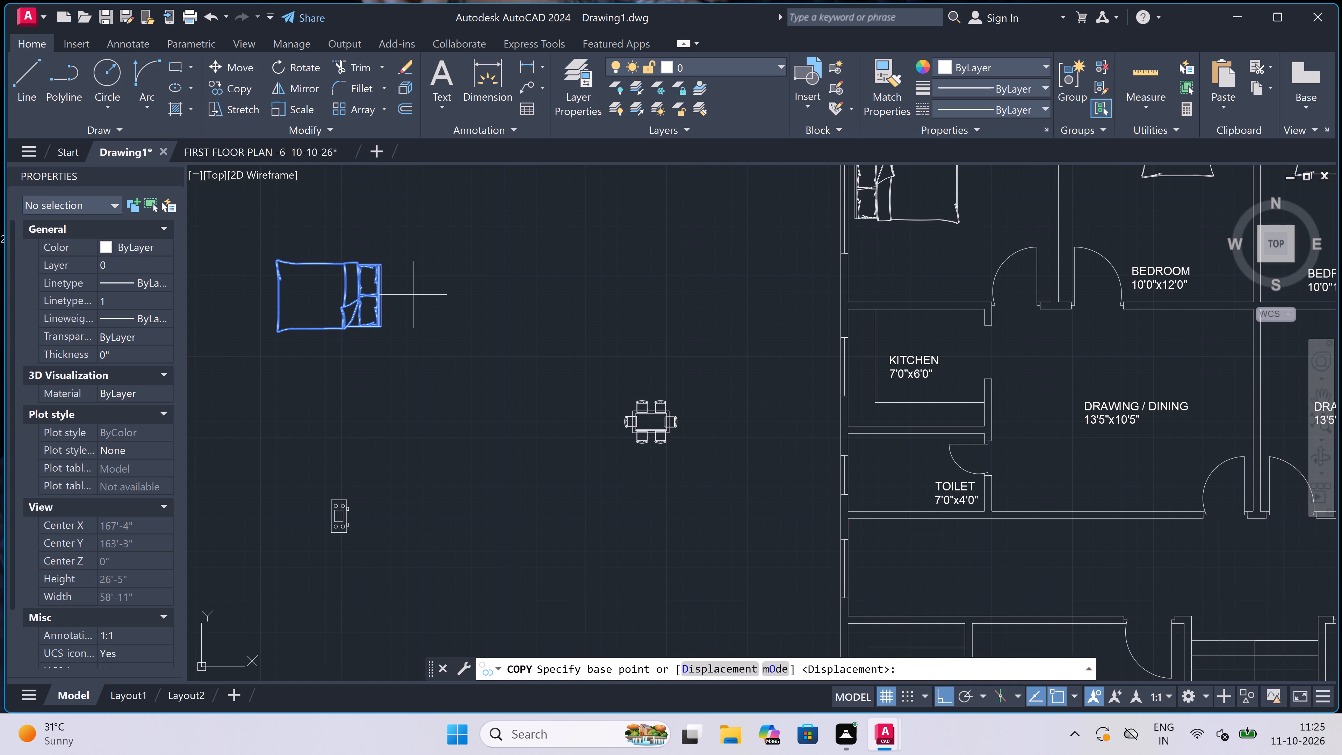
left_click(381, 290)
scroll(438, 333, "down", 2)
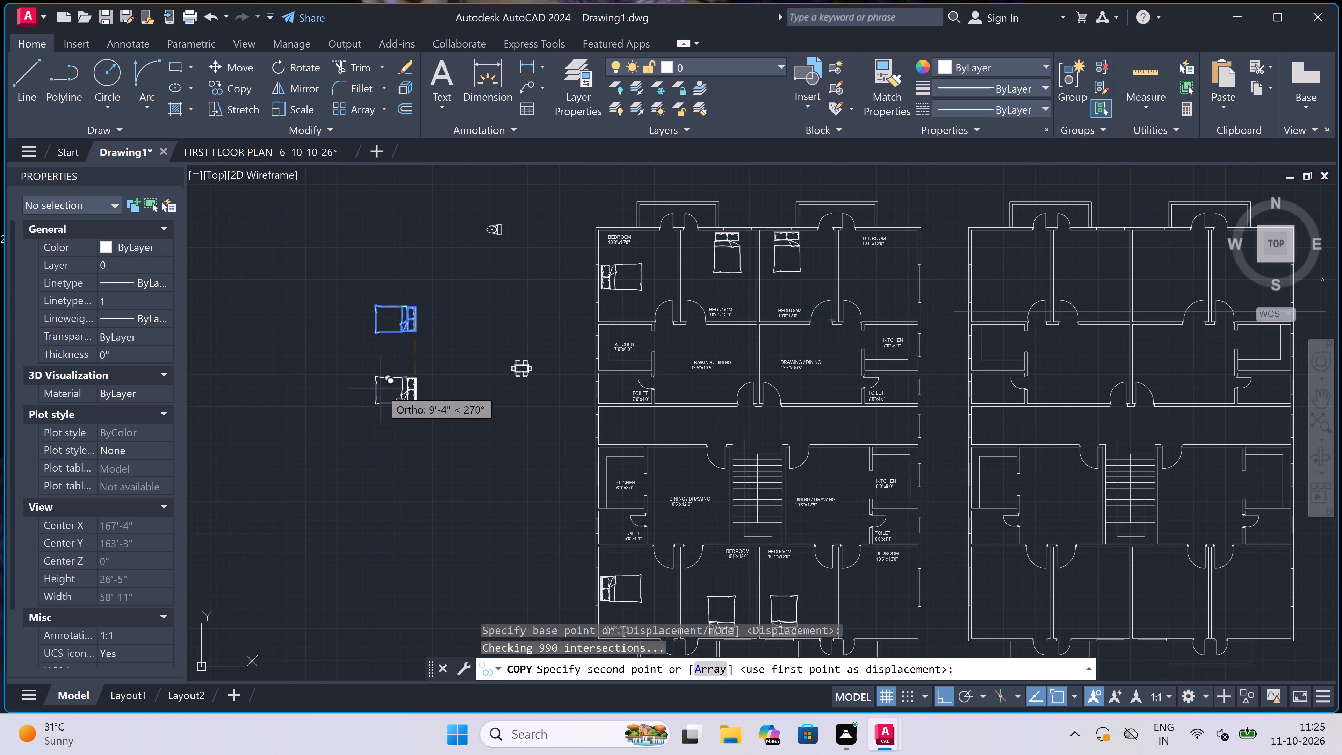
key("F8")
scroll(381, 388, "down", 2)
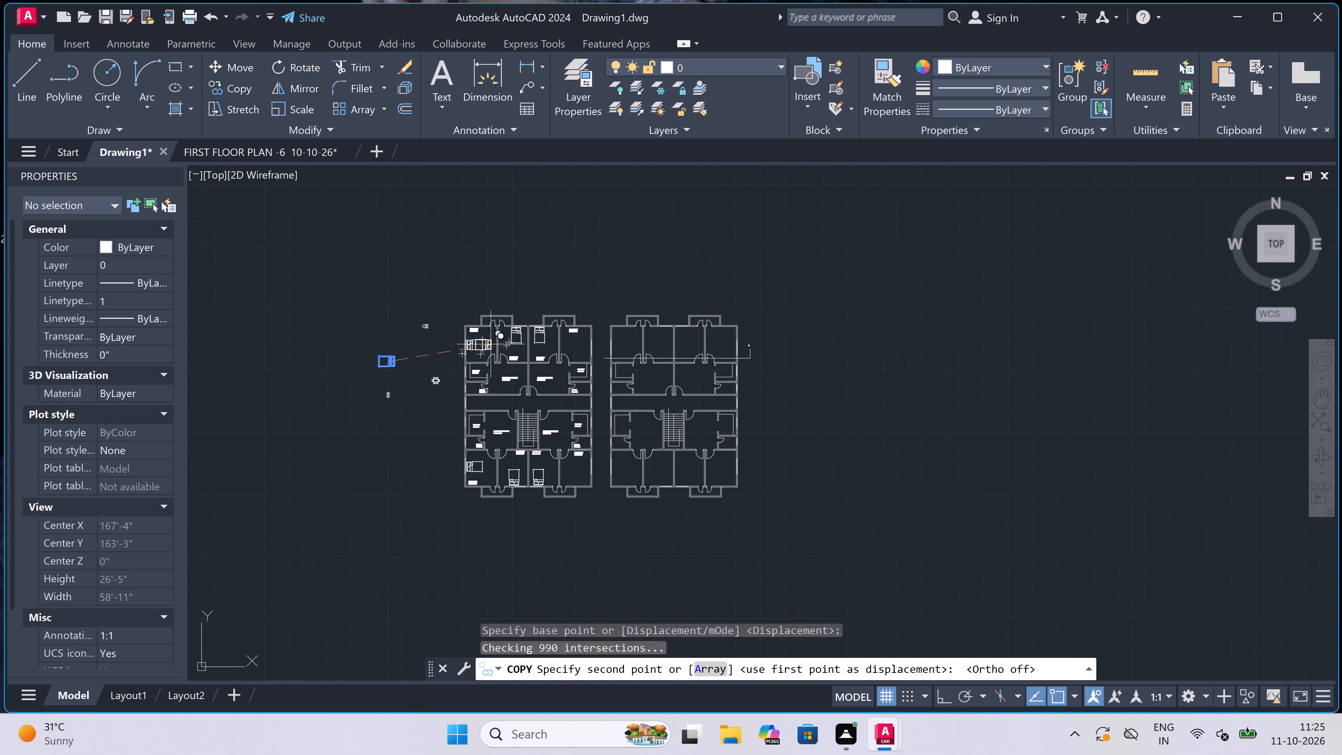
scroll(565, 338, "up", 3)
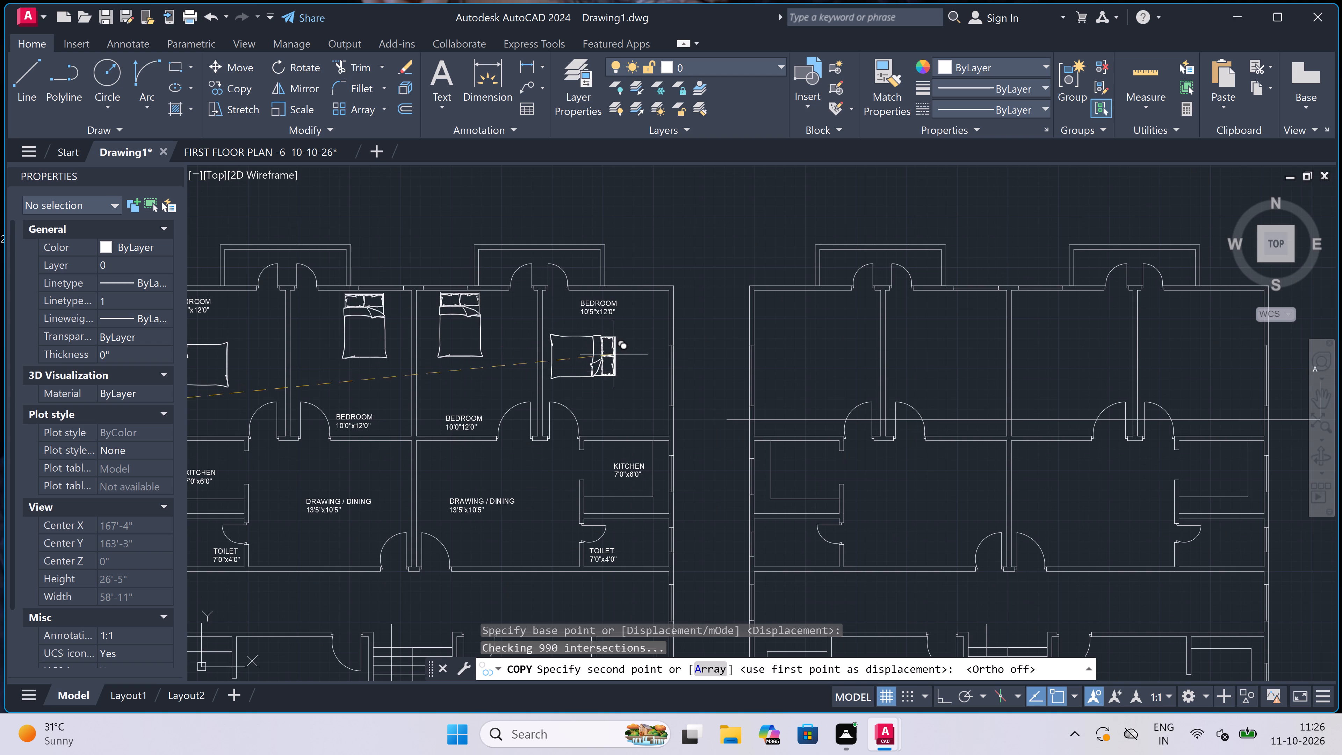
scroll(669, 372, "up", 3)
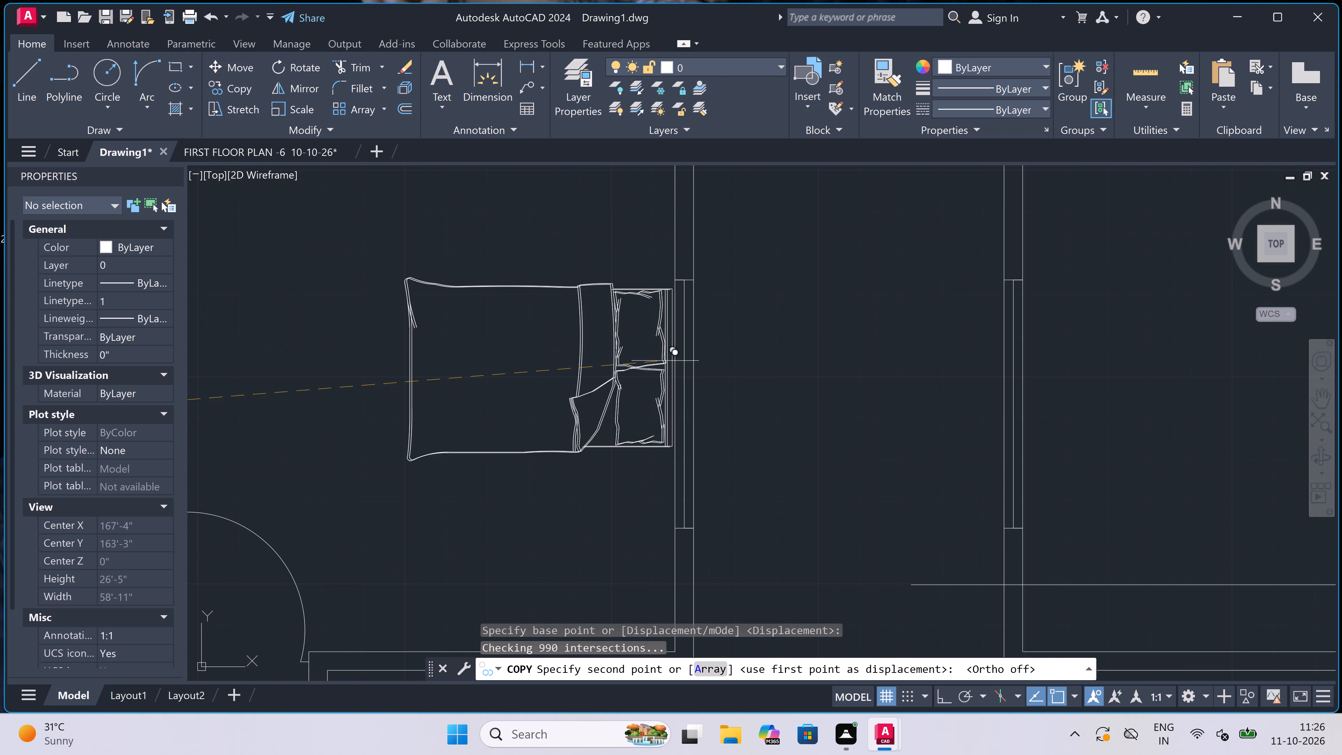
left_click(659, 339)
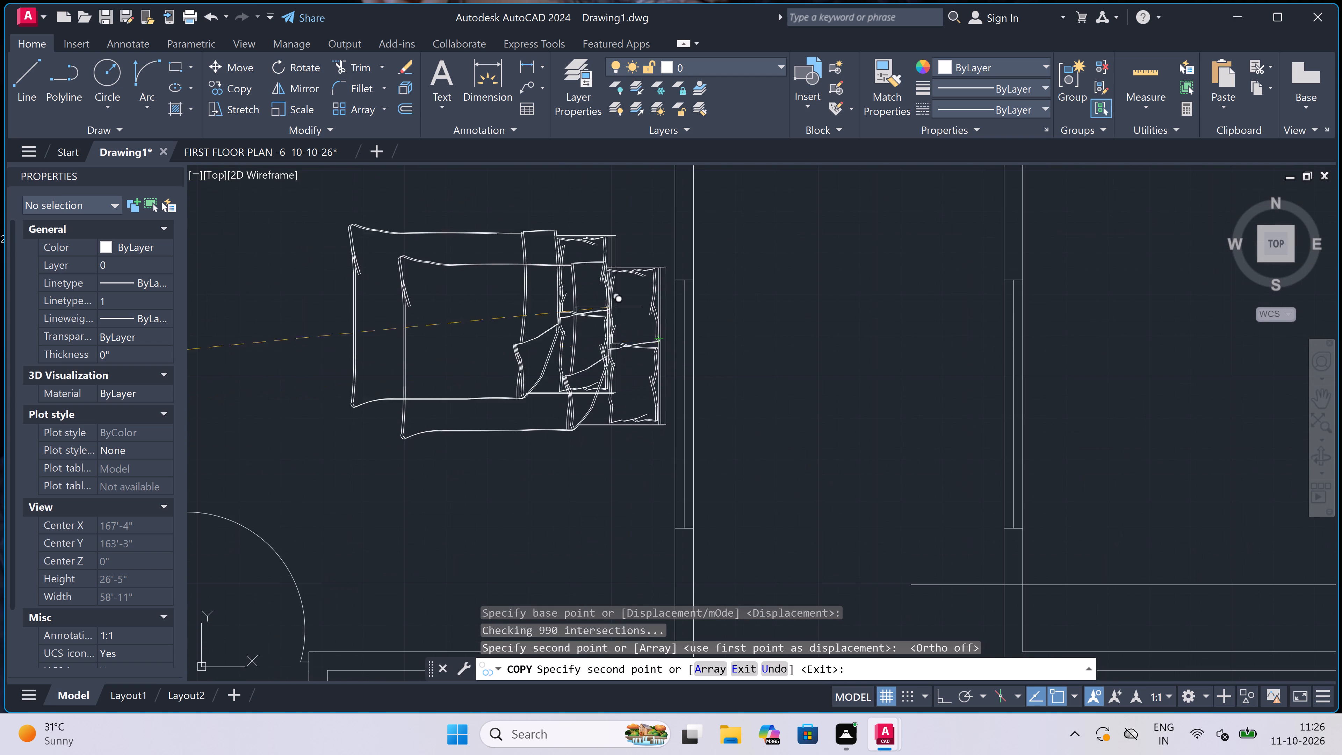
Place a second copy of the bed in the lower-row 10'5"x12'0" bedroom at the plan's east end, headboard beside the window, and finish copying.
scroll(579, 285, "down", 7)
scroll(571, 473, "up", 2)
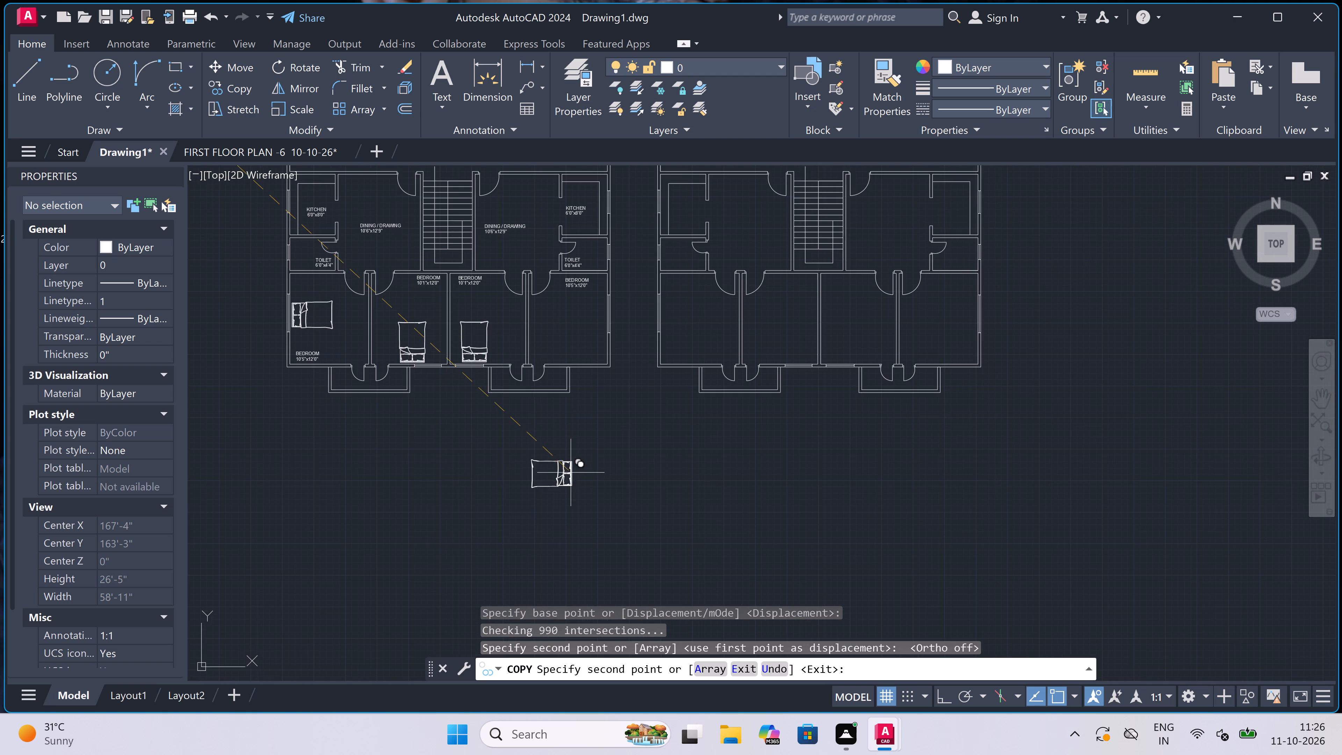
scroll(582, 338, "up", 3)
scroll(645, 290, "down", 3)
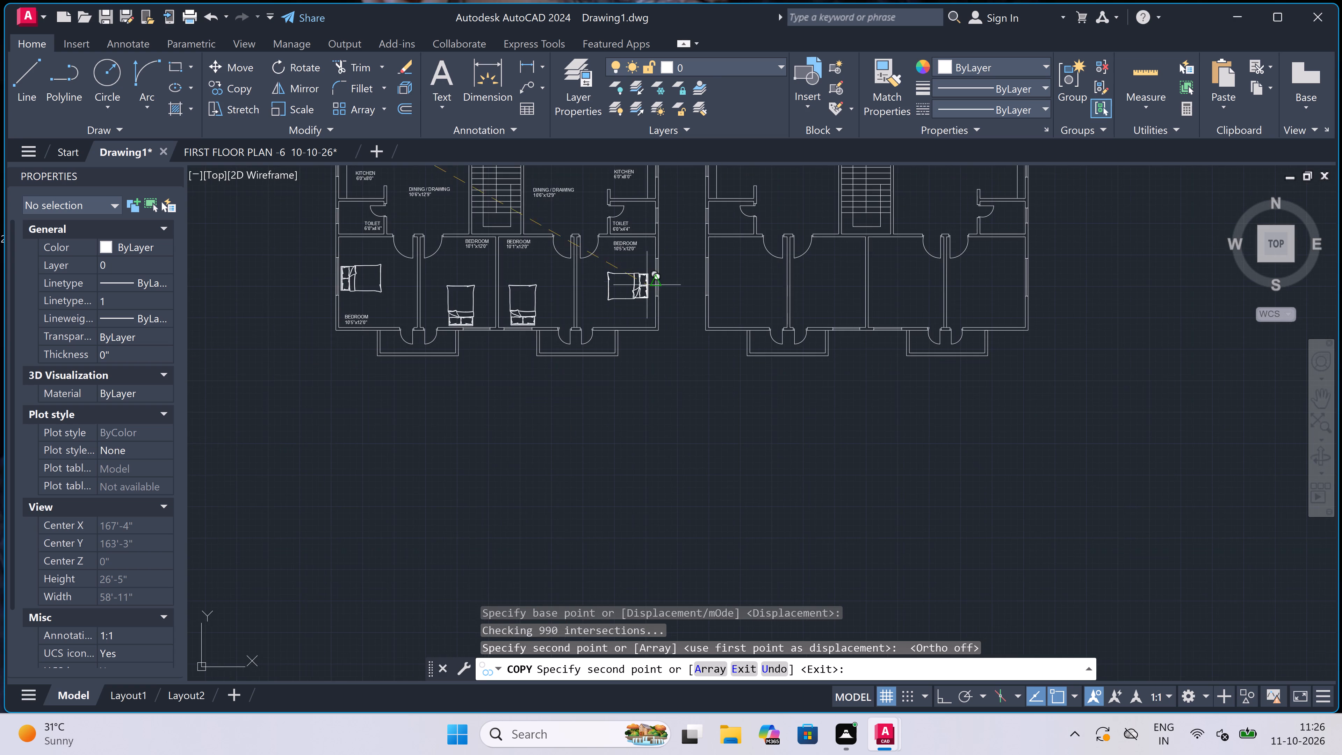
scroll(649, 274, "up", 6)
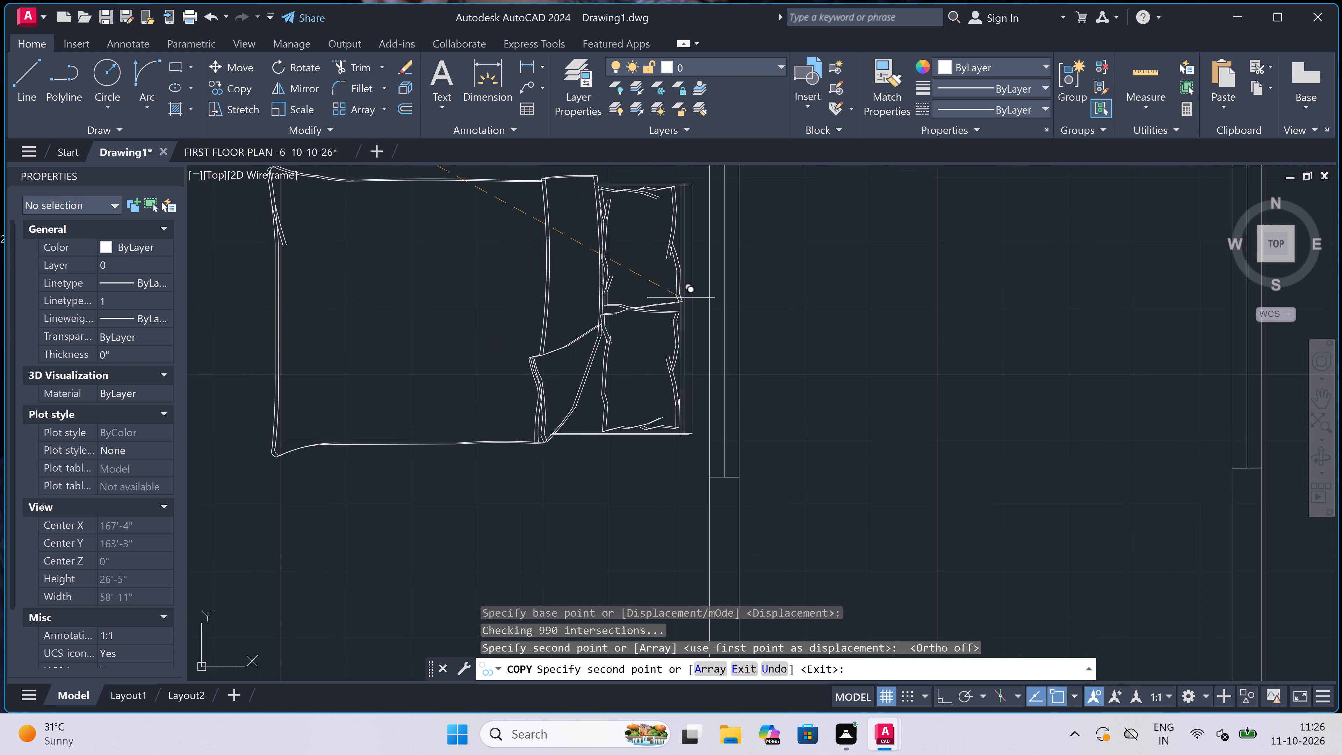
left_click(687, 301)
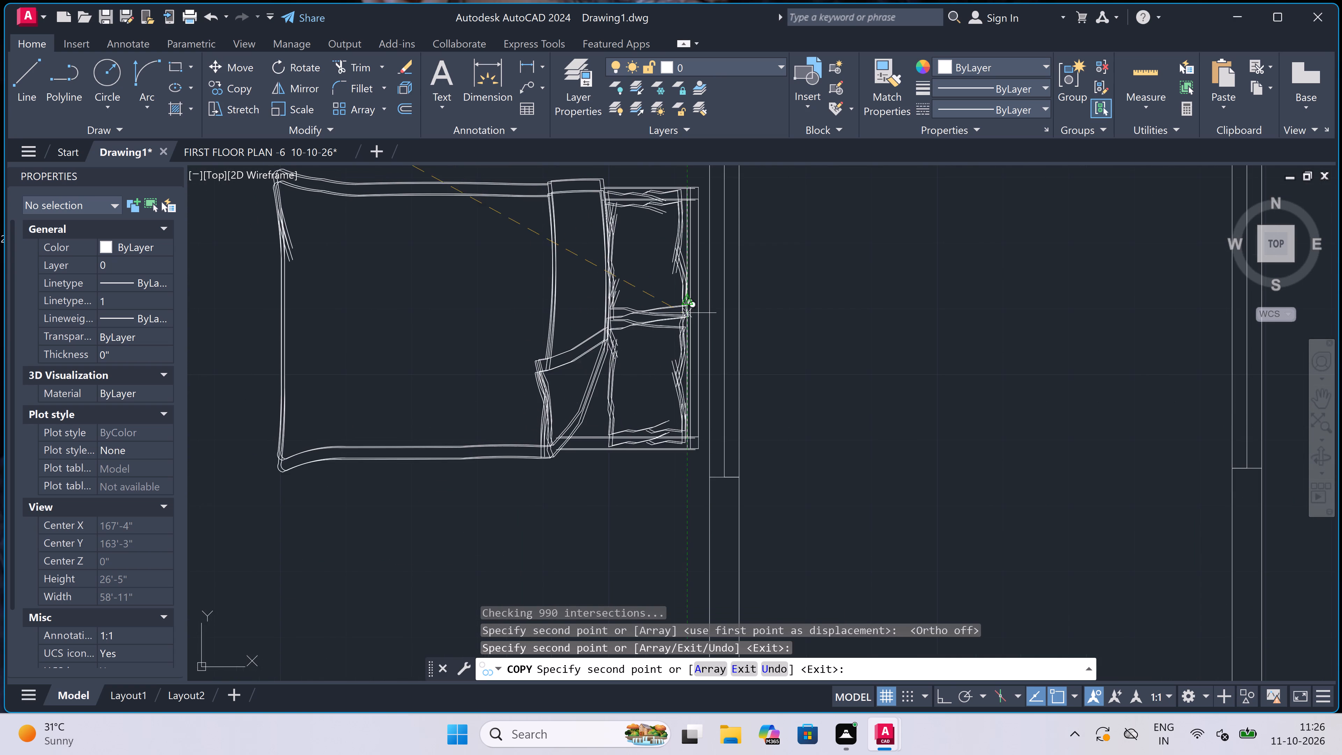
key("Escape")
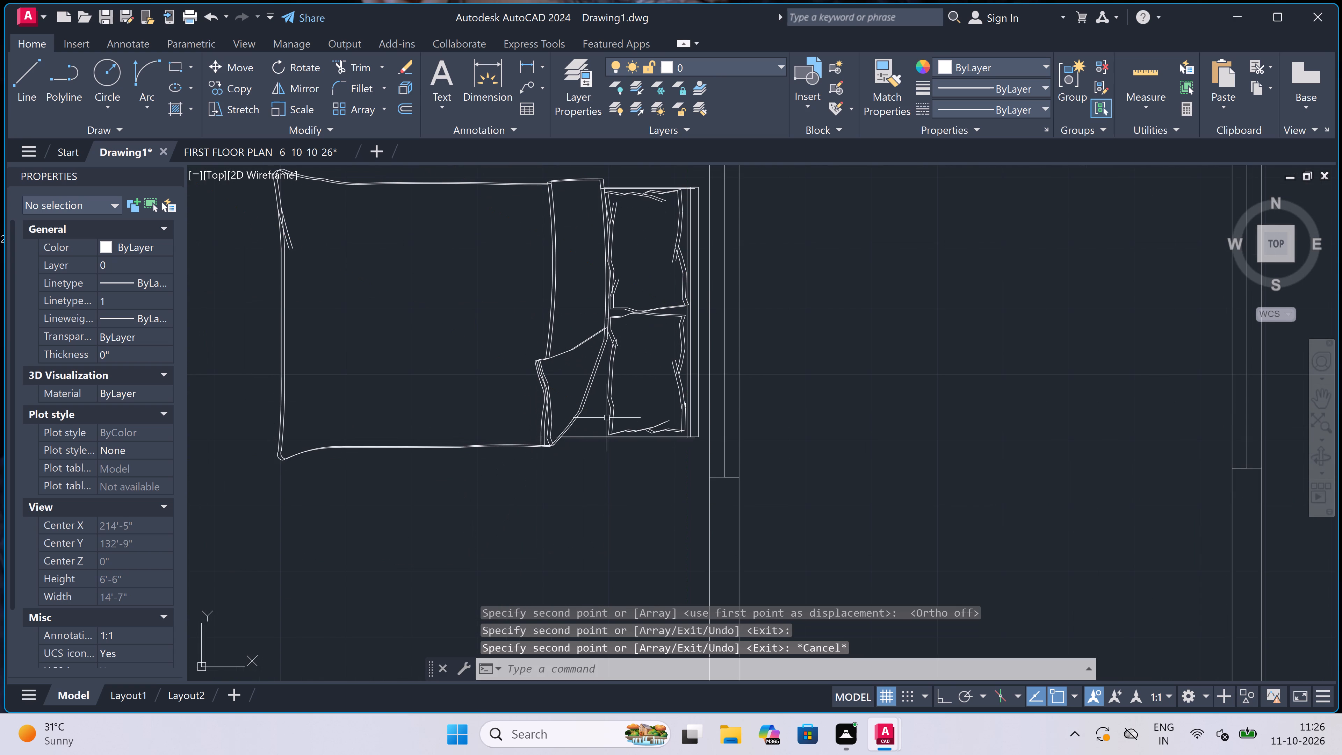
Delete the loose source bed outside the plan.
scroll(609, 413, "down", 6)
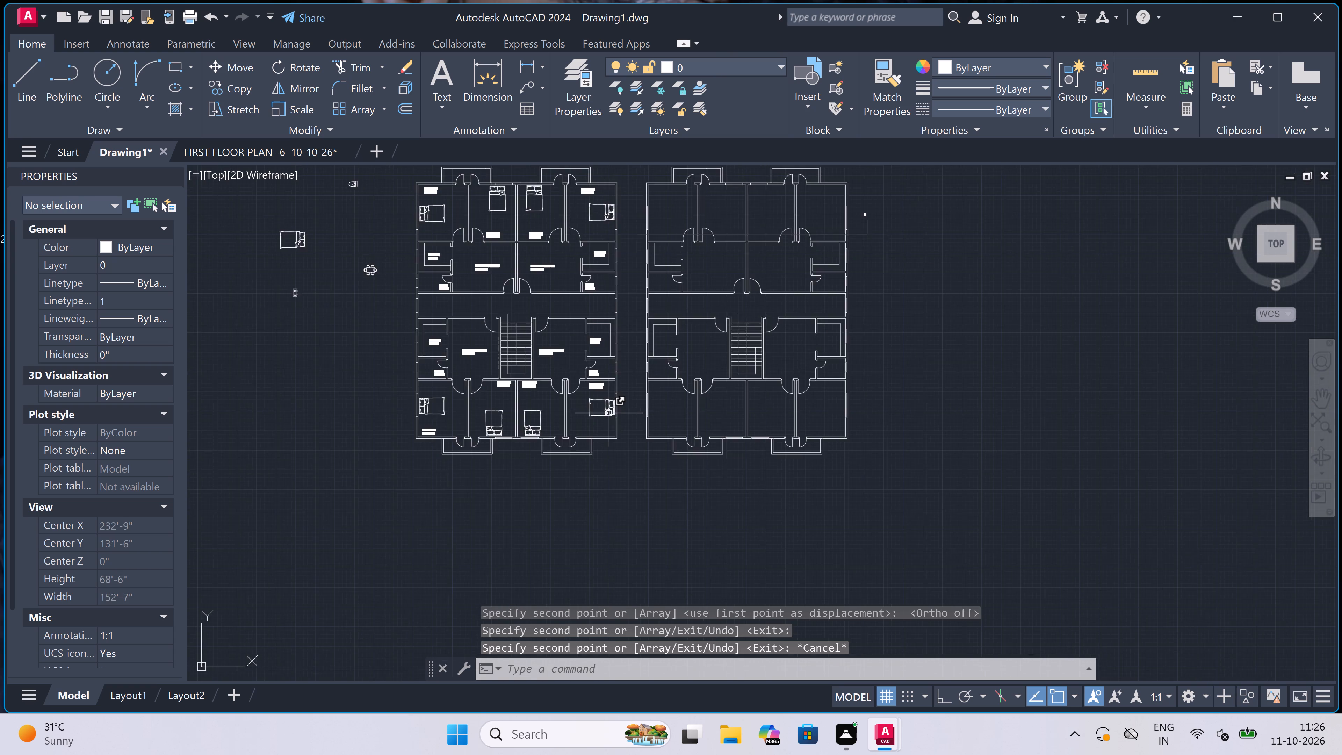
scroll(609, 413, "down", 1)
scroll(427, 297, "up", 2)
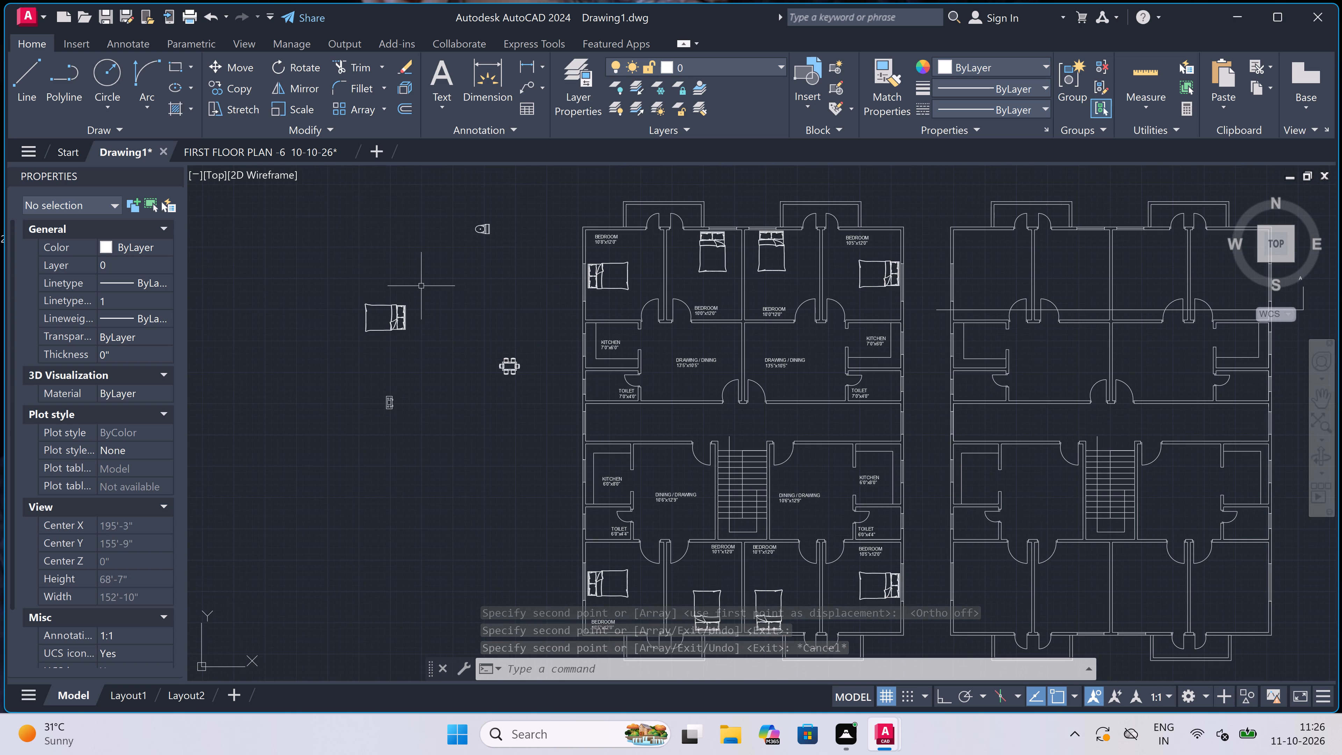
left_click(419, 279)
left_click(264, 344)
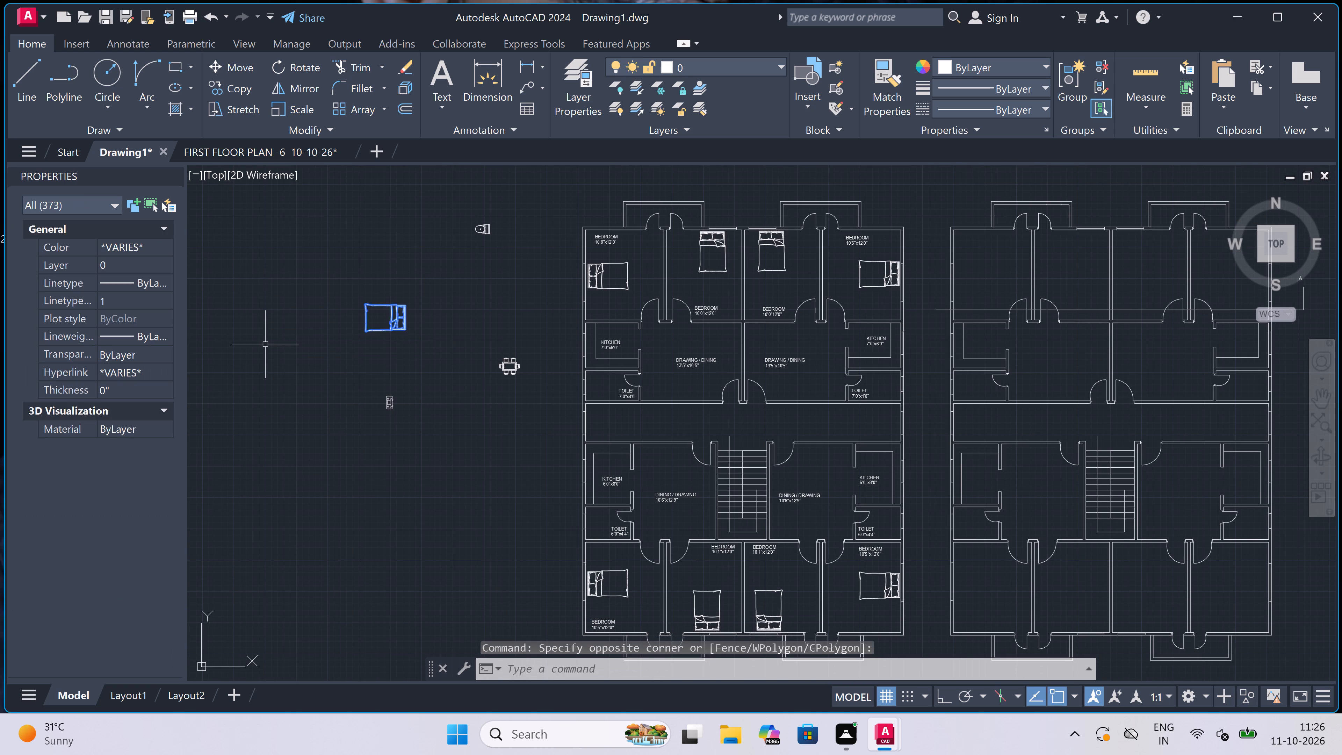
key("Delete")
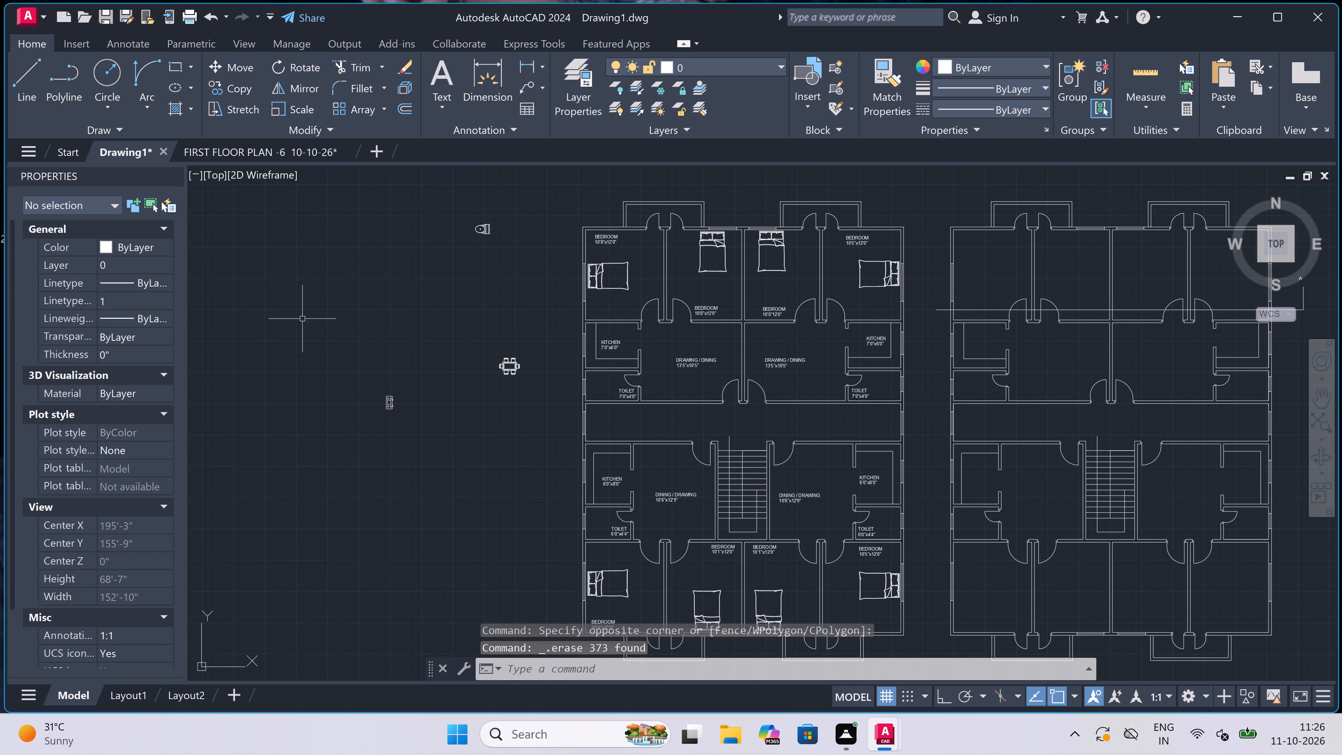
Copy the loose source stove by its west-edge midpoint onto the counter of the west-end 7'0"x6'0" kitchen, beside the window.
scroll(303, 377, "up", 1)
left_click(479, 364)
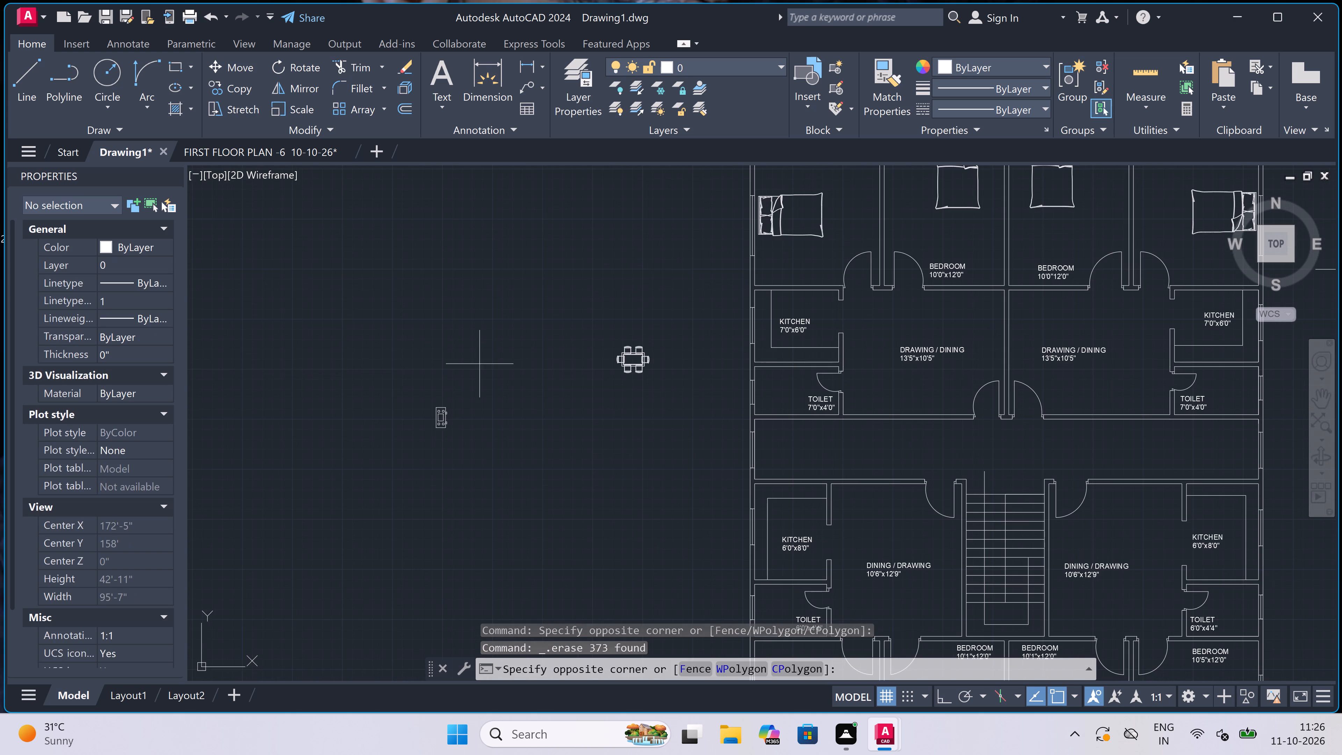
left_click(362, 486)
left_click(223, 87)
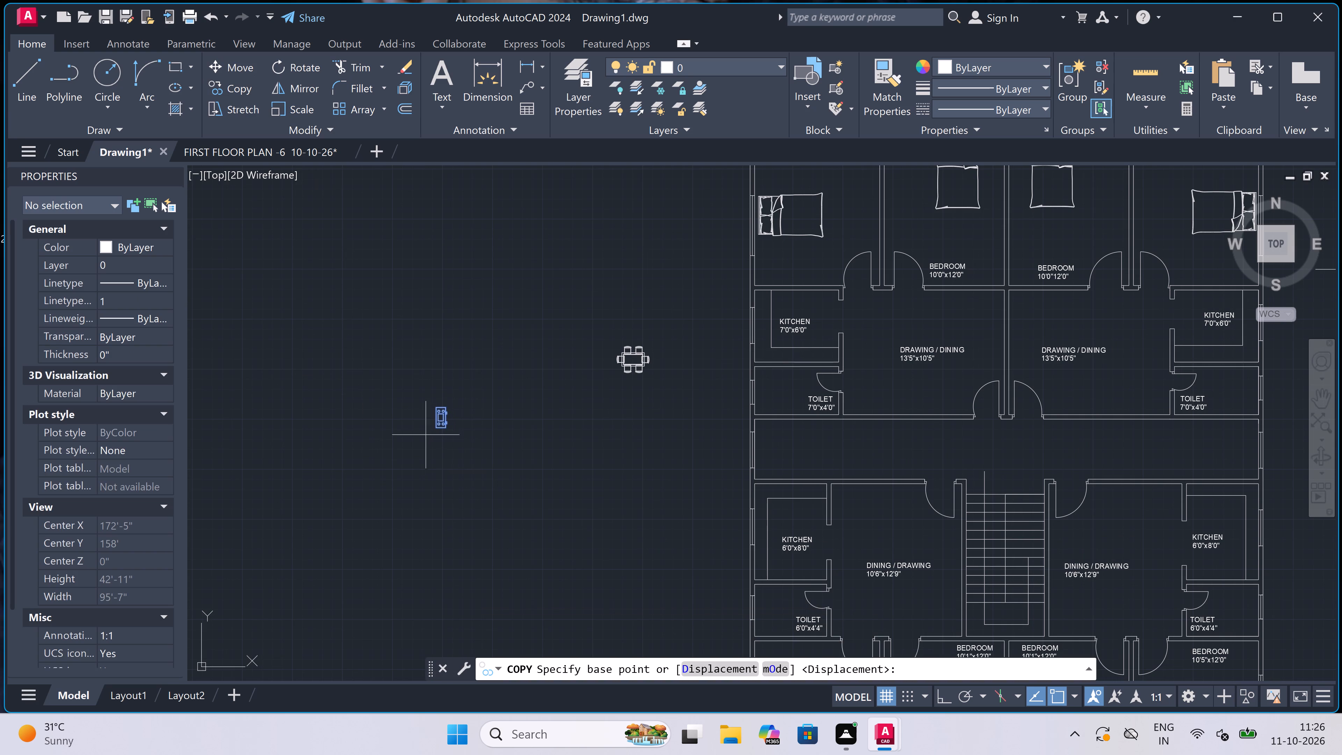
left_click(433, 422)
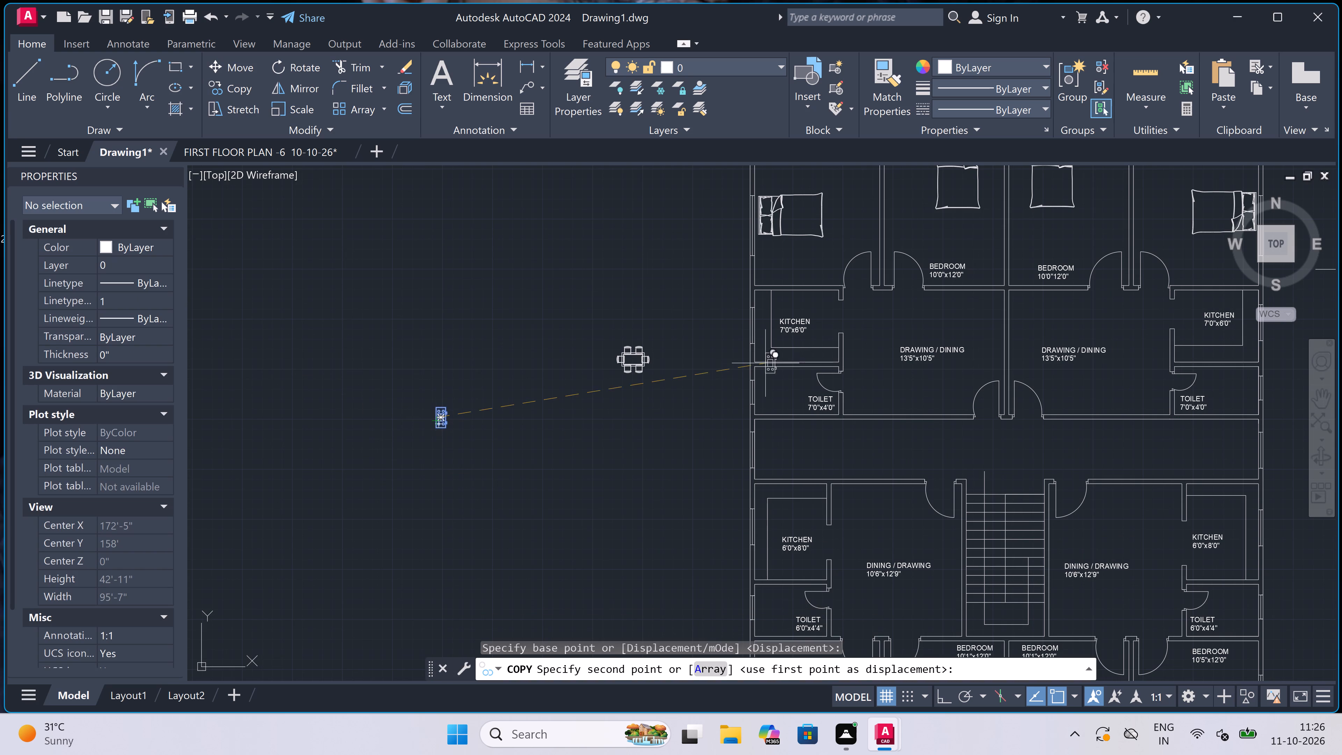
scroll(763, 309, "up", 3)
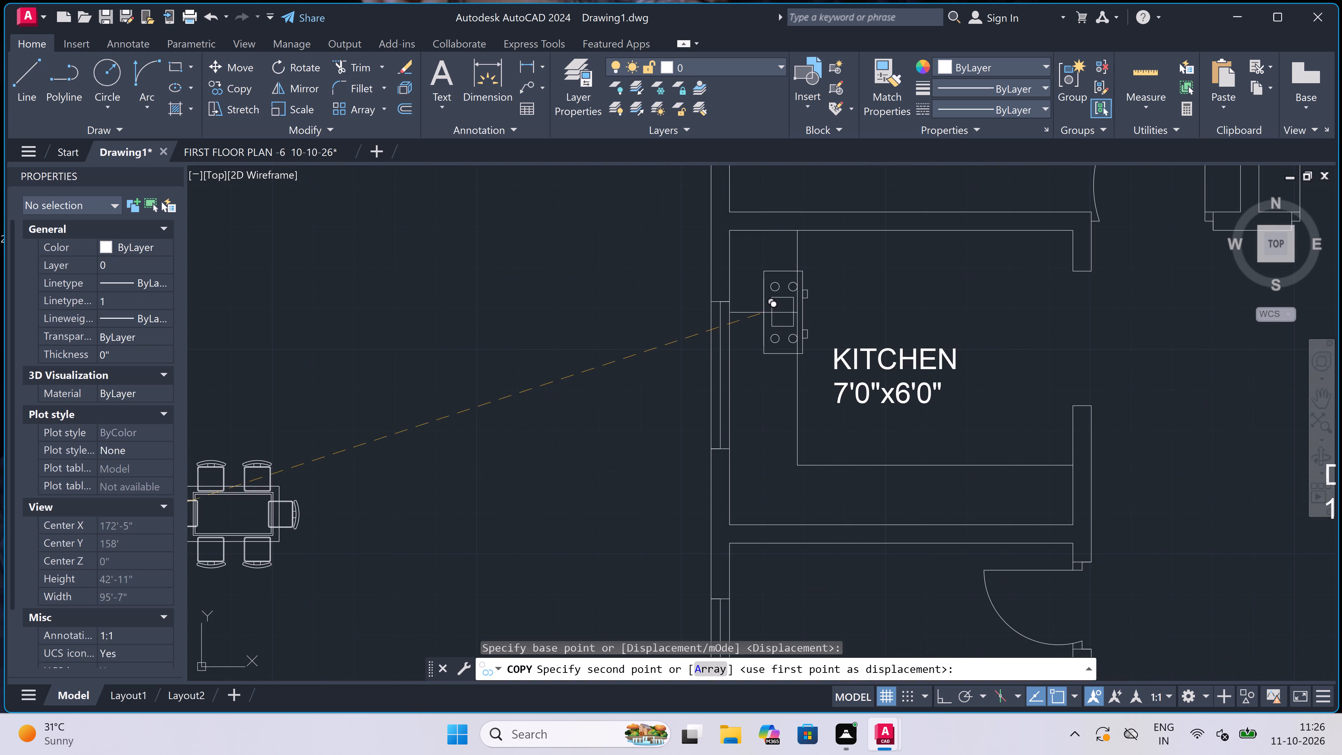
scroll(736, 364, "up", 2)
left_click(740, 358)
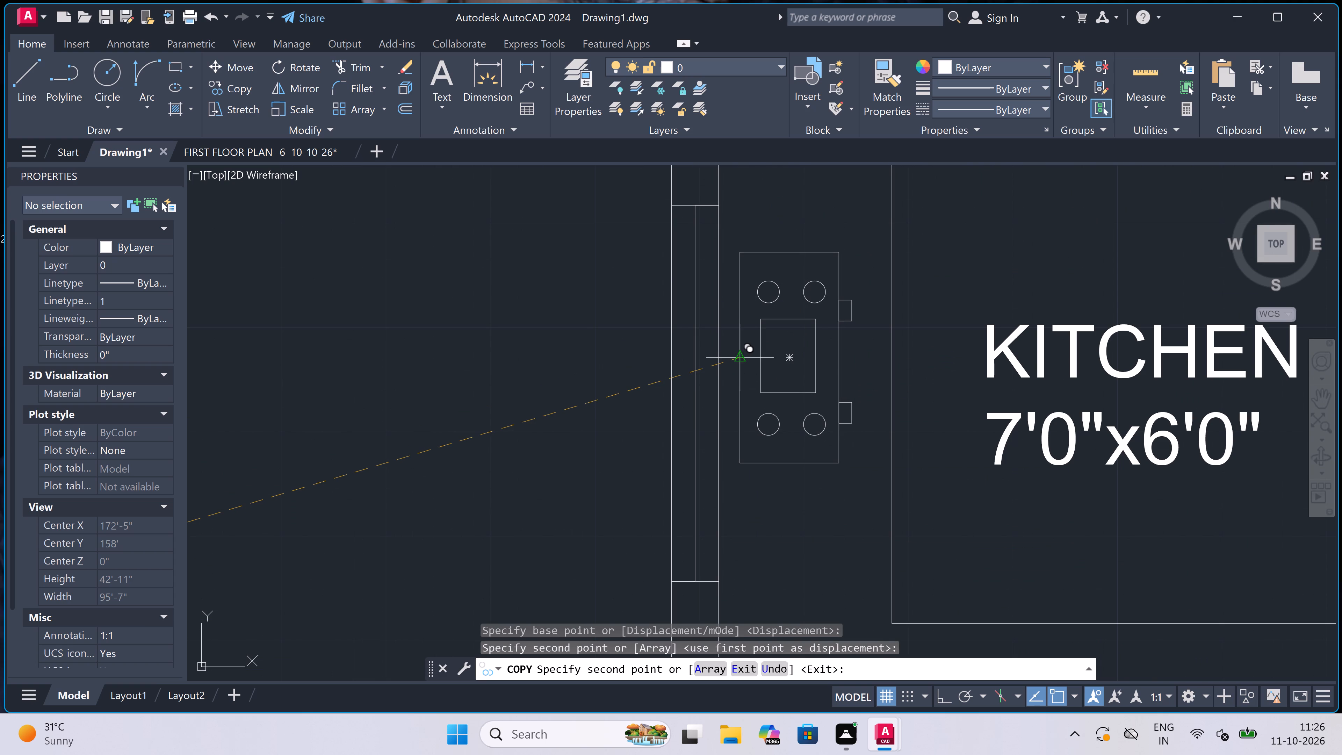
scroll(478, 388, "down", 4)
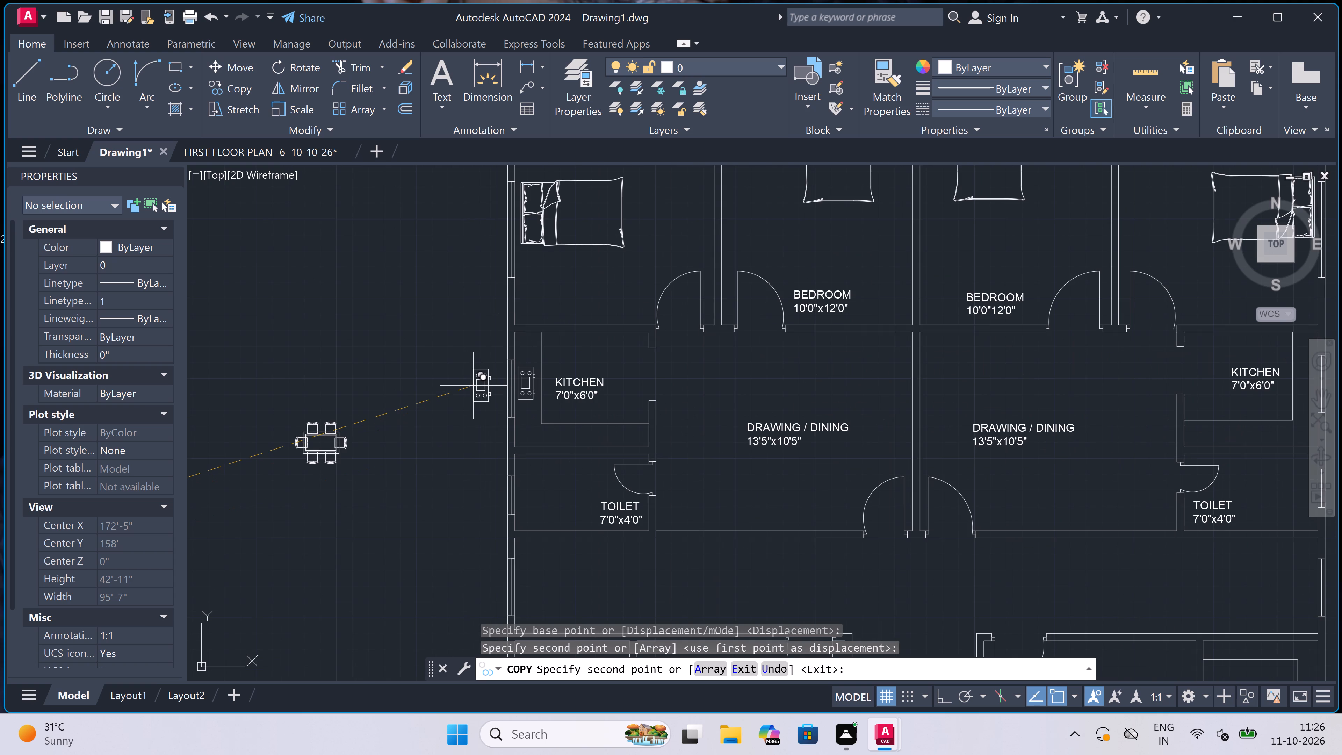
key("Escape")
Copy that kitchen's stove by its centre, with Ortho off, onto the west counter of the west-end 6'0"x8'0" kitchen beside the window.
scroll(473, 386, "down", 2)
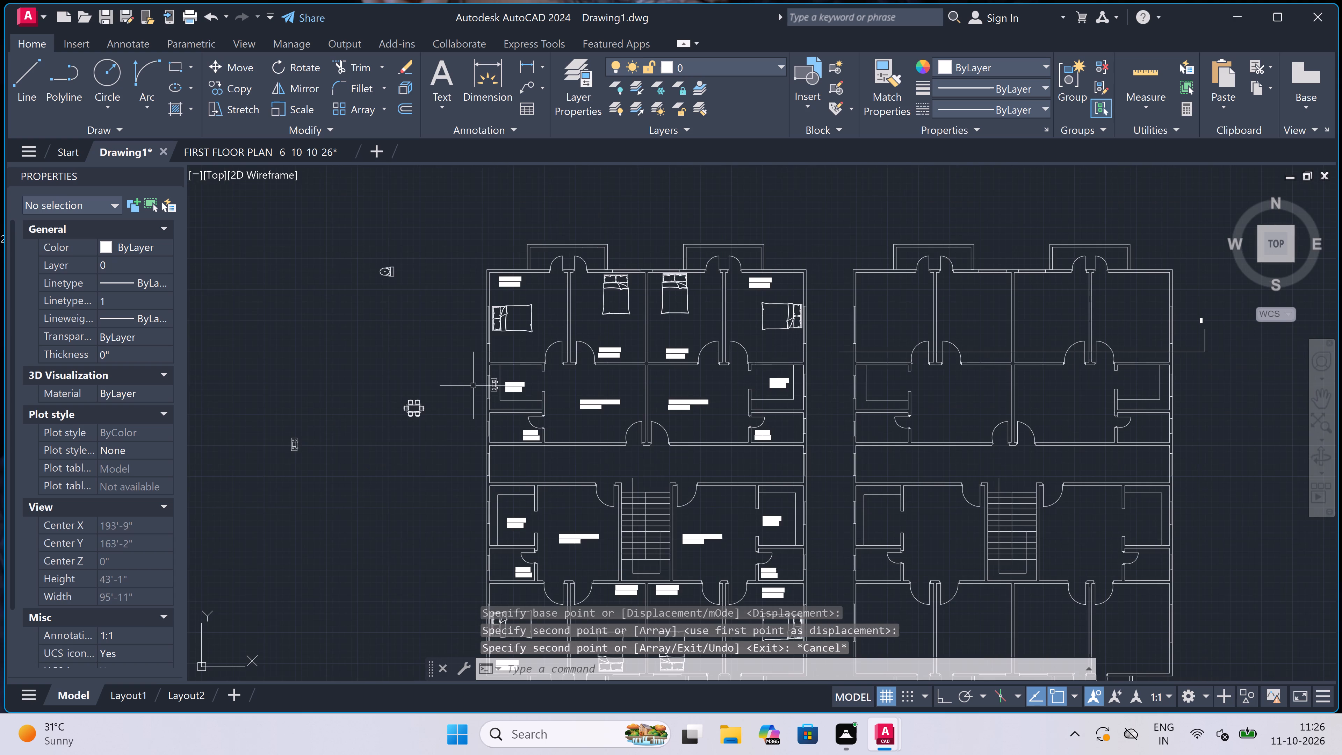
scroll(483, 385, "down", 1)
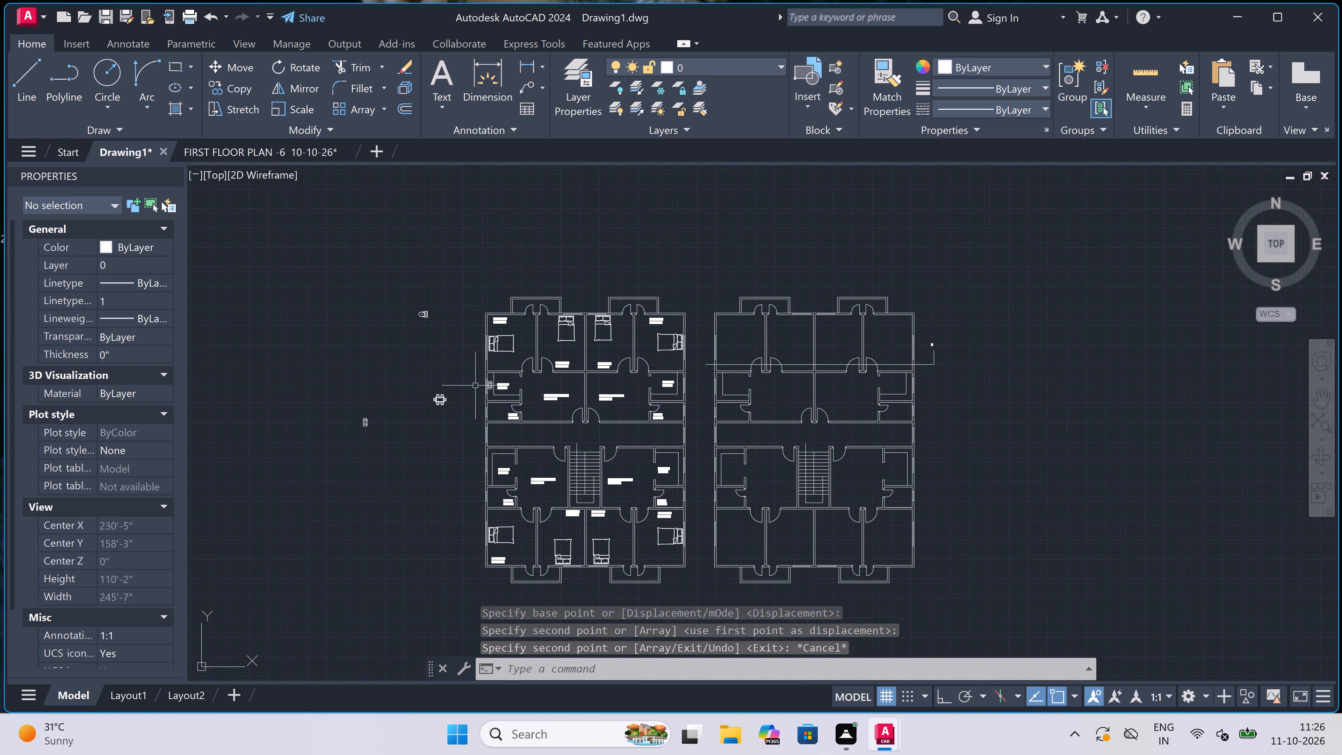
scroll(483, 379, "up", 3)
scroll(502, 402, "up", 3)
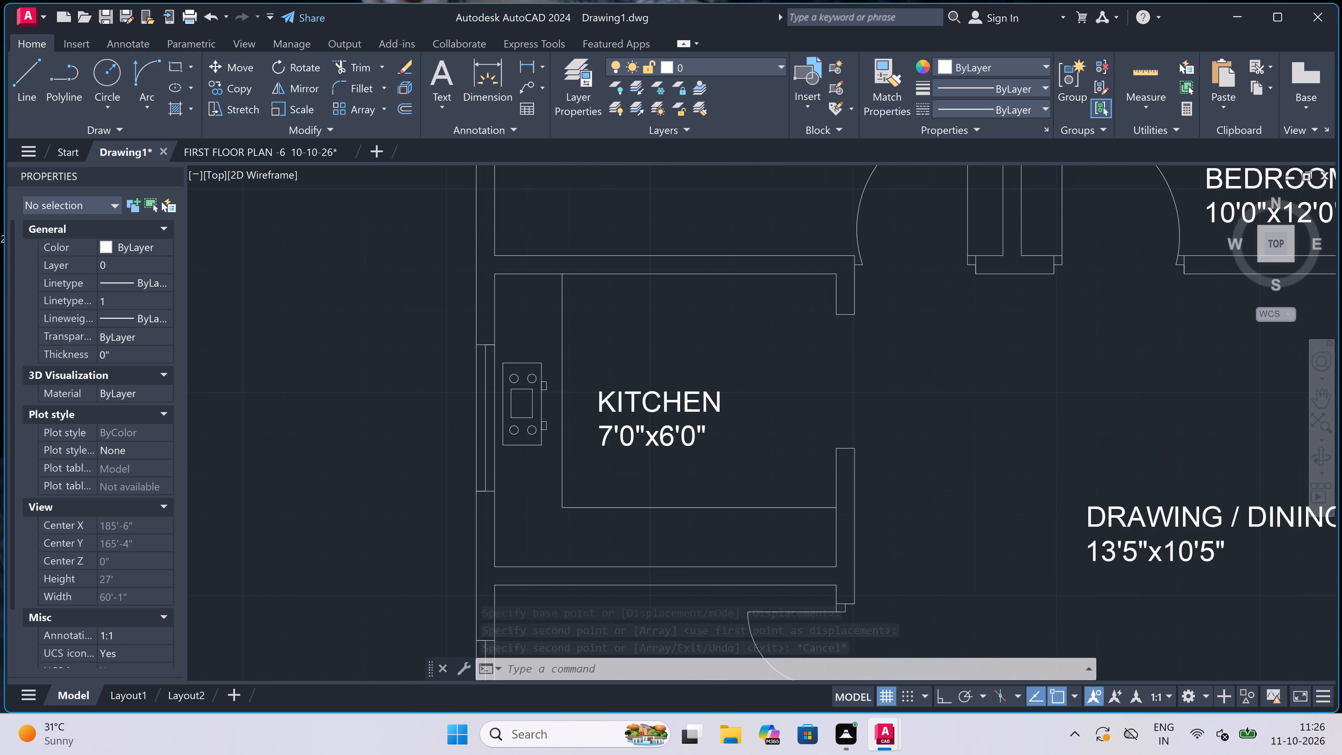
left_click(583, 326)
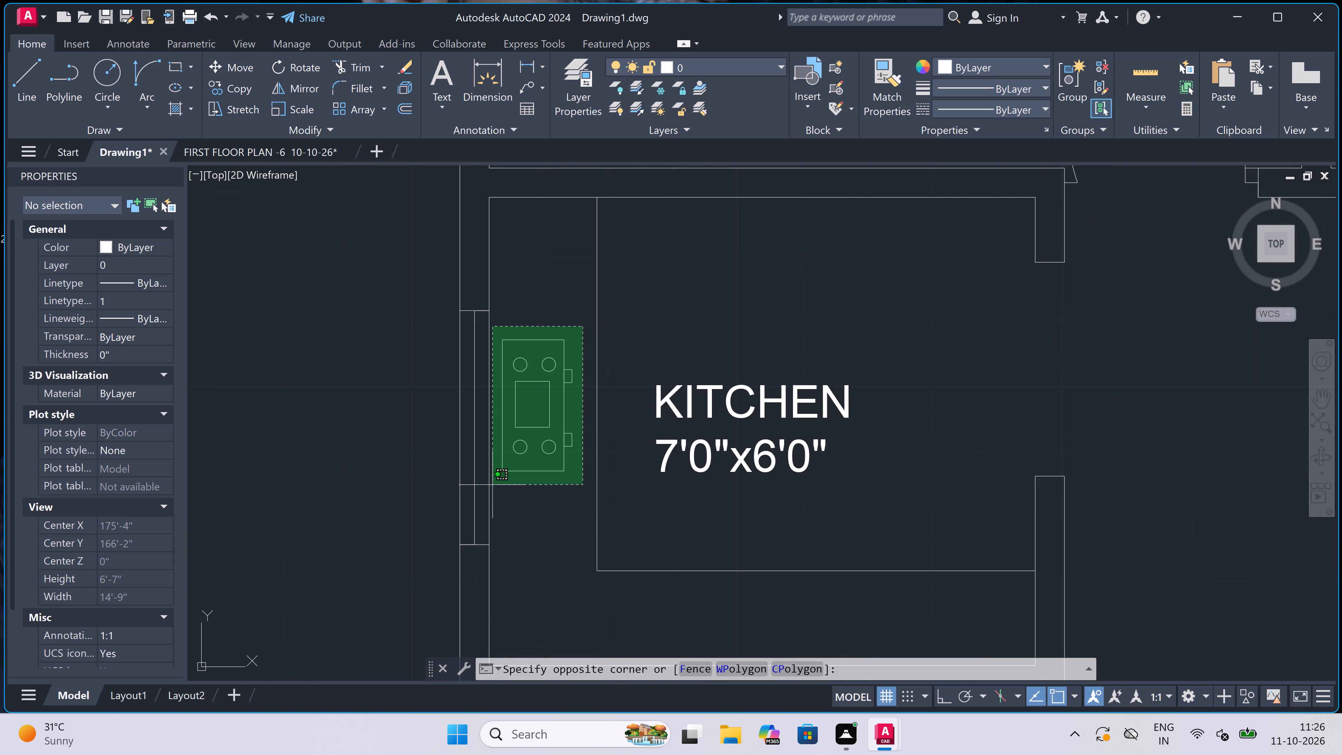
left_click(497, 483)
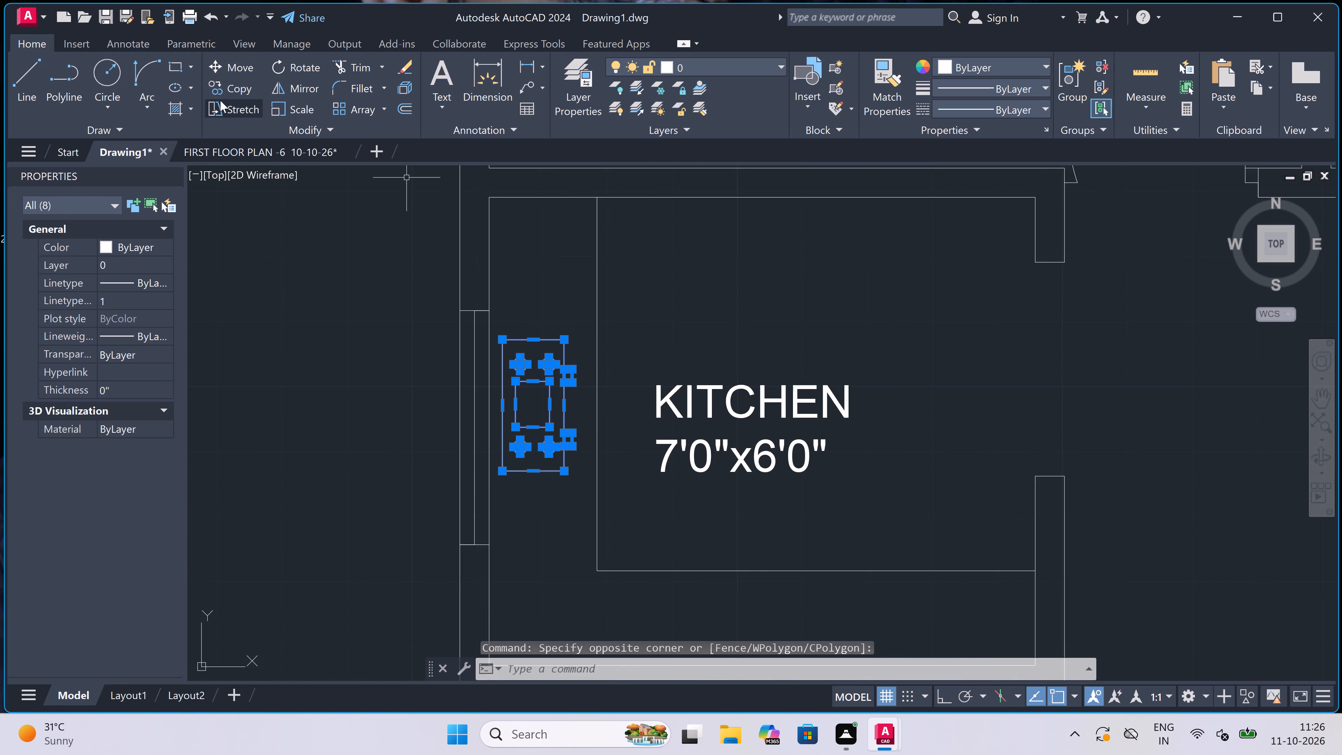
left_click(230, 83)
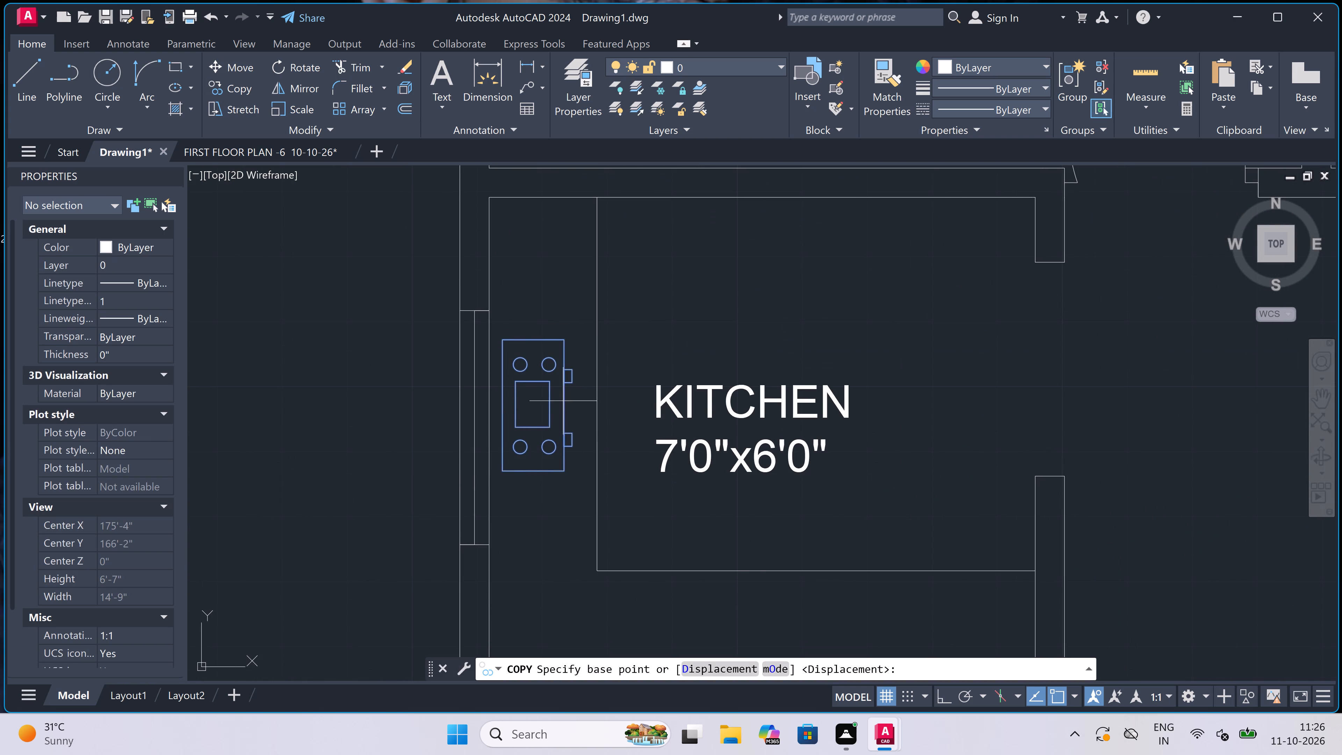
left_click(534, 403)
scroll(541, 359, "down", 5)
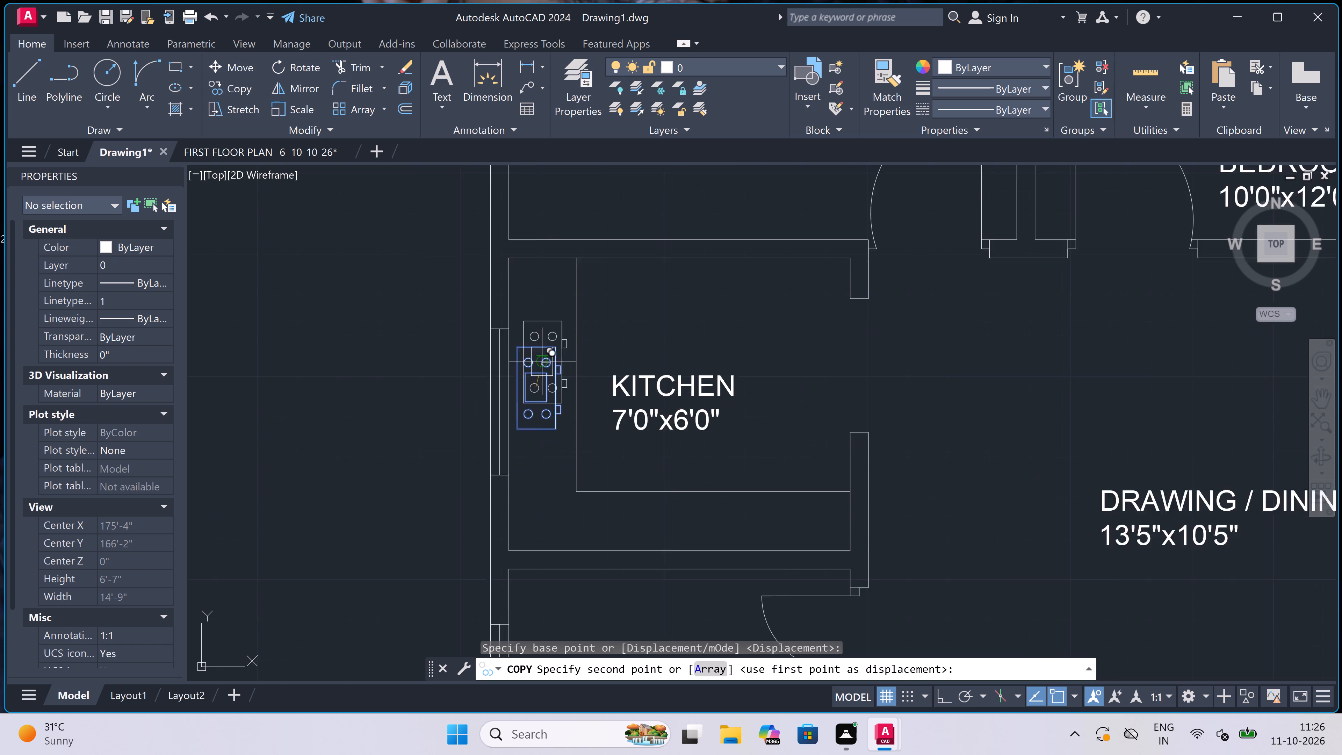
scroll(541, 359, "down", 1)
scroll(522, 508, "up", 4)
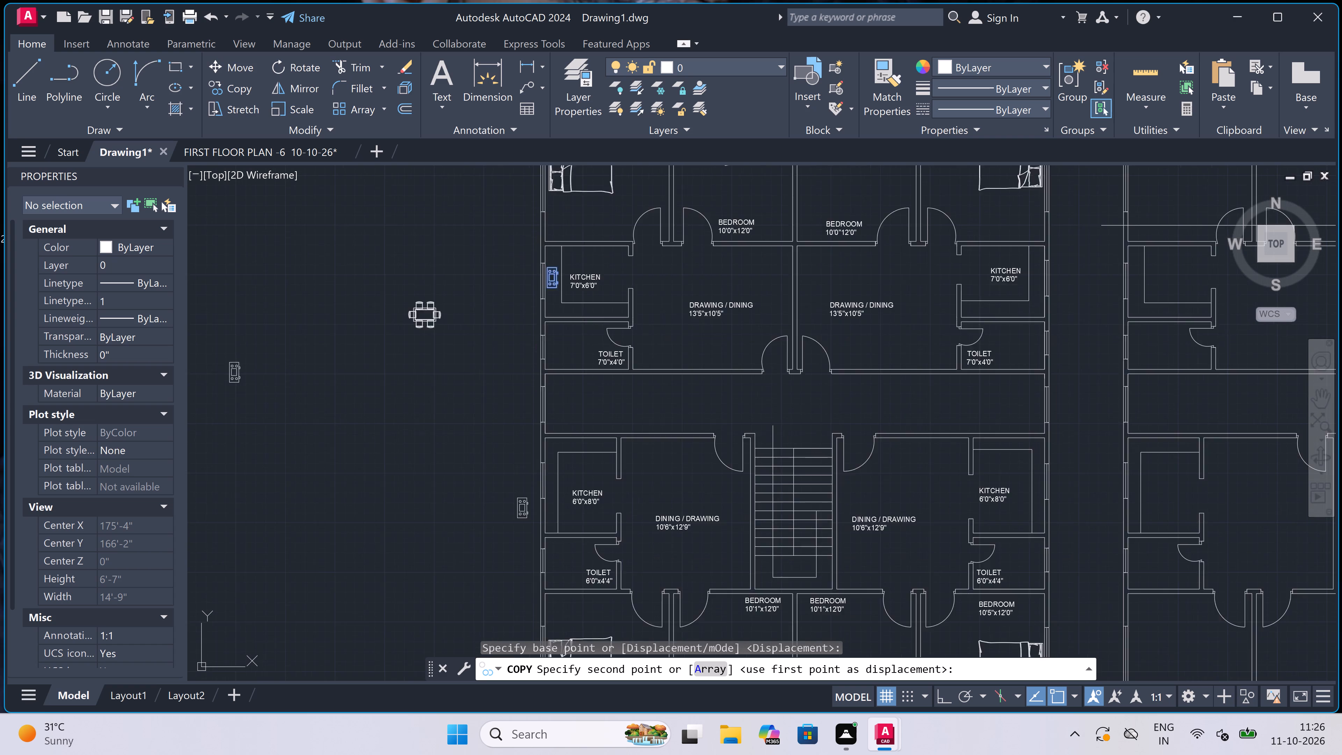
key("F8")
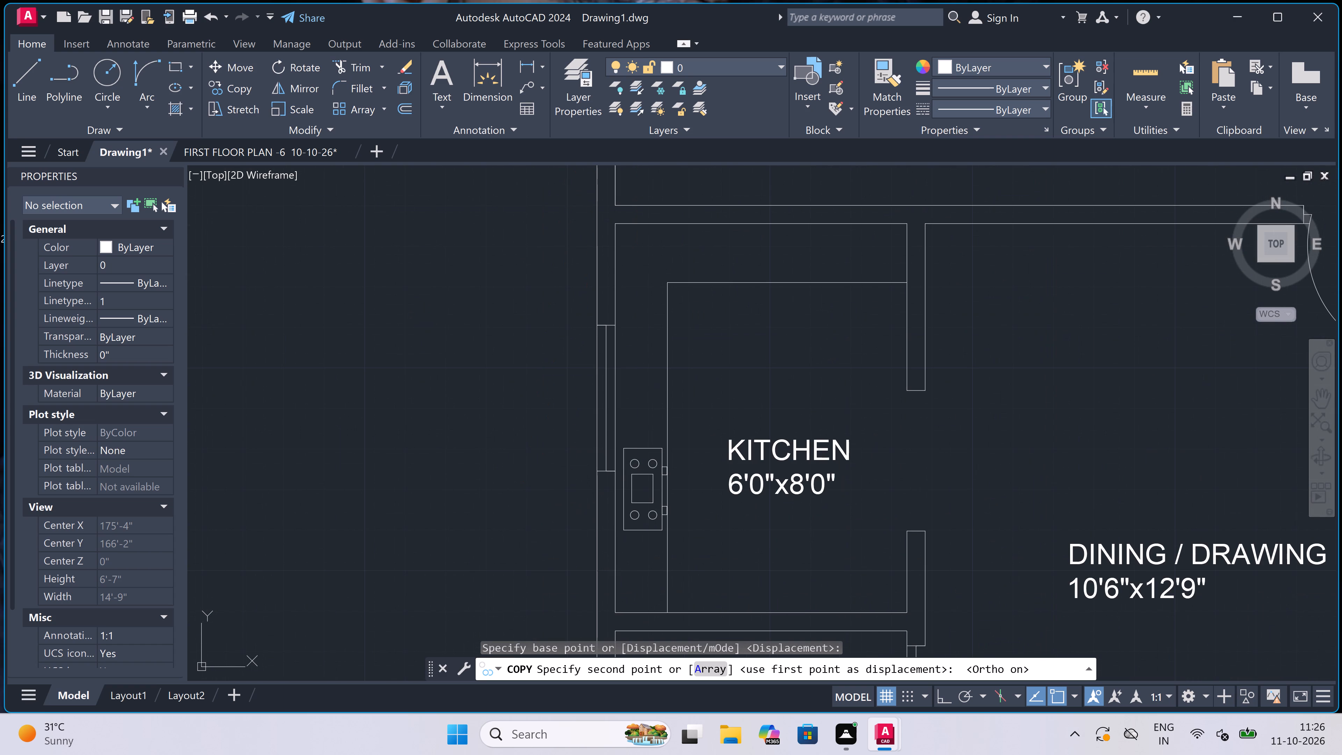
scroll(627, 430, "up", 2)
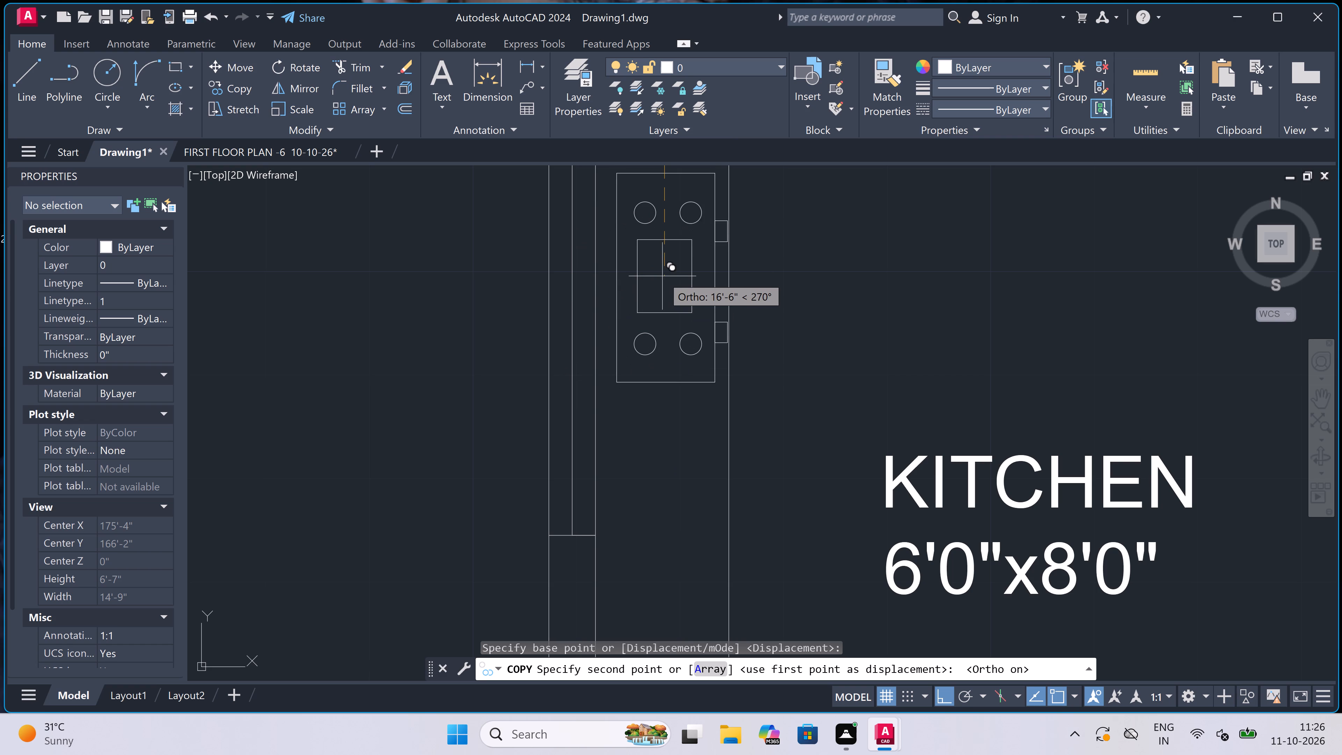
key("F8")
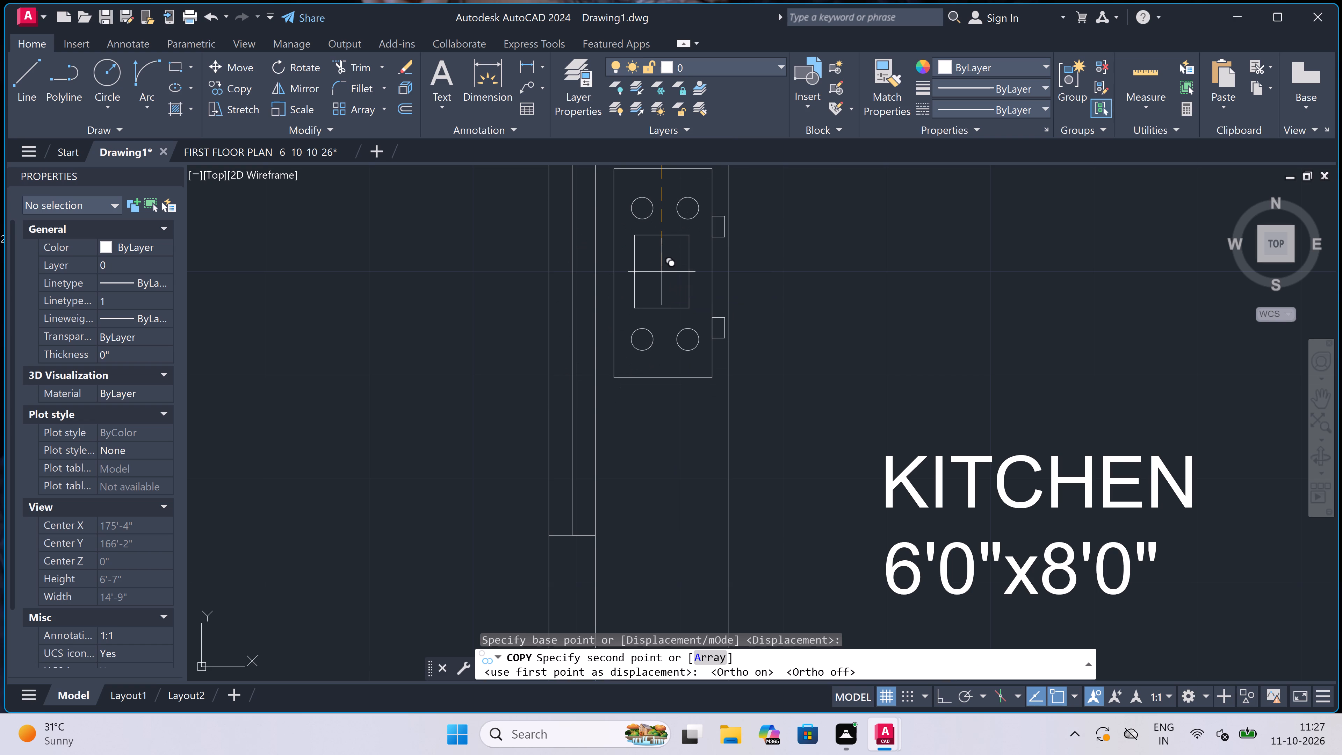
left_click(657, 270)
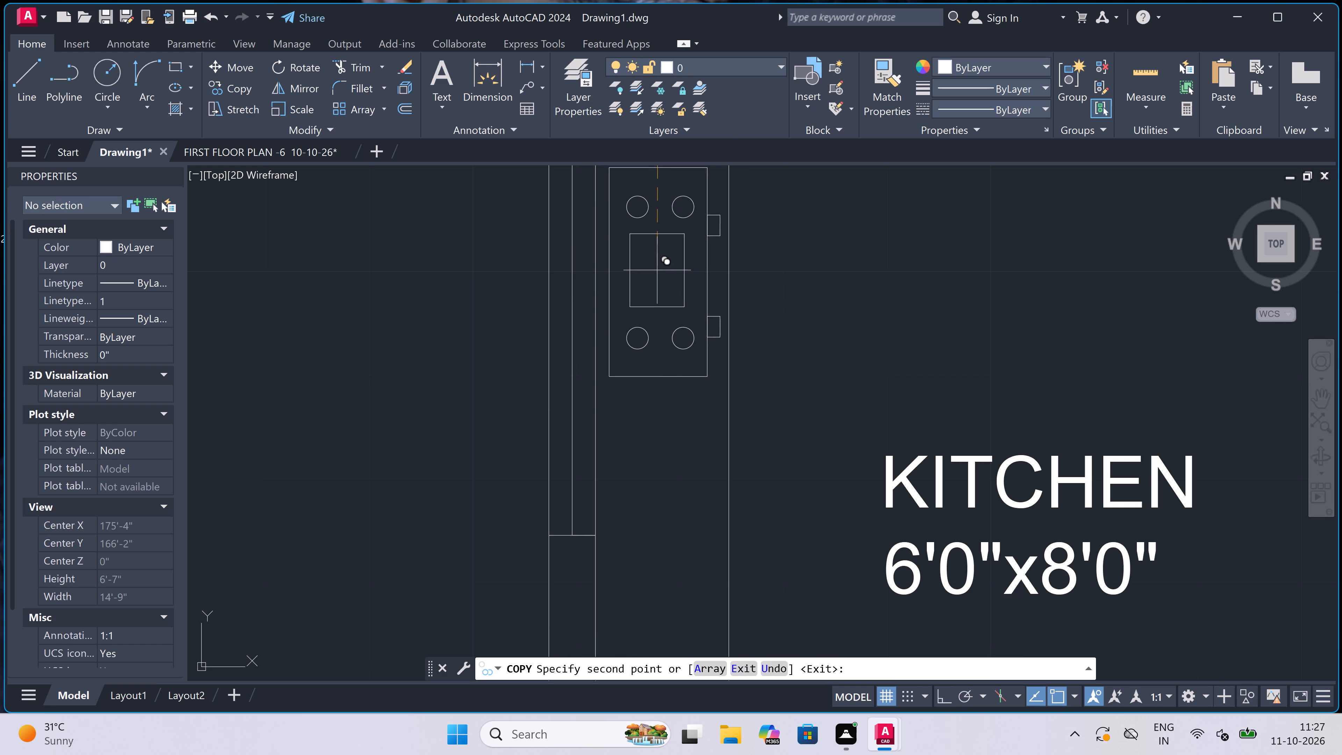
scroll(659, 440, "down", 6)
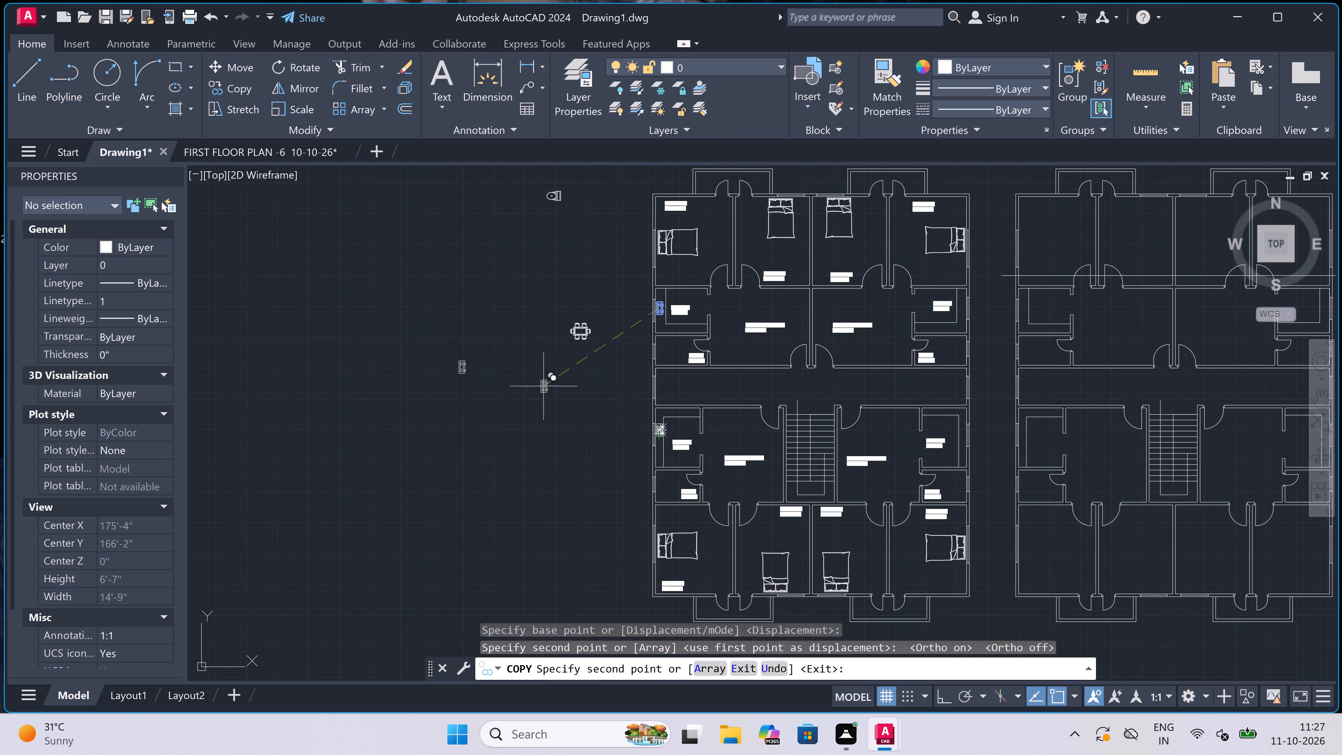
key("Escape")
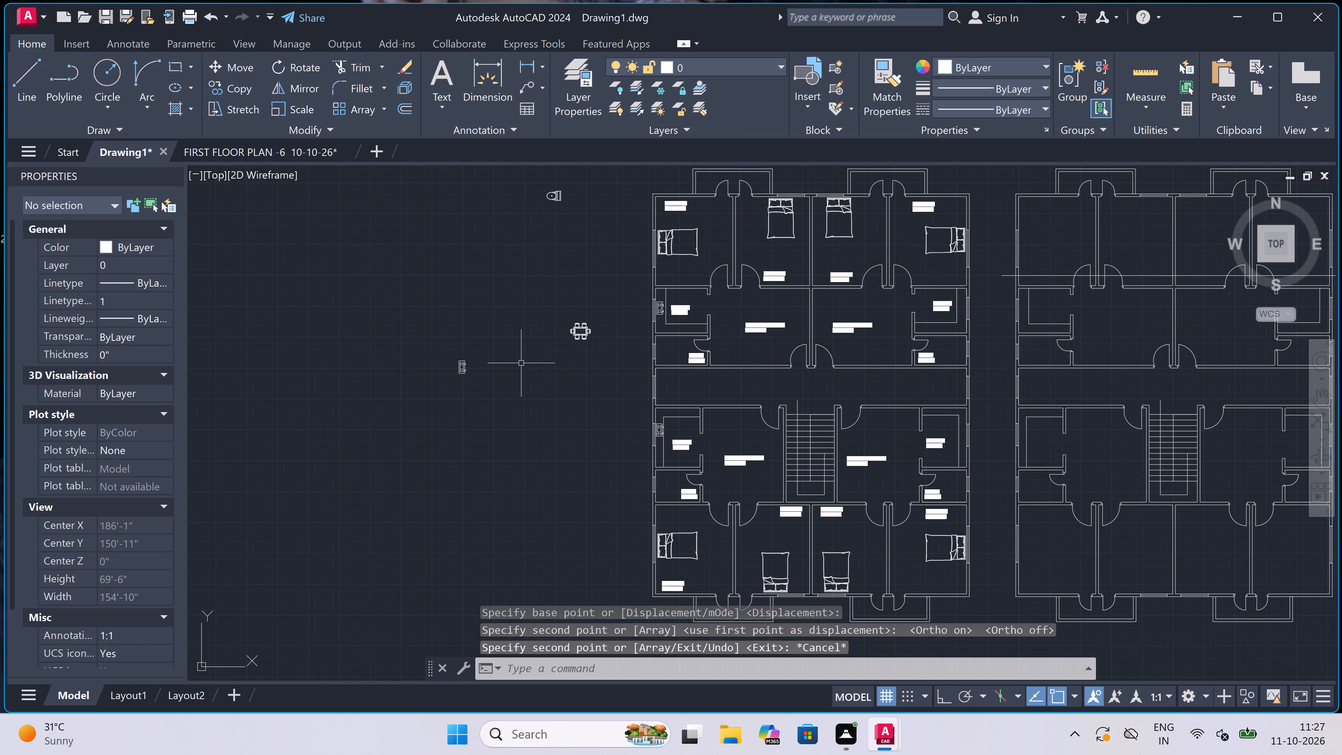
Rotate the loose source stove by 180° about its centre, with Ortho on, so its knobs face west.
scroll(414, 360, "up", 2)
scroll(535, 353, "up", 2)
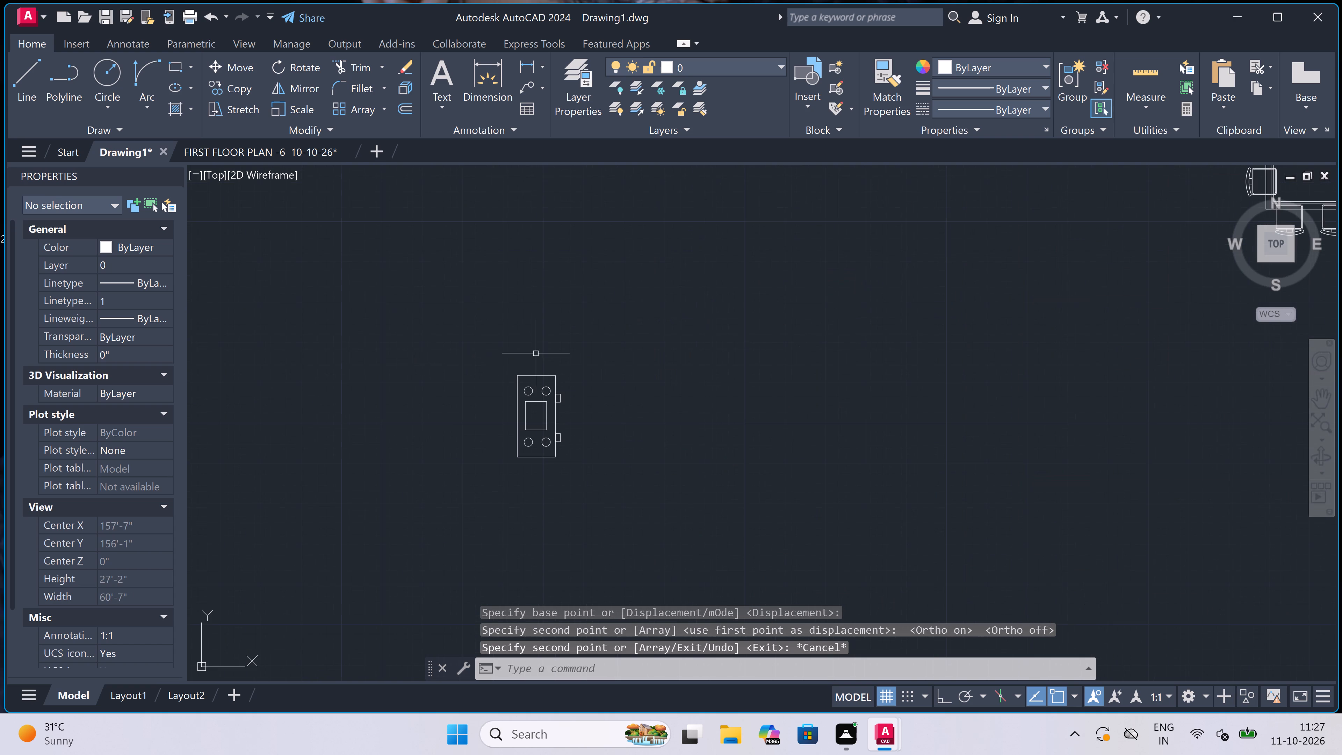
left_click(609, 363)
left_click(491, 499)
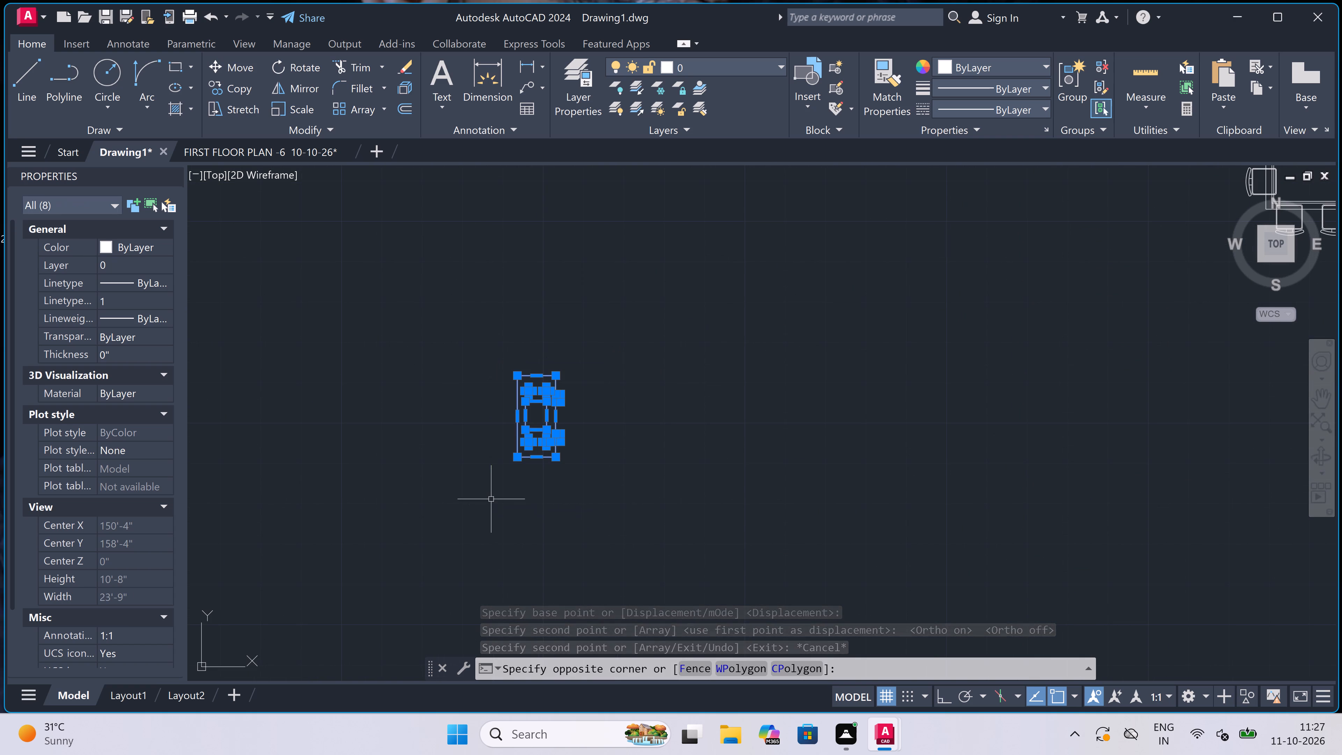
left_click(294, 65)
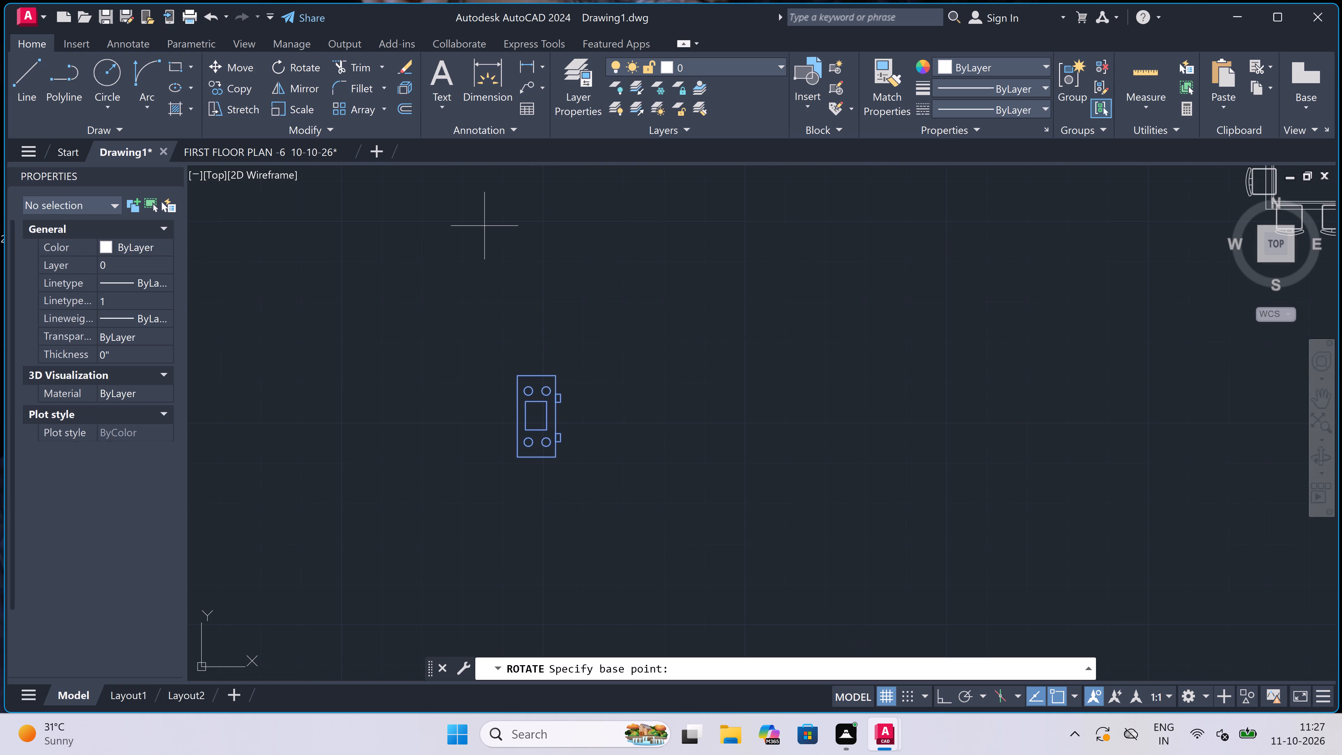
left_click(536, 416)
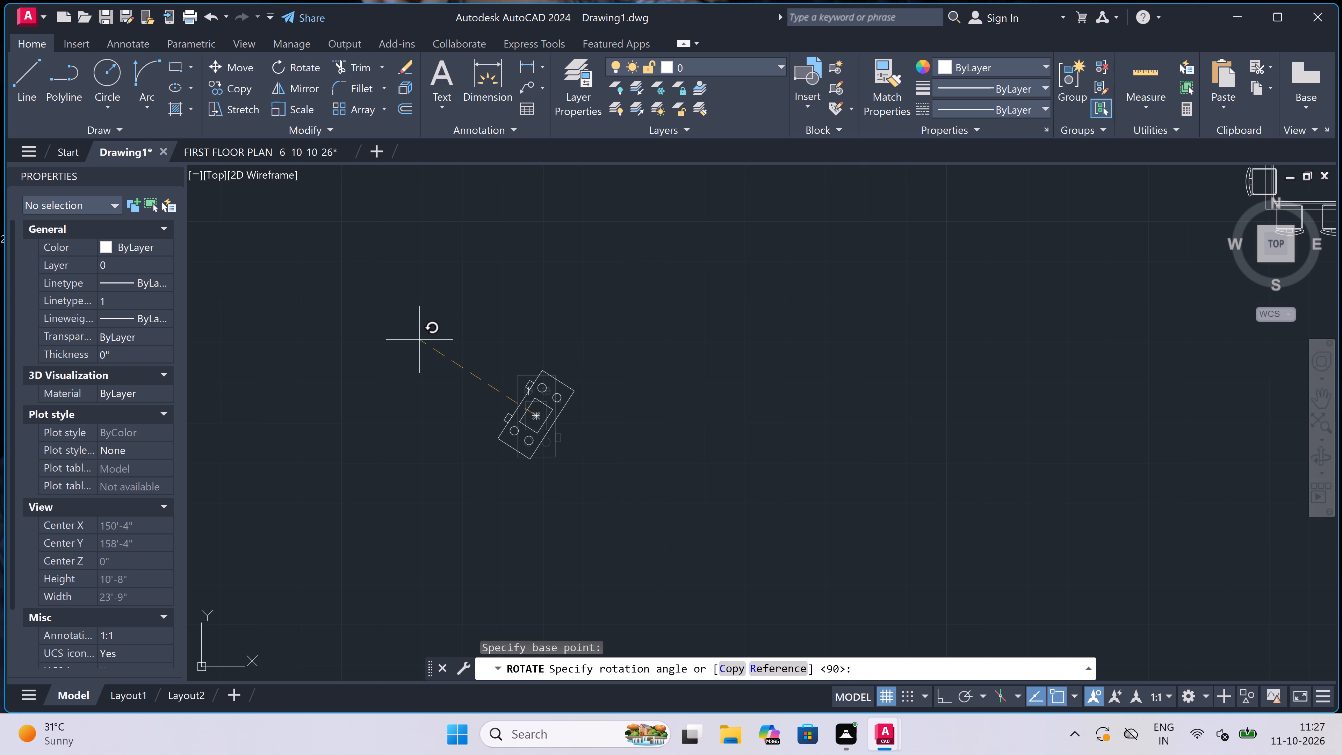
key("F8")
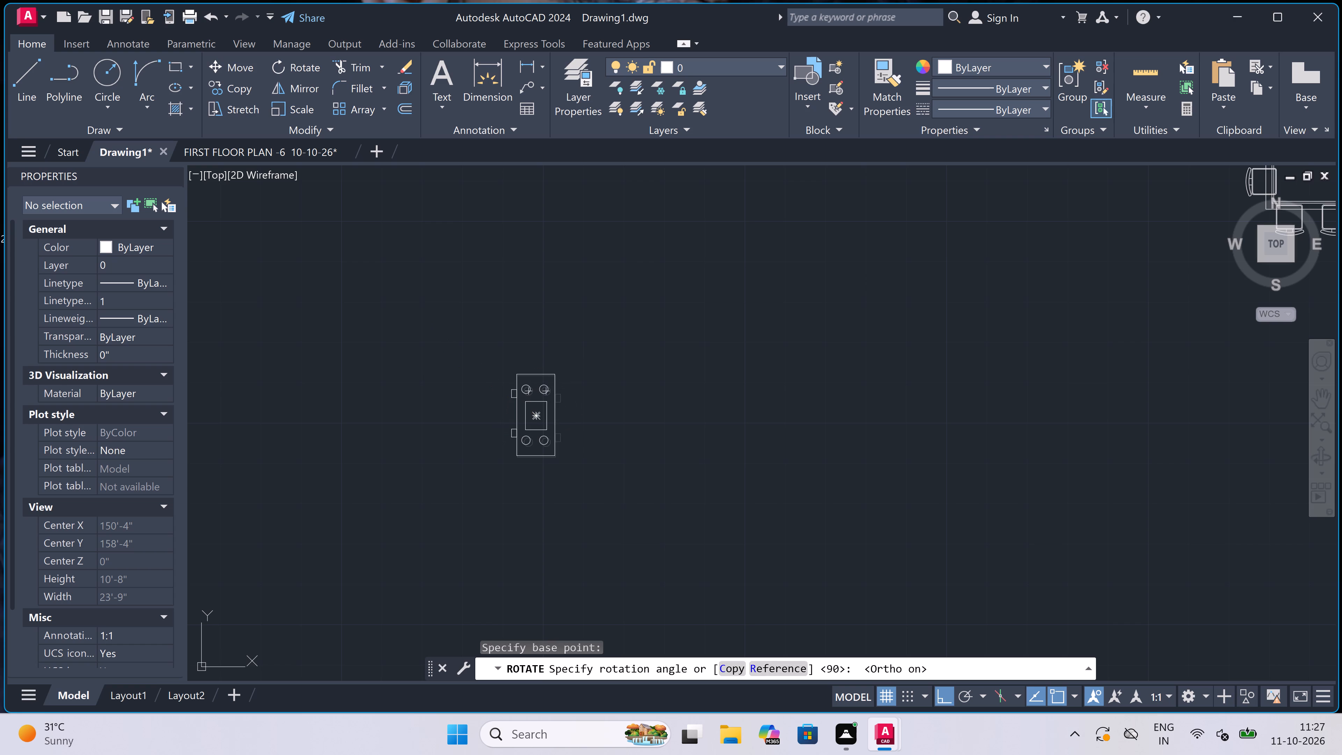
left_click(237, 361)
key("Escape")
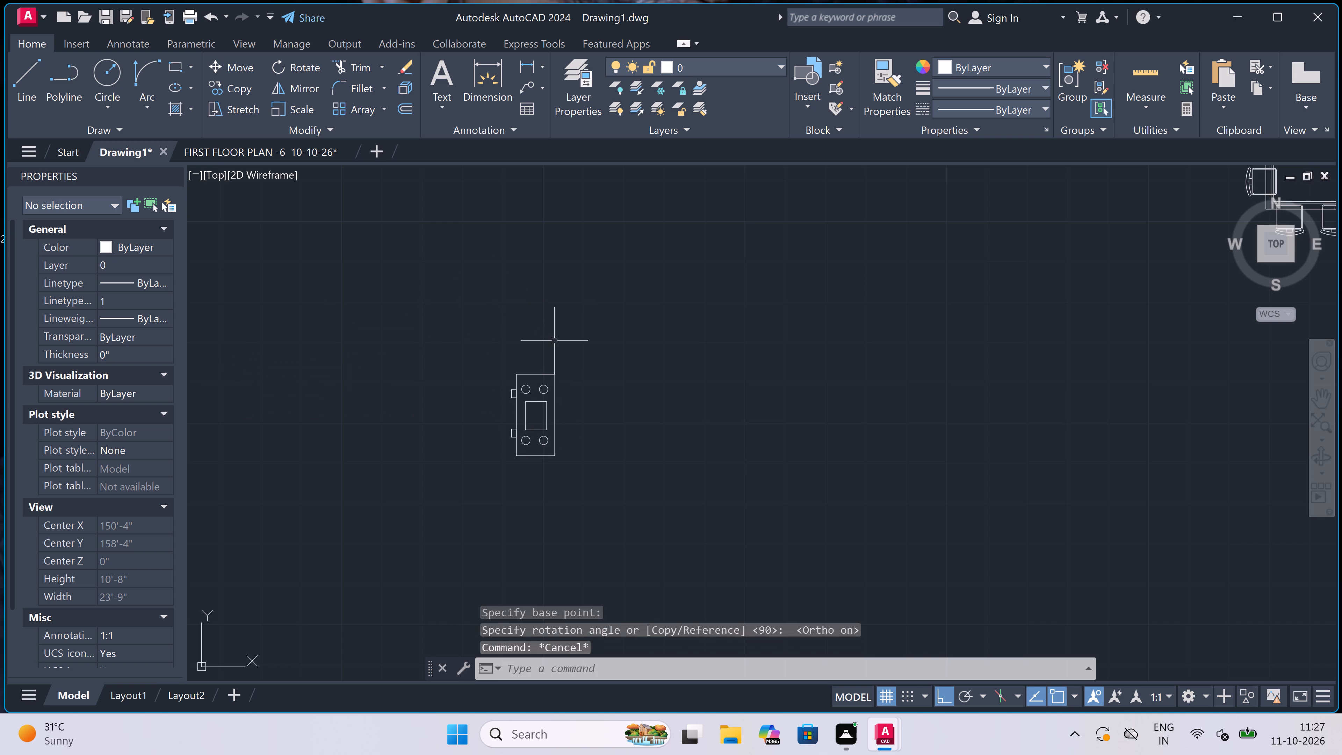
Copy the rotated stove by its centre, with Ortho off, onto the east counter of the east-end 7'0"x6'0" kitchen, beside the window.
left_click(568, 345)
left_click(483, 475)
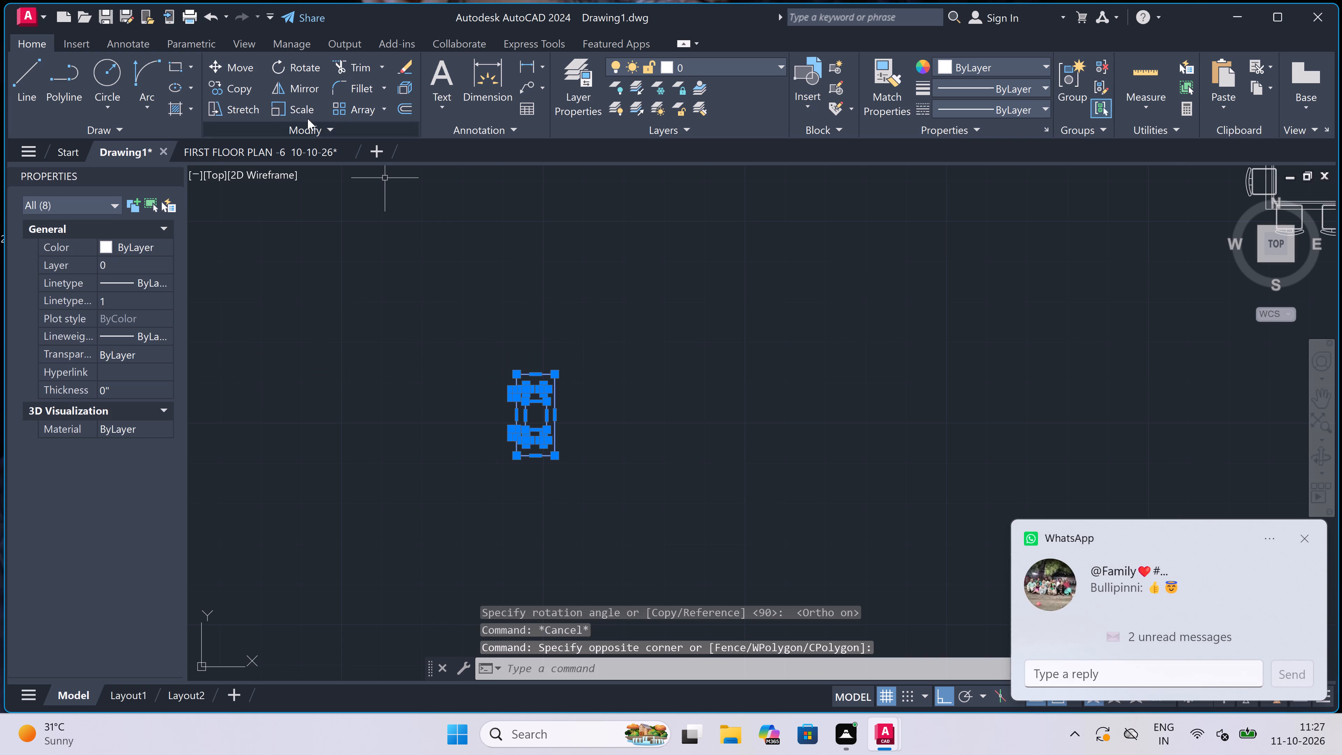
left_click(242, 89)
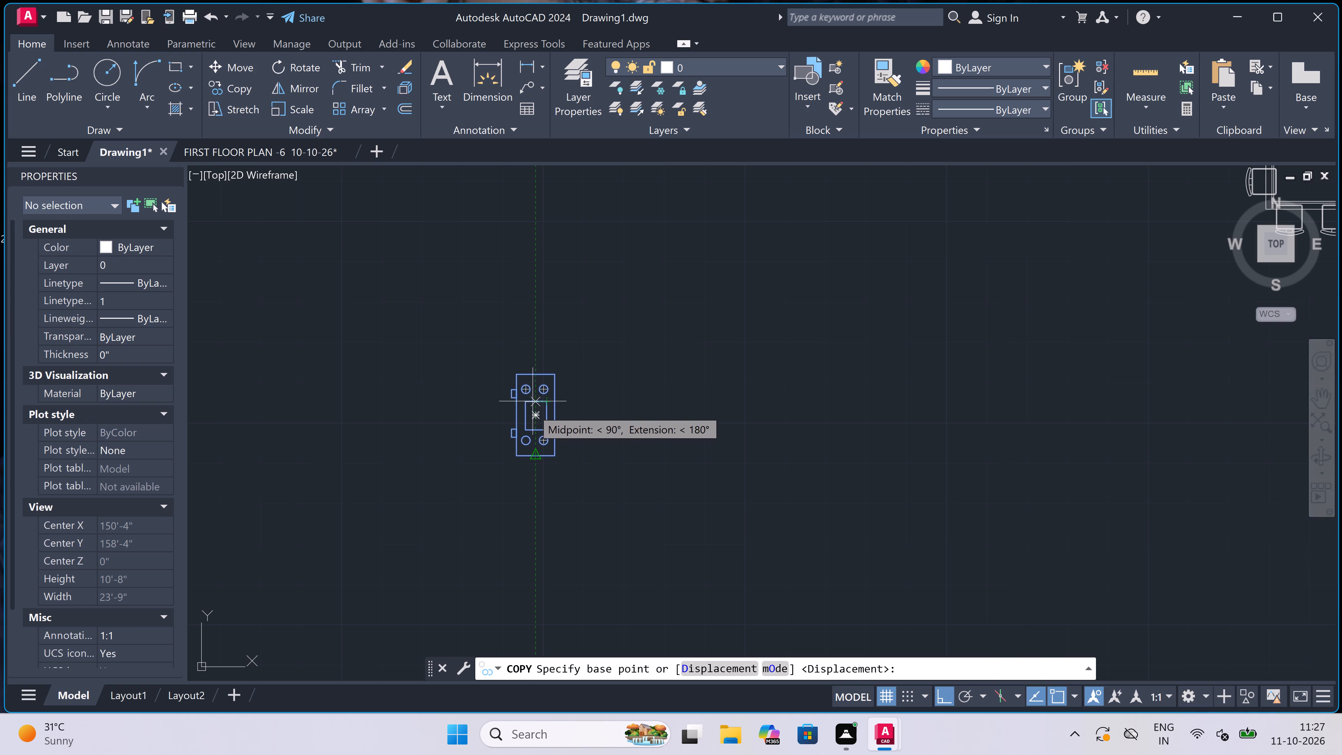
left_click(534, 416)
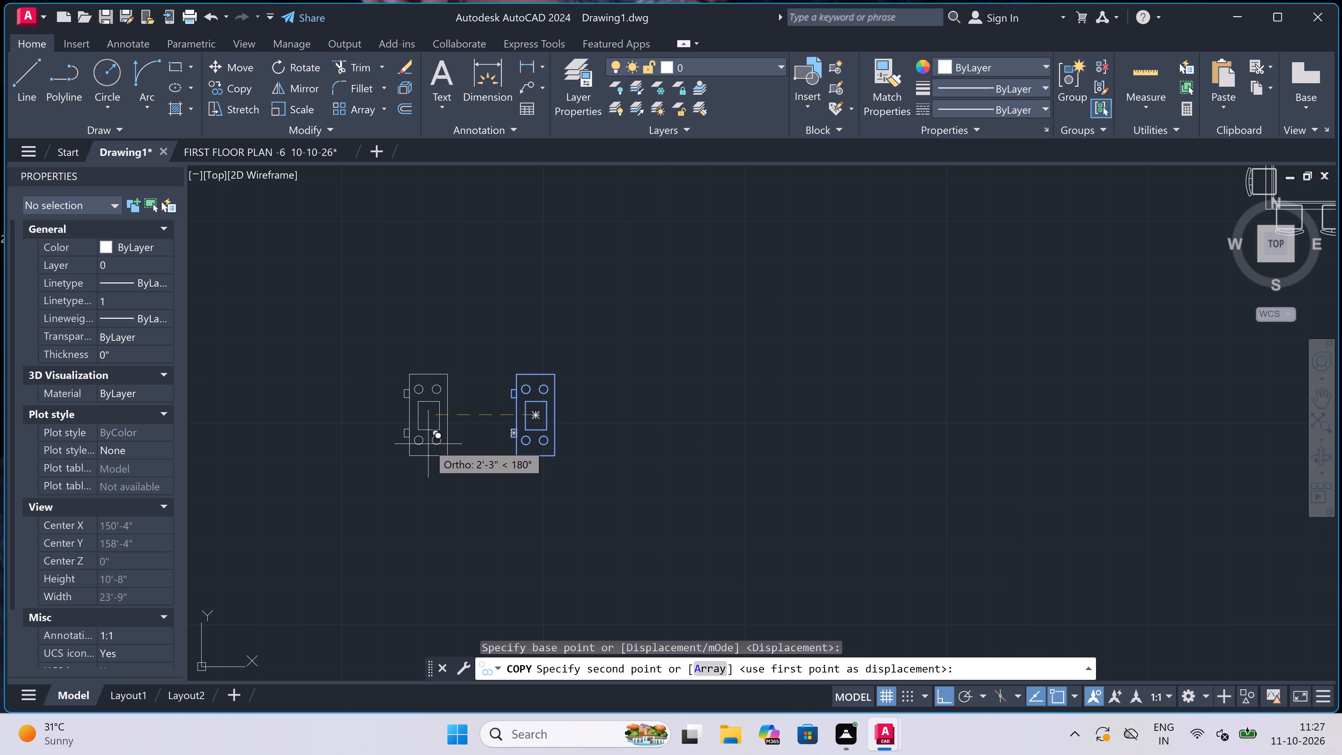
key("F8")
scroll(428, 444, "down", 4)
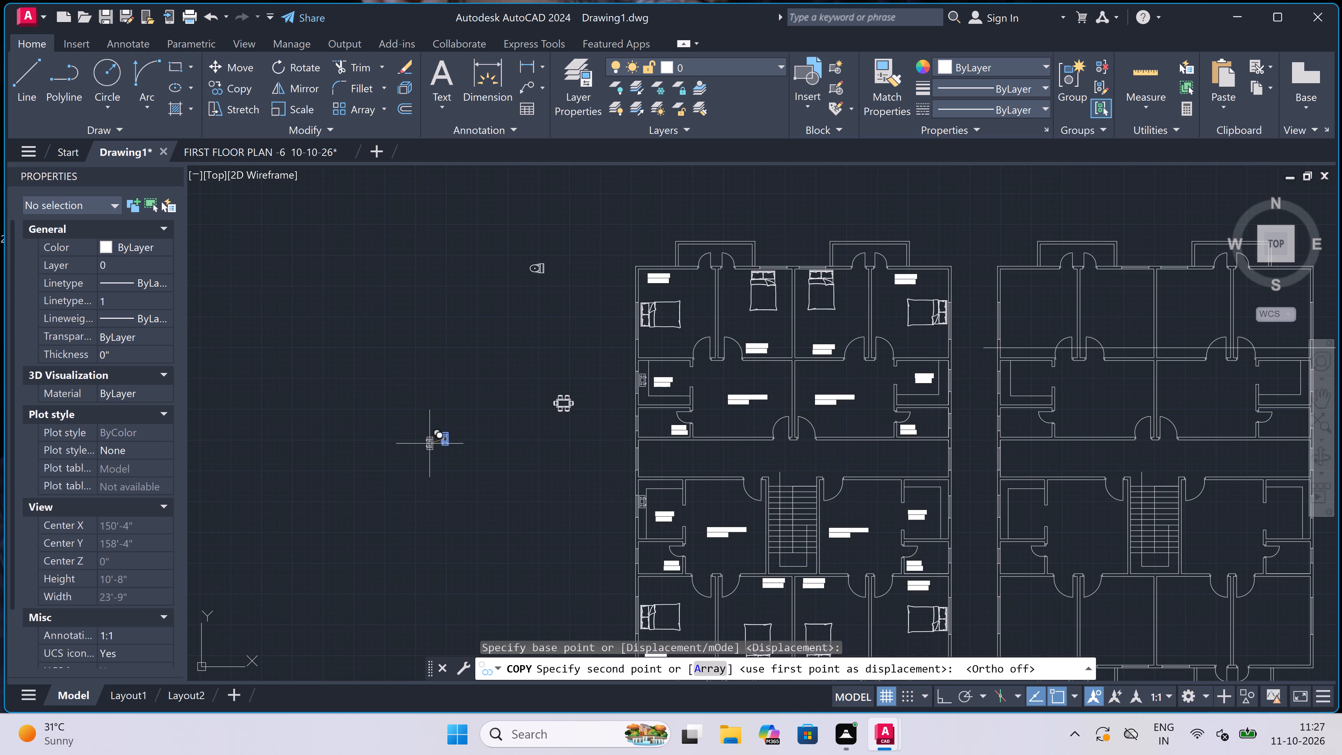
scroll(462, 424, "down", 1)
scroll(820, 396, "up", 2)
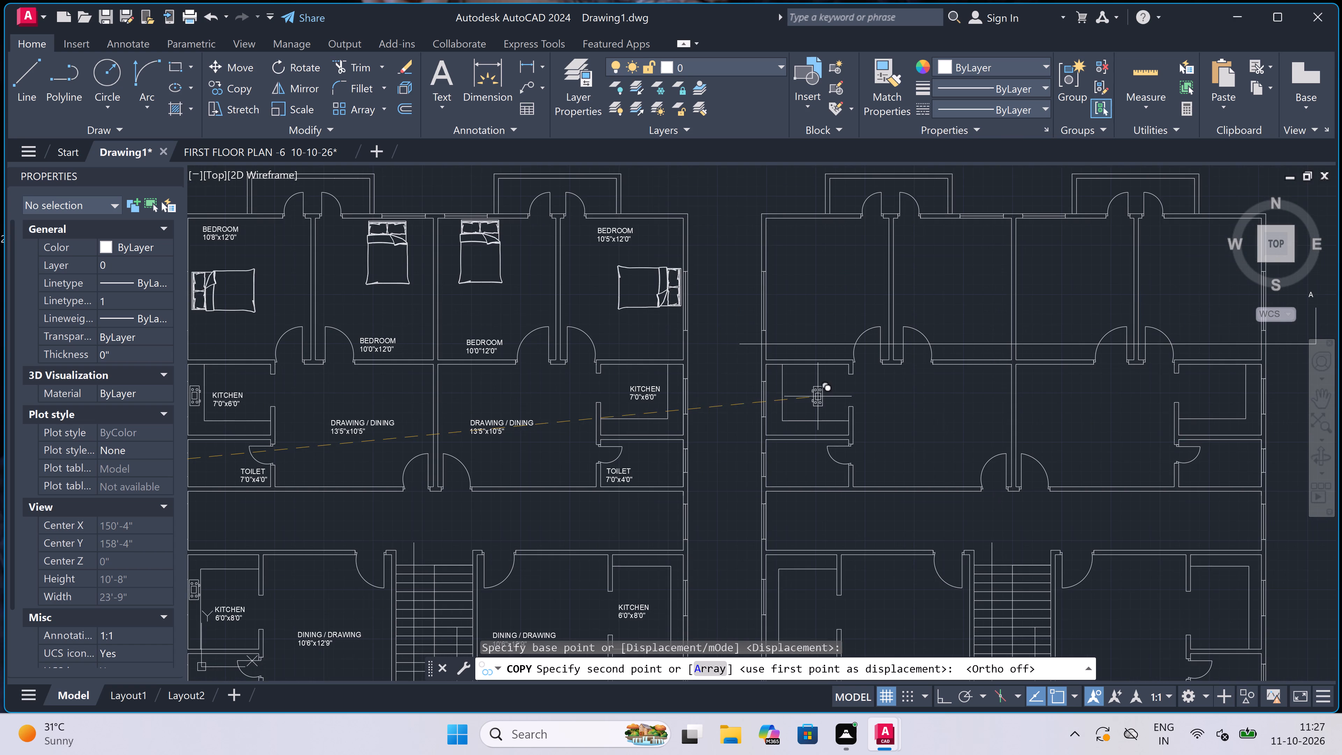
scroll(740, 399, "up", 3)
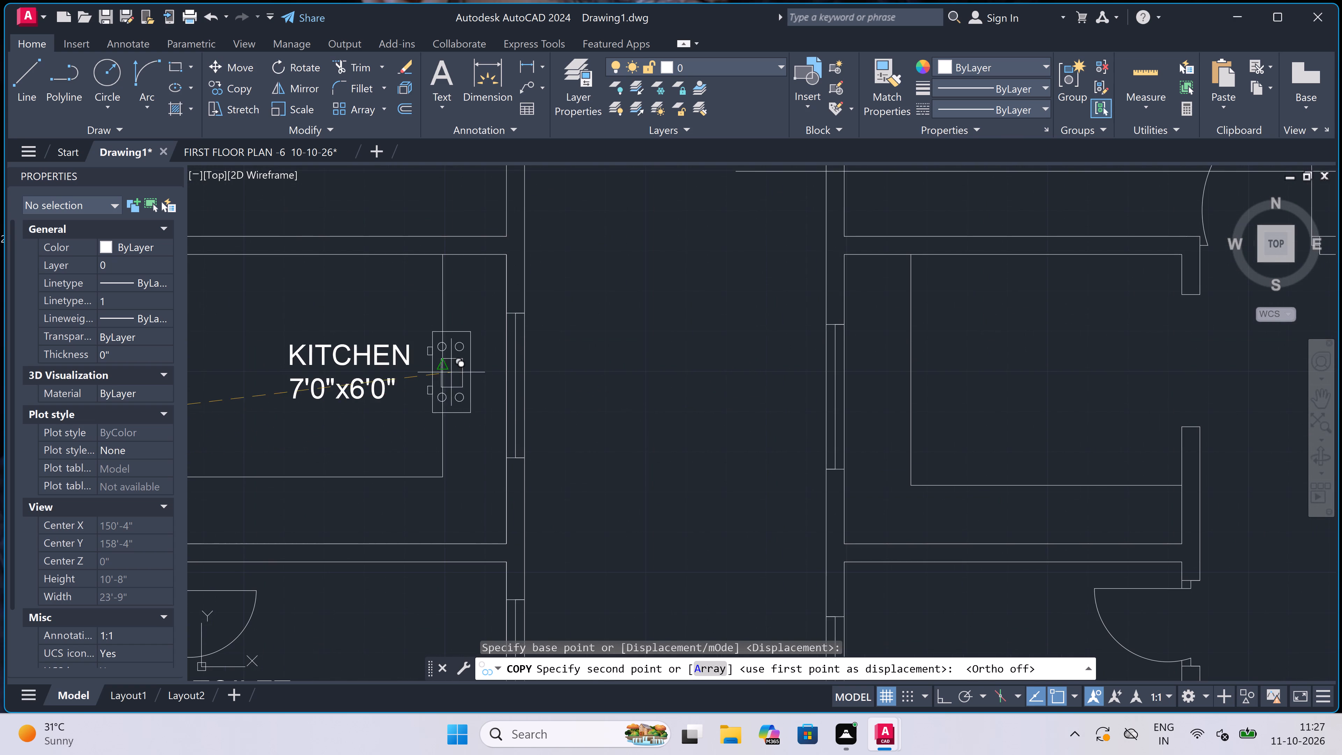
scroll(451, 372, "up", 2)
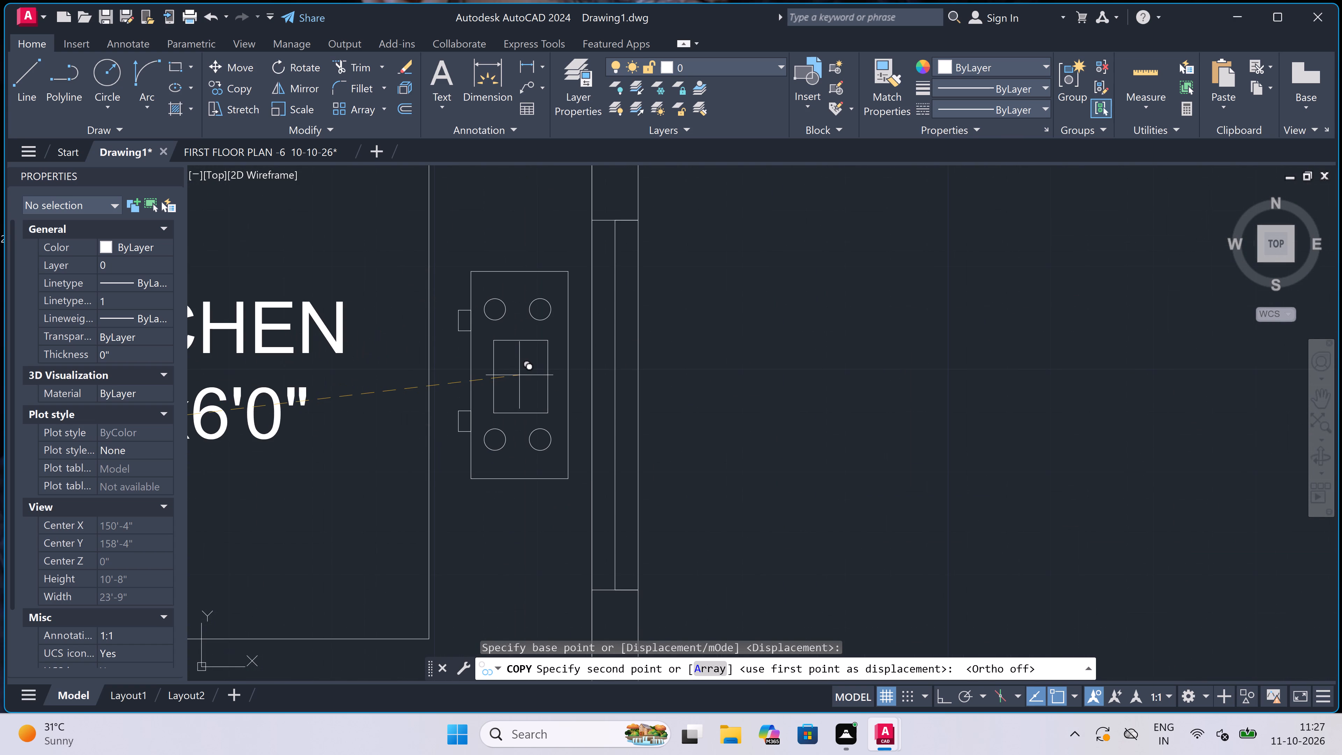
left_click(519, 374)
Place another copy of the rotated stove on the east counter of the east-end 6'0"x8'0" kitchen, beside the window.
scroll(525, 286, "down", 7)
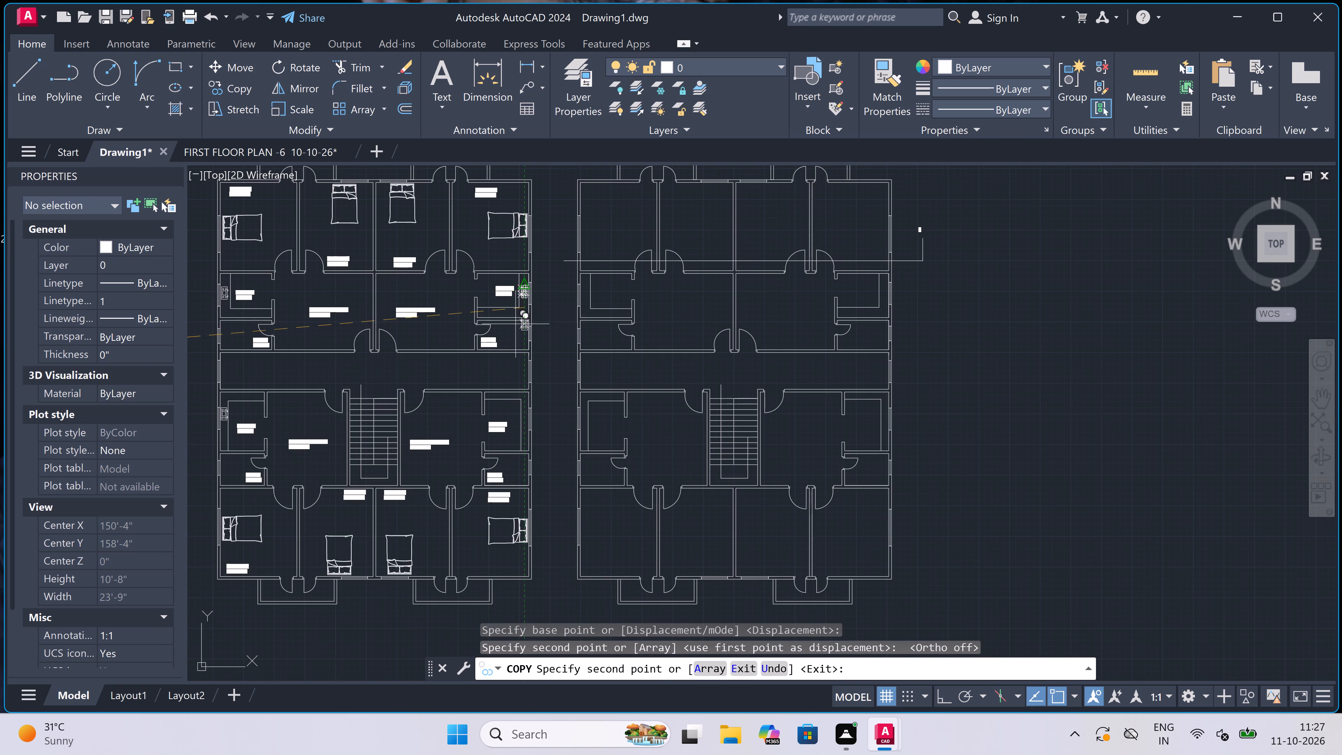
scroll(508, 419, "up", 3)
scroll(551, 435, "up", 2)
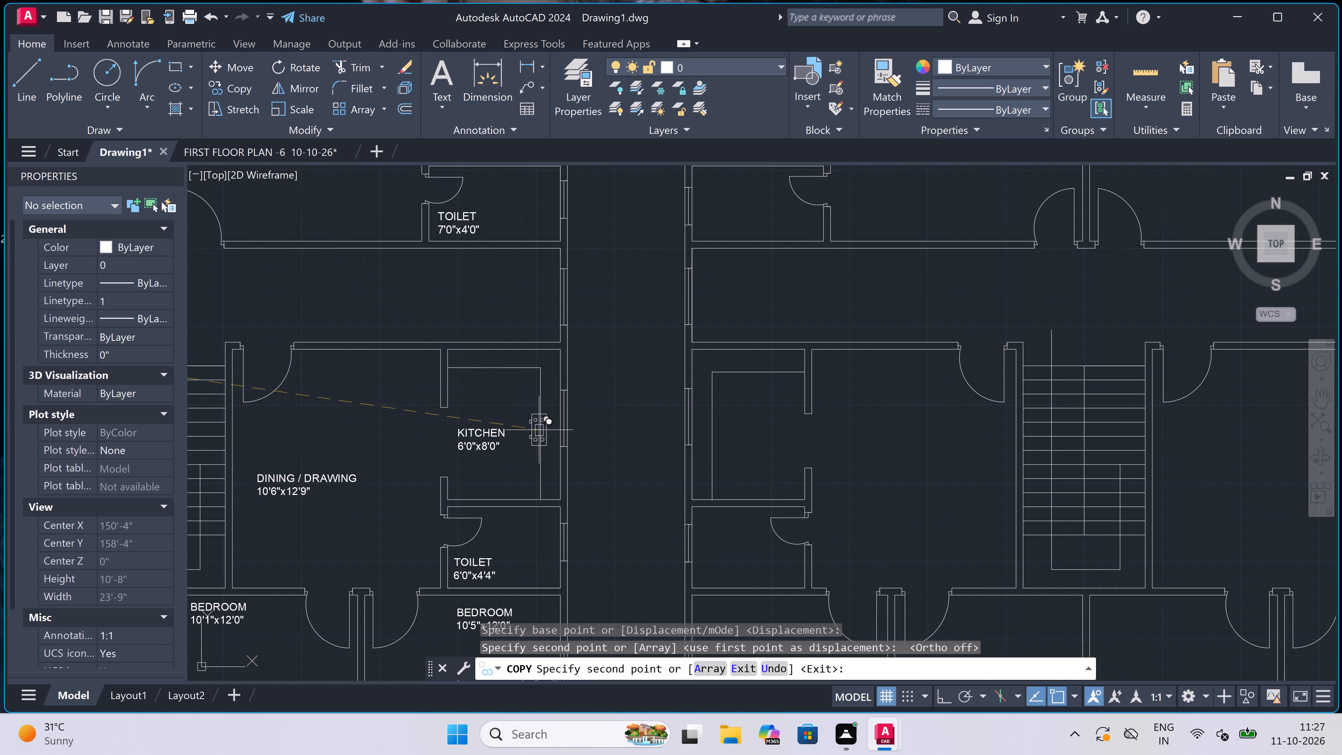
scroll(550, 435, "up", 1)
scroll(541, 374, "up", 1)
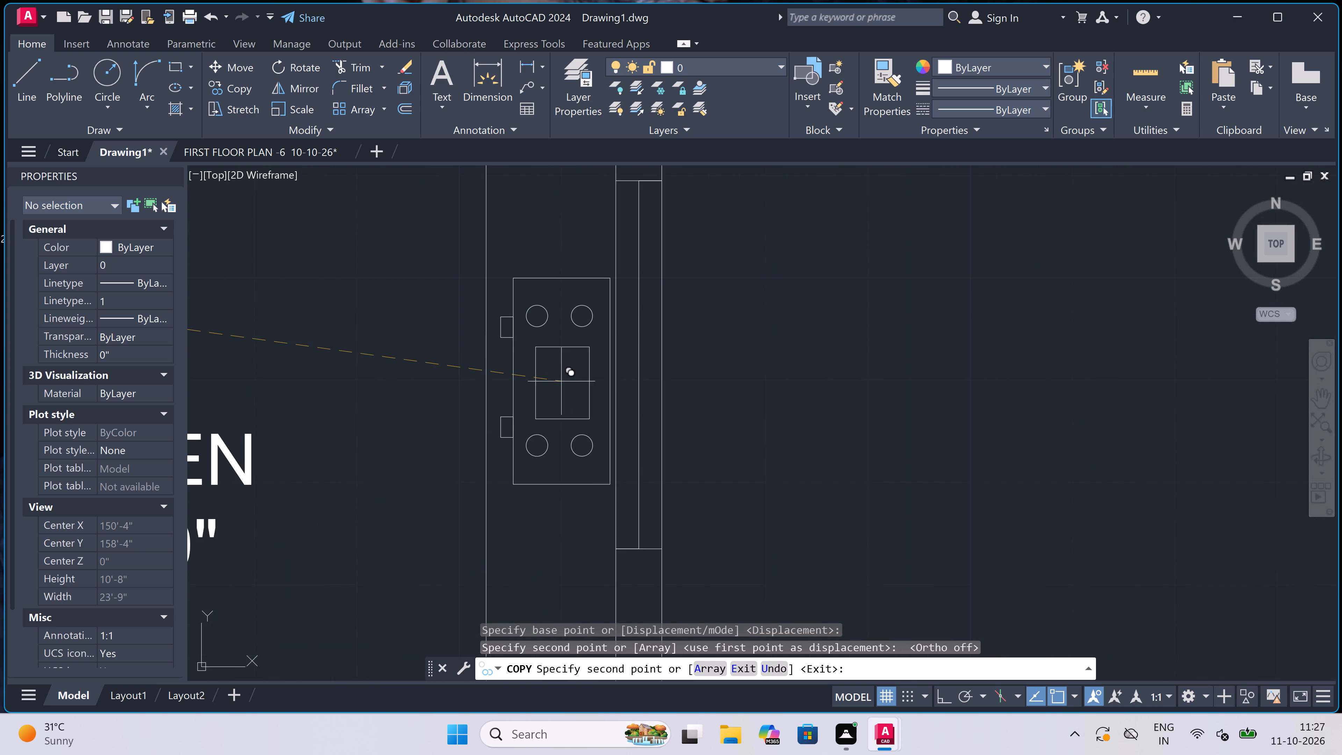
left_click(553, 372)
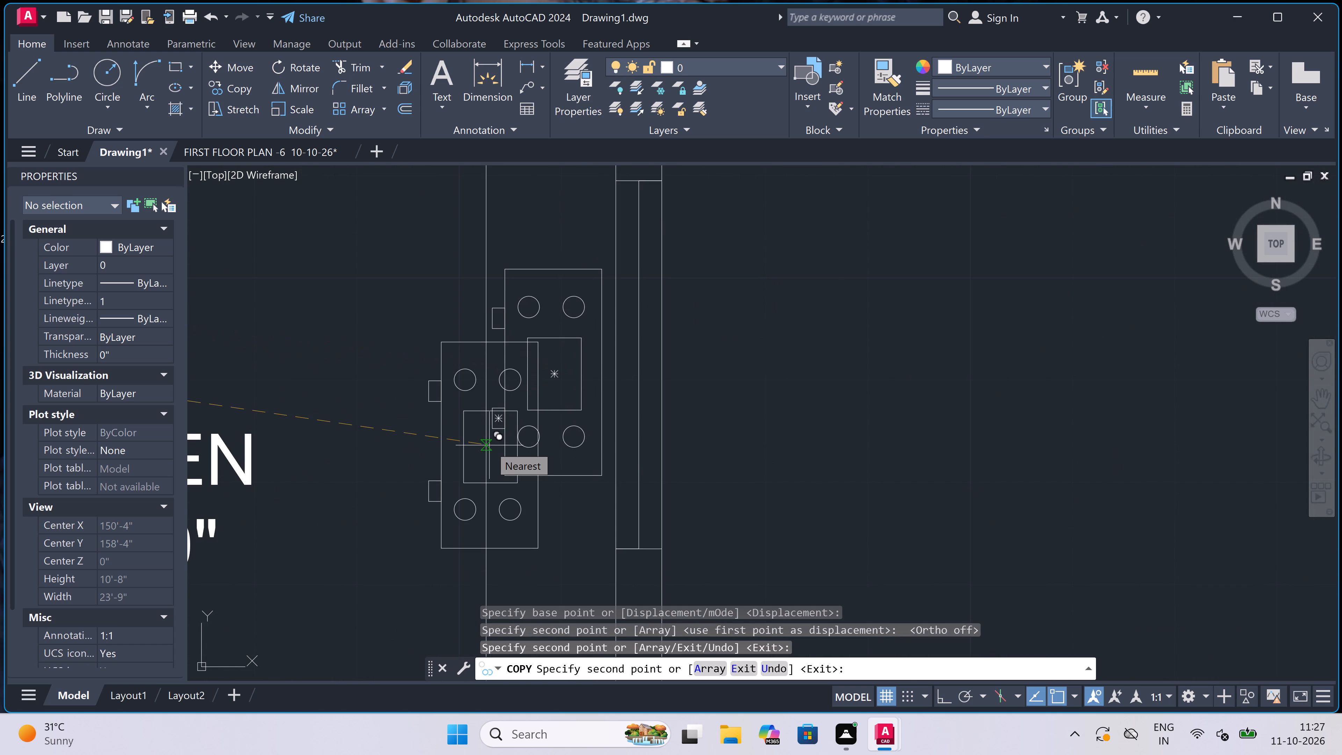
key("Escape")
Remove the east counter's front line running along the stove knobs in the east-end 6'0"x8'0" kitchen, using Trim.
type("tr")
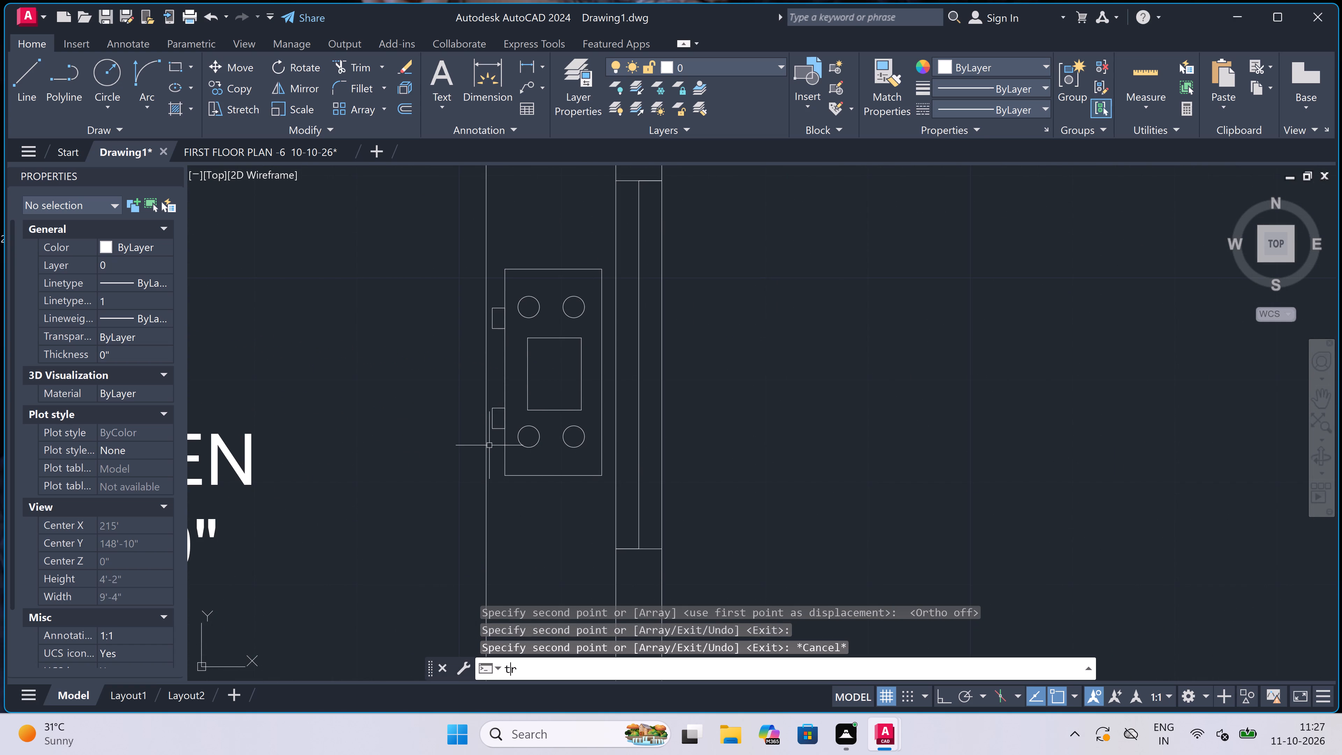
key("space")
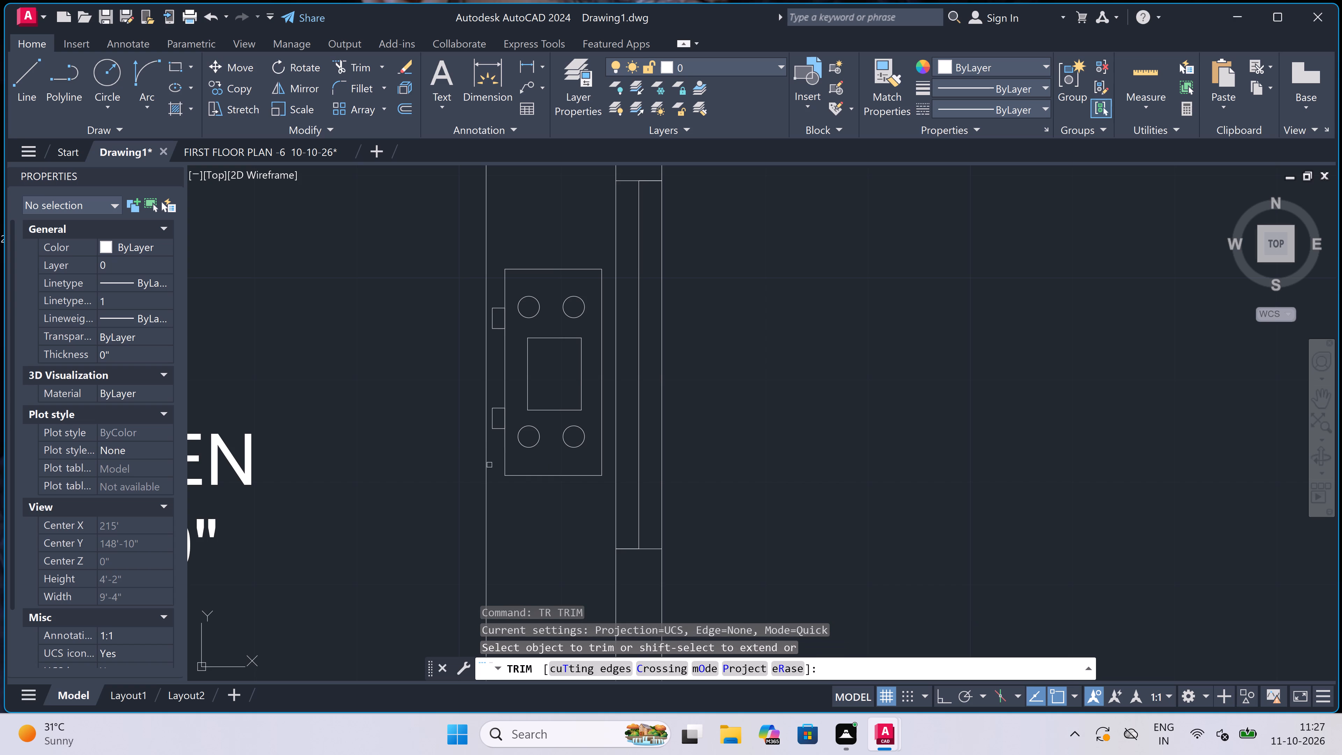
scroll(489, 465, "down", 2)
scroll(495, 505, "down", 1)
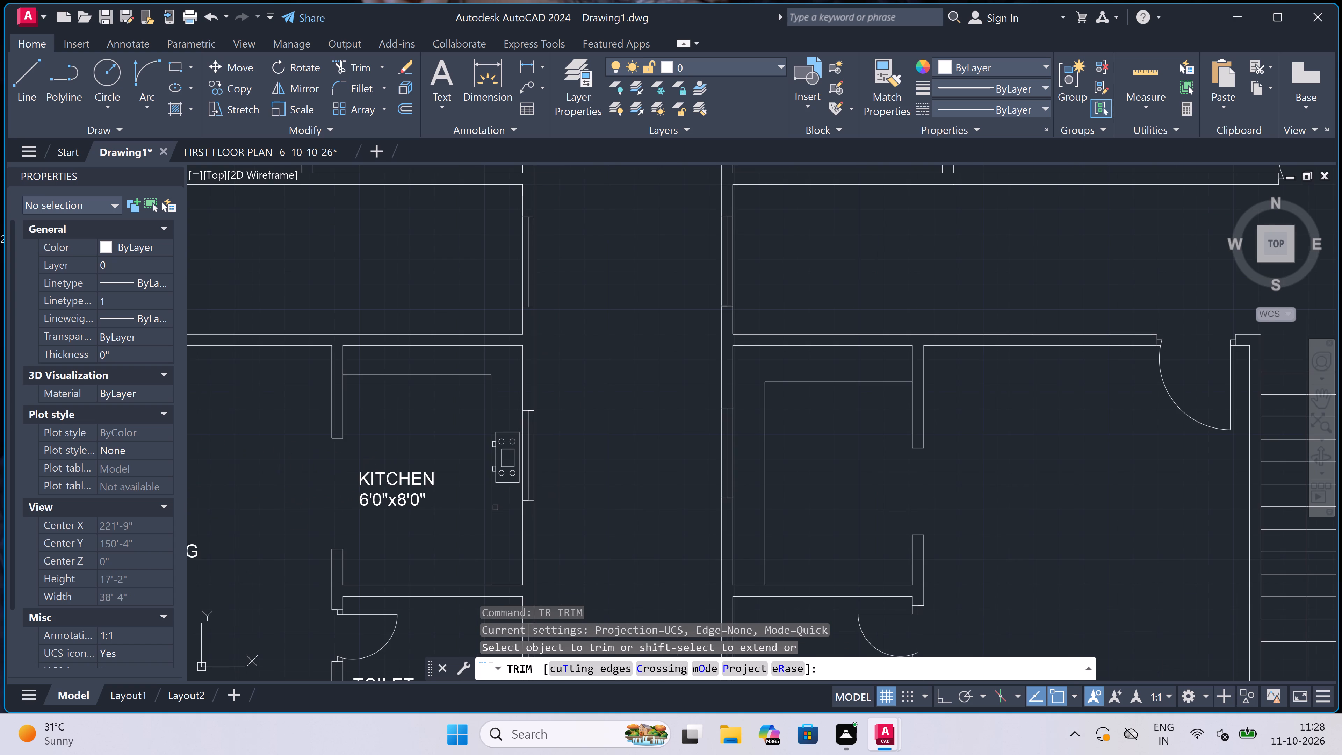
left_click(489, 525)
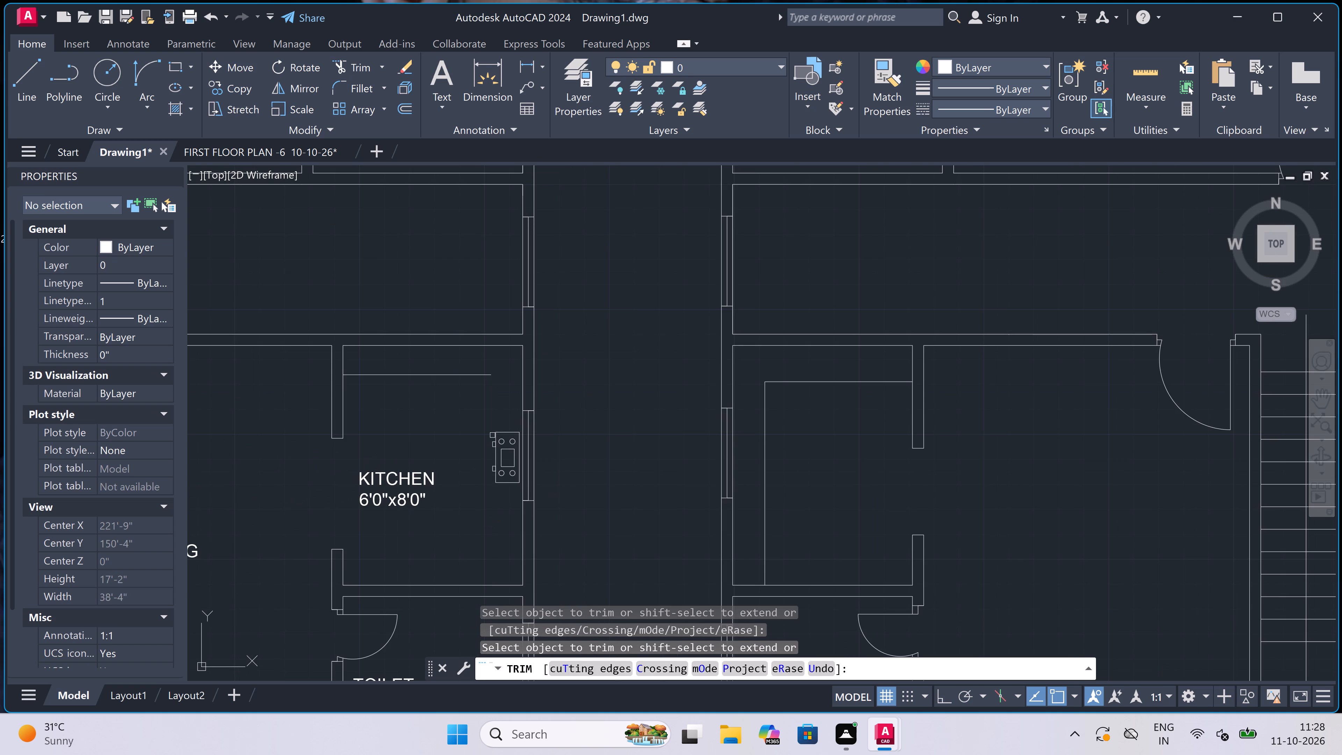
key("Escape")
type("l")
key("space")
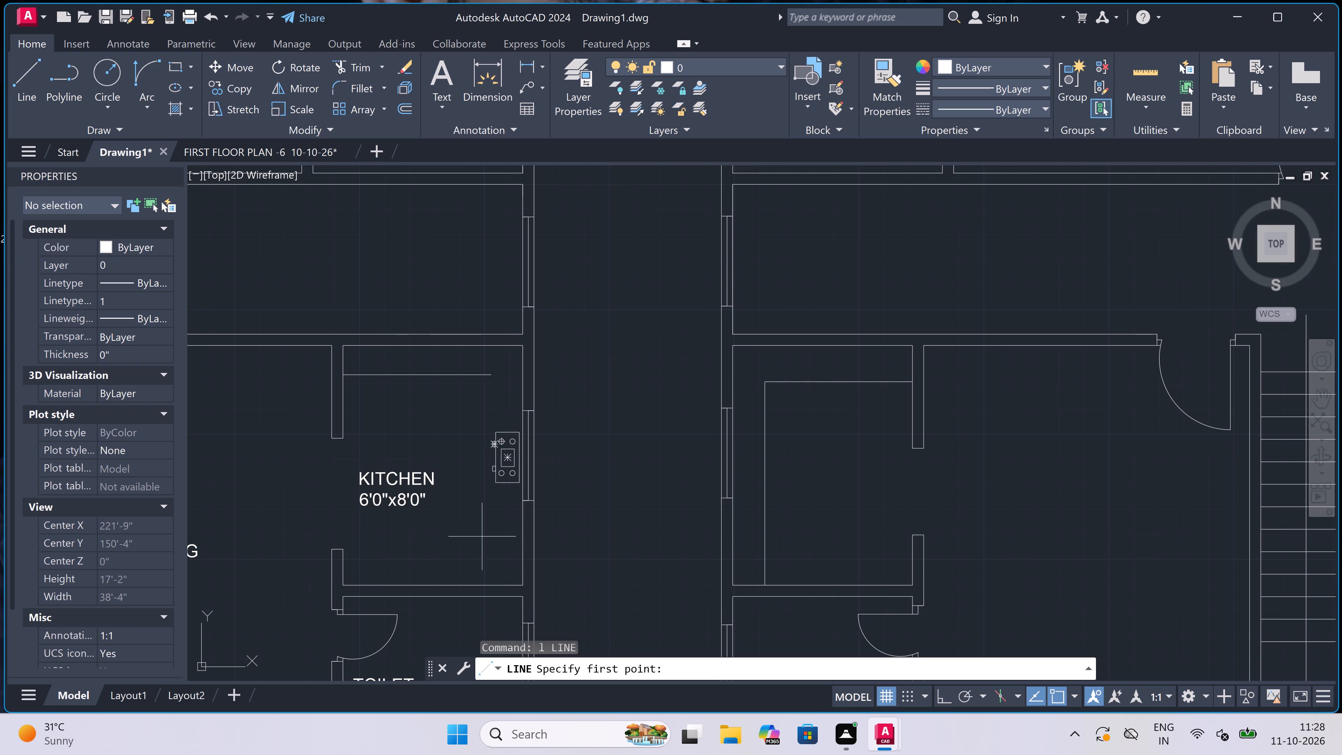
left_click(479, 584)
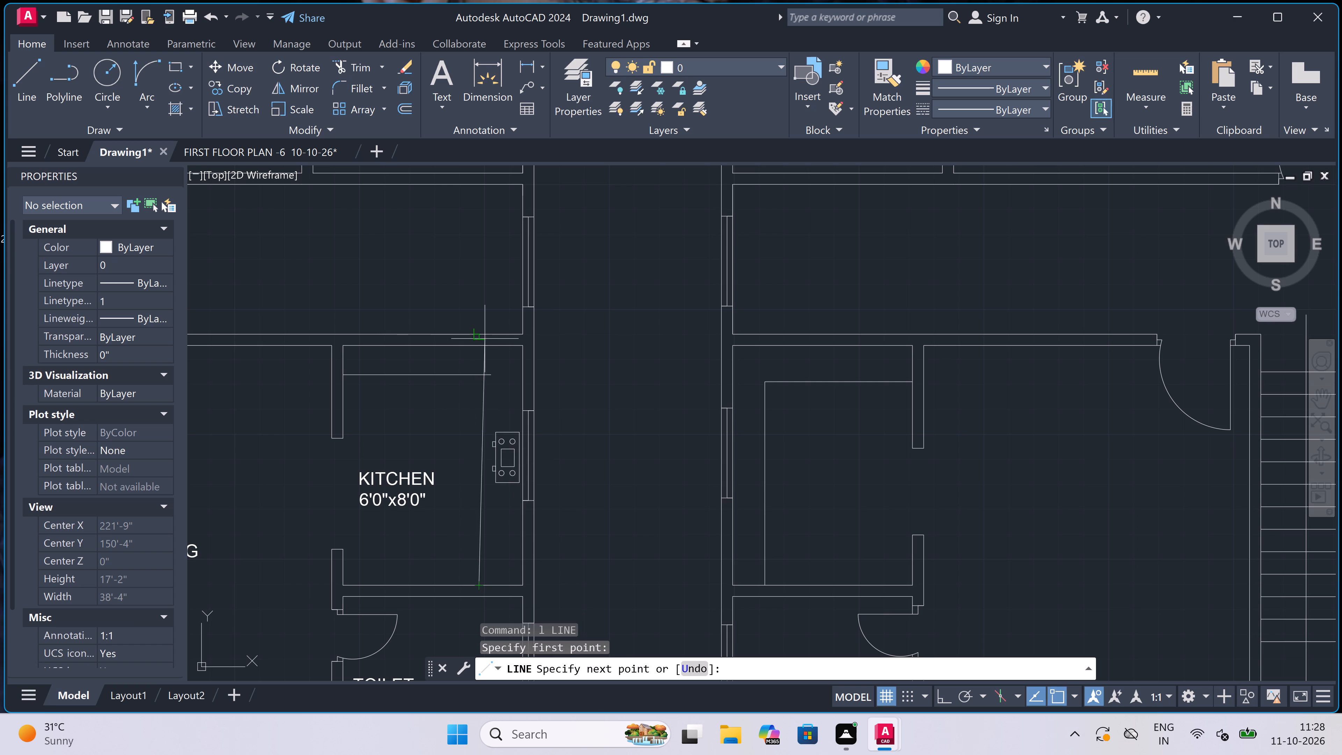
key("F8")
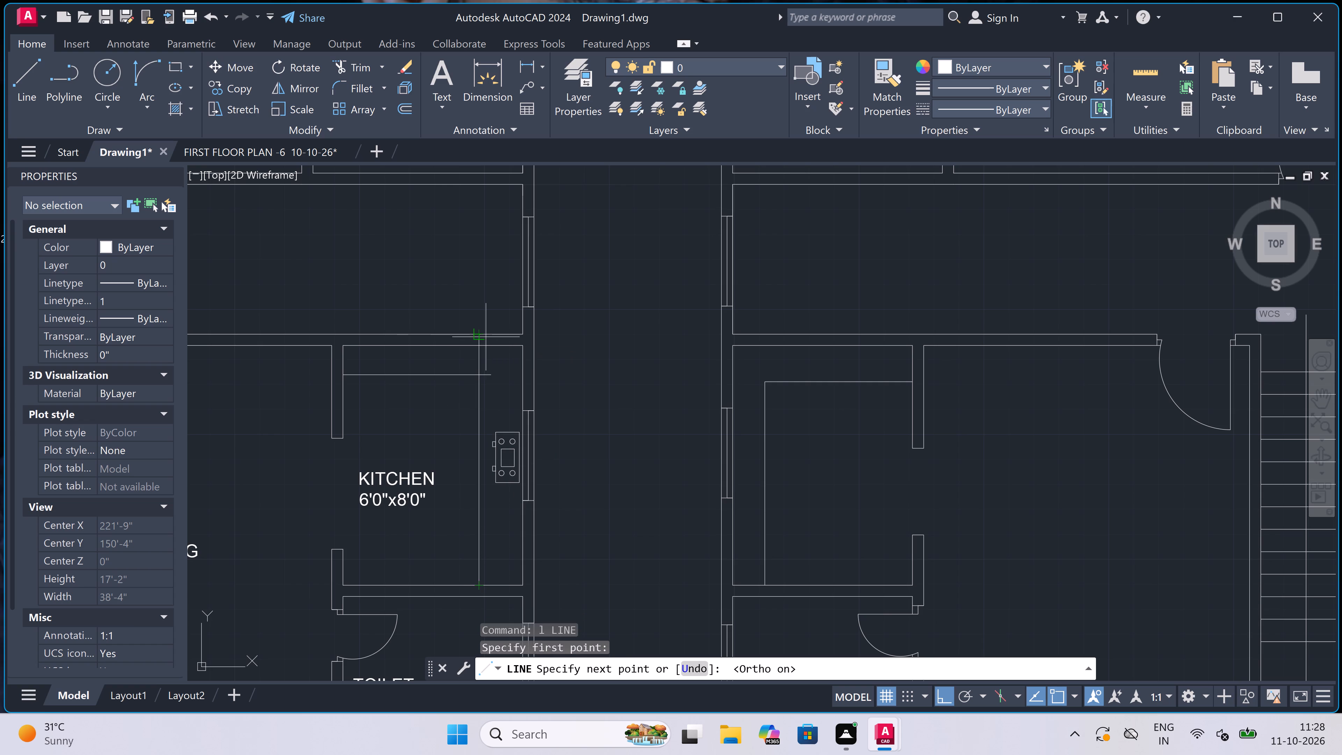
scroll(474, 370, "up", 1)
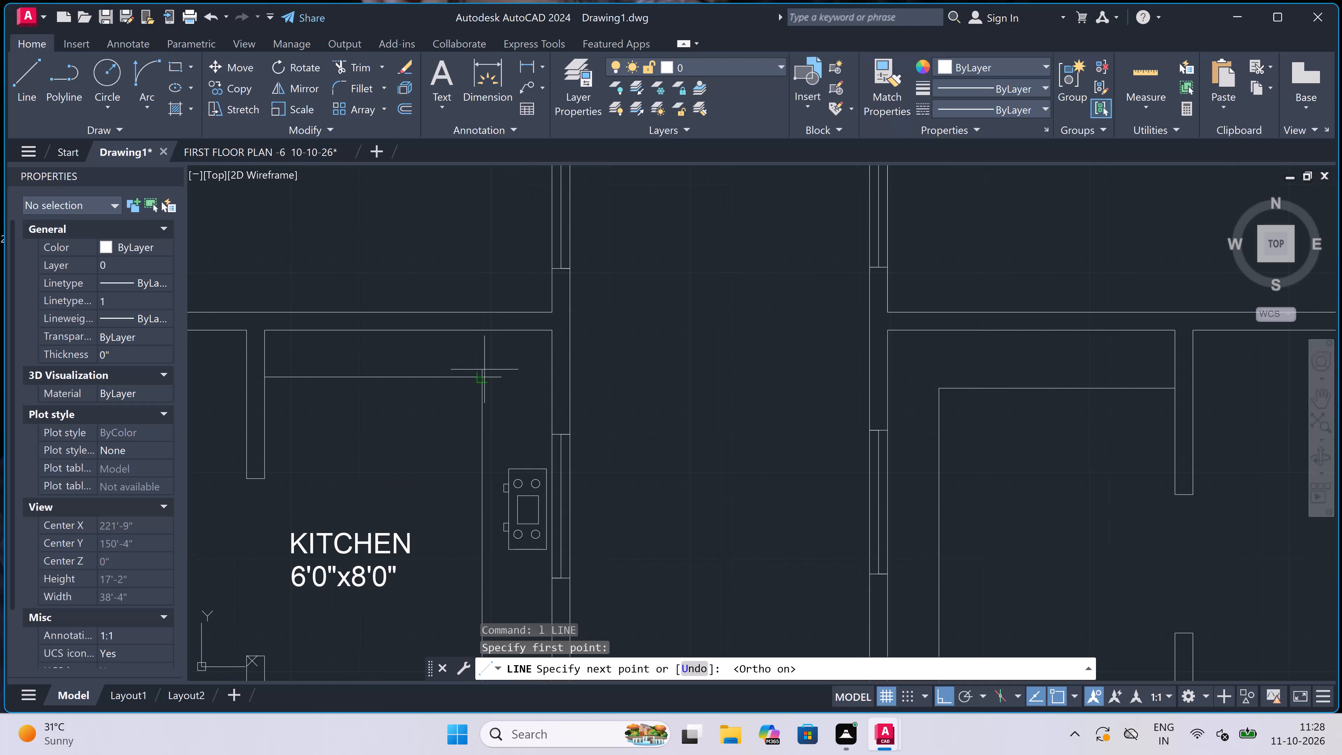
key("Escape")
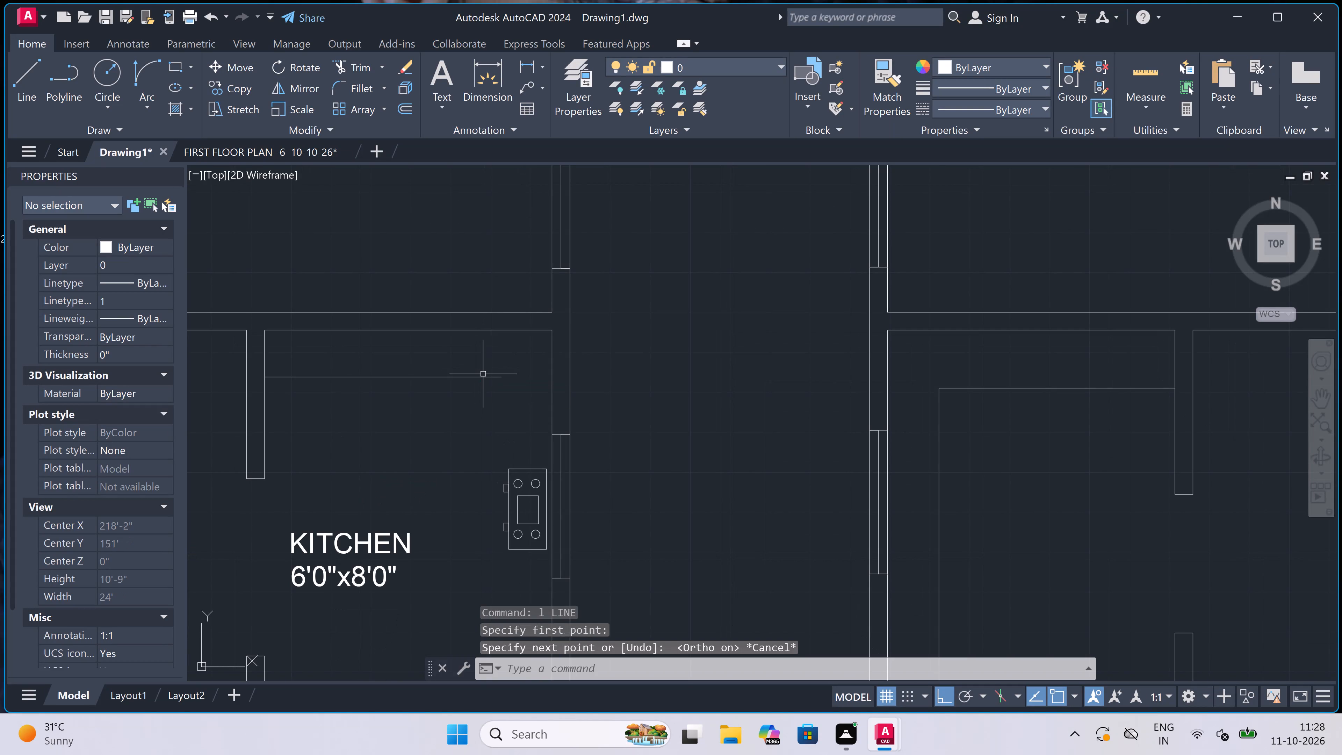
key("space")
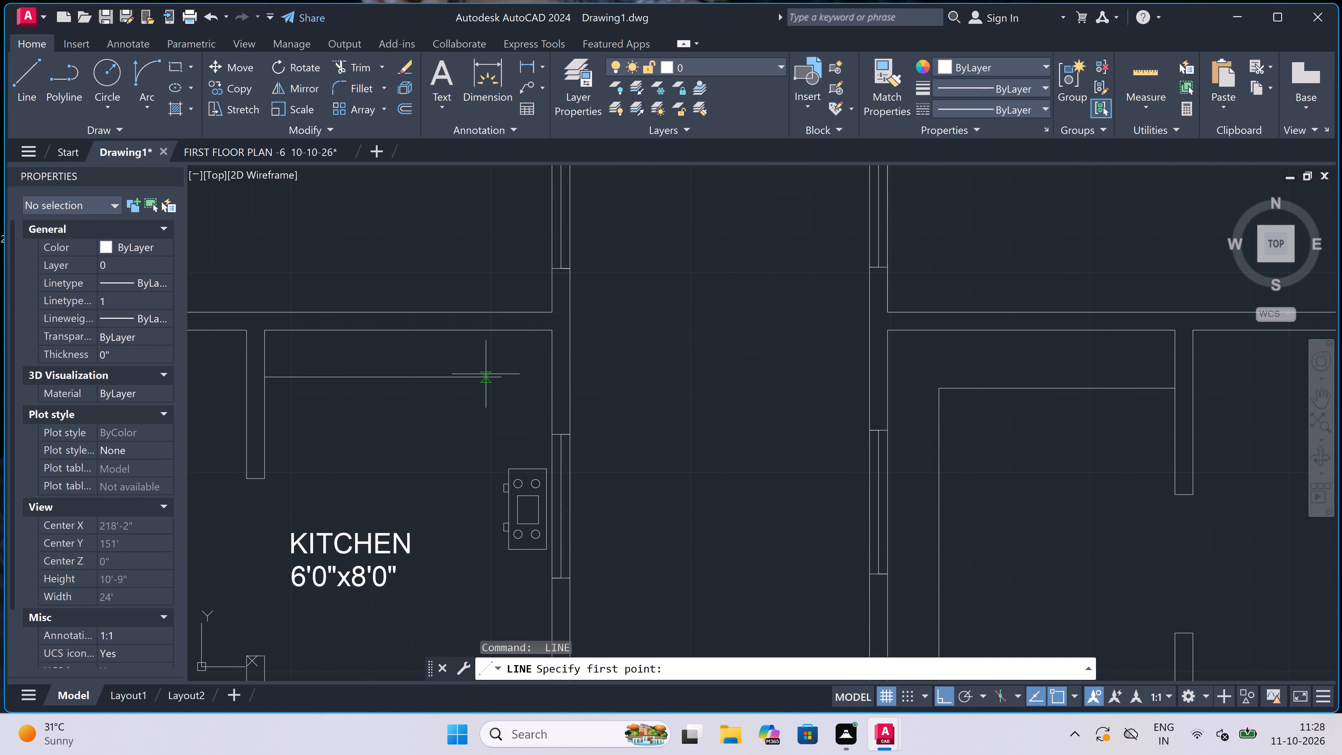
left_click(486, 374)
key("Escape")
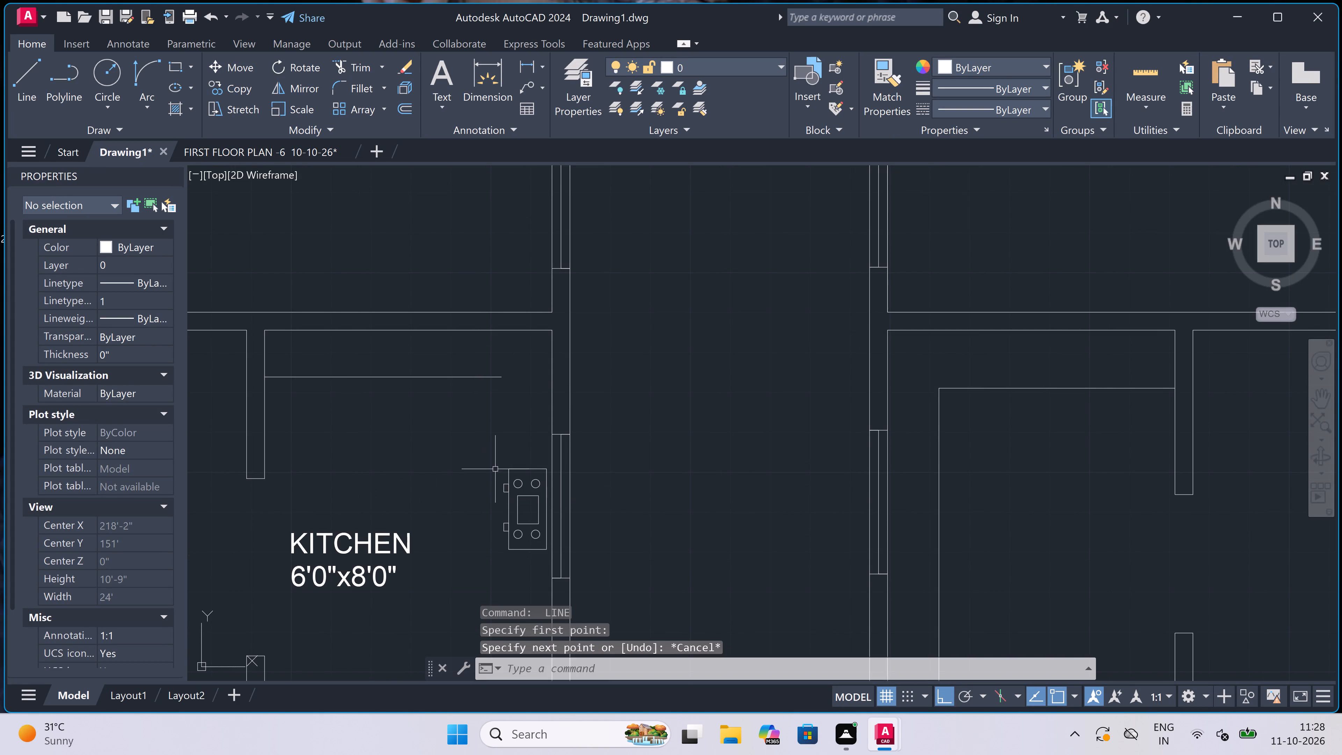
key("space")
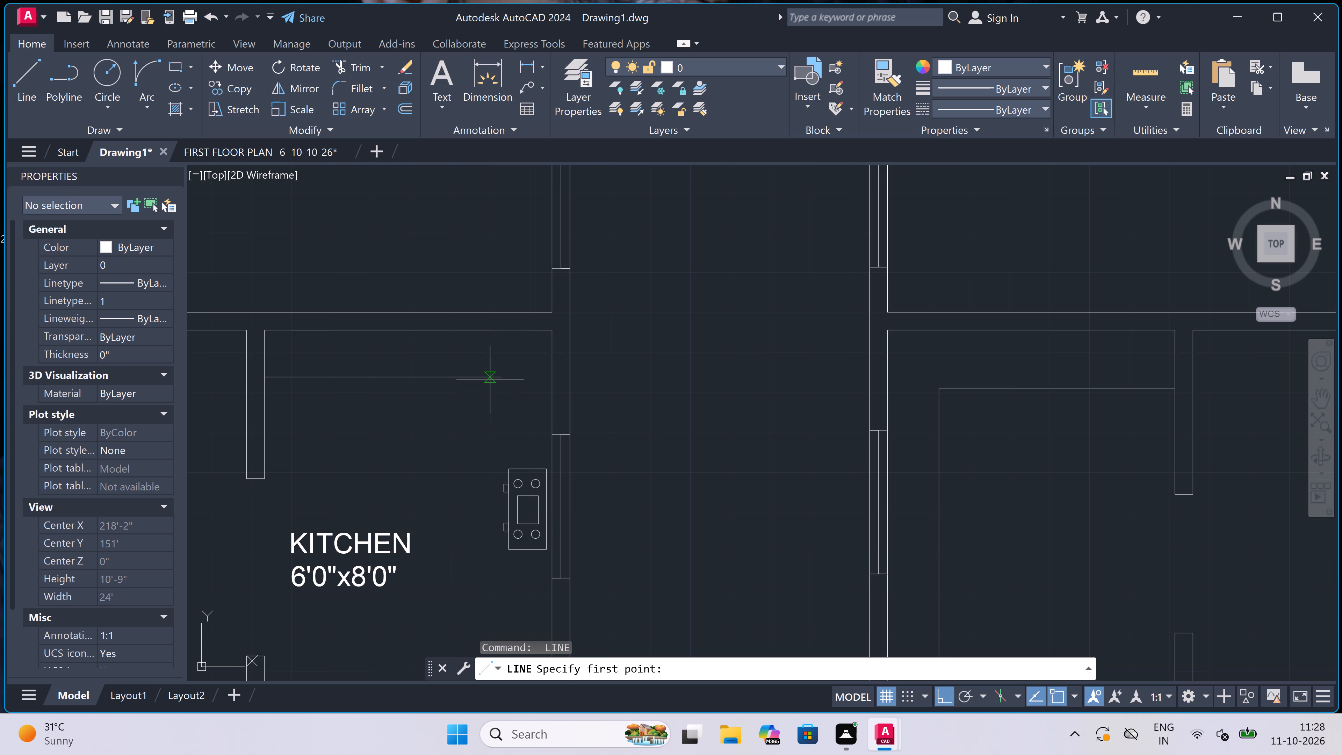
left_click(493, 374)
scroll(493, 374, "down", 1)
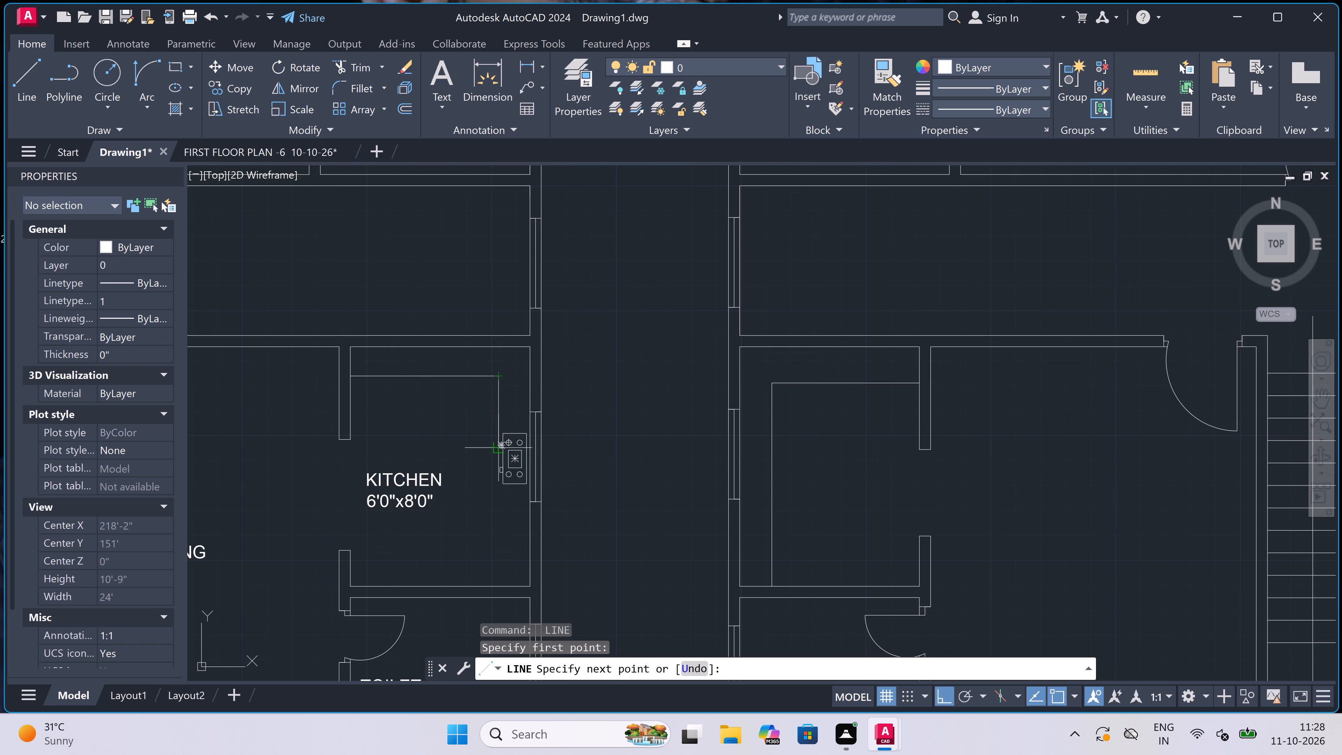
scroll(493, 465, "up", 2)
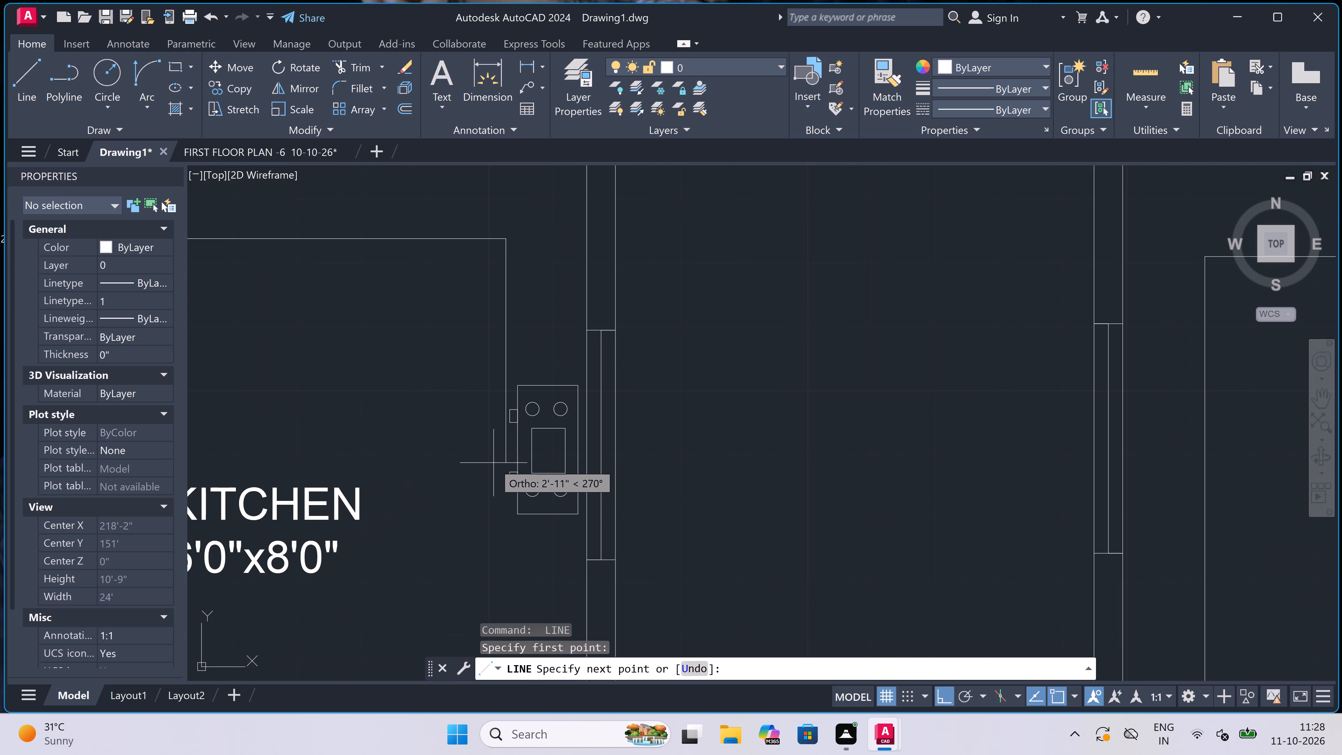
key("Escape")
Draw a new vertical counter front line slightly west of the stove knobs, from the north counter's front line to the kitchen's south wall.
key("space")
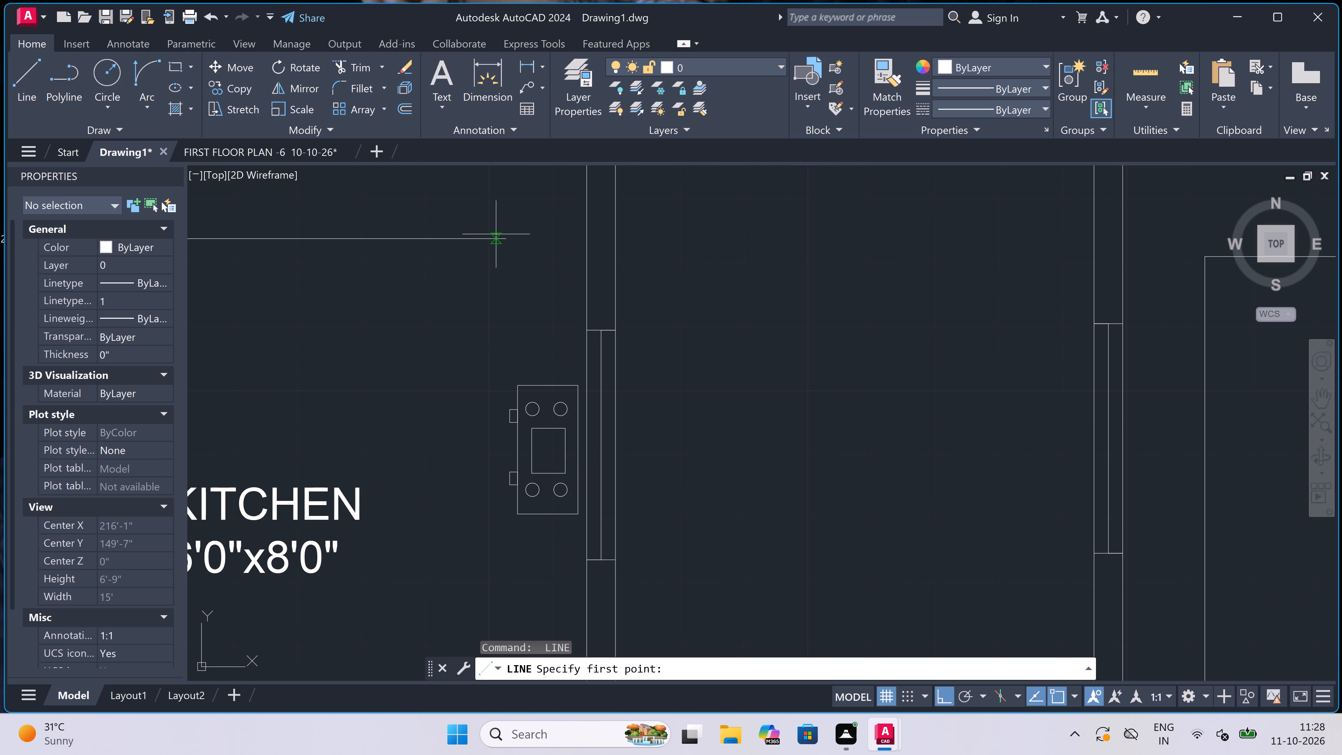
left_click(490, 238)
scroll(489, 282, "down", 2)
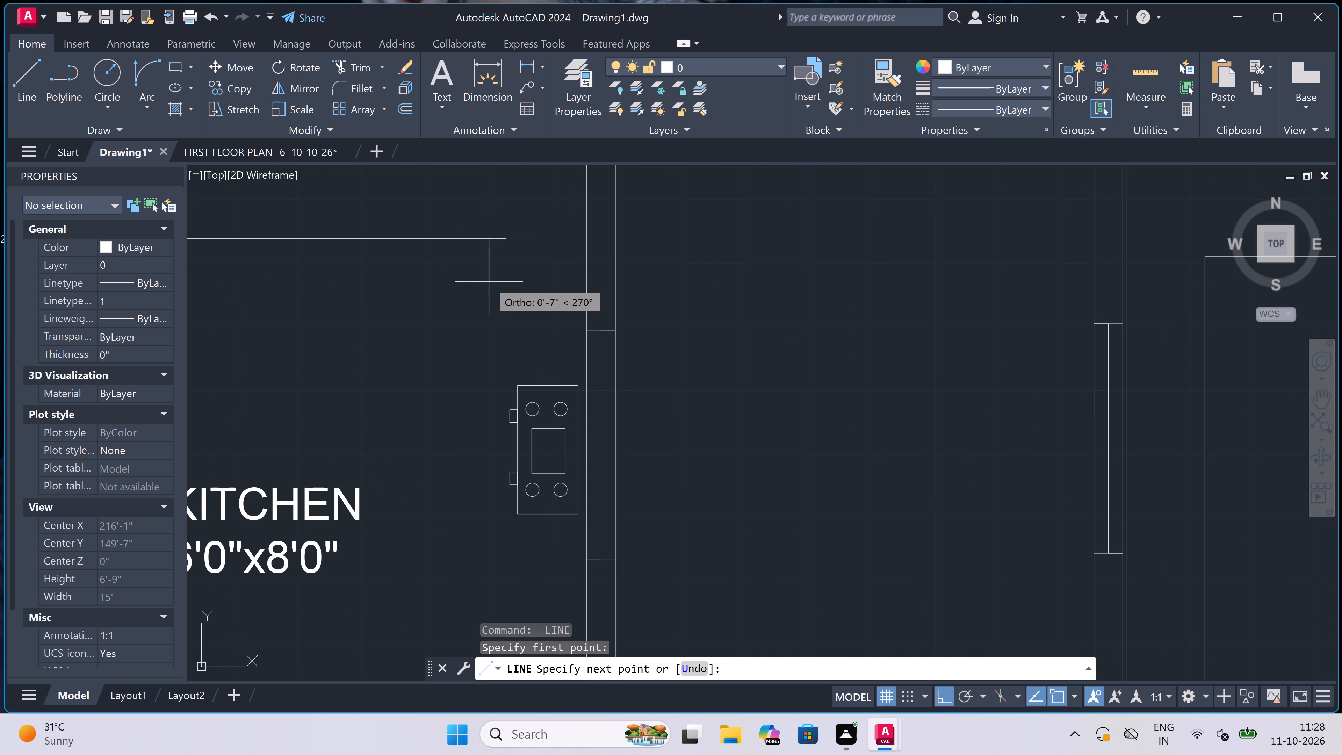
scroll(485, 368, "up", 3)
scroll(493, 404, "down", 3)
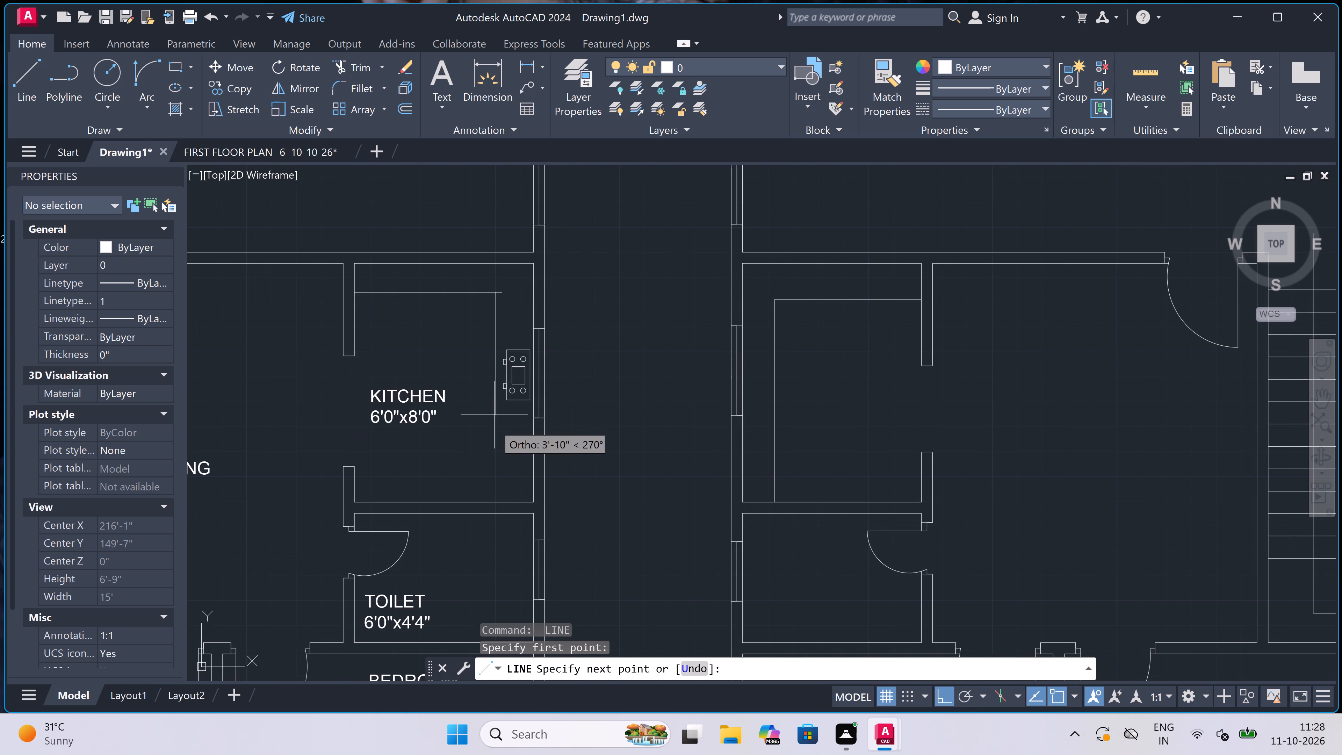
scroll(487, 503, "up", 3)
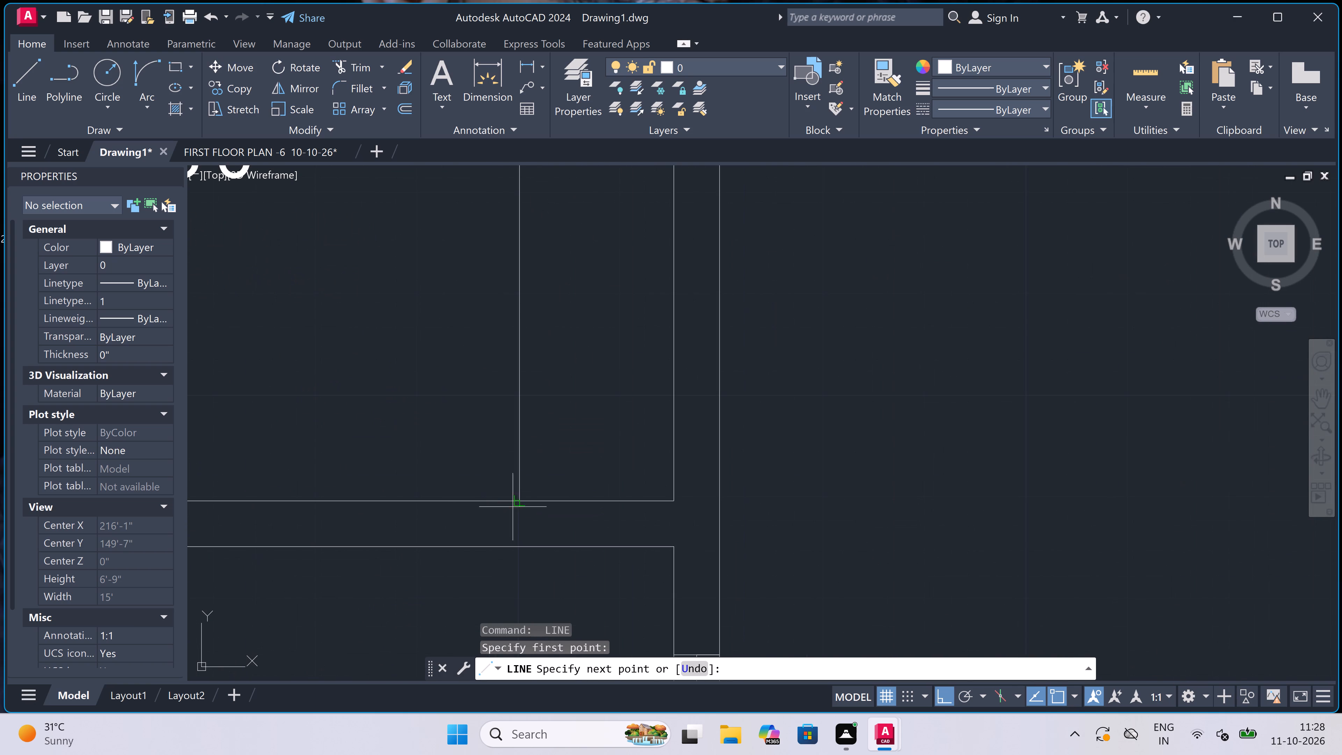
left_click(518, 501)
key("Escape")
Trim the north counter line's short overhang east of the new vertical front line to form a clean corner.
scroll(518, 501, "down", 3)
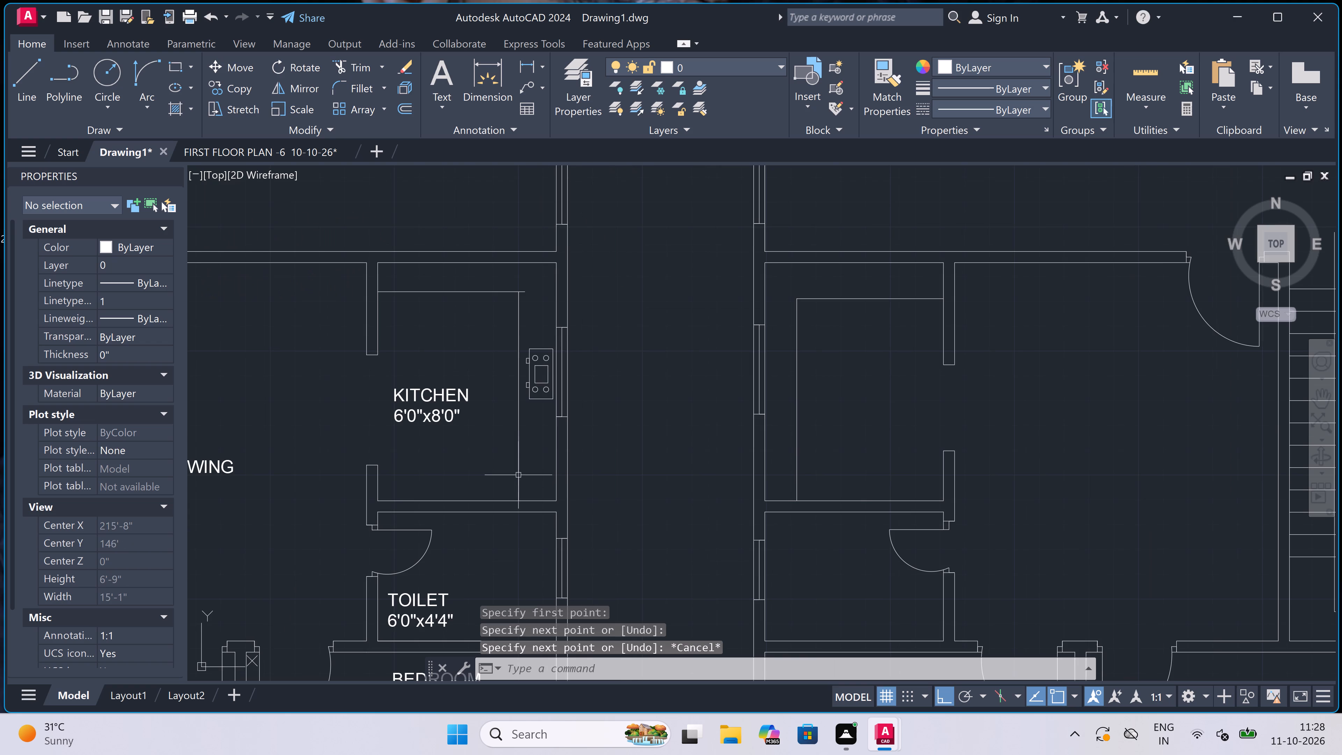
scroll(518, 276, "up", 3)
key("t")
key("r")
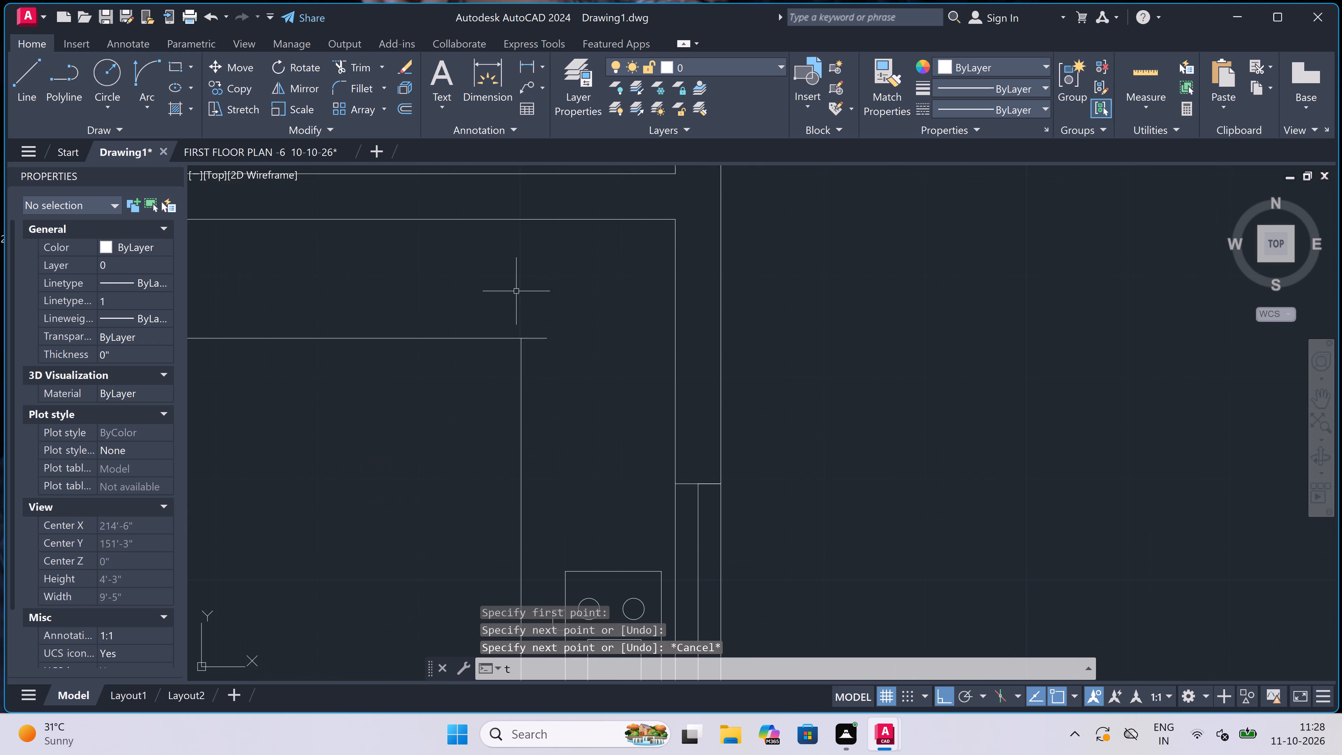
key("space")
scroll(527, 324, "up", 1)
left_click(528, 325)
left_click(543, 412)
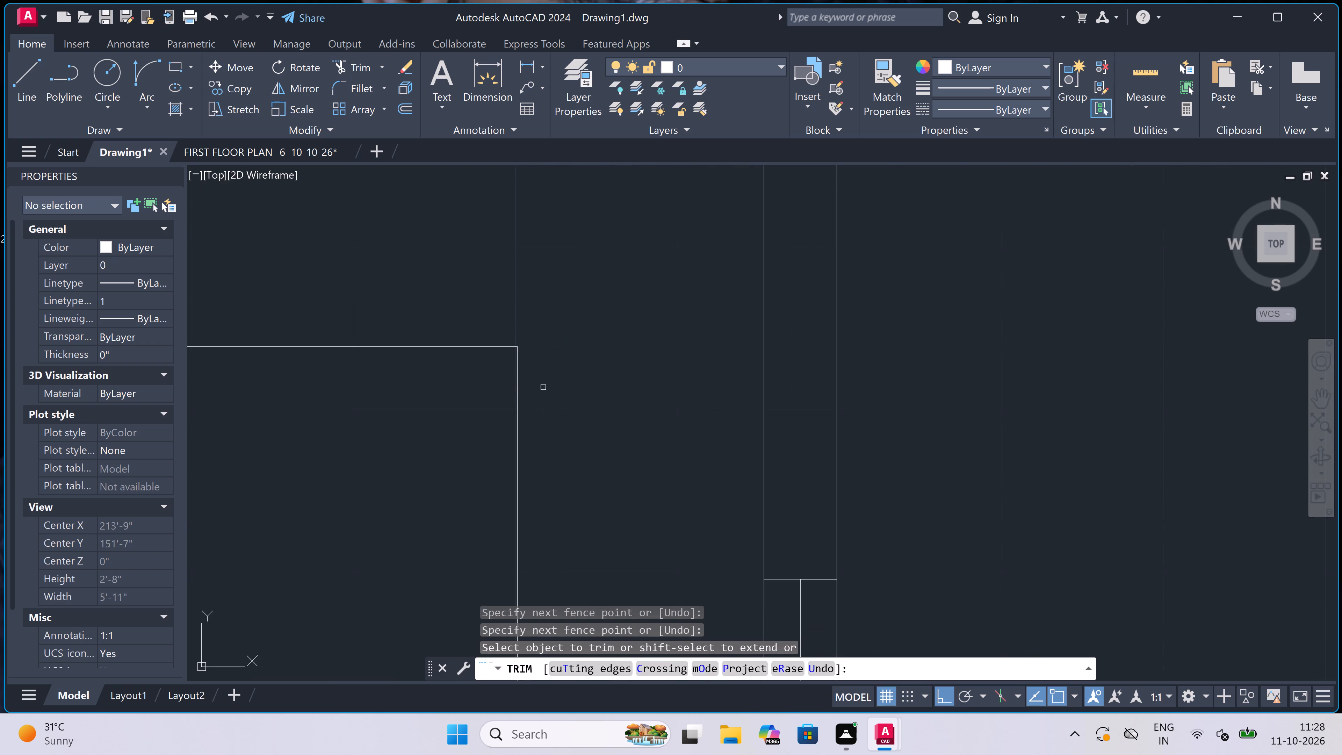
key("Escape")
Copy the loose six-seat dining set into the west 13'5"x10'5" DRAWING / DINING room, near the party wall above the label.
scroll(543, 367, "down", 6)
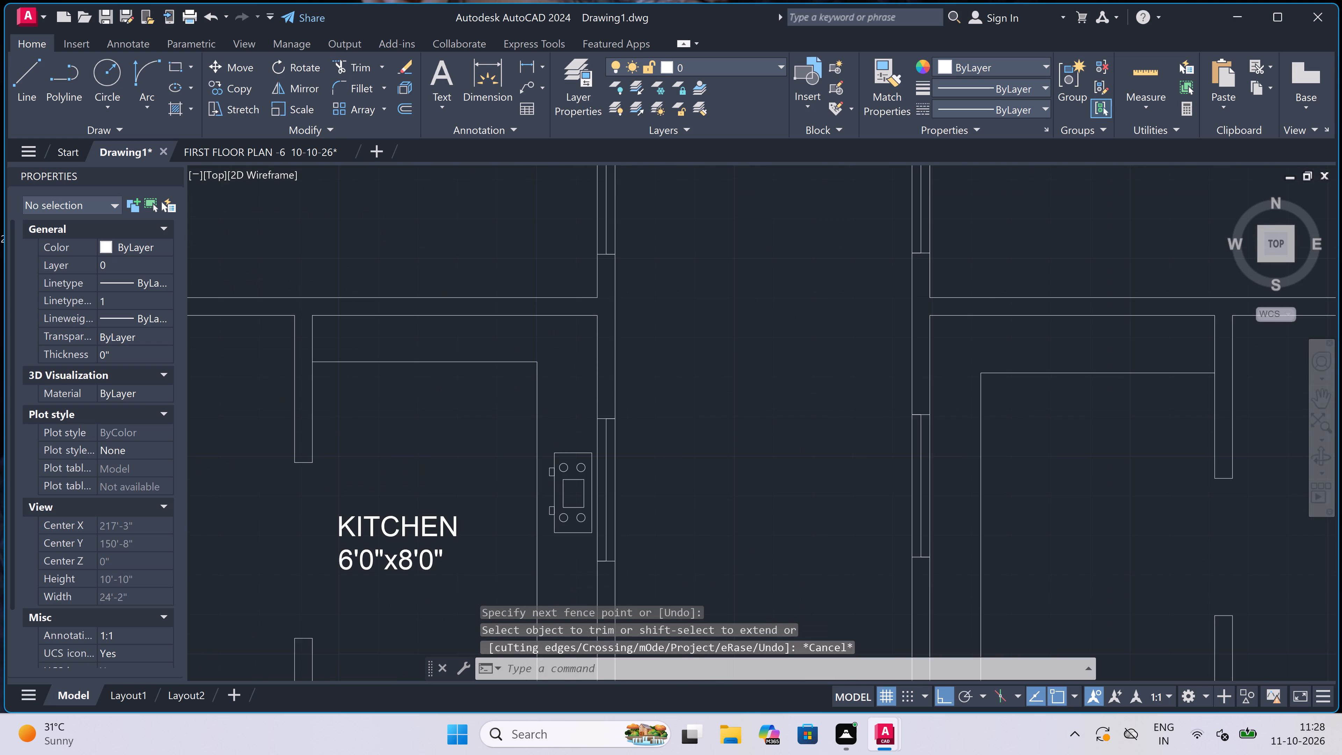
scroll(544, 367, "down", 3)
scroll(544, 367, "up", 1)
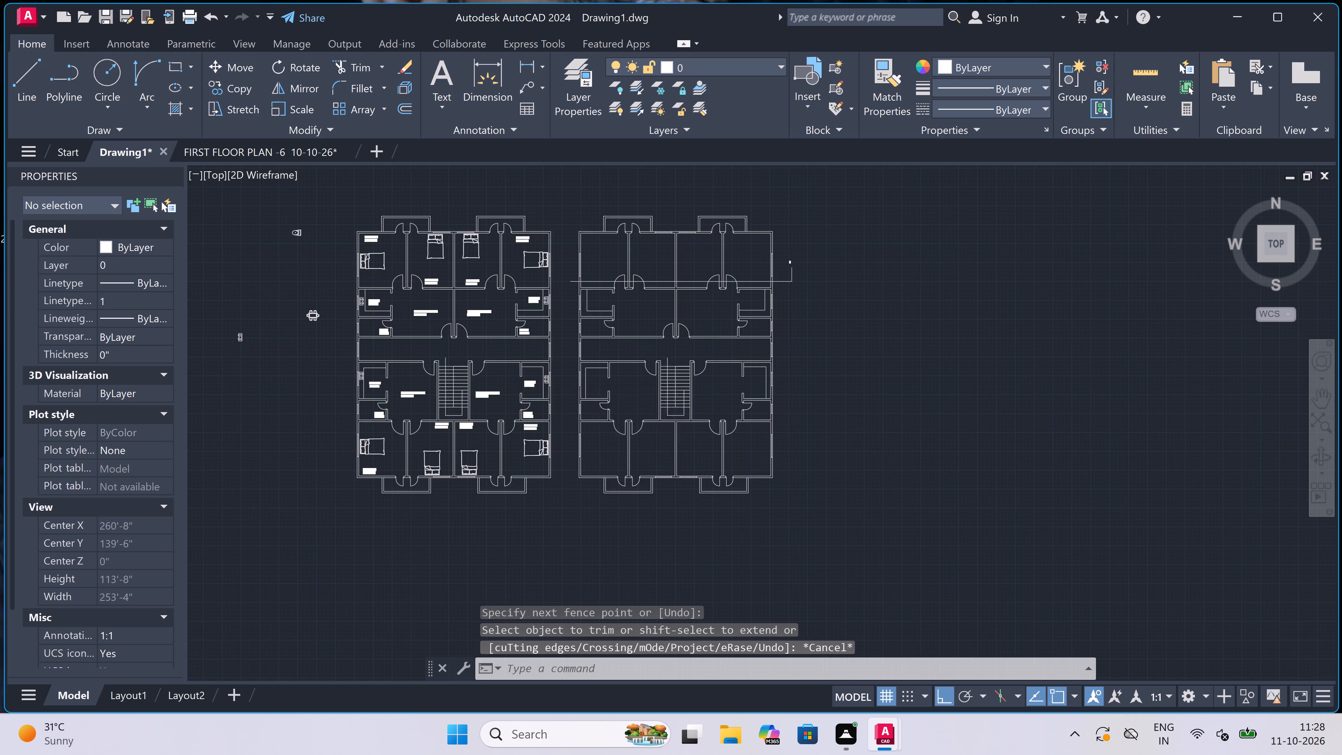
scroll(544, 367, "down", 1)
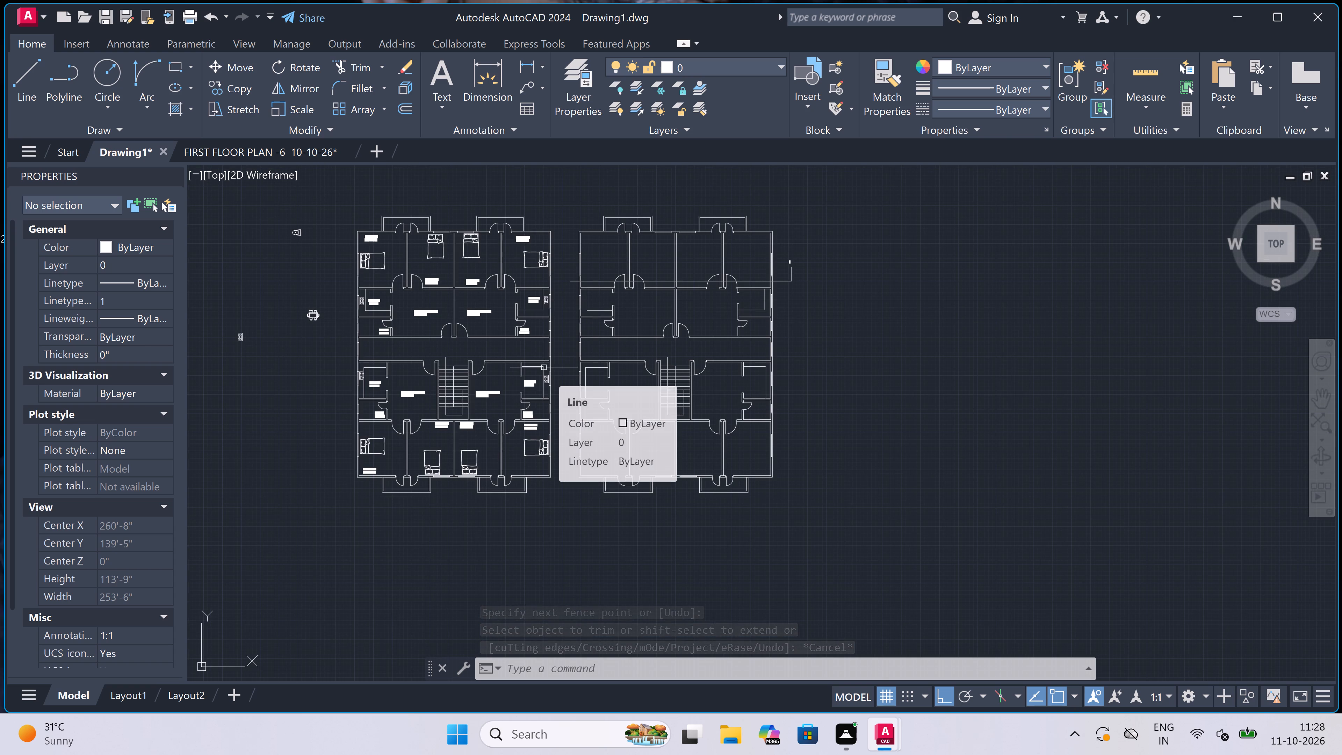
scroll(544, 367, "down", 1)
scroll(306, 272, "up", 2)
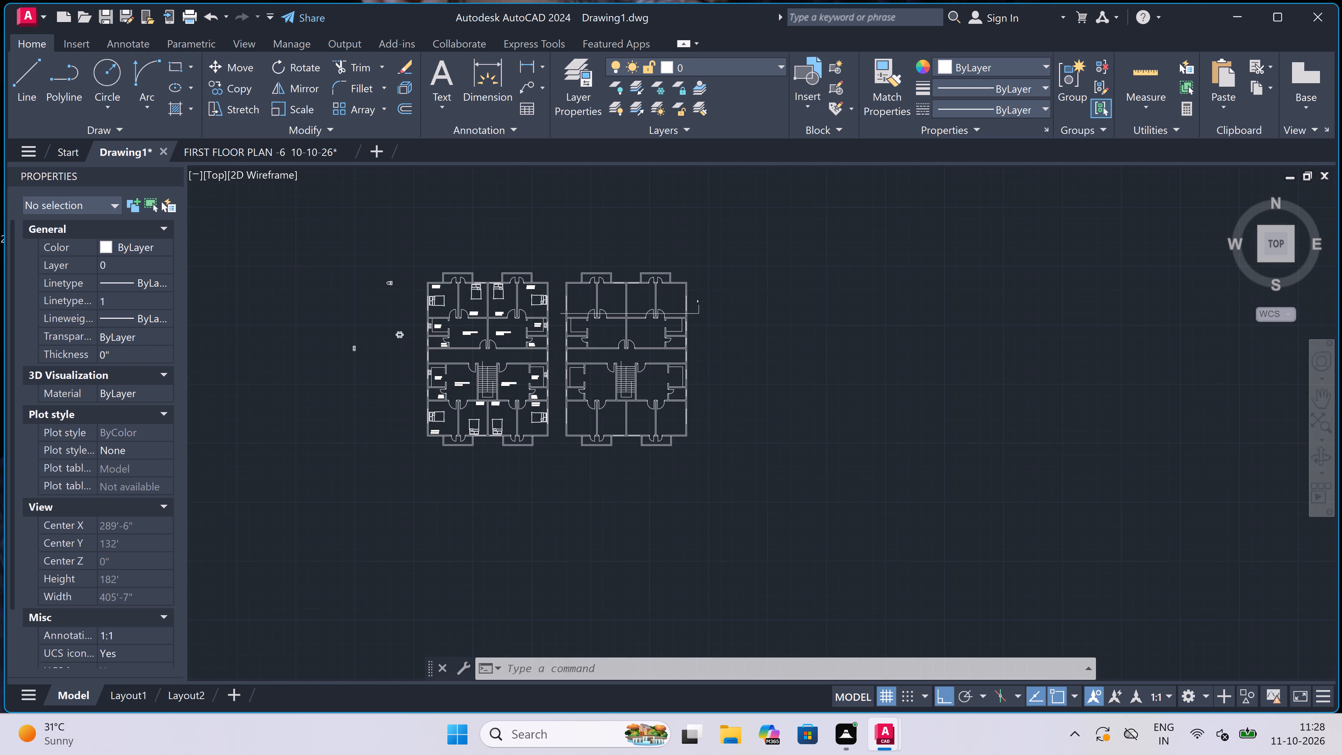
scroll(542, 448, "up", 2)
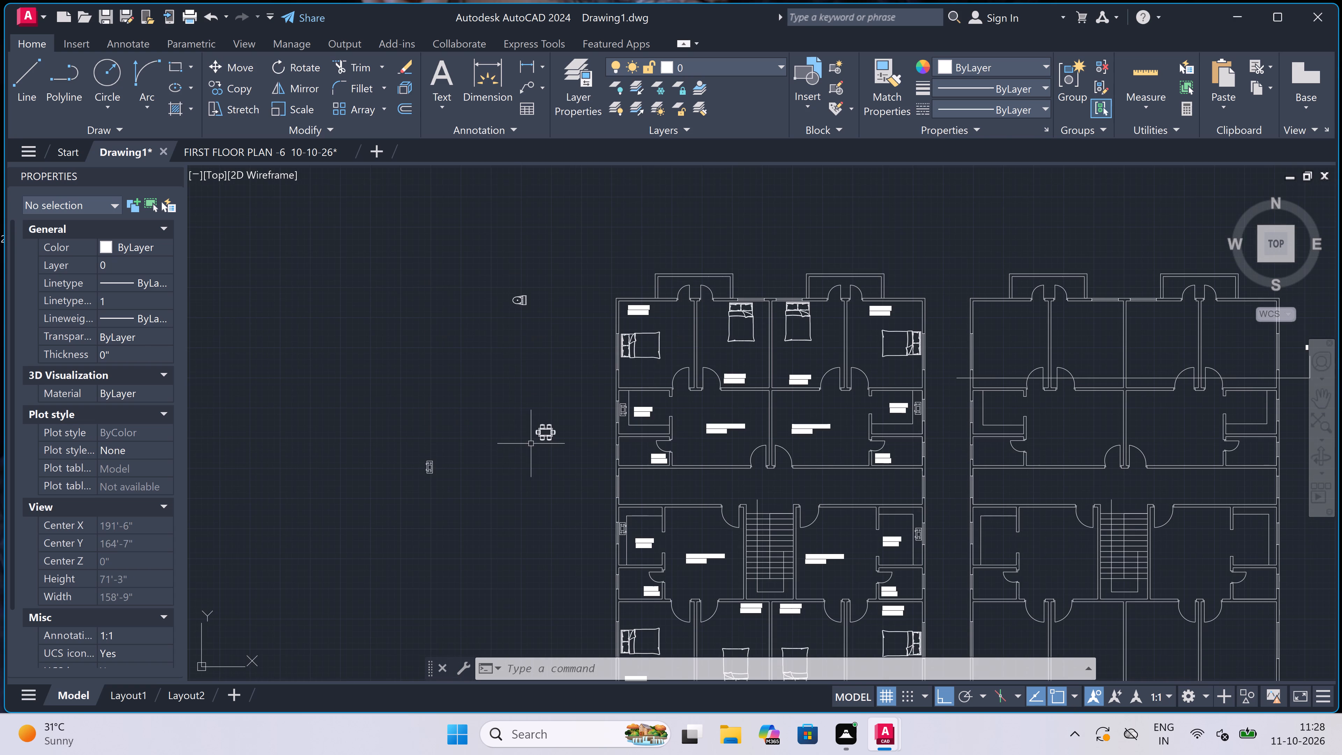
scroll(542, 448, "up", 1)
scroll(543, 448, "down", 1)
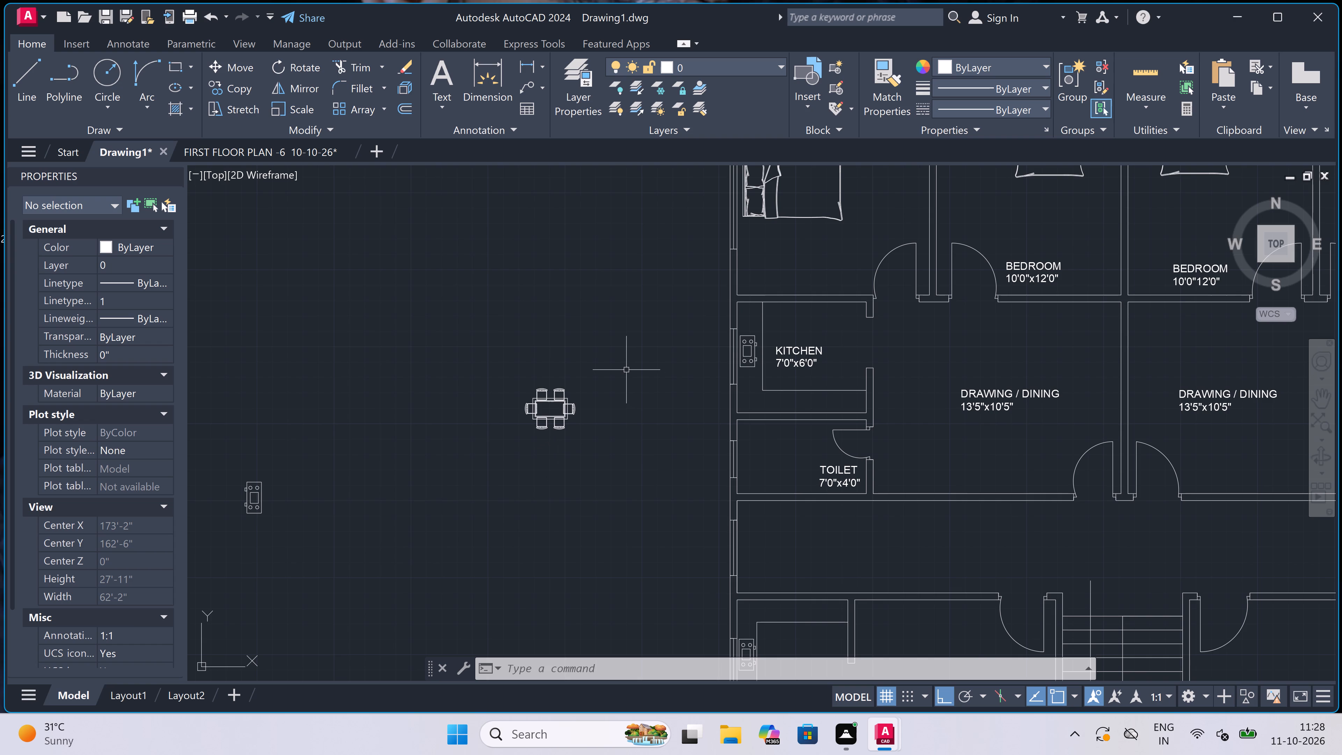
left_click_drag(608, 340, 604, 350)
left_click(456, 516)
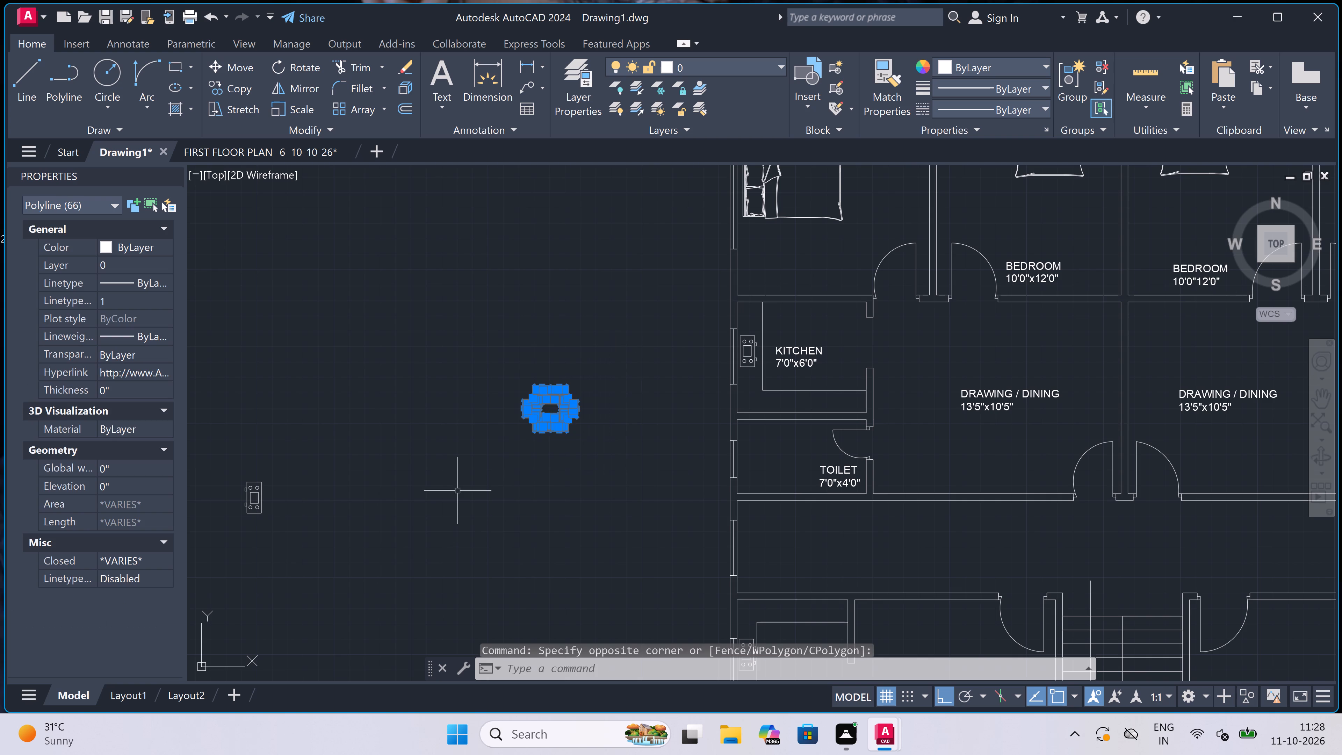
left_click(248, 89)
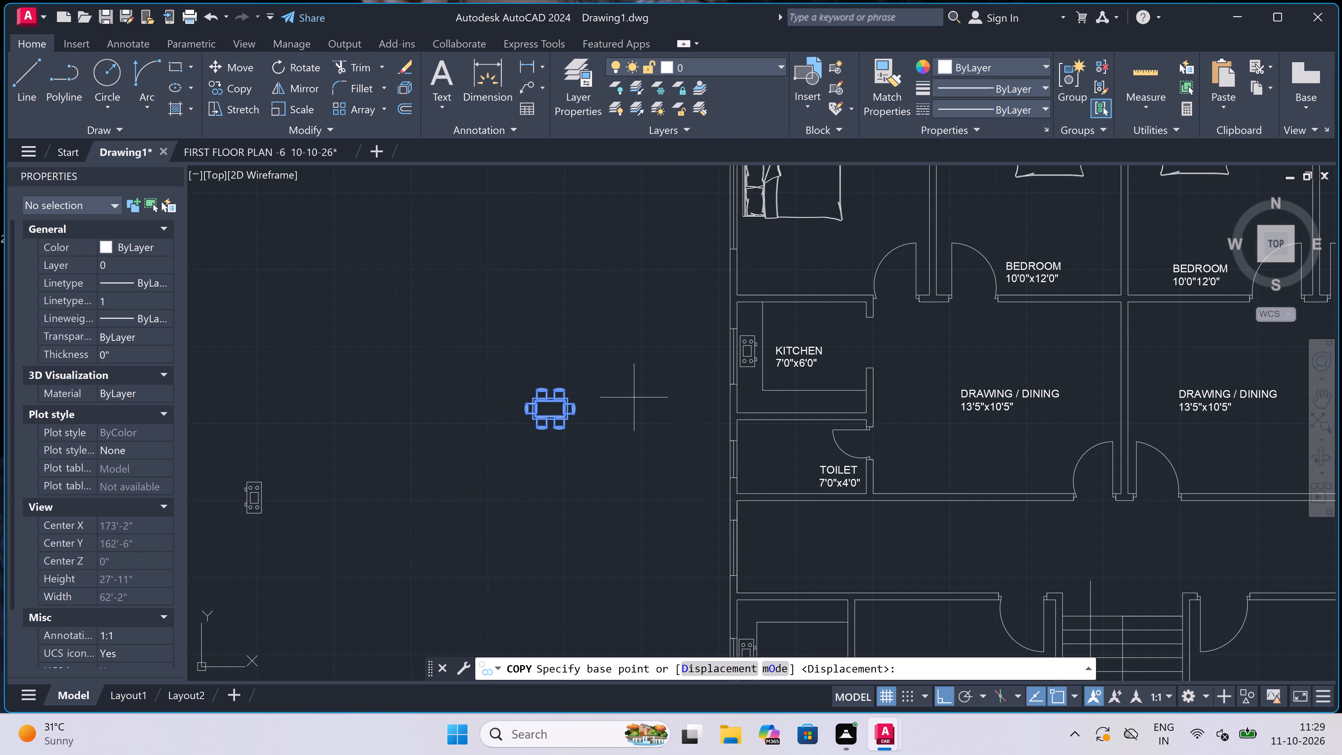
left_click(550, 403)
scroll(550, 402, "down", 2)
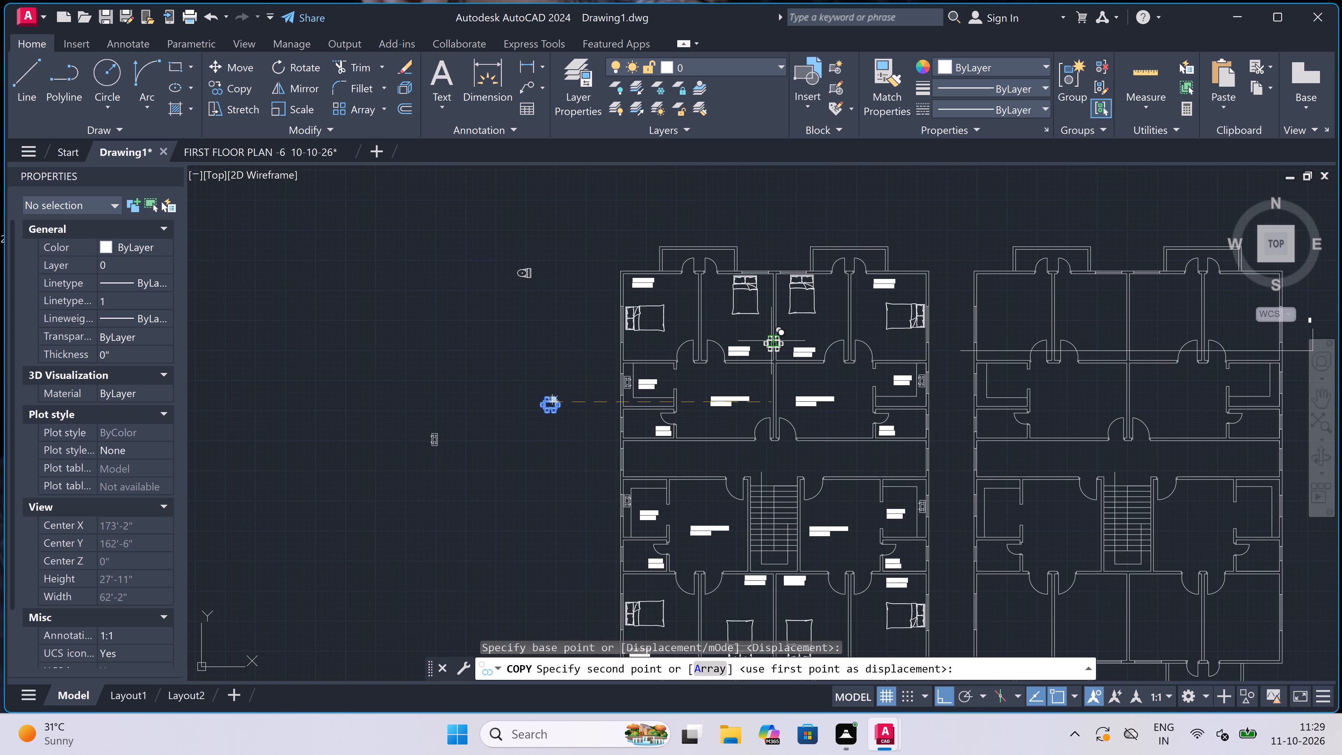
key("F8")
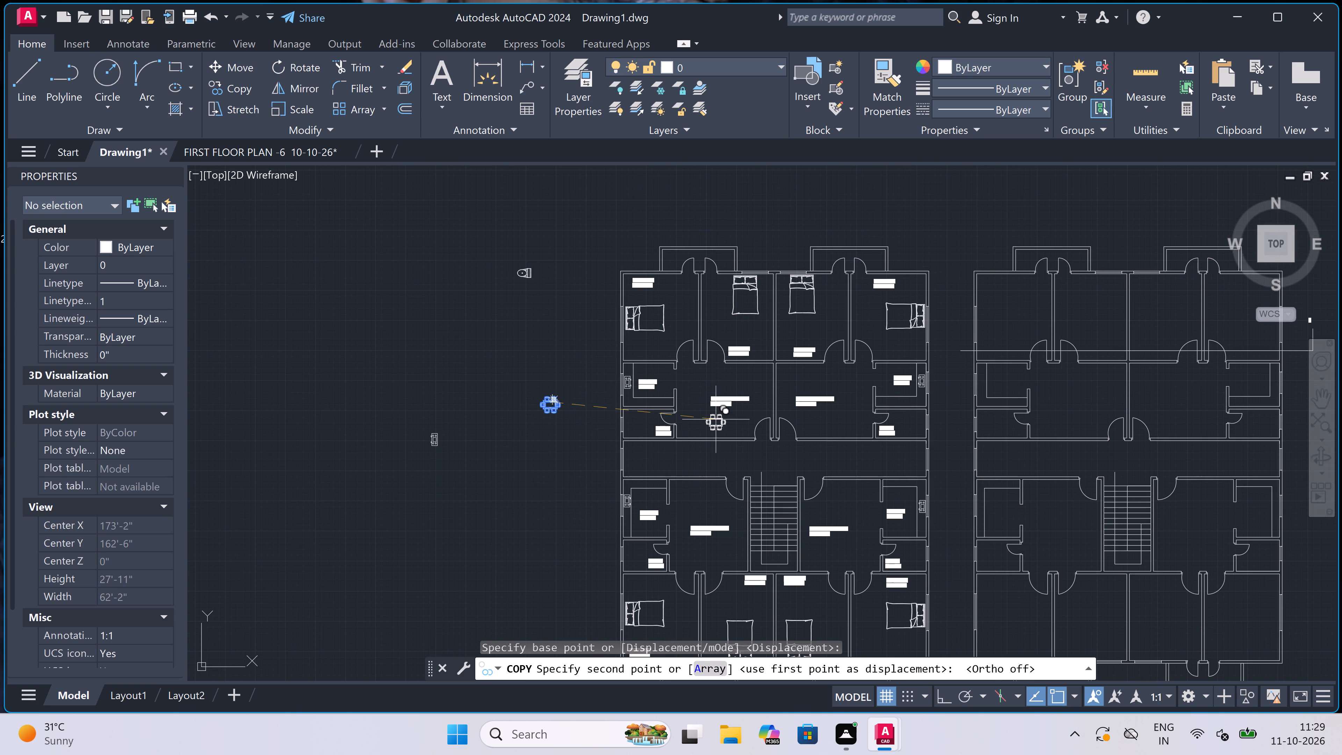
scroll(729, 401, "up", 1)
scroll(783, 364, "up", 3)
left_click(771, 361)
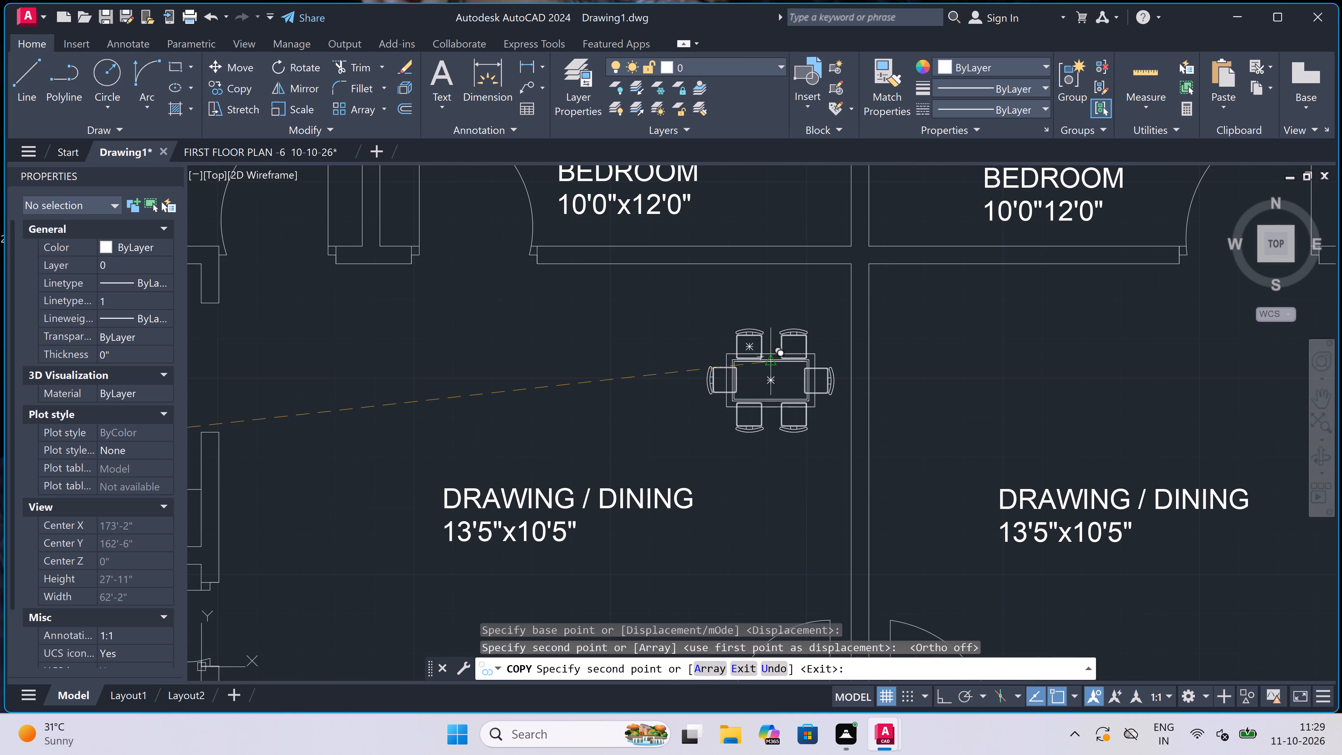
Place another copy of the dining set in the east 13'5"x10'5" DRAWING / DINING room, level with the first beside the party wall.
scroll(514, 401, "down", 4)
scroll(554, 400, "up", 3)
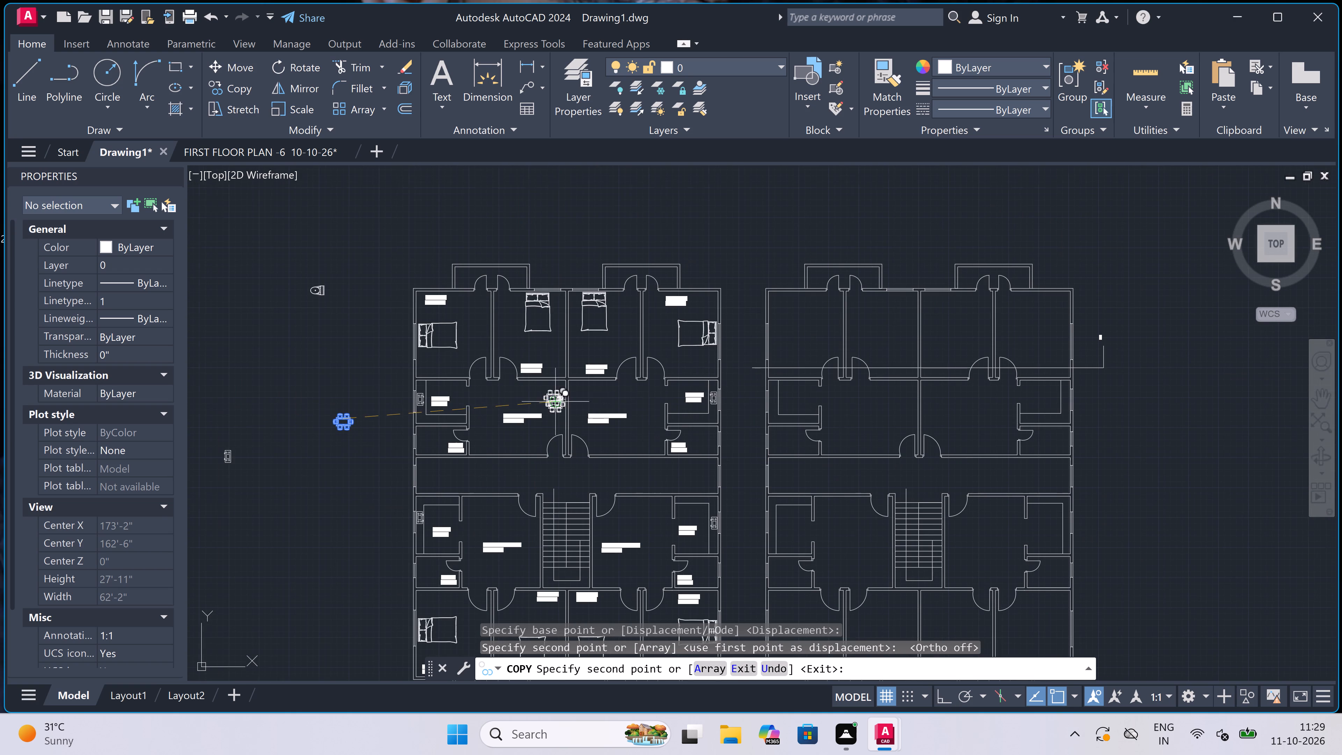
scroll(554, 400, "down", 1)
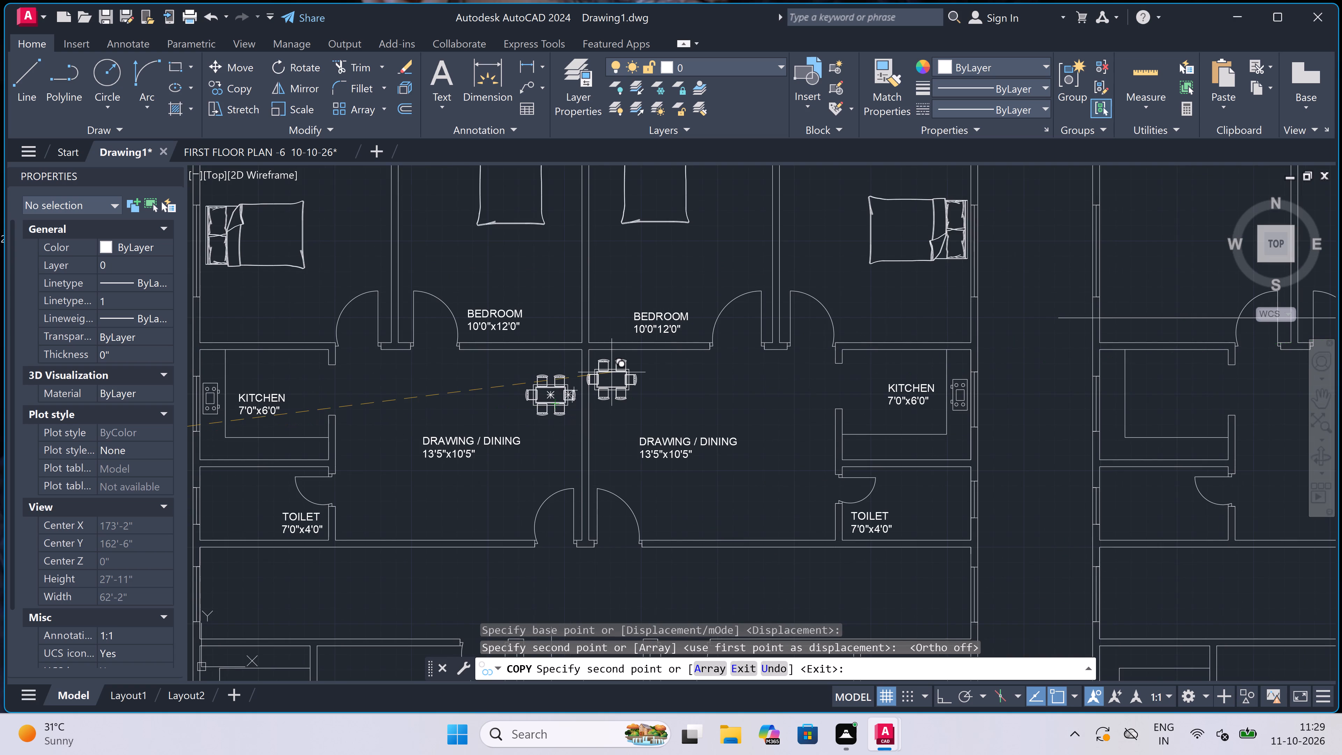
scroll(620, 372, "up", 2)
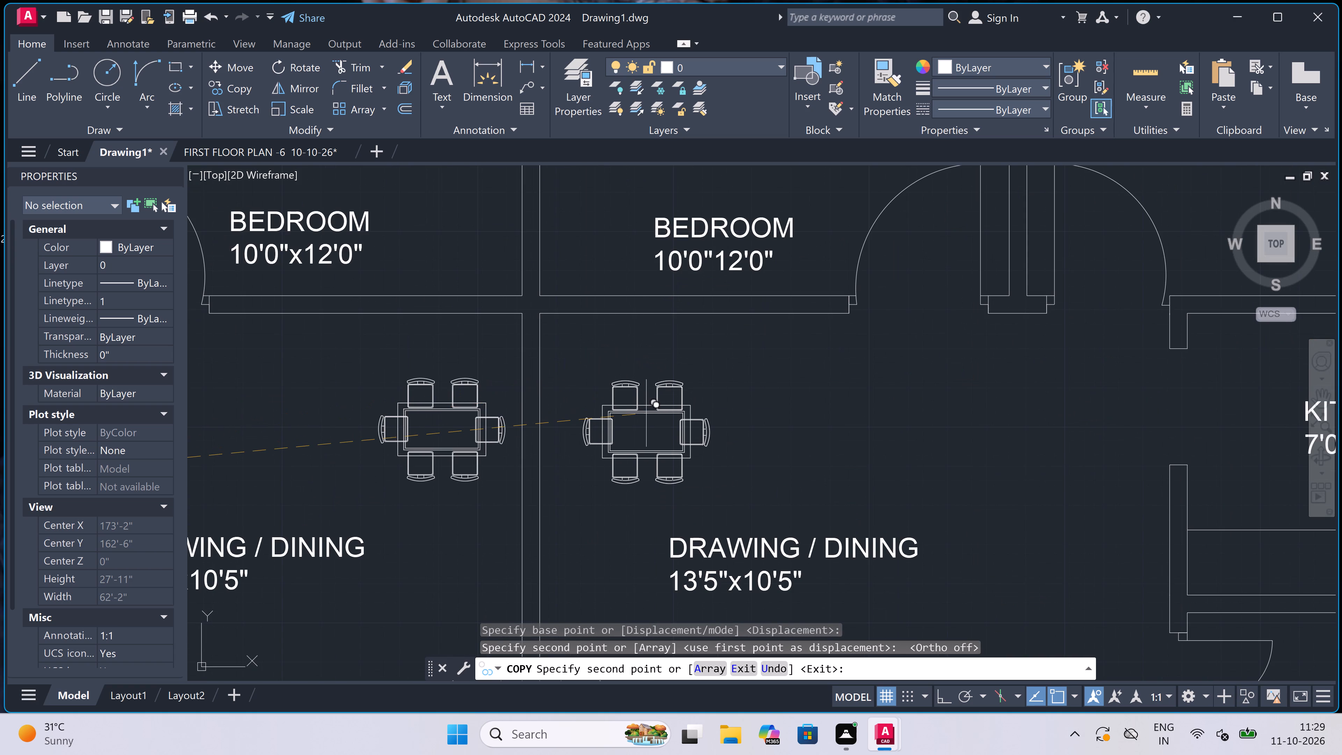
left_click(646, 412)
Place dining set copies in both 10'6"x12'9" DINING / DRAWING rooms, near the north corners on the kitchen sides.
scroll(606, 360, "down", 6)
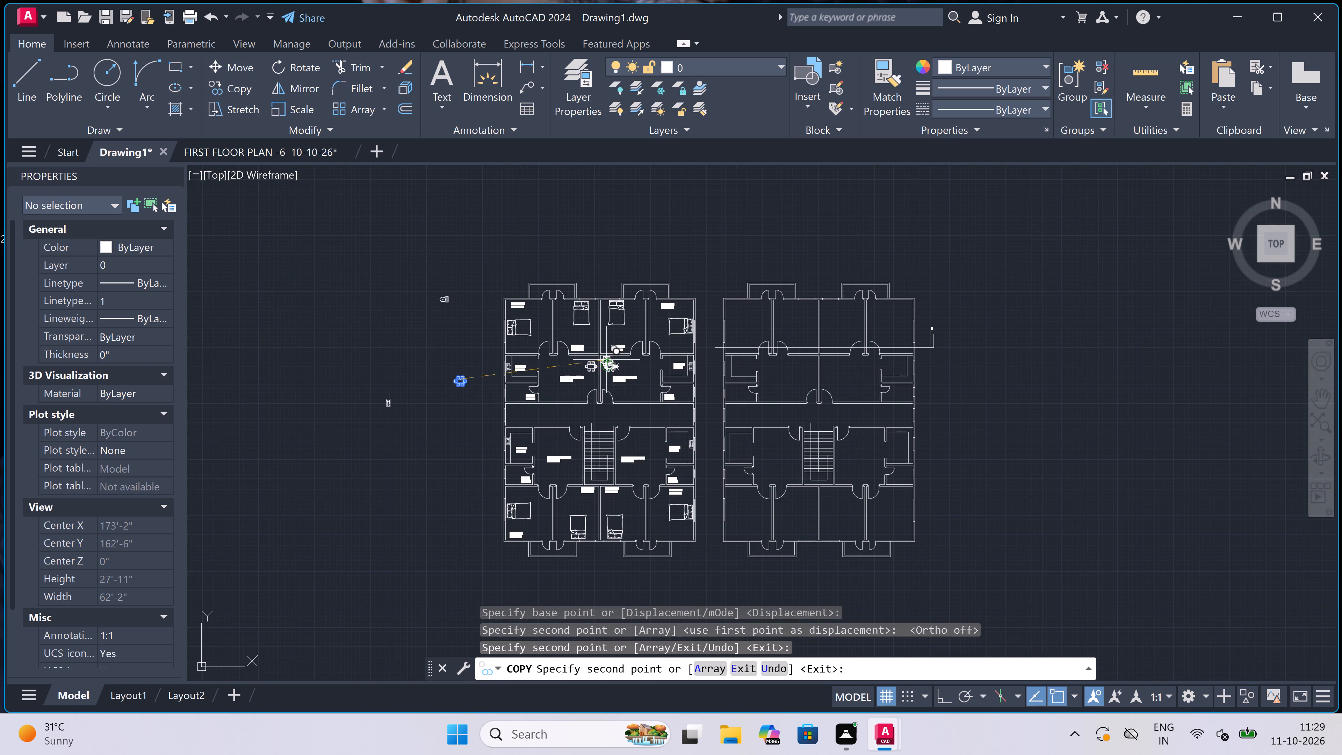
scroll(554, 480, "up", 3)
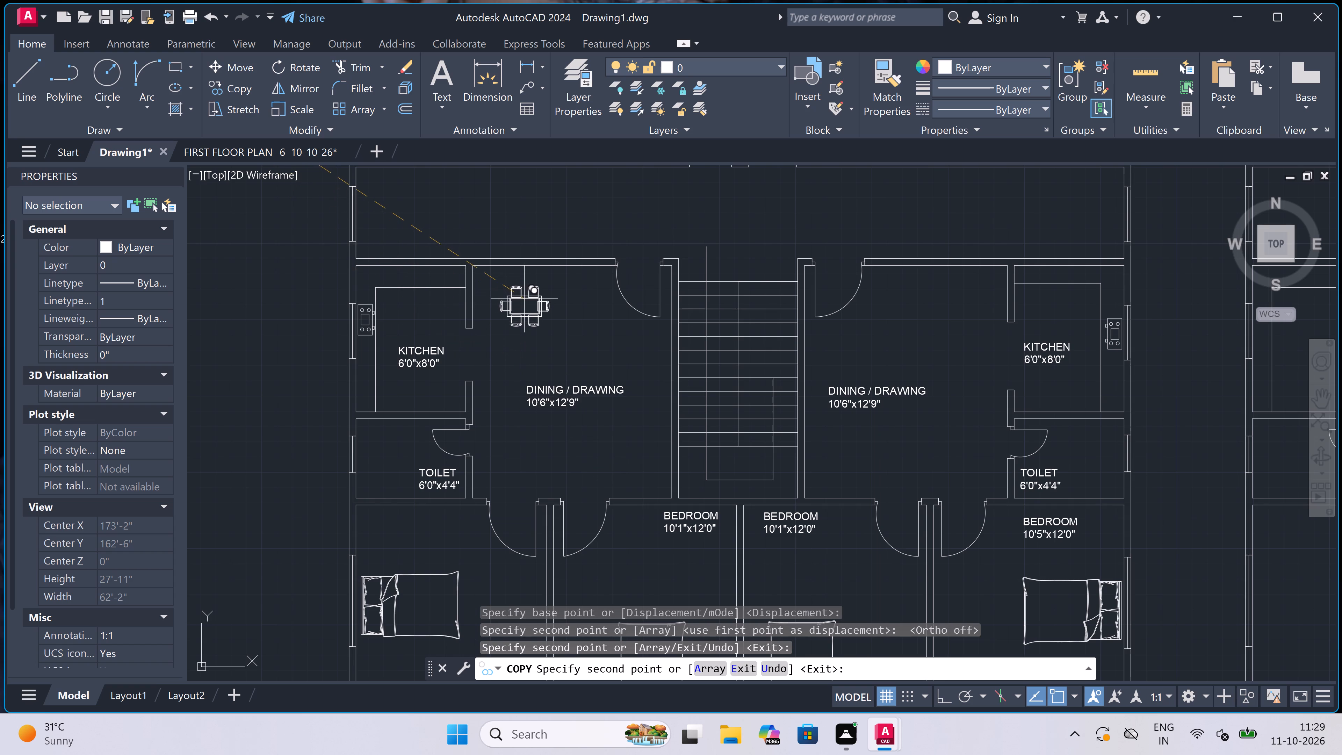
left_click(526, 303)
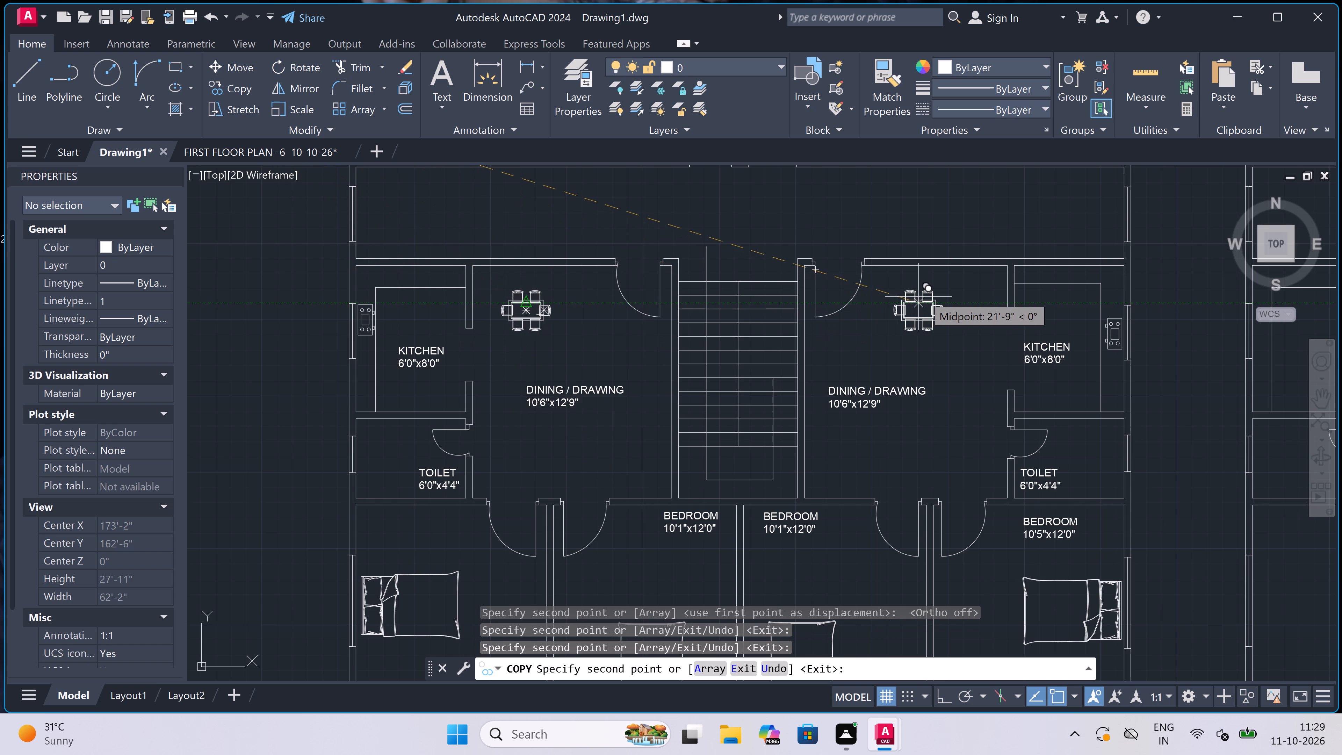
left_click(938, 294)
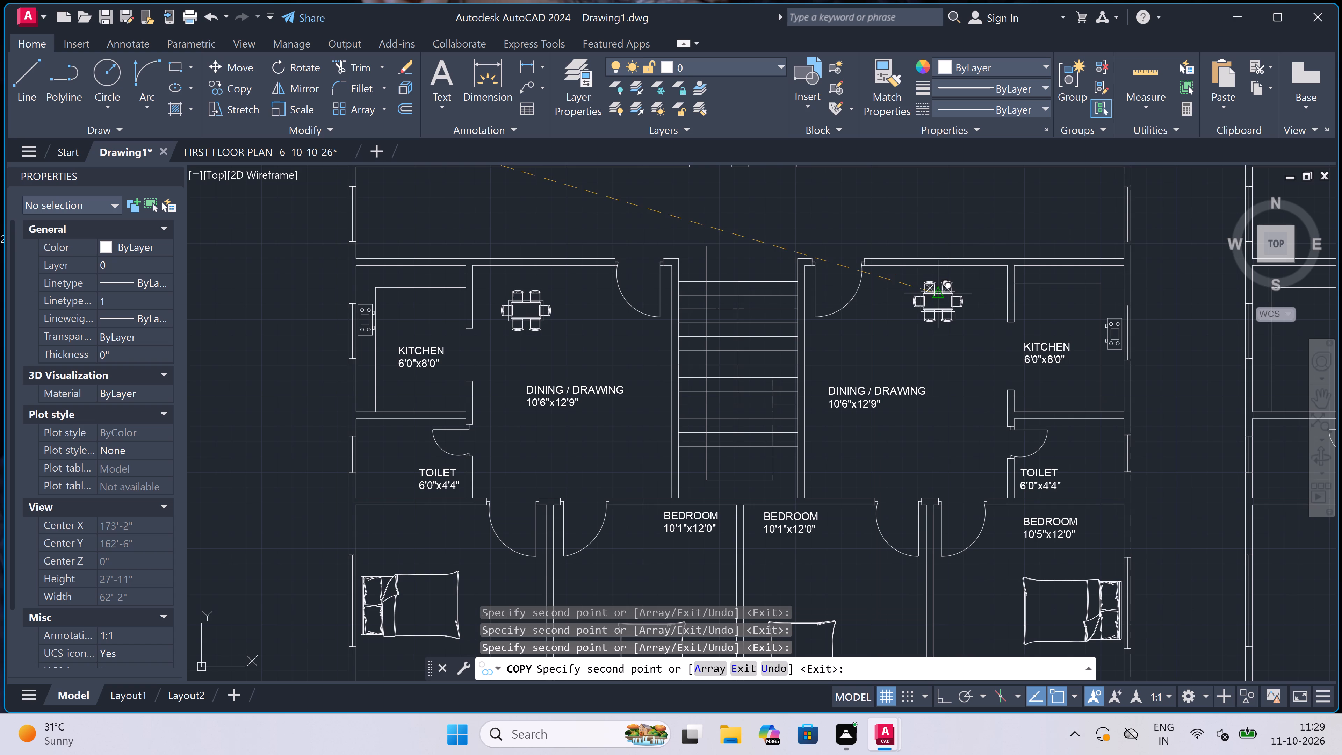
key("Escape")
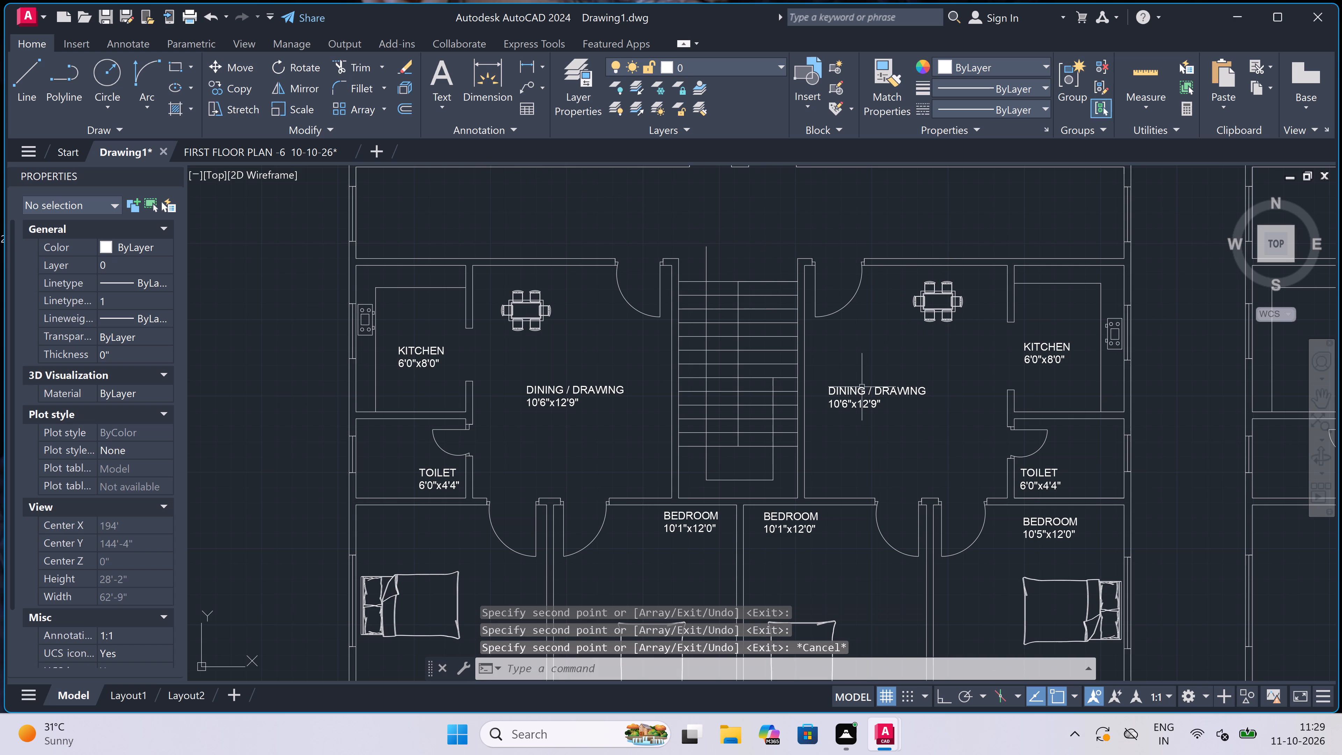
Move both 10'6"x12'9" DINING / DRAWING labels further south and closer to their adjoining toilets.
left_click(862, 388)
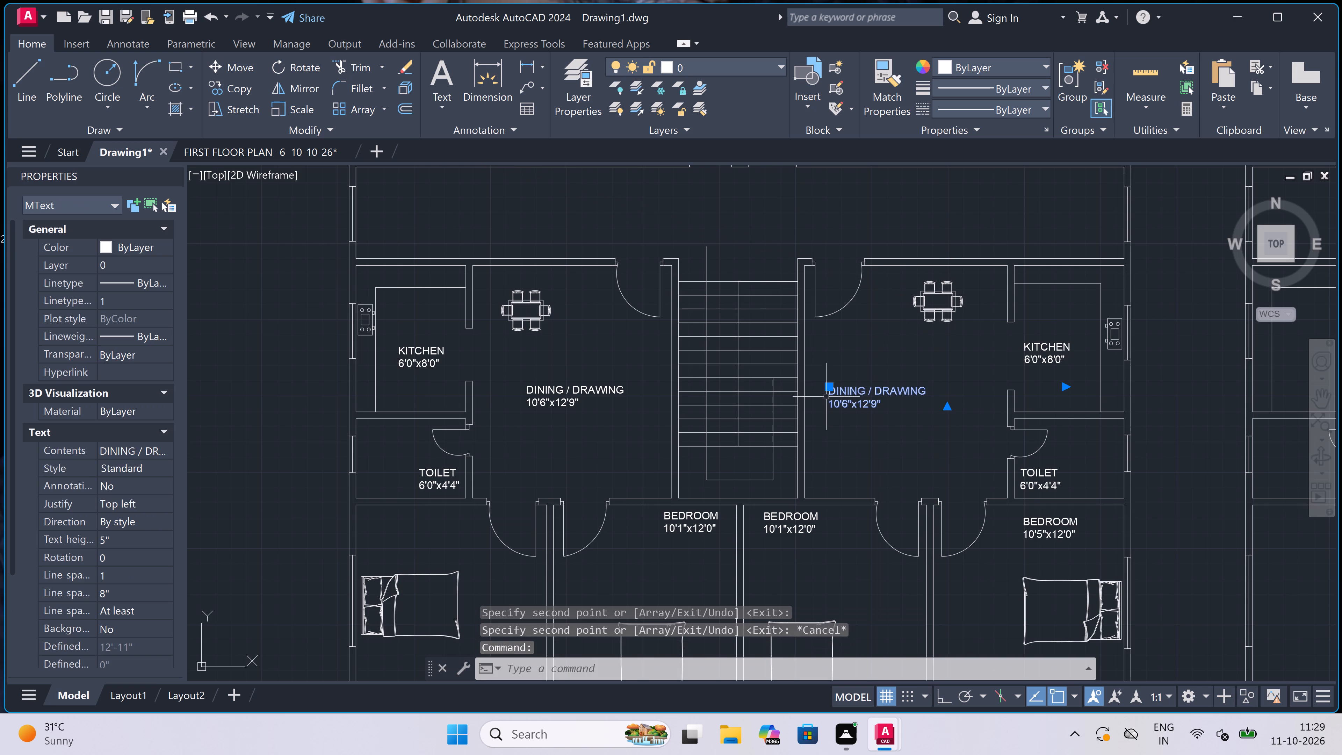
left_click(829, 389)
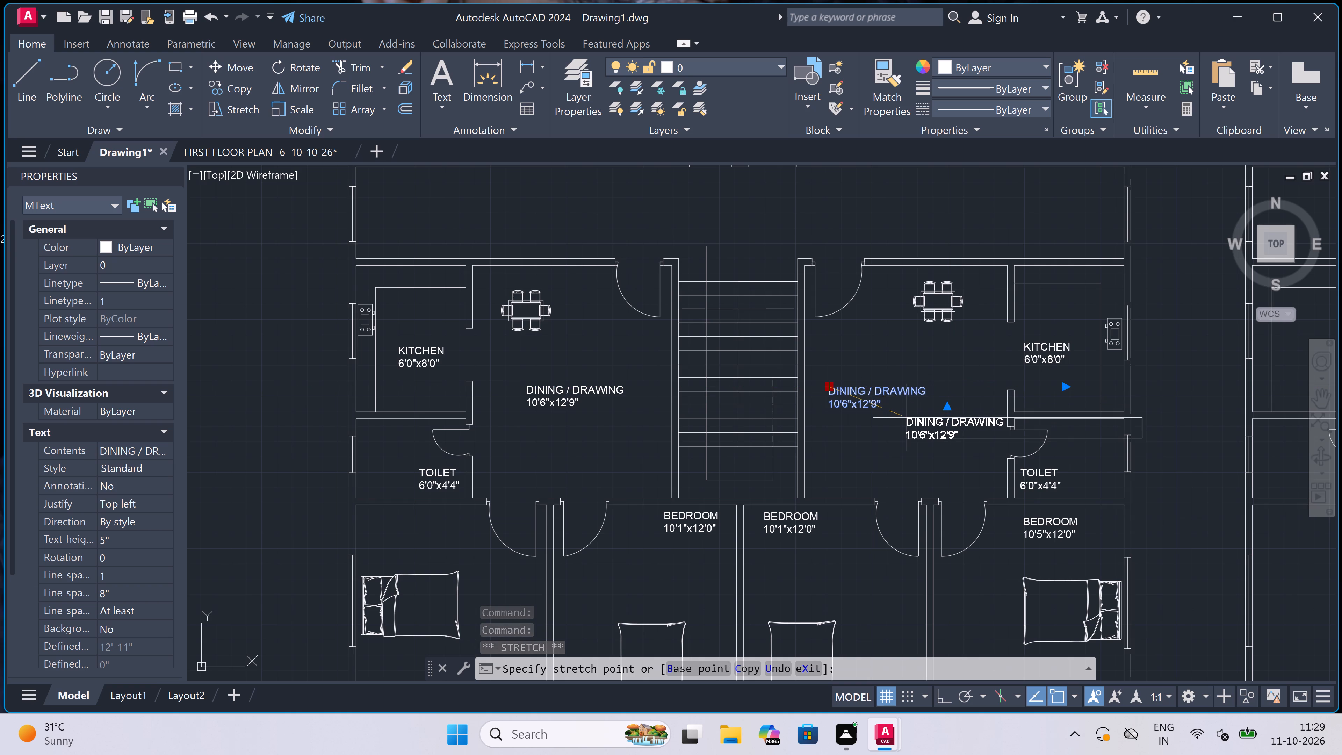
left_click(902, 419)
key("Escape")
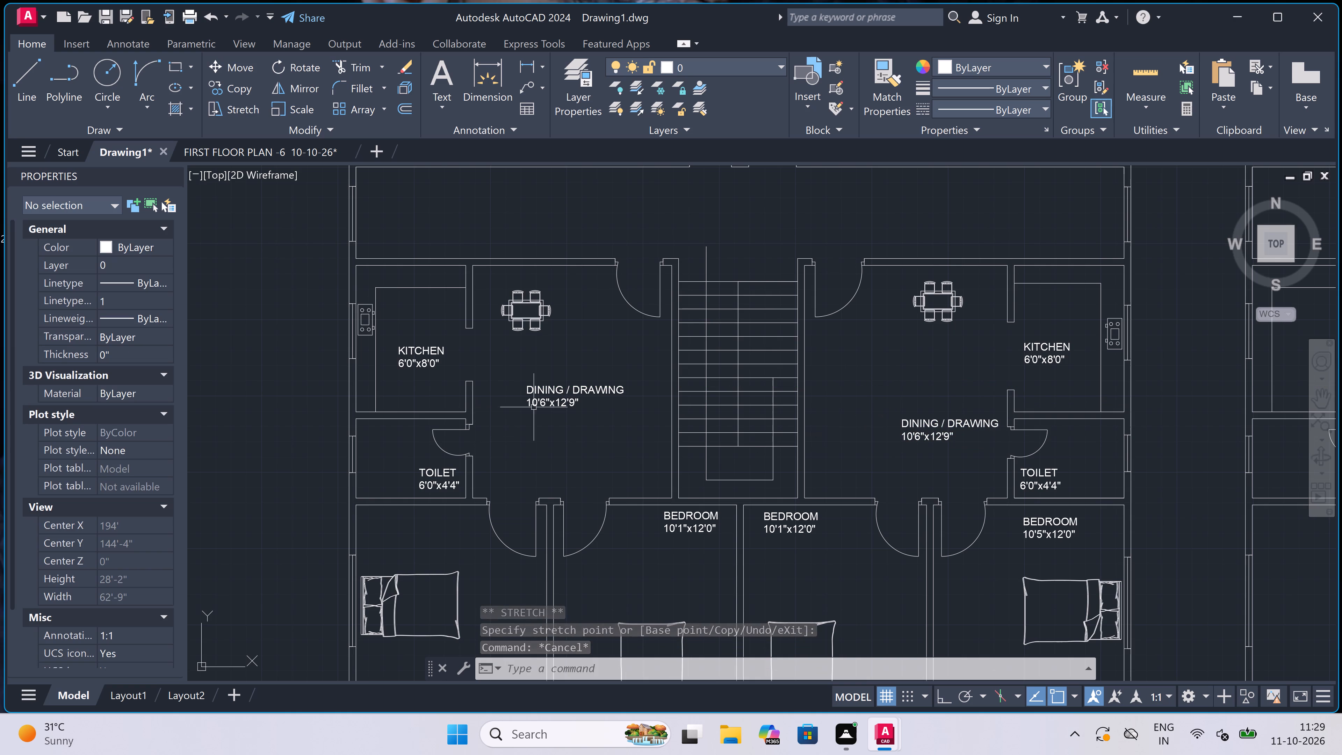
left_click(549, 388)
left_click(530, 383)
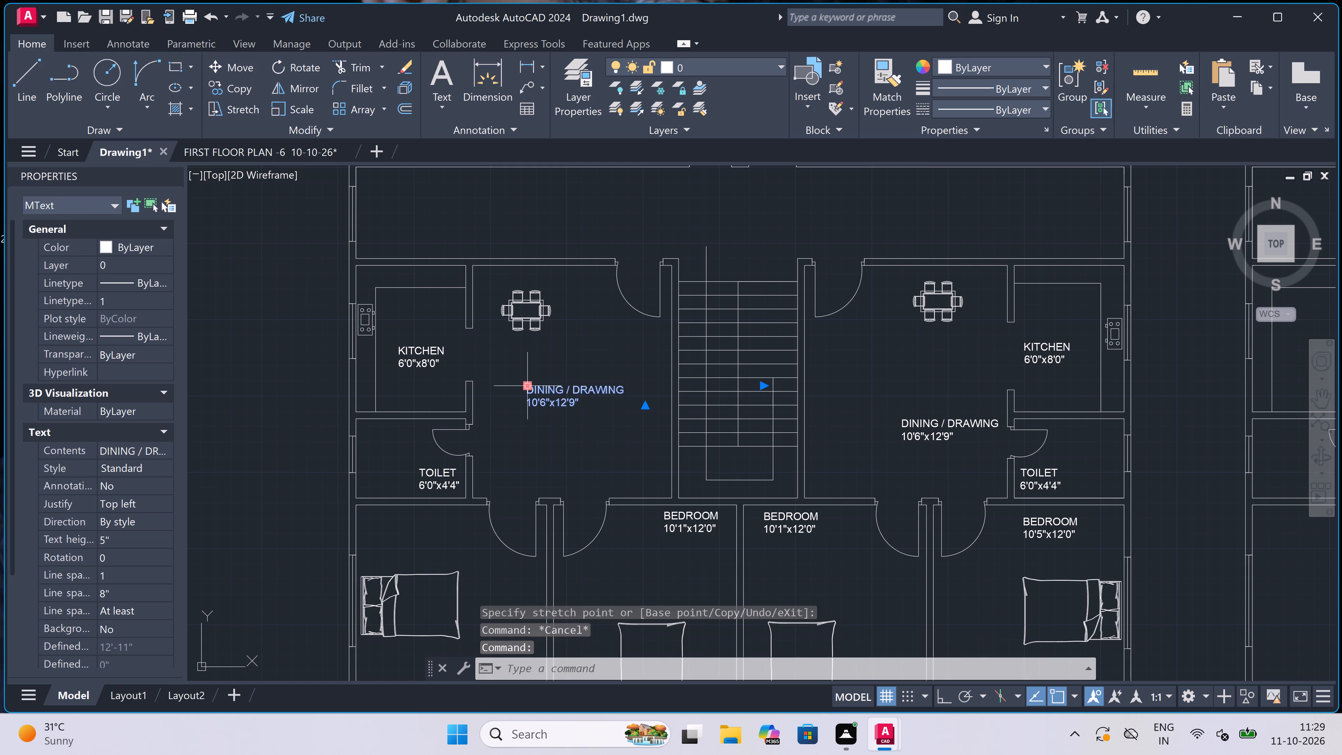
left_click(490, 419)
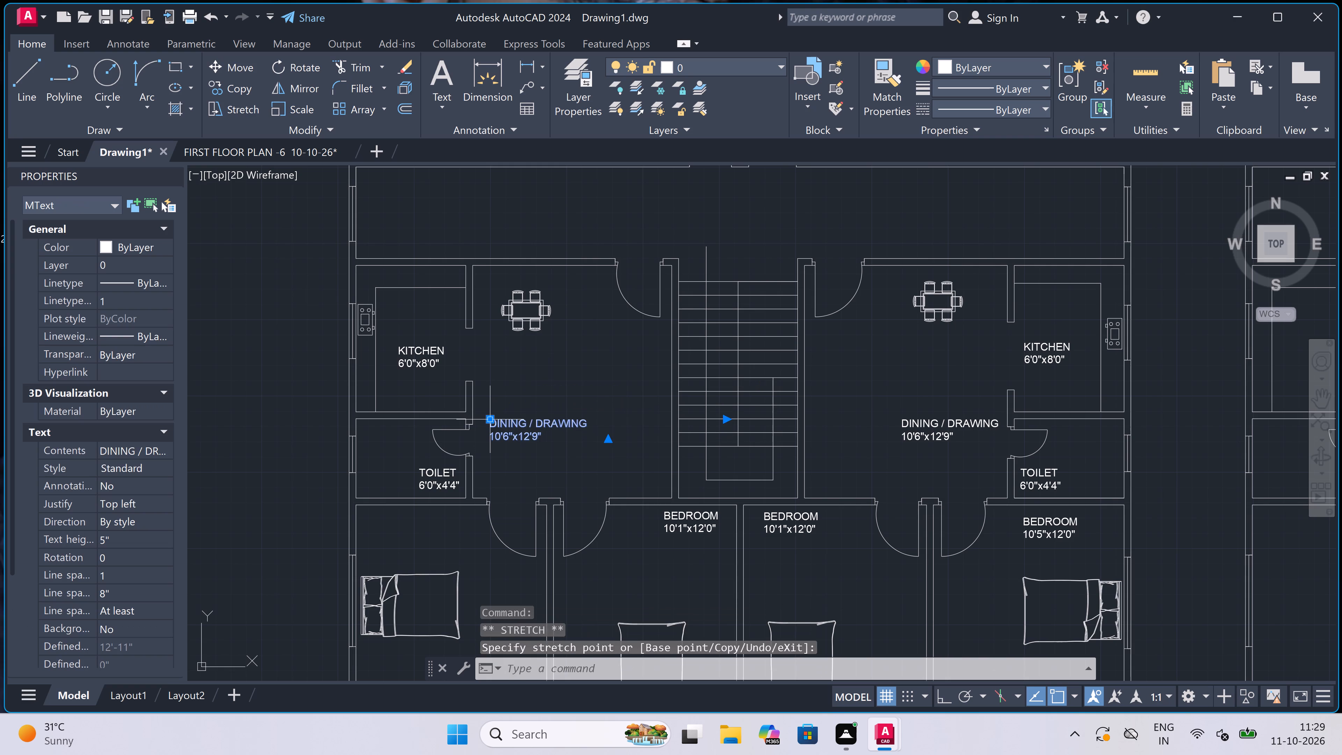
key("Escape")
Erase the loose source stove and dining set west of the furnished floor plan.
scroll(604, 411, "down", 1)
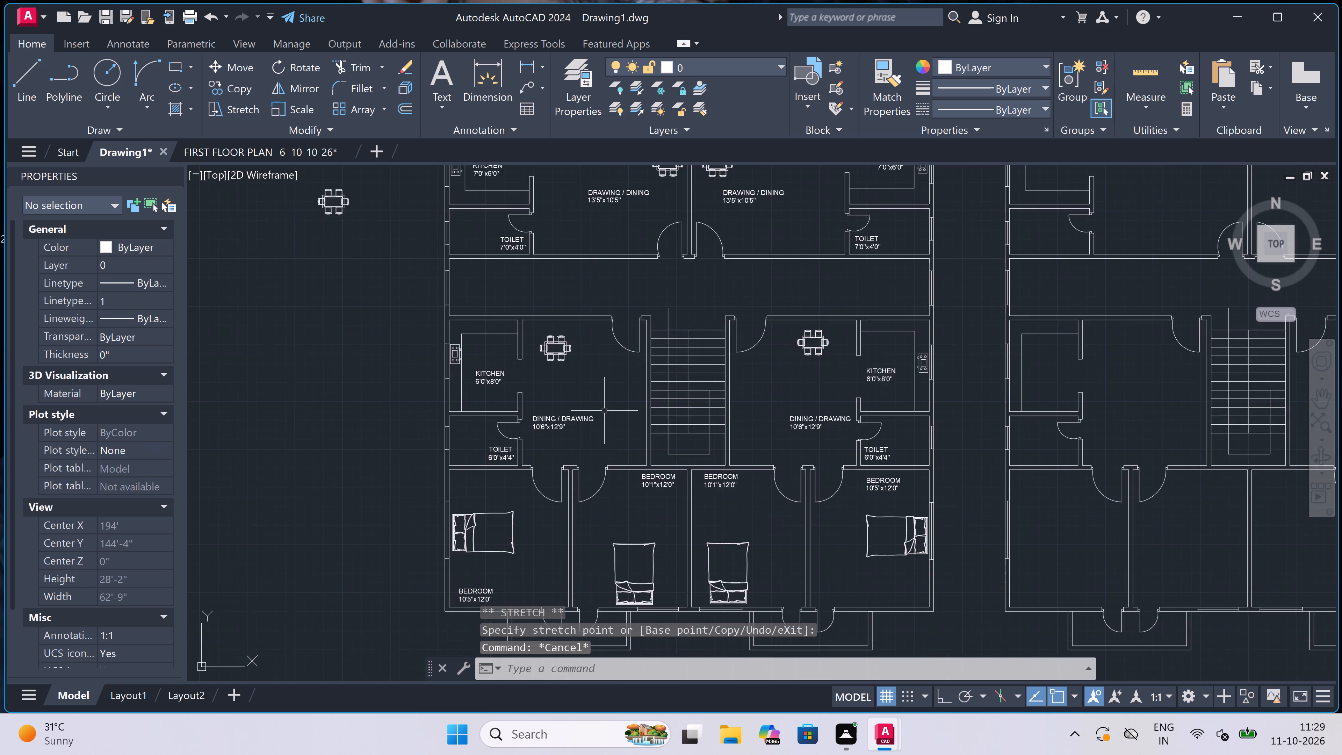
scroll(604, 411, "down", 3)
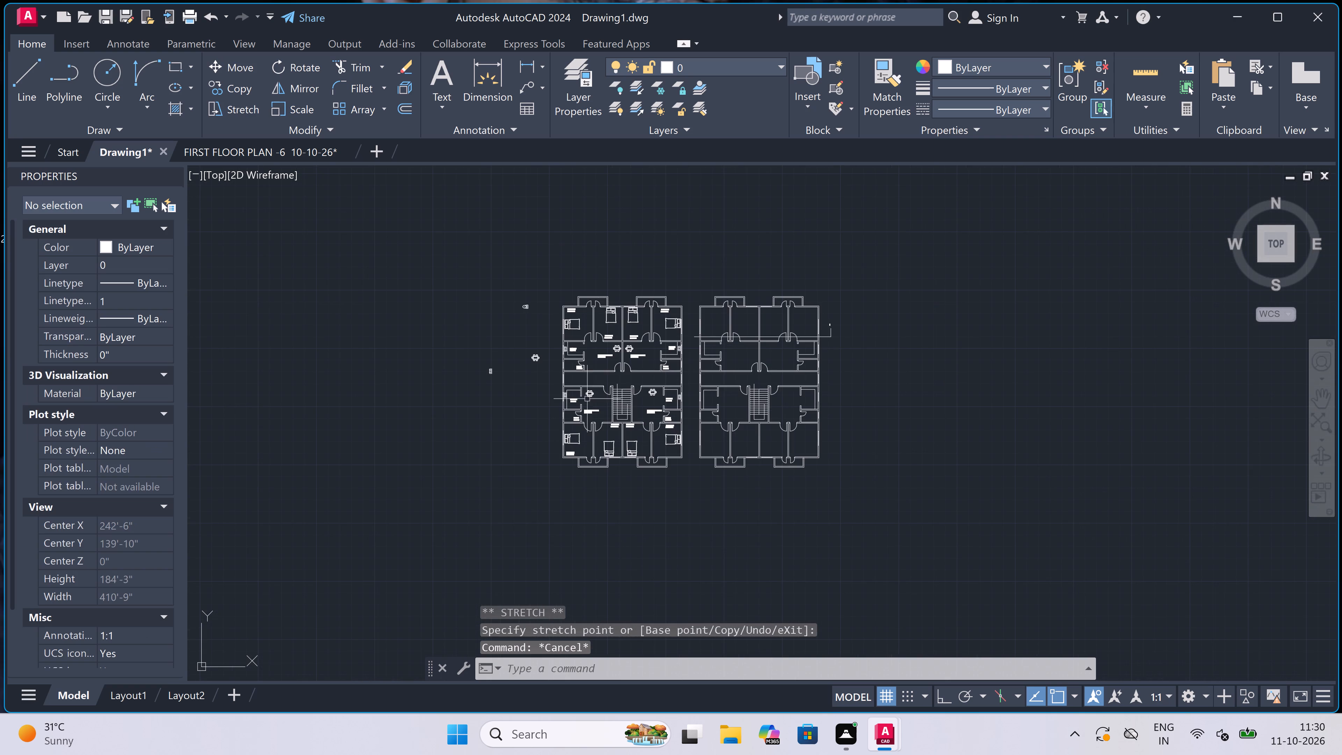
scroll(533, 371, "up", 3)
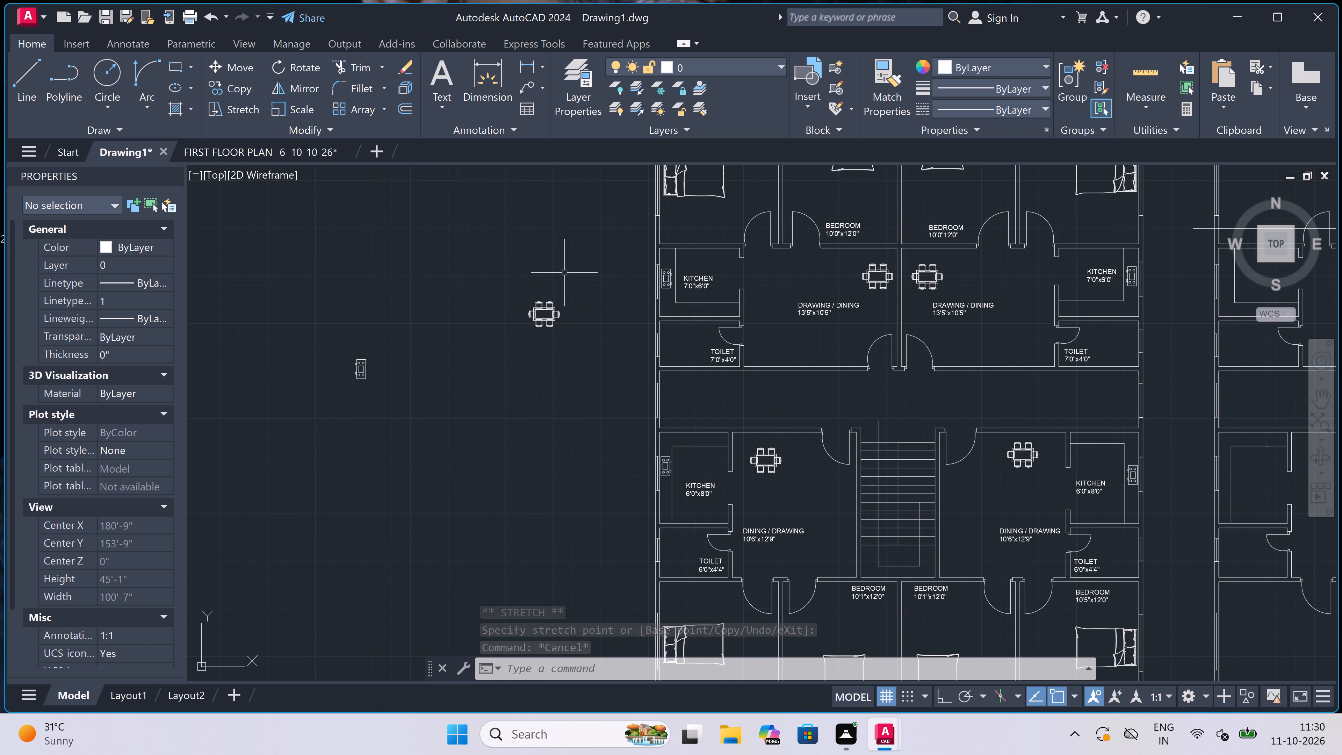
left_click(577, 273)
left_click(341, 442)
scroll(341, 442, "down", 1)
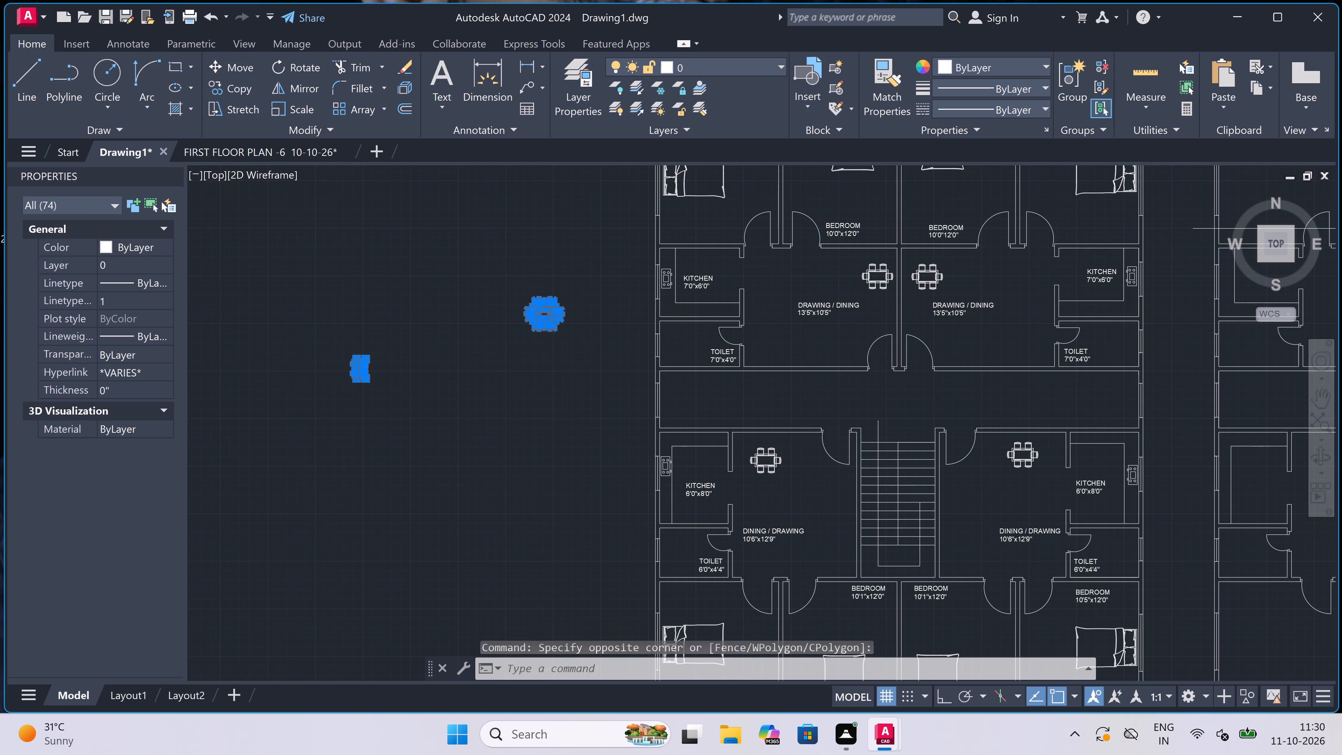
scroll(341, 442, "down", 1)
scroll(362, 339, "up", 1)
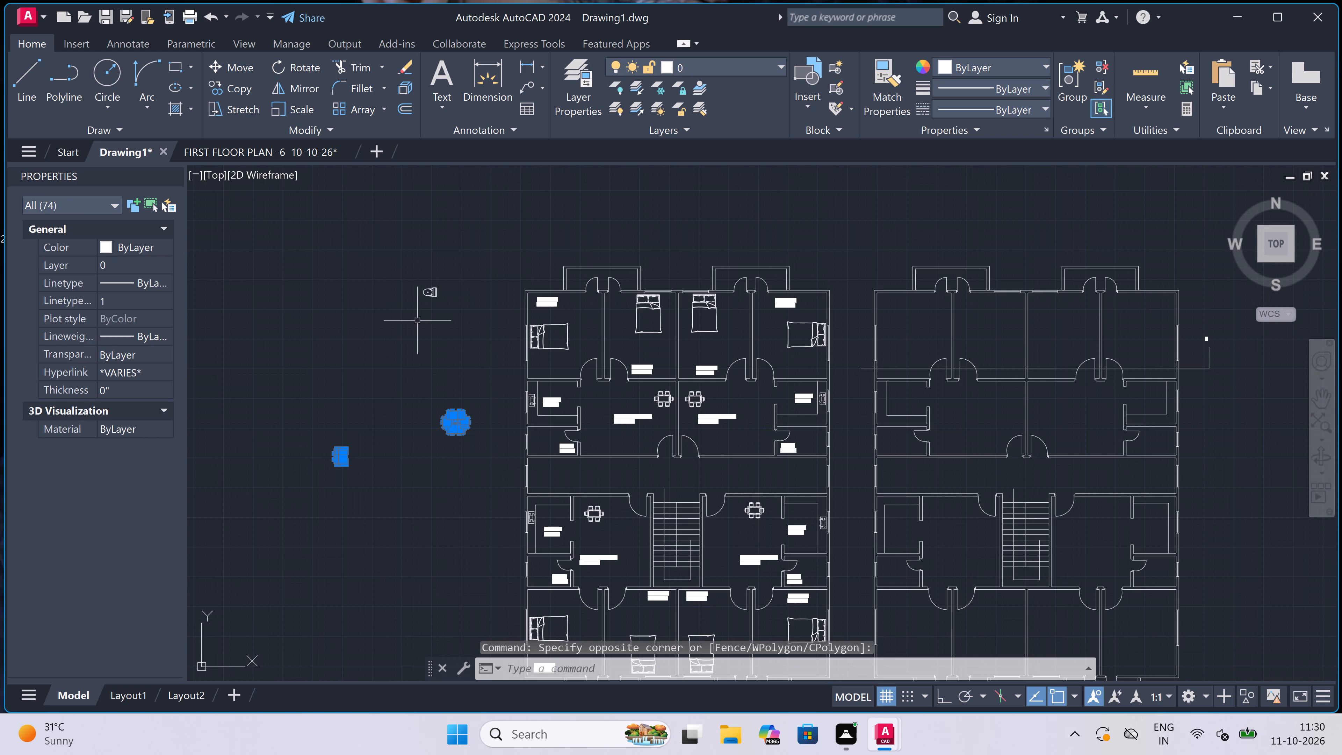
key("Delete")
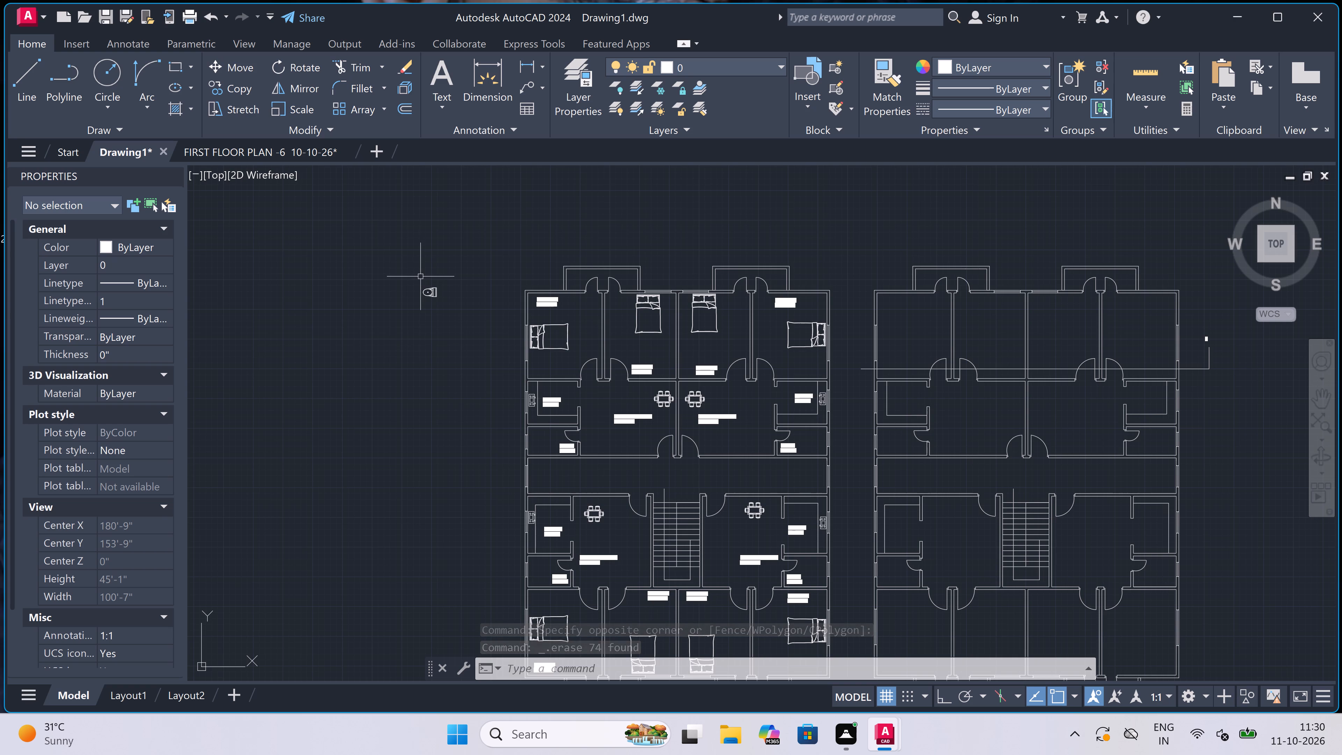
Scale the loose source WC northwest of the furnished floor plan up slightly about a point on its body.
scroll(420, 276, "up", 2)
left_click_drag(502, 285, 503, 296)
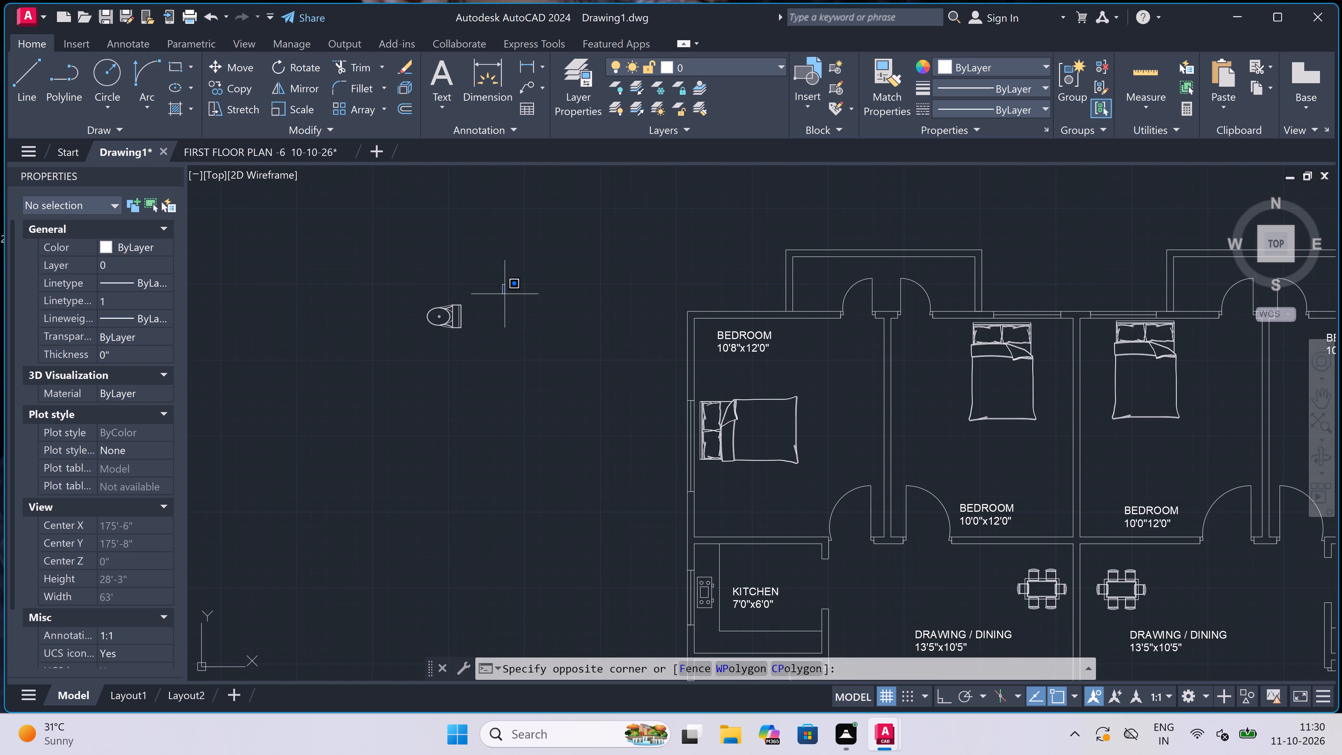
left_click(384, 385)
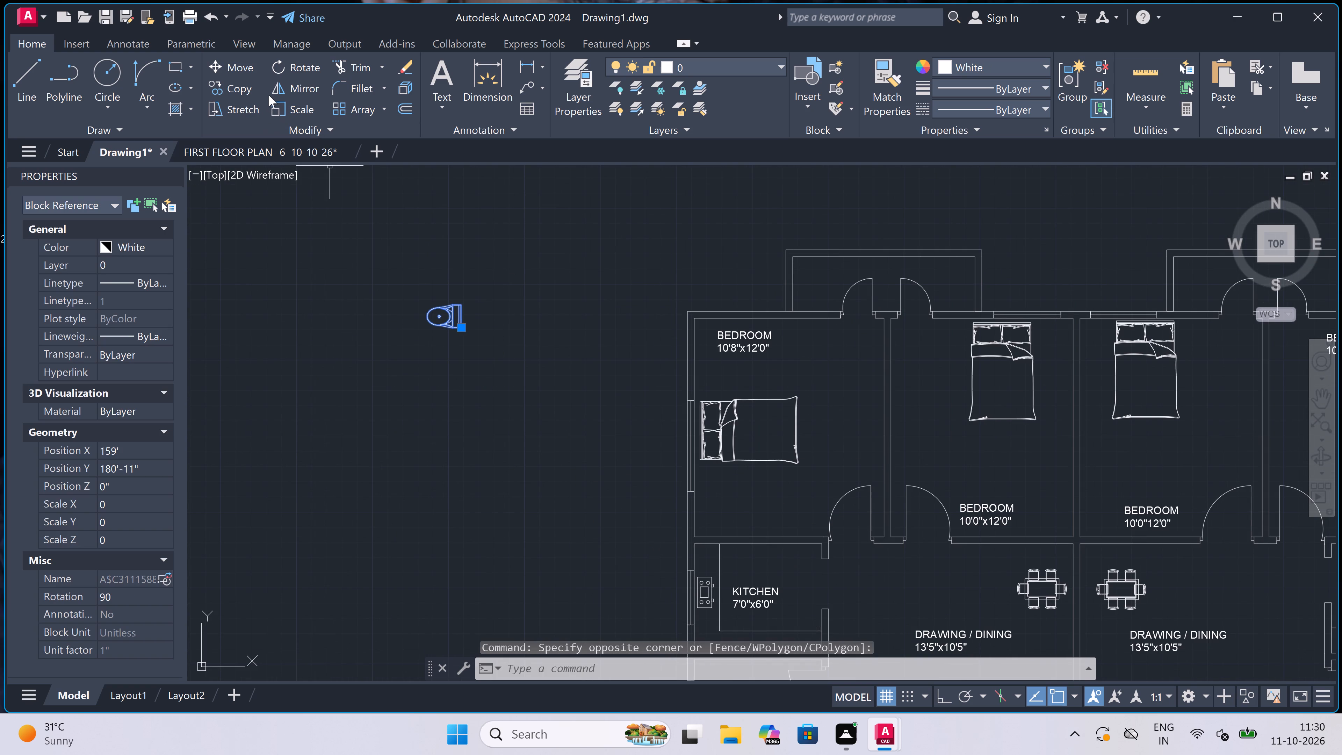
left_click(305, 106)
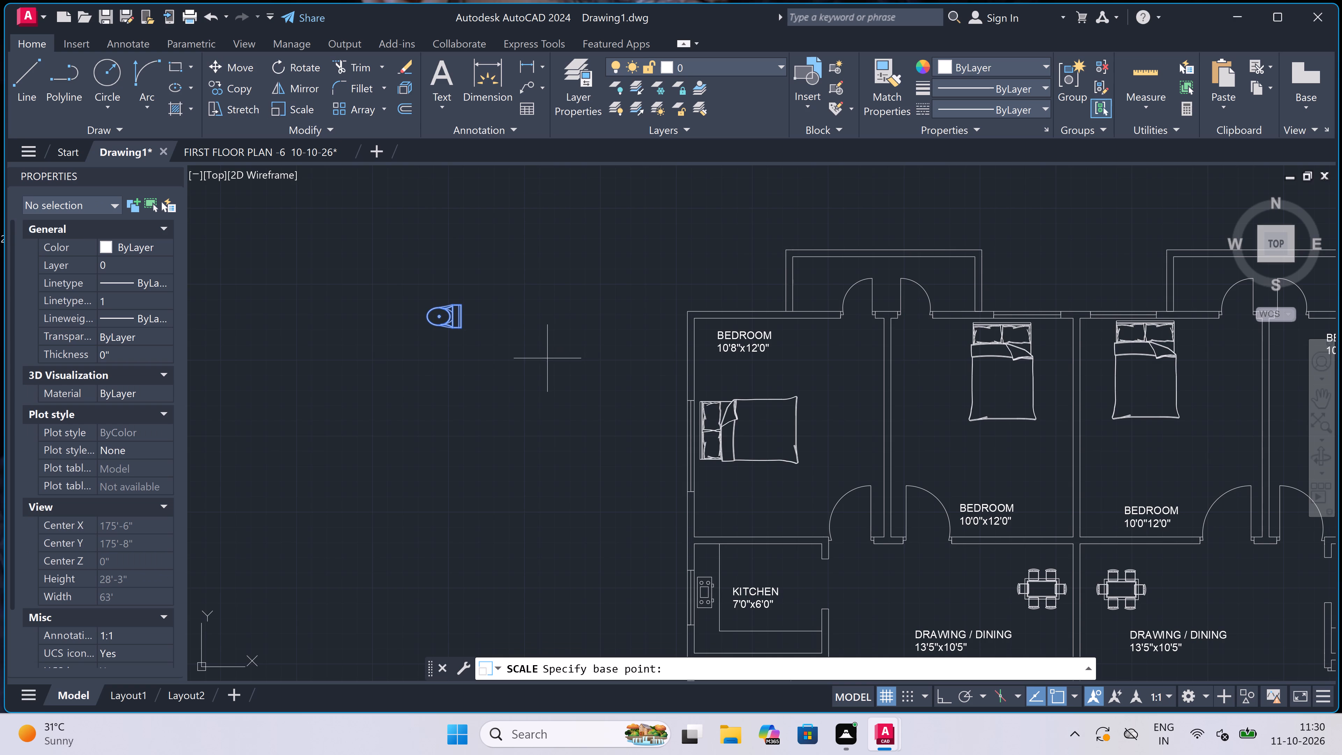
left_click(448, 318)
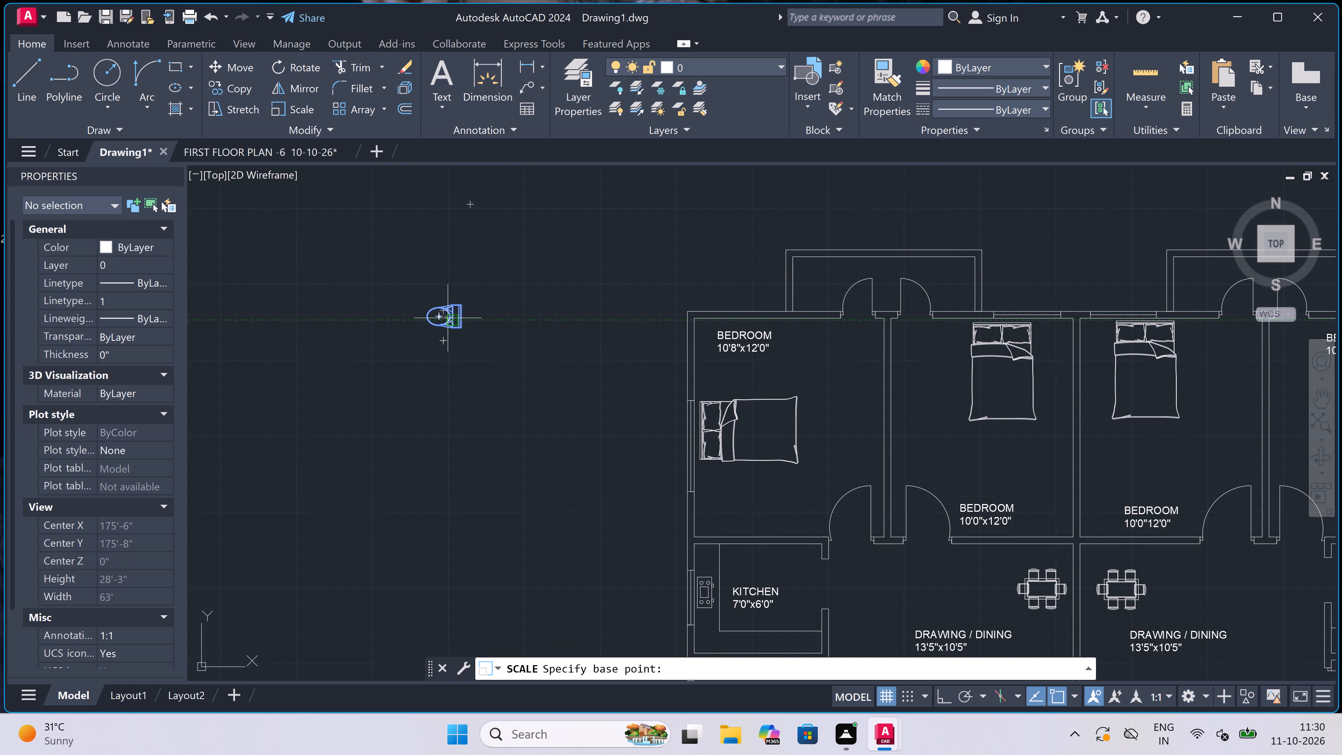
scroll(448, 318, "down", 1)
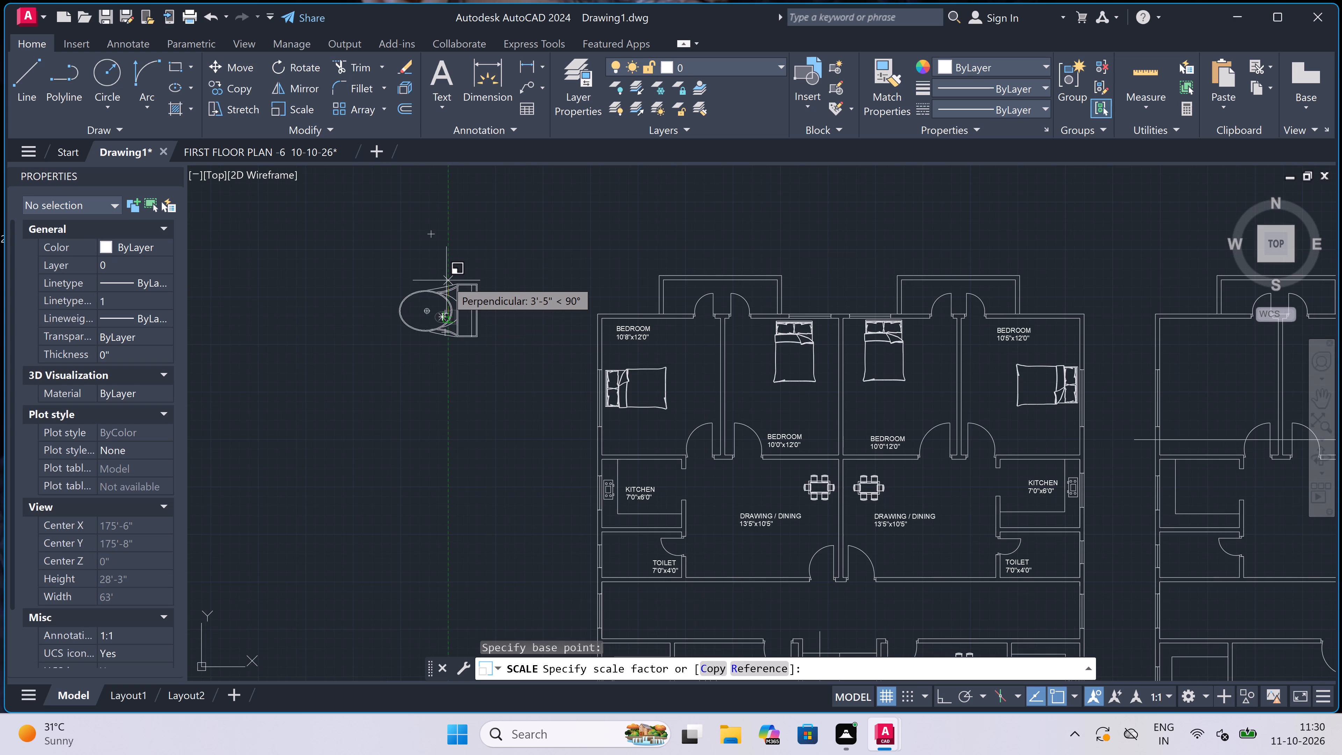
scroll(446, 280, "up", 2)
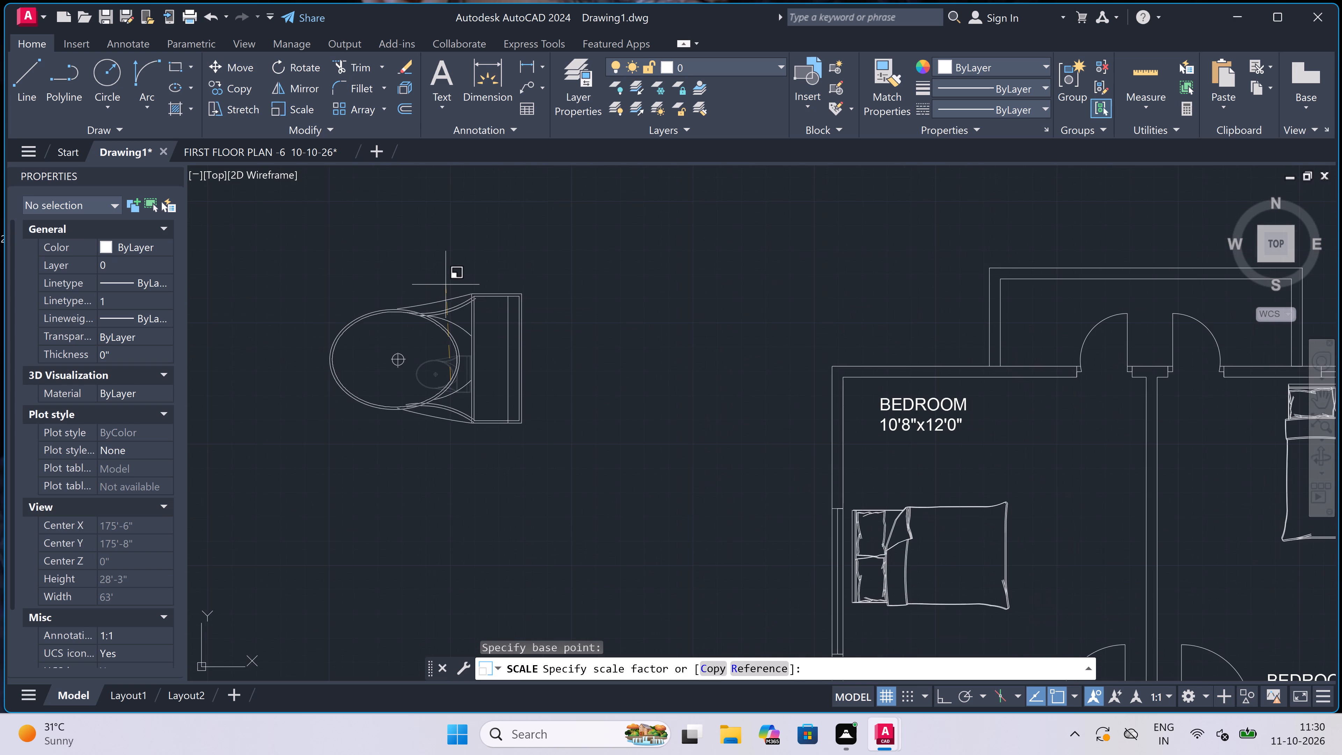
scroll(445, 339, "up", 2)
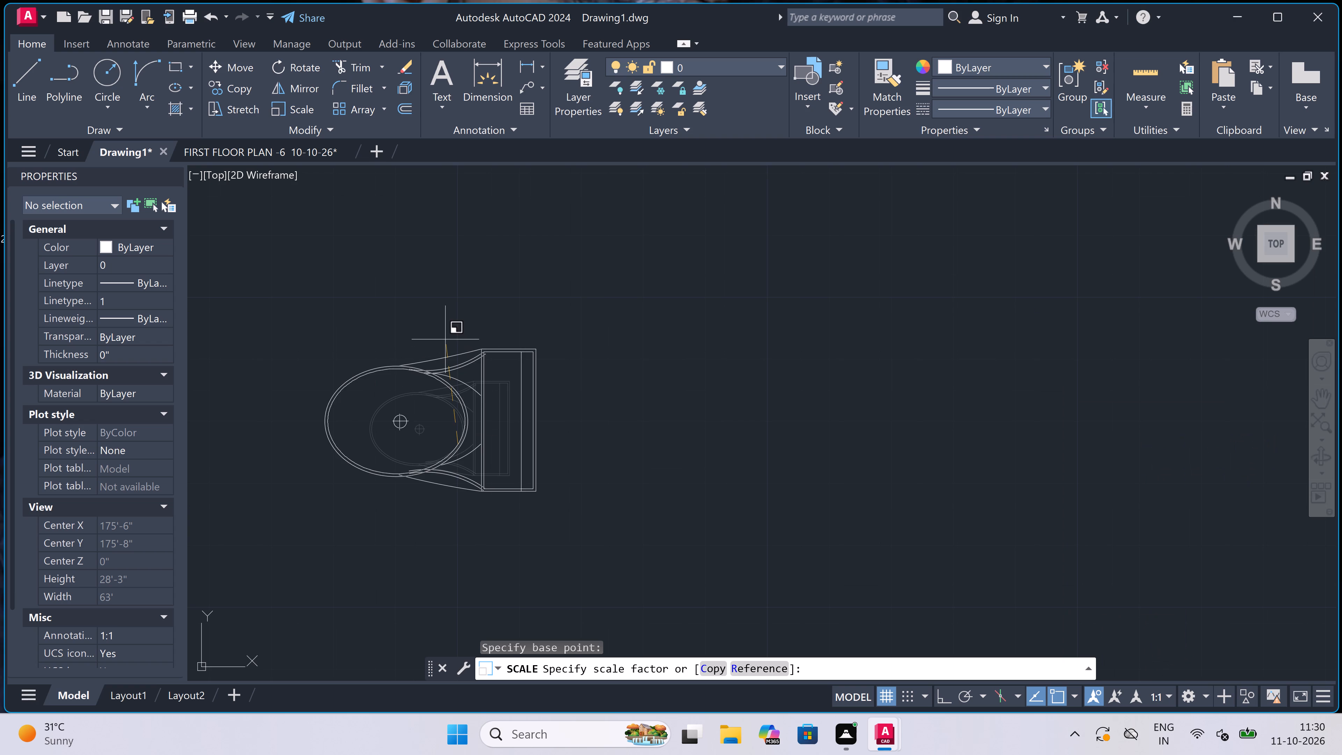
left_click(443, 368)
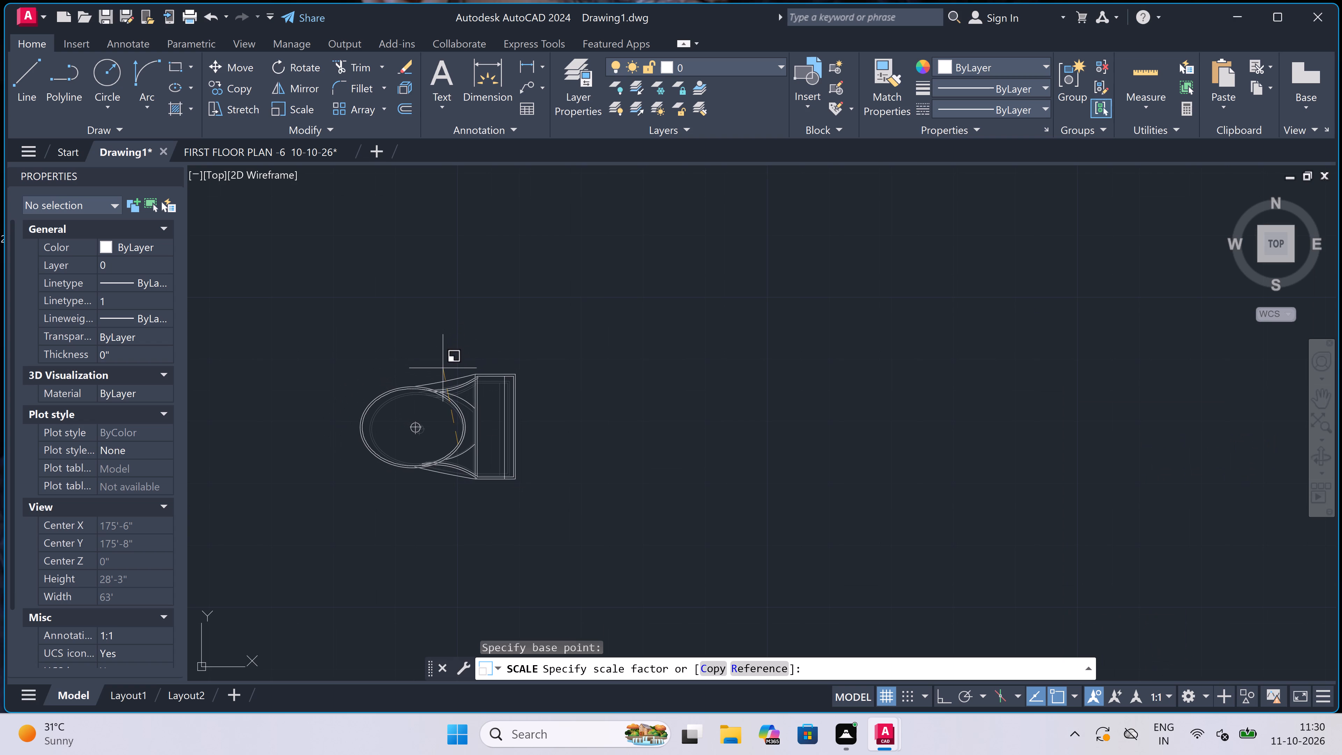
Copy the enlarged WC by its tank's back edge into the east 7'0"x4'0" TOILET, backed against the east window wall.
left_click(545, 358)
left_click(389, 488)
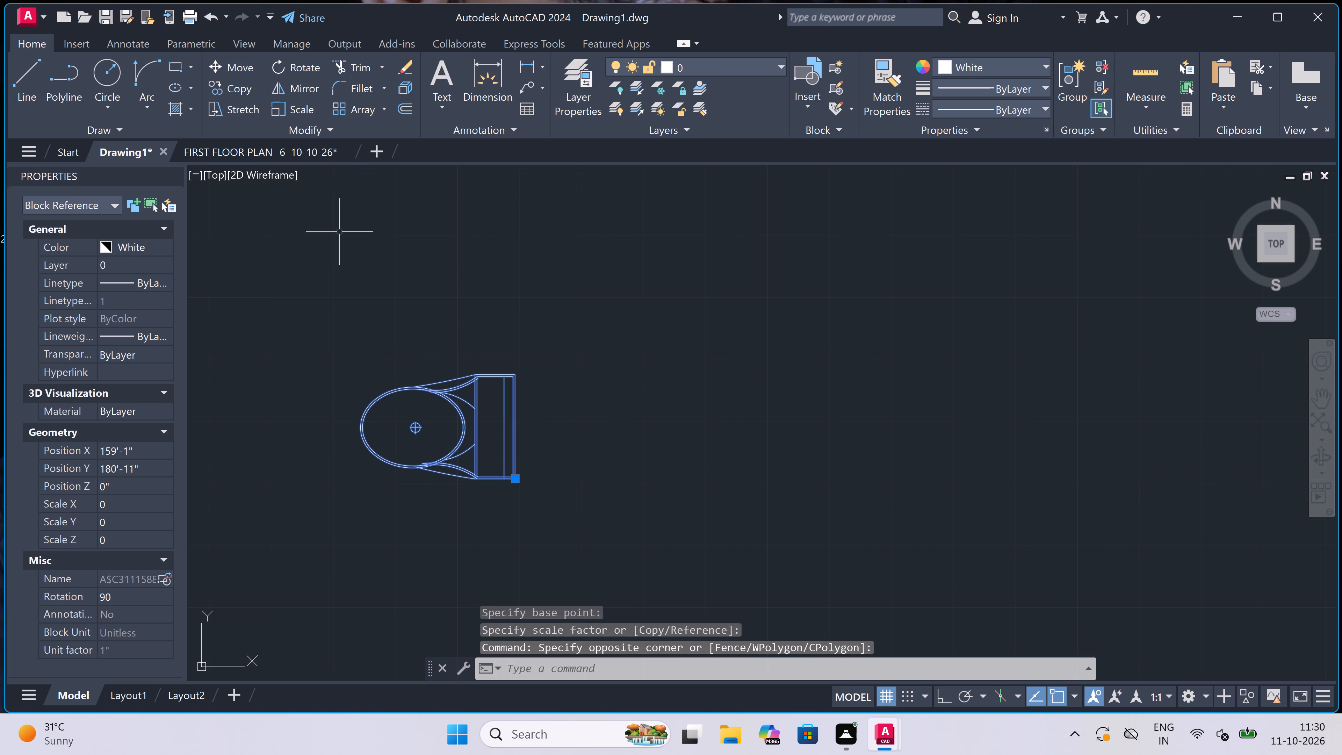
left_click(241, 91)
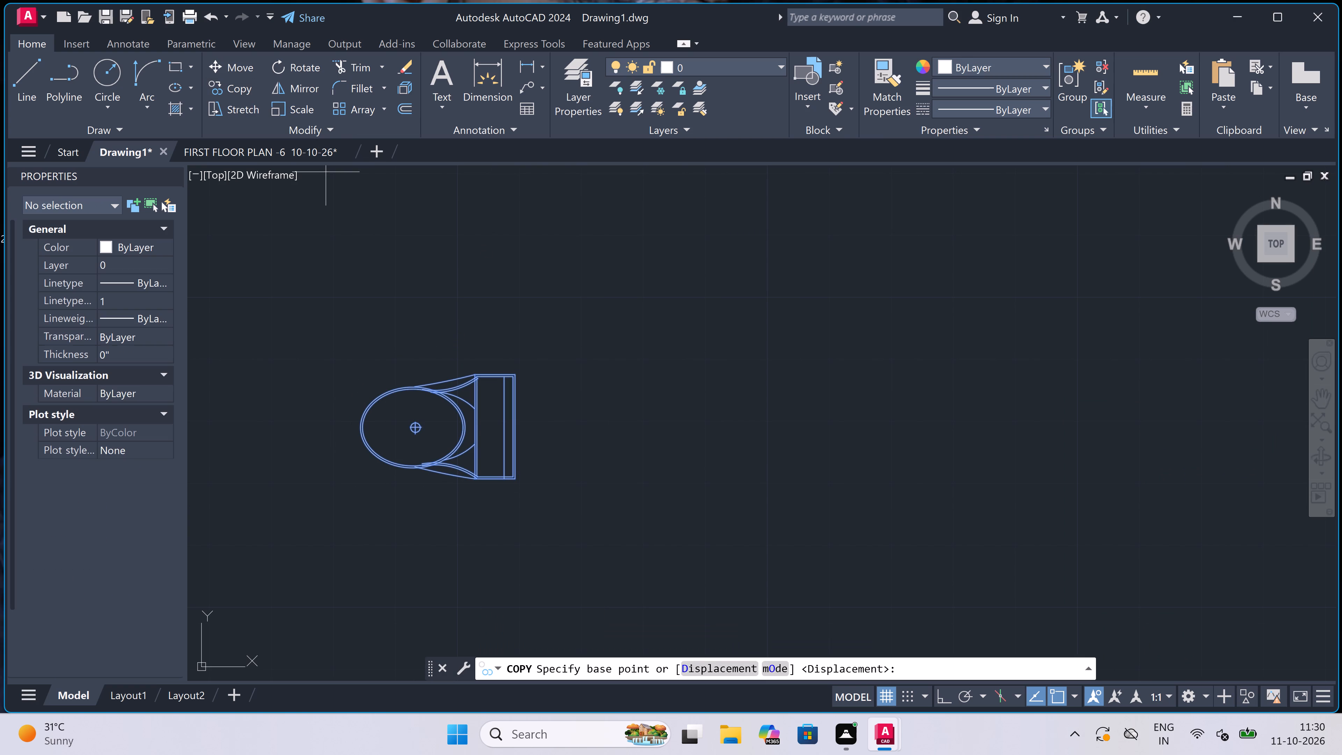
double_click(517, 425)
scroll(552, 383, "down", 5)
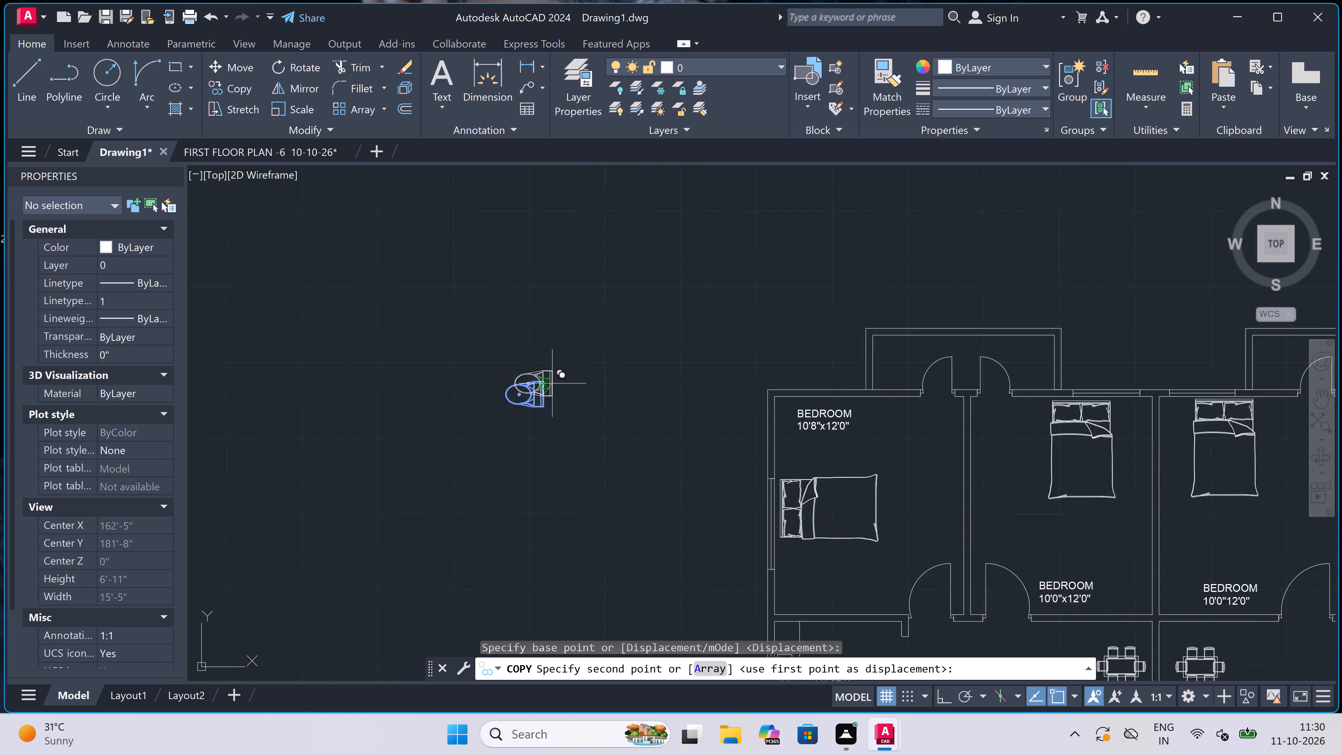
scroll(552, 383, "down", 3)
scroll(710, 466, "up", 3)
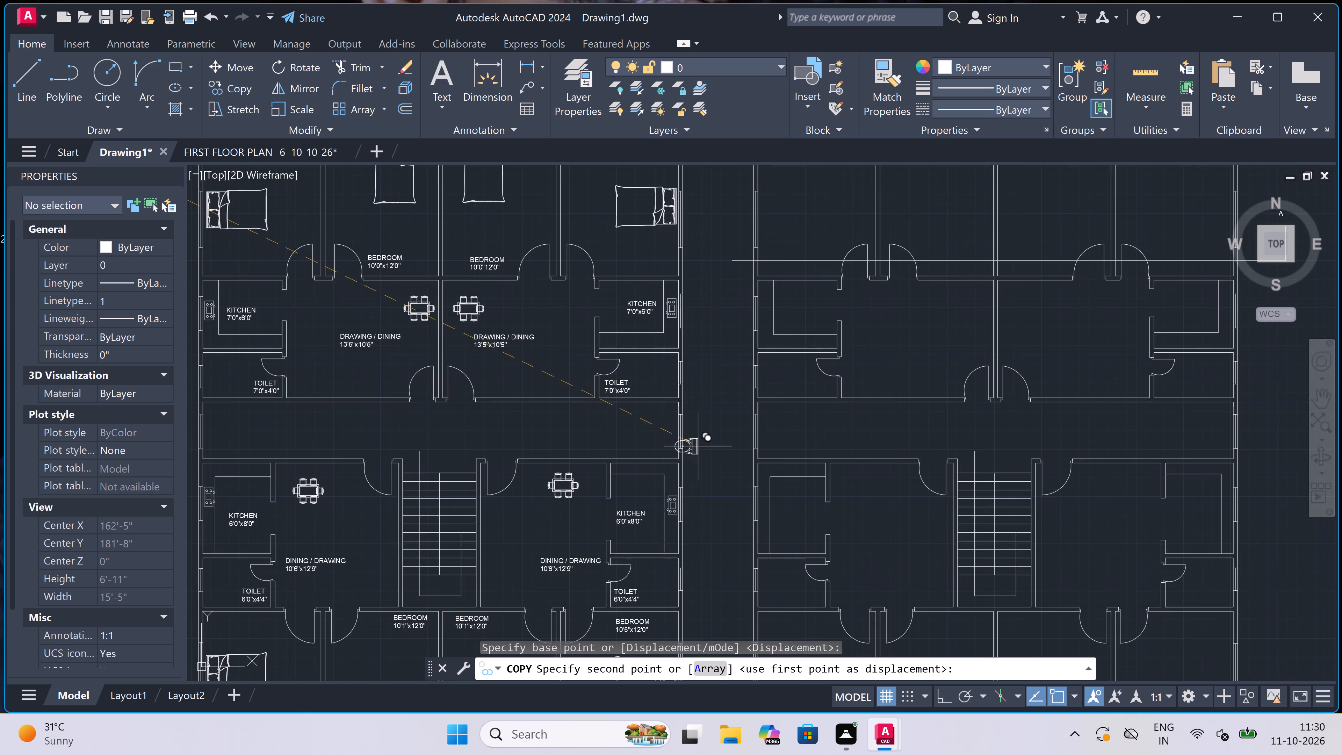
scroll(650, 351, "up", 1)
scroll(690, 385, "up", 3)
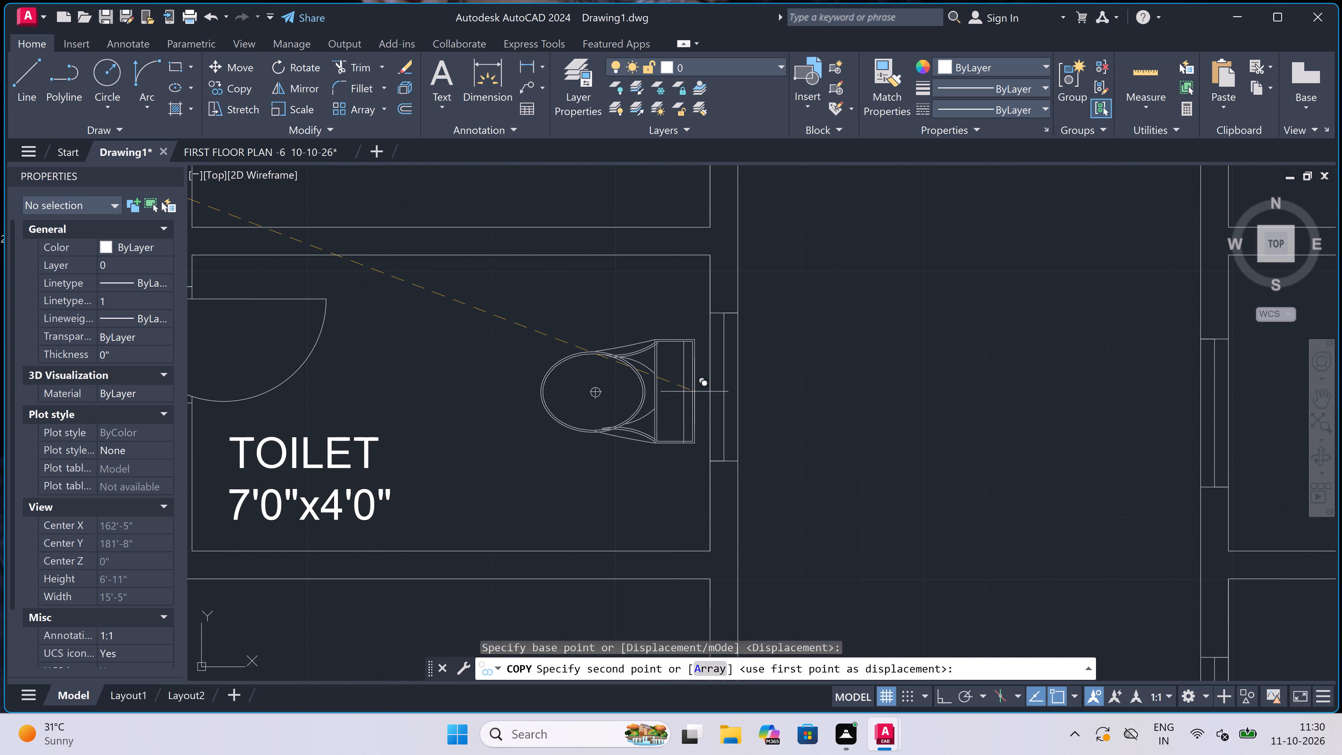
scroll(697, 394, "up", 2)
left_click(723, 396)
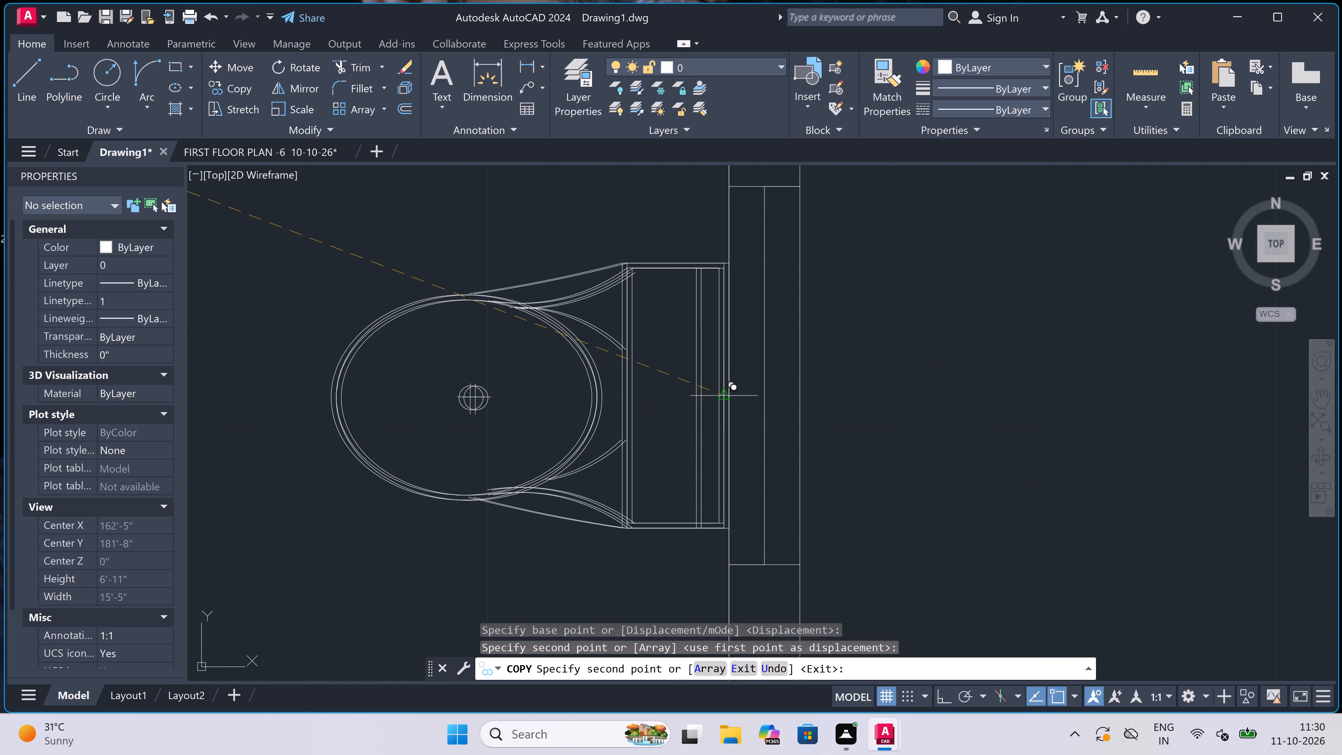
Place another WC copy in the east 6'0"x4'4" TOILET, backed against the east window wall, and finish copying.
scroll(637, 345, "down", 7)
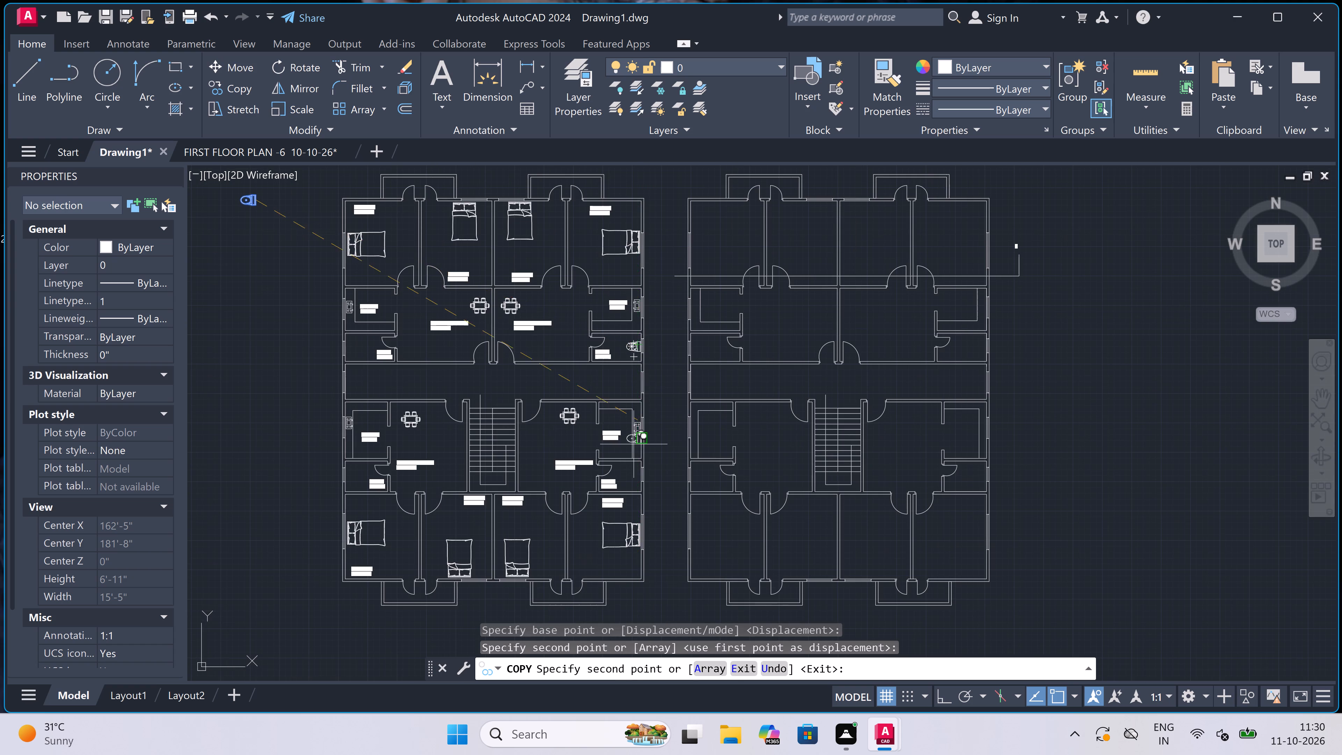
scroll(634, 473, "up", 4)
scroll(659, 495, "up", 2)
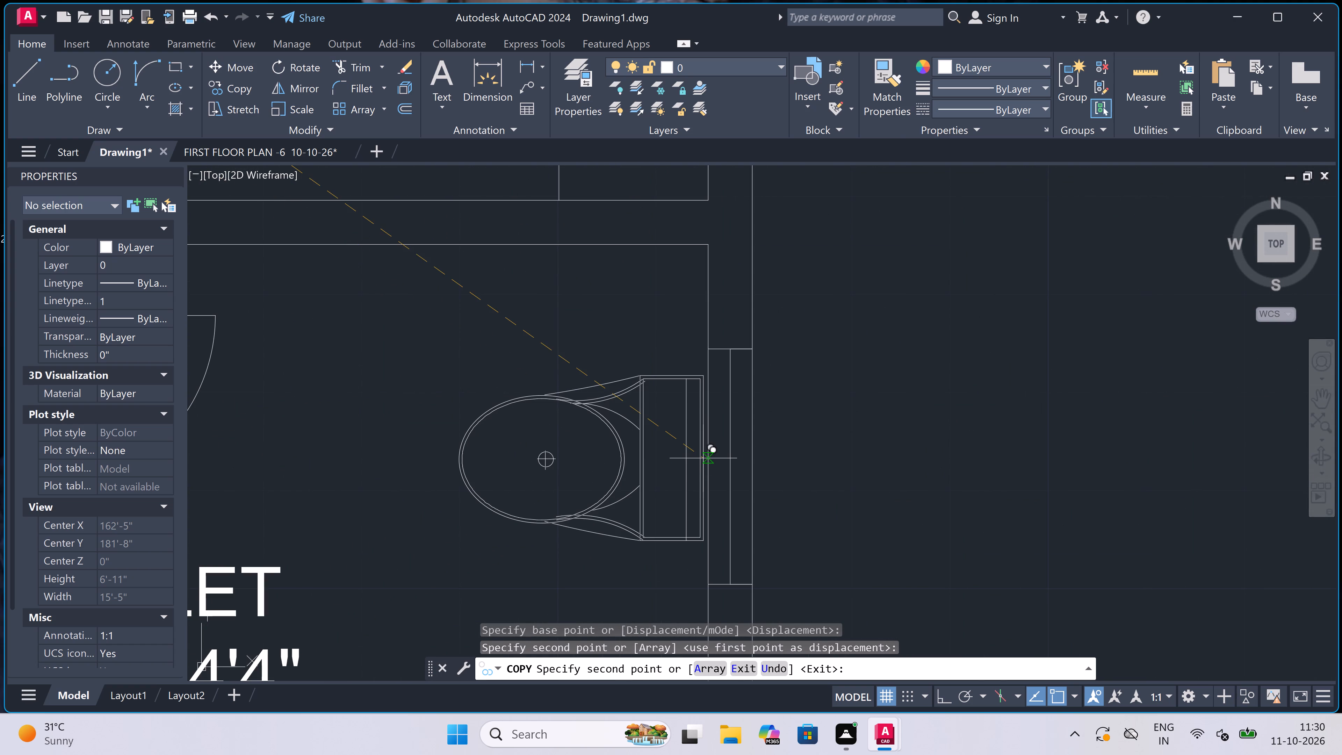
left_click(703, 458)
scroll(638, 465, "down", 6)
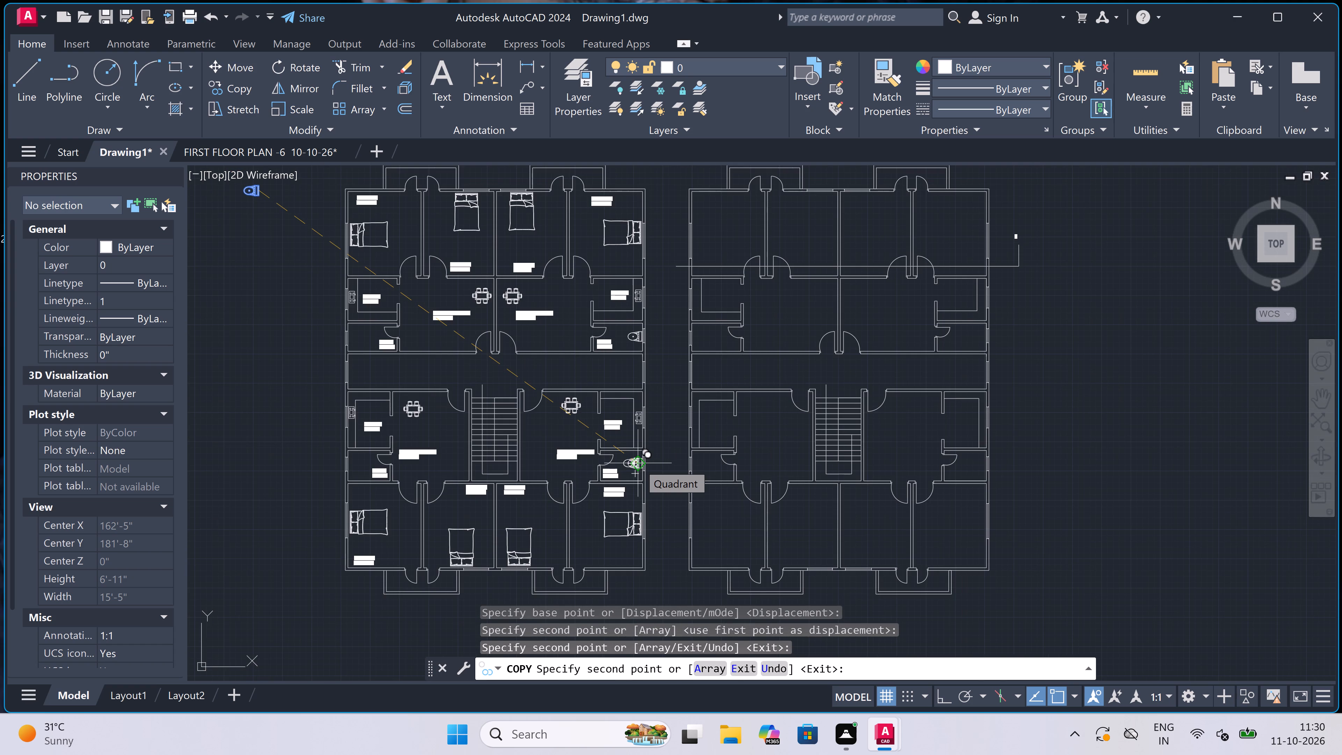
key("Escape")
Rotate the loose source WC 180° about its tank with Ortho on, so that its tank faces west.
scroll(638, 463, "down", 2)
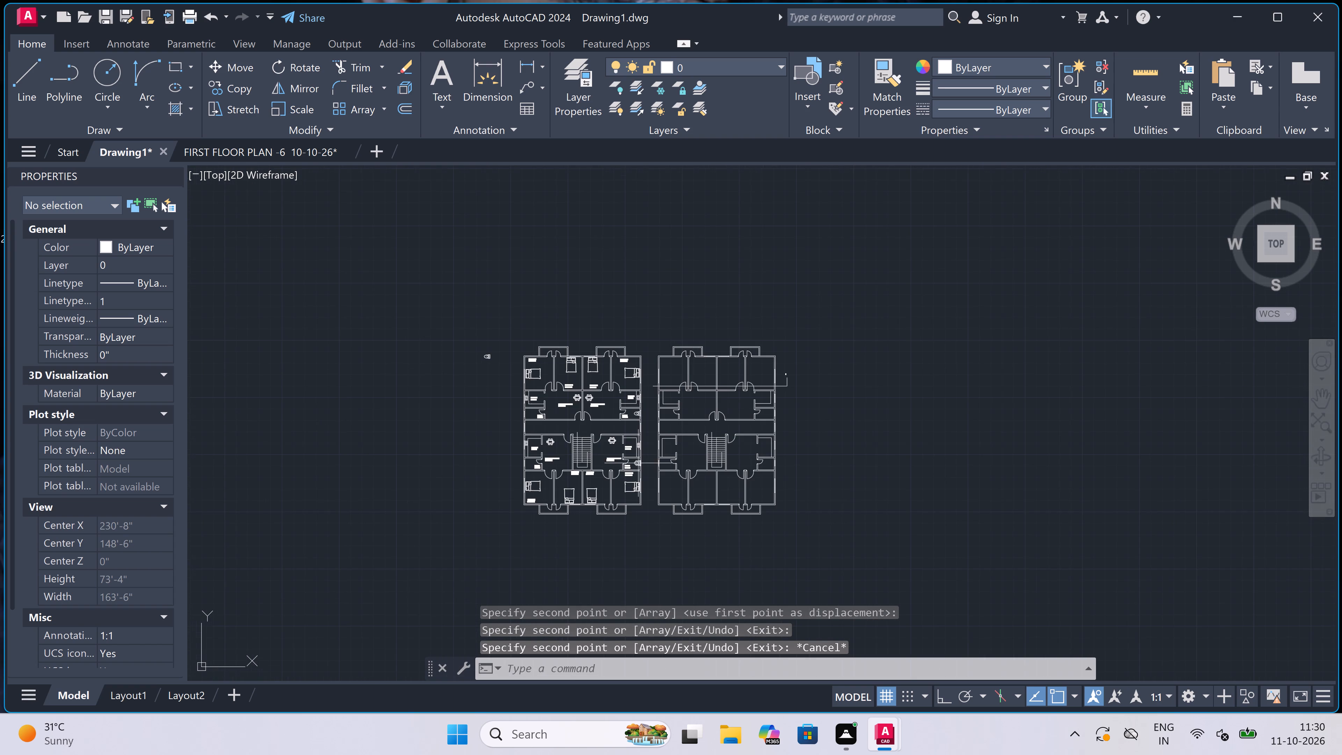
scroll(491, 387, "up", 2)
scroll(483, 275, "up", 1)
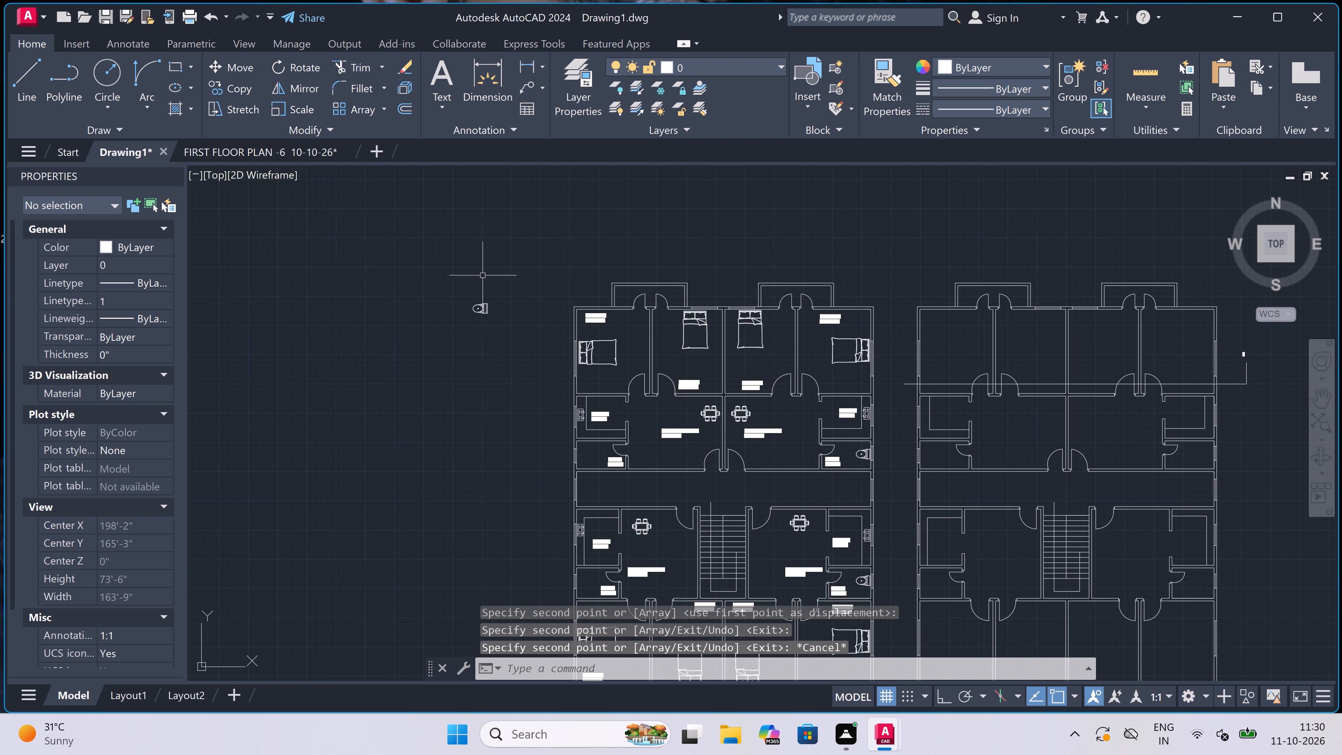
scroll(483, 275, "up", 1)
scroll(519, 311, "down", 1)
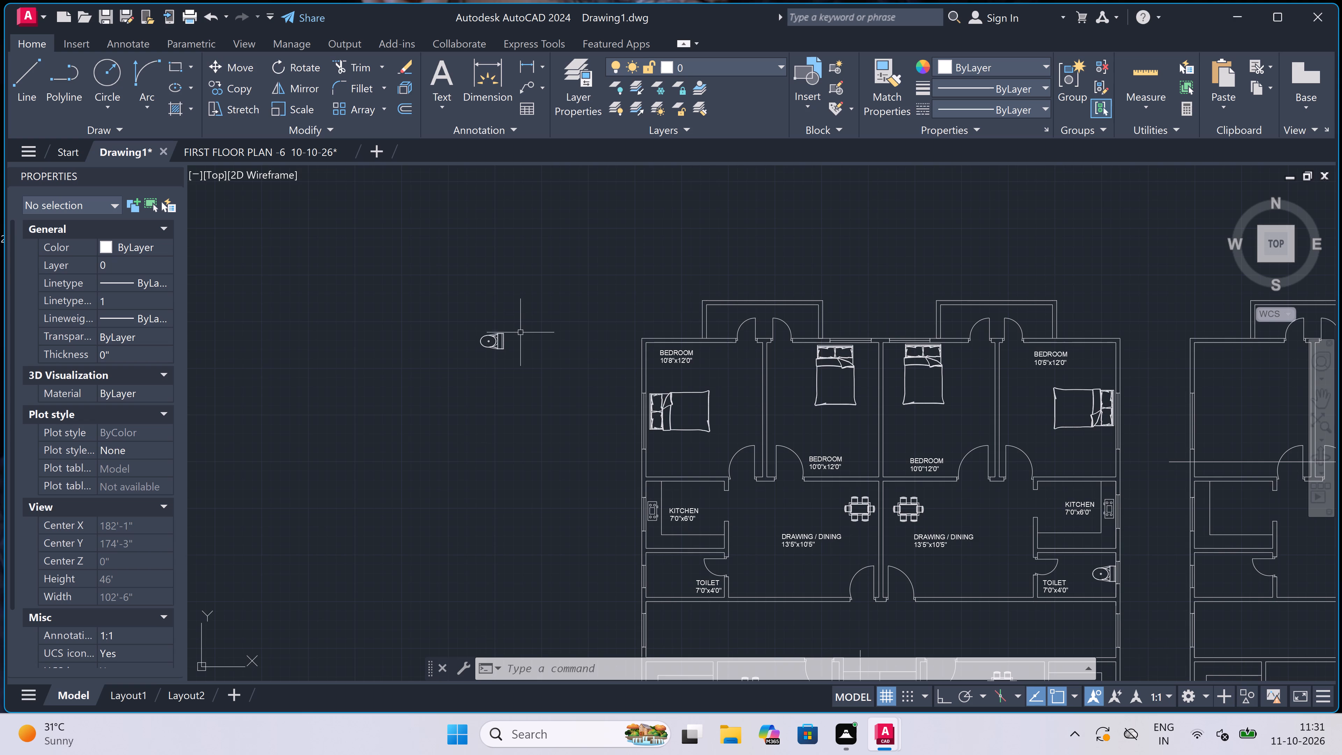
left_click(523, 326)
left_click(460, 376)
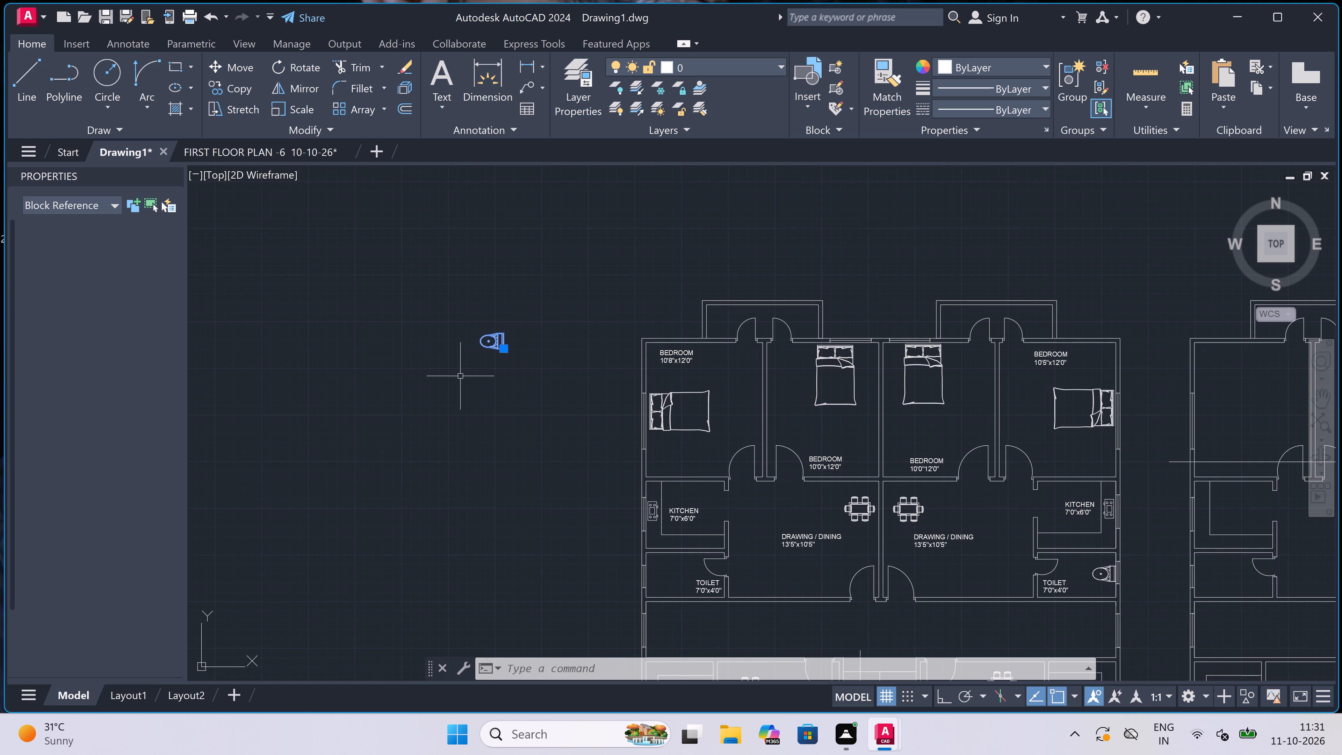
left_click(303, 65)
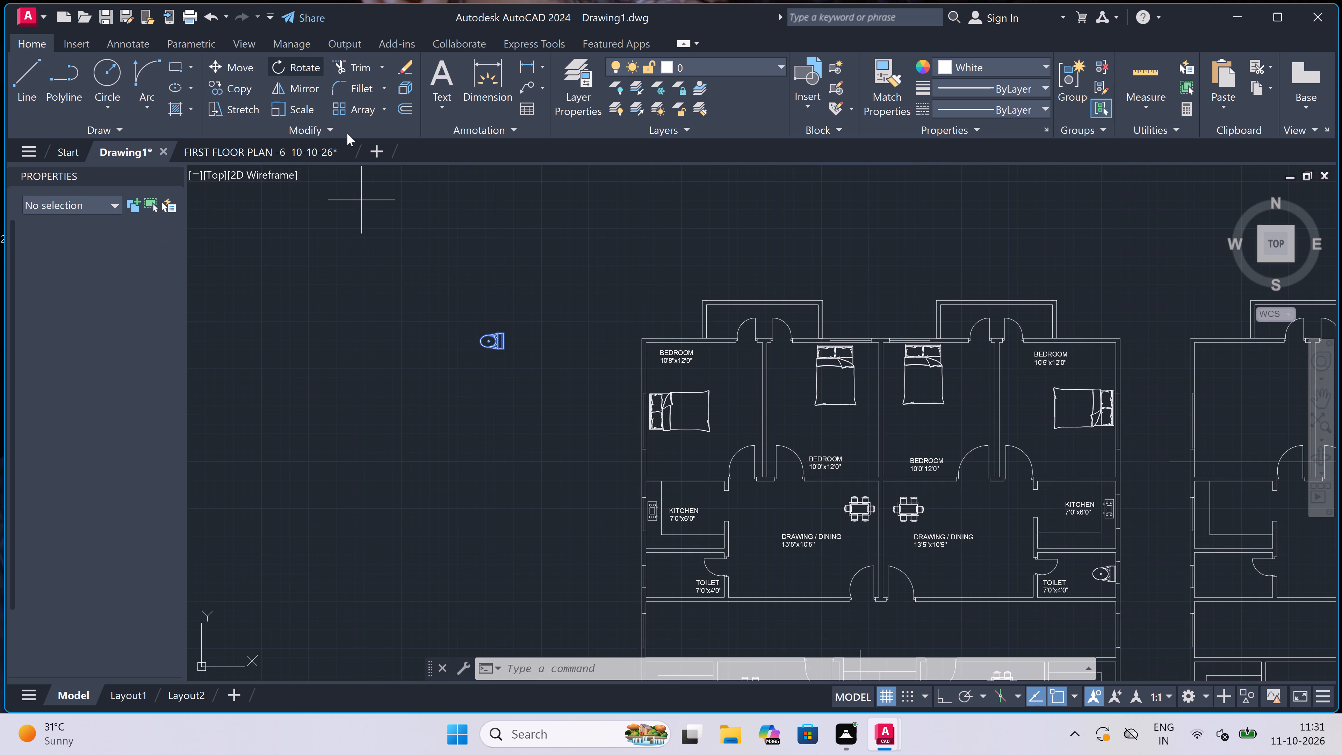
left_click(501, 341)
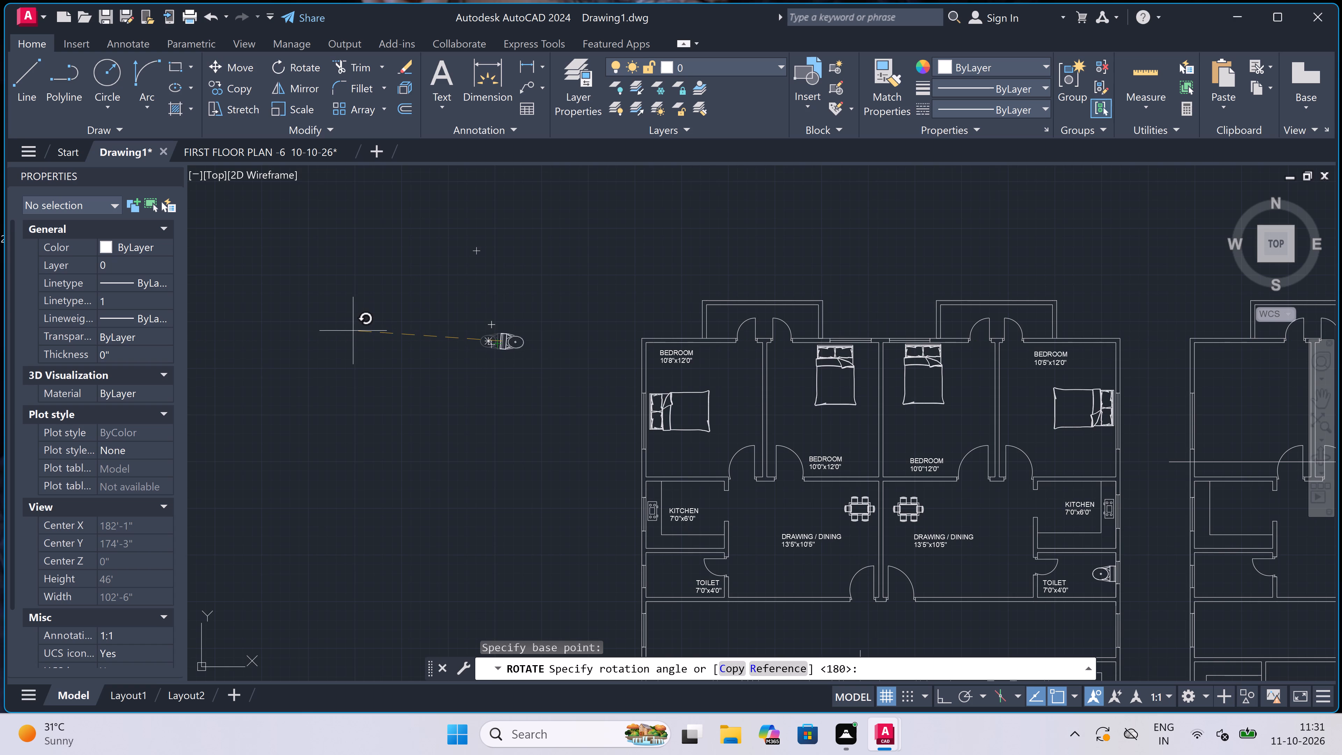
key("F8")
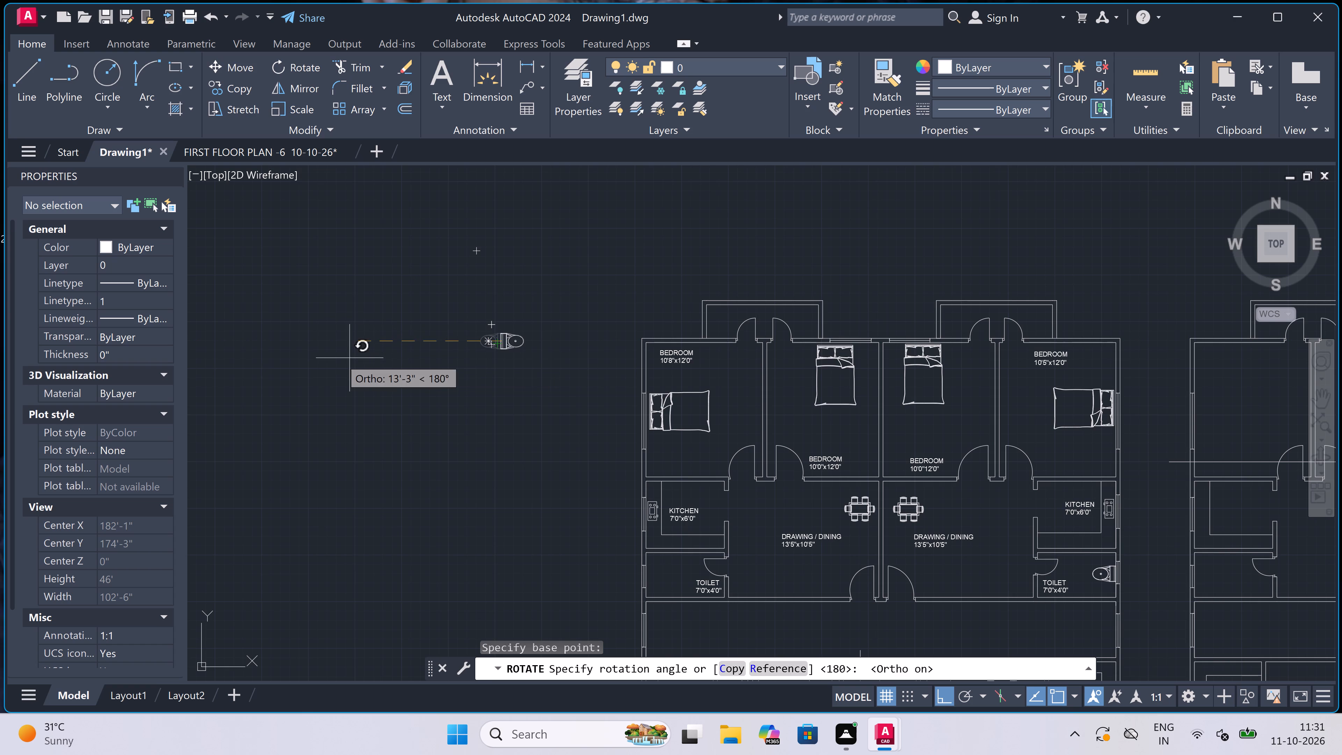
left_click(325, 358)
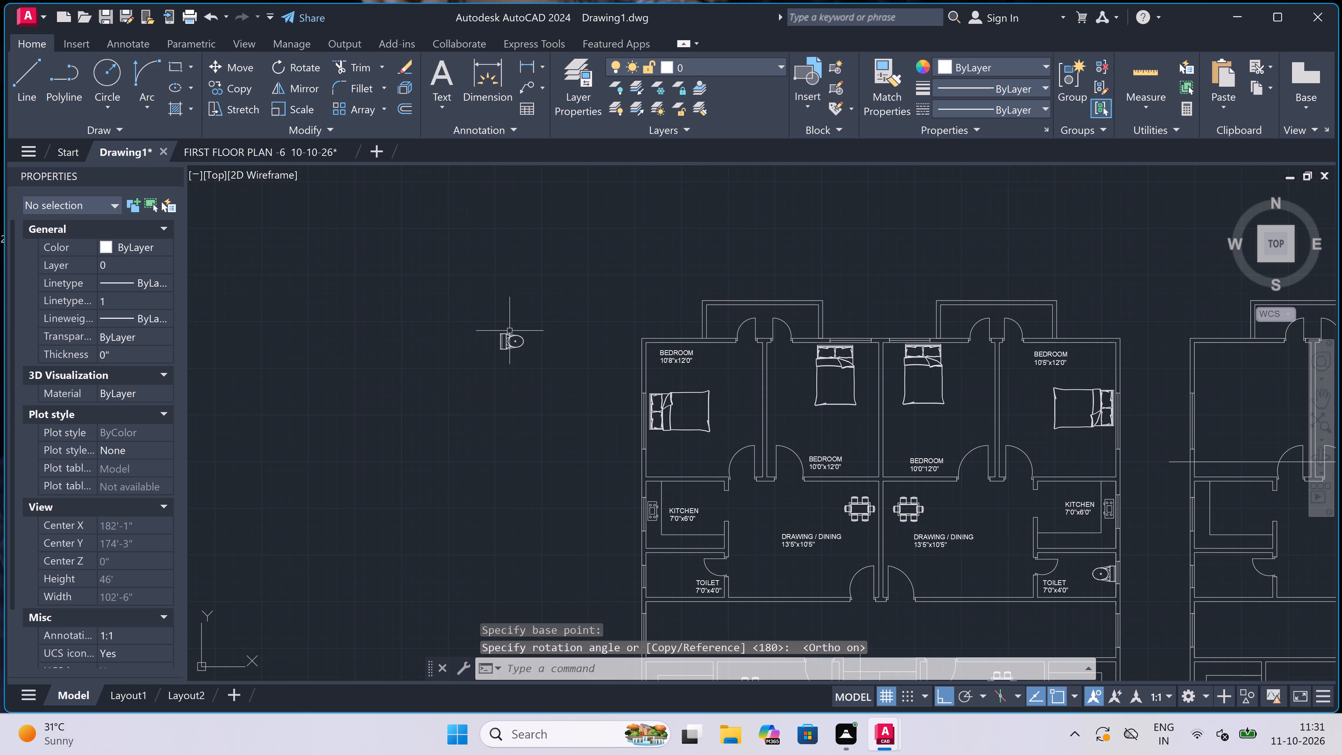
Copy the rotated WC by its tank's back edge into the west 7'0"x4'0" TOILET, against the west window wall, with Ortho off.
left_click(510, 332)
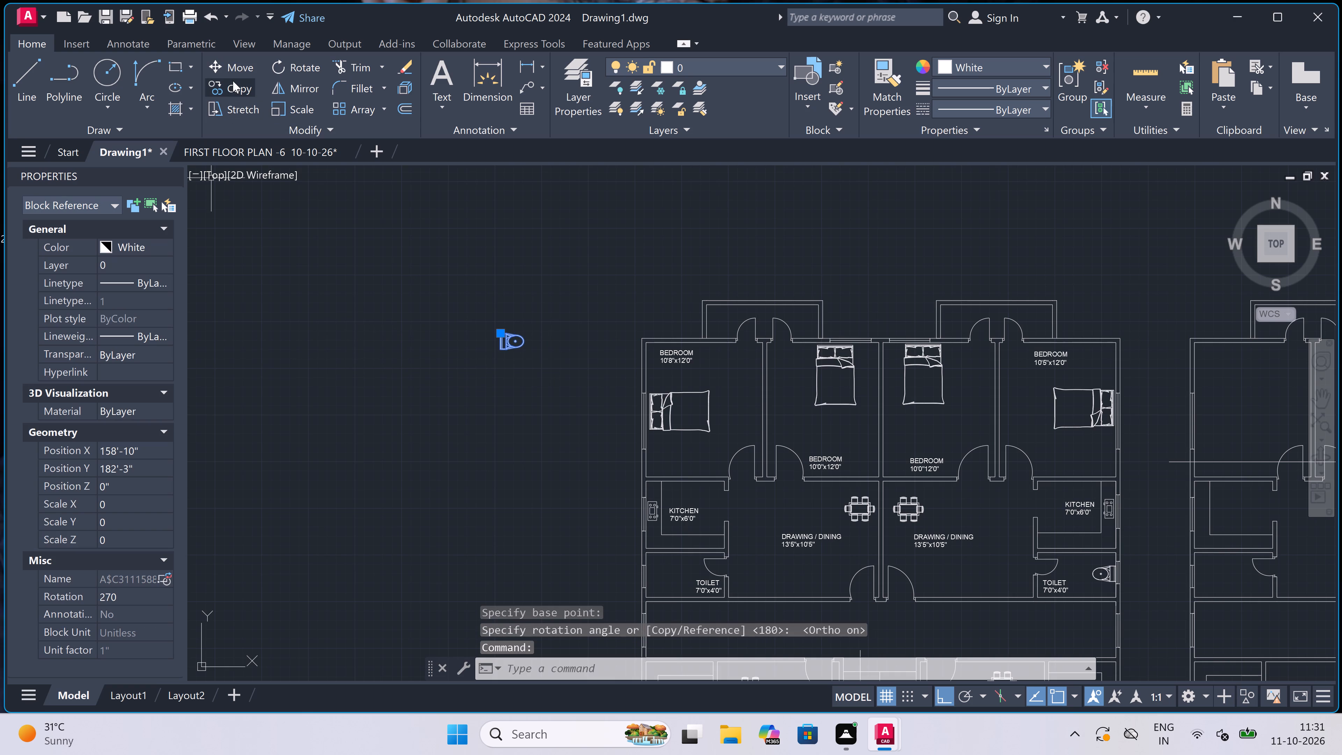
left_click(233, 81)
scroll(497, 344, "up", 4)
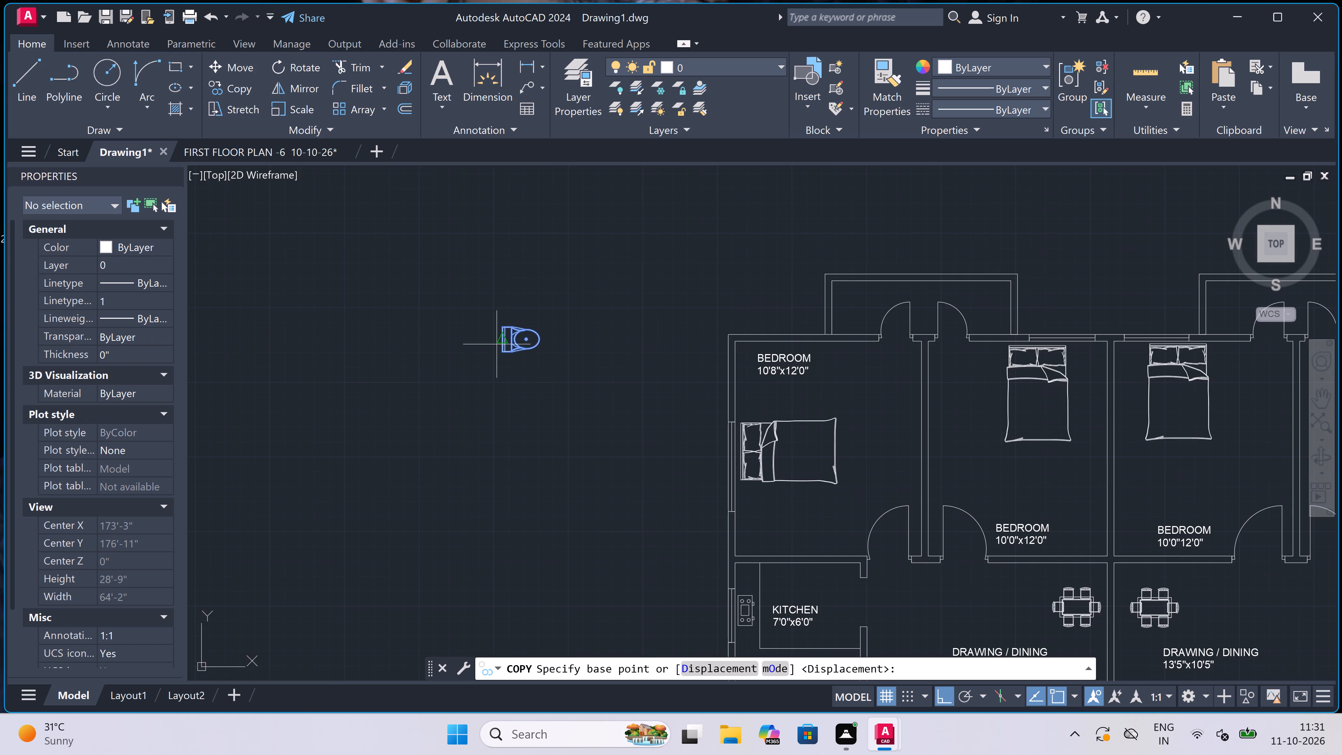
scroll(497, 344, "up", 1)
left_click(512, 331)
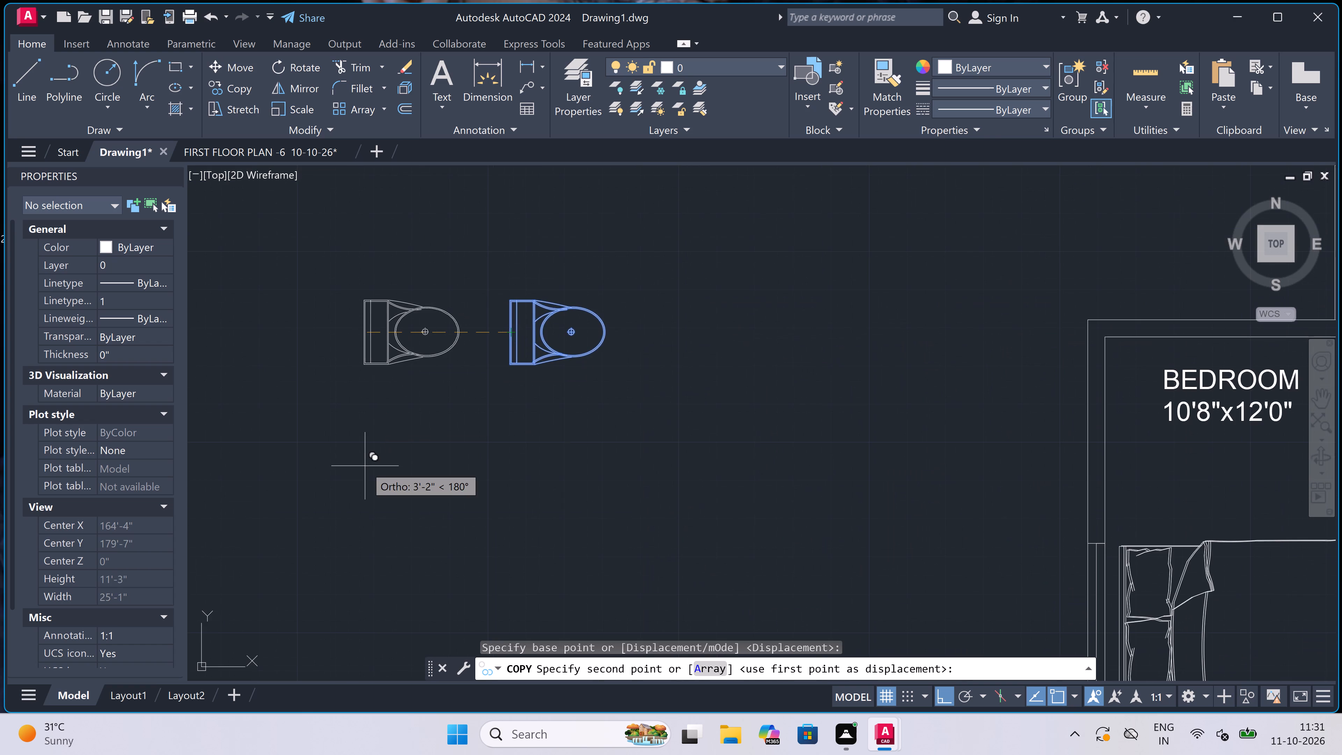
key("F8")
scroll(454, 354, "down", 6)
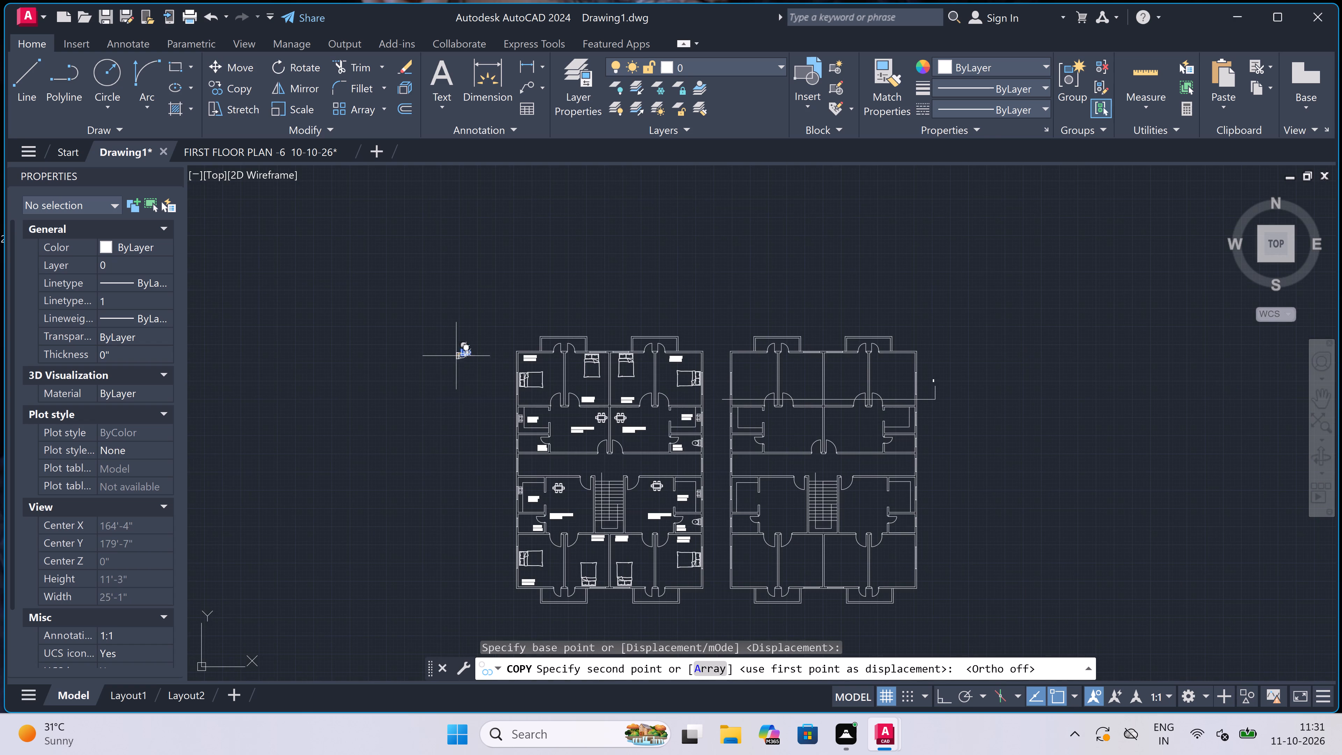
scroll(535, 448, "up", 3)
scroll(471, 435, "up", 3)
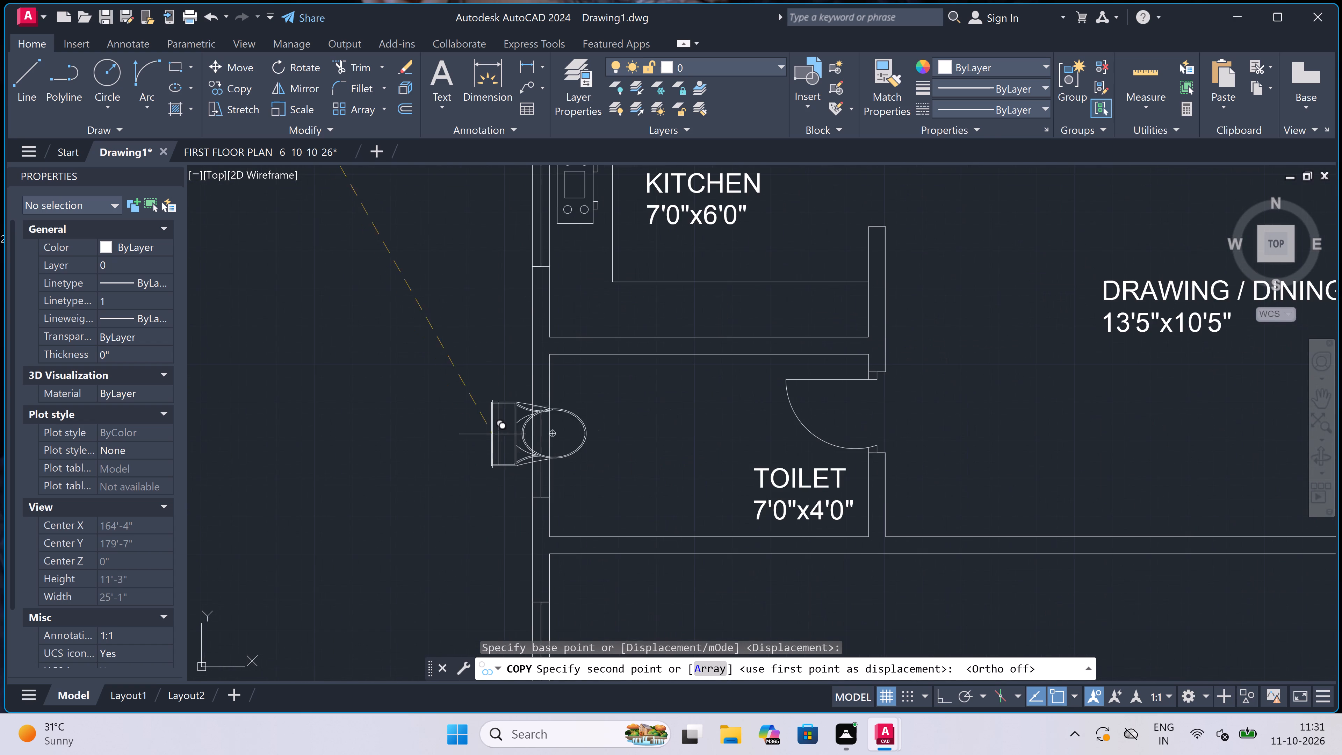
scroll(573, 430, "up", 2)
scroll(535, 470, "up", 3)
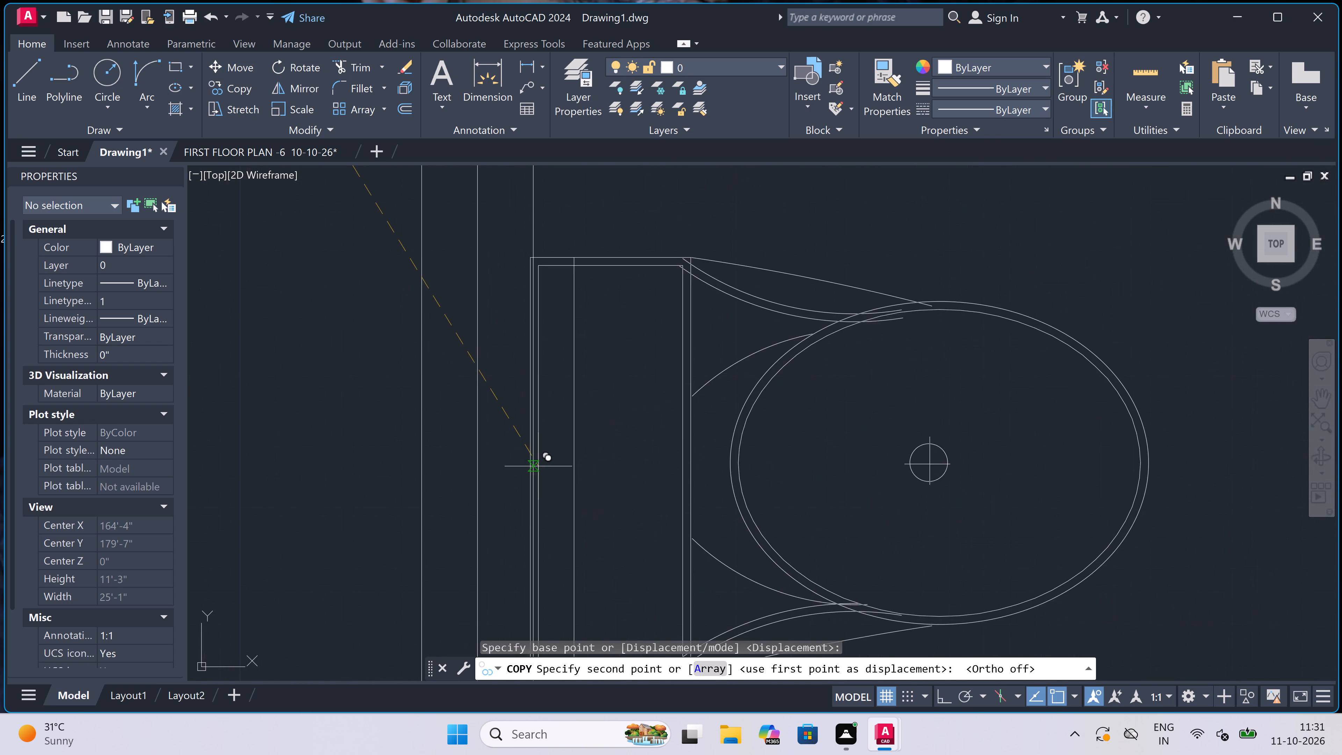
left_click(553, 445)
Place another copy of the rotated WC in the west 6'0"x4'4" TOILET, backed against the west window wall.
scroll(546, 367, "down", 9)
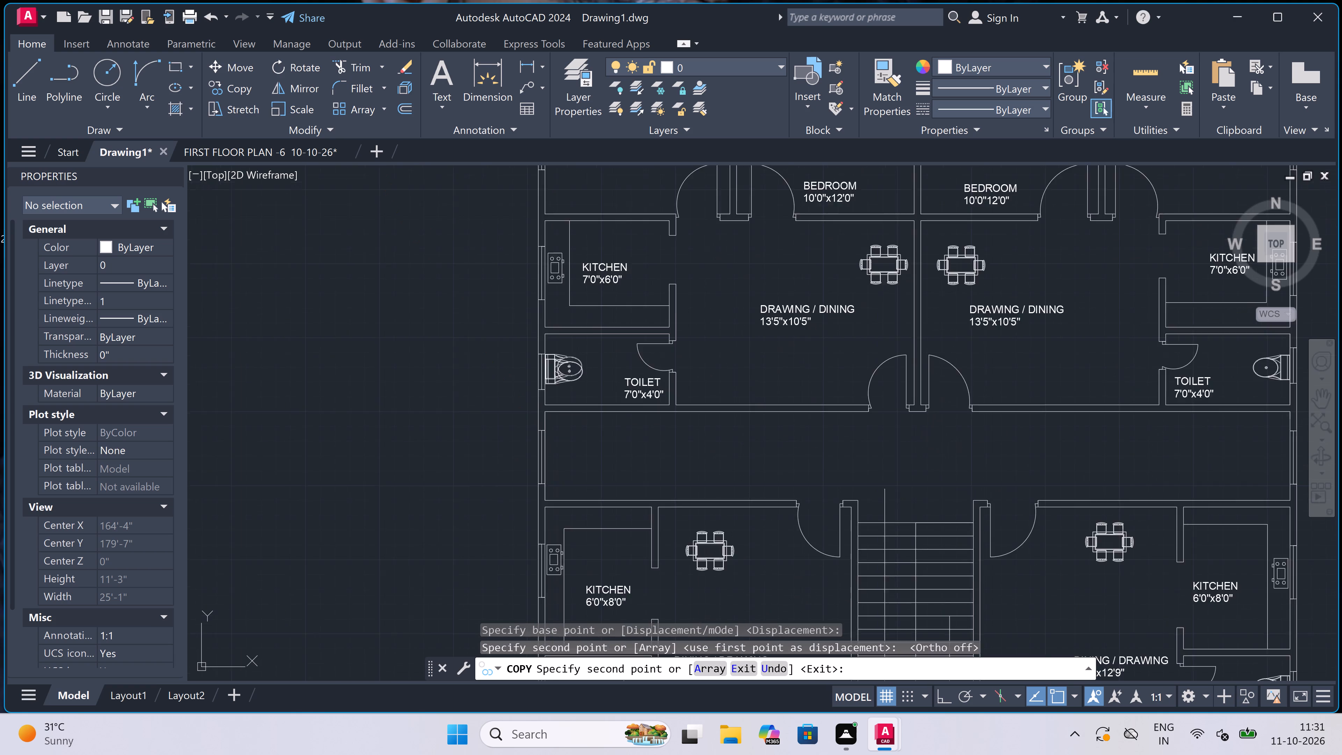
scroll(546, 367, "down", 2)
scroll(546, 416, "up", 7)
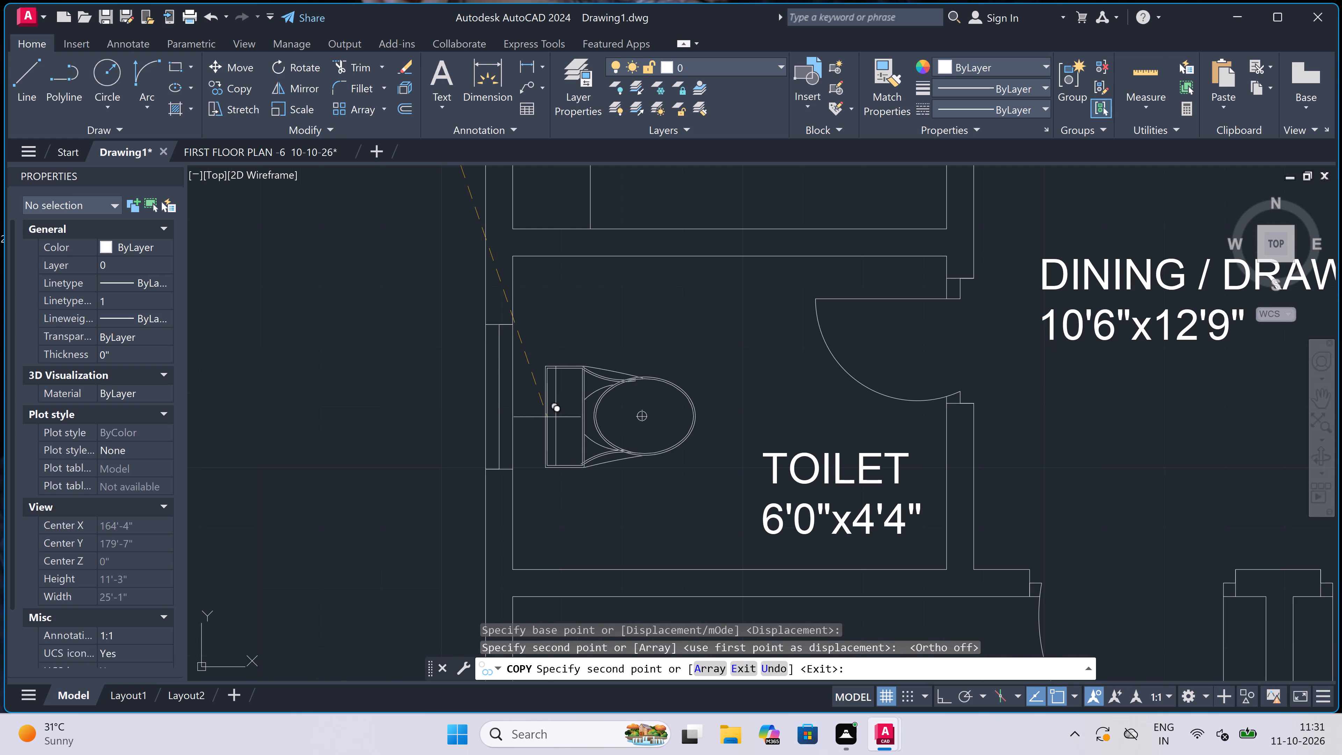
scroll(506, 412, "up", 1)
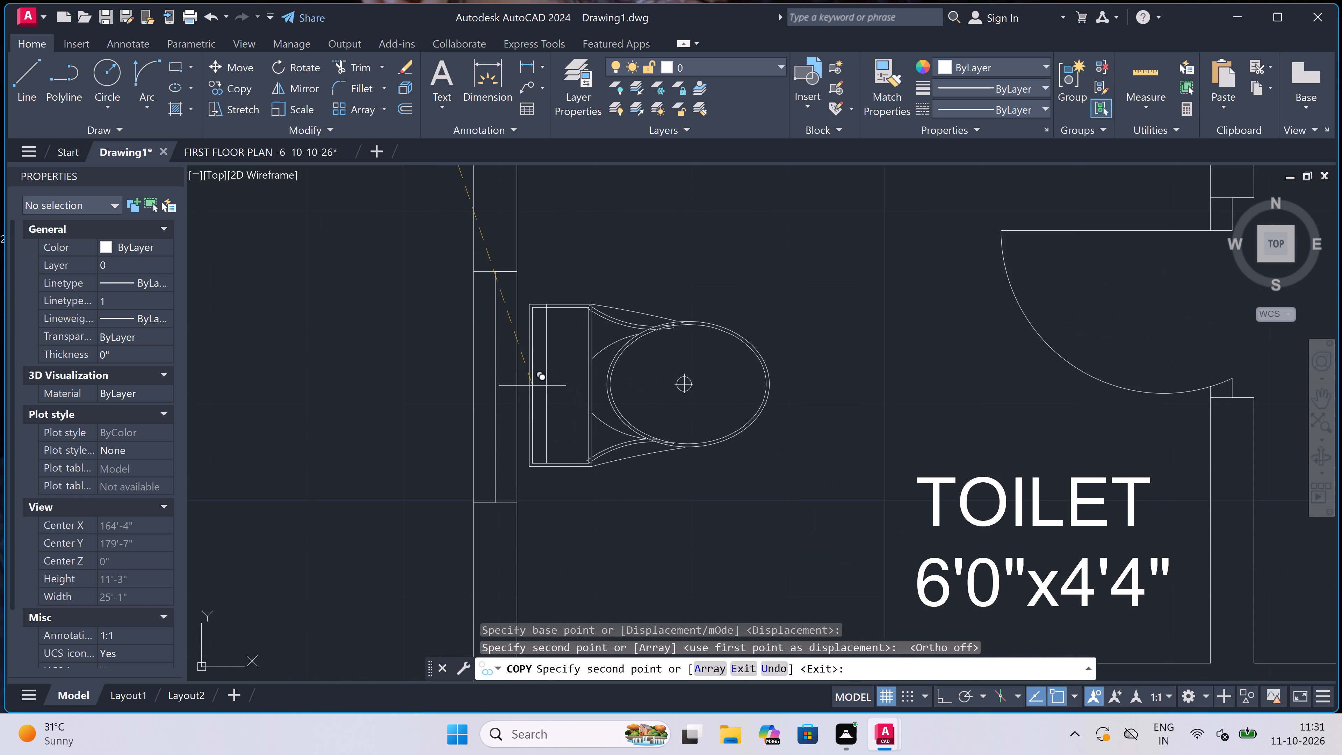
left_click(532, 386)
scroll(490, 418, "down", 7)
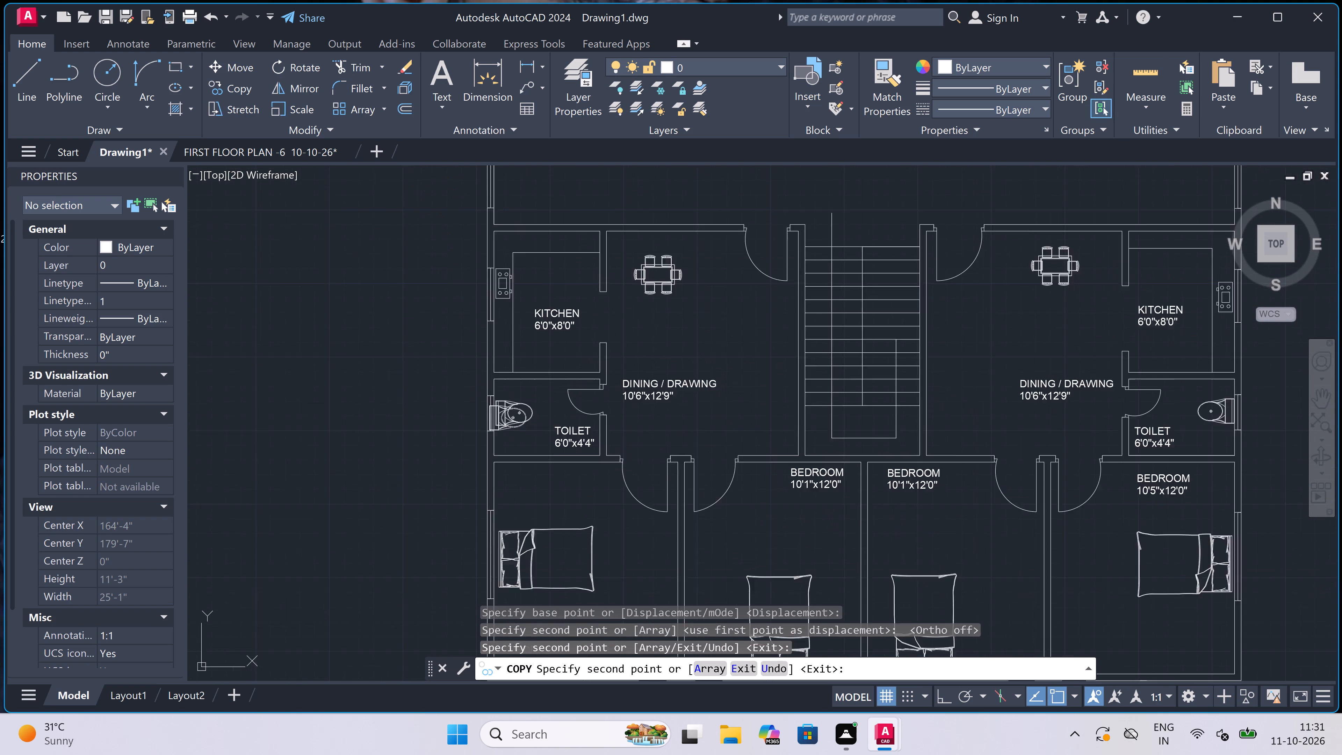
Finish copying and erase the loose source WC standing northwest of the furnished floor plan.
scroll(490, 418, "down", 2)
key("Escape")
scroll(490, 418, "up", 1)
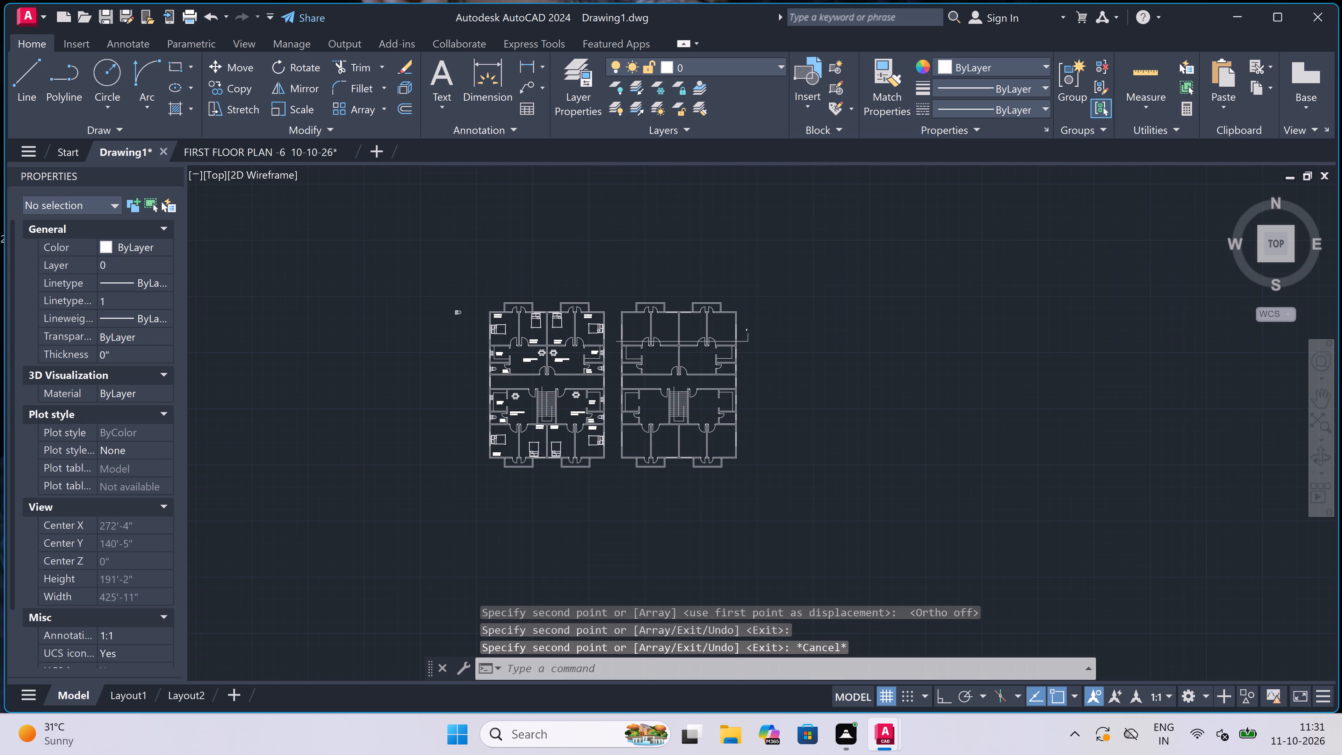
left_click(465, 225)
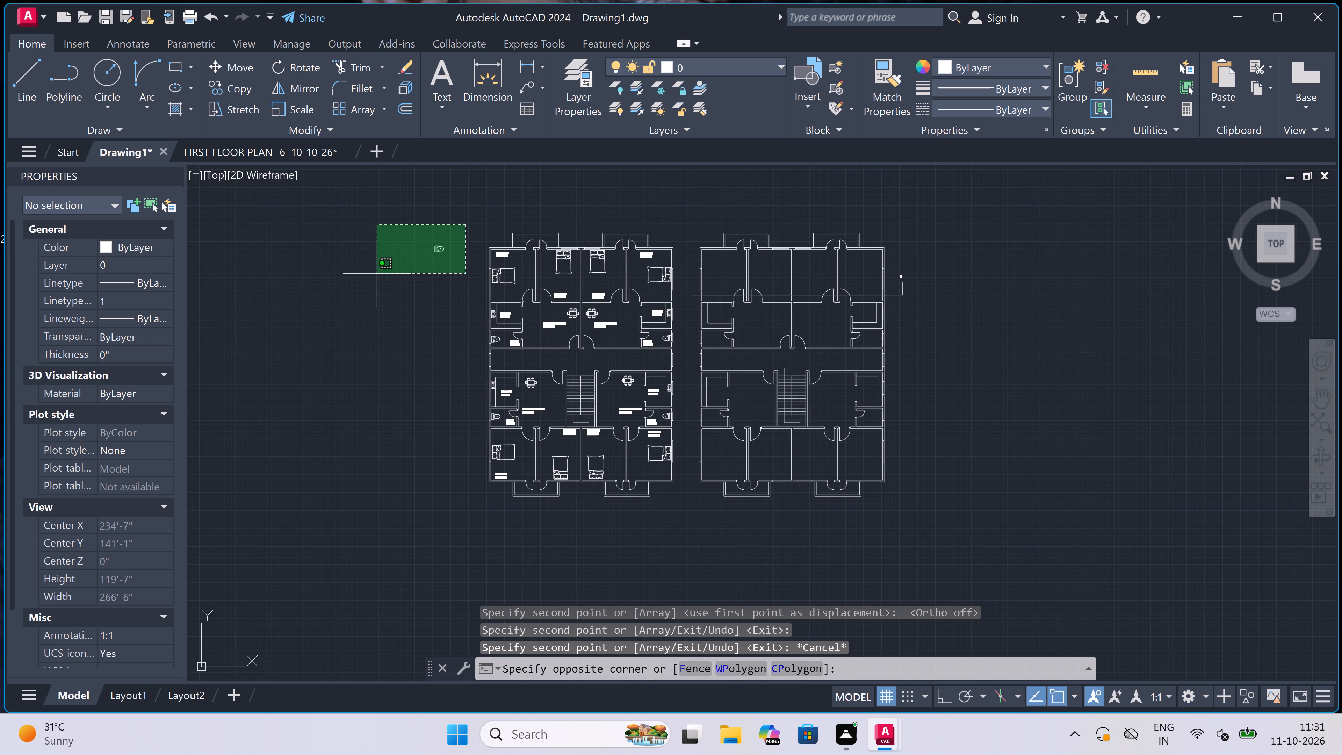
left_click(358, 290)
key("Delete")
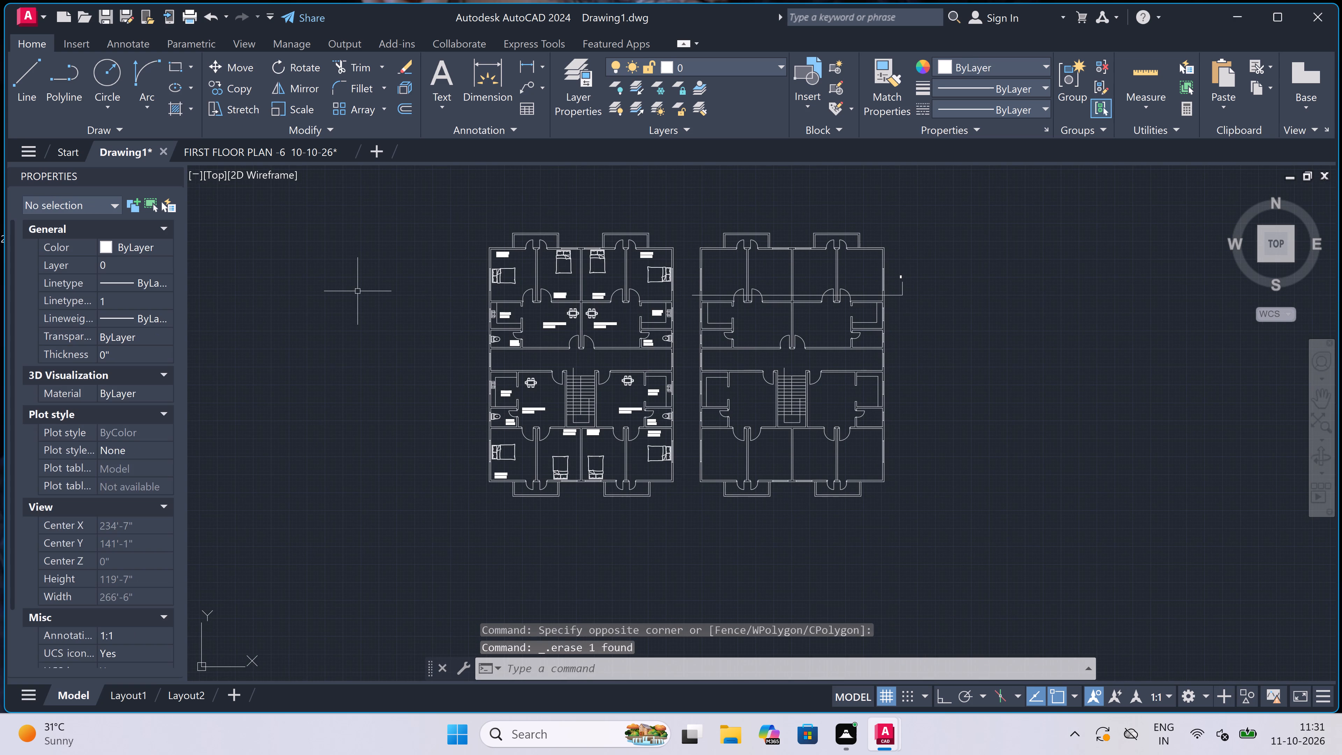
Set the text height of the section label "A" beside the unfurnished plan's northeast corner to 1'.
scroll(358, 291, "down", 2)
scroll(477, 276, "up", 1)
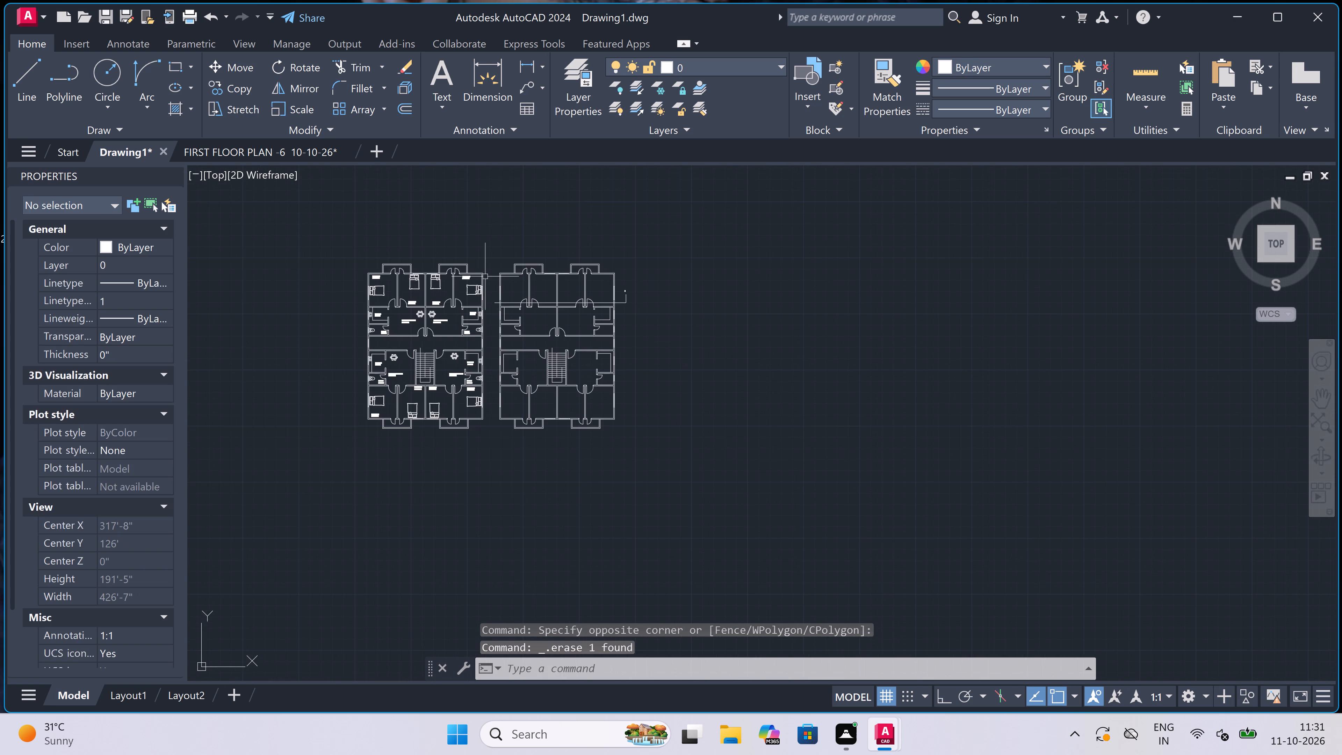
scroll(516, 278, "up", 3)
scroll(949, 274, "up", 1)
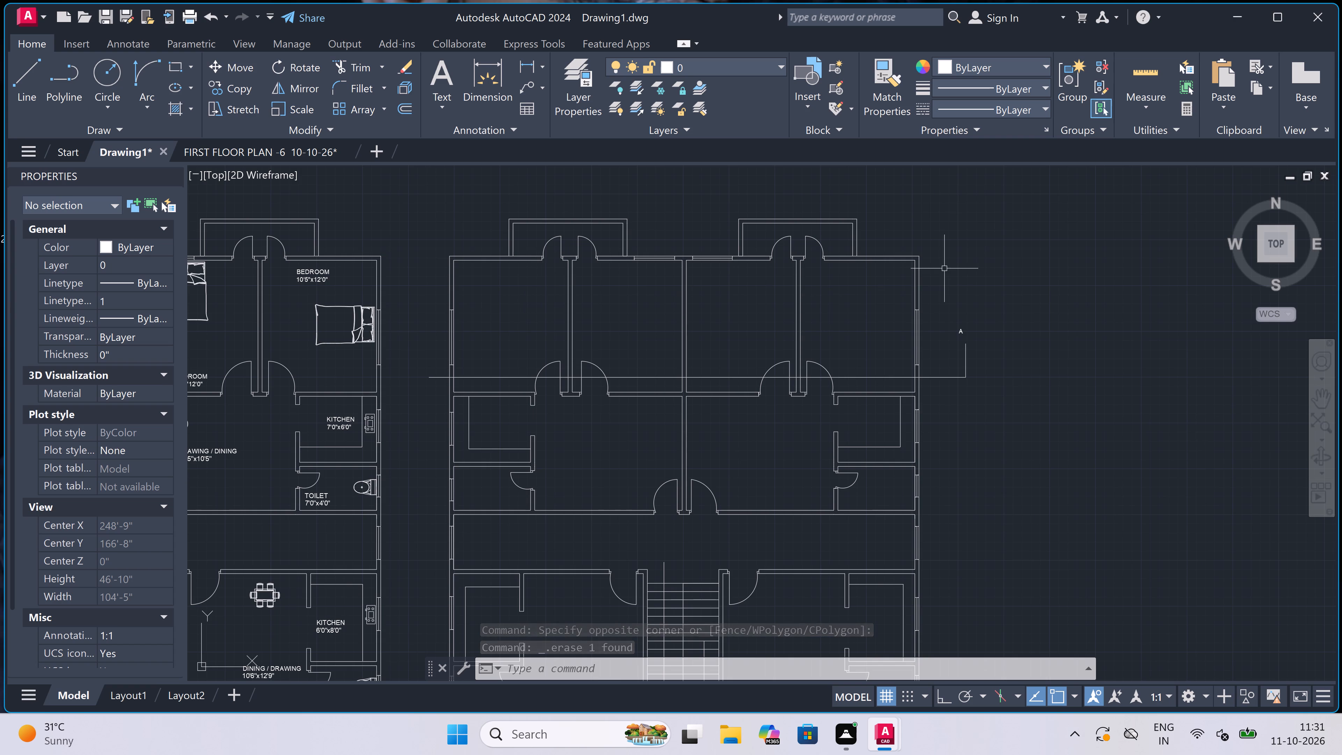
scroll(951, 275, "up", 2)
left_click(1018, 405)
left_click(931, 418)
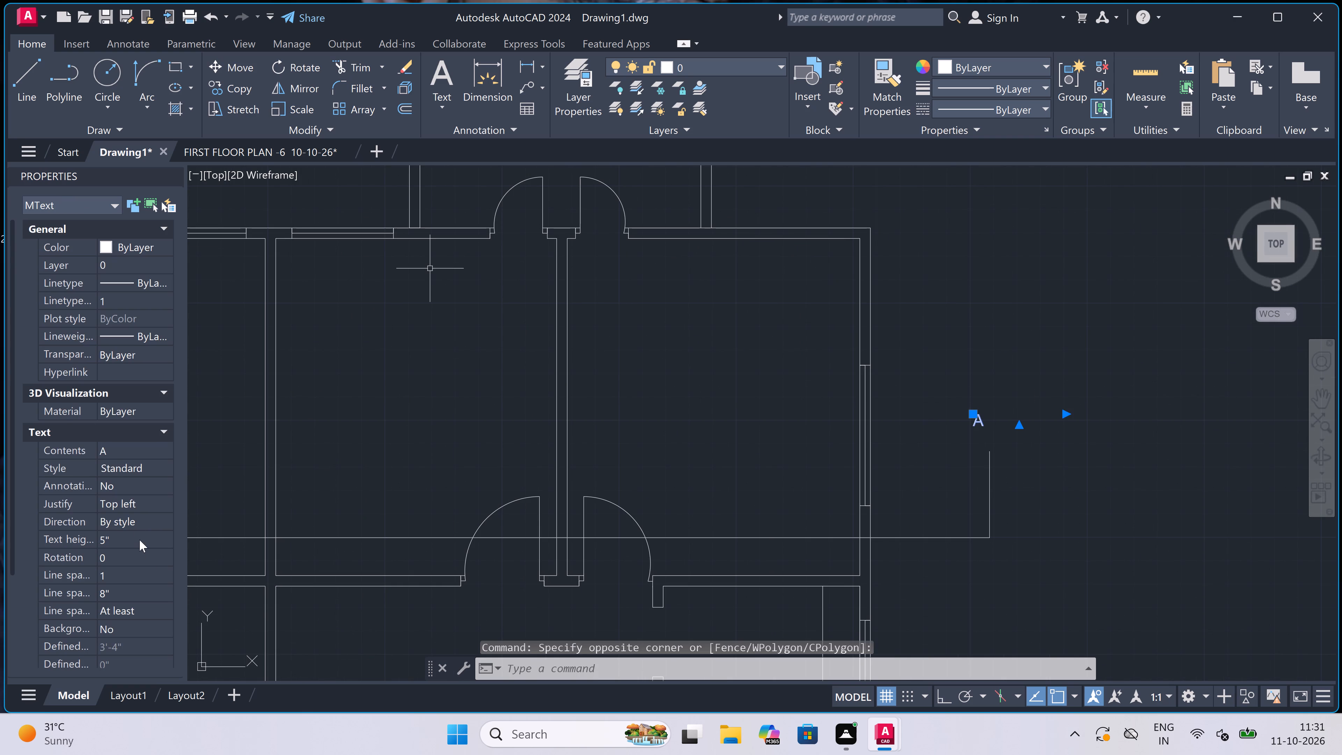
left_click(138, 539)
key("BackSpace")
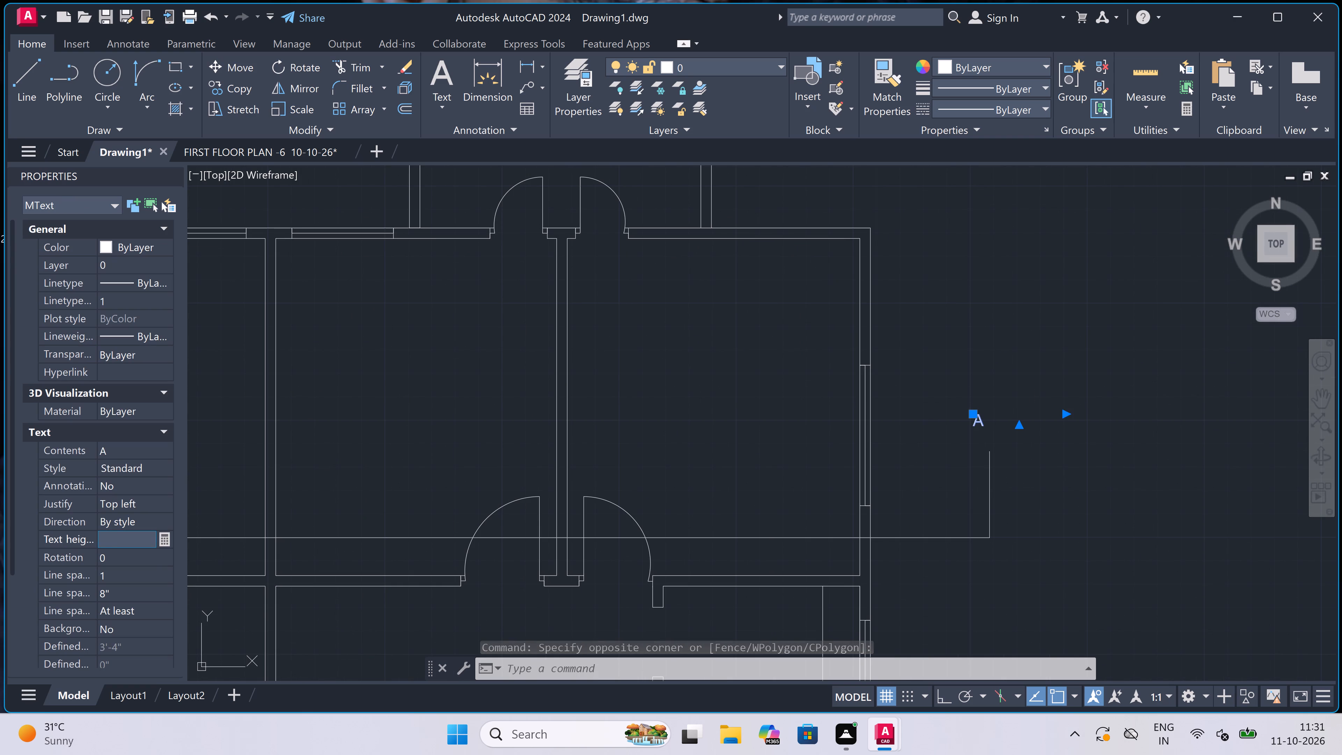
type("1'")
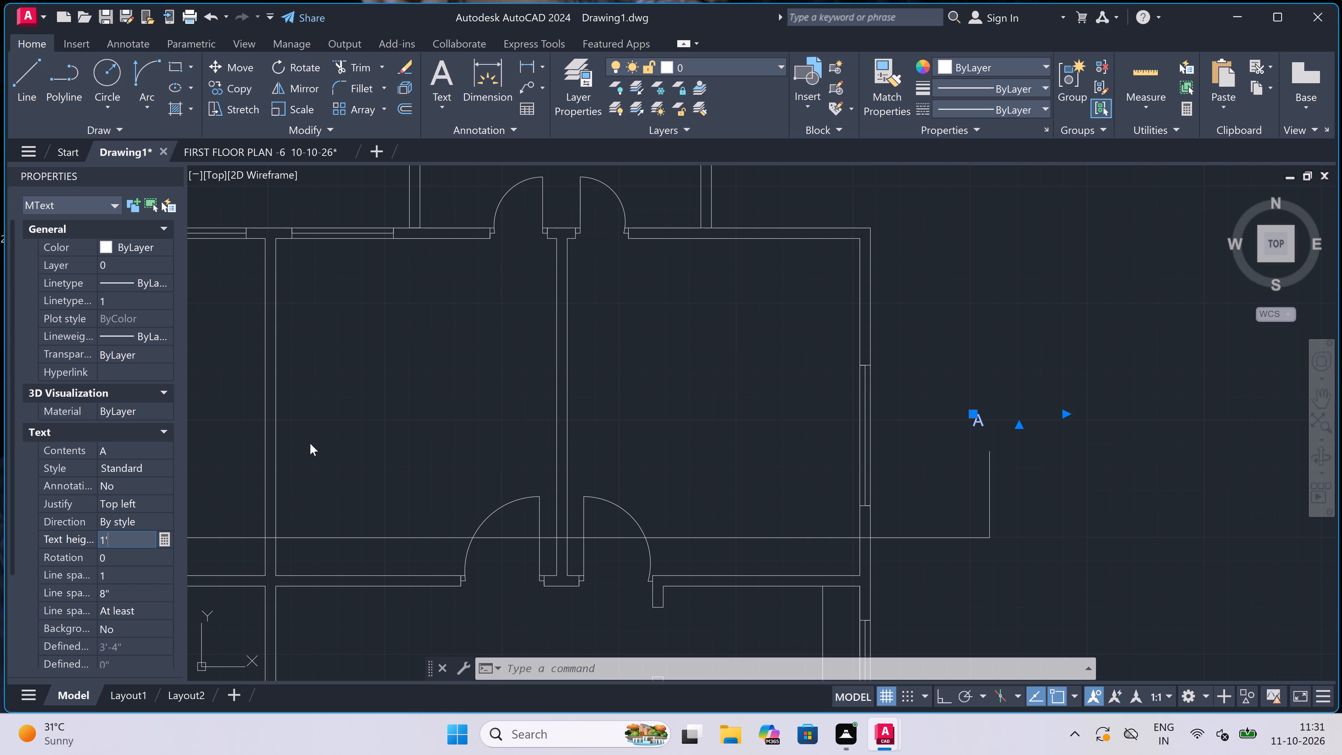
left_click(416, 431)
key("Escape")
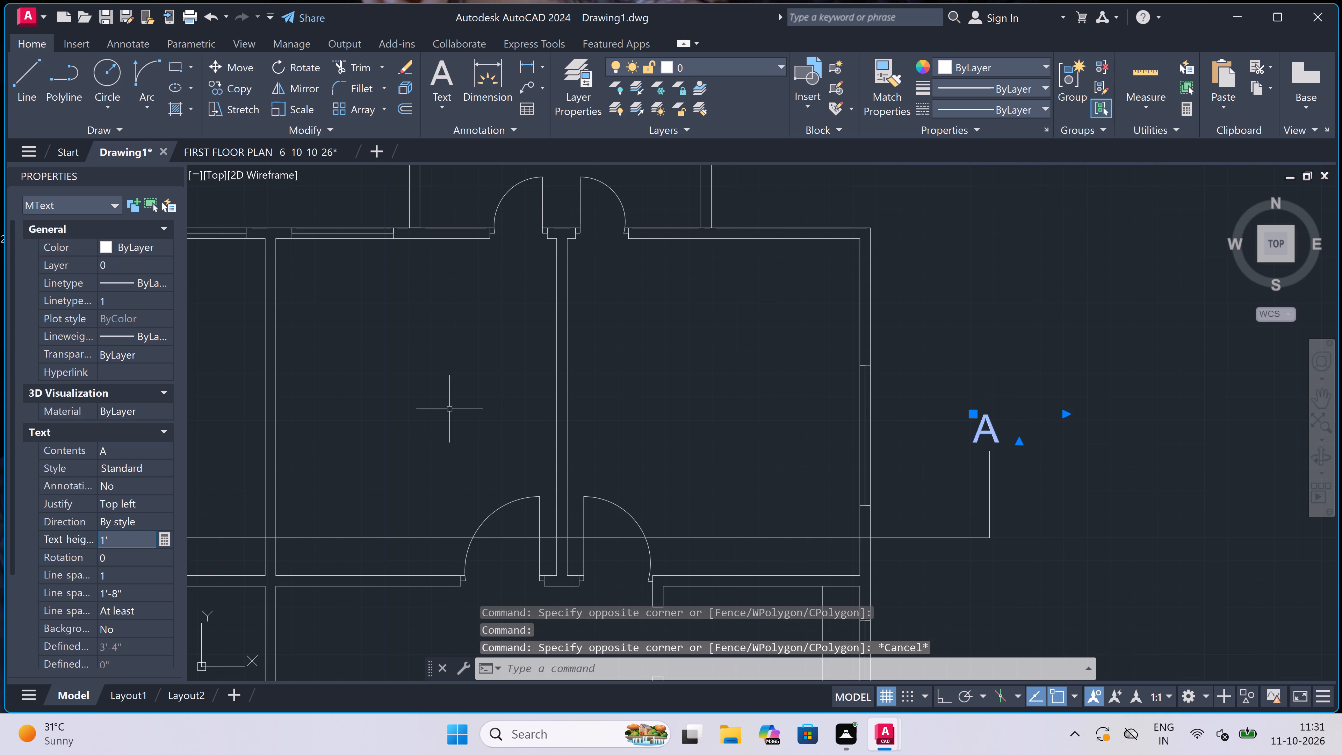
scroll(493, 378, "down", 4)
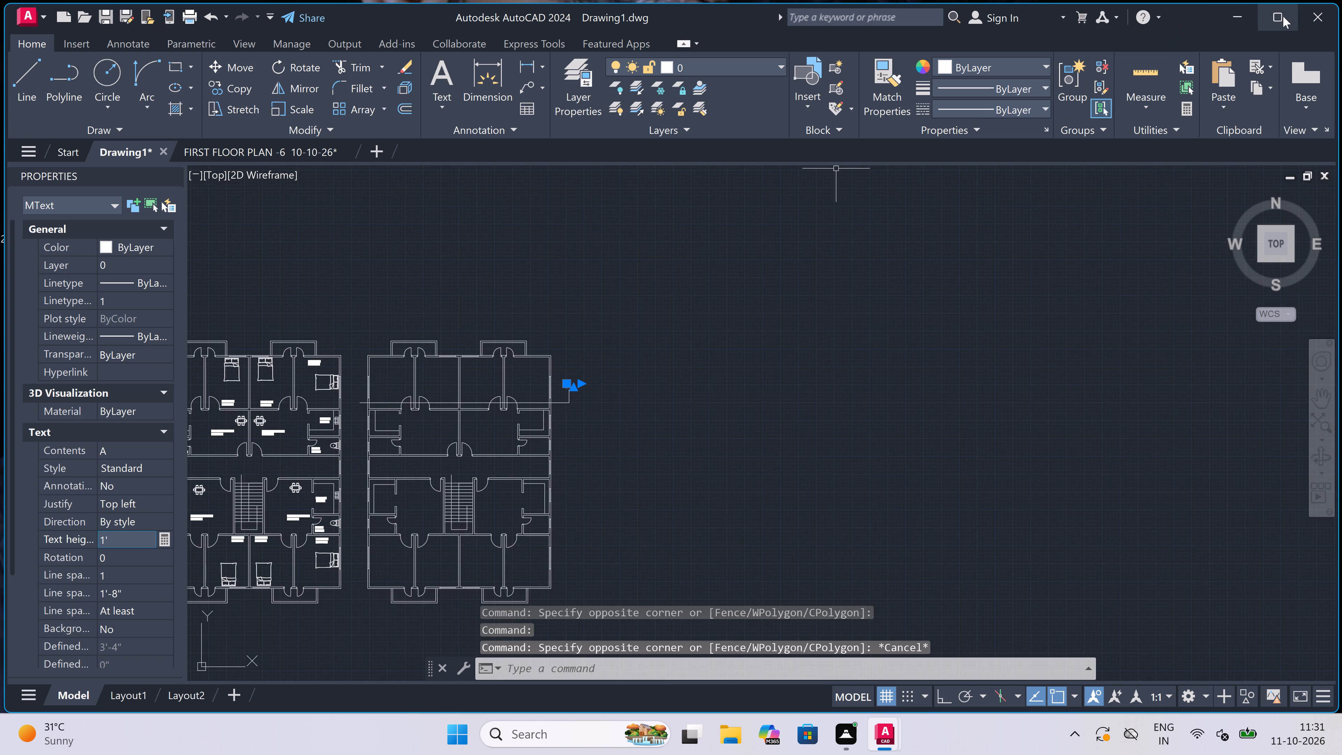
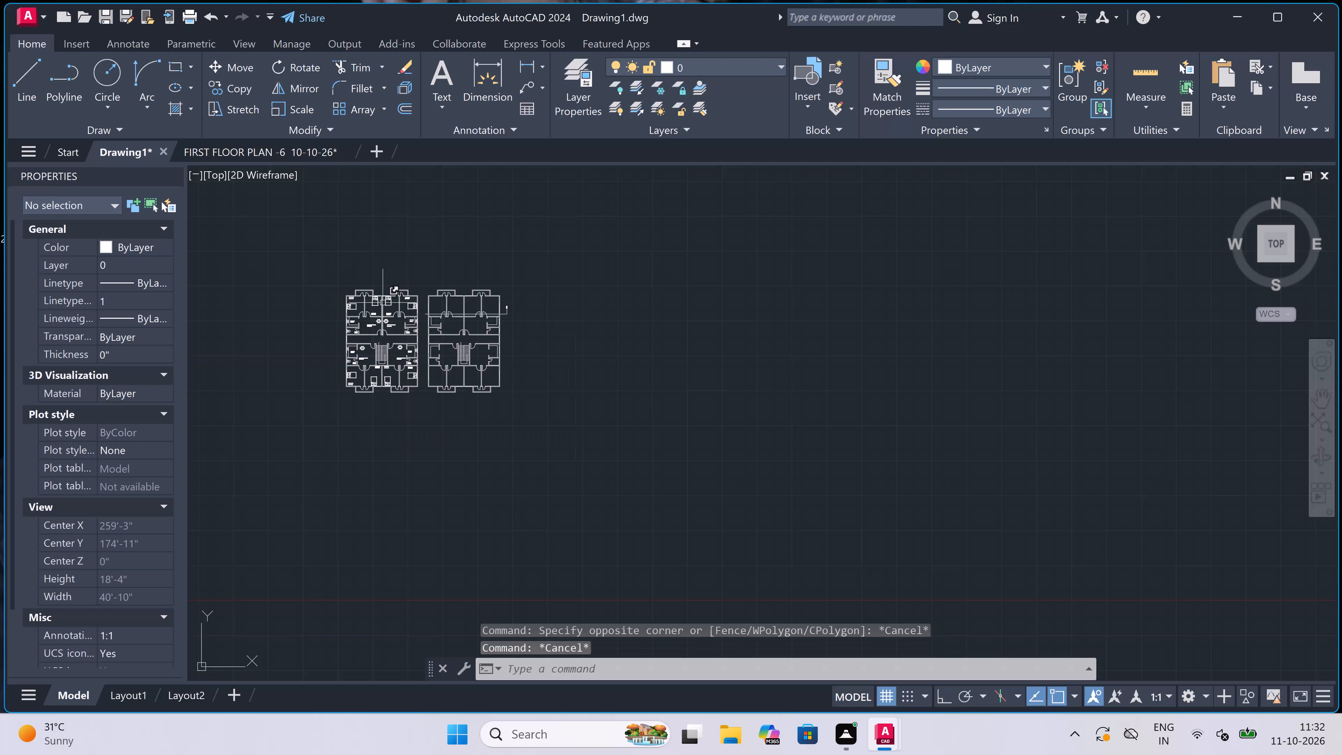
Begin vertical construction lines with XLINE and place one through the furnished plan's southwest outer wall corner.
scroll(420, 371, "up", 3)
scroll(420, 372, "down", 3)
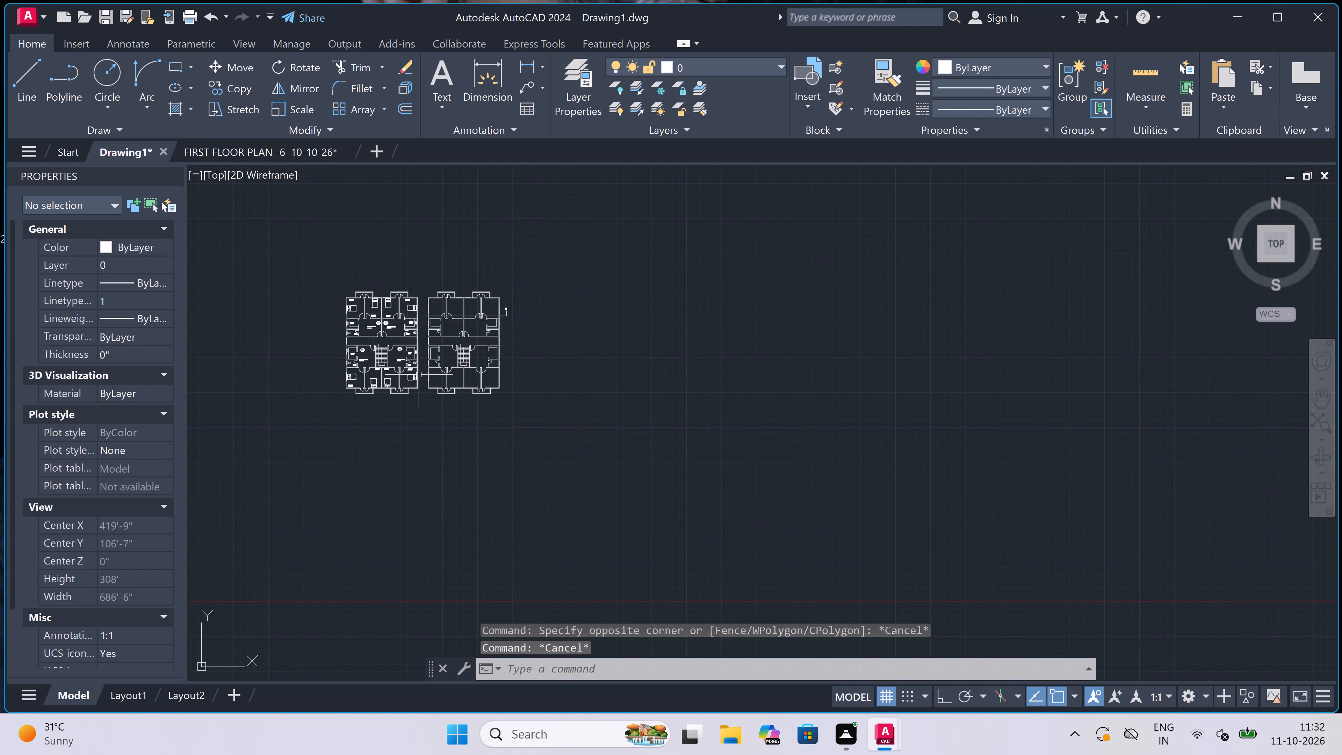
scroll(291, 350, "up", 2)
scroll(414, 354, "up", 2)
scroll(414, 354, "down", 1)
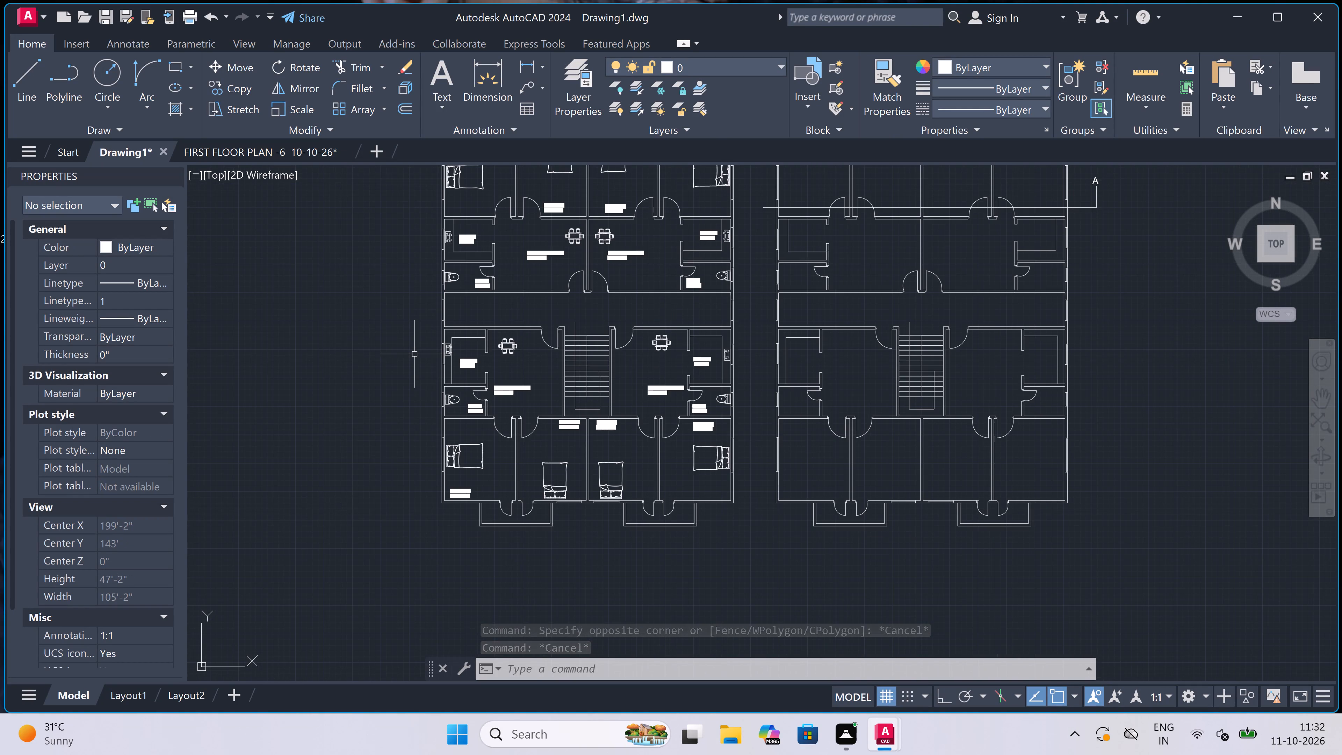
type("xl")
key("space")
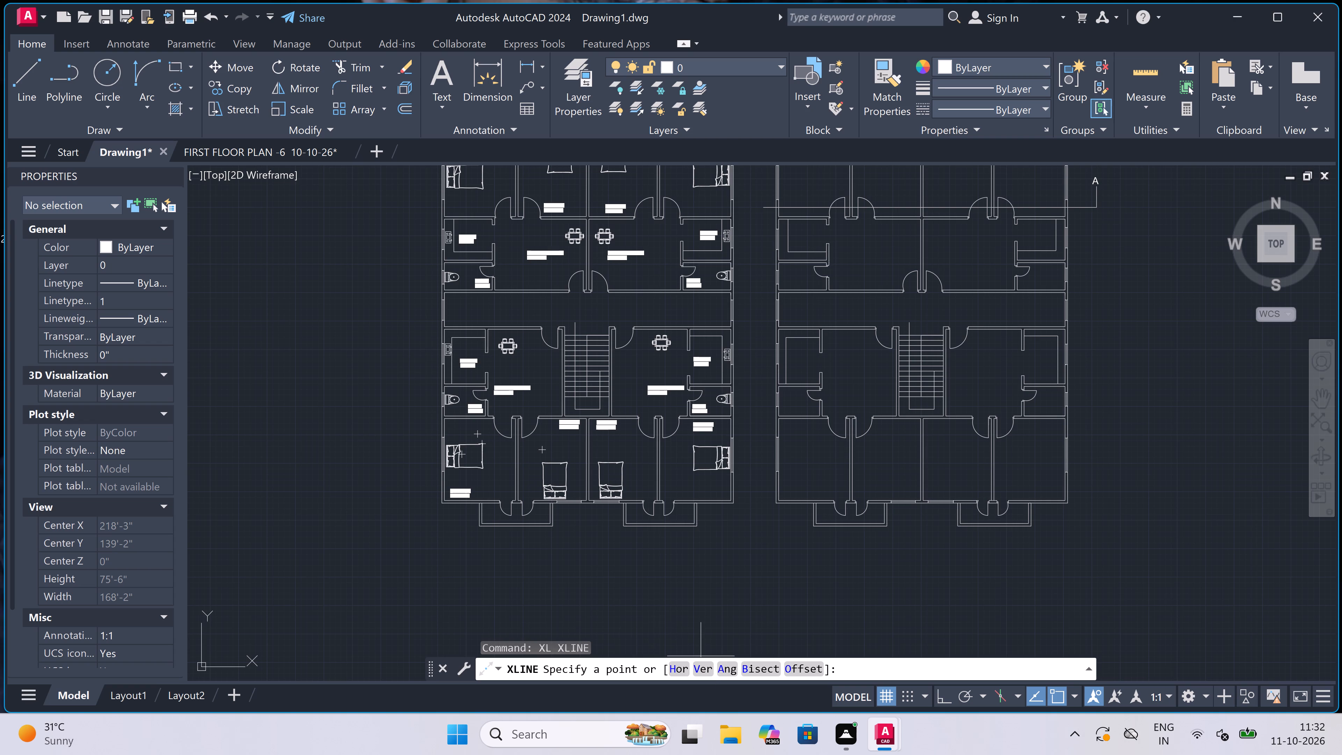
left_click(701, 667)
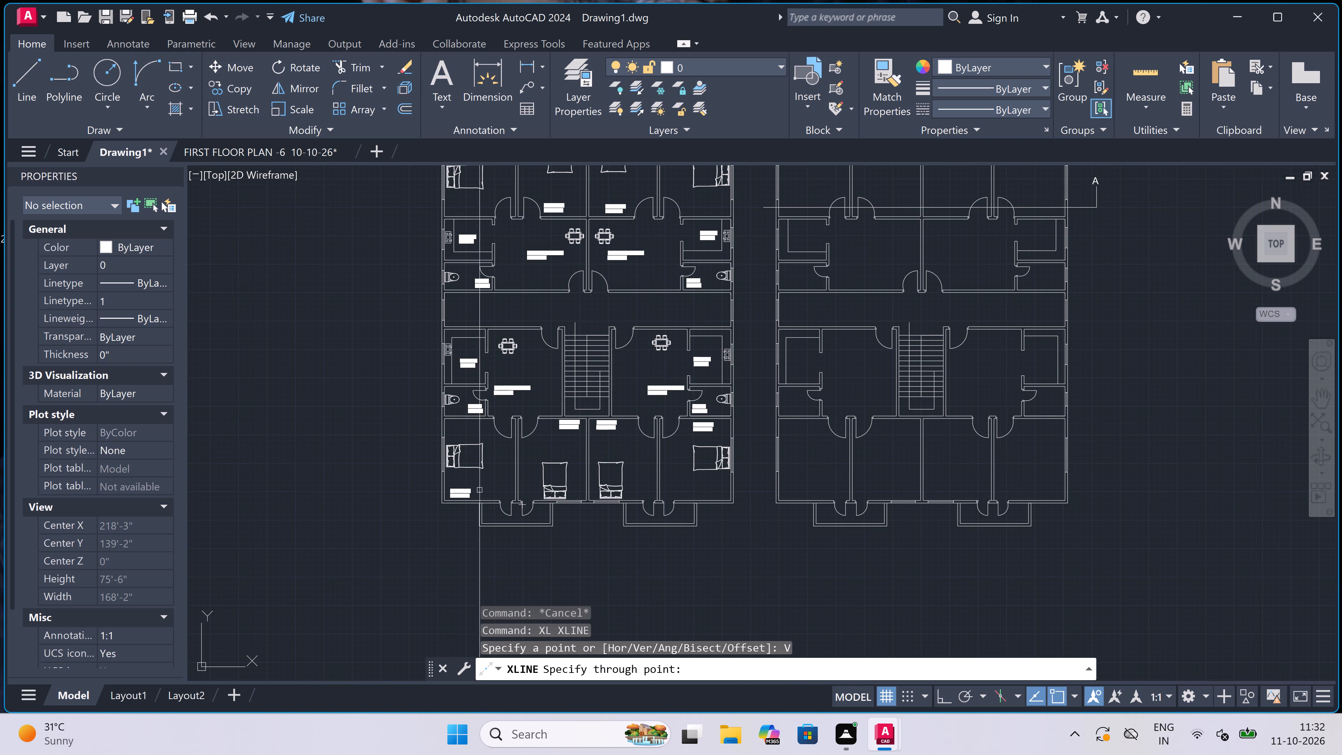
scroll(472, 490, "up", 2)
scroll(469, 491, "down", 3)
scroll(452, 512, "up", 3)
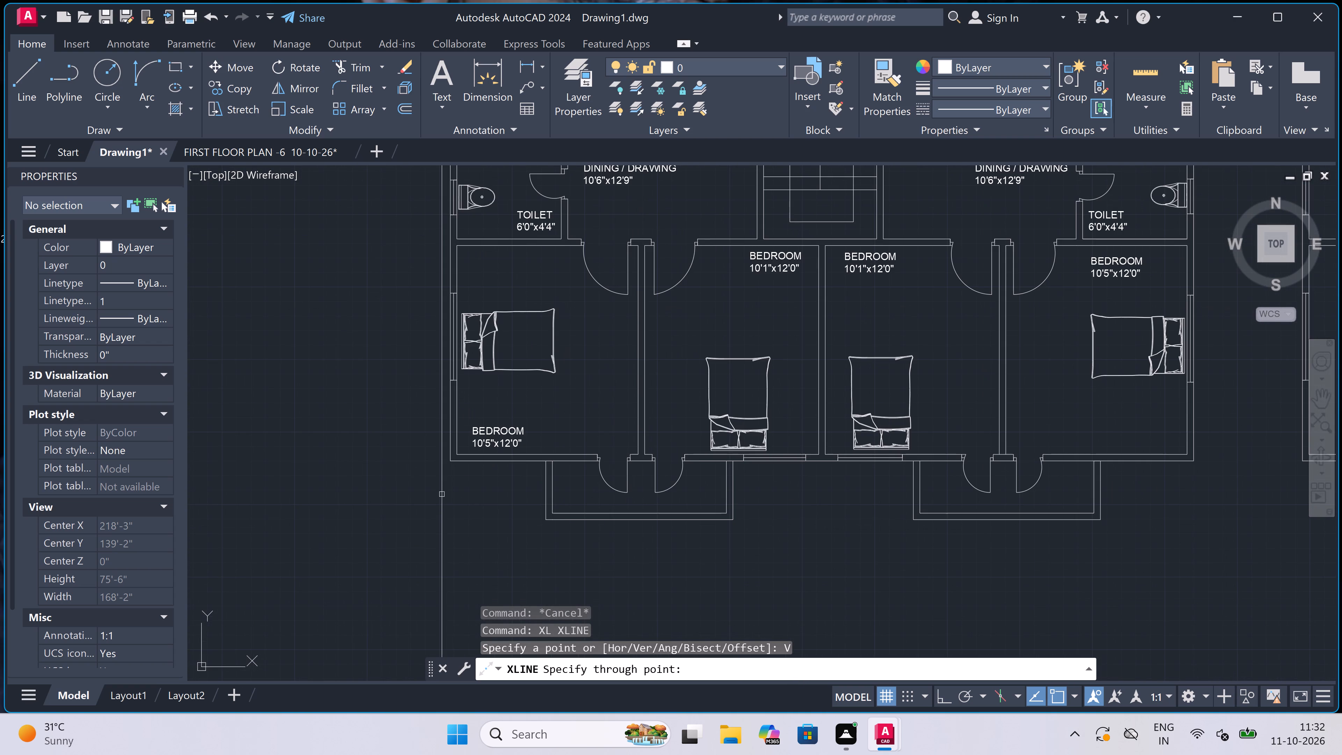
left_click(454, 464)
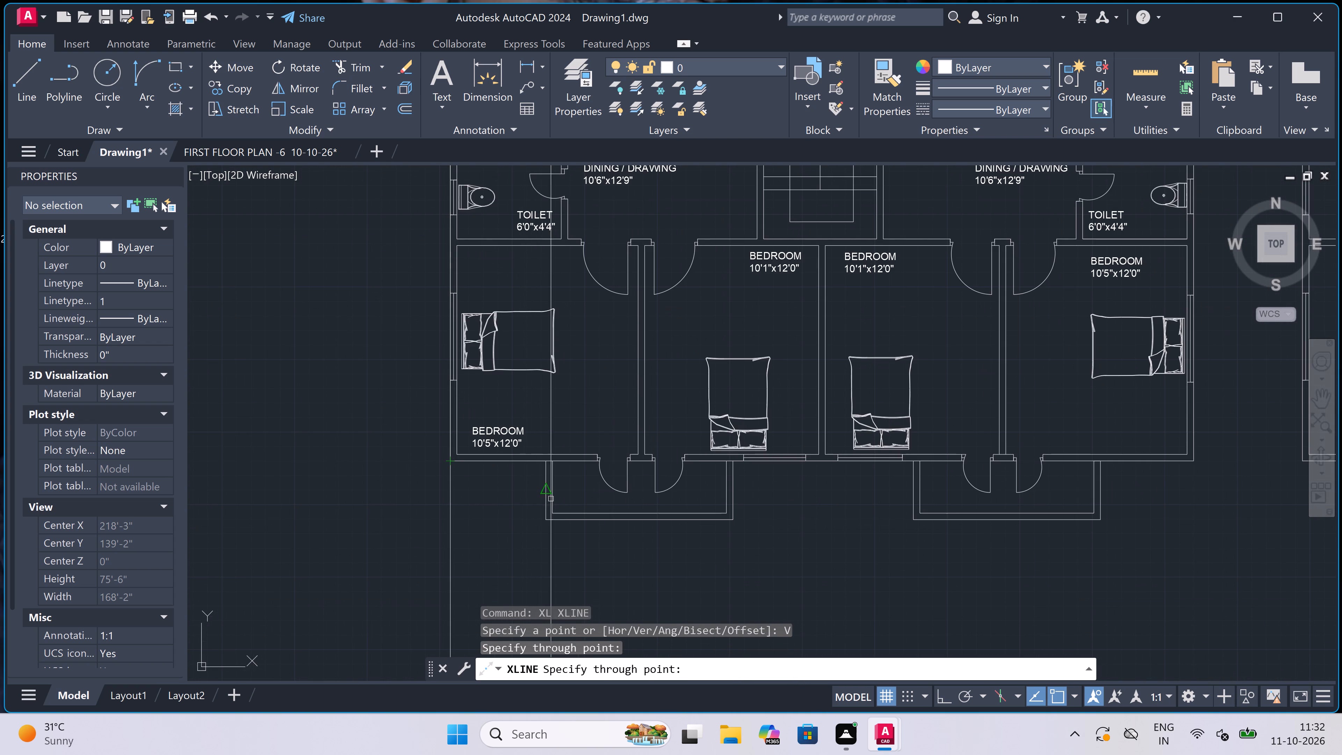
Place vertical construction lines through both jambs of each western balcony door on the furnished plan's south wall.
scroll(599, 462, "up", 2)
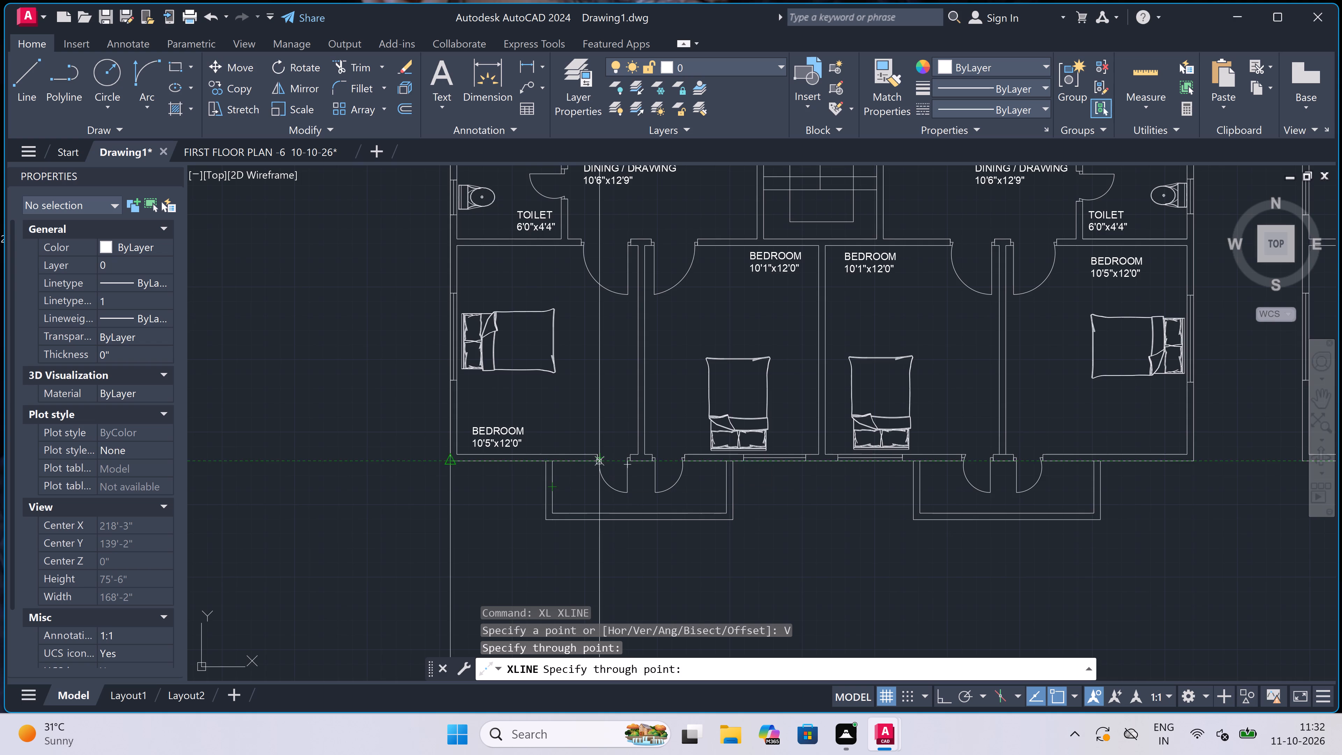
scroll(599, 462, "up", 1)
double_click(584, 457)
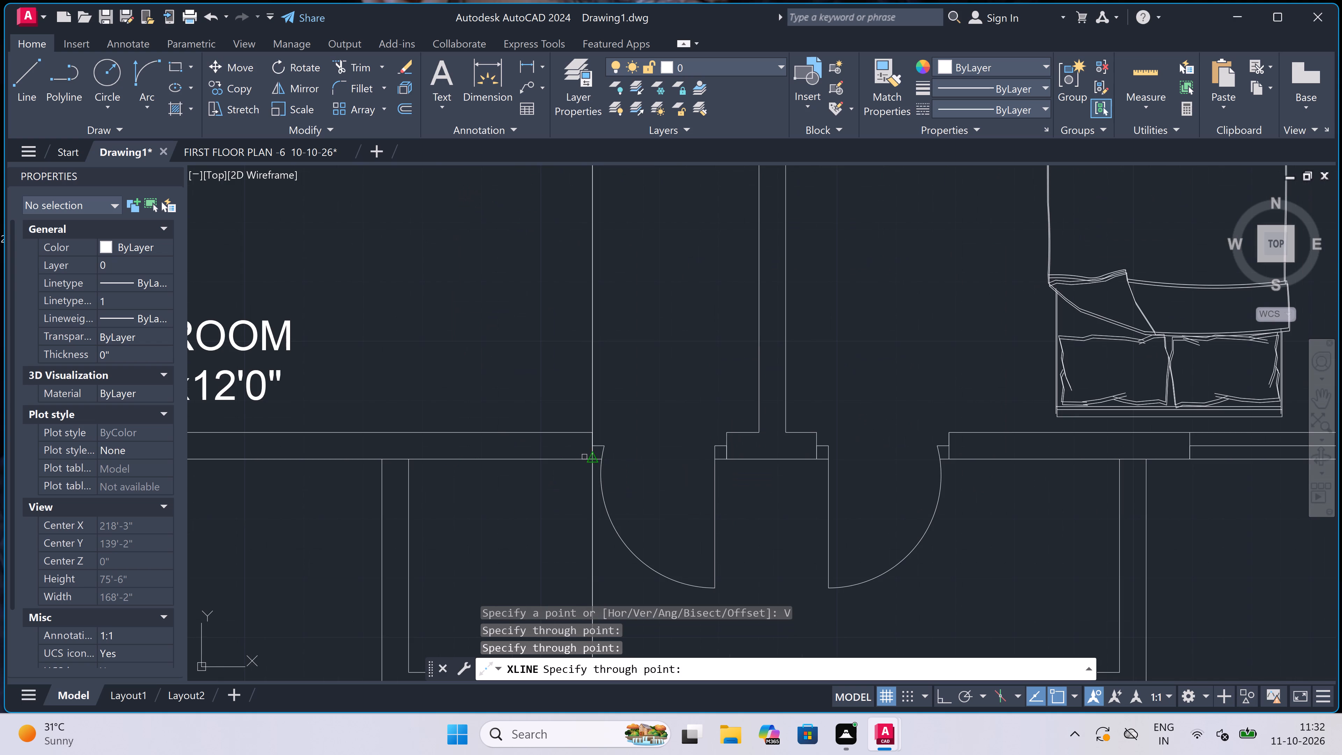
left_click(729, 462)
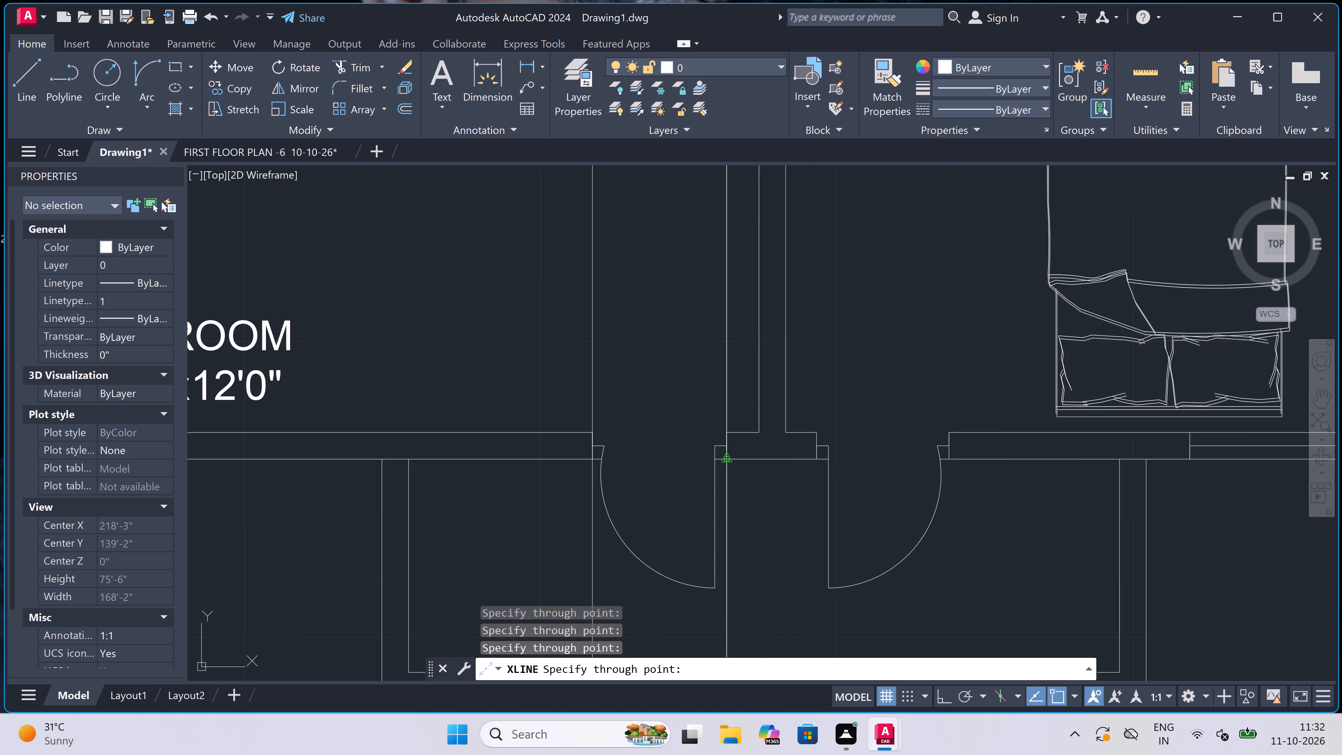
left_click(817, 455)
scroll(651, 458, "down", 2)
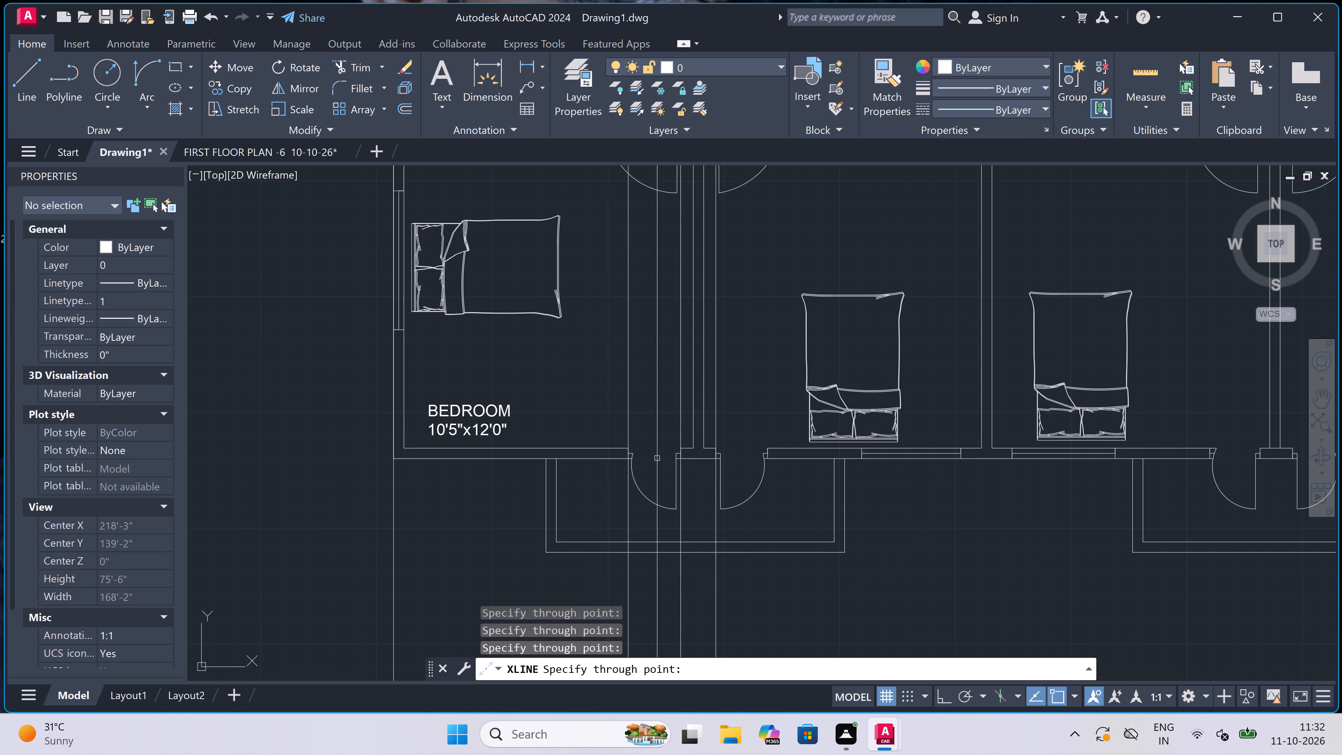
scroll(763, 456, "up", 2)
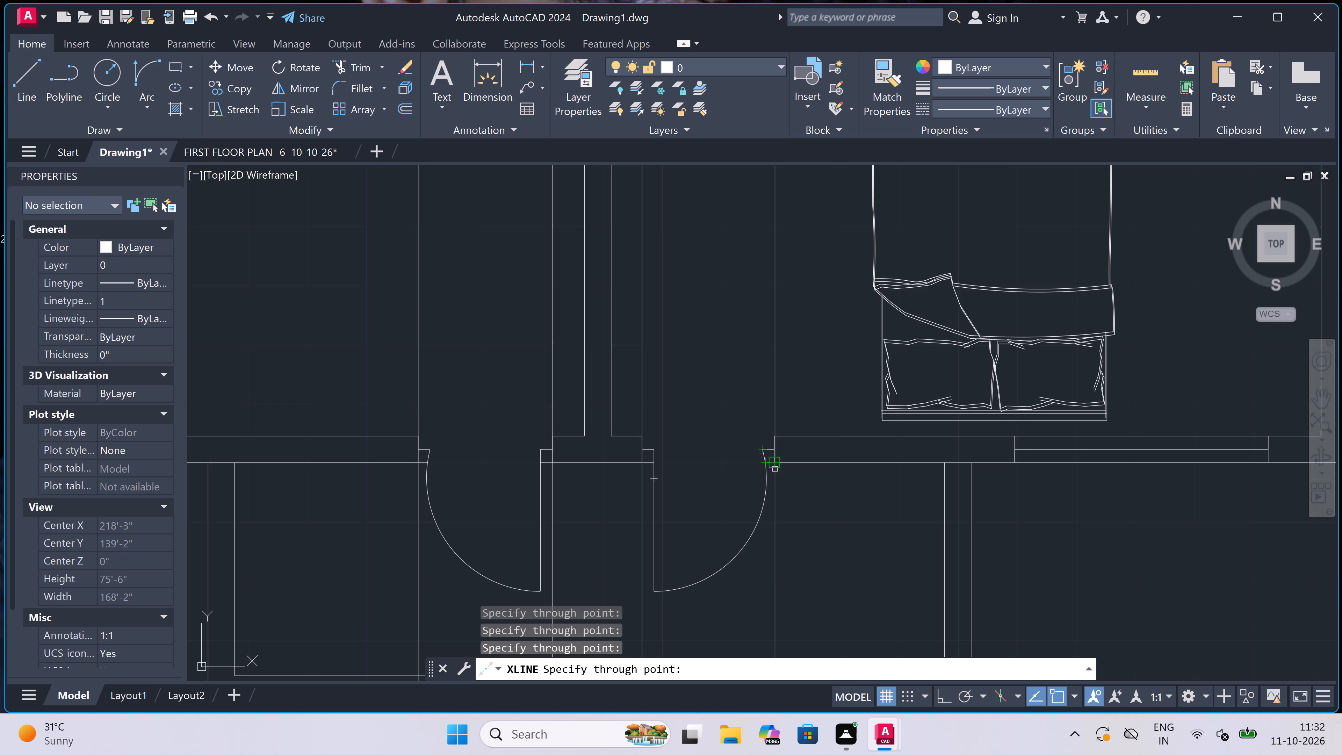
left_click(775, 469)
Place vertical construction lines through both edges of the two middle bedroom windows on the furnished plan's south wall.
scroll(596, 468, "down", 3)
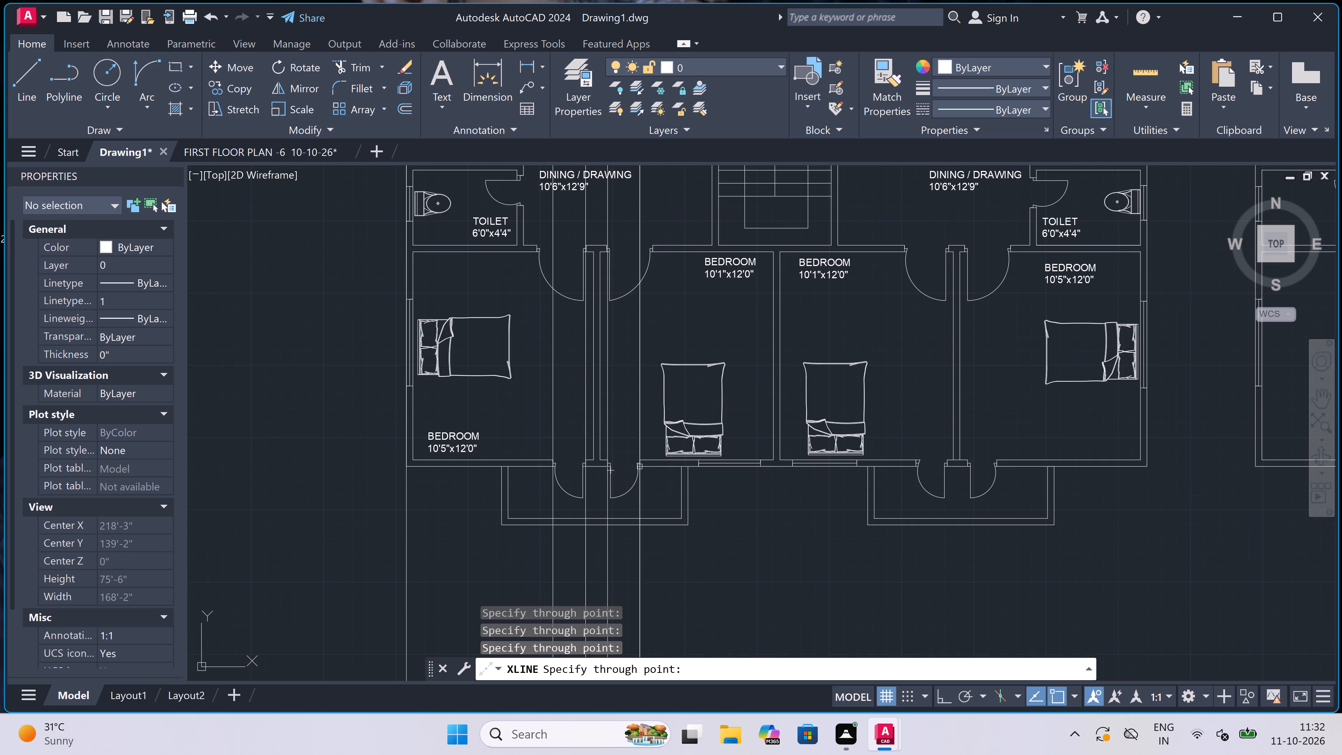
scroll(706, 469, "up", 2)
left_click(686, 461)
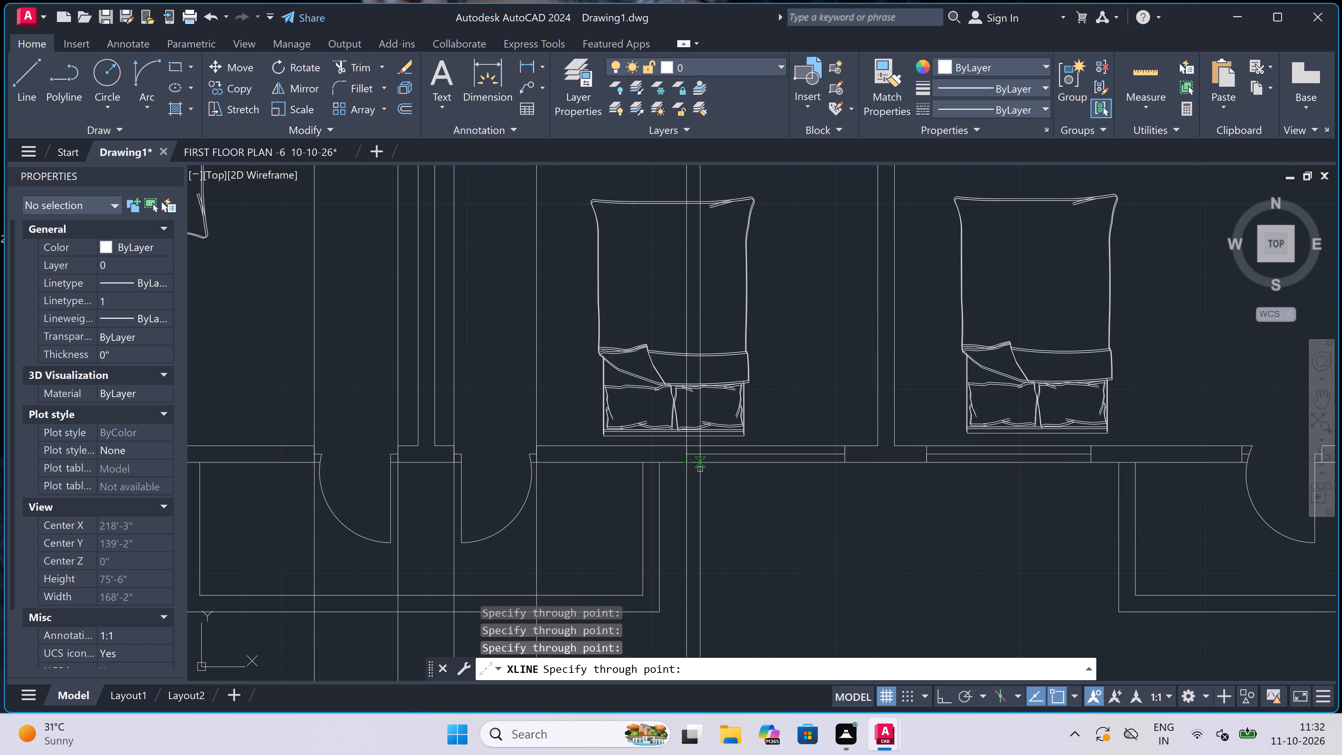
left_click(847, 467)
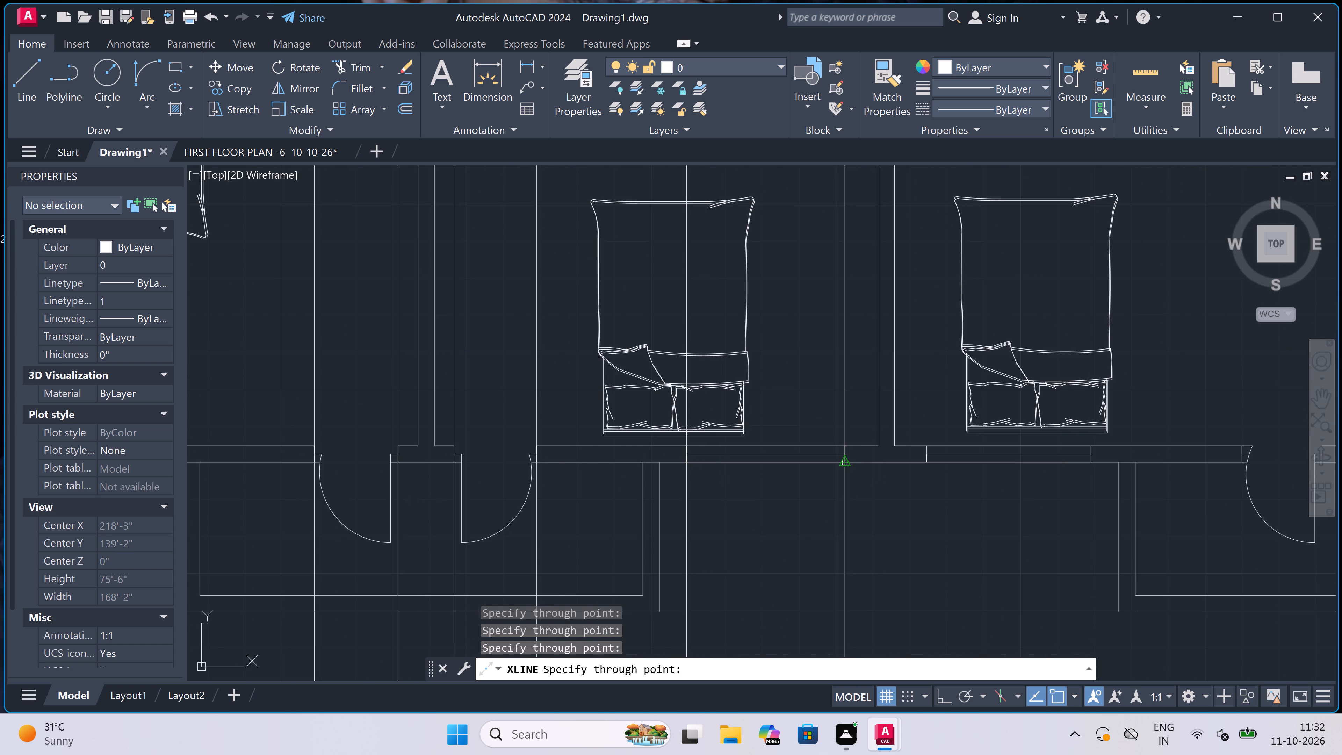
scroll(558, 438, "down", 4)
scroll(605, 433, "up", 3)
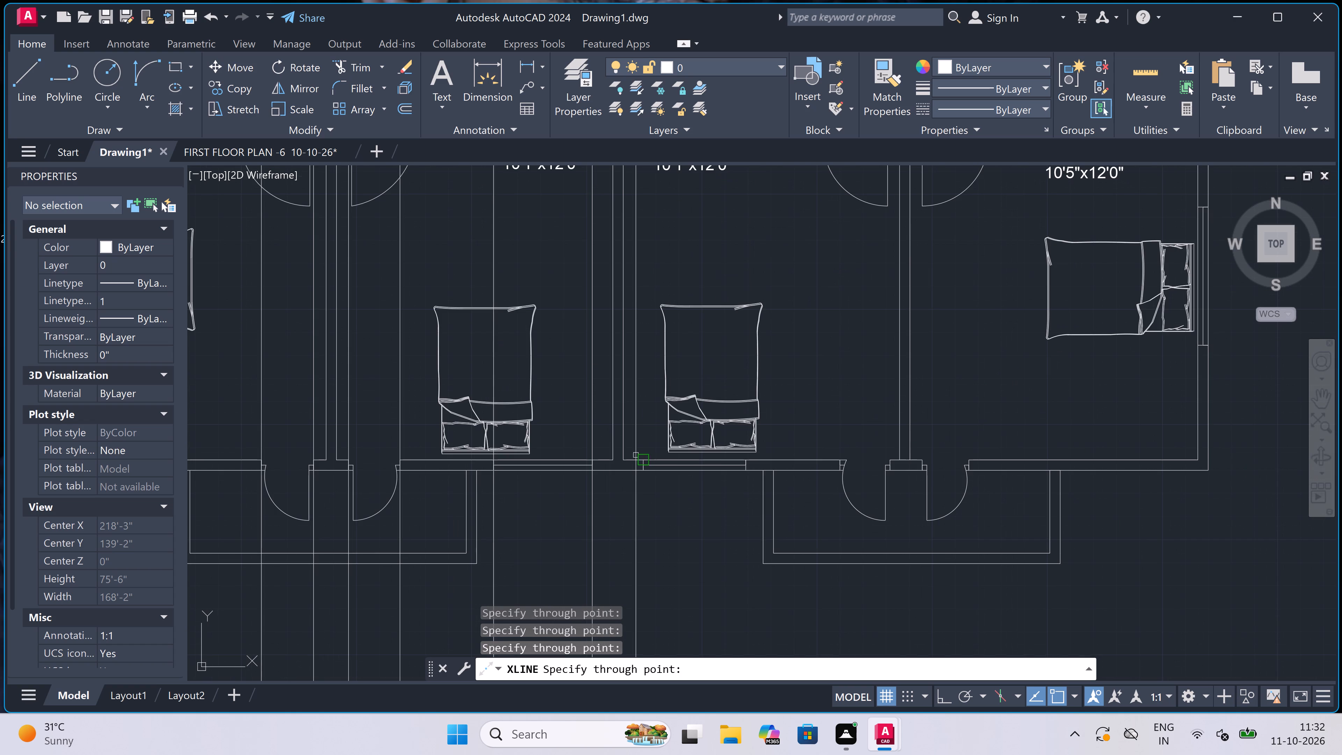
left_click(637, 472)
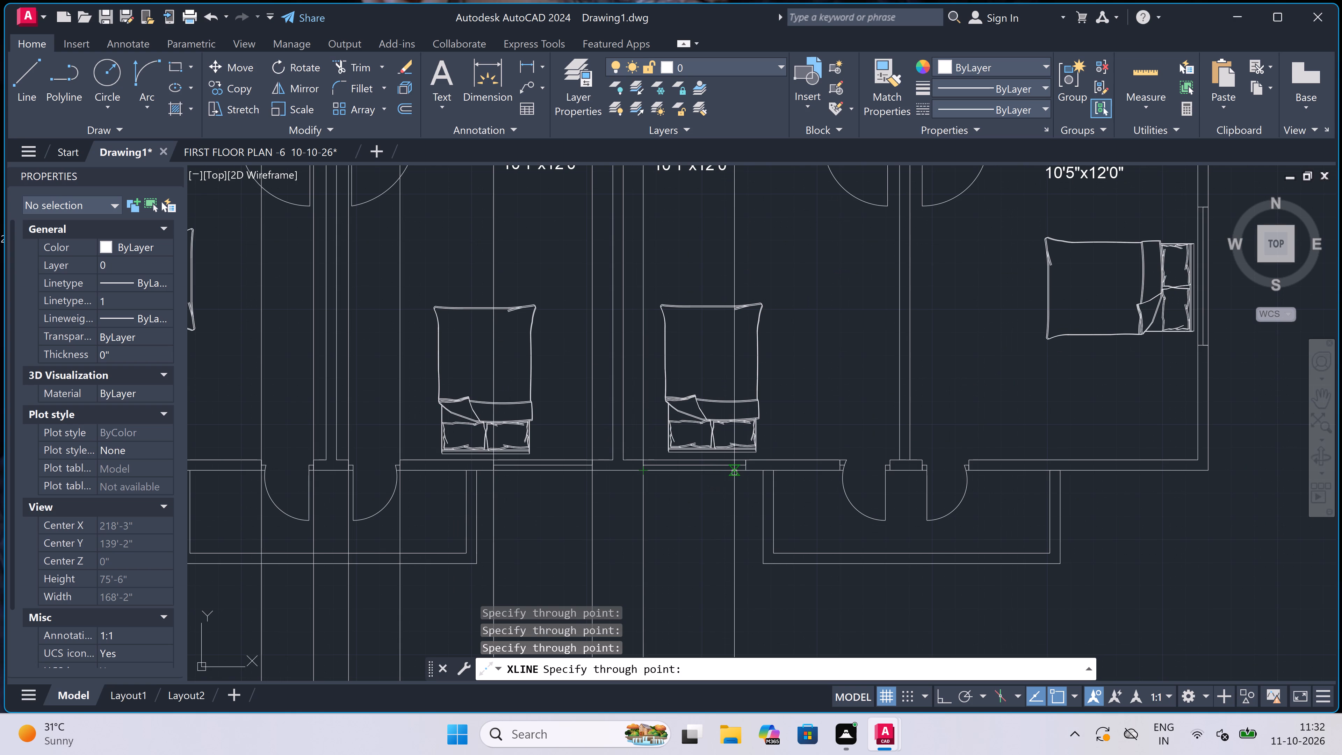
left_click(740, 473)
Place vertical construction lines through the eastern balcony doors' jambs and the southeast outer wall corner of the furnished plan.
scroll(531, 484, "down", 3)
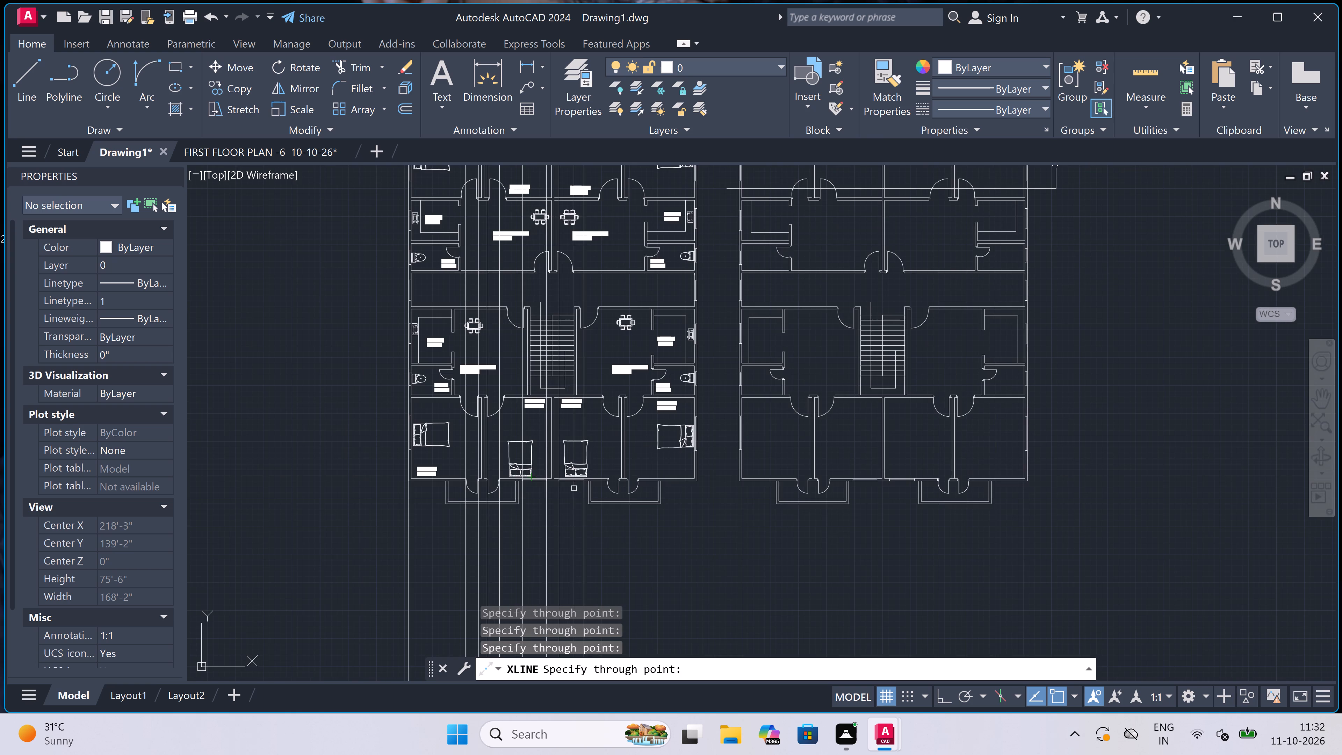
scroll(636, 484, "up", 2)
scroll(539, 472, "up", 3)
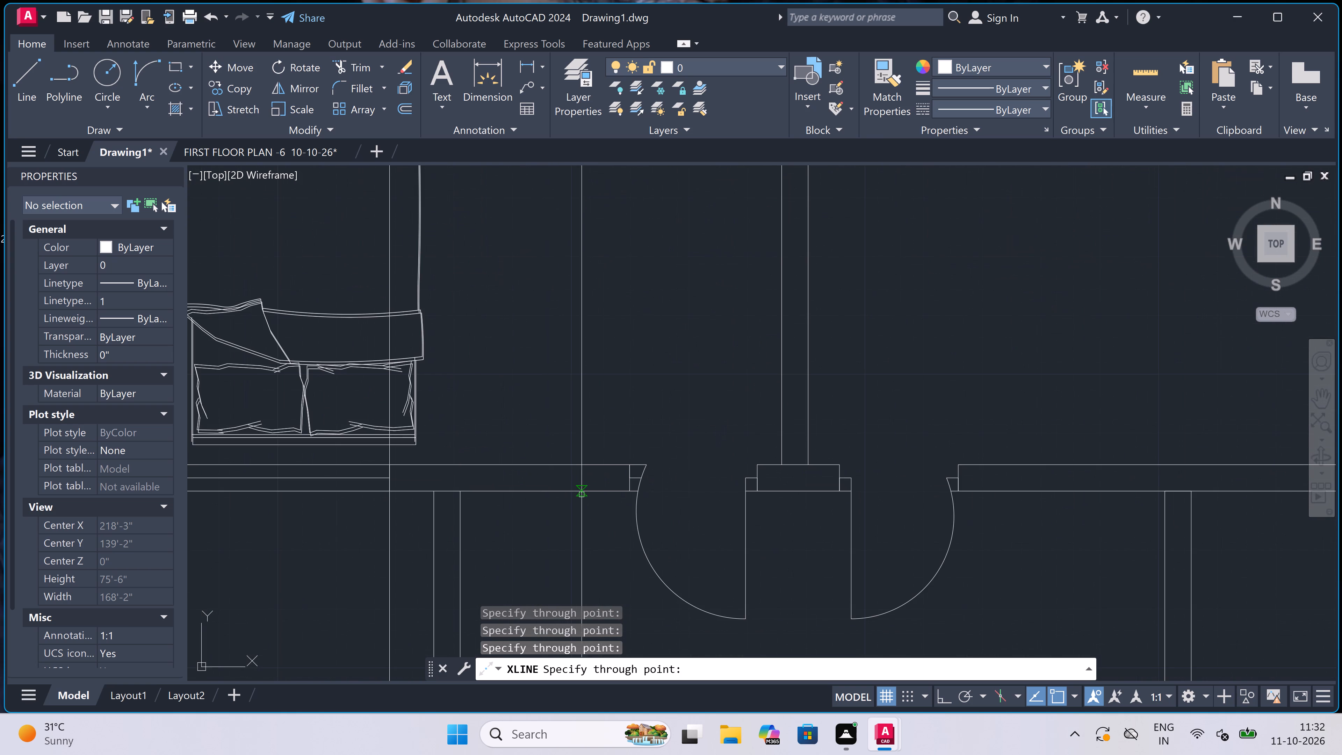
left_click(627, 492)
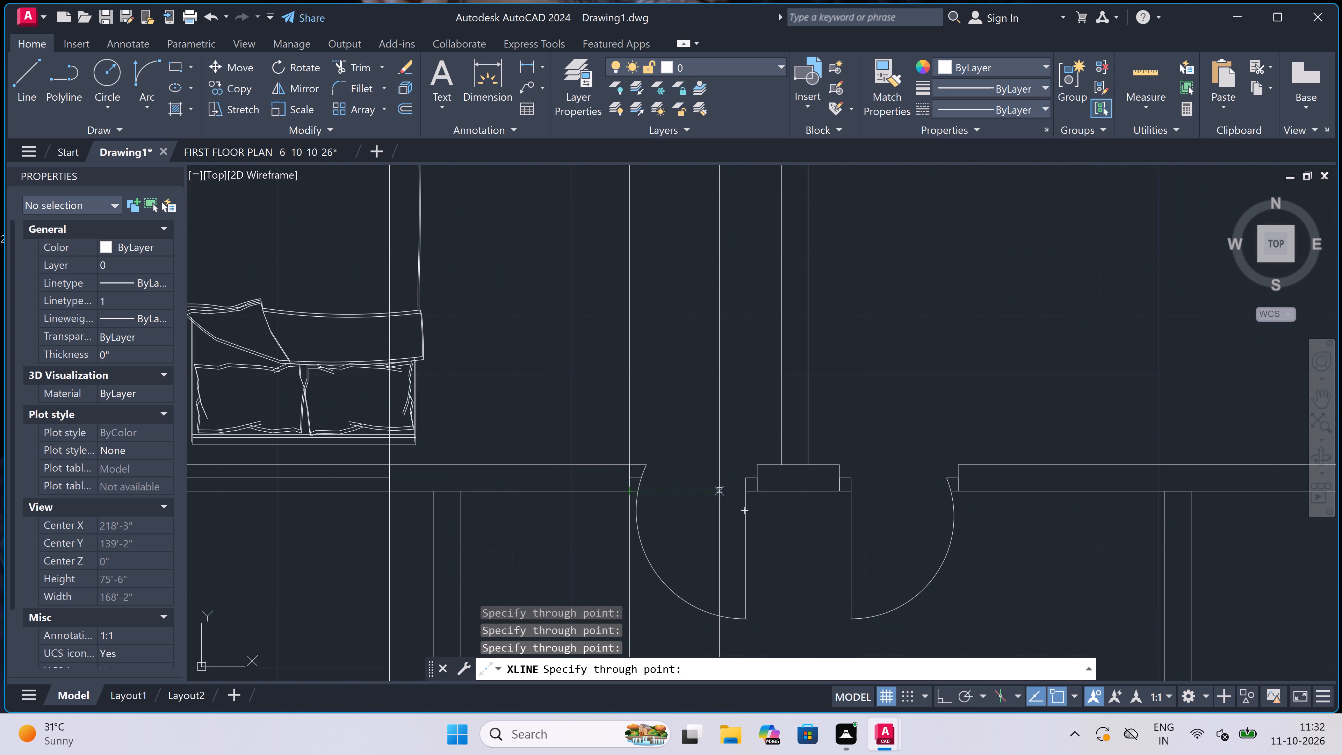
left_click(755, 495)
scroll(495, 500, "down", 2)
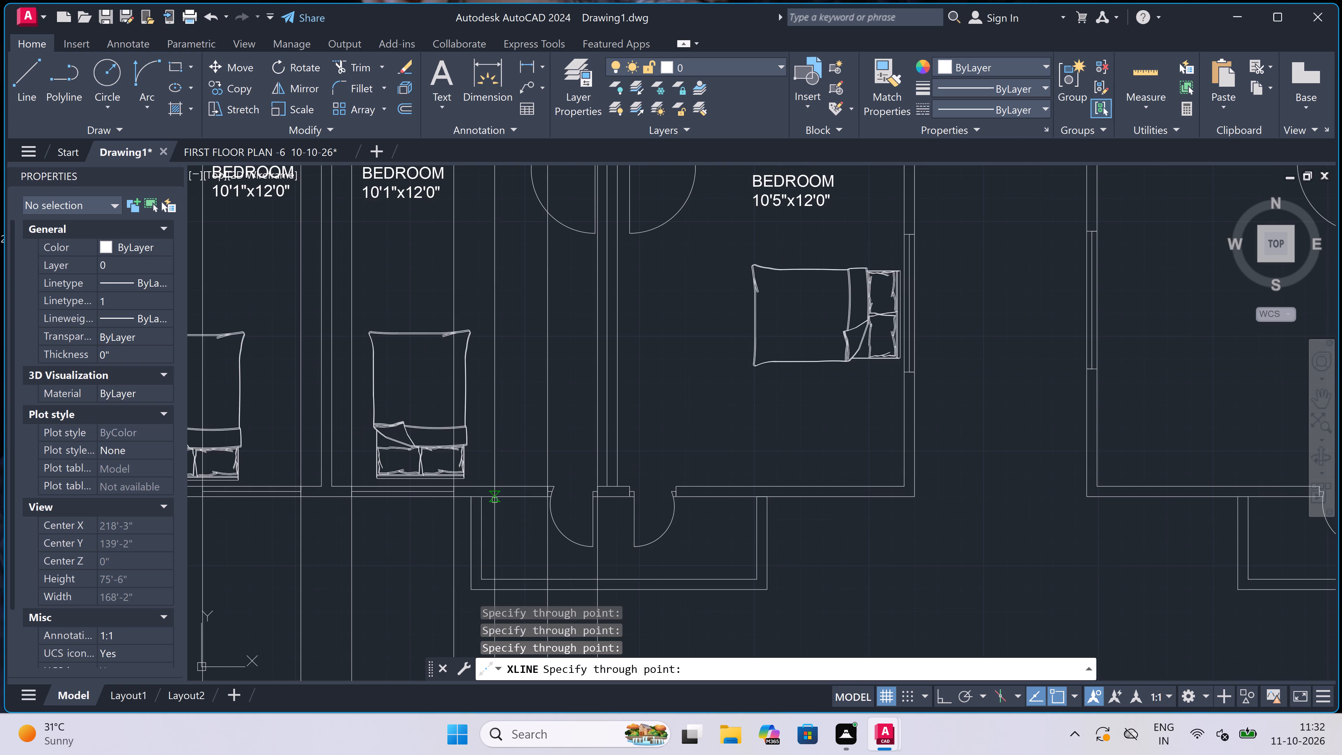
scroll(636, 502, "up", 2)
left_click(621, 495)
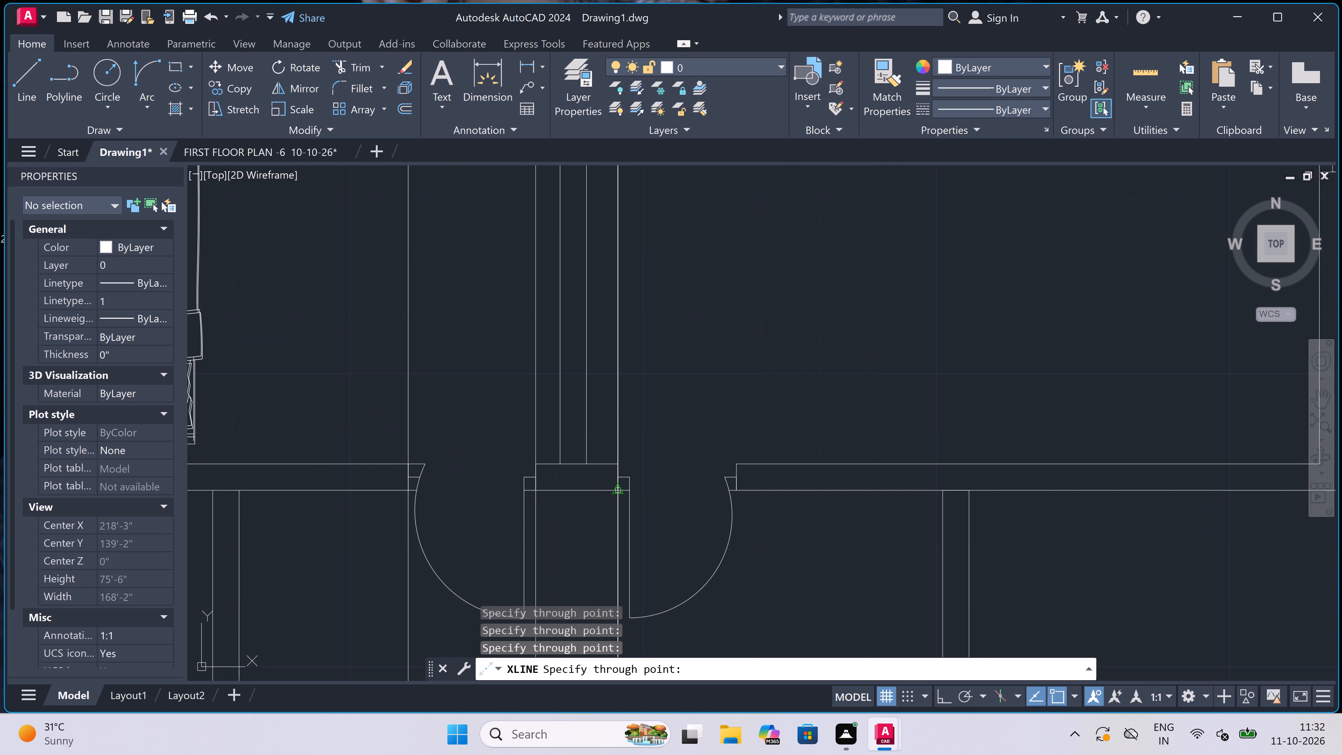
left_click(741, 491)
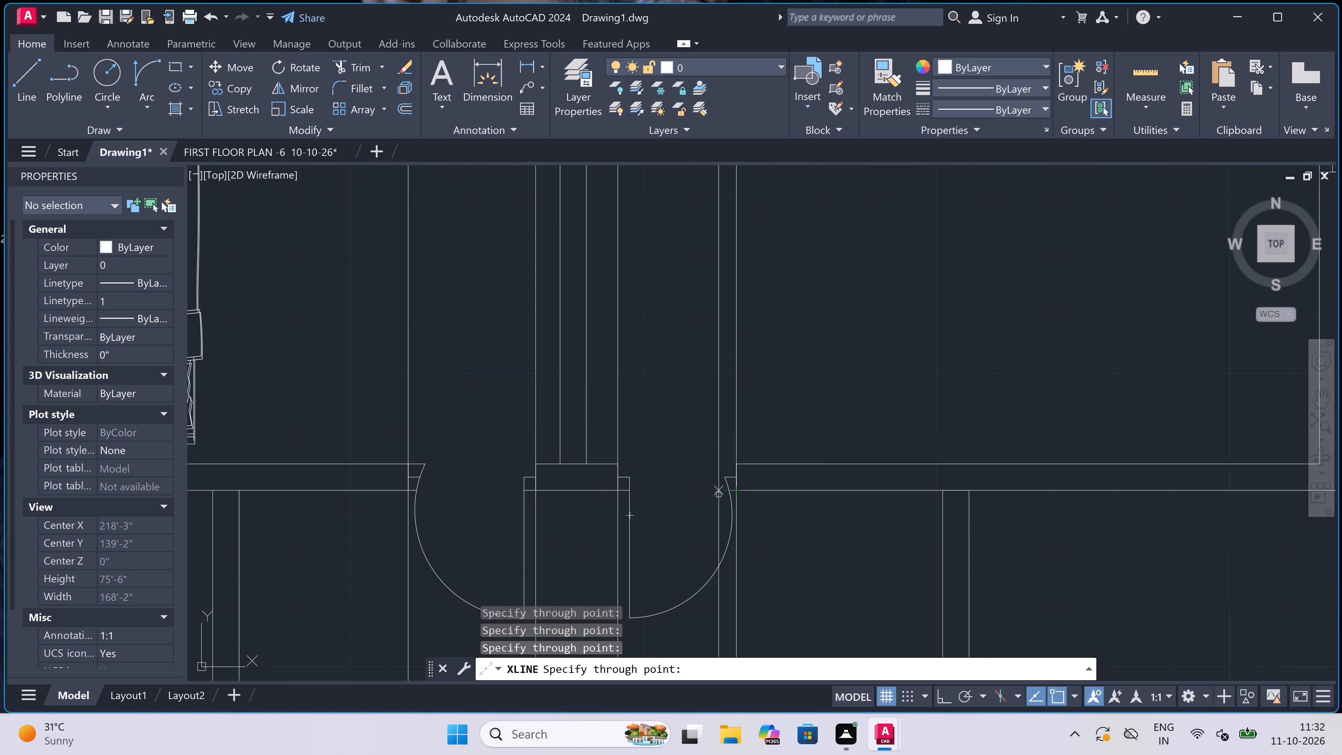
scroll(461, 499, "down", 3)
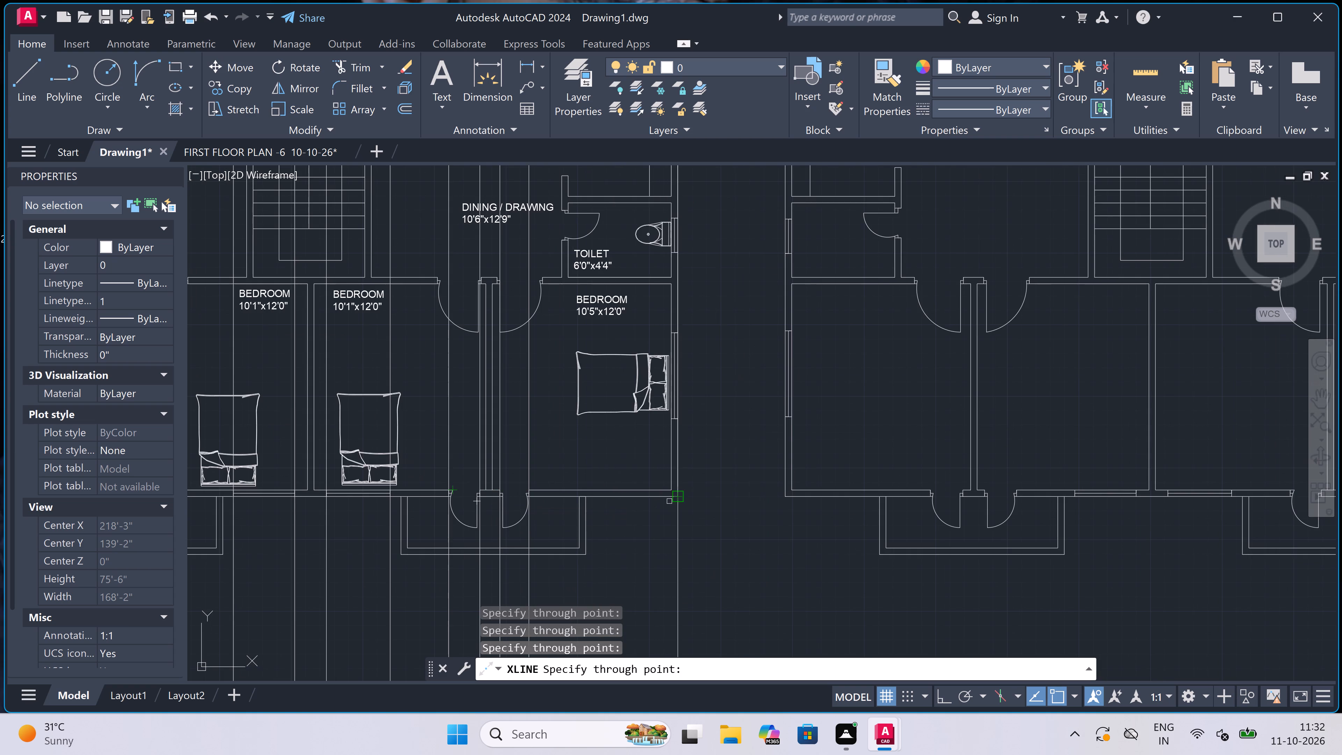
left_click(673, 501)
Place vertical construction lines through the inner and outer faces of the unfurnished plan's west wall at the section line.
scroll(584, 517, "down", 4)
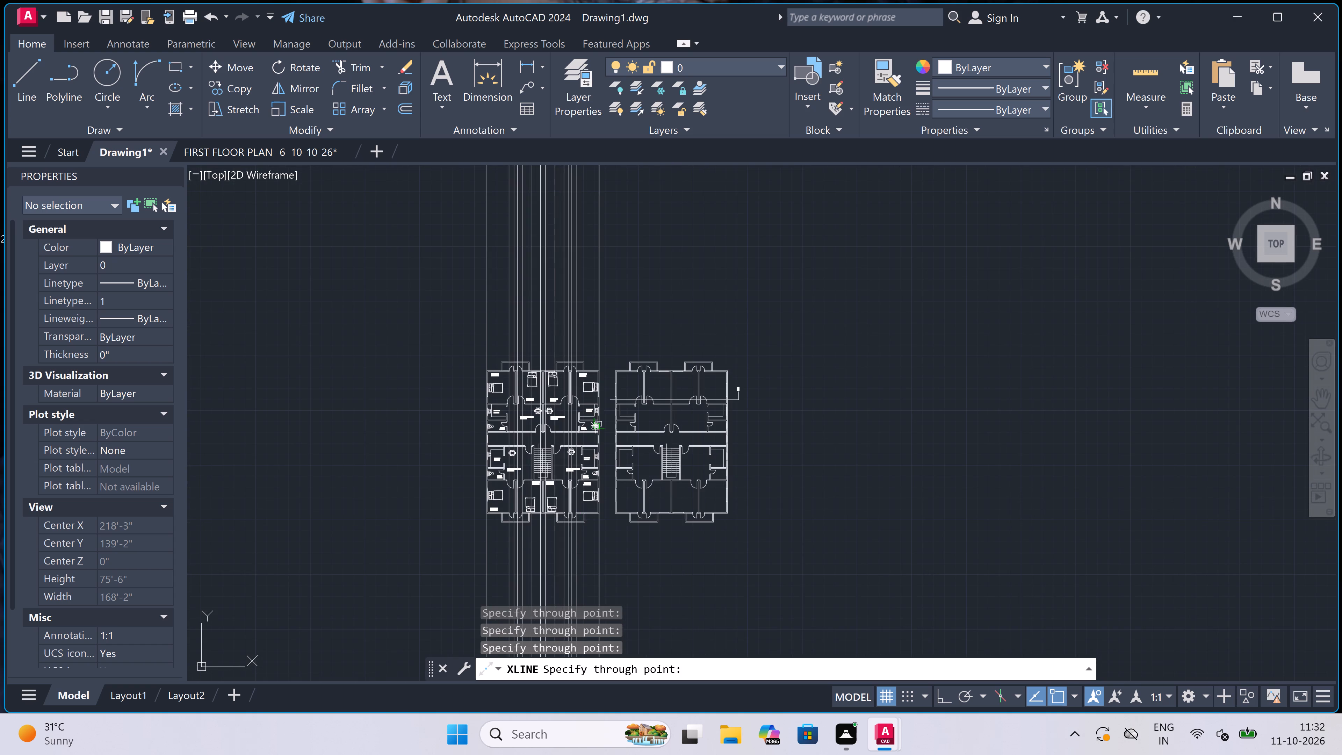
scroll(603, 423, "up", 2)
scroll(630, 359, "up", 3)
scroll(655, 373, "up", 3)
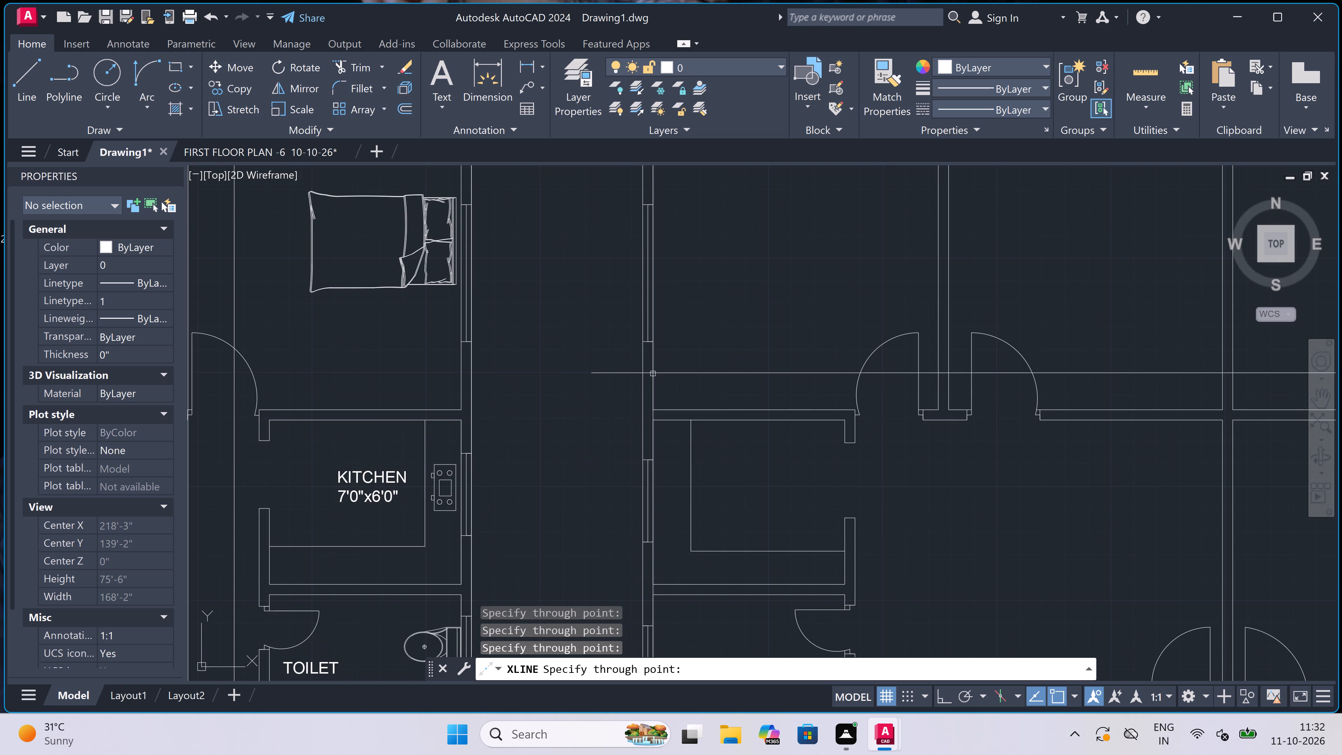
left_click(647, 373)
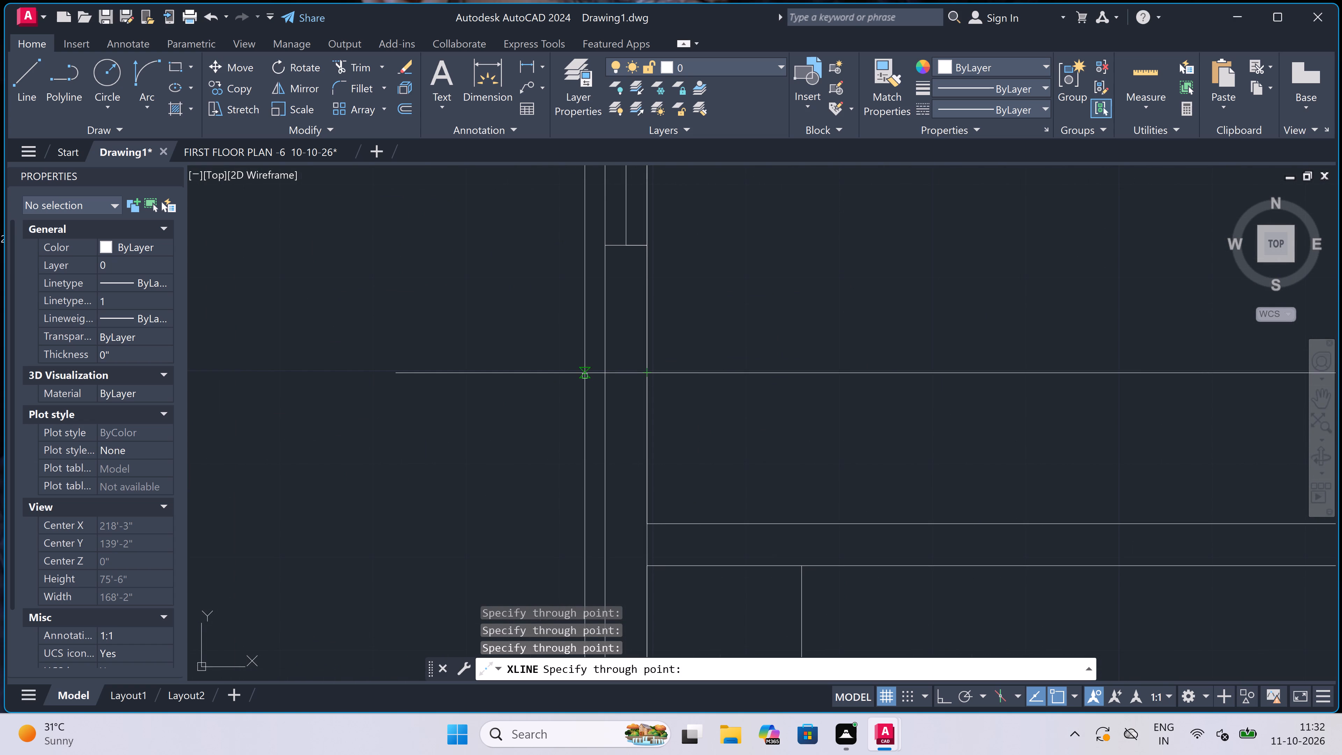
left_click(604, 378)
Place vertical construction lines through the jambs of the unfurnished plan's northwest balcony doors and both faces of the partition between them.
scroll(517, 439, "down", 4)
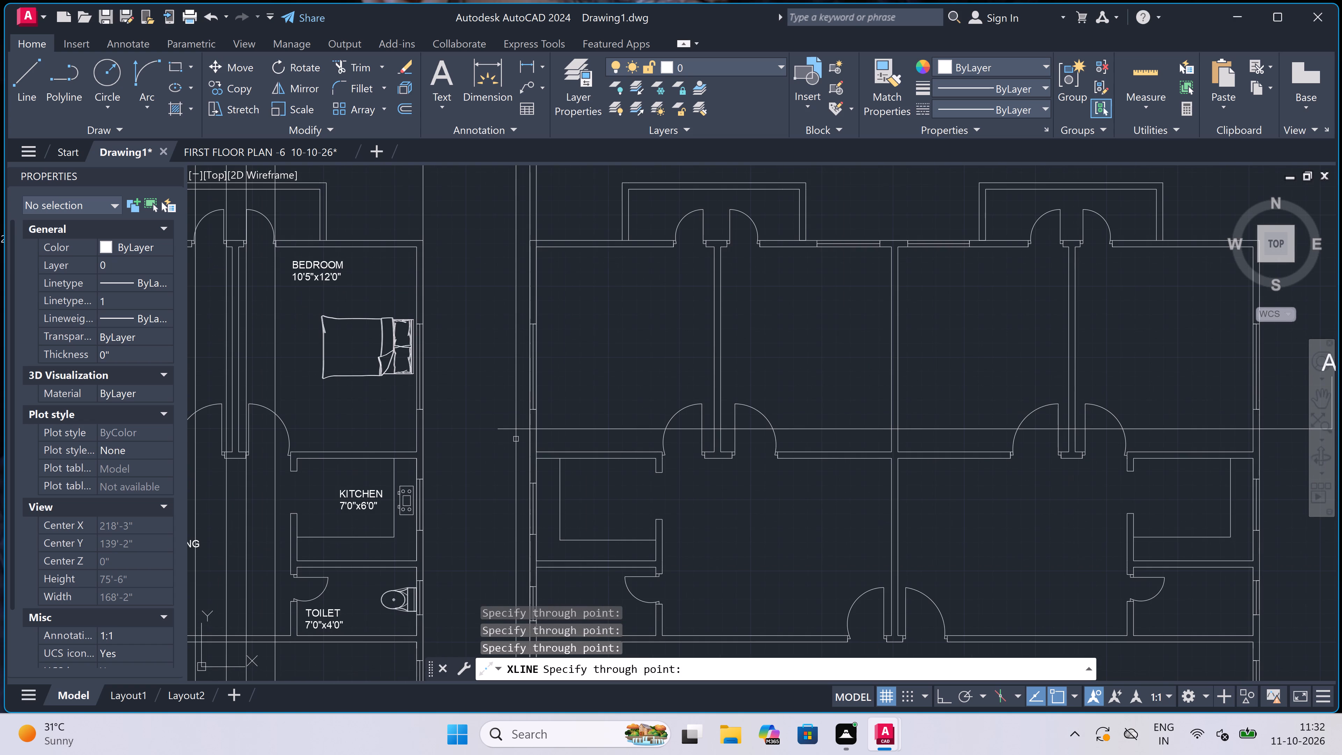
scroll(516, 426, "down", 2)
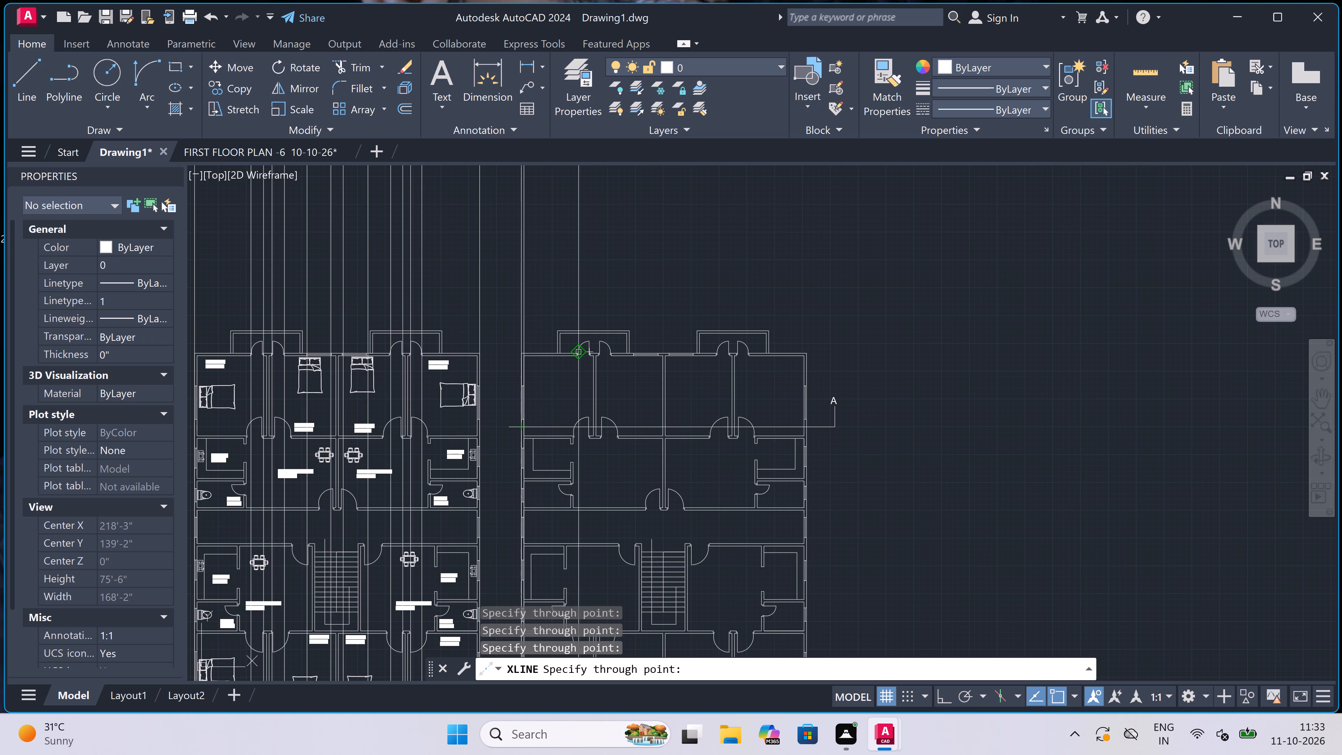
scroll(582, 352, "up", 3)
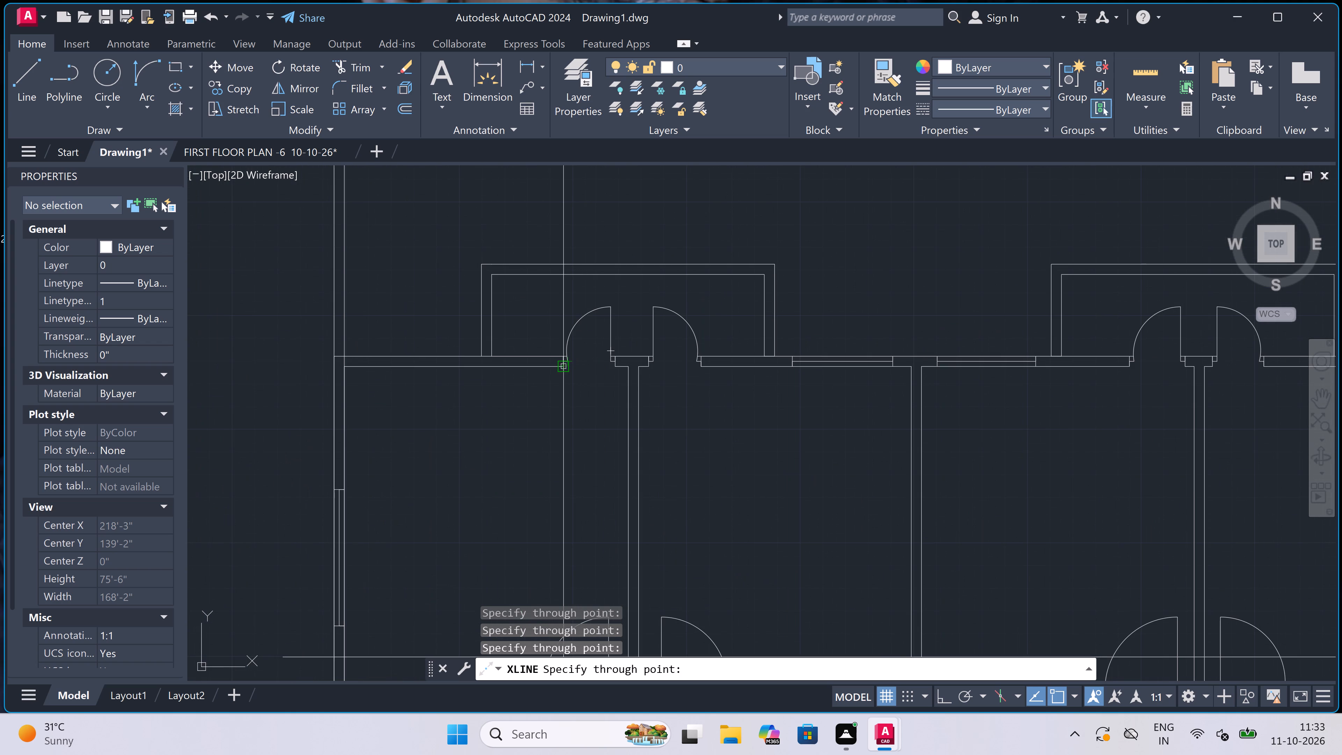
left_click(567, 368)
scroll(614, 373, "up", 3)
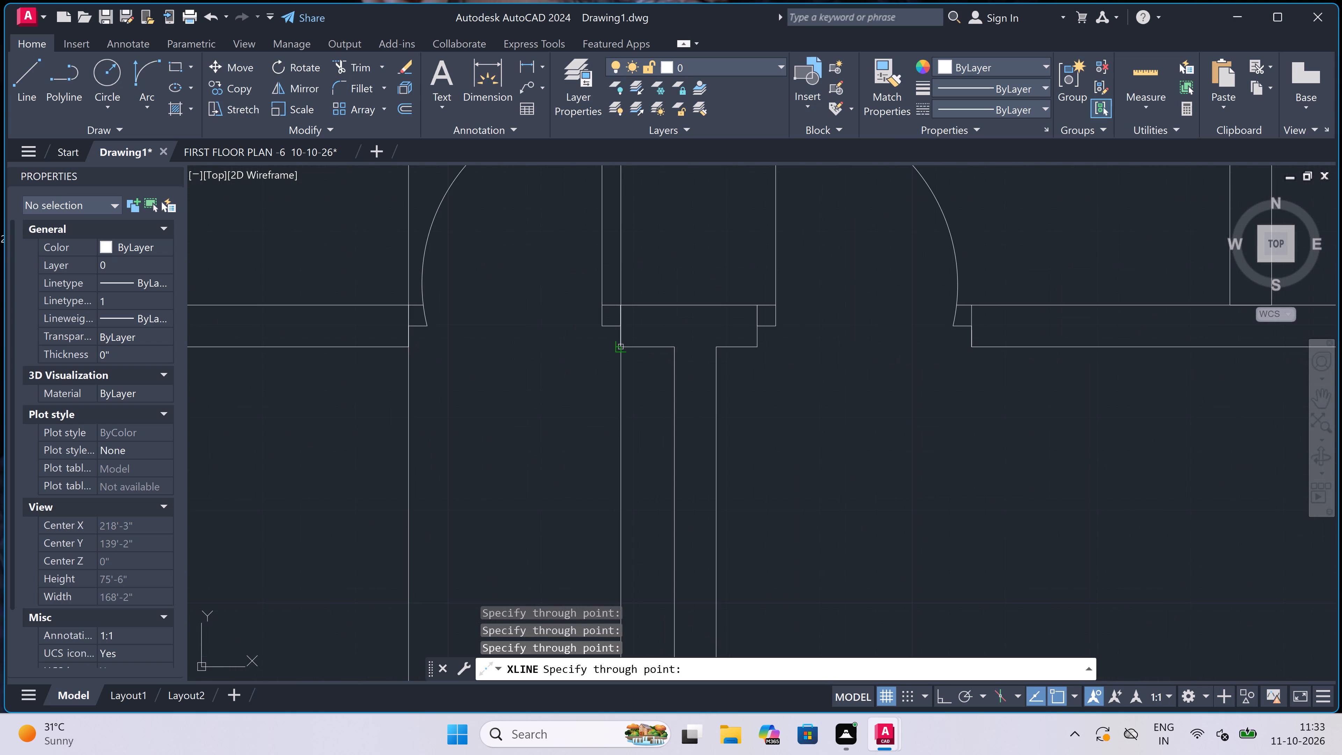
left_click(619, 346)
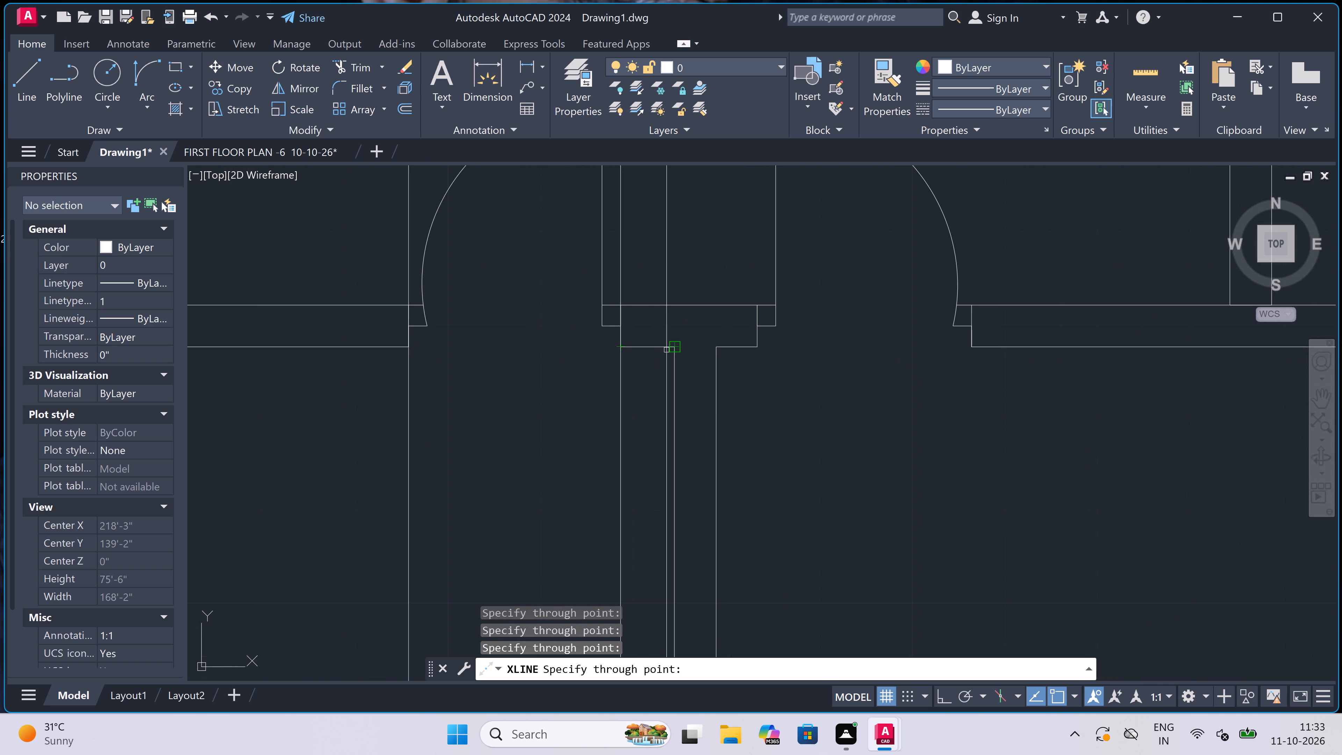
left_click(668, 349)
double_click(715, 344)
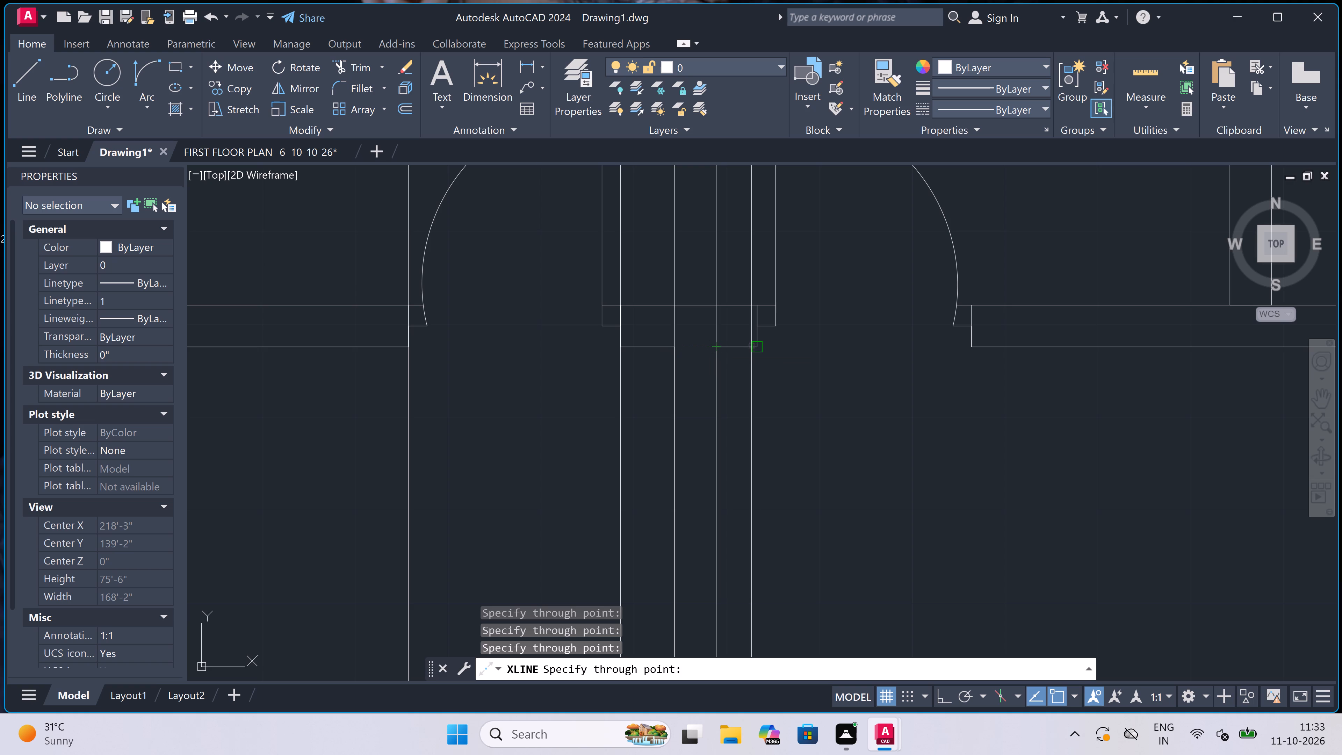
double_click(761, 347)
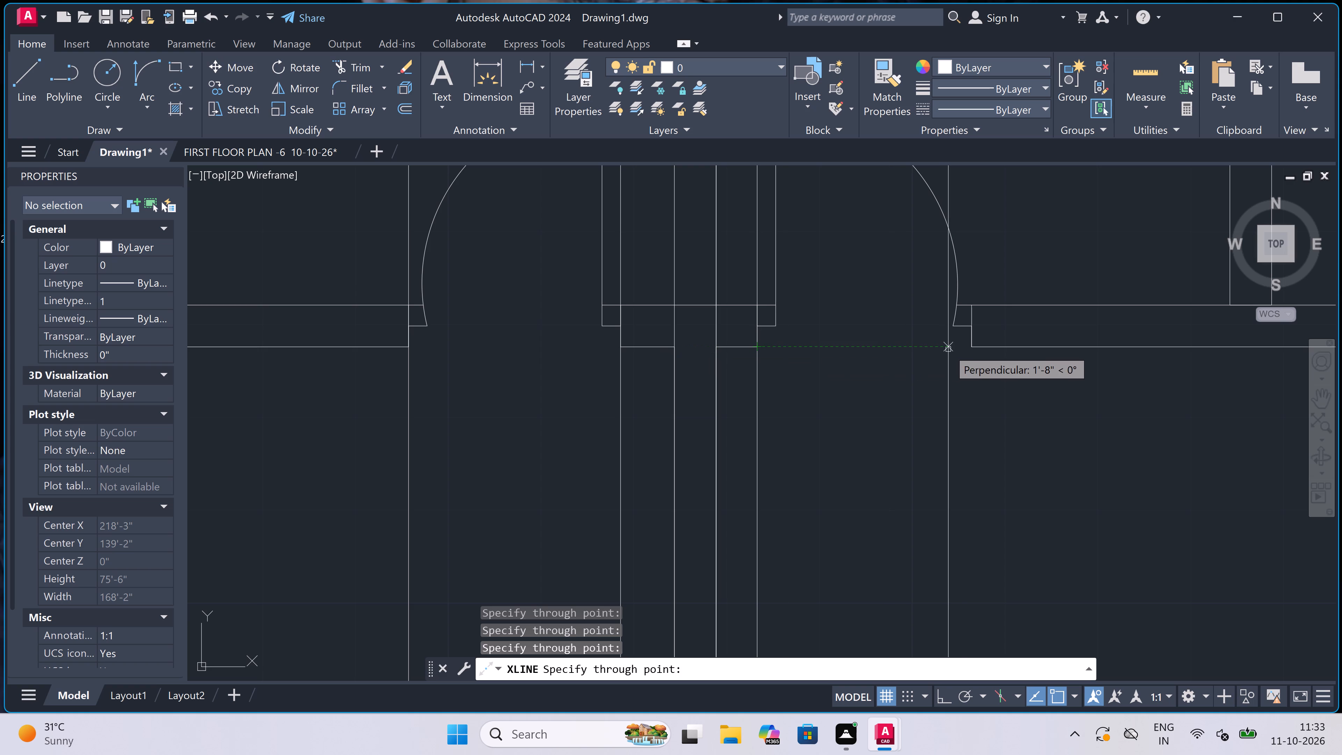
left_click(966, 347)
scroll(651, 349, "down", 4)
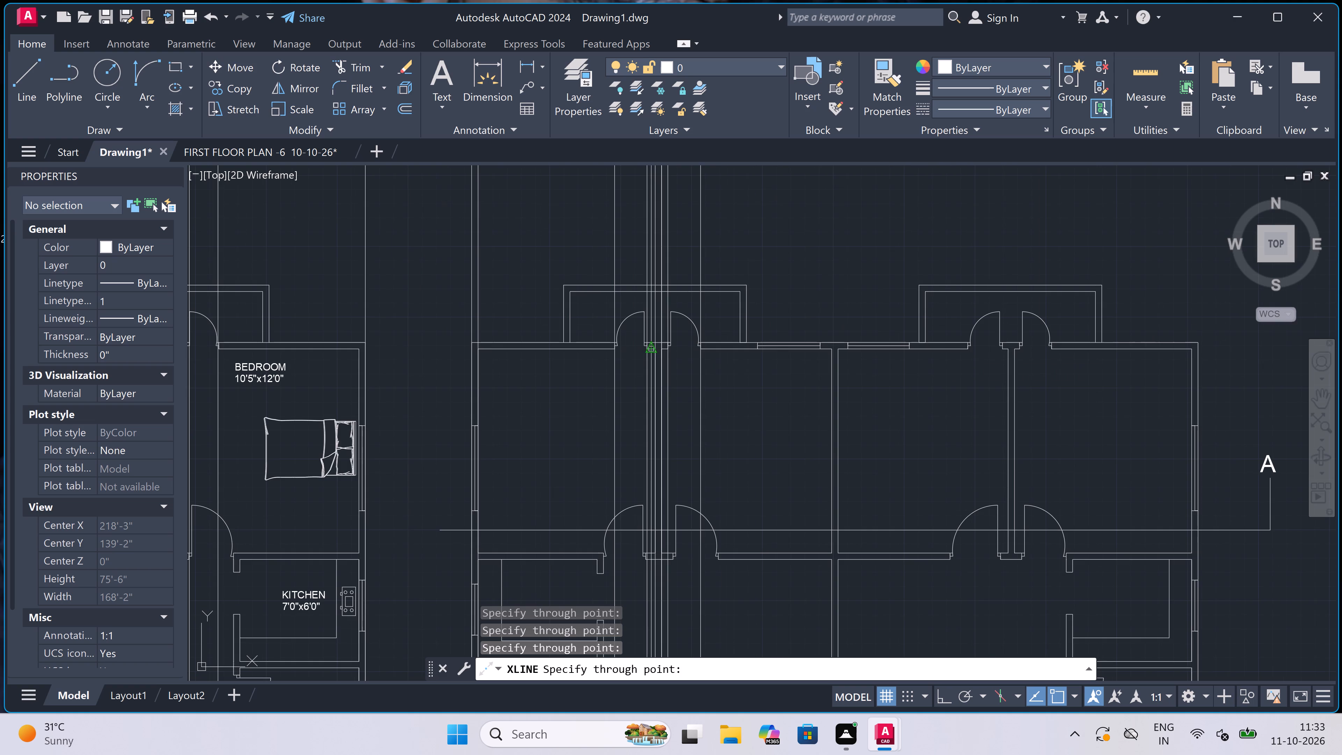
scroll(762, 342, "down", 3)
scroll(794, 350, "up", 3)
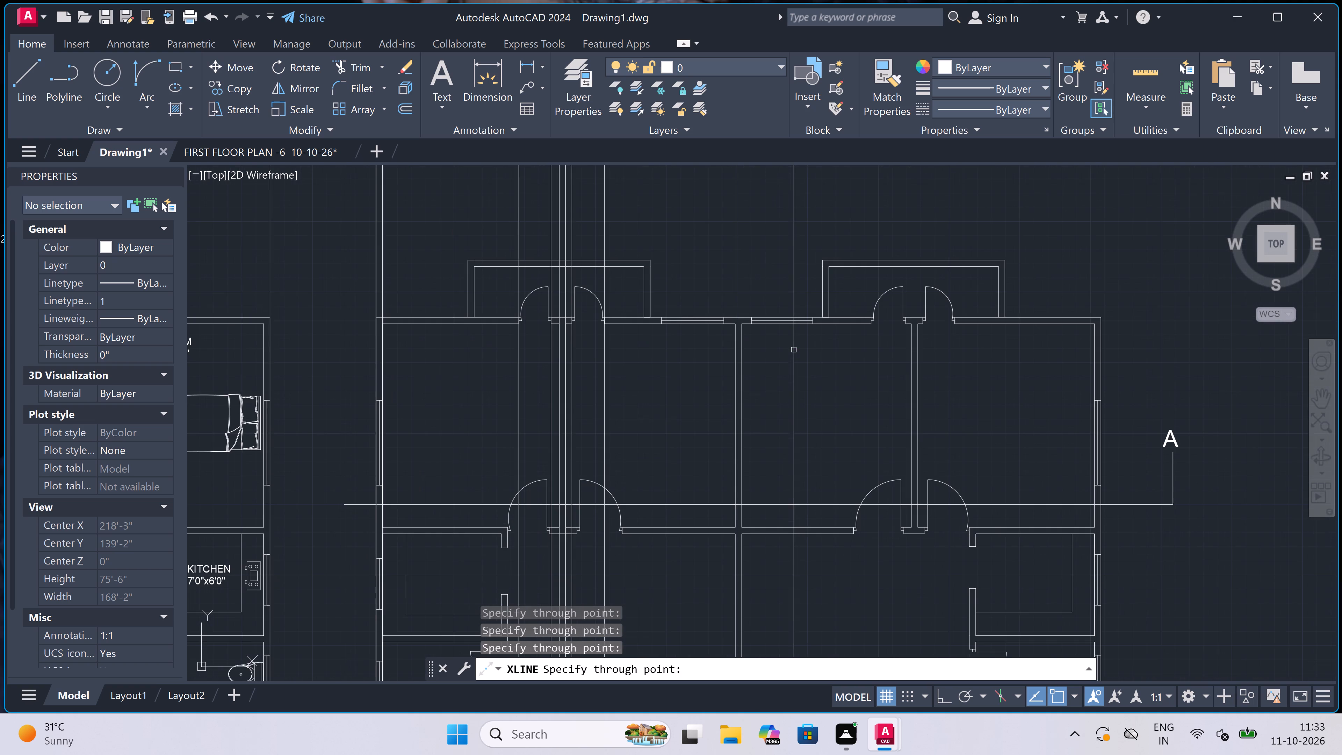
Place vertical construction lines through both faces of the central party wall between the unfurnished plan's two middle bedrooms.
scroll(722, 346, "up", 1)
left_click(741, 364)
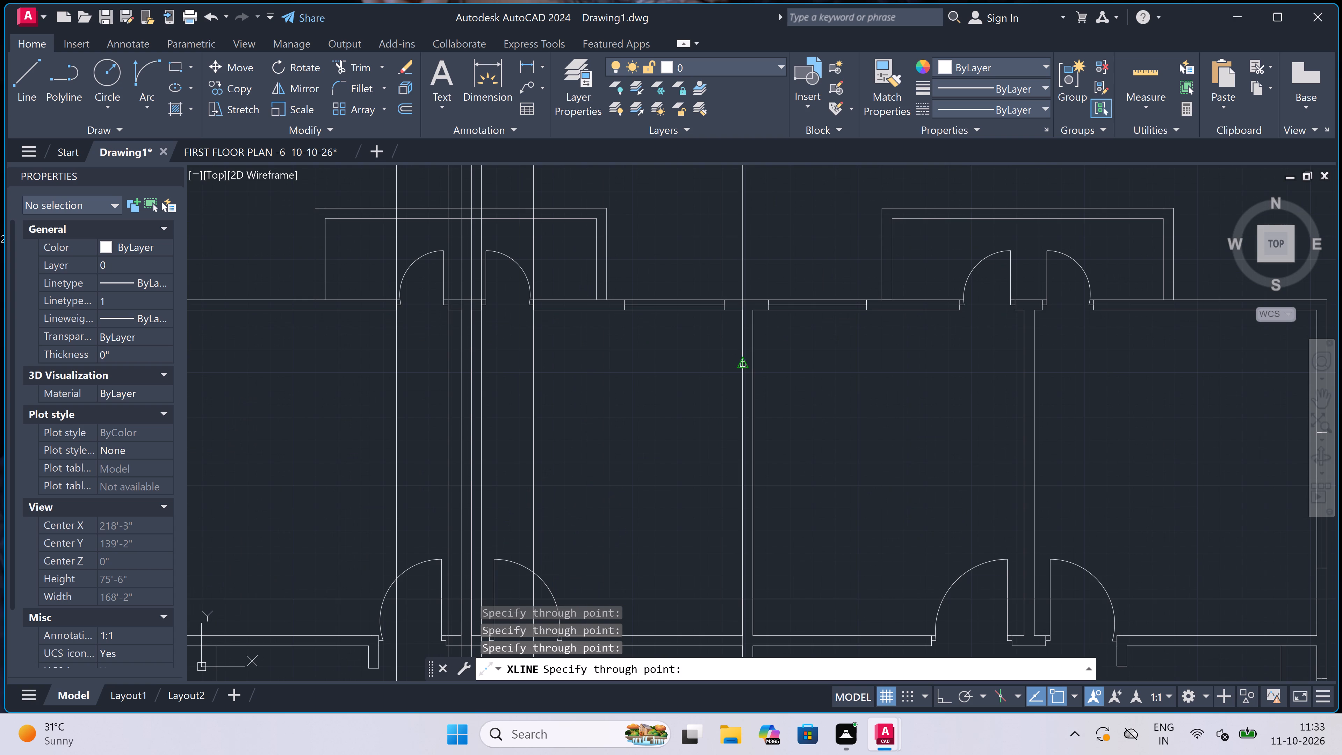
left_click(752, 367)
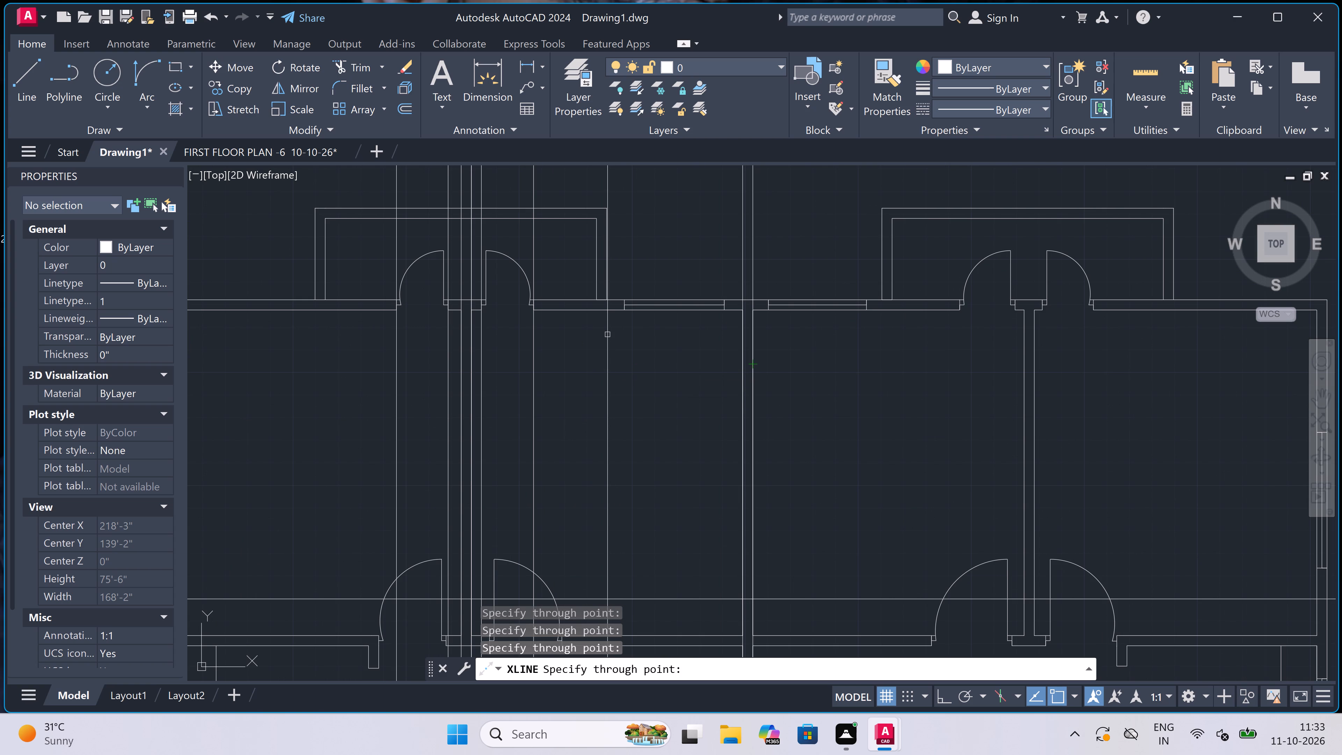
Place vertical construction lines through both edges of the two north-wall windows flanking the unfurnished plan's central party wall.
left_click(635, 305)
scroll(642, 298, "up", 2)
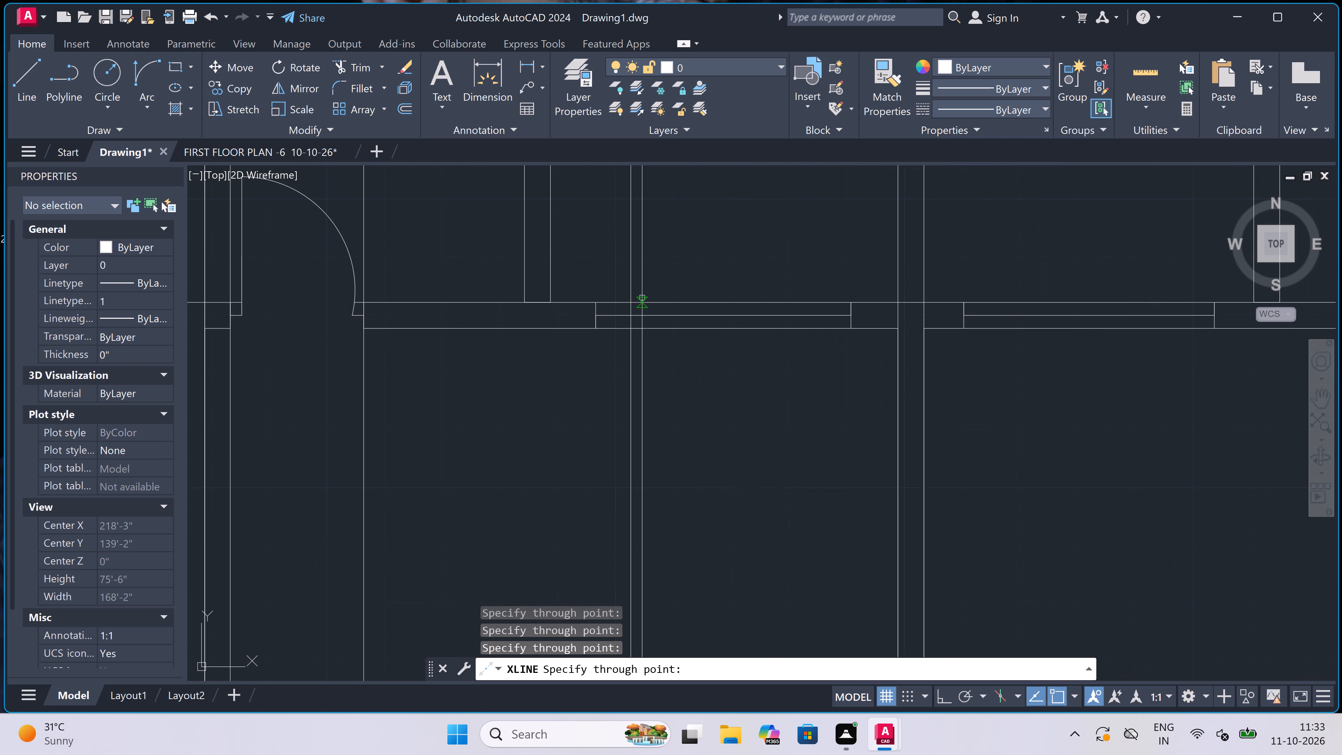
left_click(591, 323)
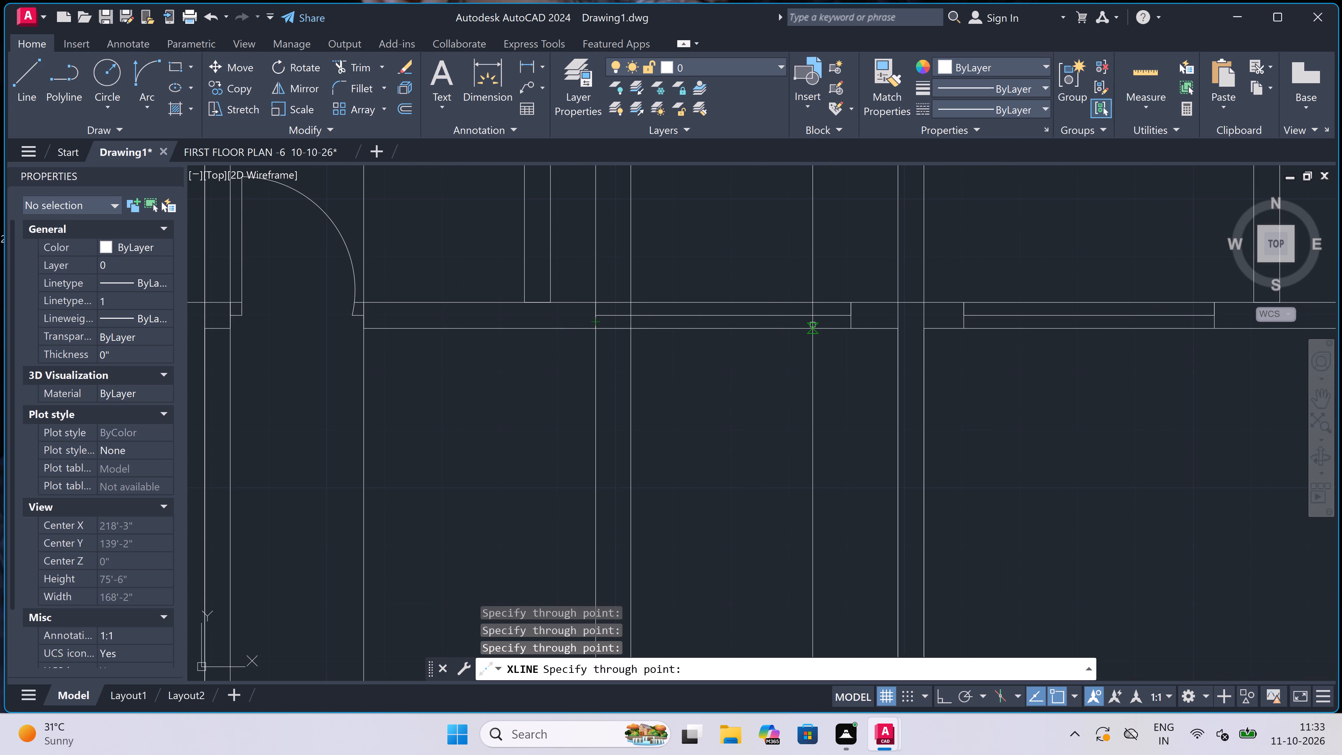
left_click(851, 325)
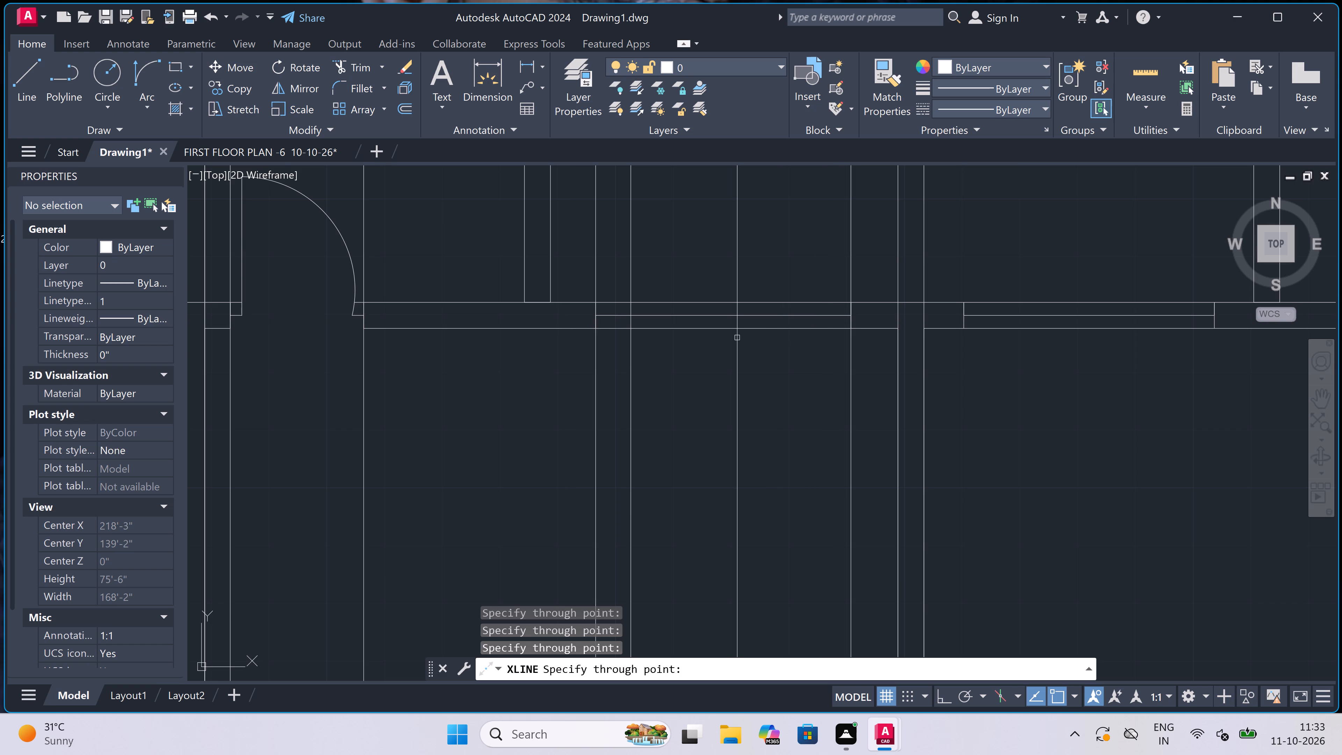
scroll(518, 357, "down", 2)
scroll(687, 351, "up", 2)
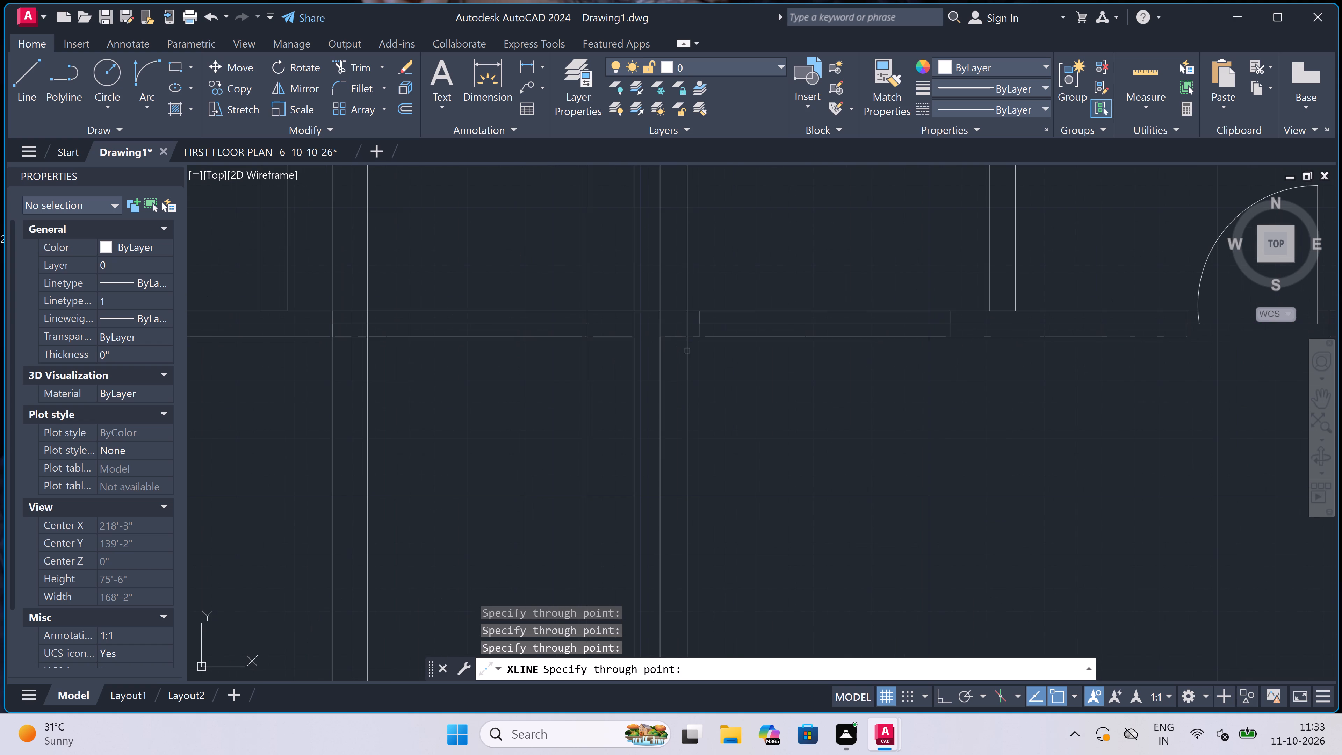
left_click(699, 333)
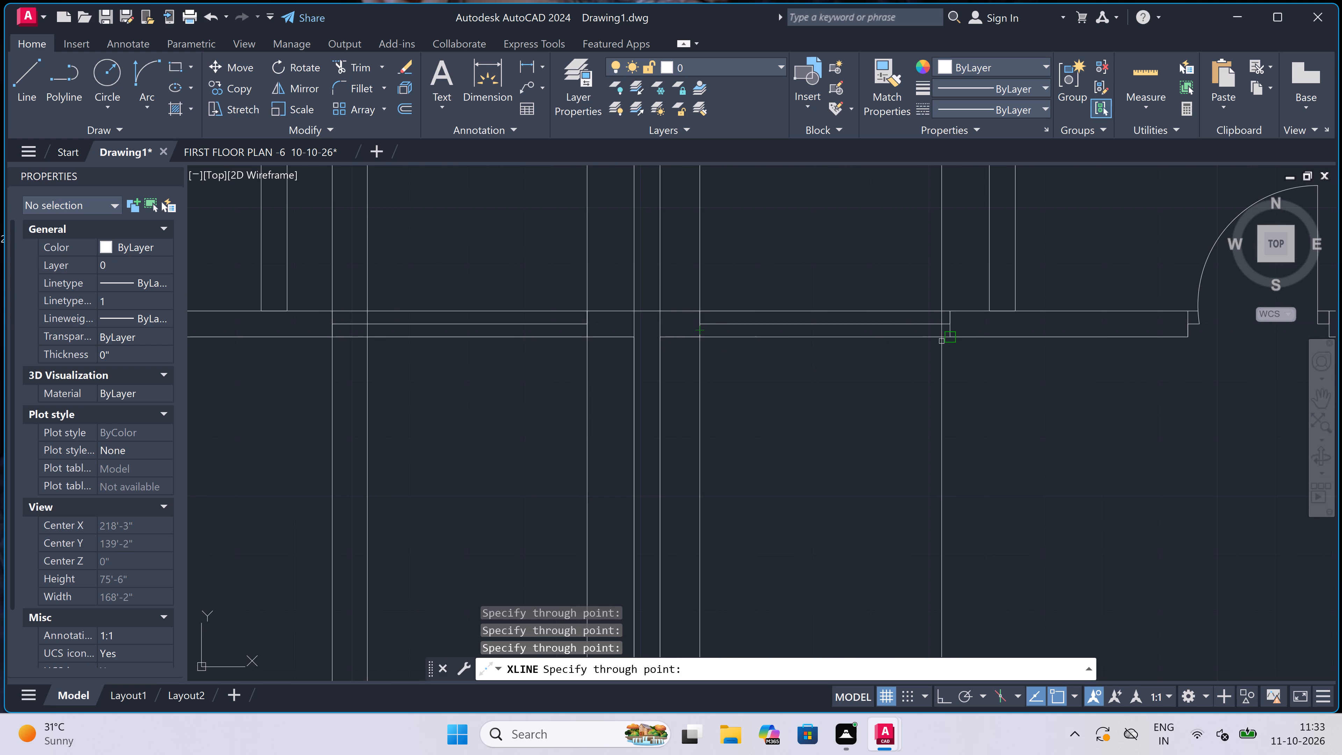
left_click(948, 340)
Place vertical construction lines through the jambs of the unfurnished plan's northeast balcony doors and both faces of the partition between them.
scroll(551, 368, "down", 1)
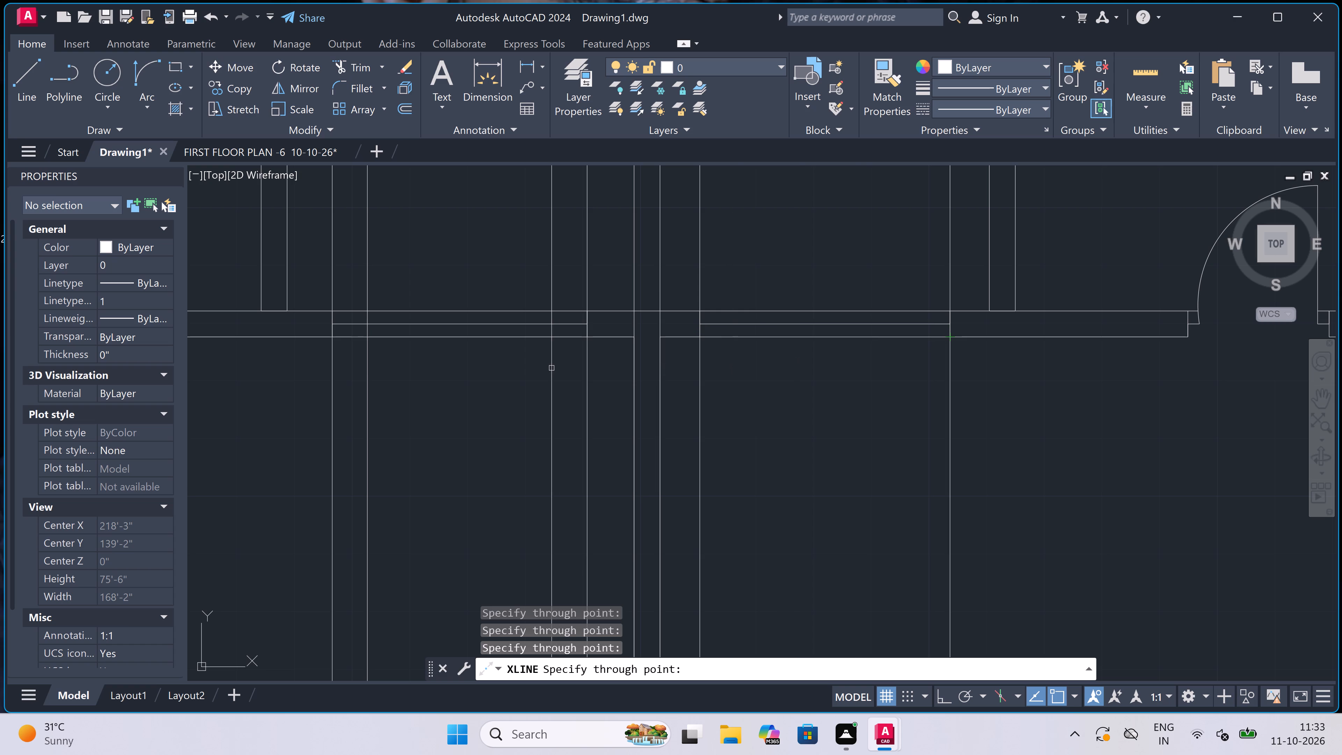
scroll(551, 368, "down", 2)
scroll(716, 366, "up", 2)
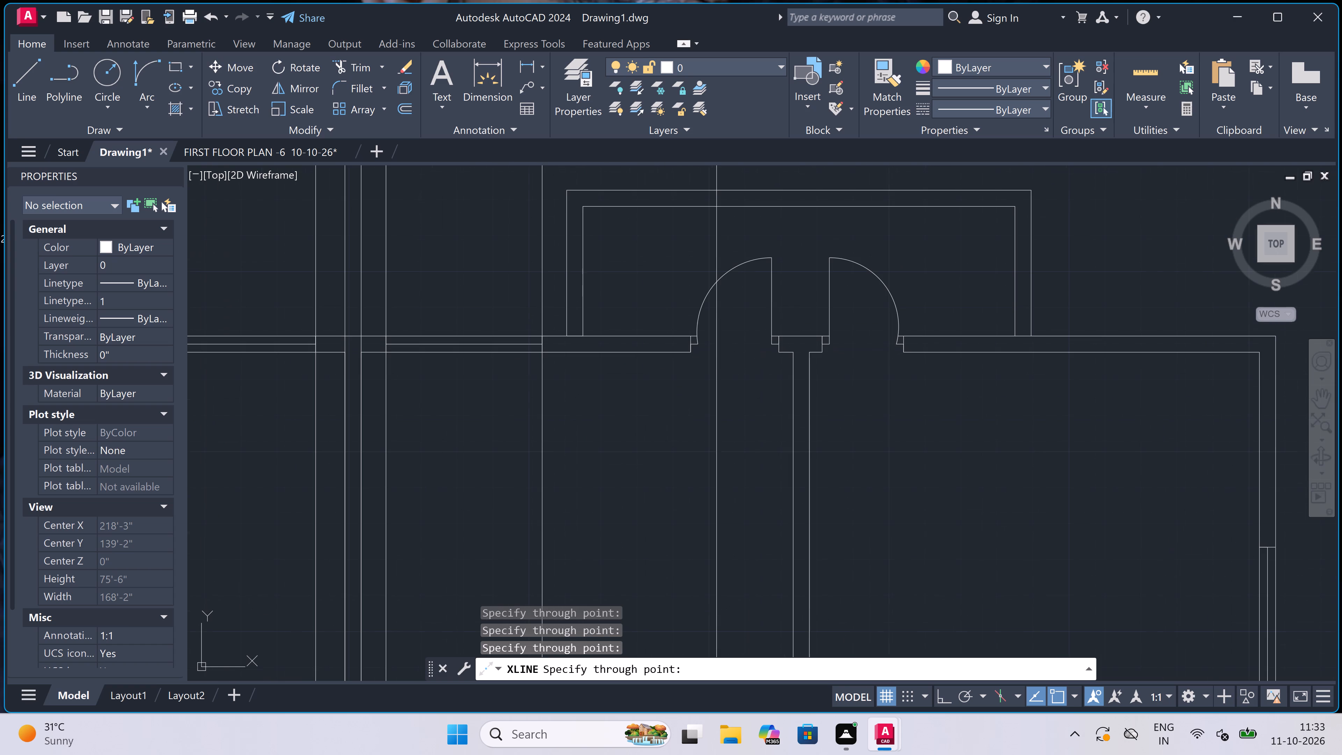
left_click(693, 351)
scroll(765, 346, "up", 2)
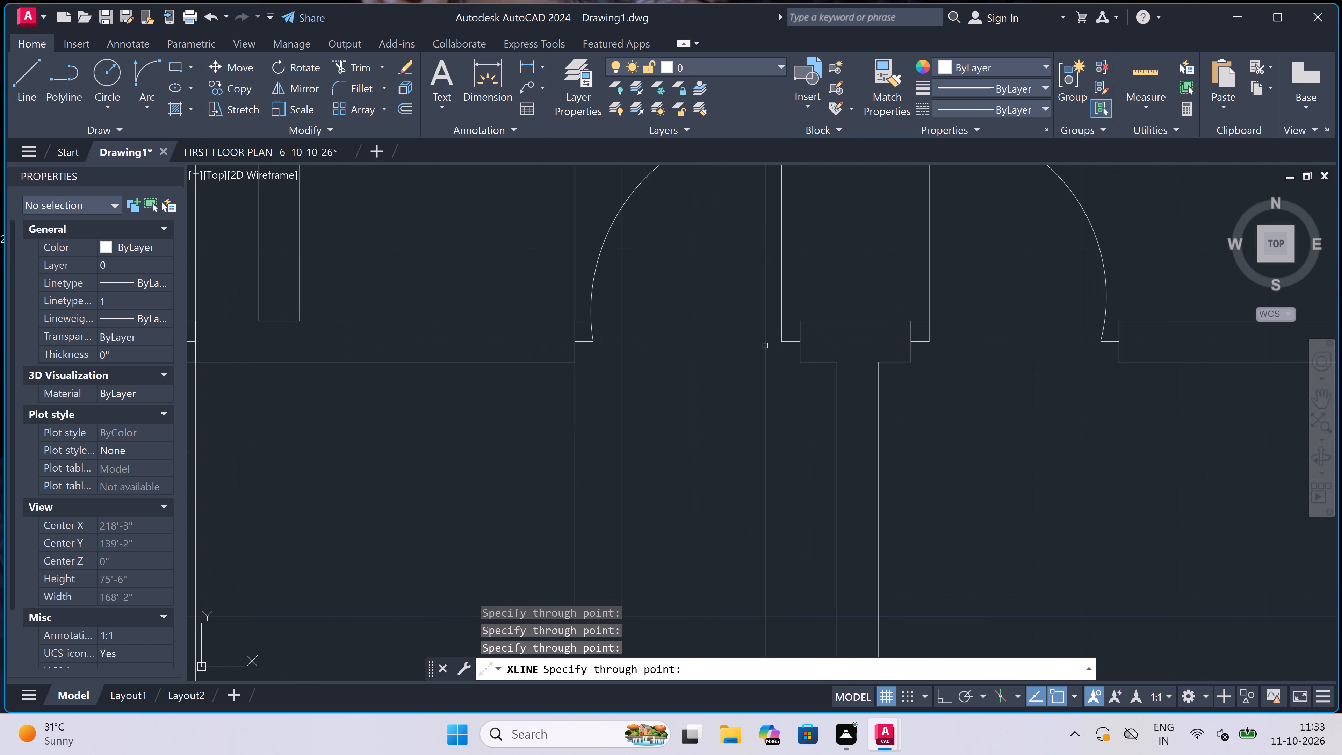
left_click(799, 357)
scroll(642, 372, "down", 2)
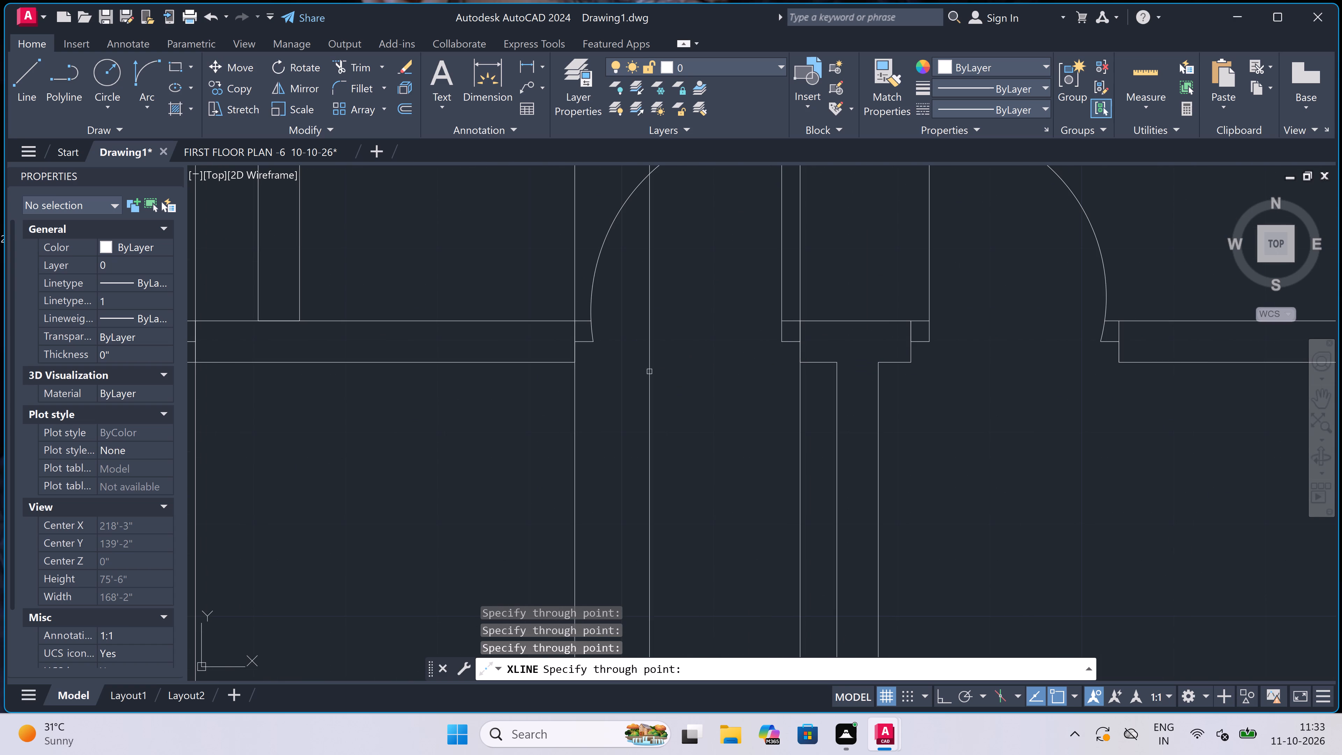
scroll(713, 357, "up", 2)
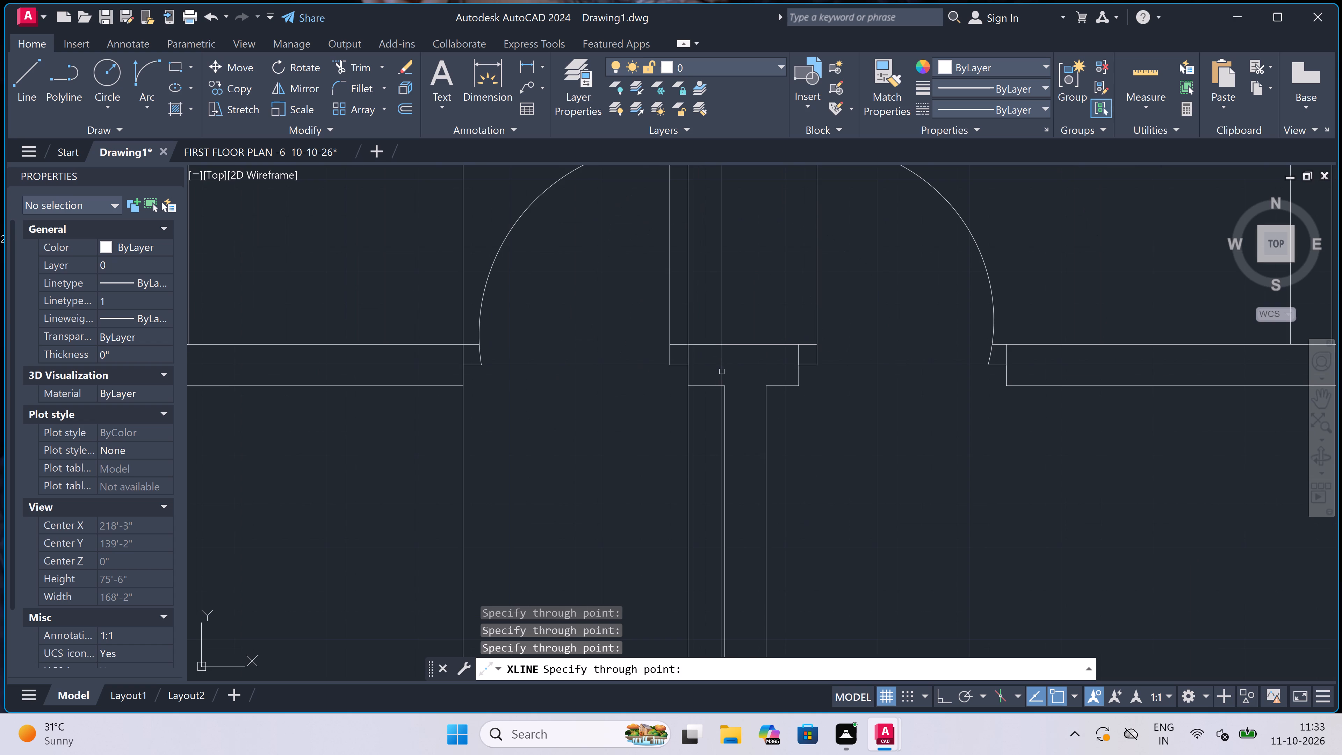
left_click(726, 384)
scroll(777, 387, "up", 2)
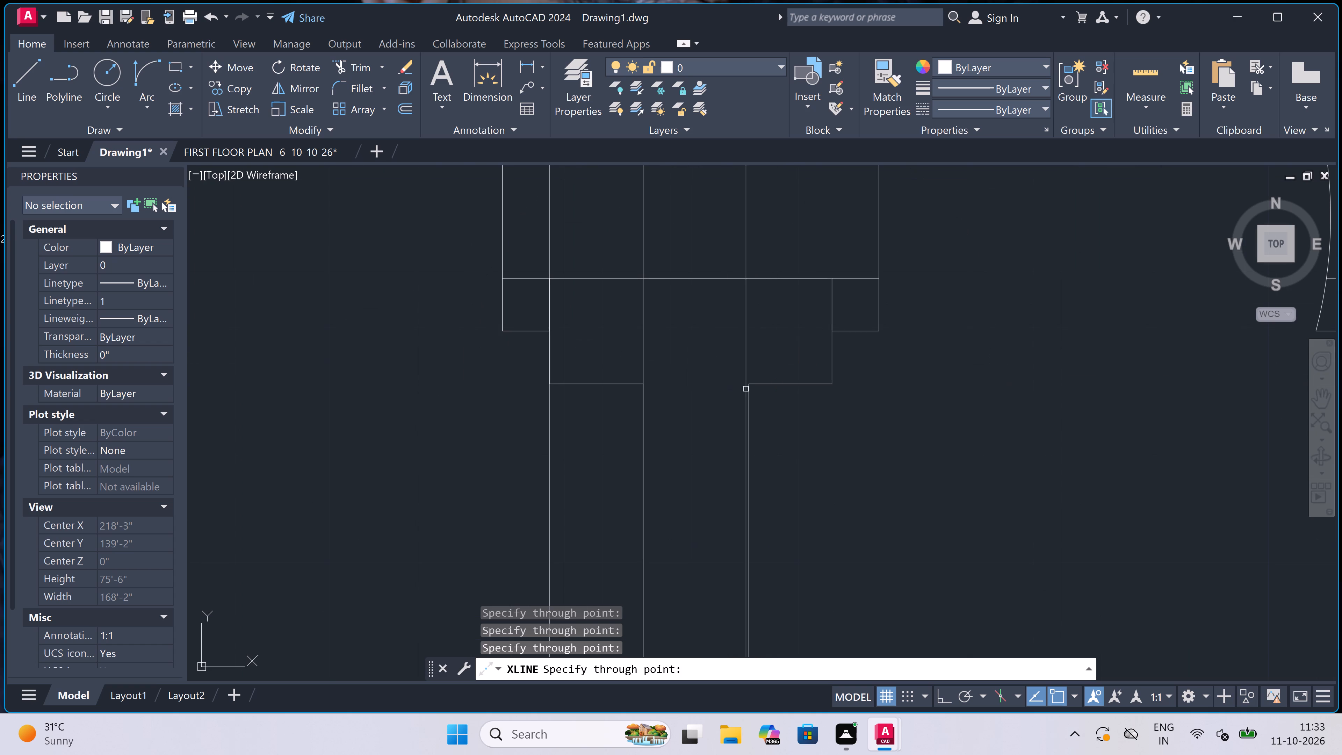
left_click(745, 386)
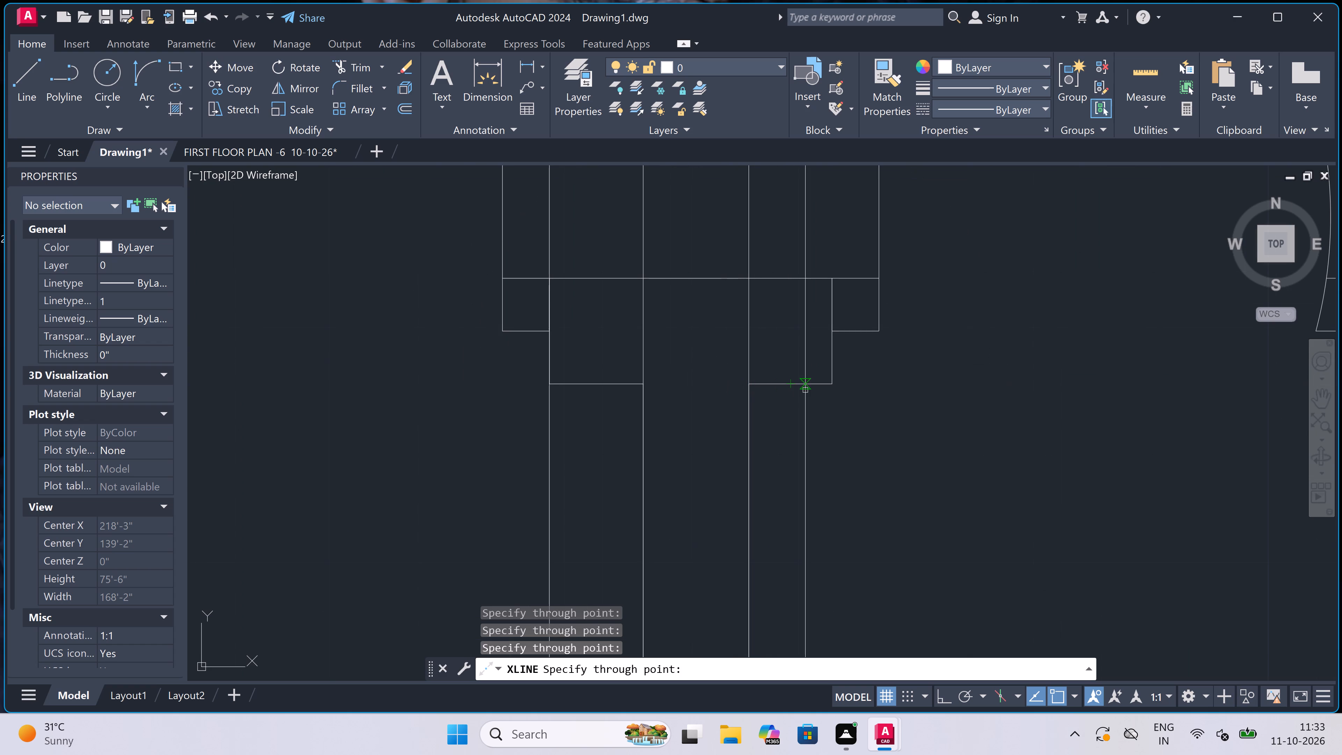
left_click(839, 388)
scroll(547, 404, "down", 4)
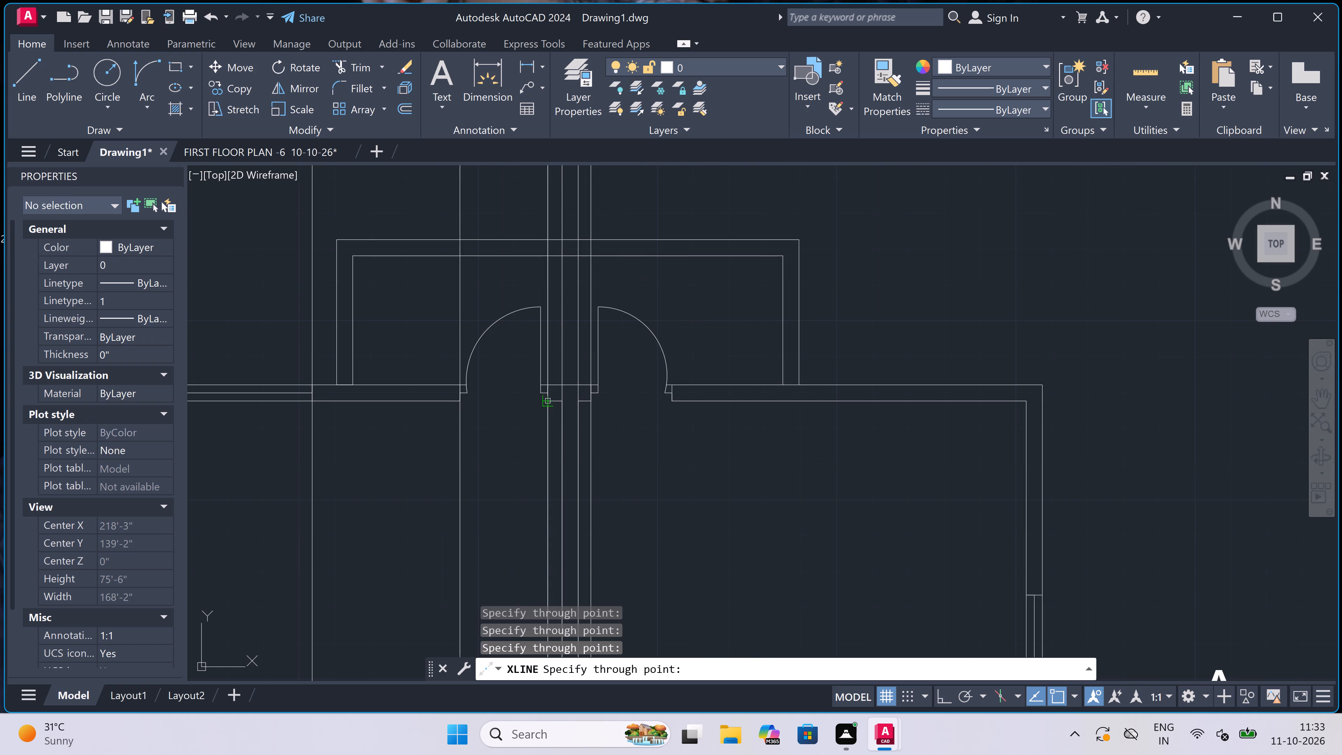
scroll(683, 380, "up", 2)
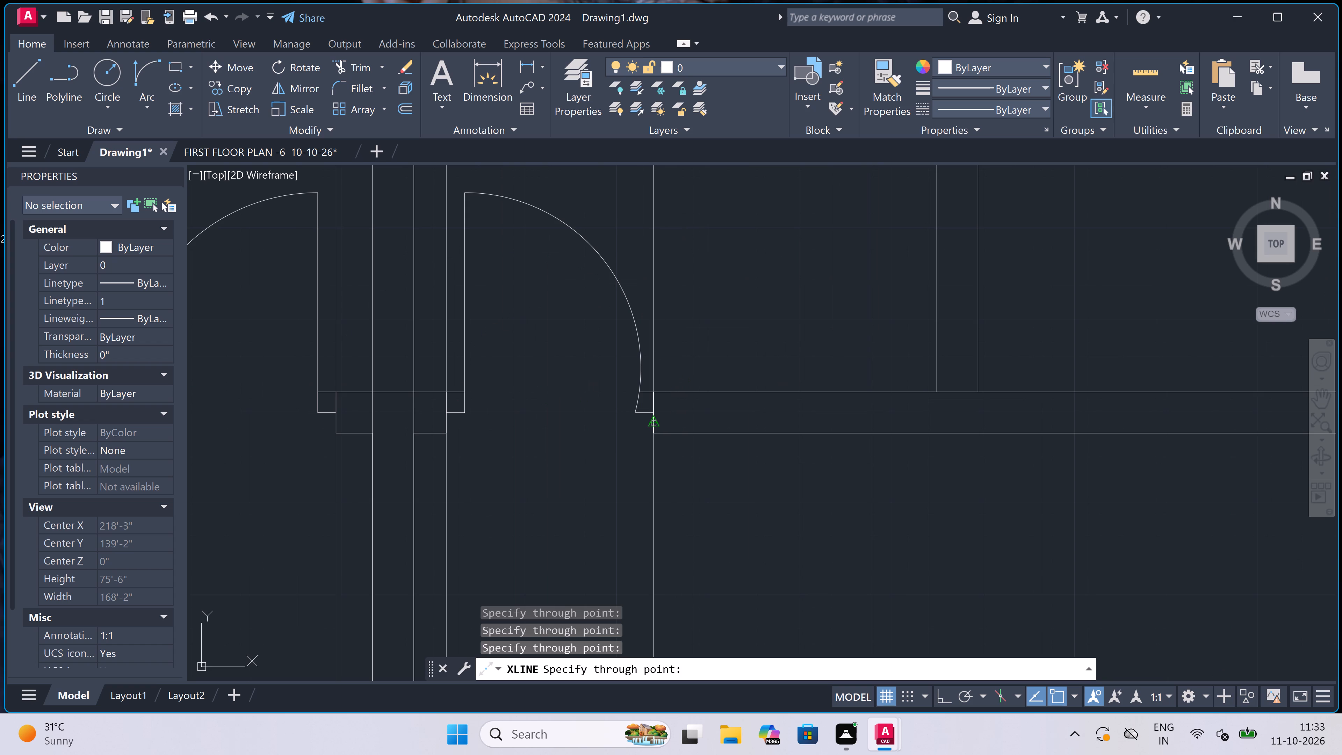
double_click(655, 430)
Place vertical construction lines through the inner and outer faces of the unfurnished plan's east wall, finishing the set.
scroll(550, 396, "down", 5)
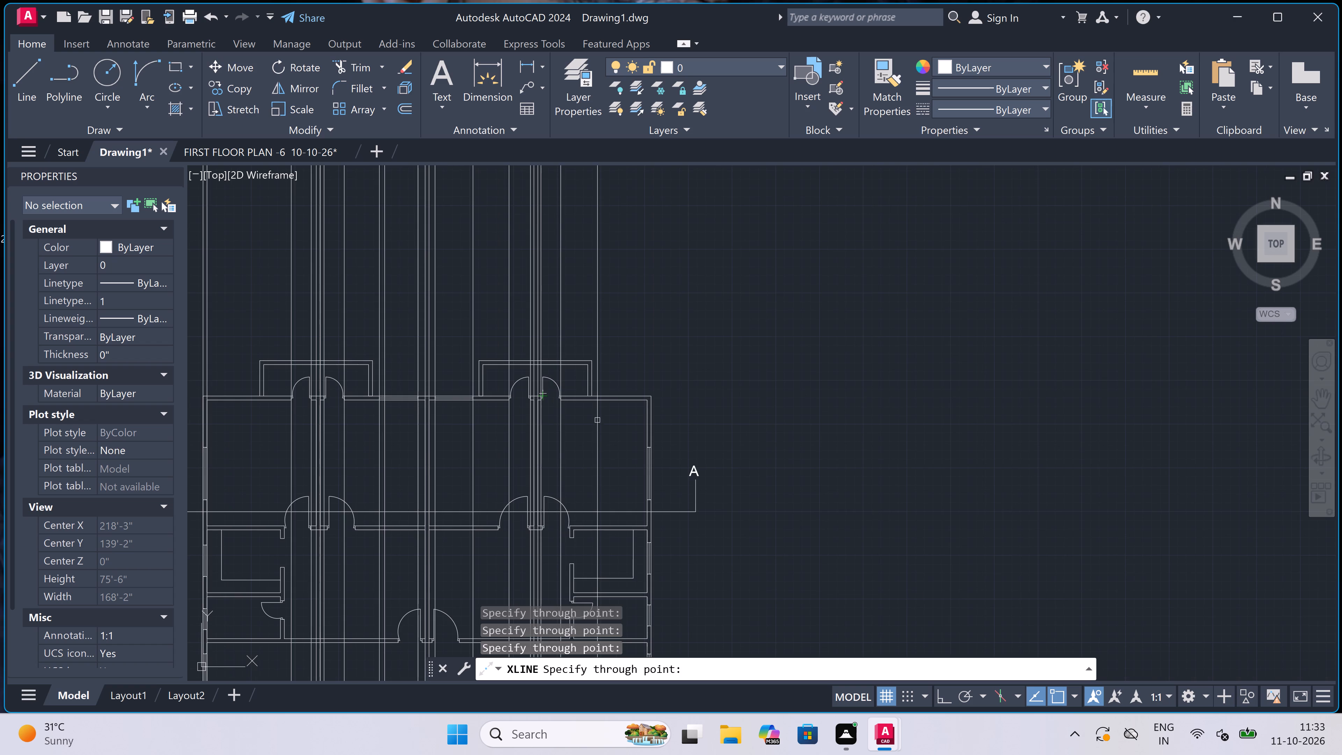
scroll(648, 446, "up", 2)
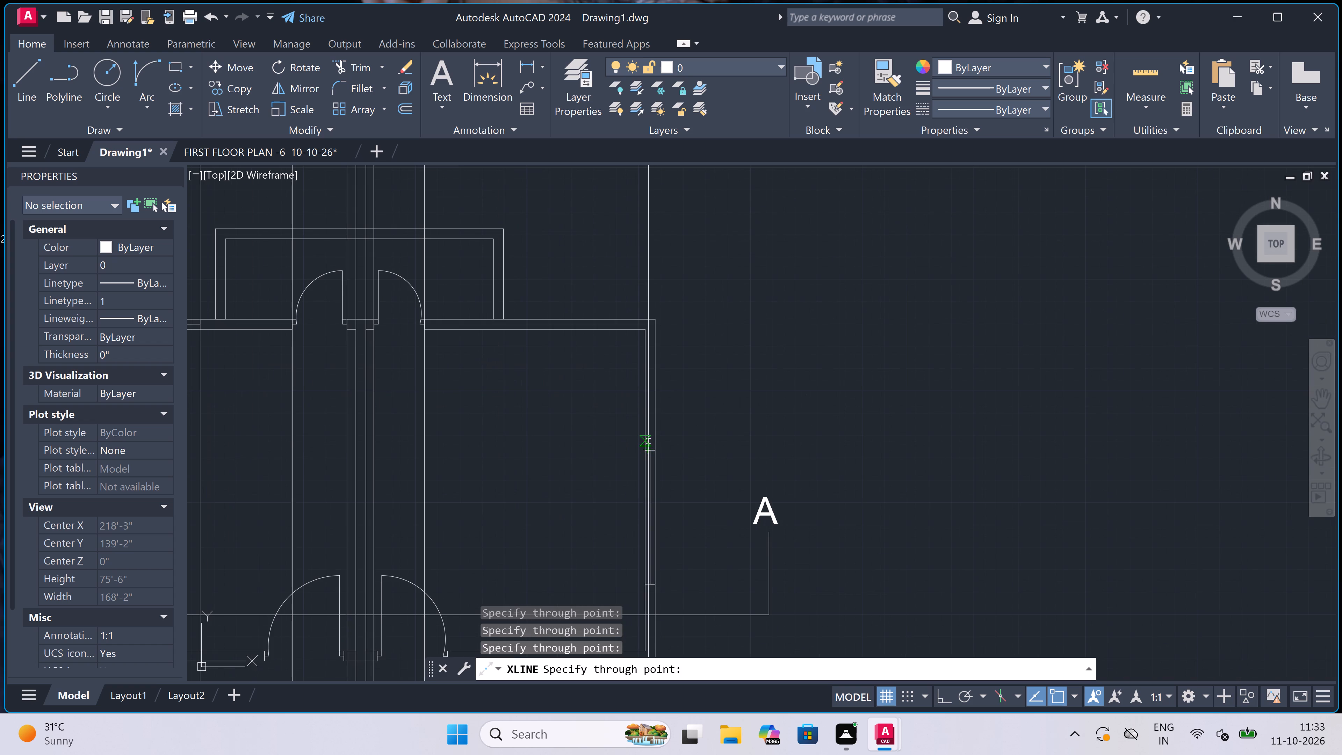
scroll(648, 440, "up", 3)
left_click(636, 428)
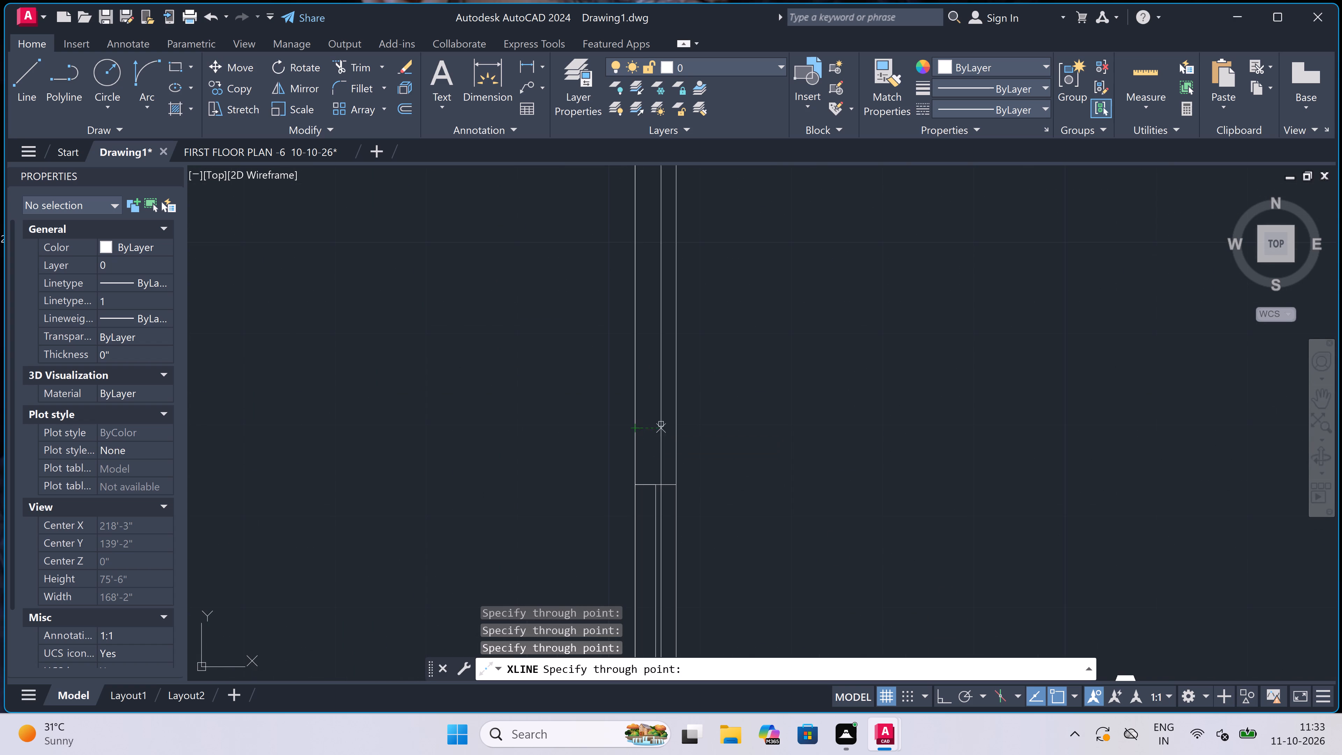
left_click(675, 424)
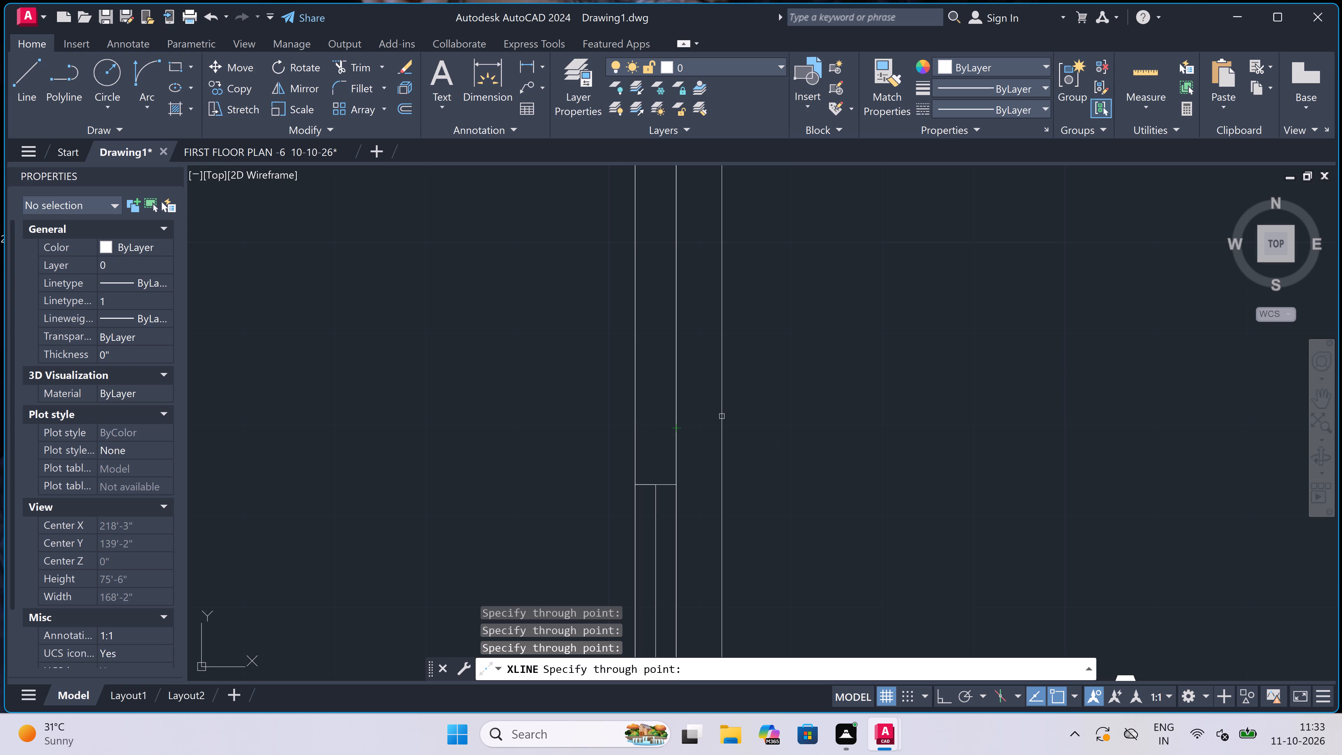
key("Escape")
Delete the stray vertical construction line crossing the window just west of the unfurnished plan's central party wall.
scroll(722, 416, "down", 5)
scroll(487, 382, "down", 1)
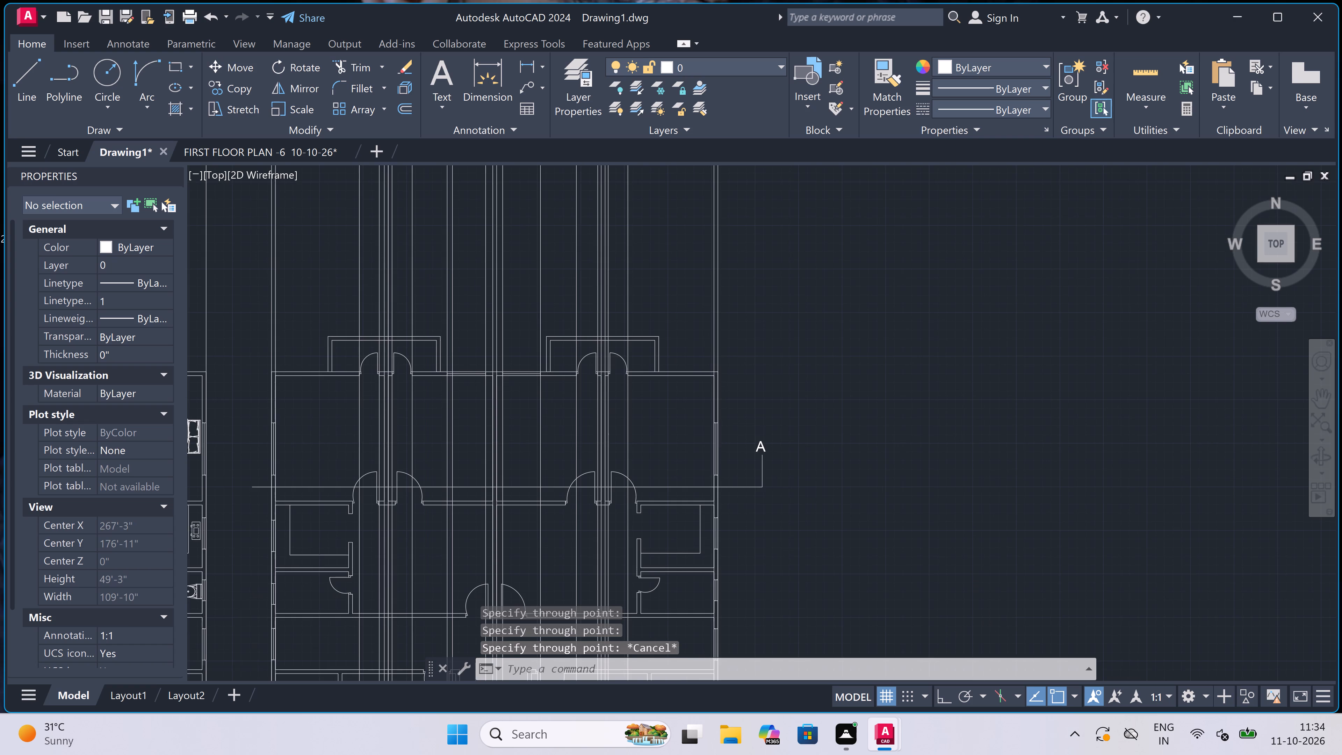
scroll(487, 382, "down", 1)
scroll(415, 382, "up", 3)
scroll(629, 348, "up", 2)
scroll(667, 346, "up", 2)
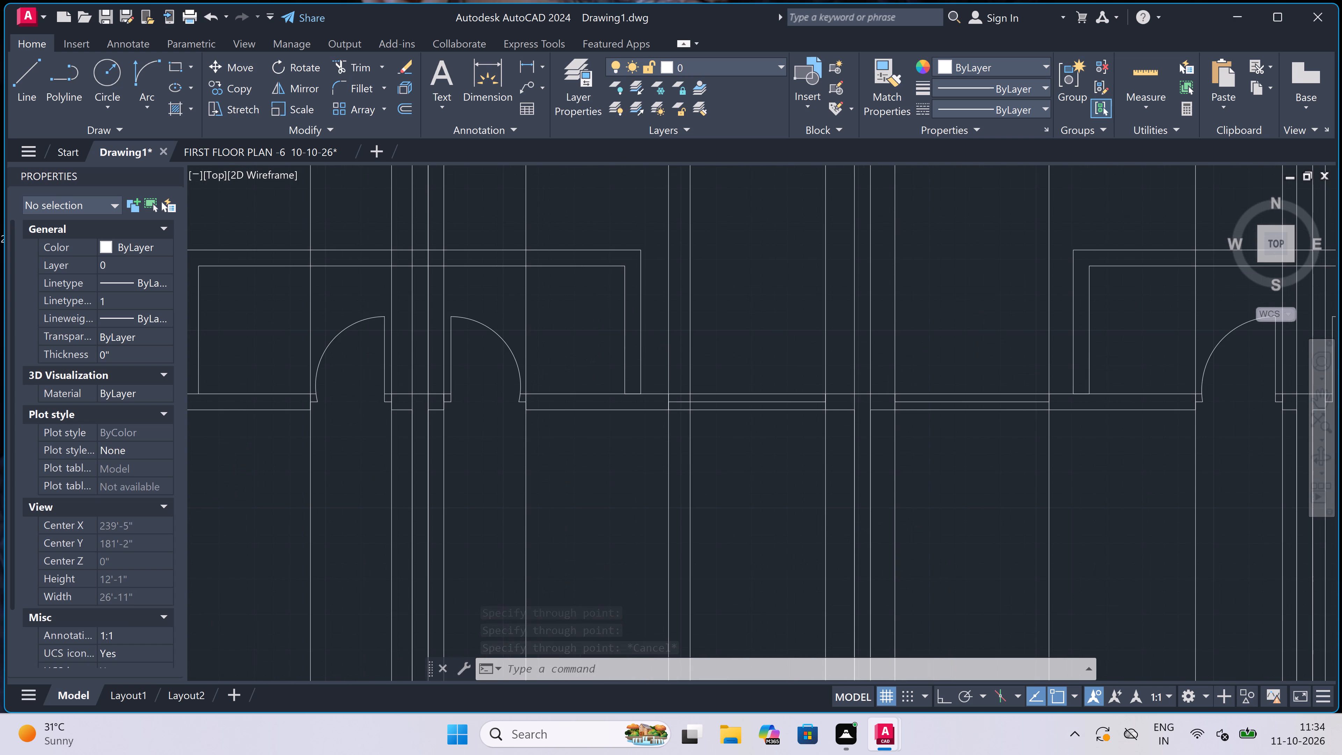
left_click(723, 317)
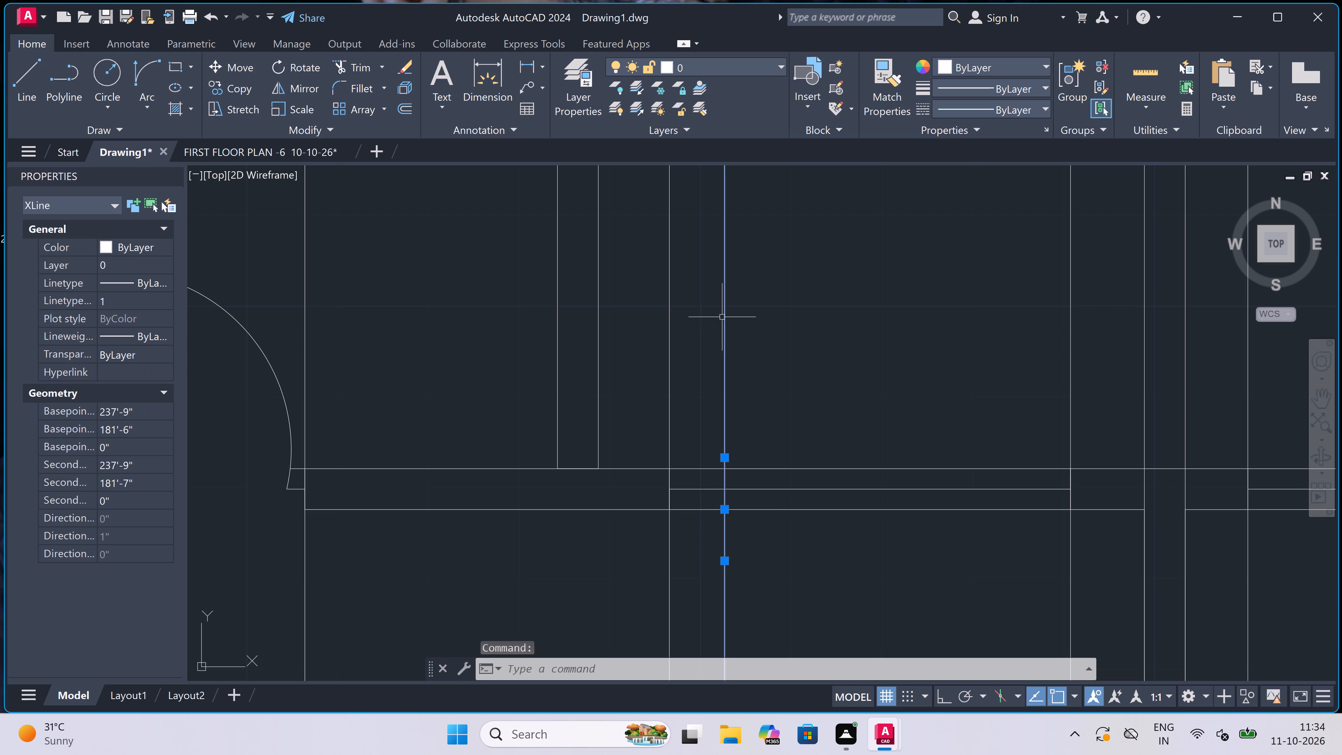
key("Delete")
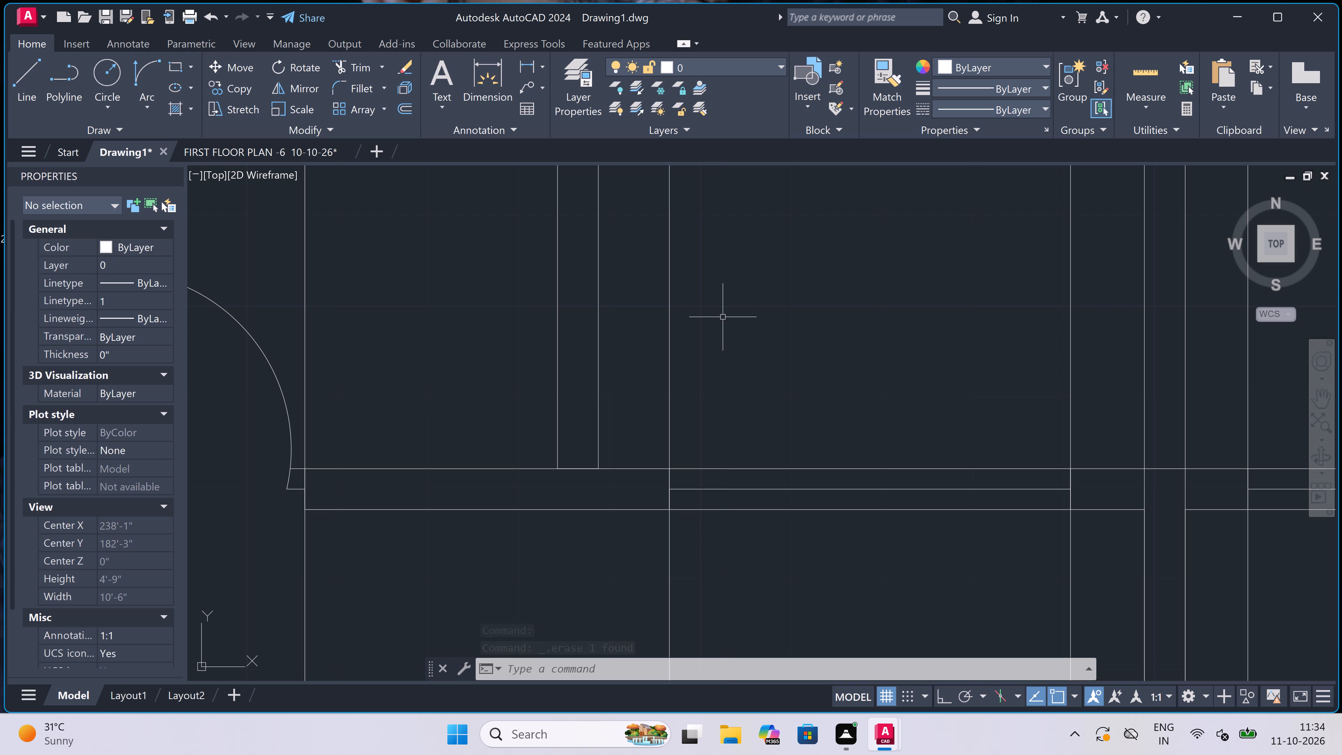
Place one horizontal construction line, with ortho on, across all the vertical projection lines just above both plans' balconies.
scroll(607, 368, "down", 3)
scroll(554, 408, "down", 3)
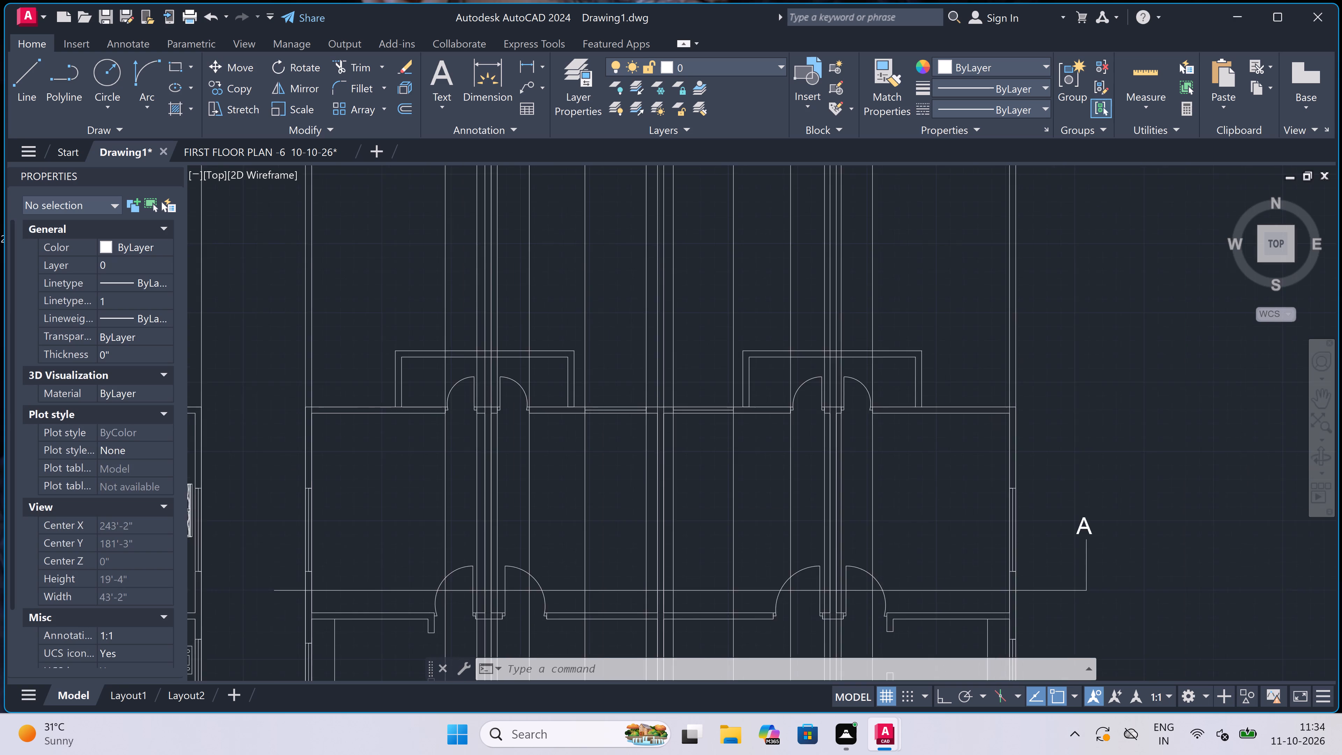
scroll(554, 408, "down", 4)
scroll(508, 395, "up", 3)
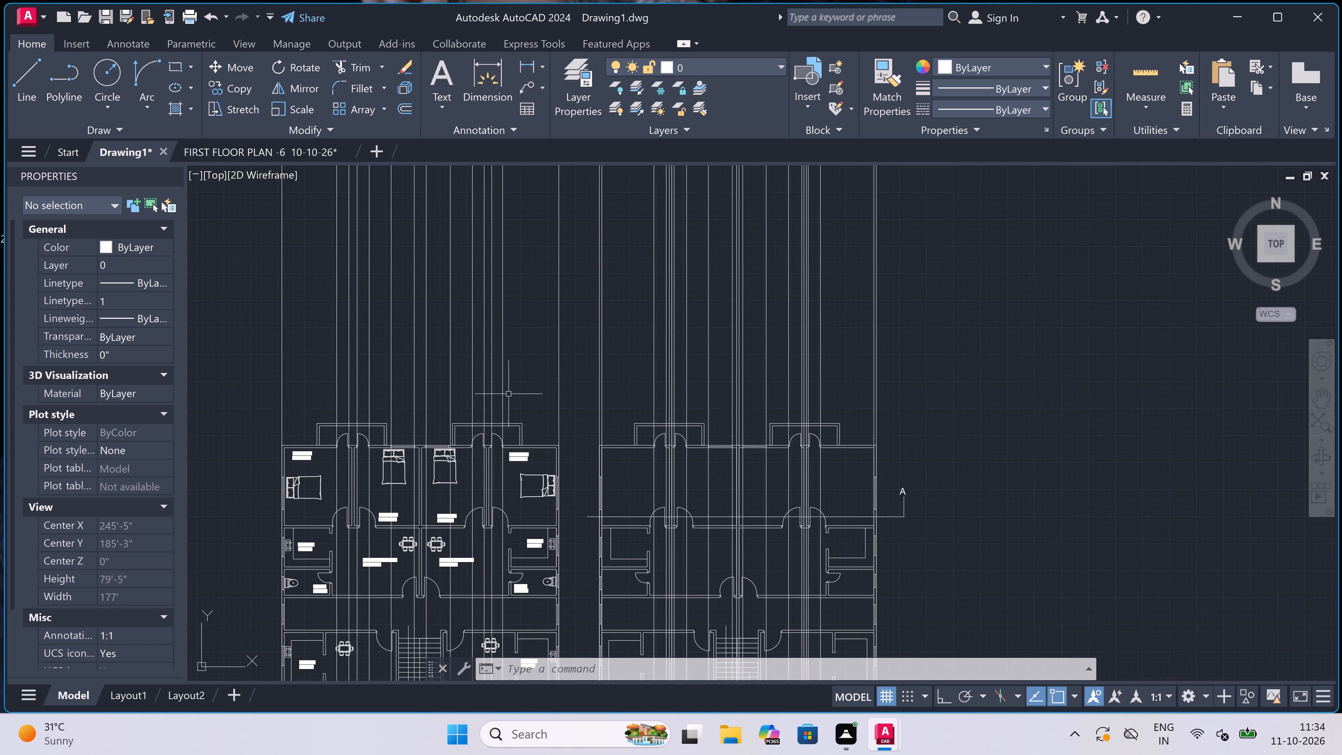
type("xl")
key("space")
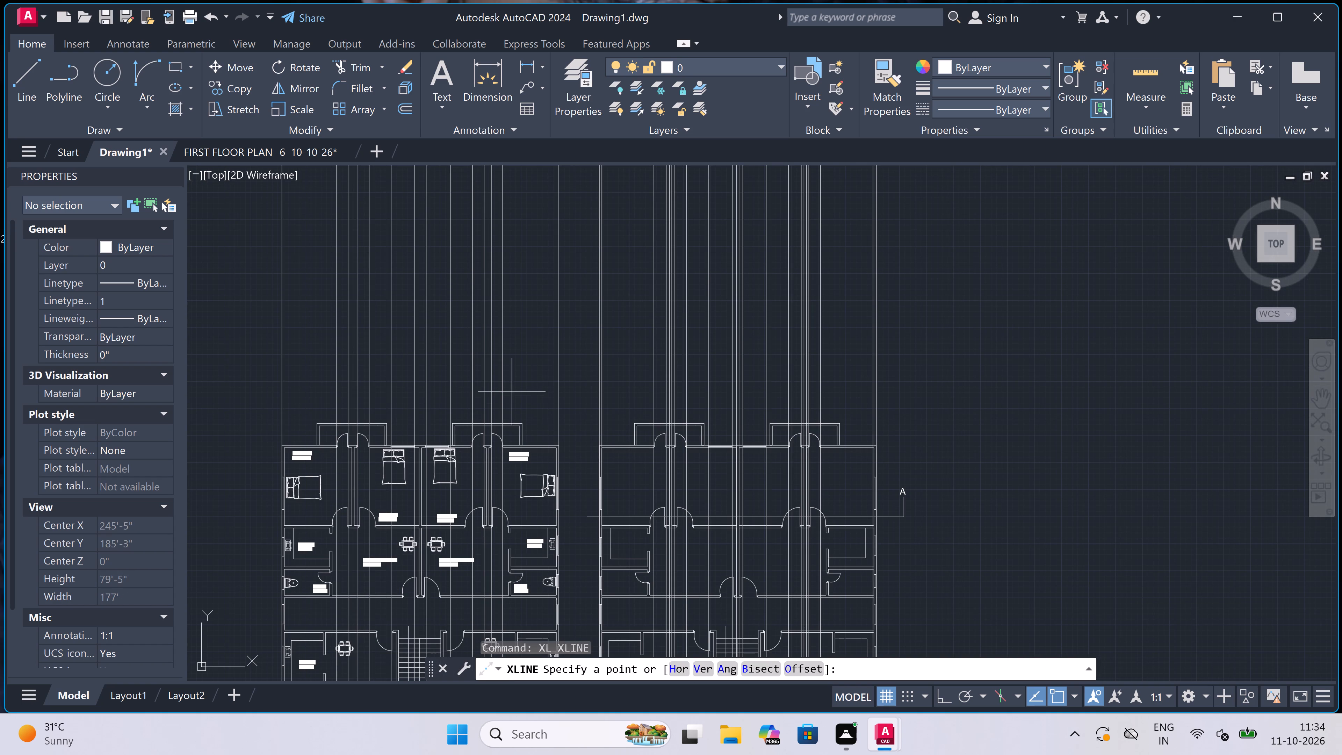
left_click(247, 365)
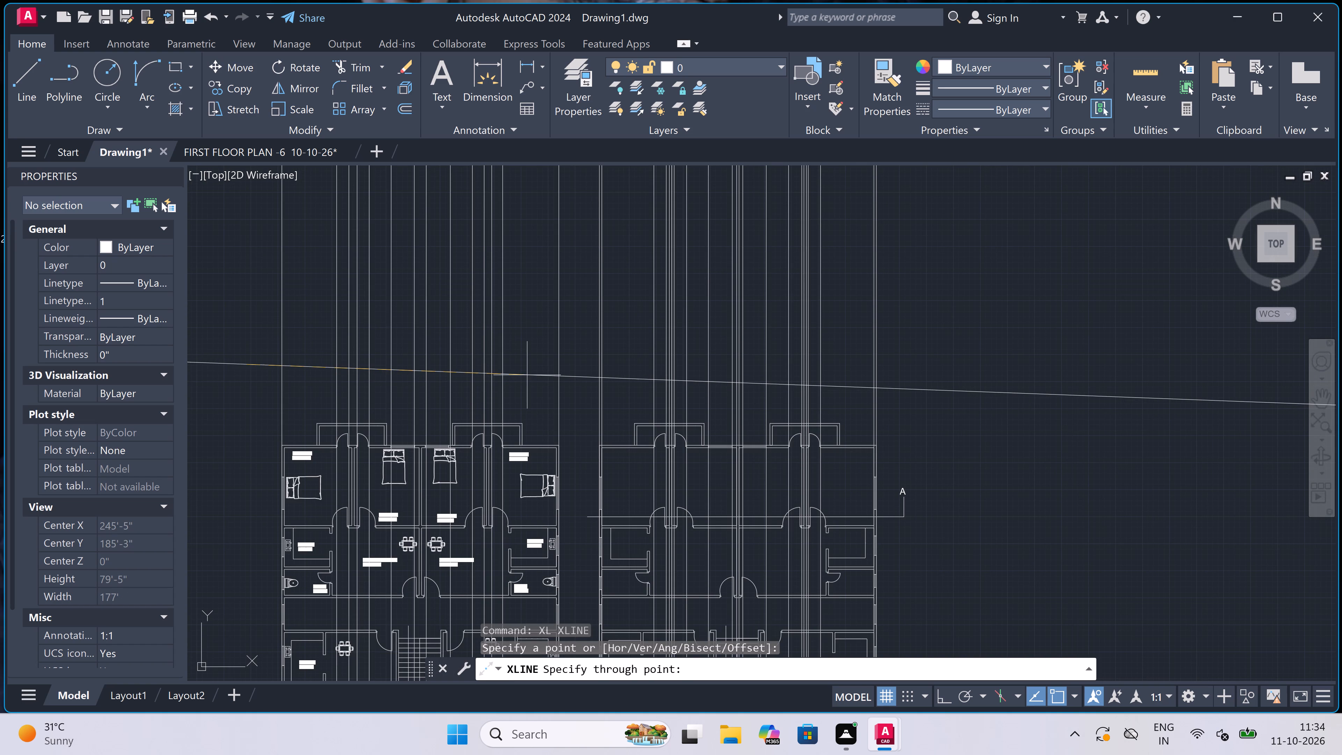
key("F8")
left_click(526, 352)
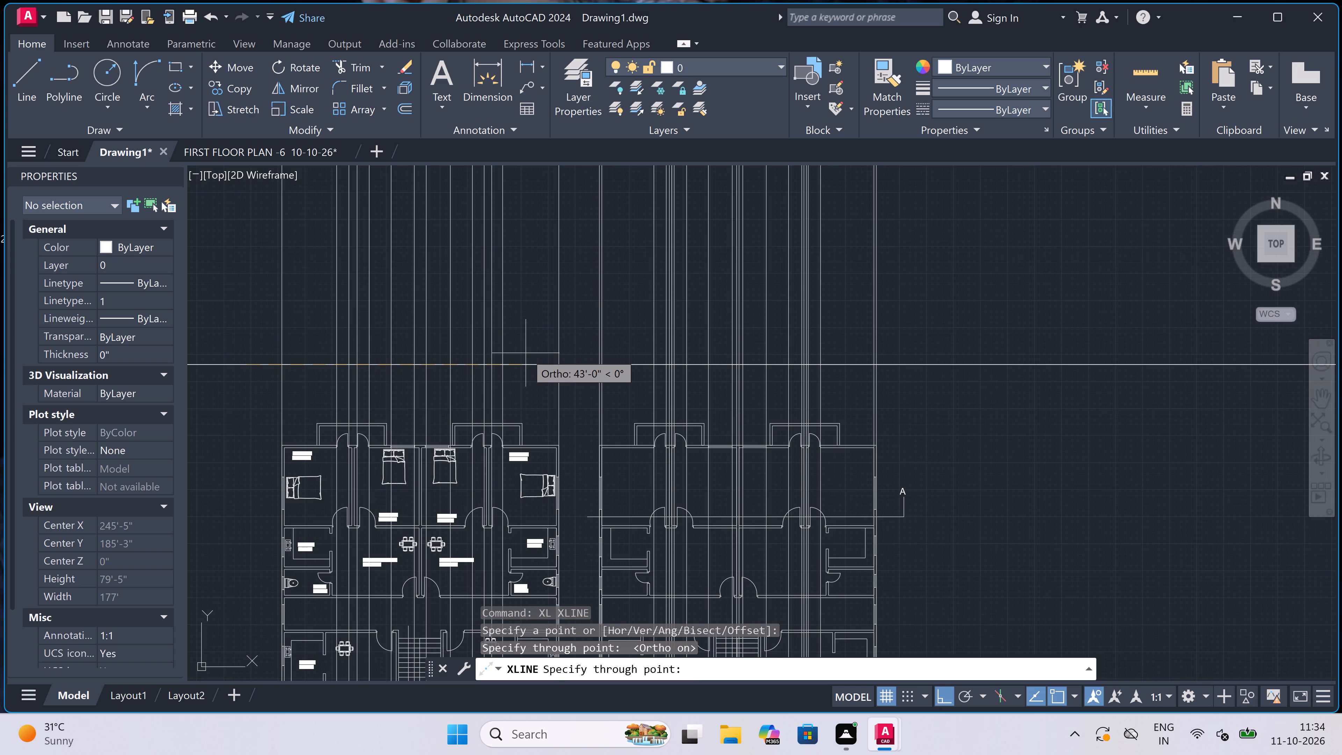
key("Escape")
Offset the horizontal construction line upward by 6".
scroll(497, 423, "down", 3)
scroll(492, 402, "up", 3)
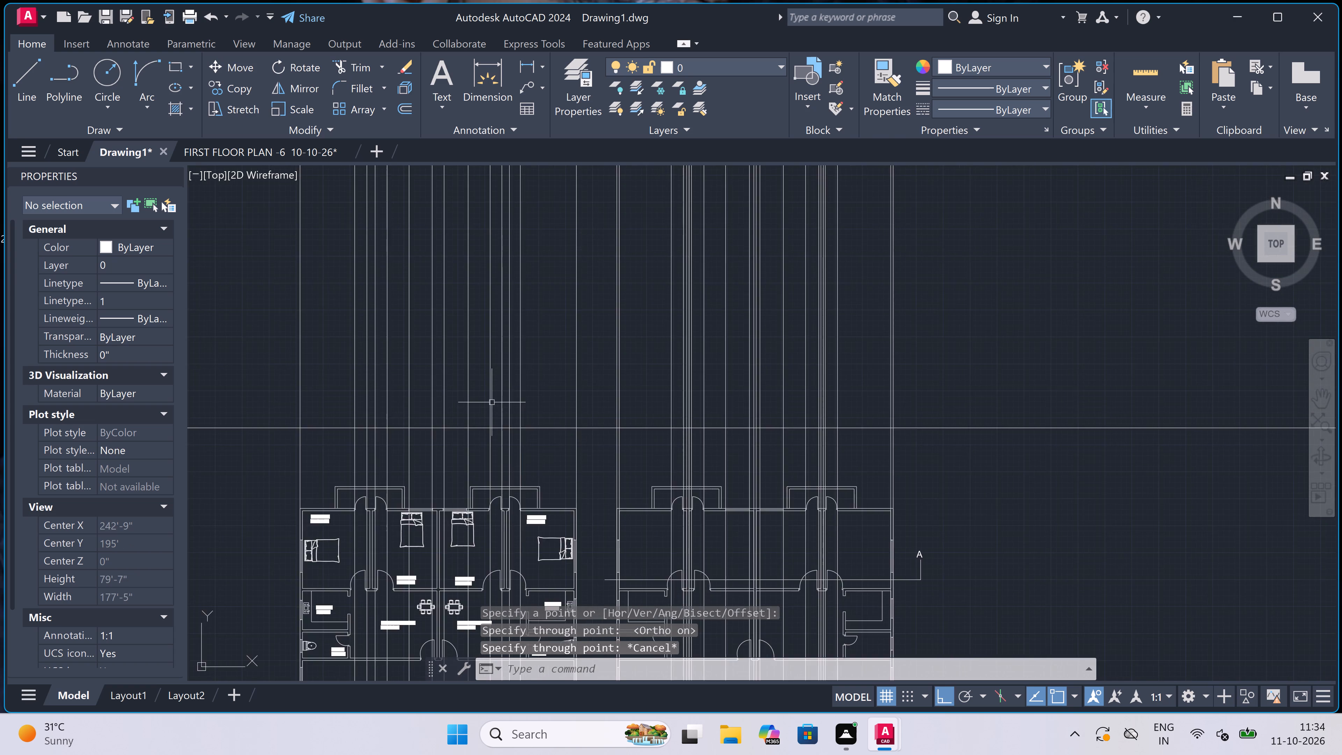
scroll(492, 402, "down", 2)
scroll(439, 375, "up", 3)
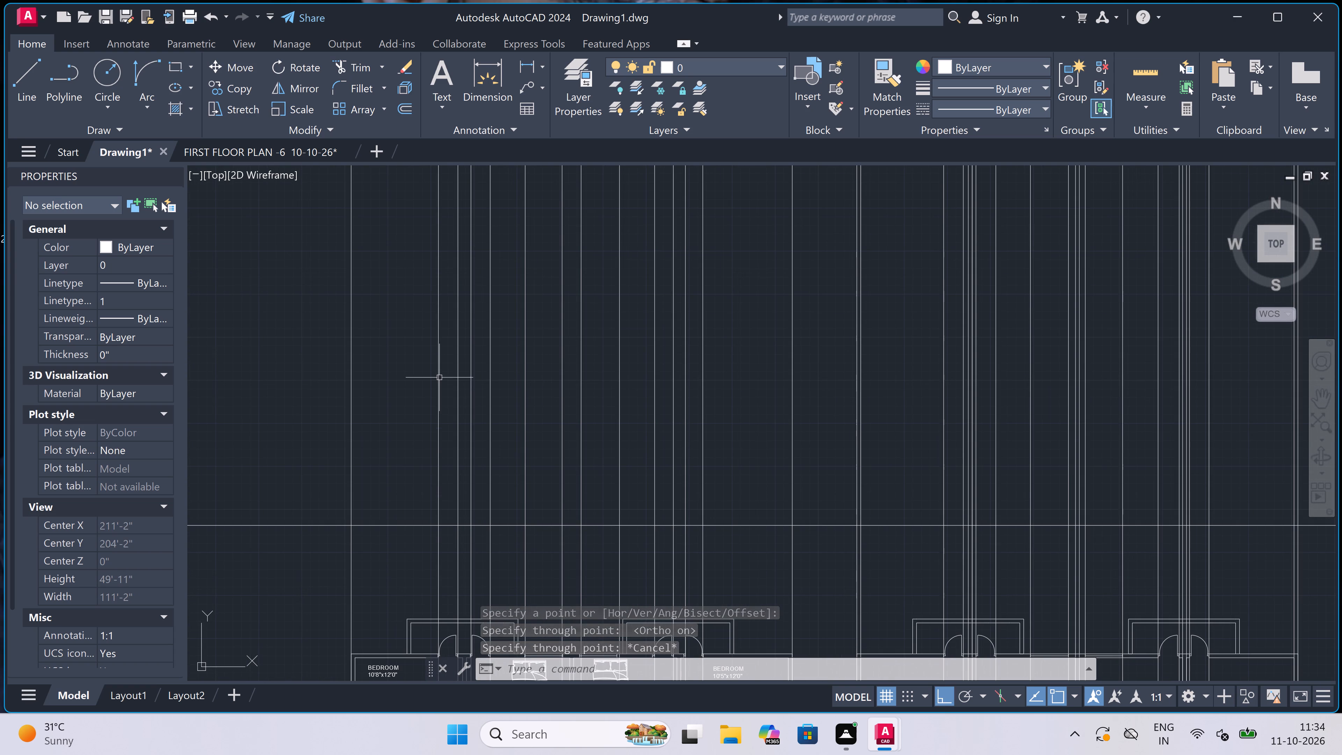
type("o")
key("space")
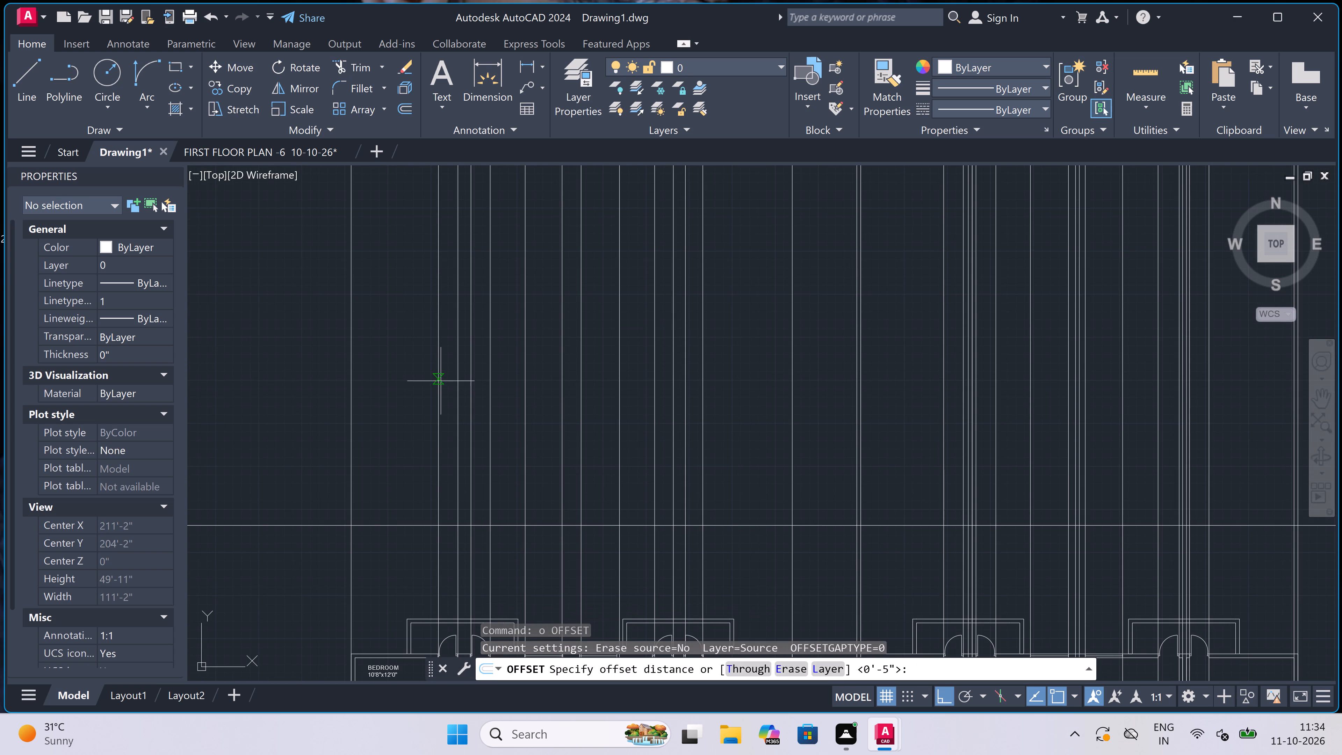
left_click_drag(376, 526, 376, 520)
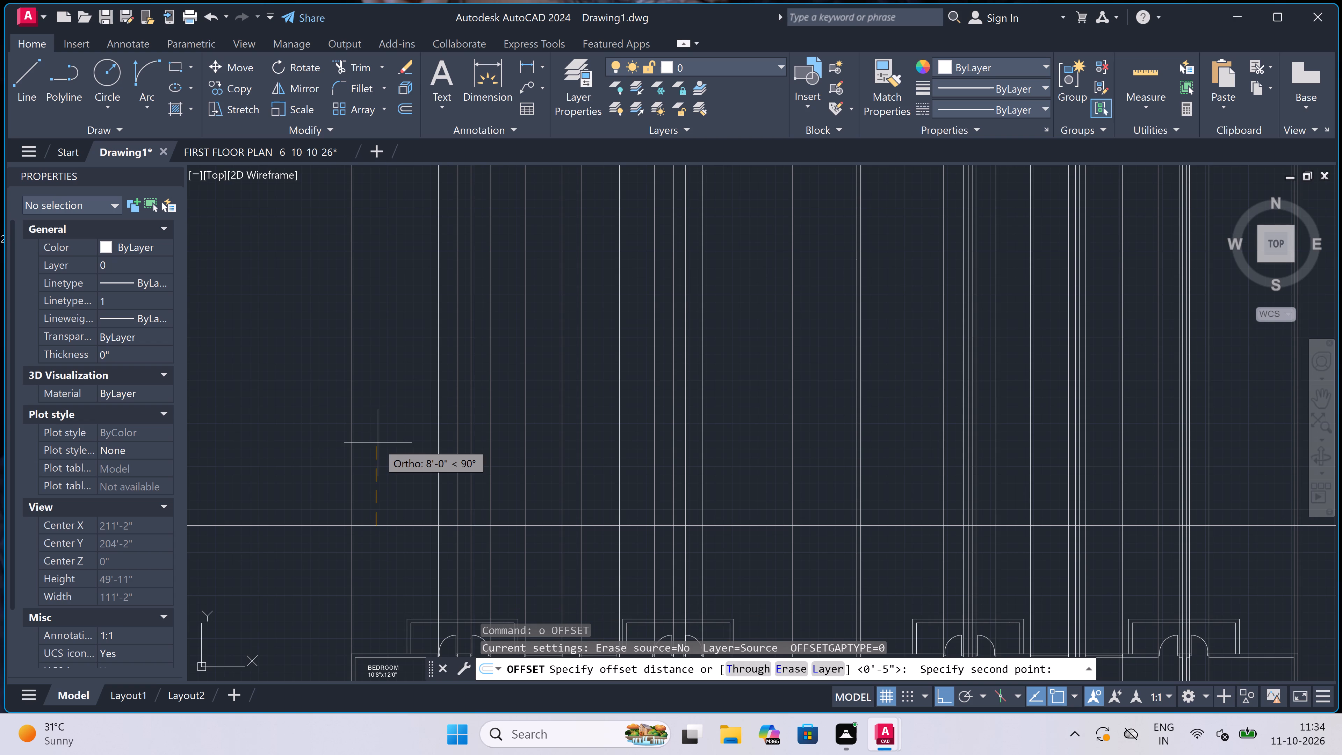
type("6\"")
key("space")
left_click_drag(378, 525, 377, 521)
left_click_drag(376, 477, 379, 481)
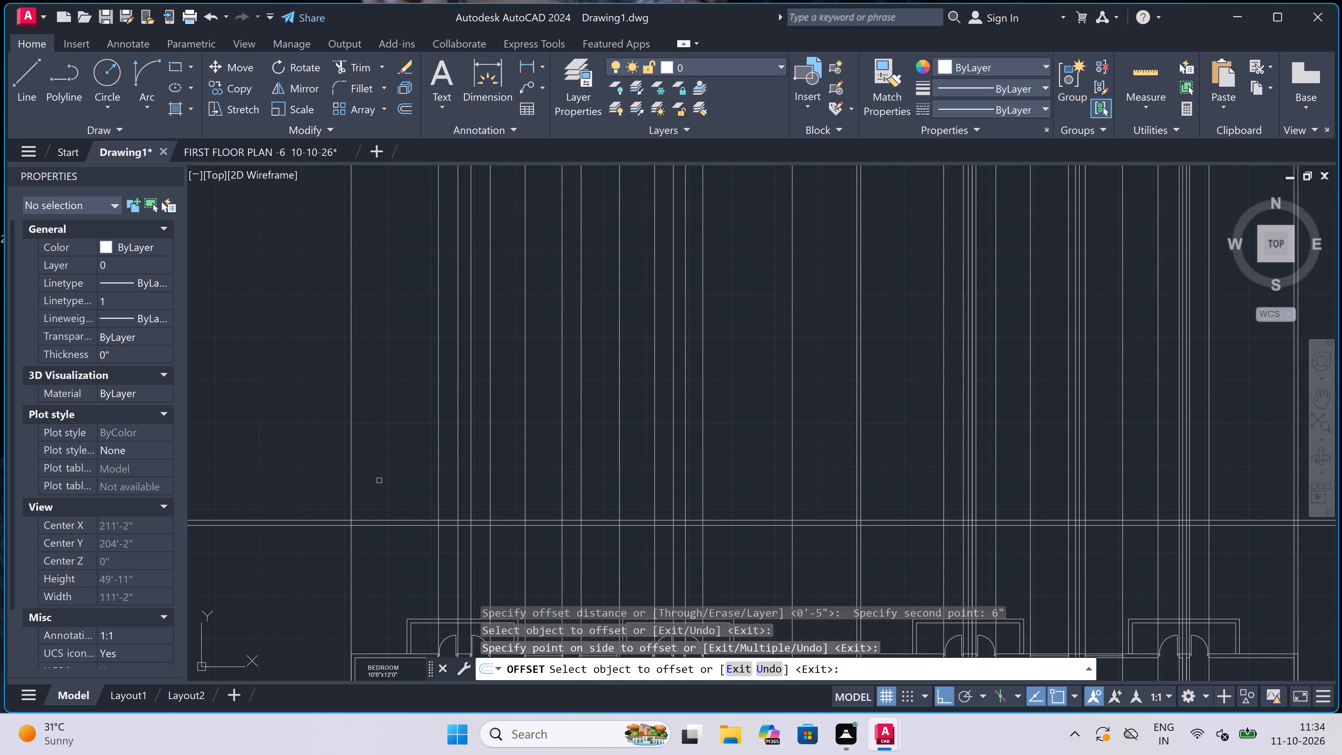
Offset the upper of the two horizontal level lines upward by 3'.
key("Escape")
key("space")
left_click(383, 519)
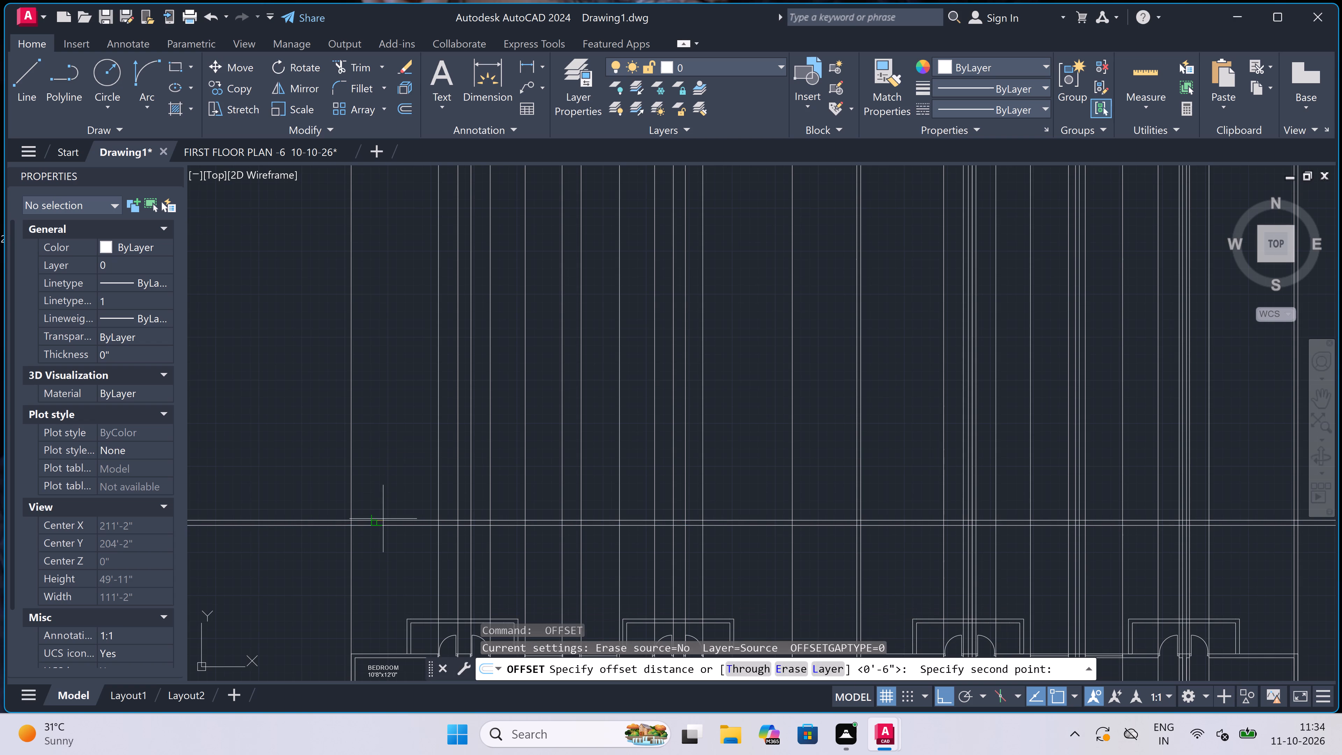
type("3'")
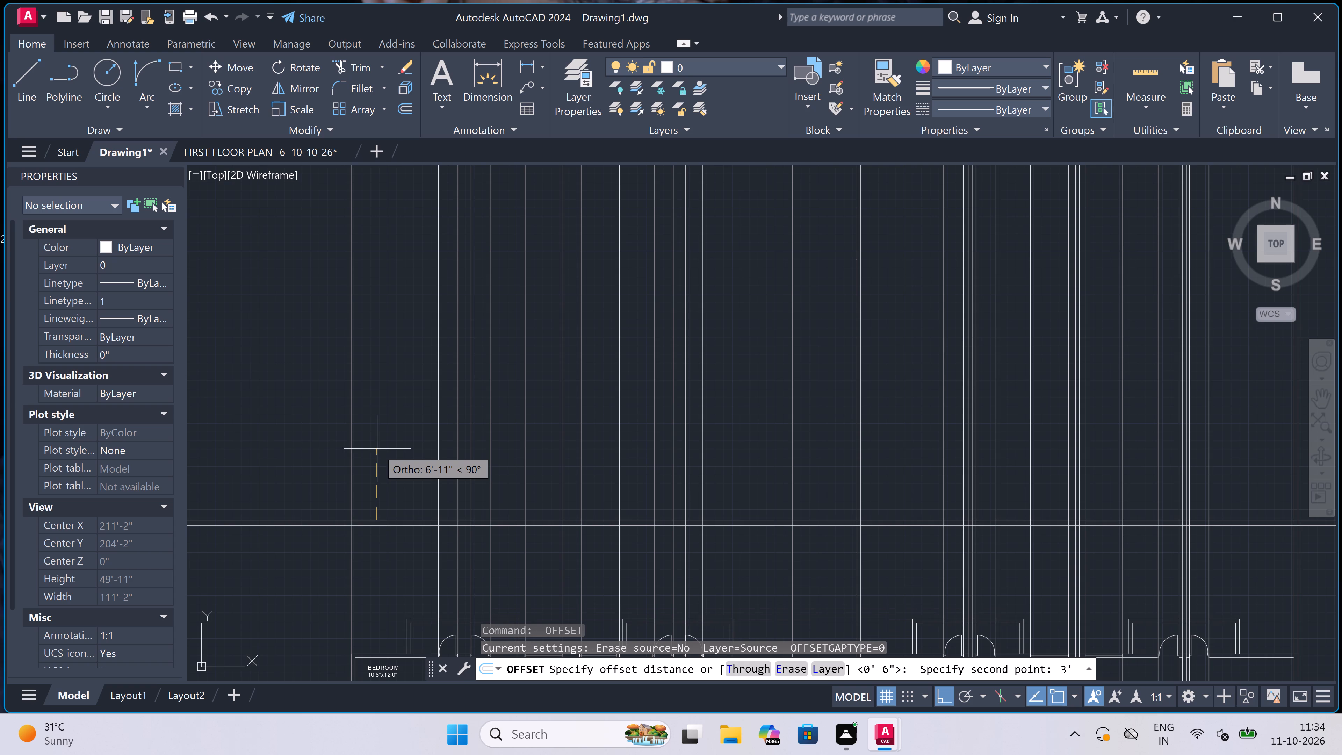
key("space")
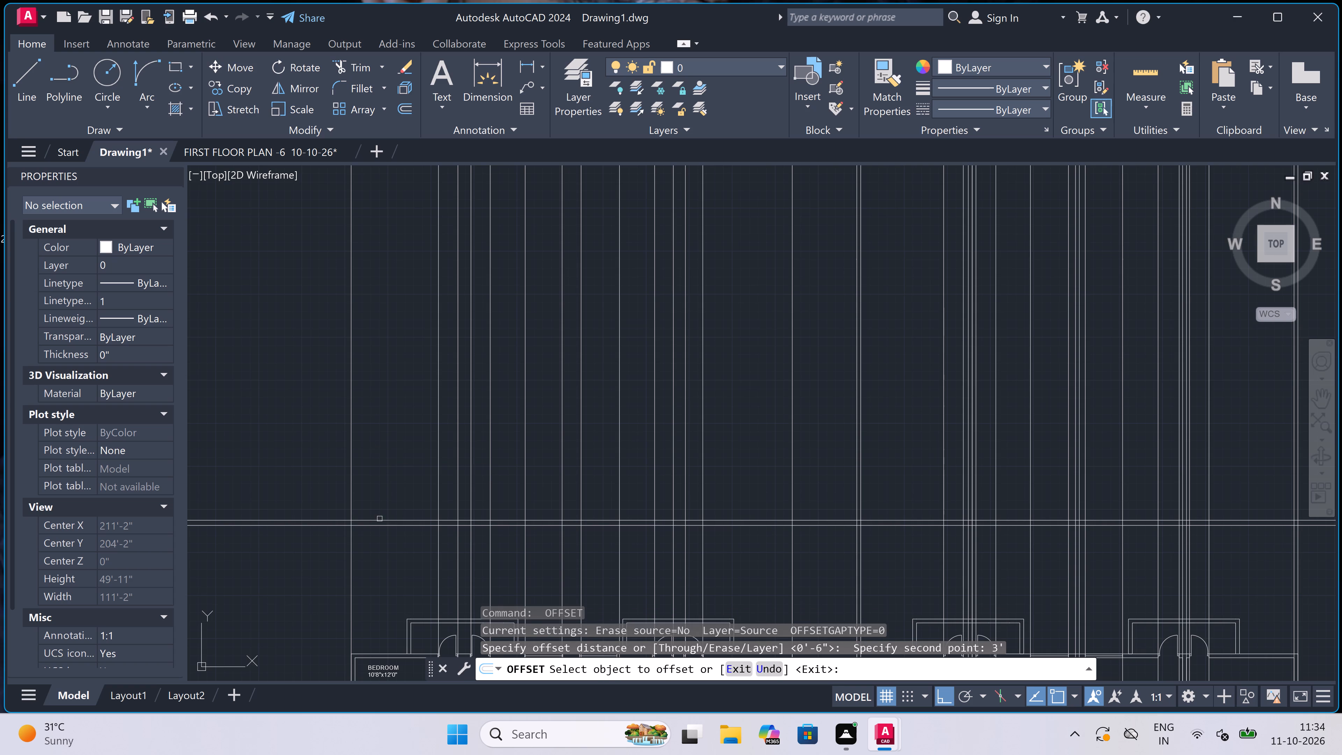
left_click(376, 518)
left_click(374, 472)
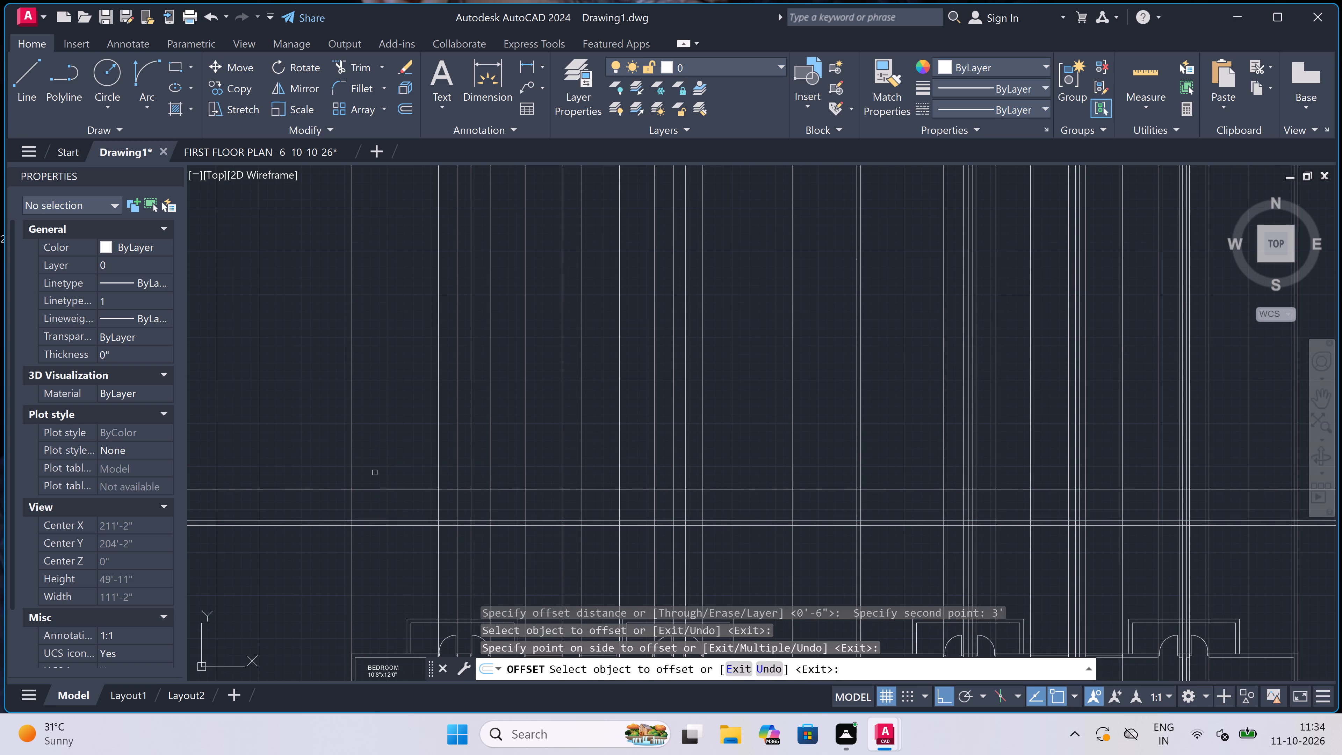
scroll(372, 480, "up", 3)
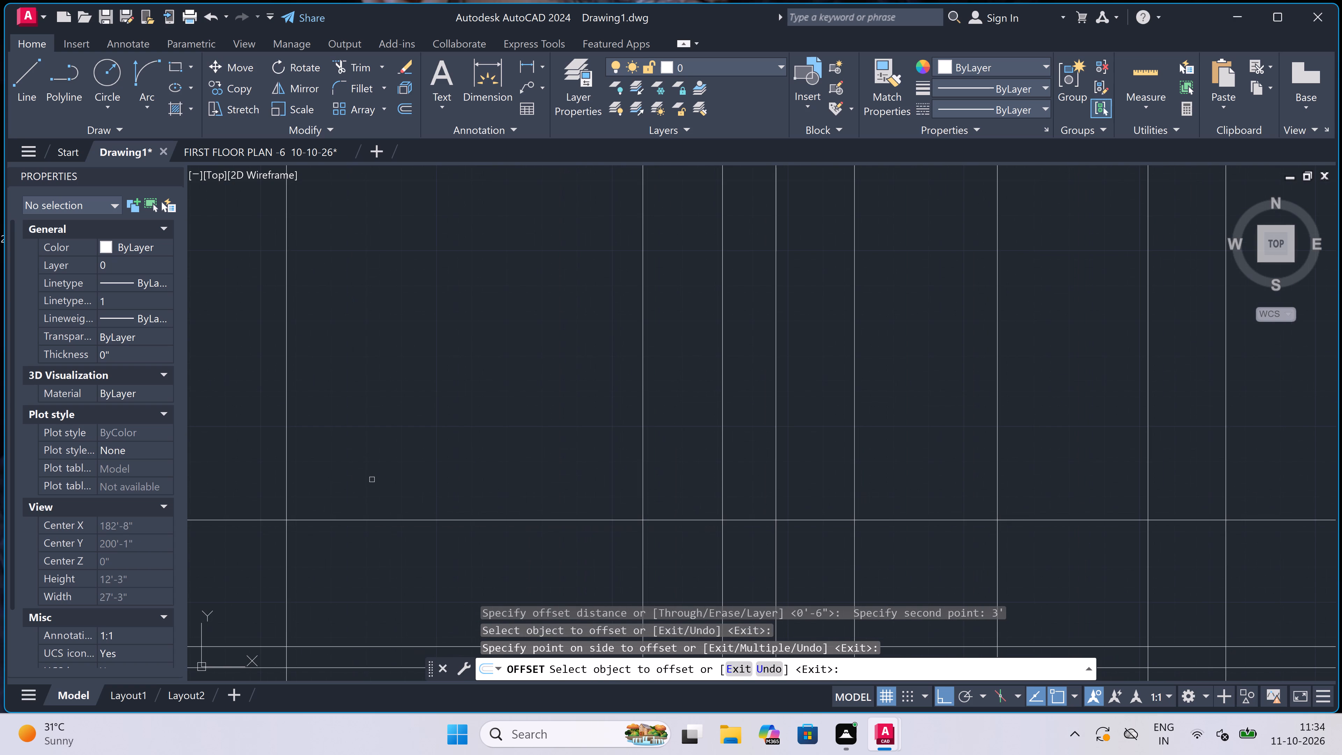
key("Escape")
Offset the topmost horizontal level line upward by 4'.
key("space")
left_click(389, 518)
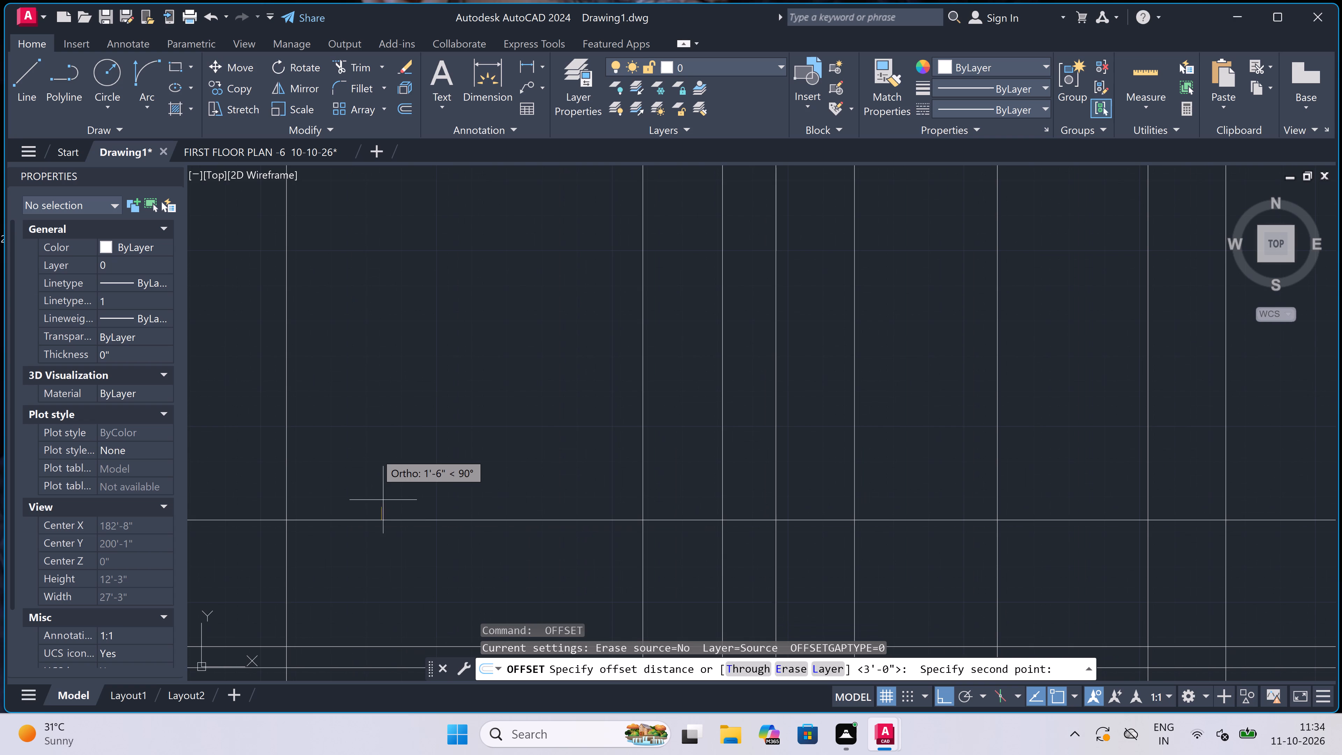
type("4'")
key("space")
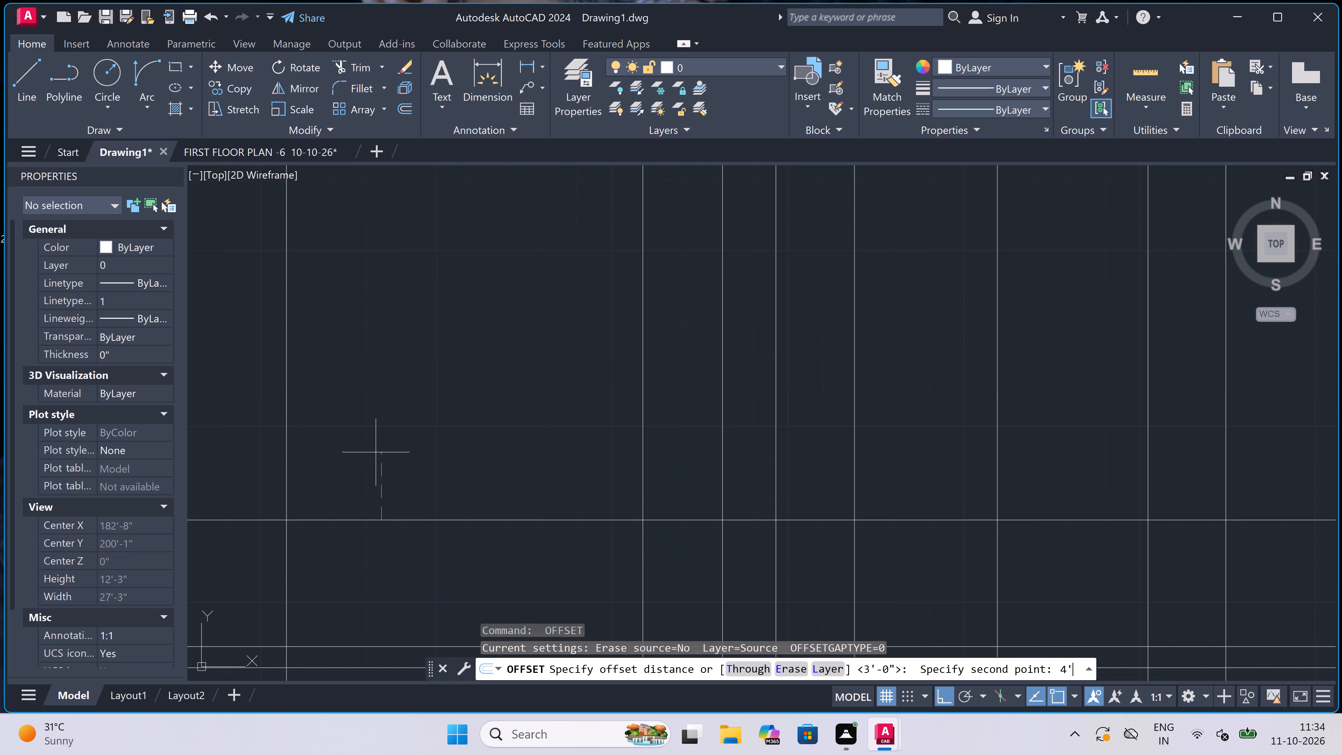
left_click(404, 519)
left_click(401, 467)
key("Escape")
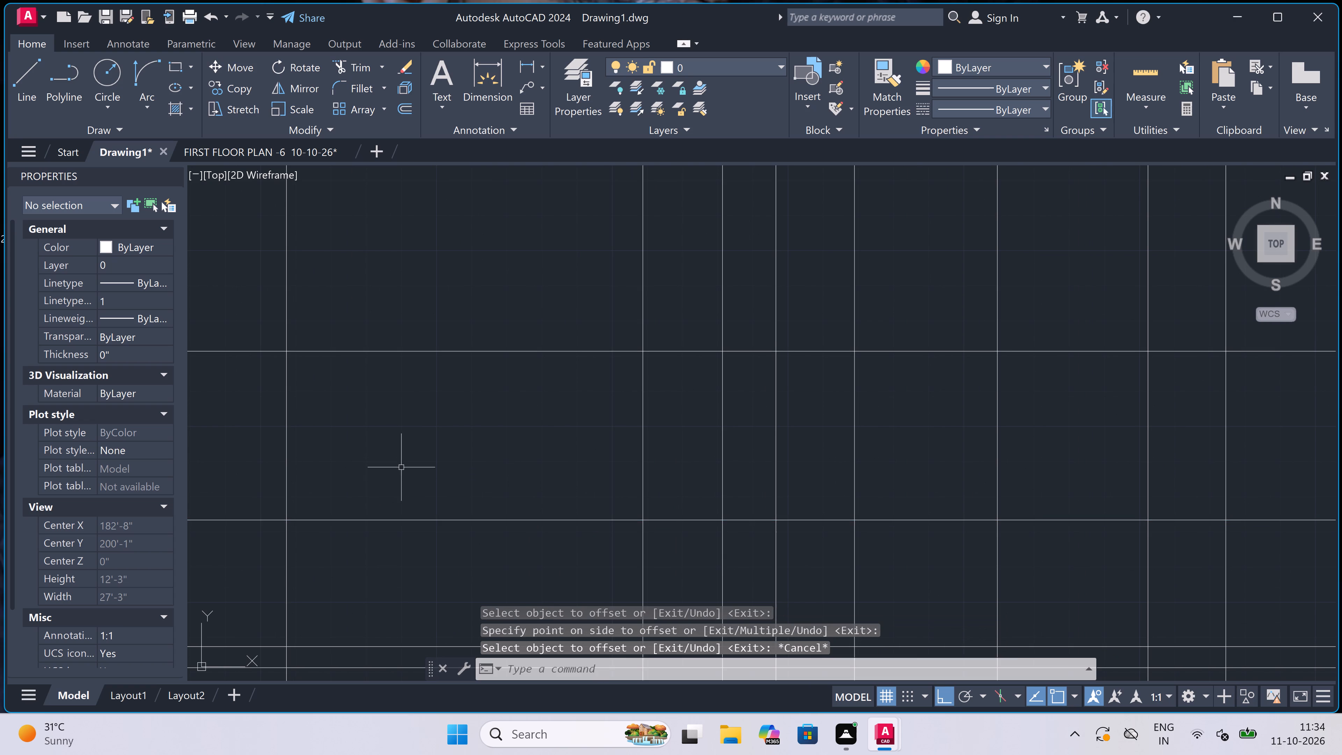
Offset the topmost horizontal level line upward by another 3'.
scroll(402, 469, "down", 3)
key("space")
left_click(407, 444)
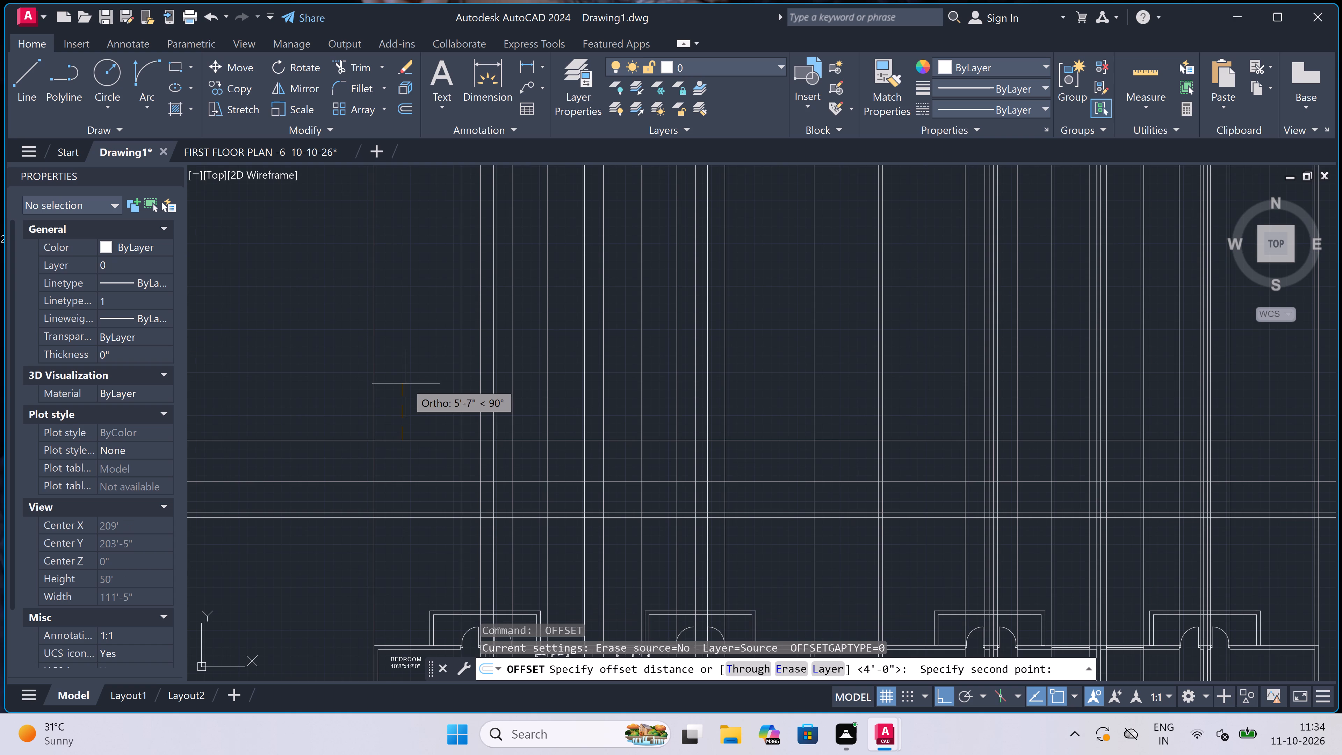
type("3'")
key("space")
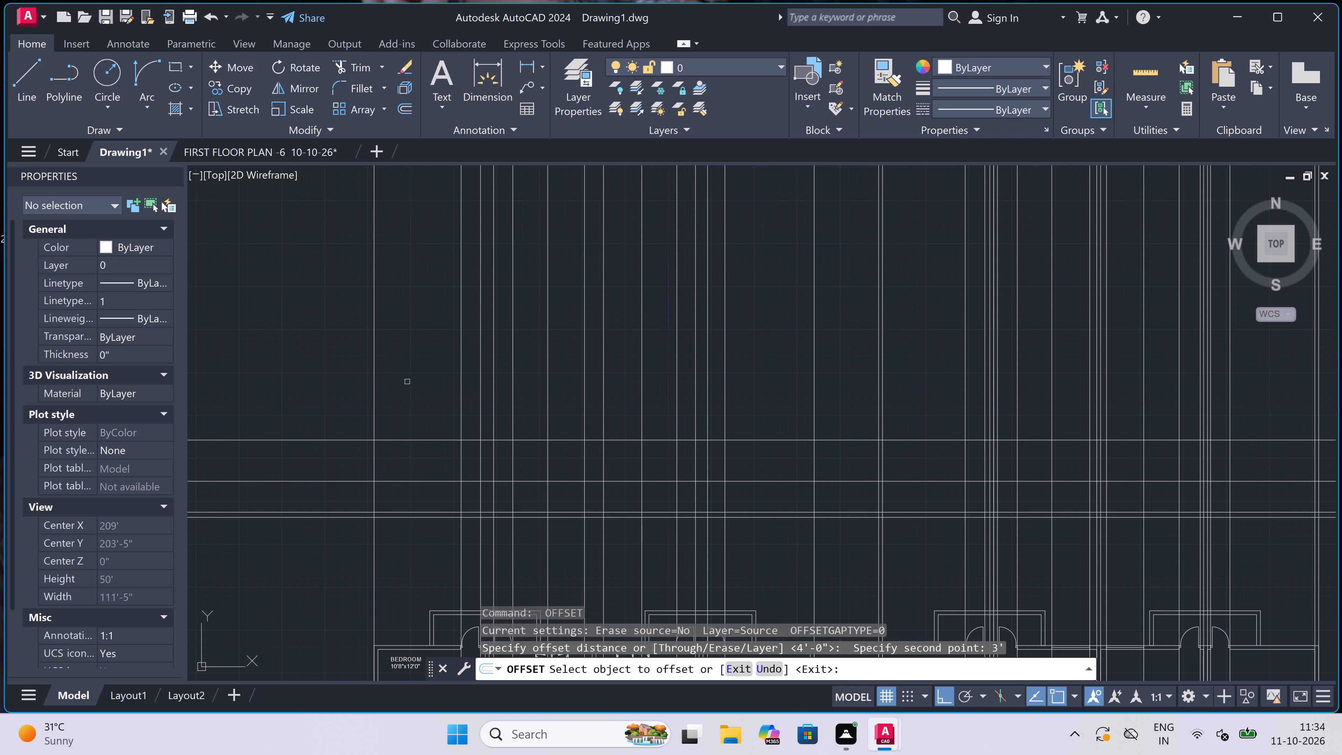
left_click(390, 440)
left_click(400, 363)
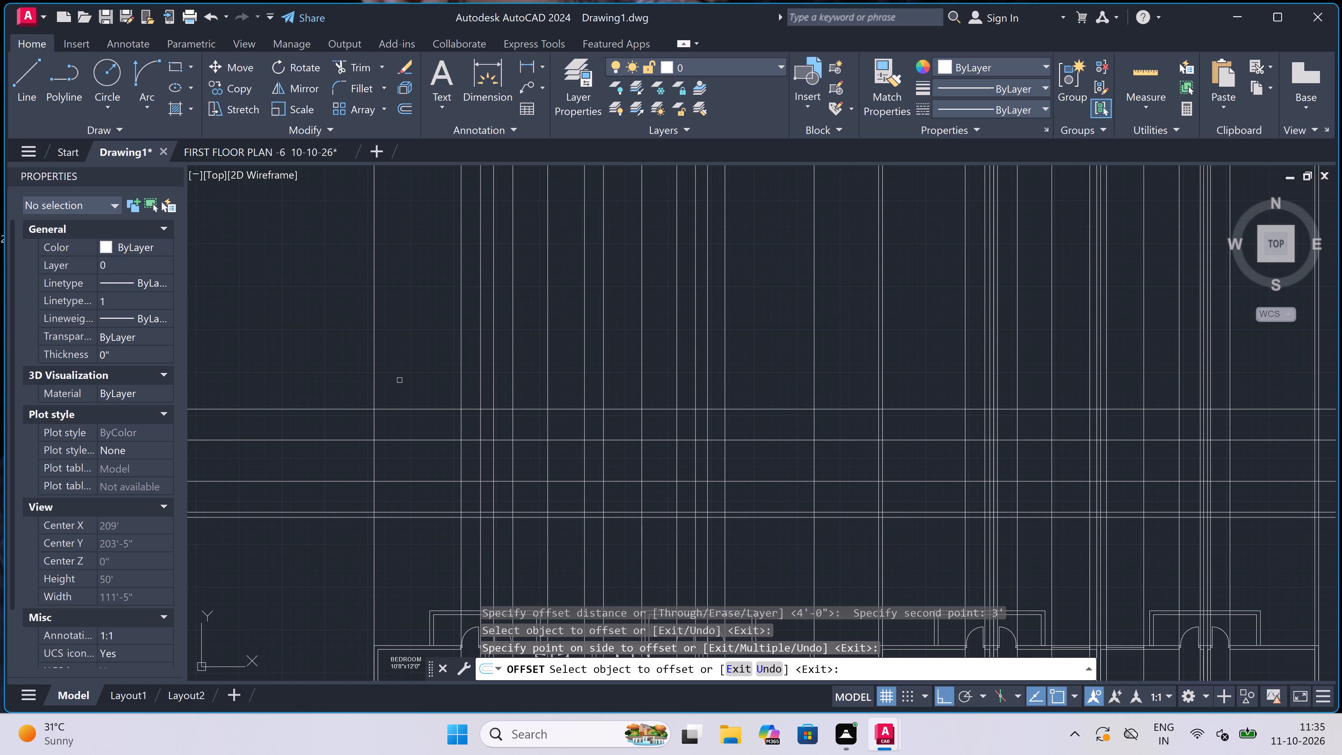
key("Escape")
Offset the topmost horizontal level line upward by 6" to form a thin band.
scroll(420, 400, "up", 1)
key("space")
left_click(420, 418)
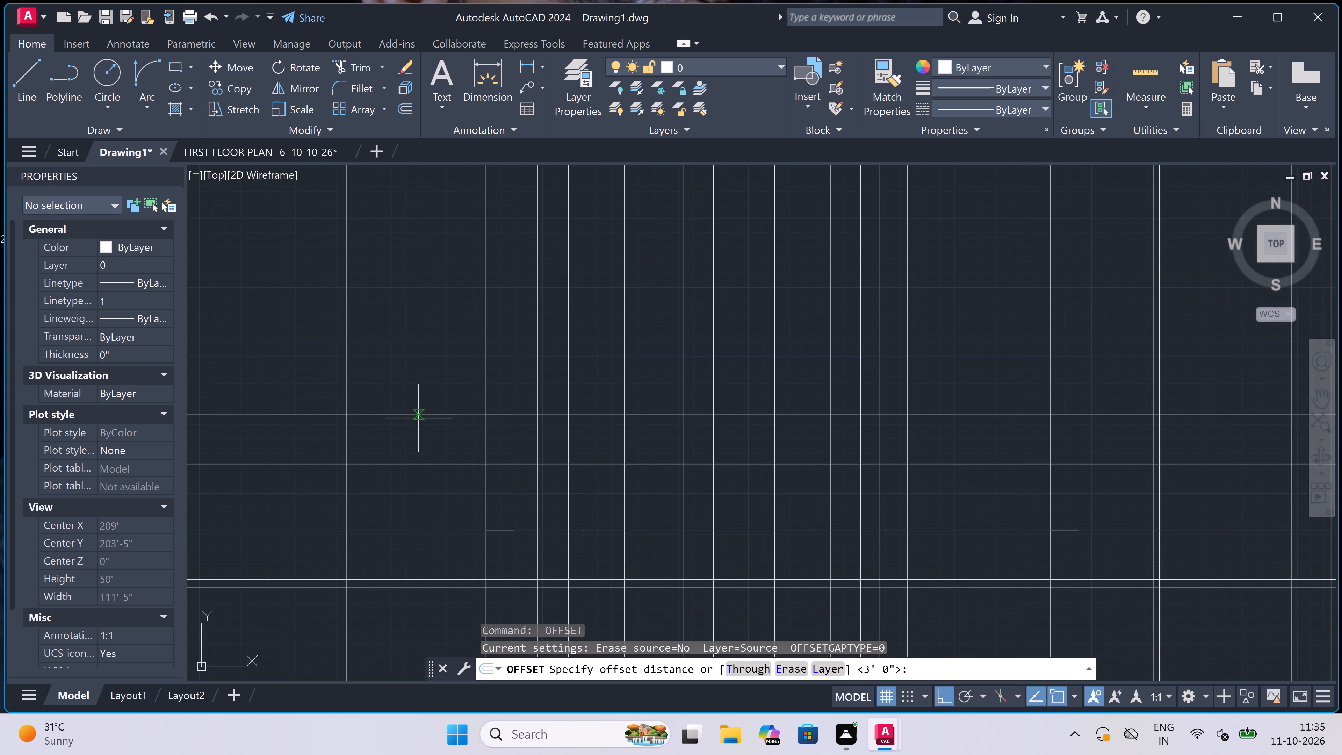
key("6")
key("shift+quotedbl")
key("space")
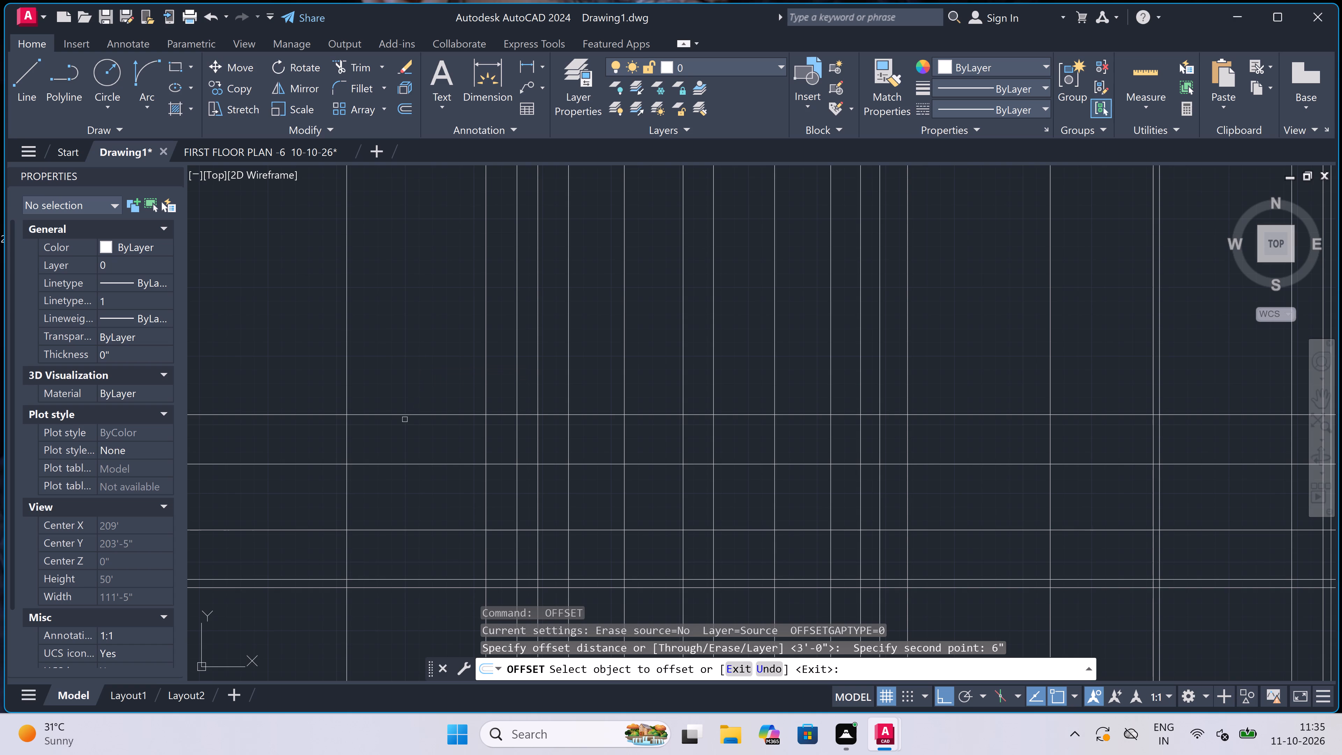
left_click_drag(403, 415, 398, 407)
left_click(386, 351)
key("Escape")
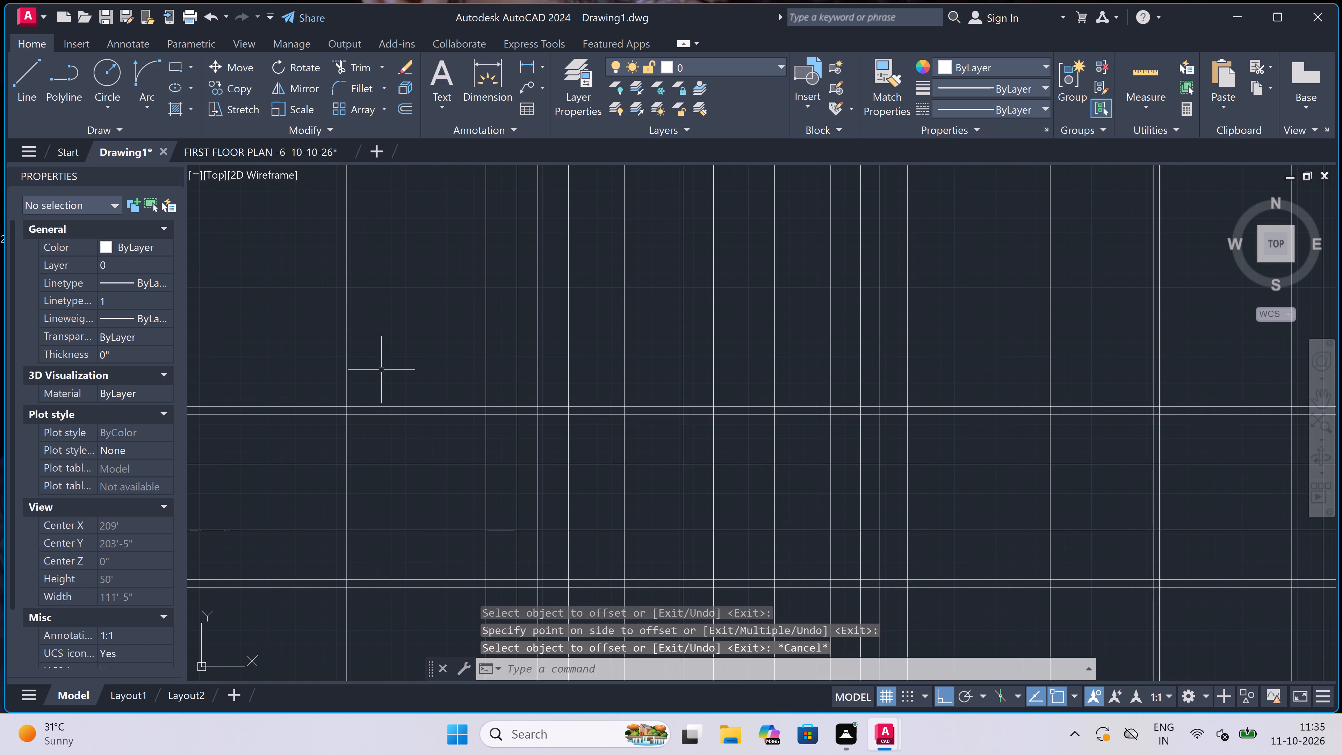
Offset the upper line of the new 6" band upward by 3'6".
key("space")
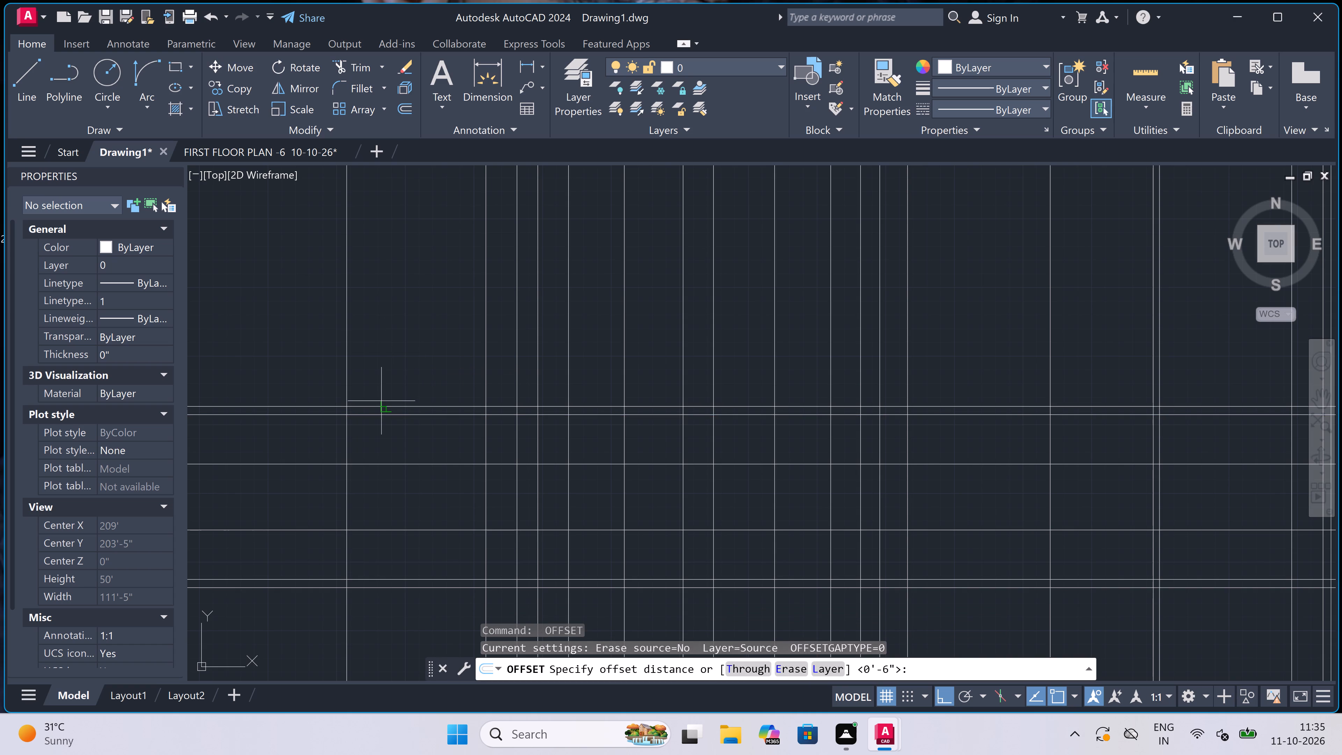
left_click(383, 405)
type("3'6\"")
key("space")
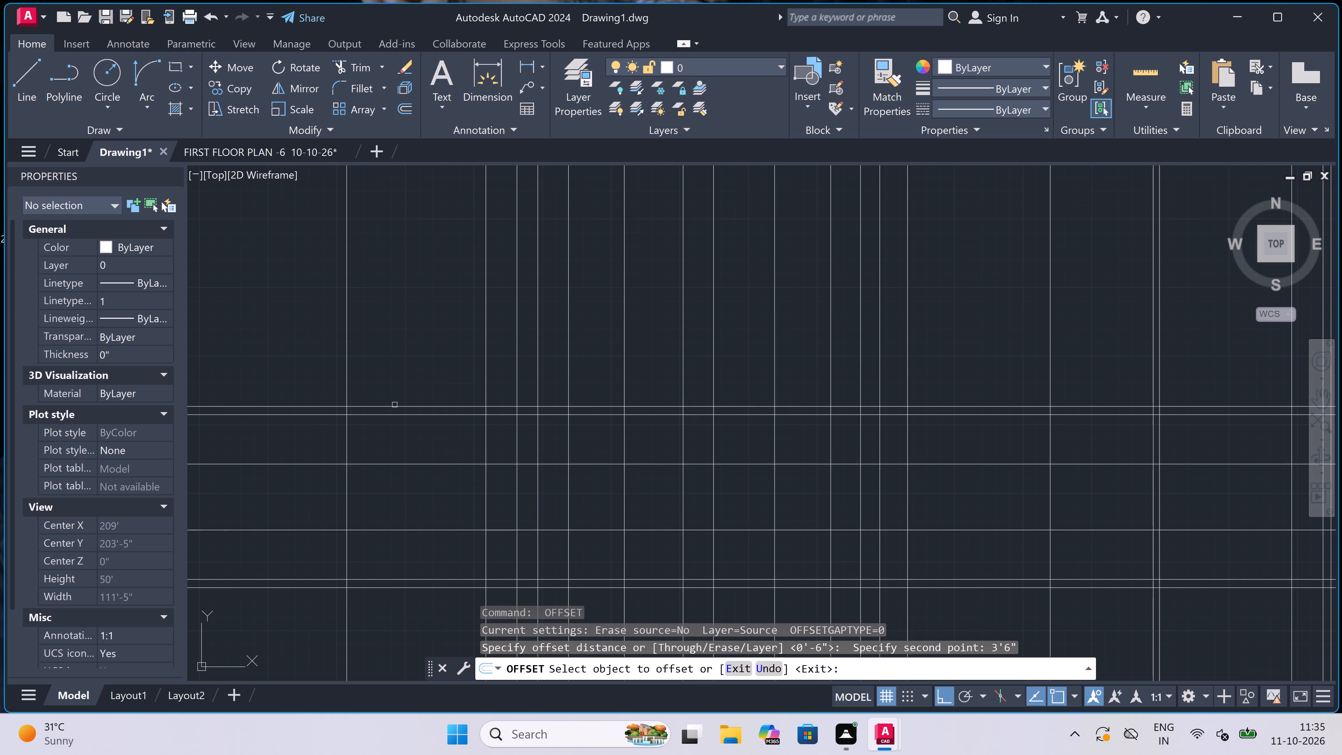
left_click(395, 406)
left_click(390, 352)
key("Escape")
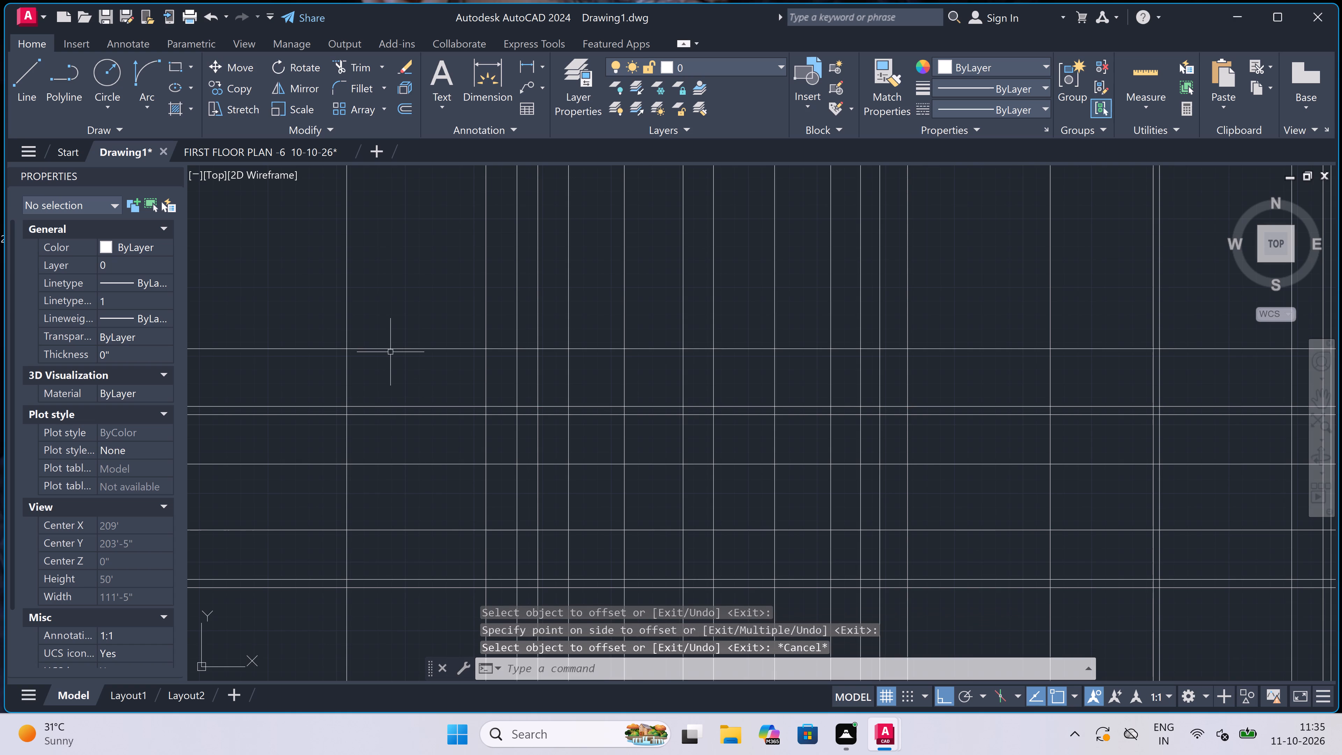
Trim all vertical projection lines of both plans where they extend above the topmost level line.
scroll(388, 349, "down", 4)
type("tr")
key("space")
left_click(280, 325)
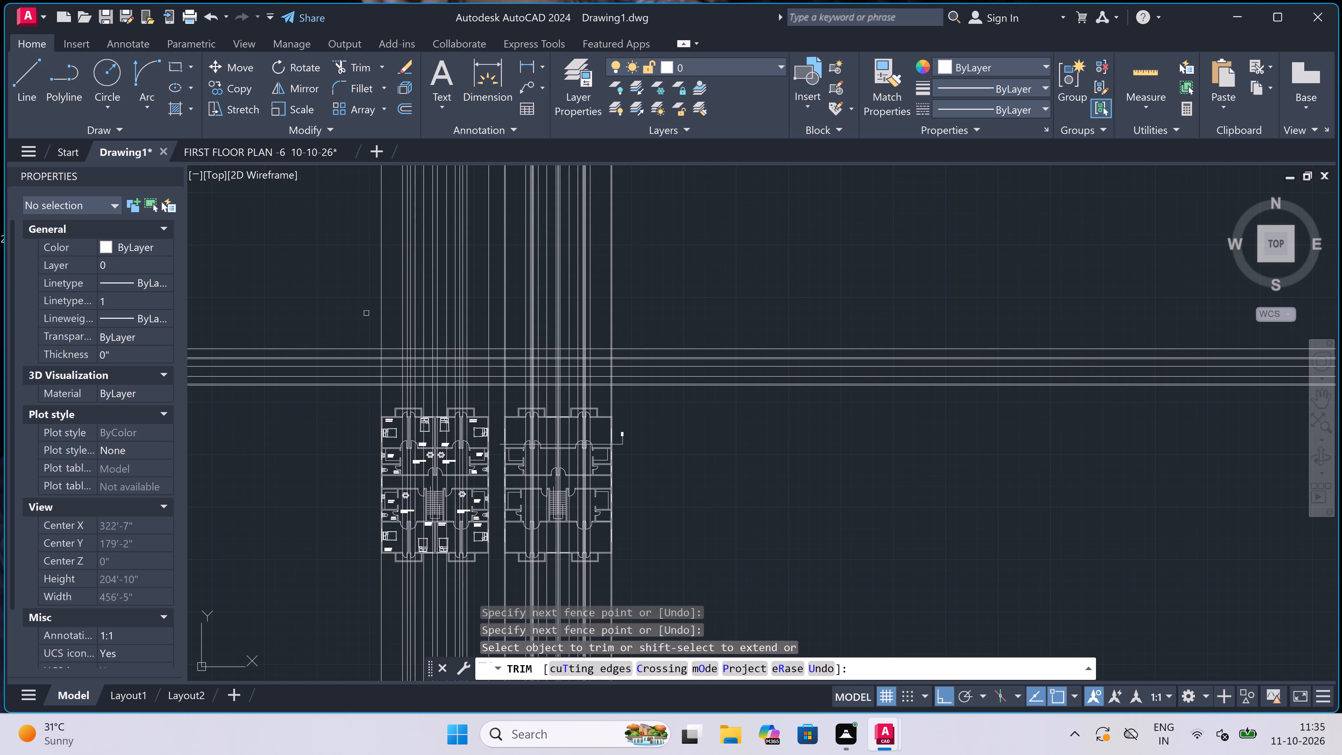
left_click(642, 296)
left_click(310, 302)
Trim the horizontal level lines west of the furnished plan, between the two plans, and east of the unfurnished plan.
double_click(280, 301)
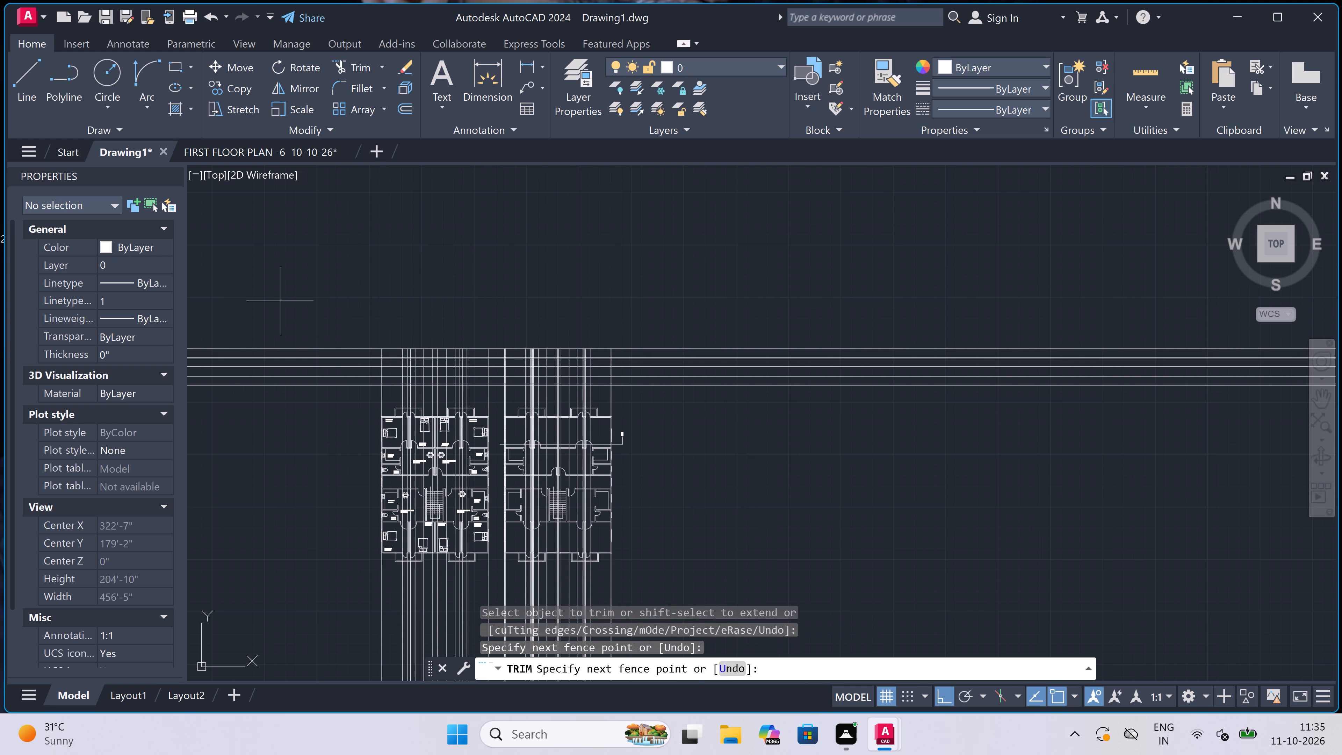
left_click(262, 442)
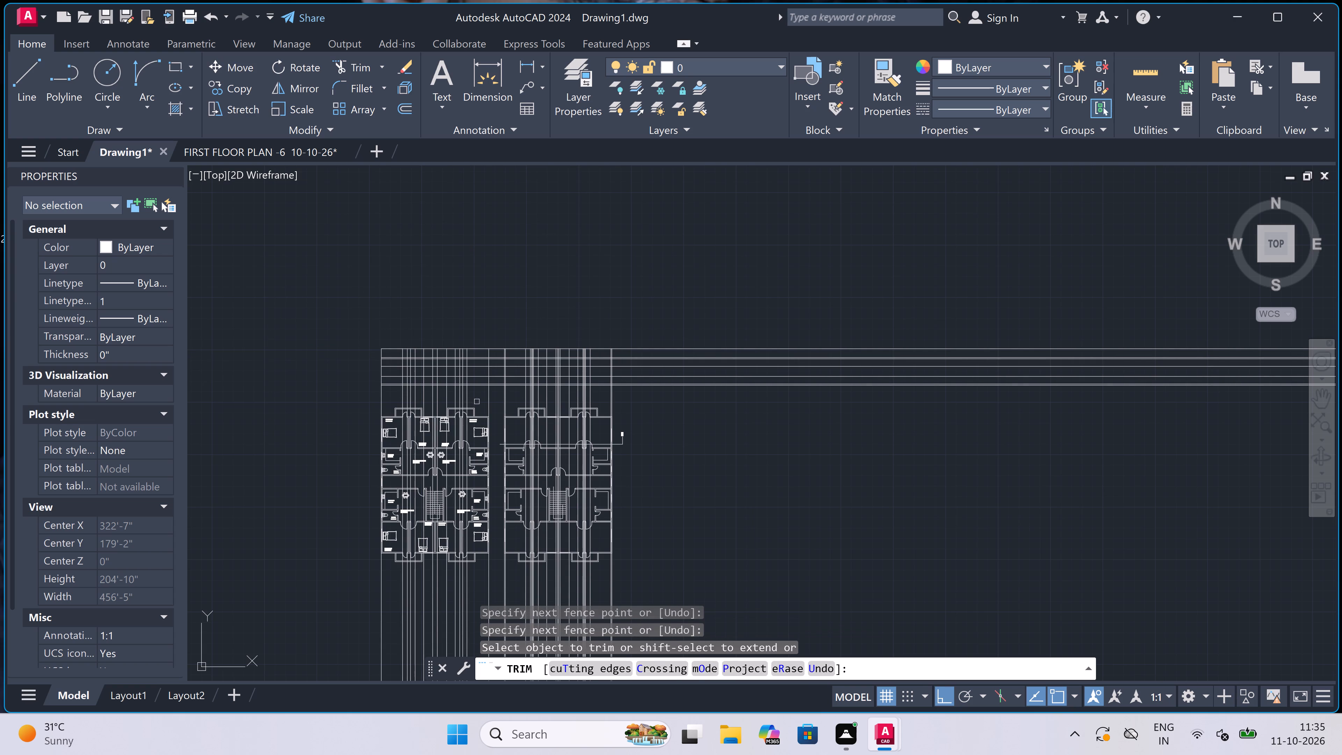
scroll(486, 404, "up", 3)
left_click(520, 369)
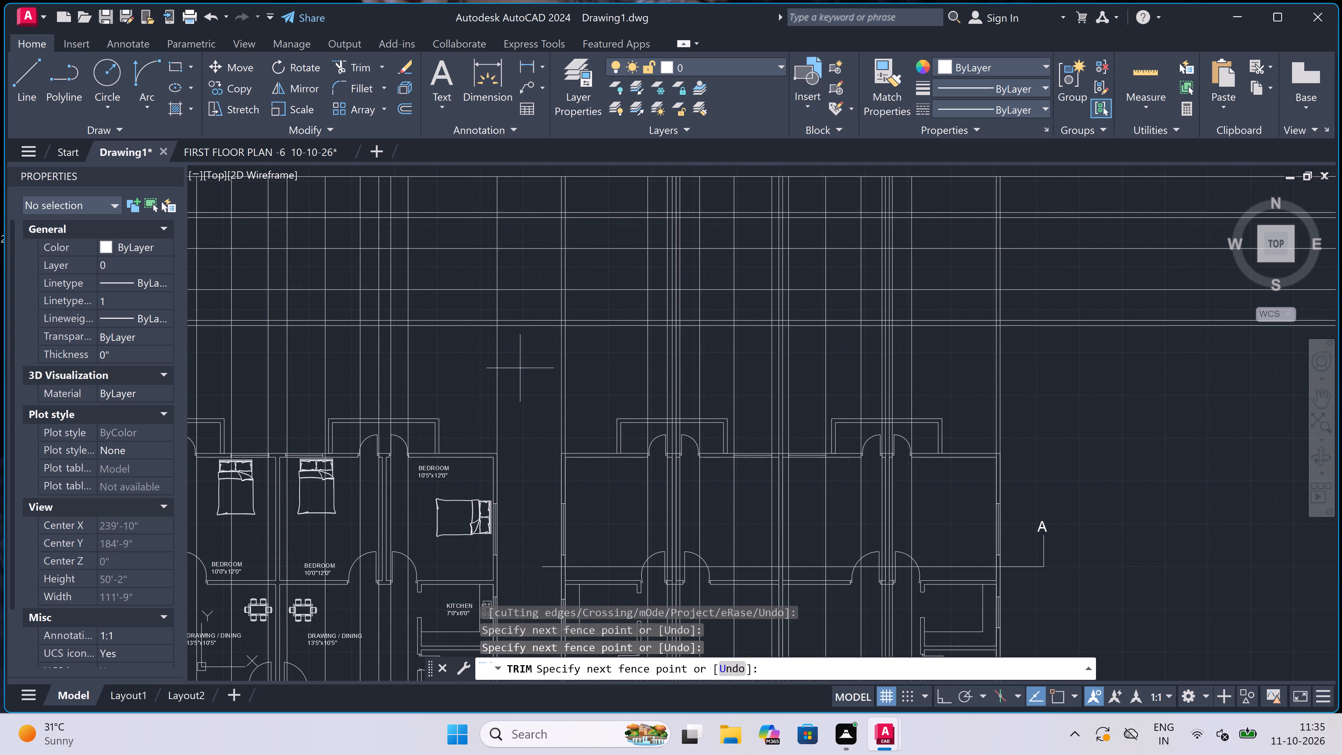
scroll(520, 368, "down", 2)
left_click(527, 265)
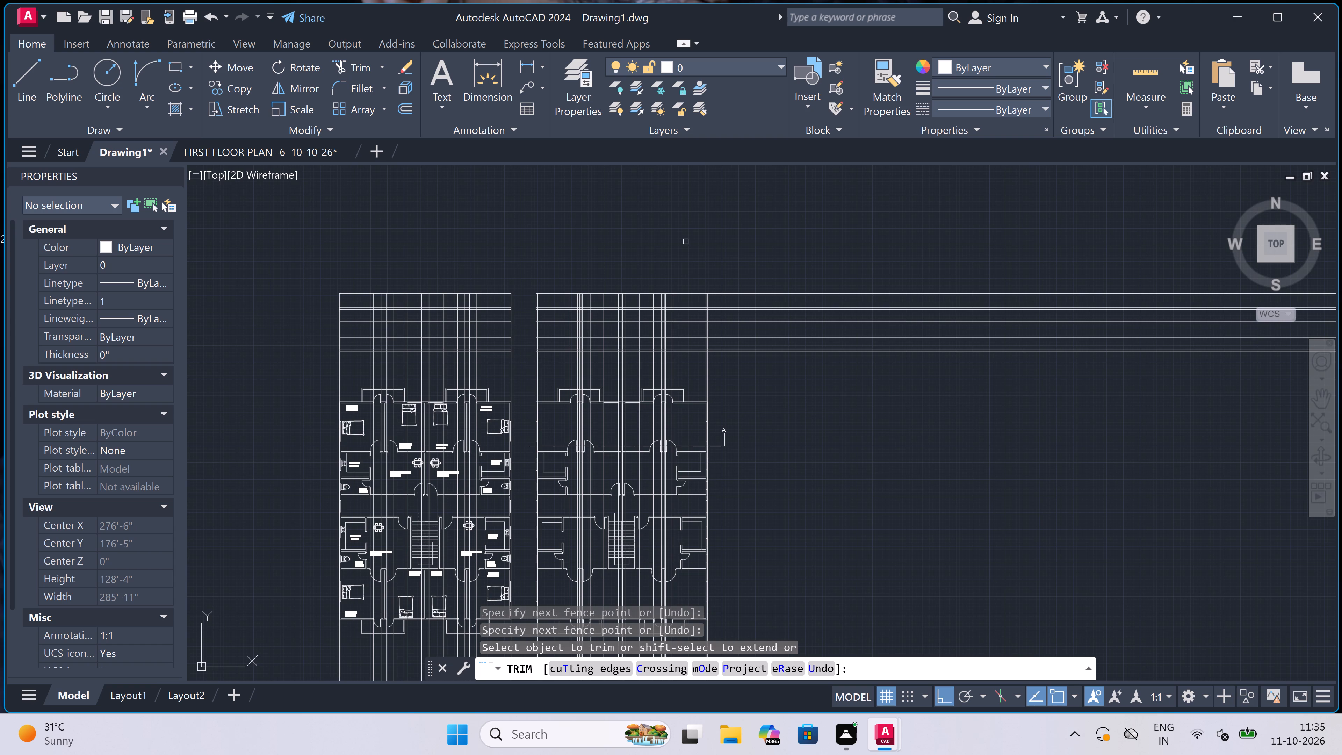
left_click(730, 271)
left_click(747, 364)
Trim the inner vertical lines out of the 3'6" top band above the unfurnished plan, keeping its two outer edges.
scroll(718, 291, "down", 3)
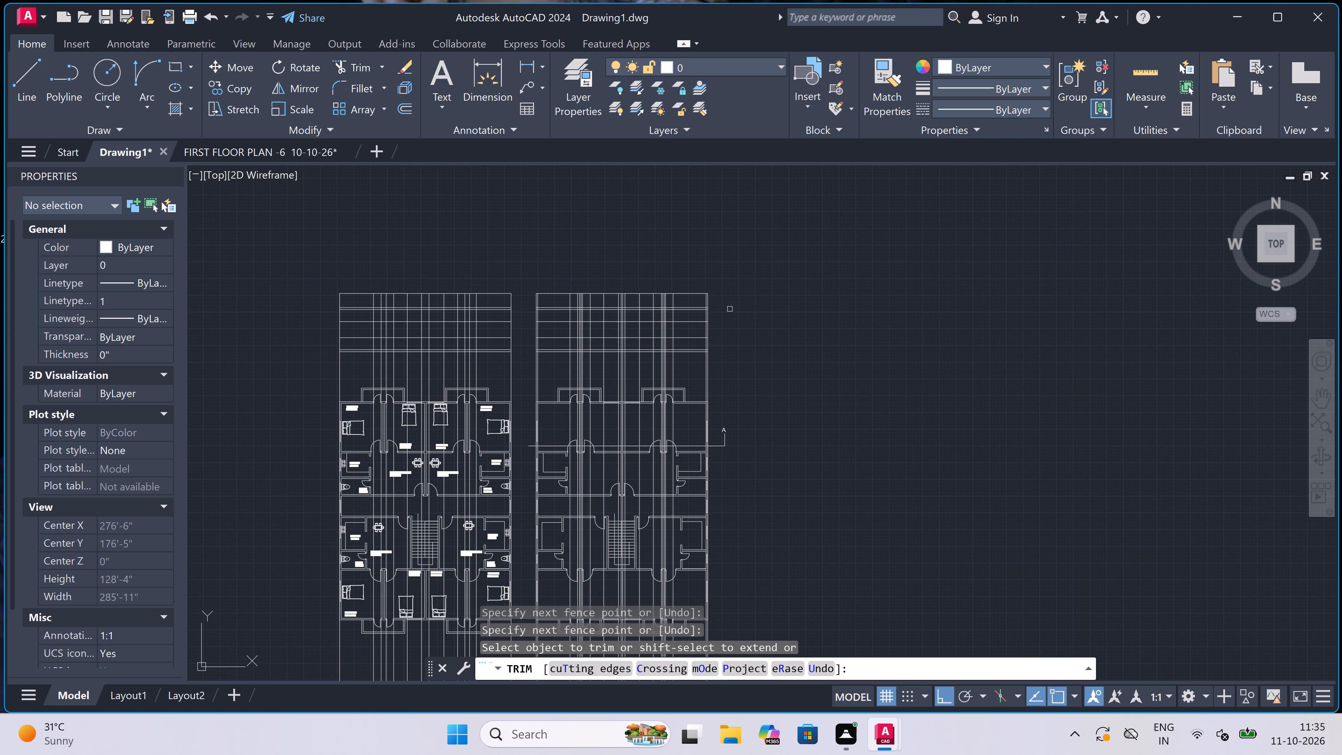
scroll(714, 284, "up", 5)
scroll(719, 332, "up", 4)
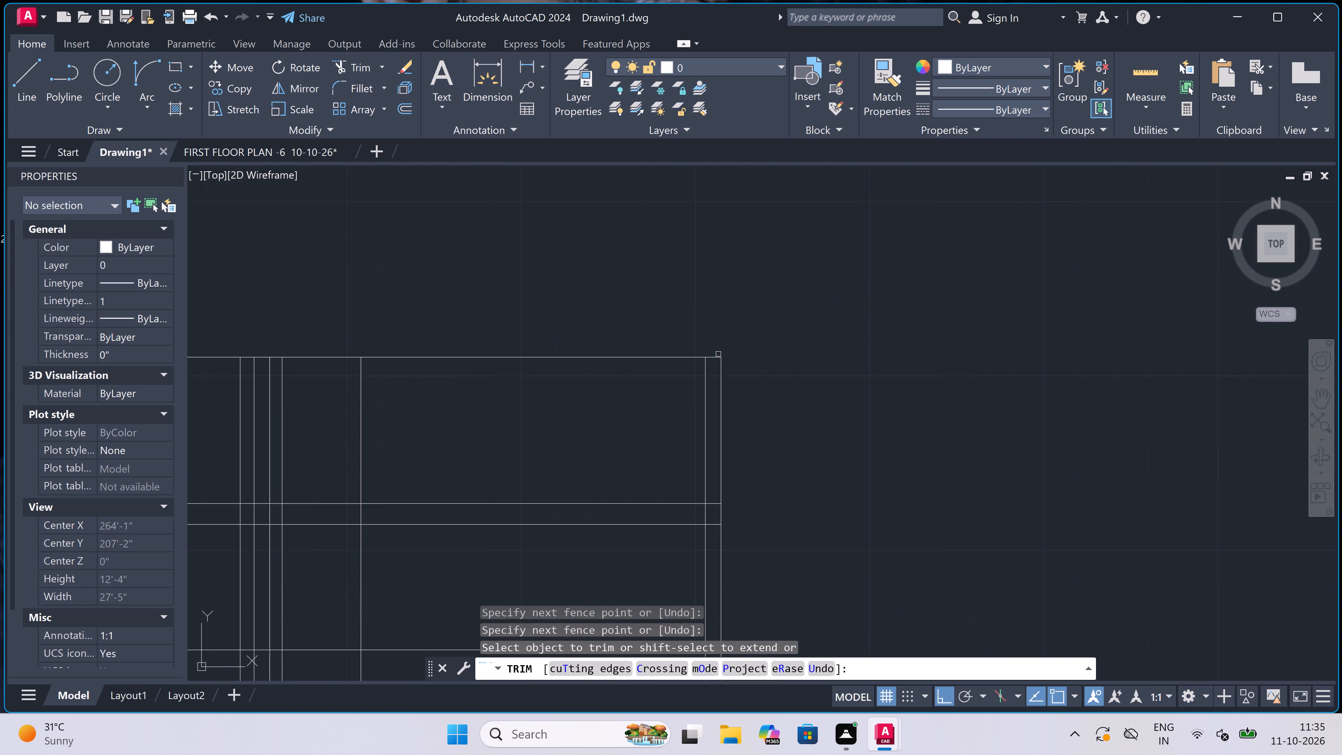
scroll(715, 390, "up", 1)
left_click_drag(714, 391, 708, 393)
scroll(450, 424, "down", 5)
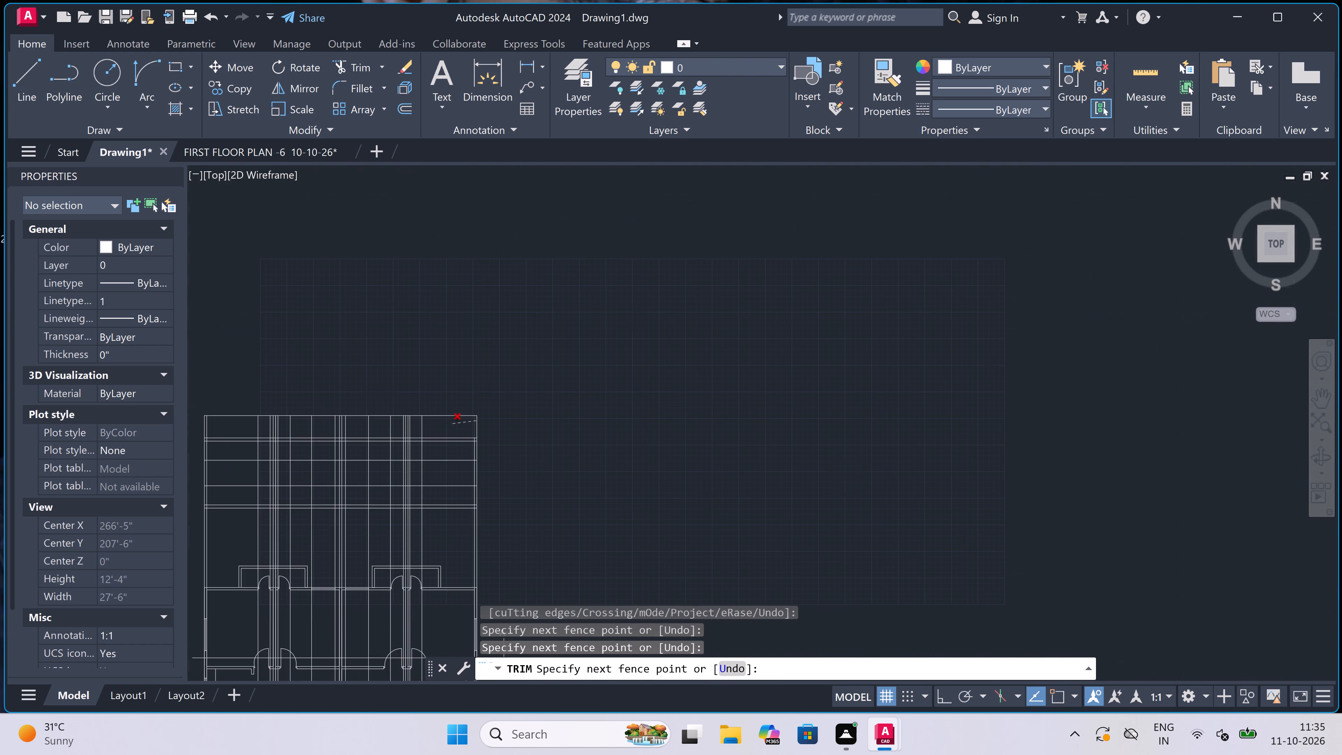
scroll(207, 427, "up", 4)
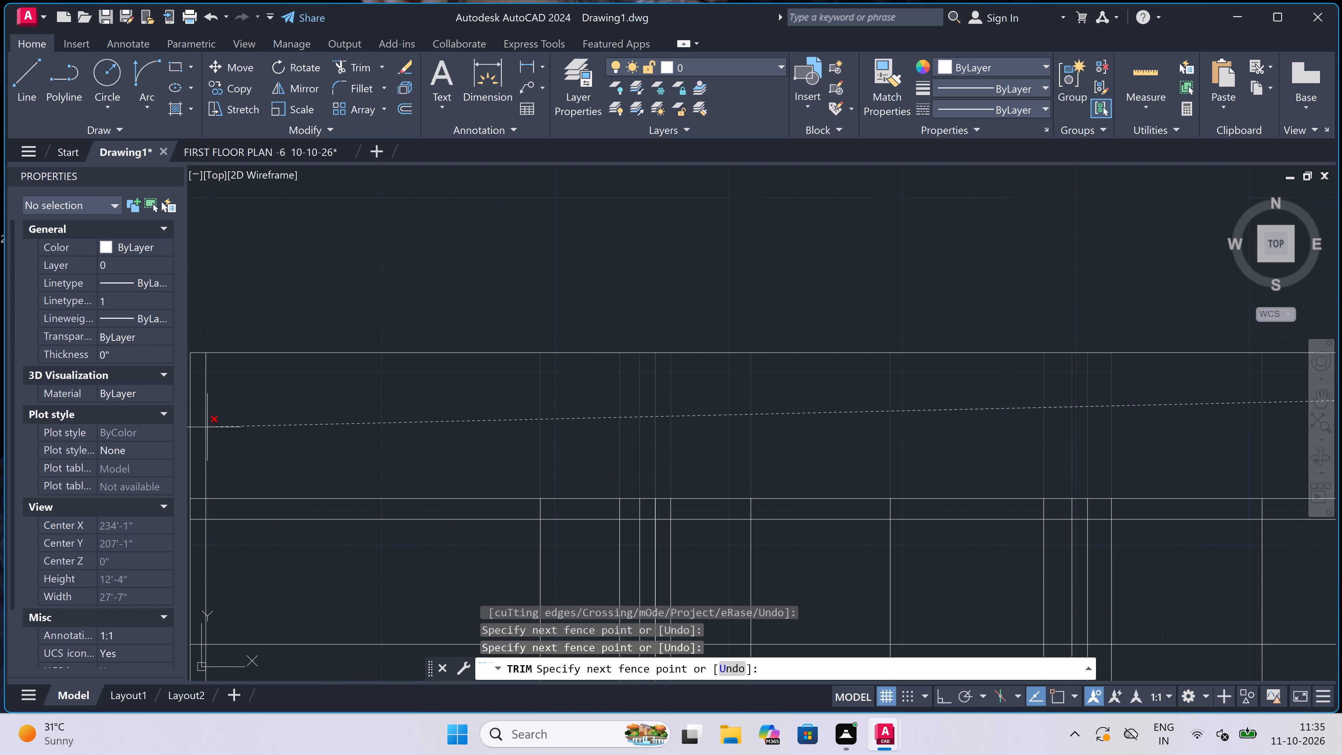
left_click(200, 419)
scroll(243, 412, "down", 4)
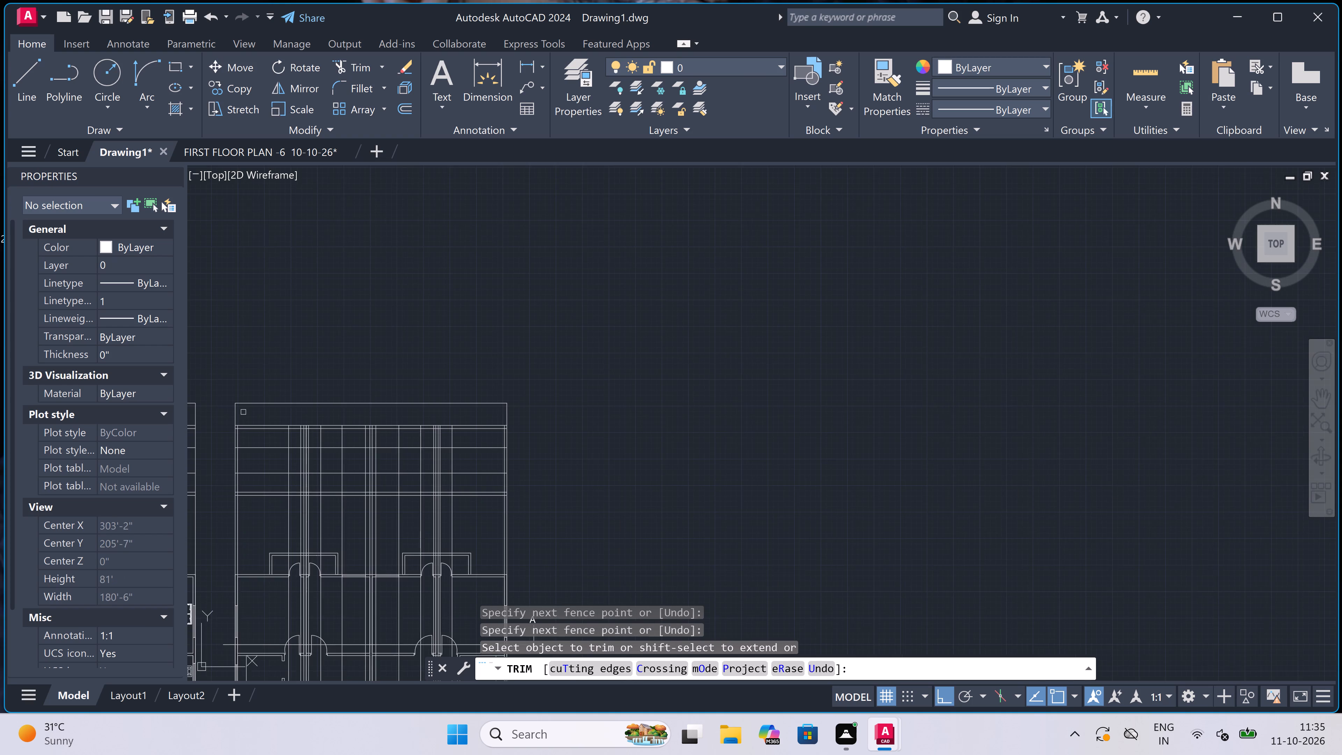
Trim the inner vertical lines out of the 6" band just below the top band above the unfurnished plan.
scroll(234, 422, "up", 4)
scroll(251, 450, "up", 3)
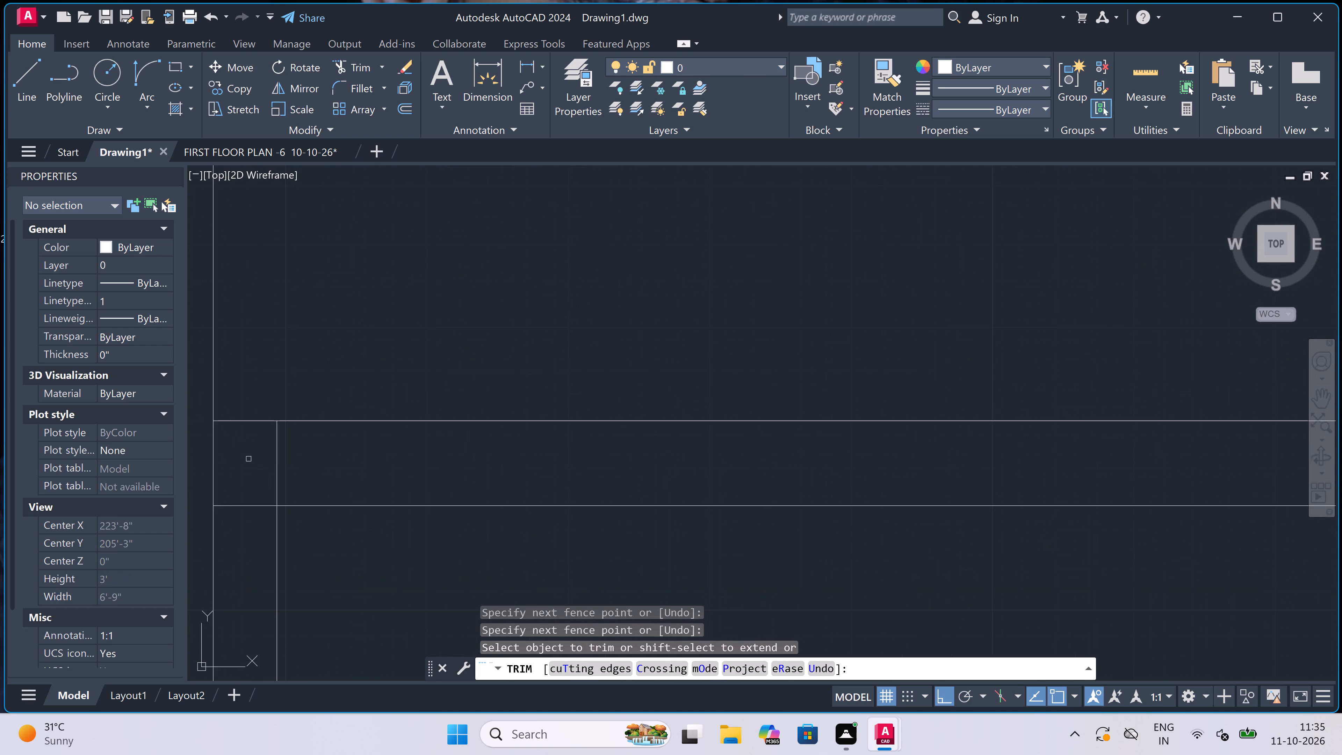
left_click(247, 464)
scroll(262, 462, "down", 4)
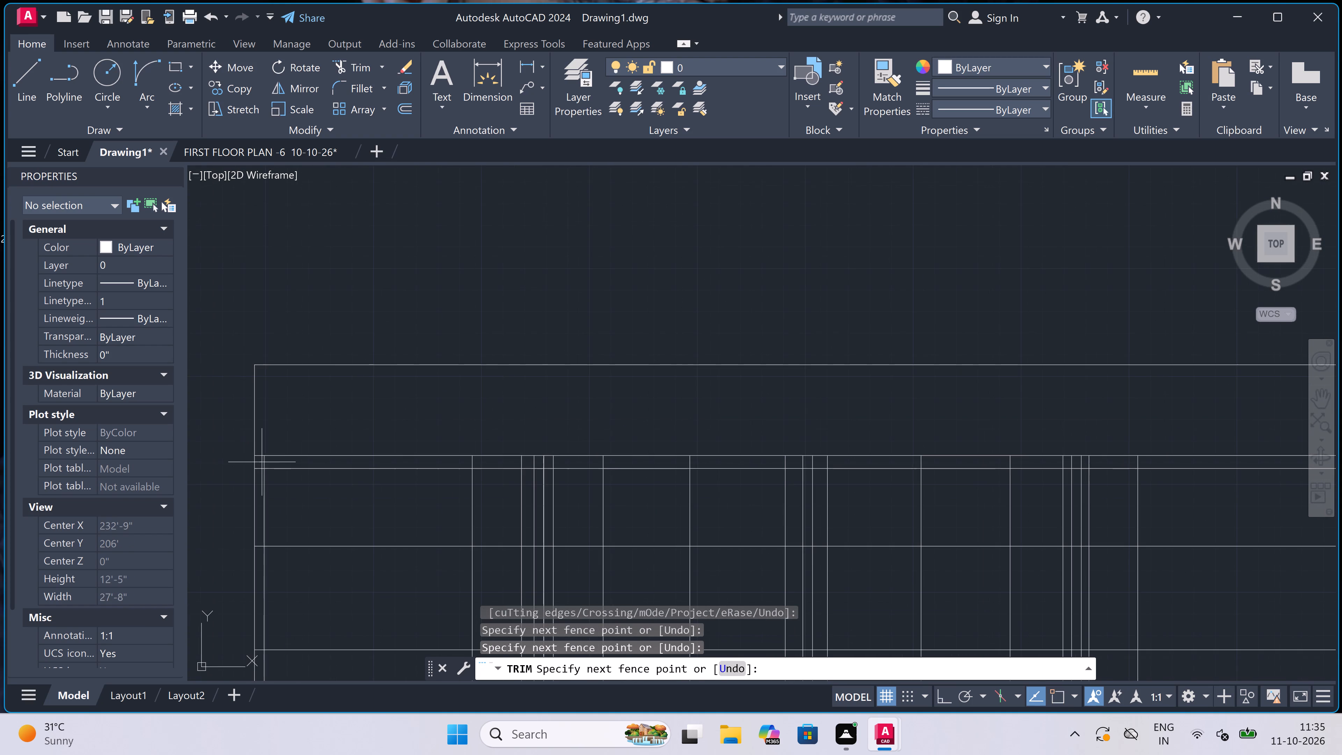
scroll(440, 459, "down", 2)
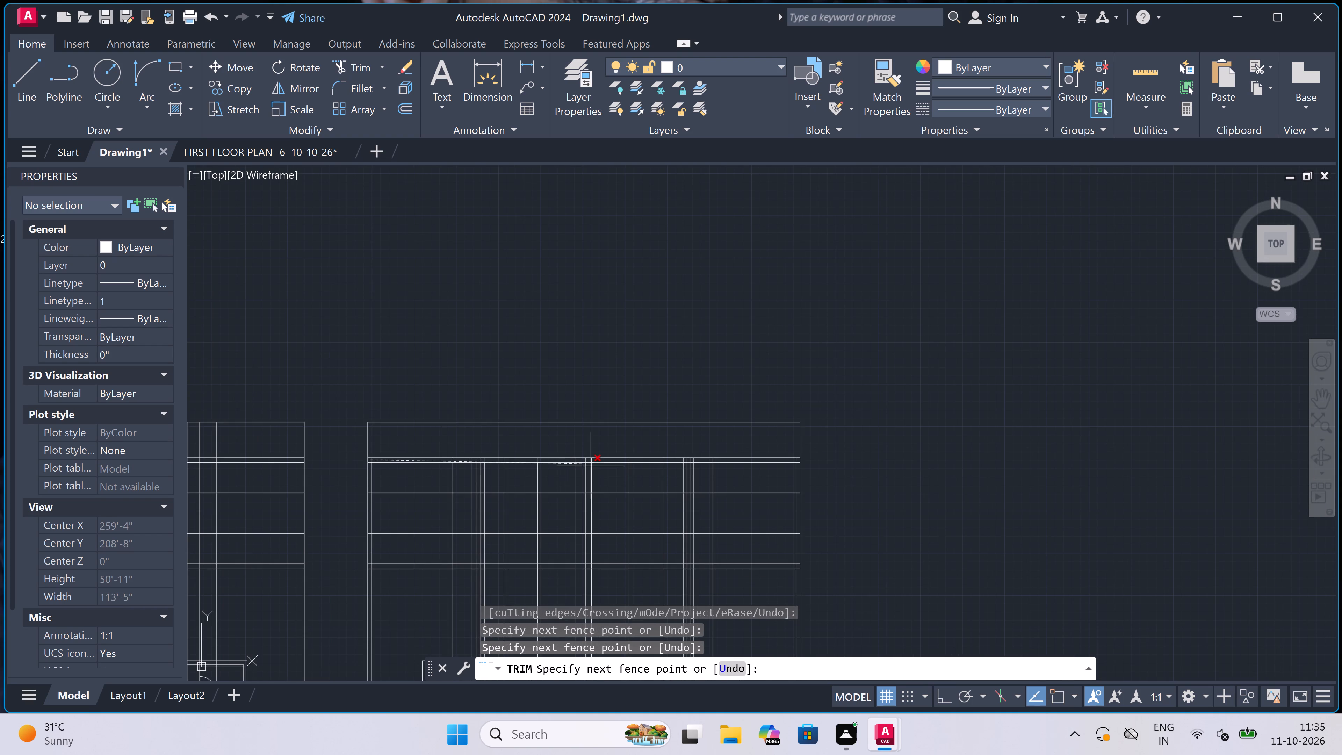
scroll(792, 460, "up", 2)
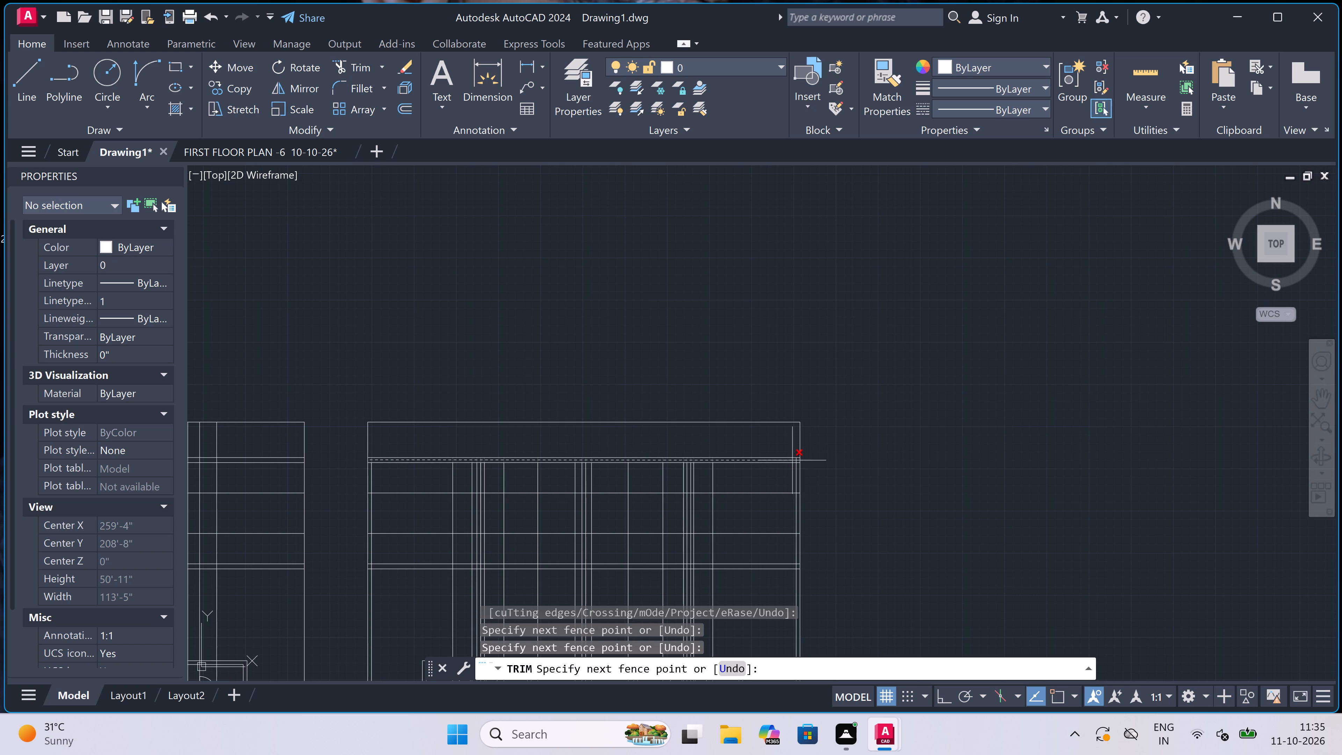
scroll(792, 460, "up", 2)
scroll(826, 464, "up", 3)
left_click(831, 463)
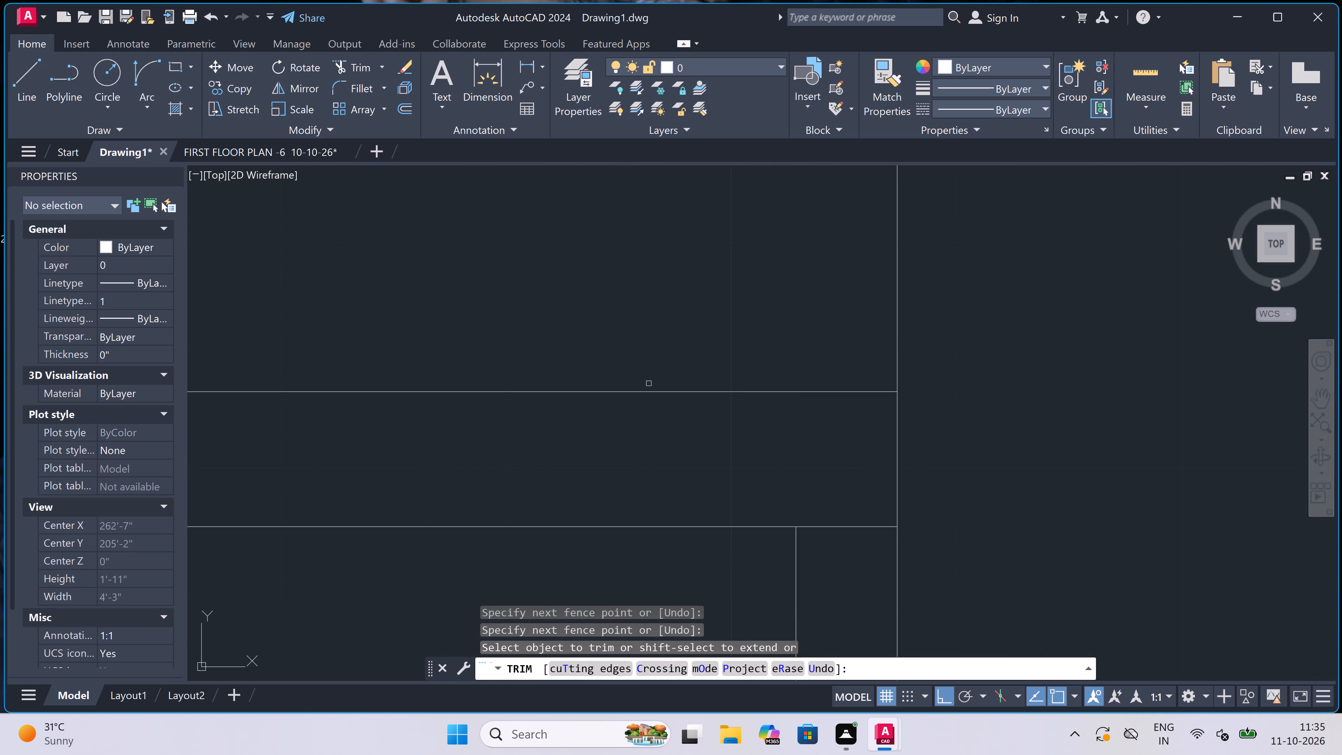
Trim the inner vertical lines out of the lower thin slab band above the unfurnished plan, keeping its two outer edges.
scroll(547, 305, "down", 6)
scroll(561, 448, "down", 2)
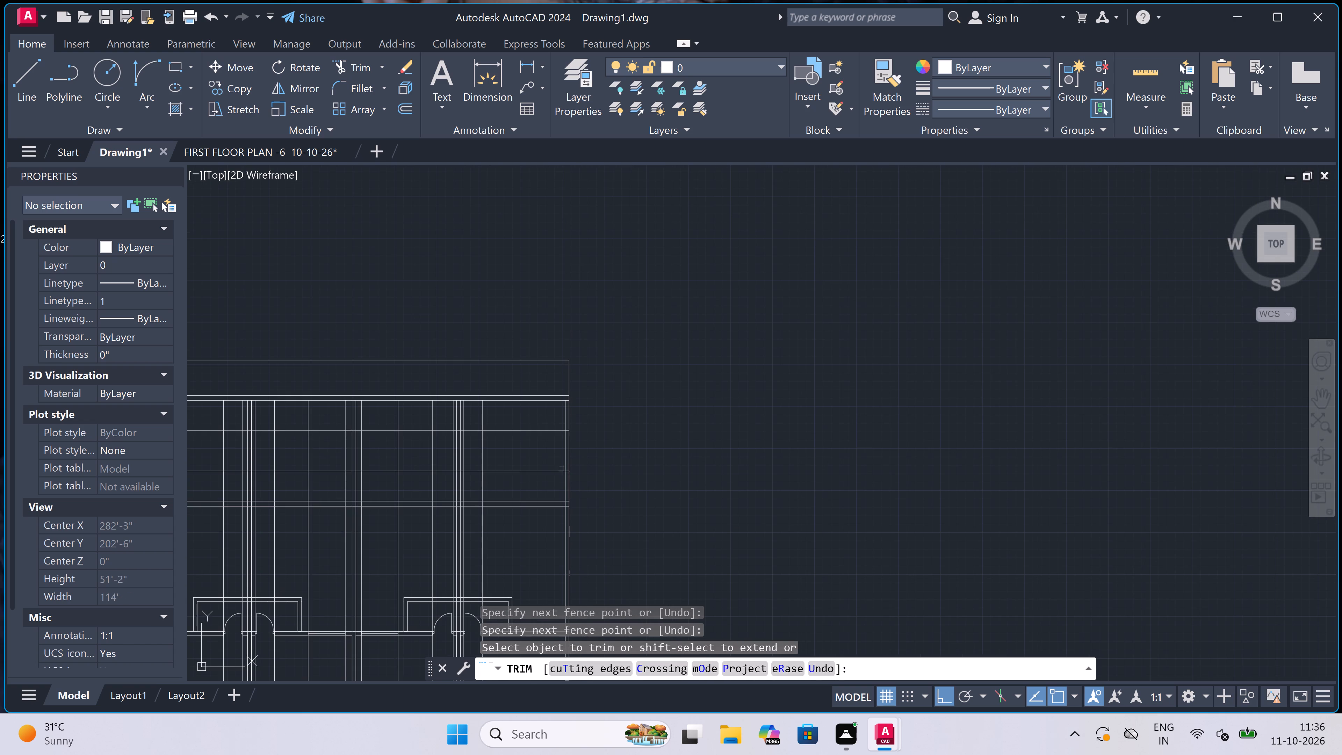
scroll(570, 506, "up", 4)
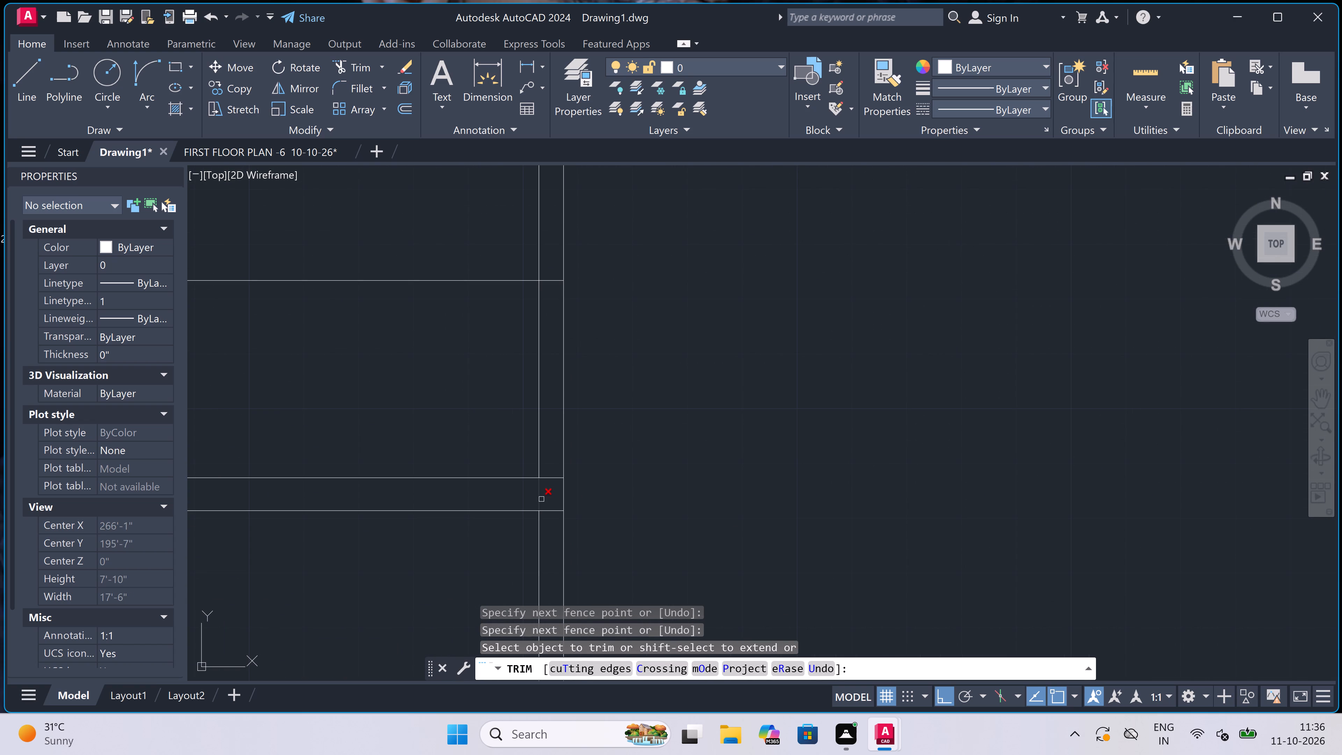
left_click(550, 498)
scroll(494, 498, "down", 4)
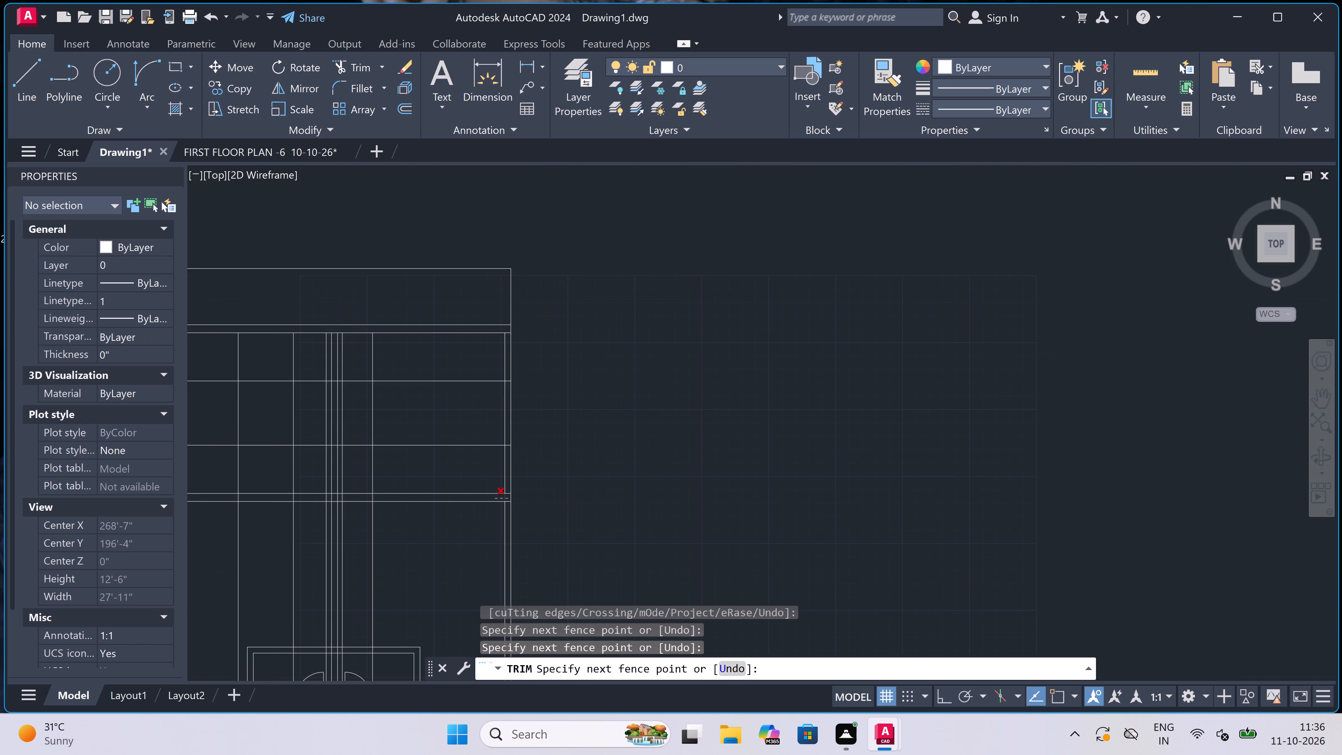
scroll(494, 498, "down", 1)
scroll(320, 502, "down", 2)
scroll(221, 500, "up", 3)
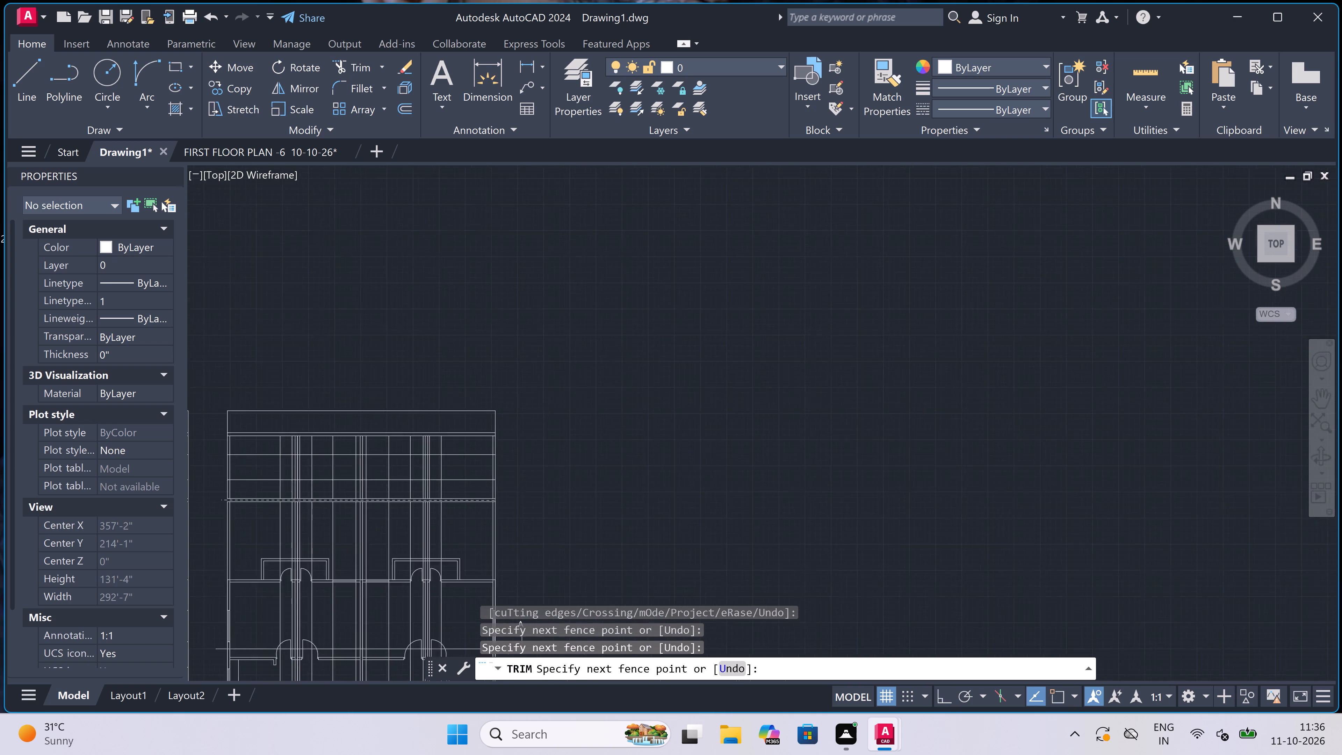
scroll(238, 497, "up", 5)
left_click(264, 504)
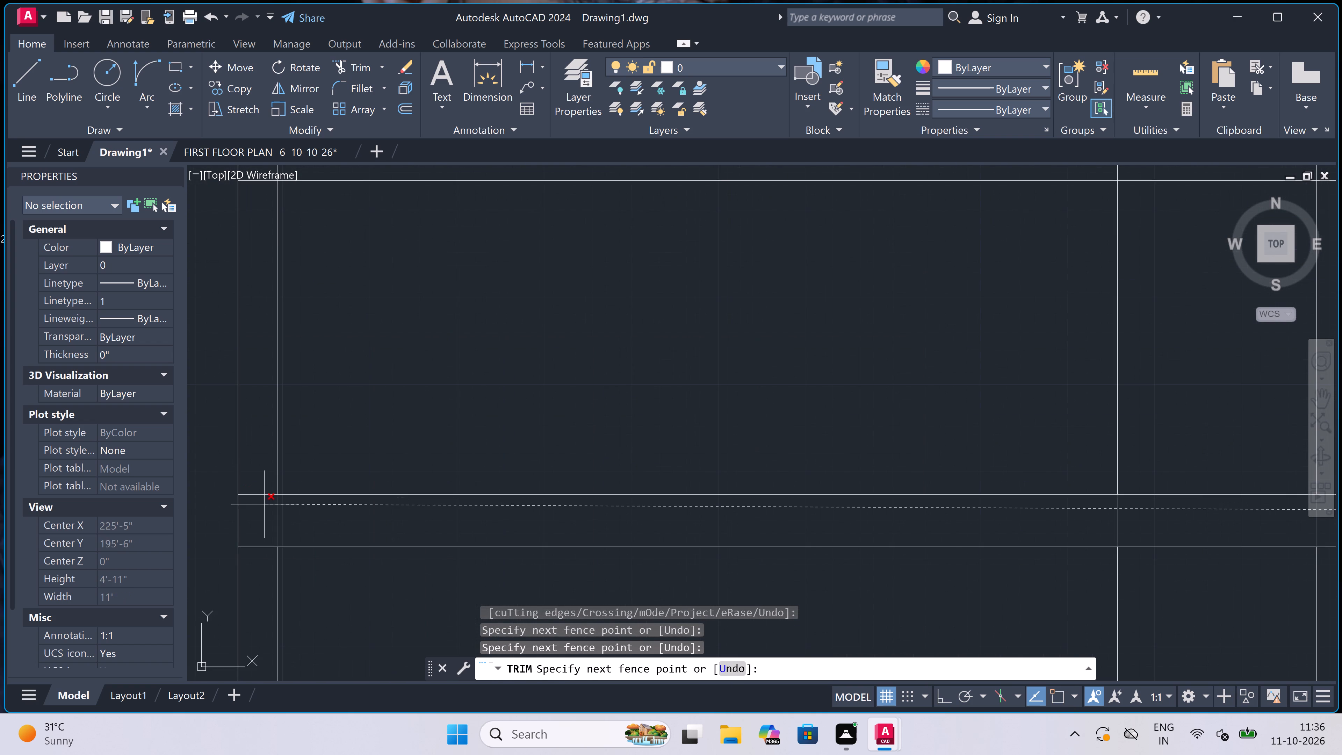
Trim both intermediate horizontal lines out of the west outer wall and the bay between it and the first door jamb line.
scroll(264, 504, "down", 3)
scroll(272, 337, "up", 2)
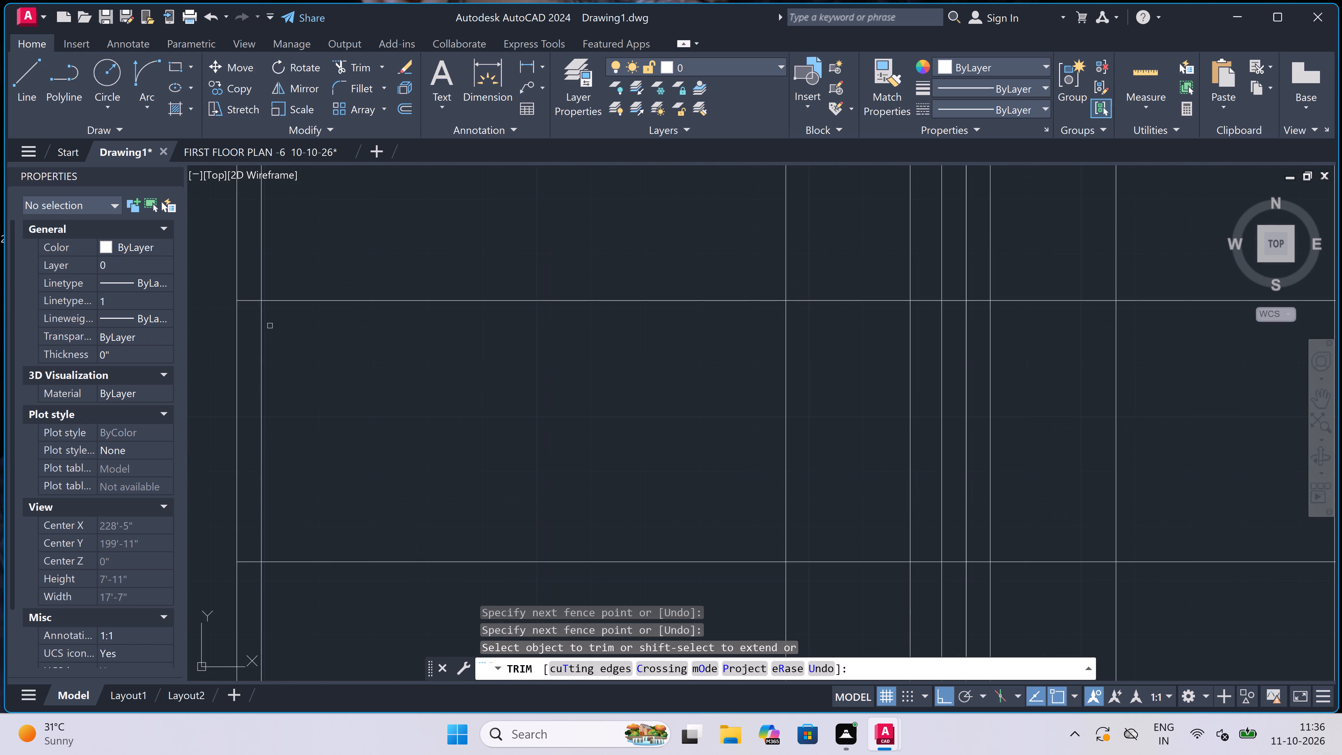
left_click(247, 274)
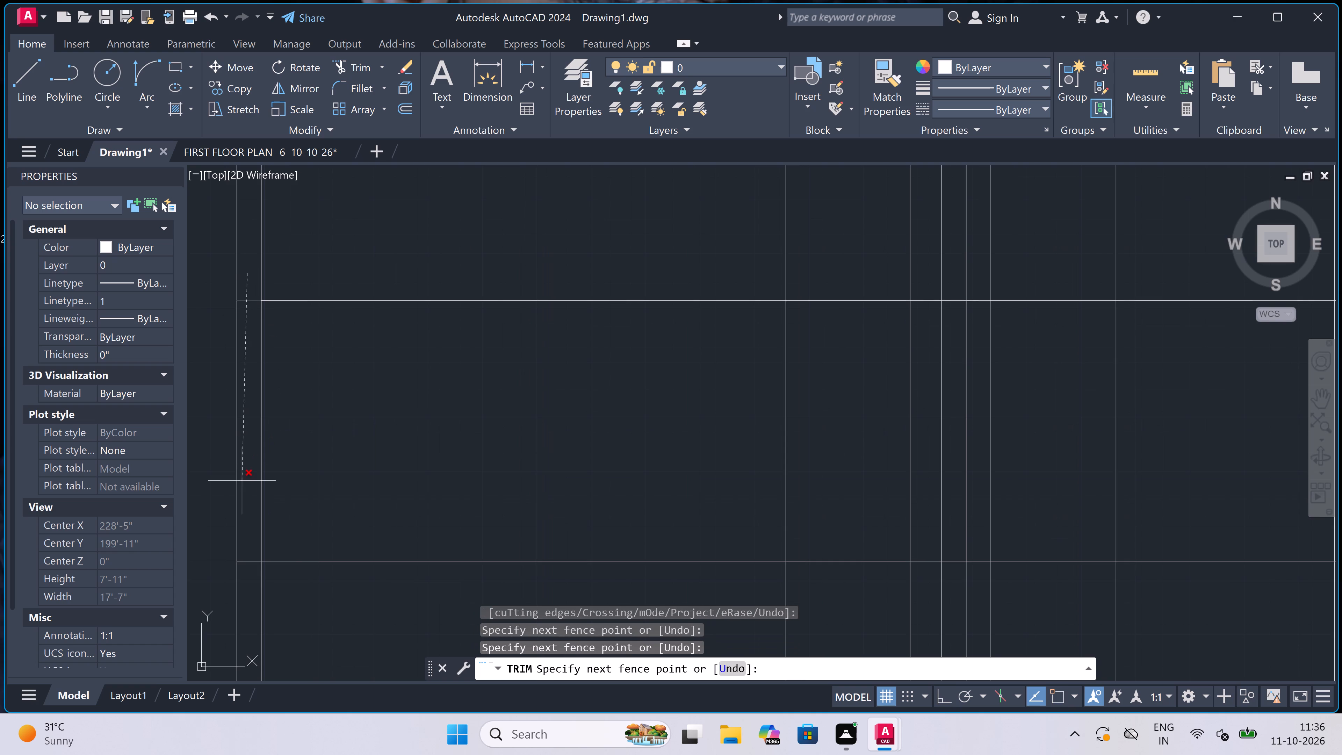
left_click(250, 571)
scroll(432, 266, "down", 2)
left_click(431, 263)
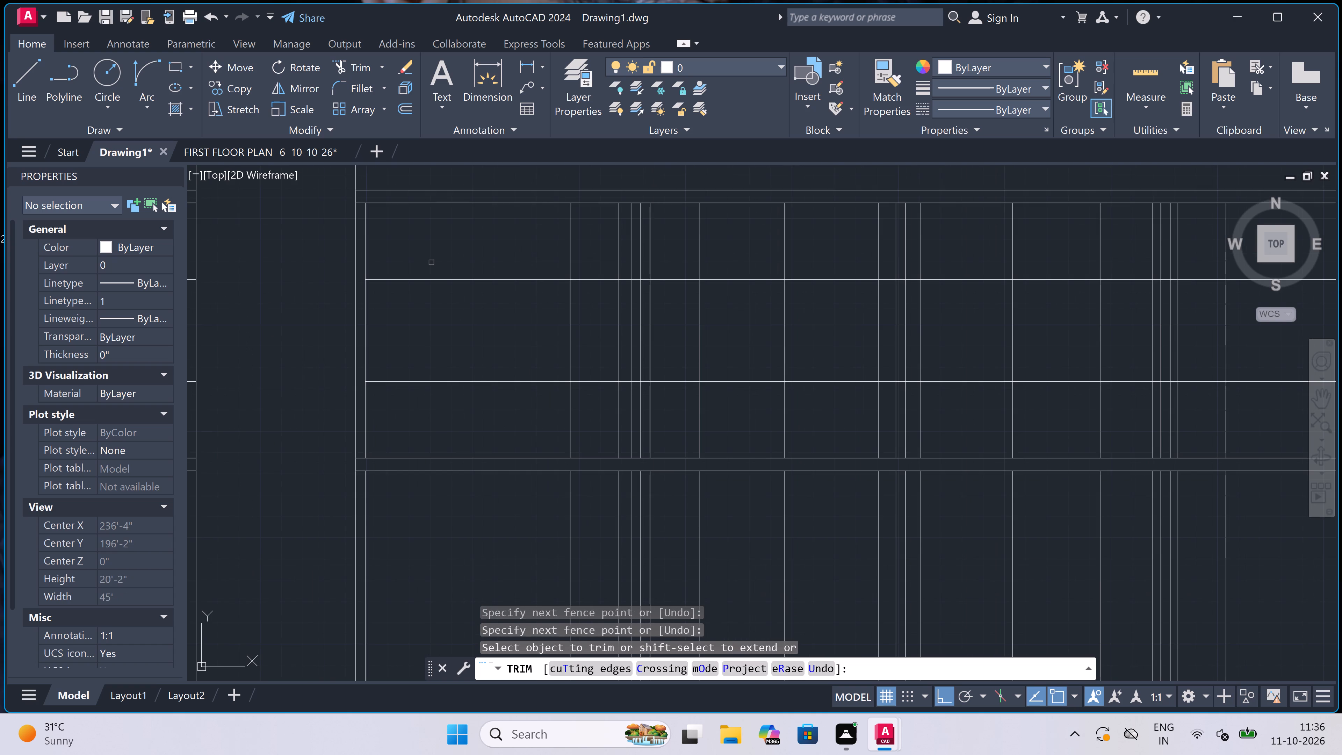
scroll(411, 425, "down", 2)
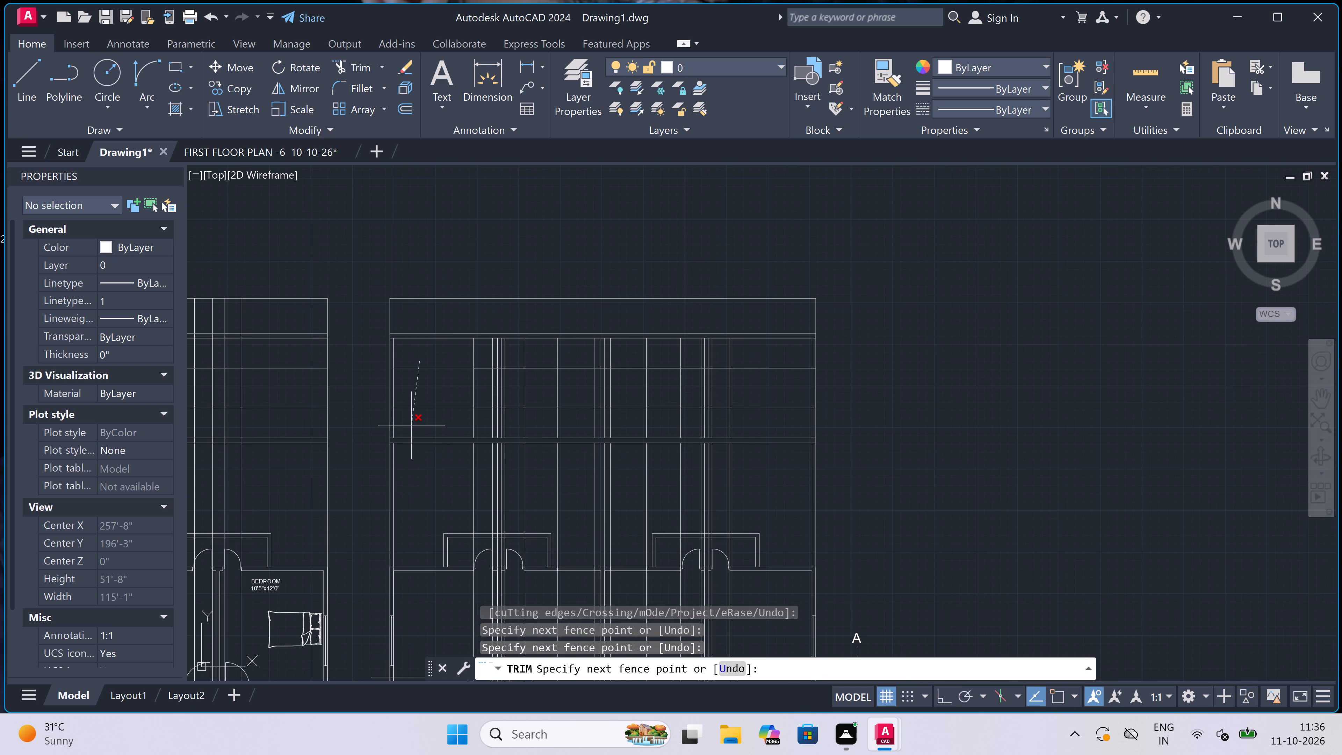
left_click(411, 425)
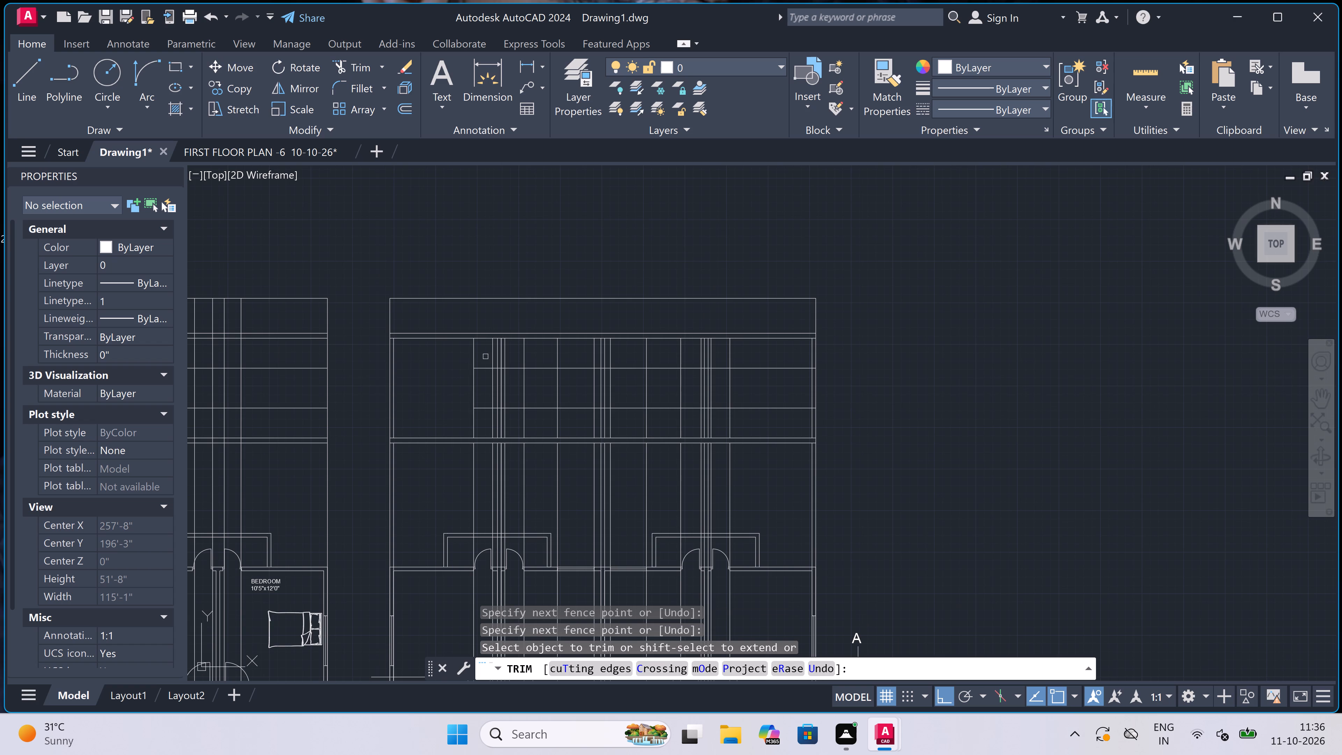
Trim both intermediate horizontal lines inside the first inner wall, and the lower one across the door openings and gaps on either side.
scroll(500, 364, "up", 4)
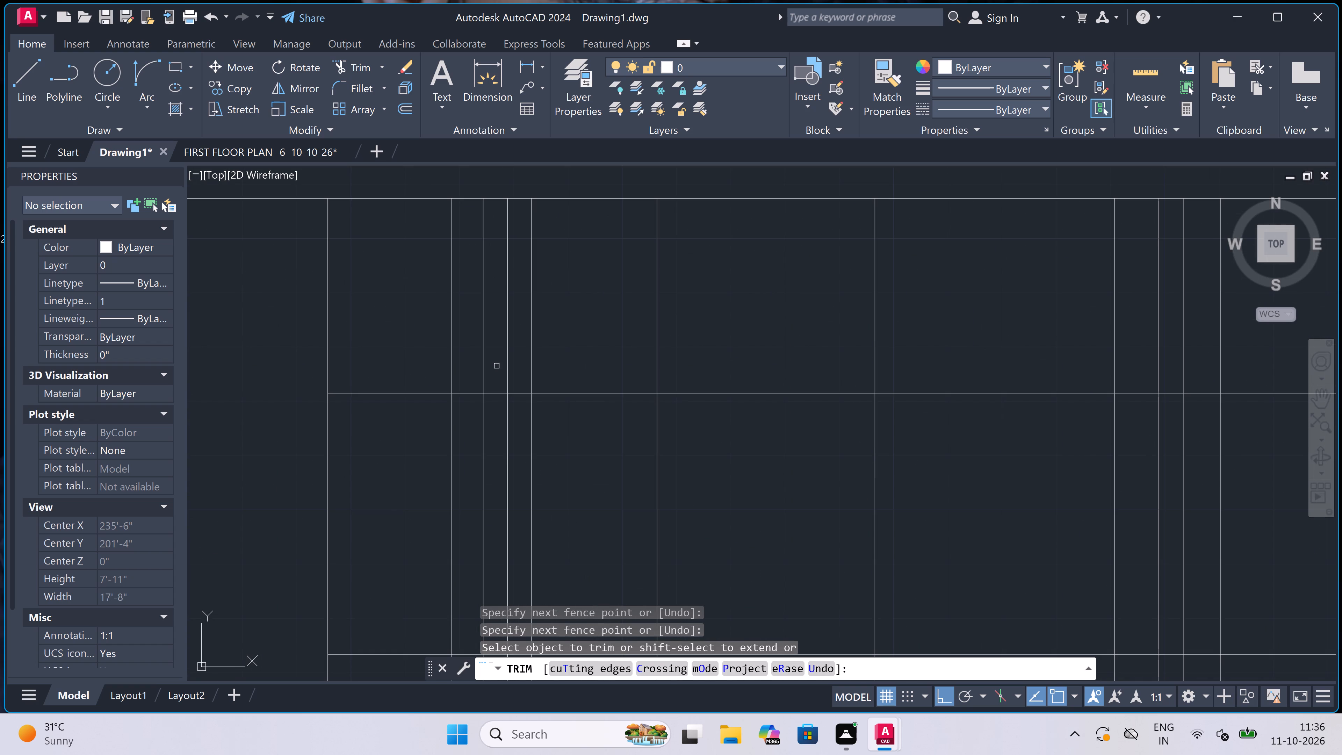
left_click(493, 368)
scroll(493, 368, "down", 2)
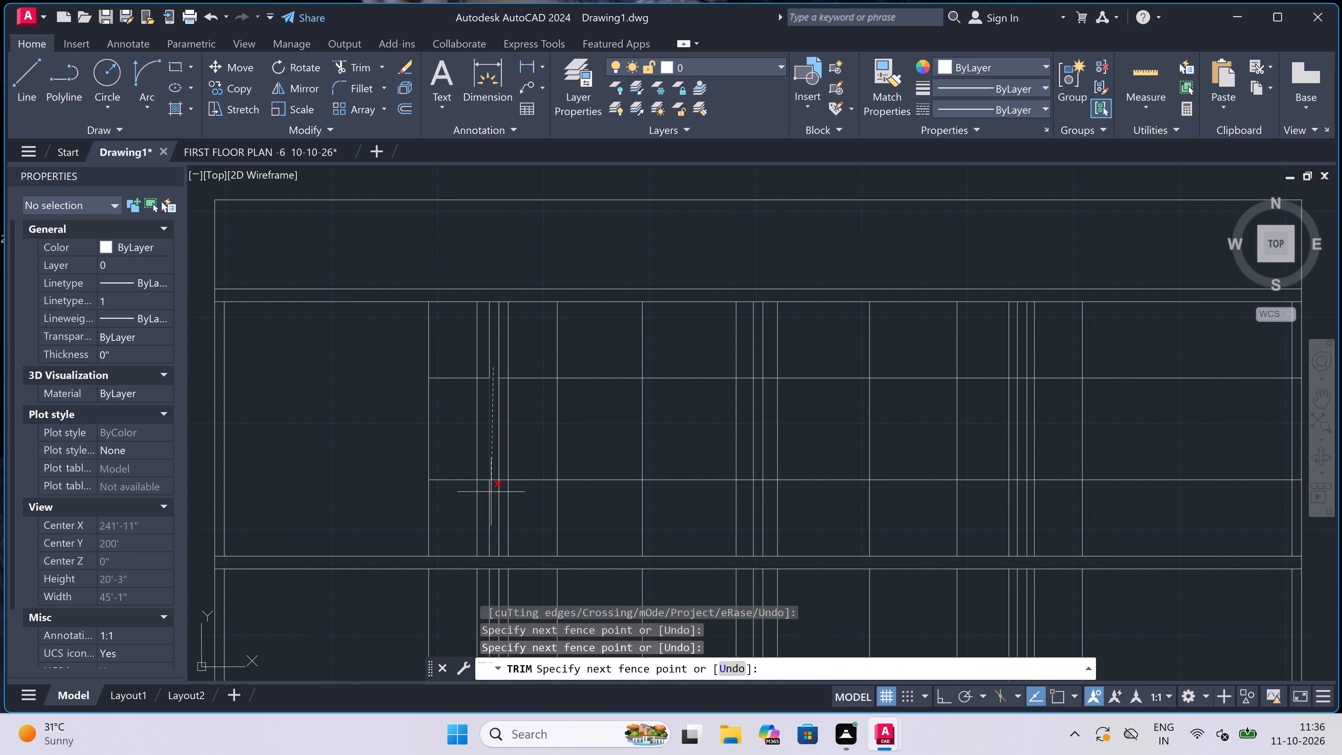
scroll(493, 496, "up", 3)
left_click(494, 496)
left_click(464, 388)
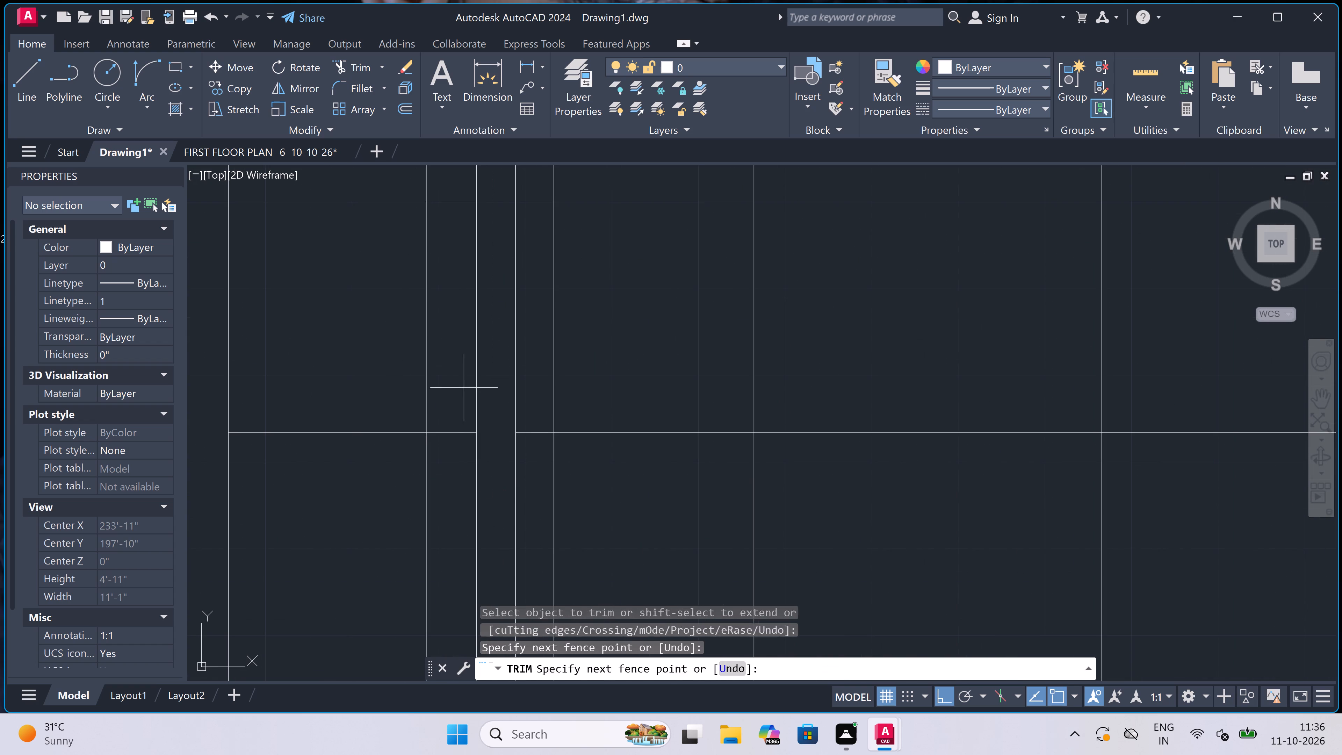
left_click(457, 474)
left_click_drag(363, 312, 361, 320)
left_click(327, 516)
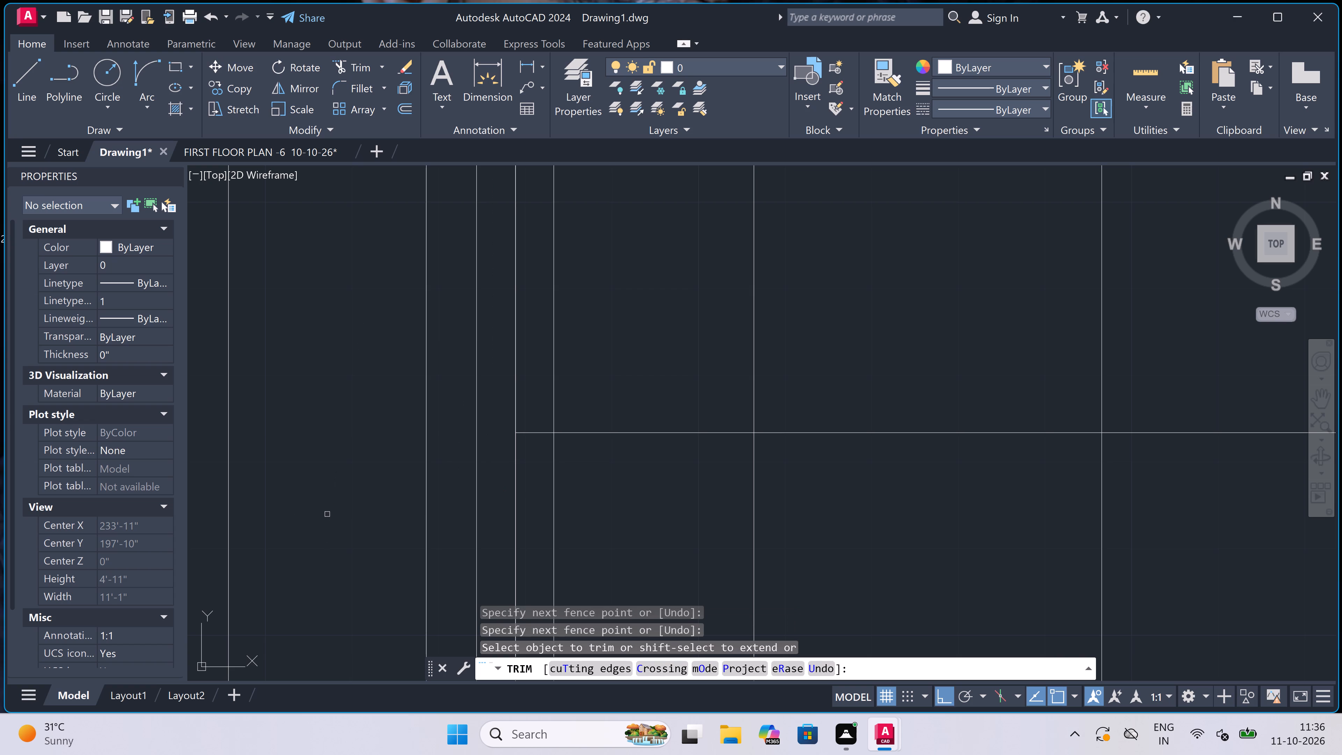
left_click(536, 441)
left_click(525, 382)
left_click_drag(592, 500, 592, 494)
left_click(596, 371)
Trim the jamb lines above the door heads and the head line beside the first inner wall, leaving two door outlines.
scroll(596, 371, "down", 5)
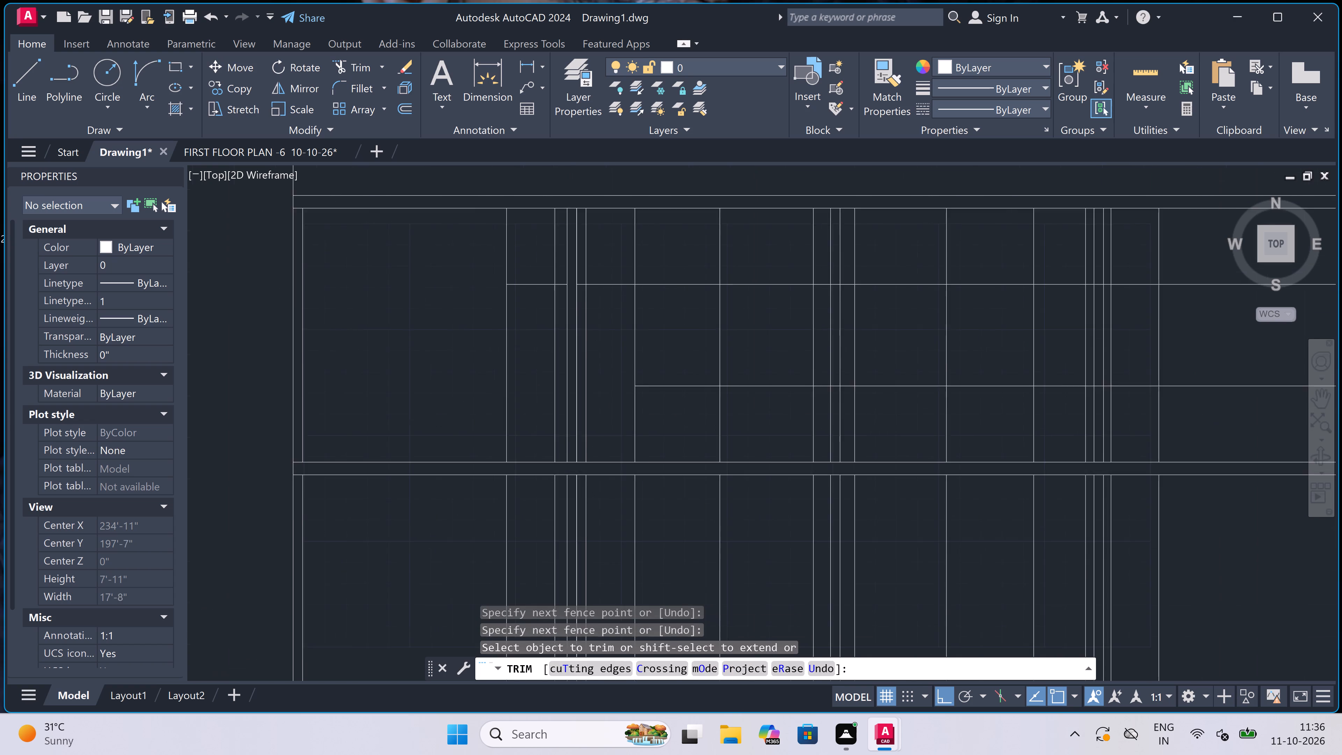
scroll(591, 323, "up", 5)
left_click(591, 323)
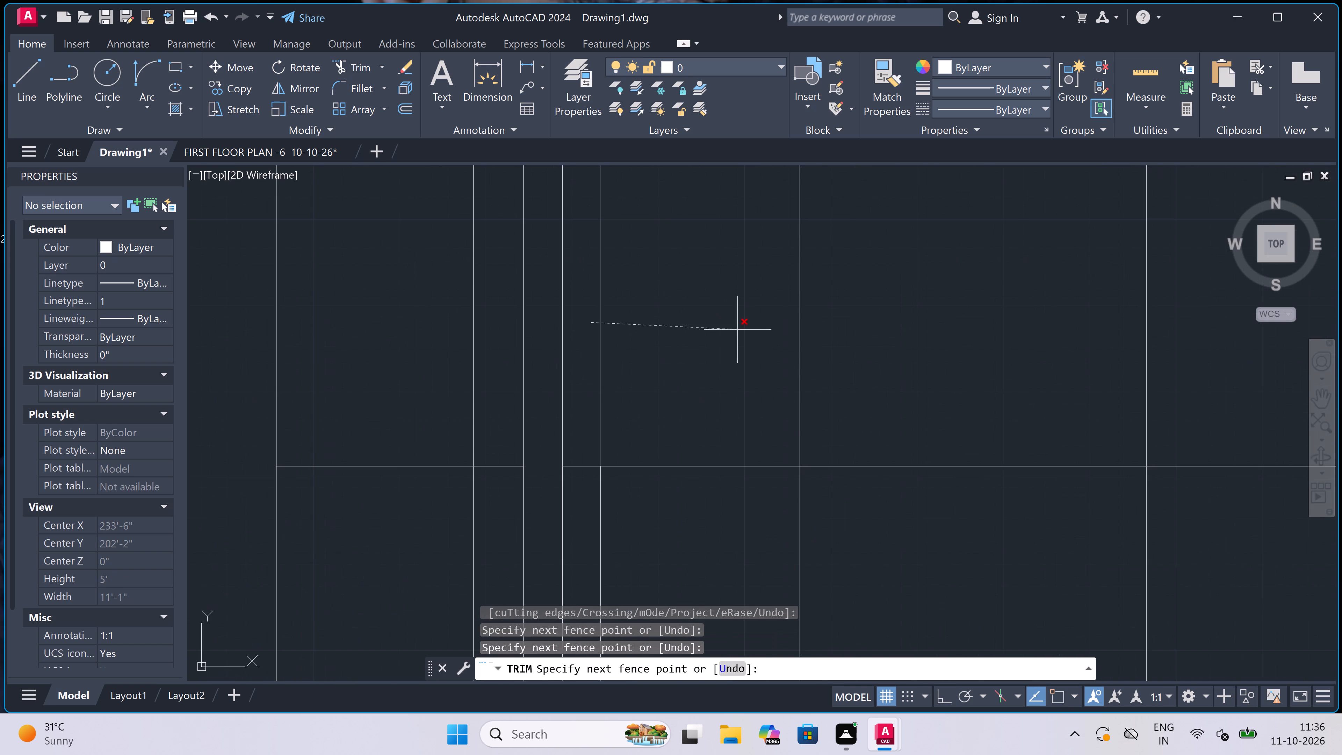
left_click(860, 342)
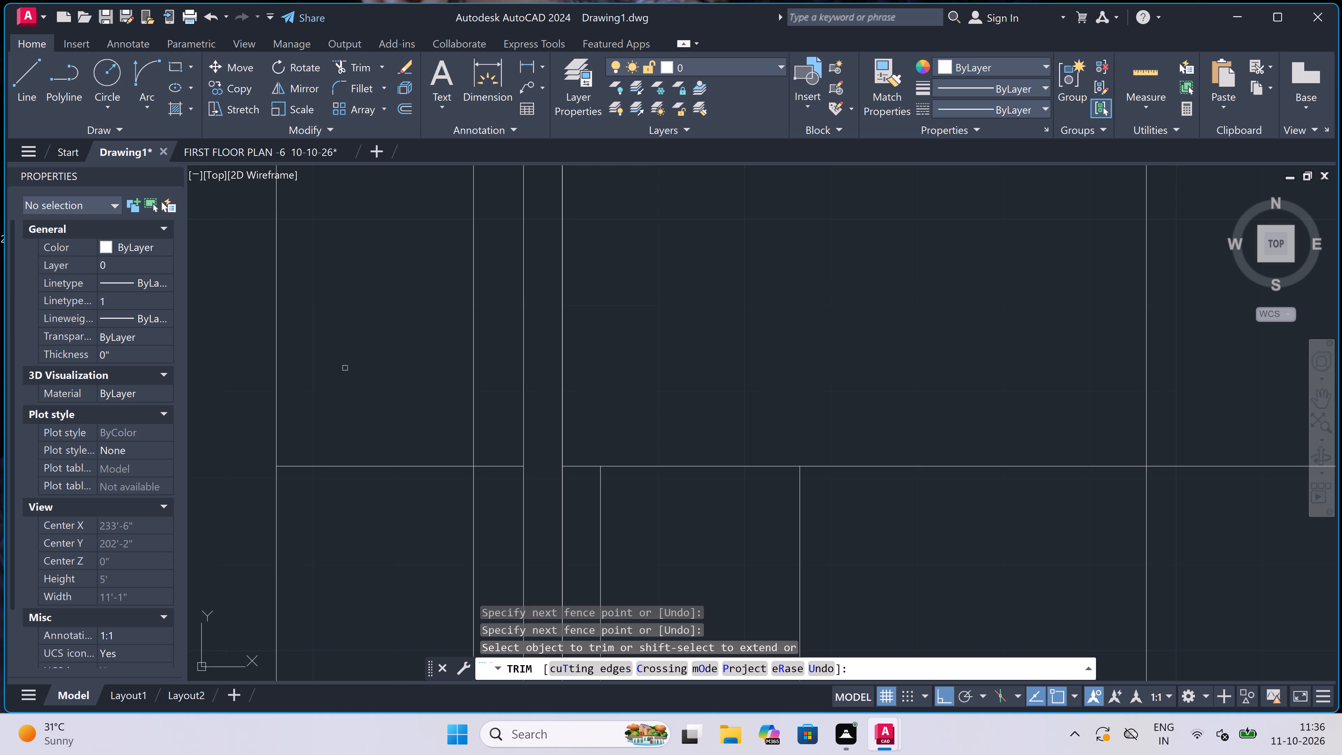
left_click(576, 500)
left_click(582, 390)
left_click_drag(498, 496, 498, 493)
left_click(498, 355)
left_click_drag(498, 354, 495, 354)
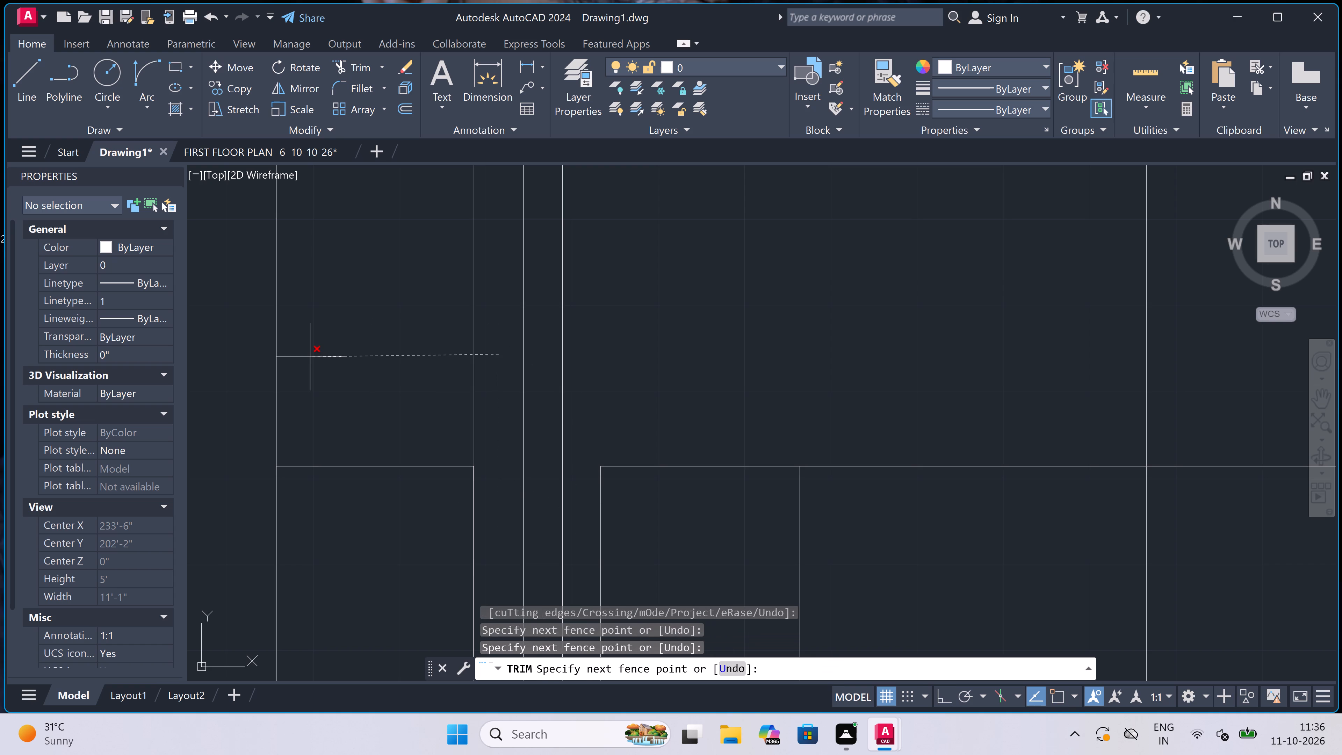
scroll(310, 357, "down", 2)
left_click(280, 361)
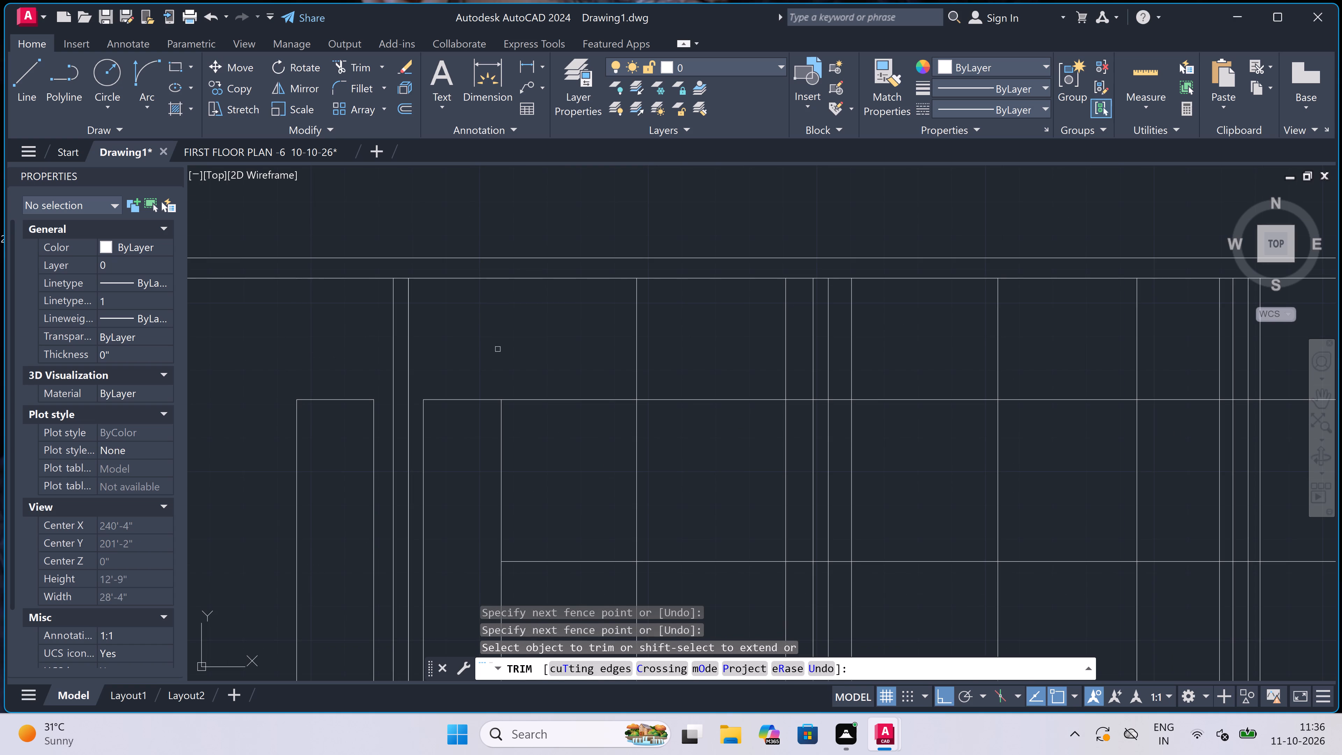
Trim the horizontal and vertical lines around the opening between the second door and the central wall, leaving a closed window rectangle.
scroll(514, 341, "down", 4)
scroll(521, 349, "up", 3)
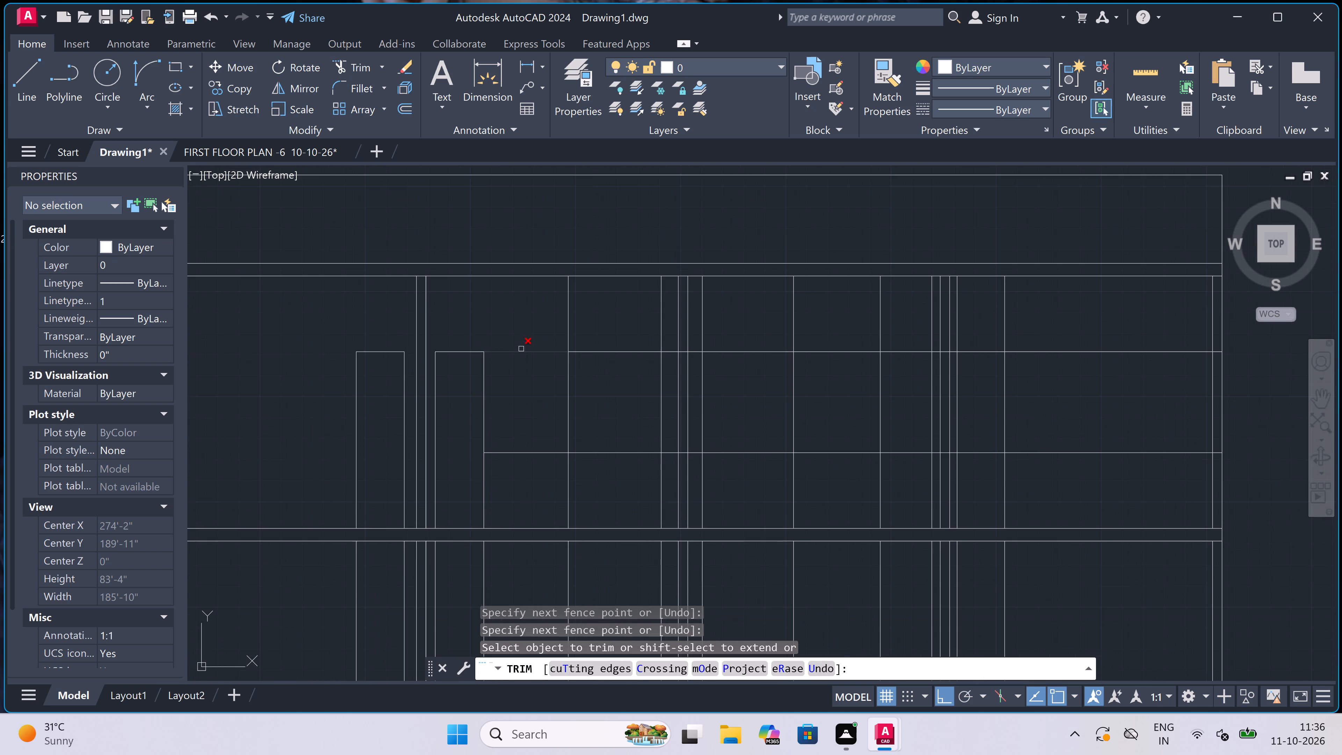
left_click(527, 329)
left_click(535, 496)
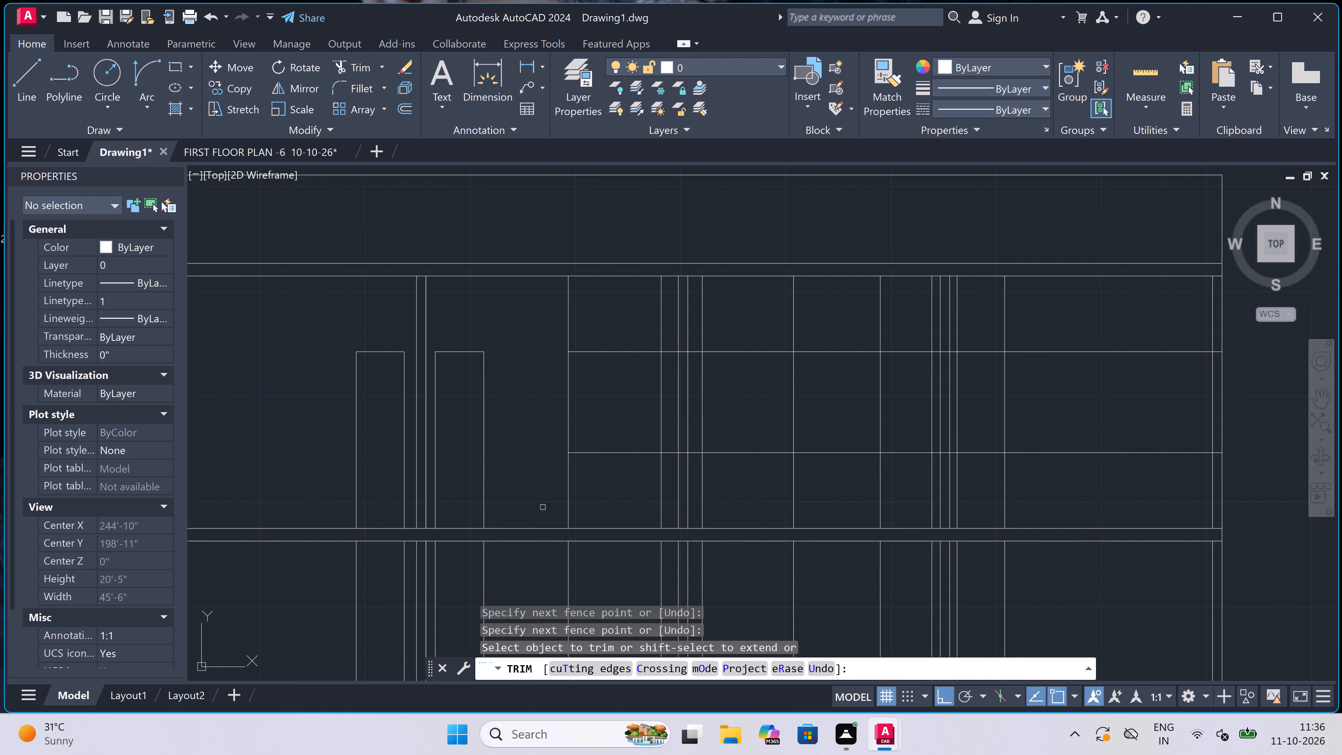
left_click(543, 507)
left_click(666, 499)
left_click(670, 468)
left_click(670, 302)
left_click_drag(669, 302, 657, 308)
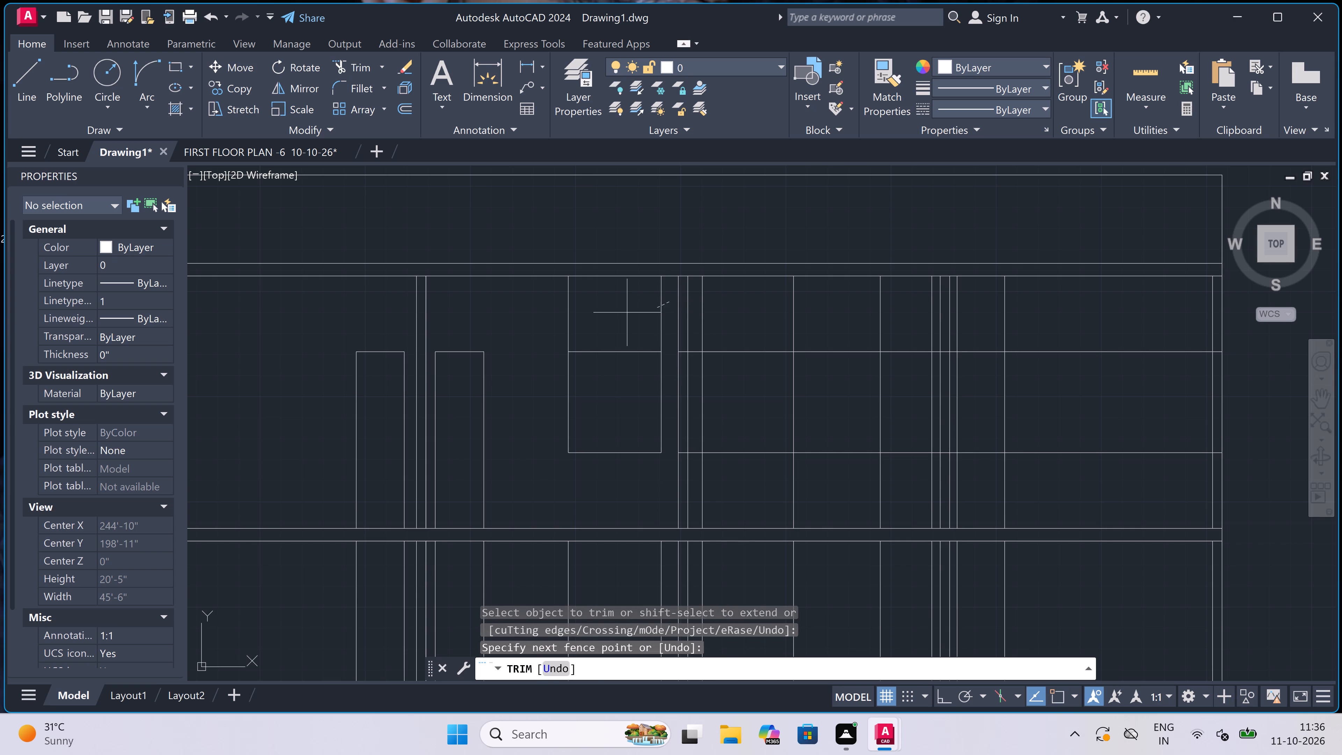
left_click(483, 320)
Trim the lines around the opening just east of the central wall, including those crossing the wall, leaving a second closed window rectangle.
scroll(482, 319, "down", 4)
scroll(482, 319, "up", 1)
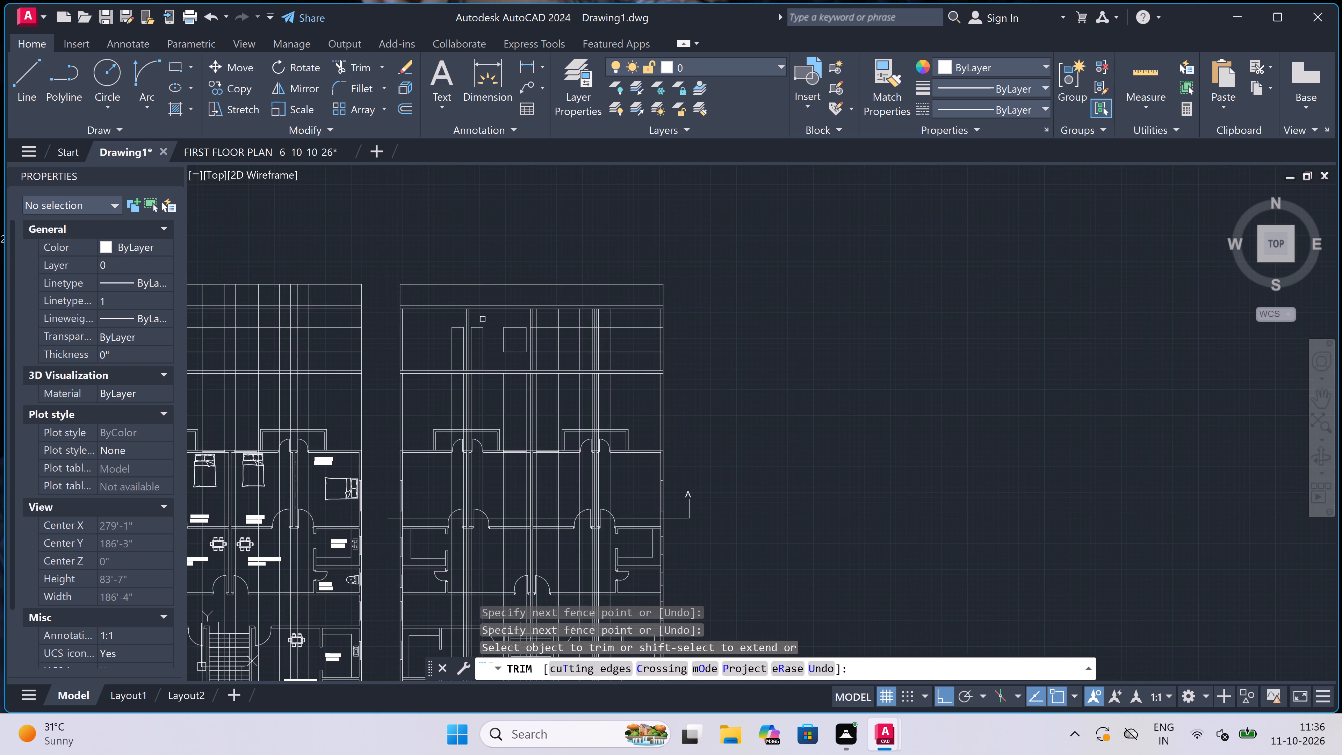
scroll(550, 327, "up", 3)
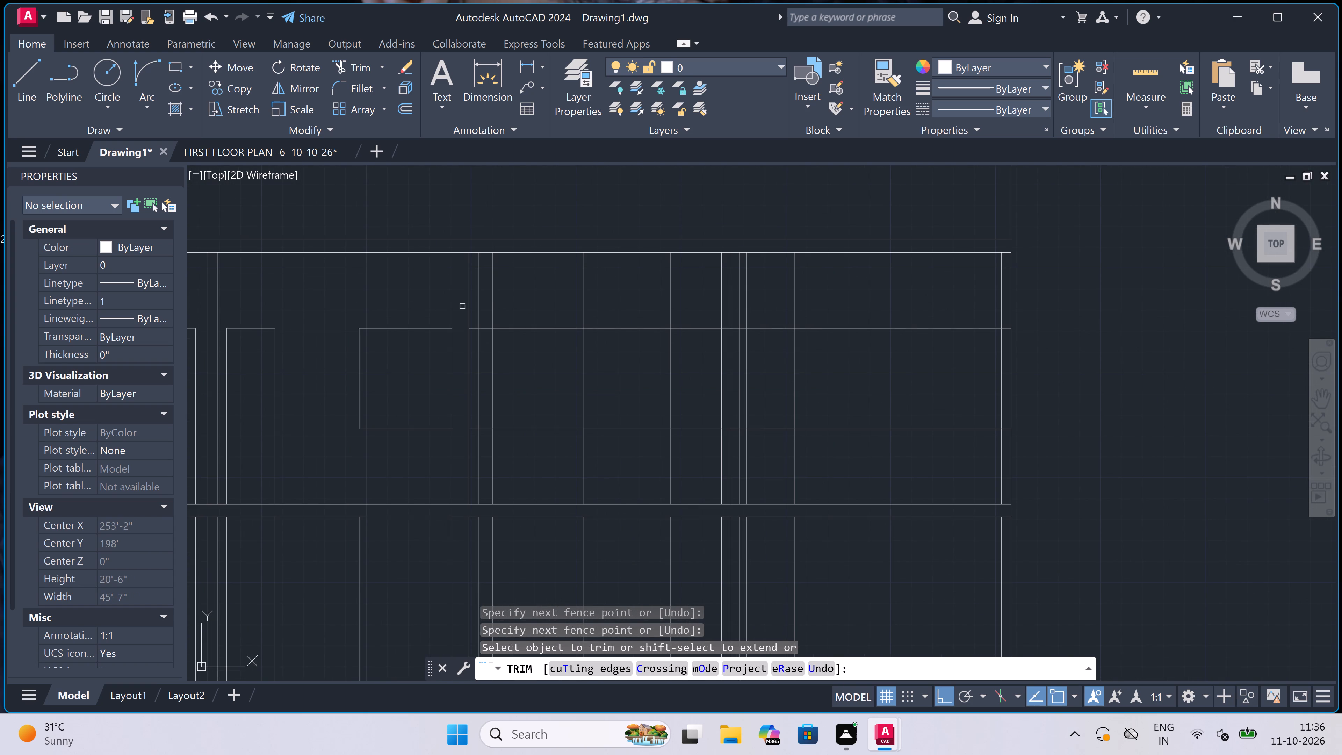
scroll(476, 332, "up", 3)
left_click(470, 303)
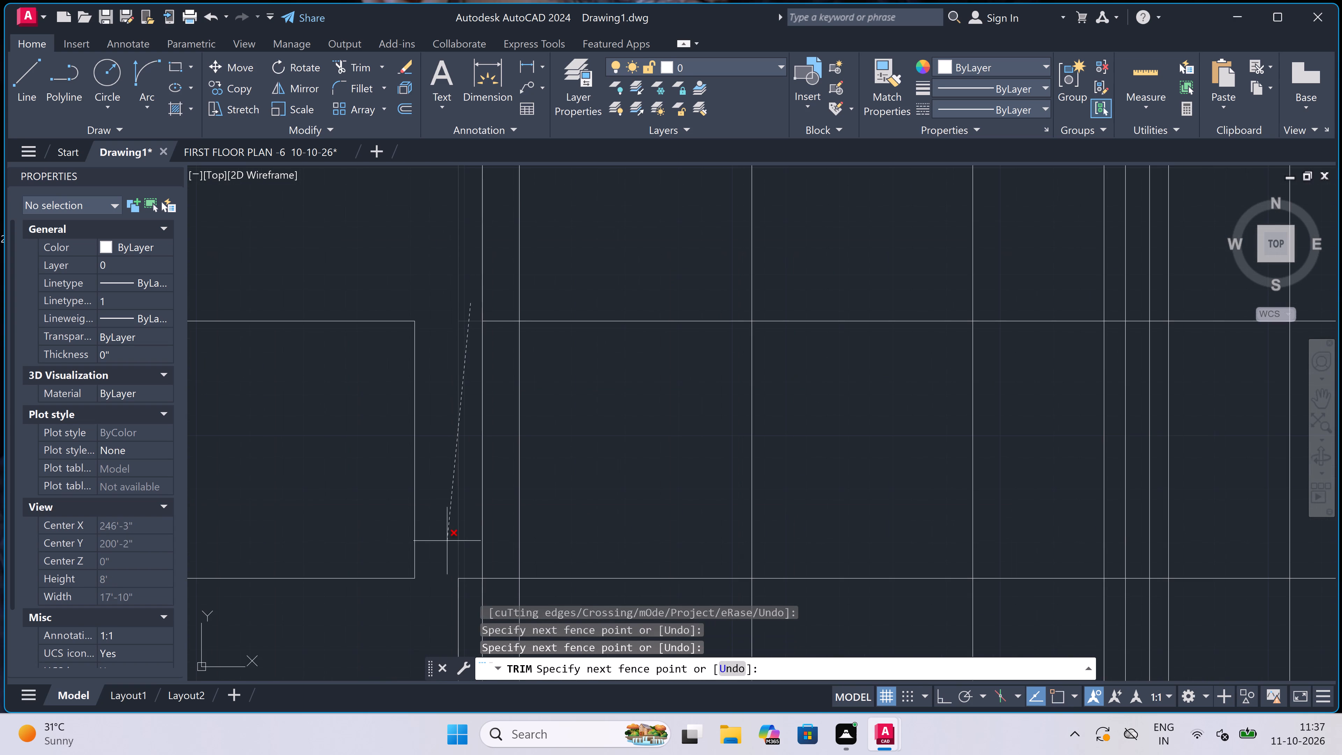
left_click(466, 582)
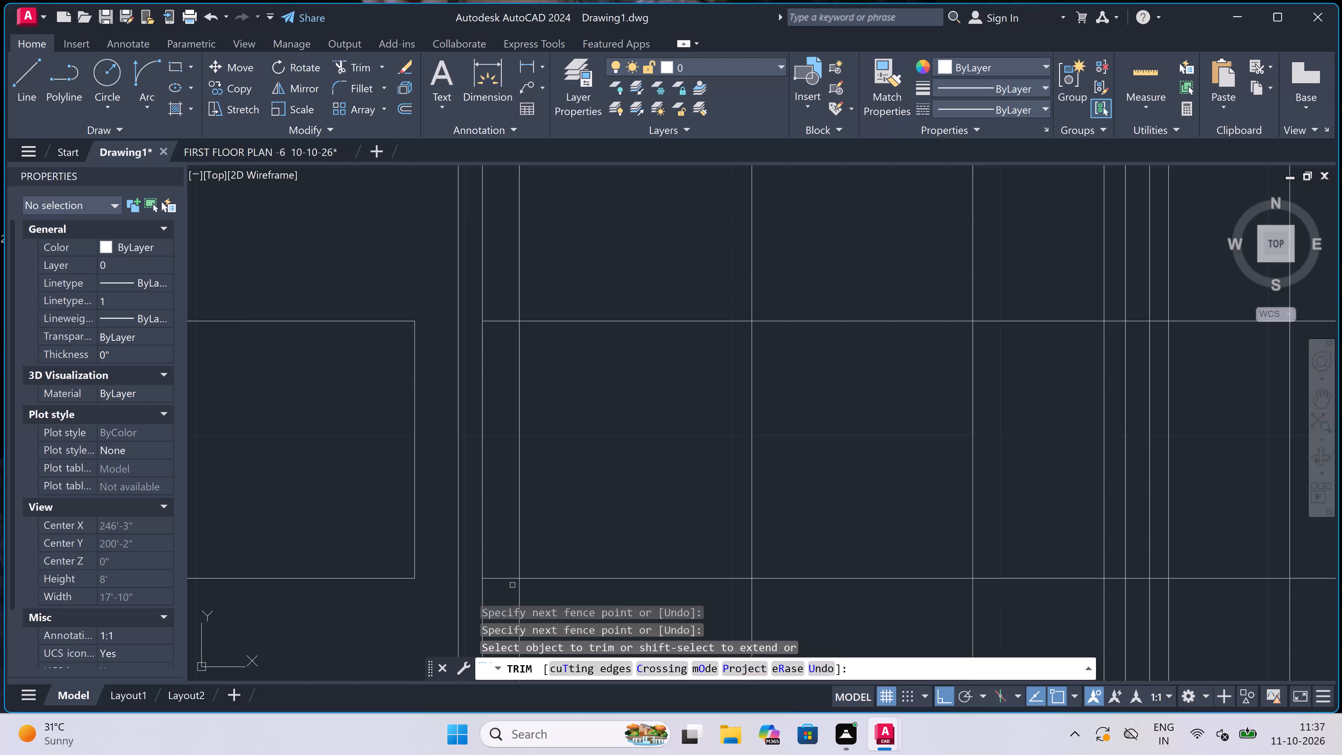
left_click(503, 589)
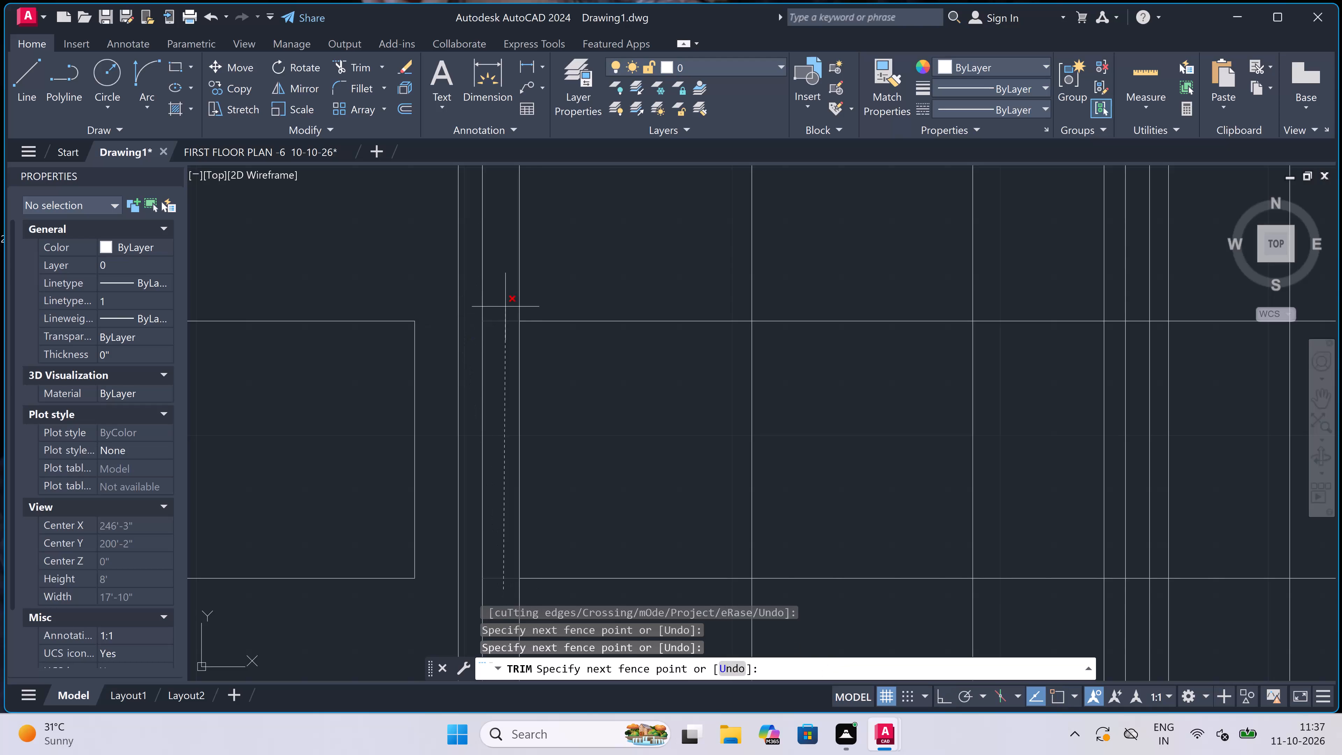
left_click(506, 305)
left_click(507, 279)
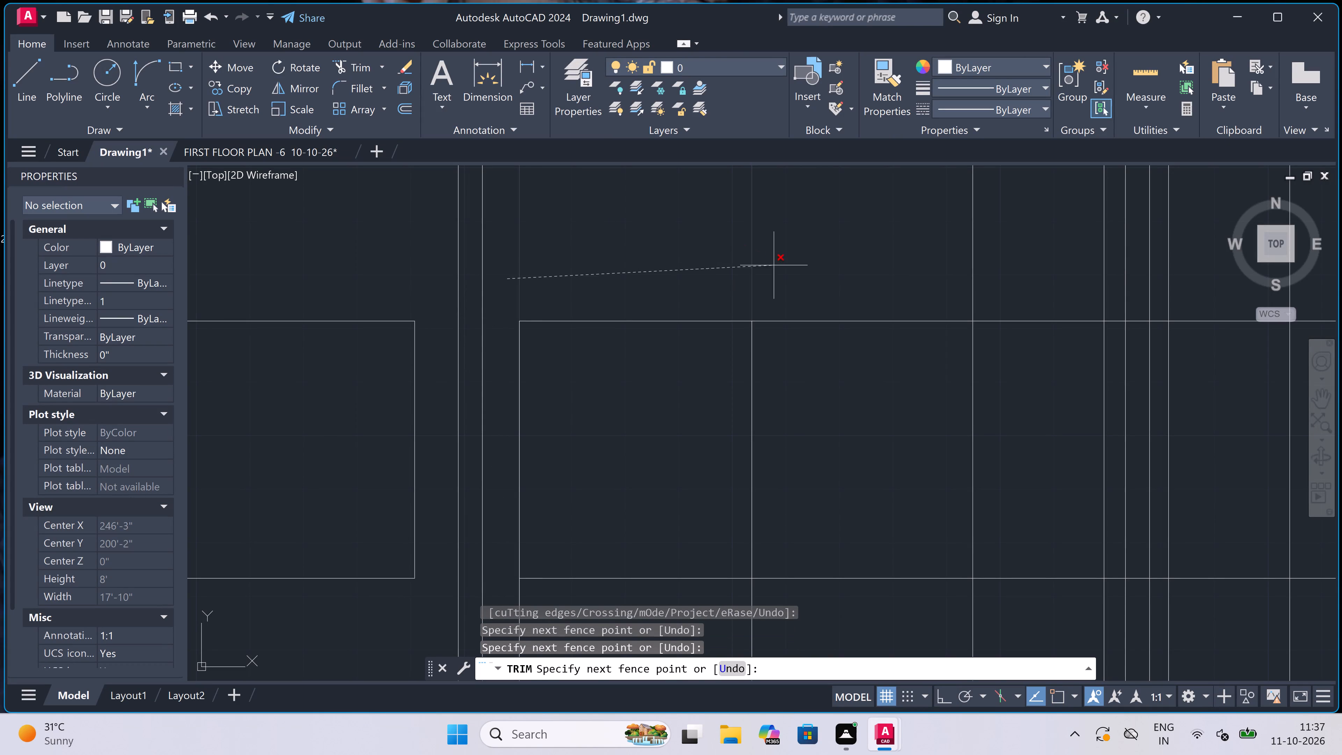
left_click_drag(785, 271, 782, 273)
scroll(680, 267, "down", 2)
scroll(731, 277, "up", 1)
left_click_drag(733, 276, 734, 282)
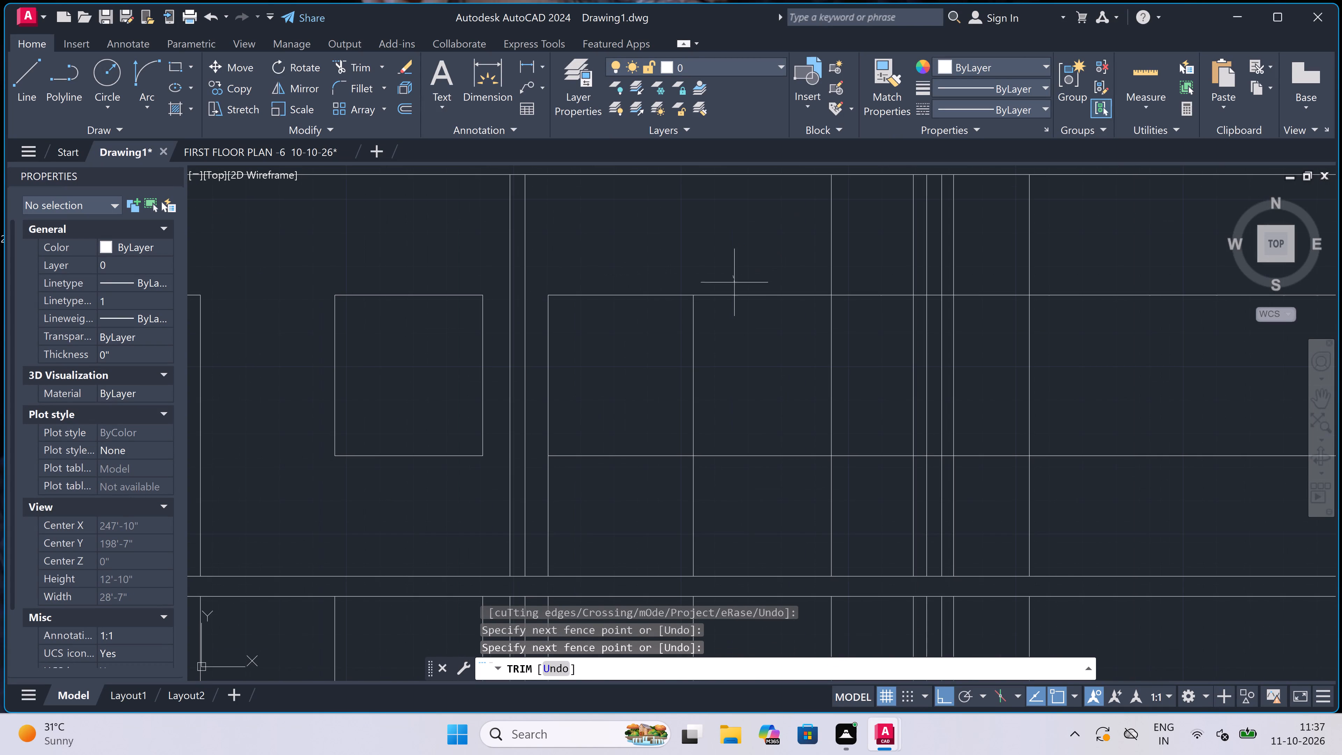
left_click(755, 513)
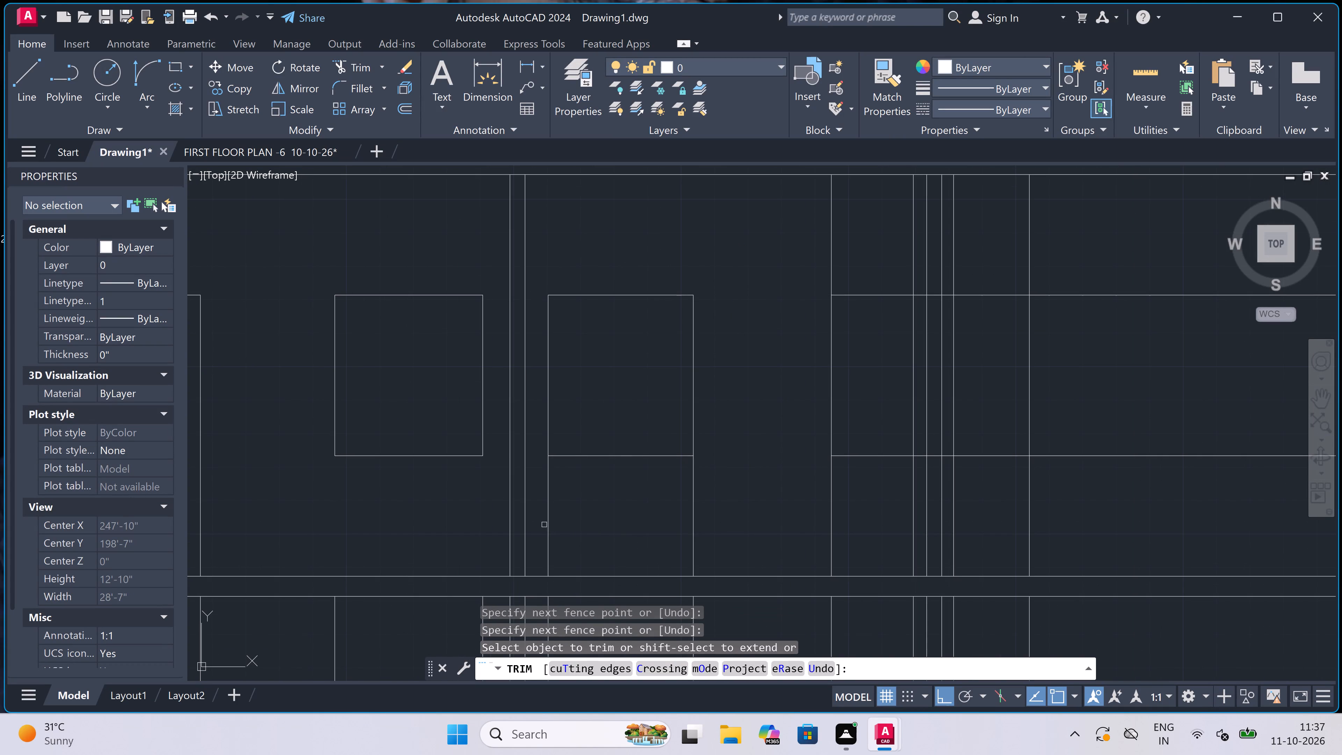
left_click_drag(537, 523, 541, 523)
left_click(724, 518)
scroll(398, 469, "down", 3)
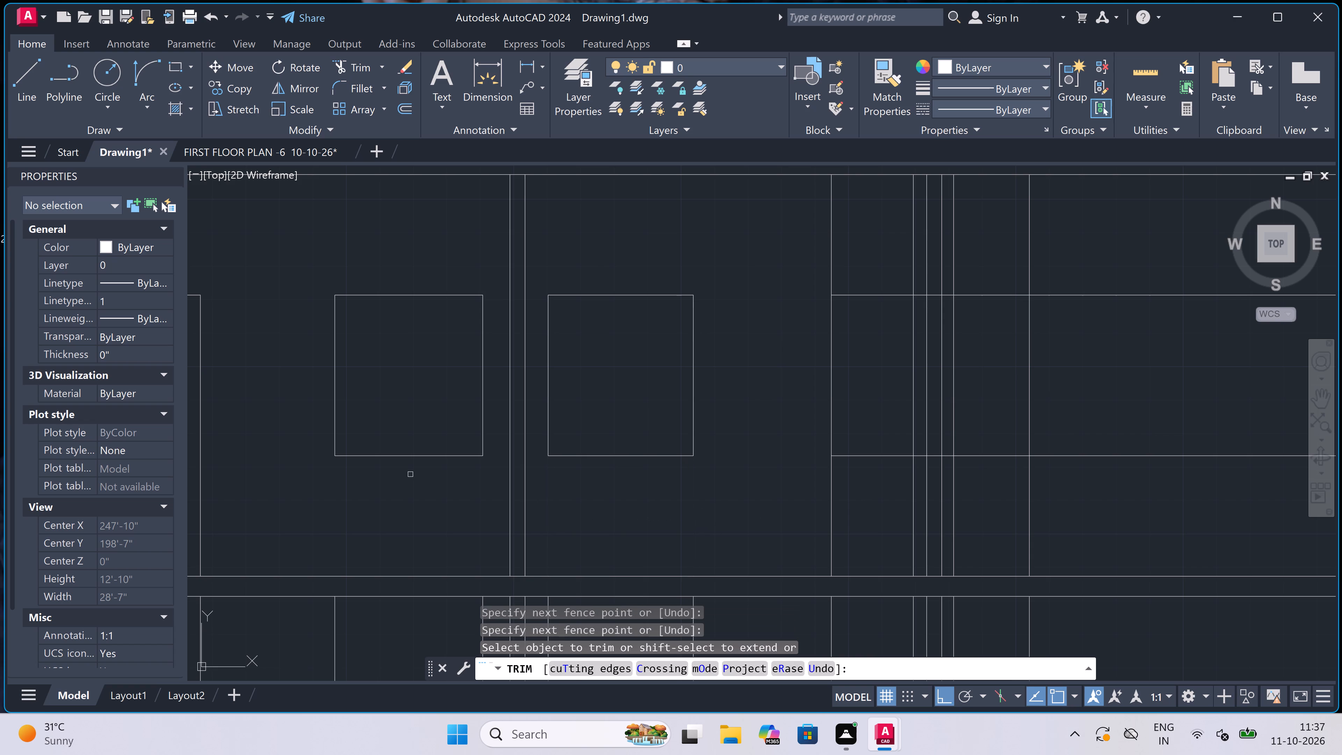
Trim both intermediate horizontal lines inside the inner wall east of the second window in the section.
scroll(393, 465, "down", 1)
scroll(329, 485, "up", 1)
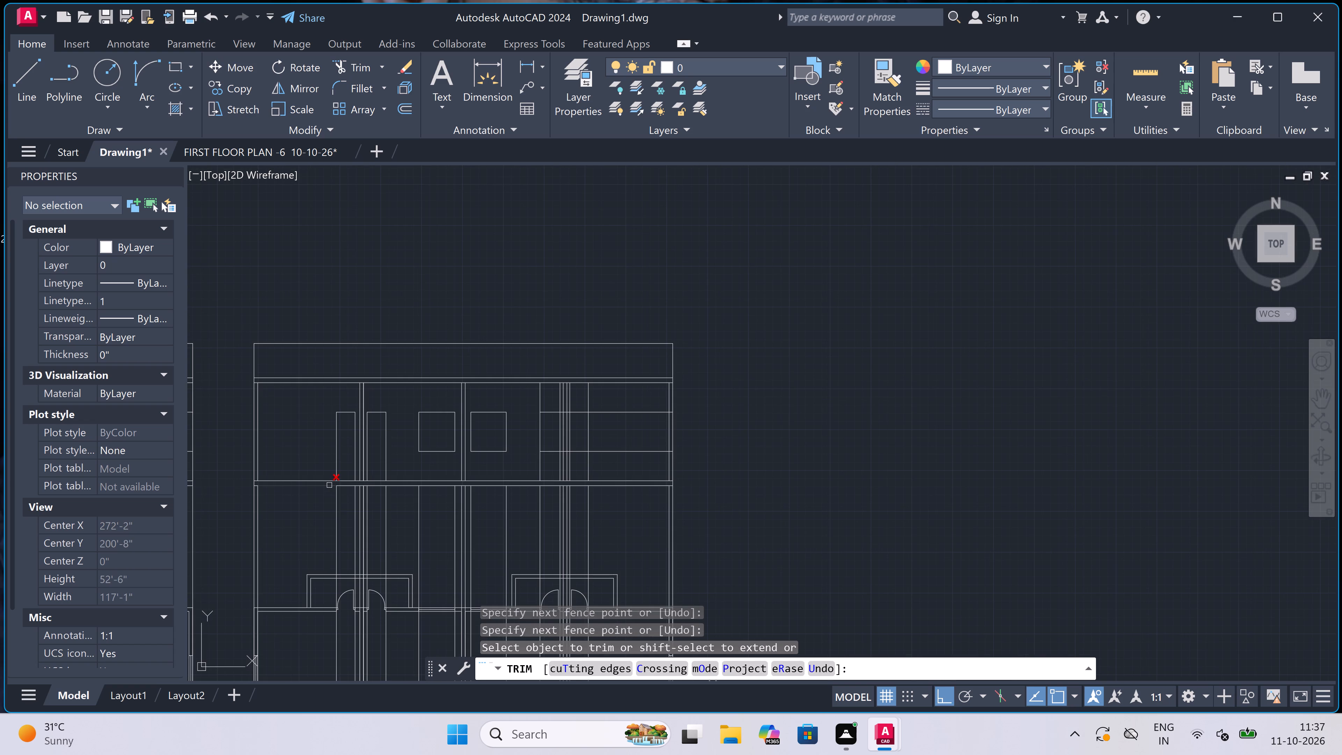
scroll(367, 467, "down", 1)
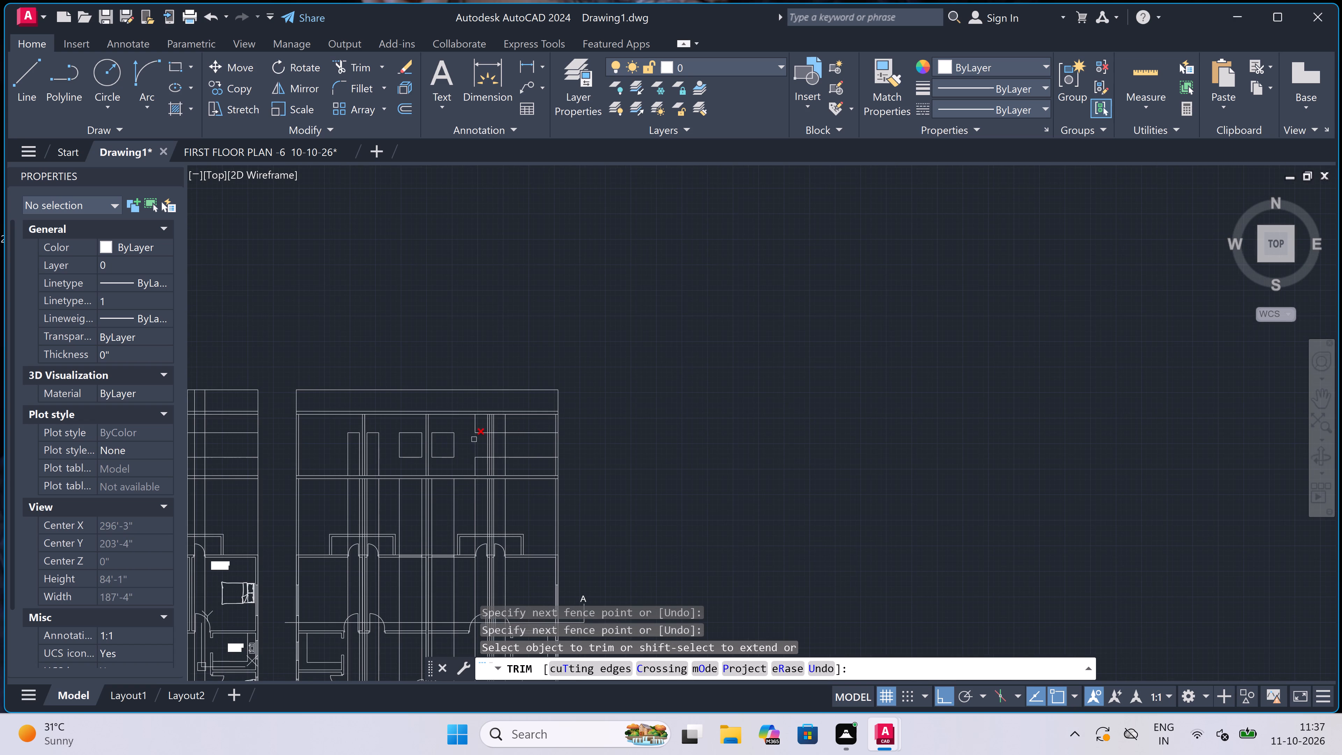
scroll(481, 428, "up", 3)
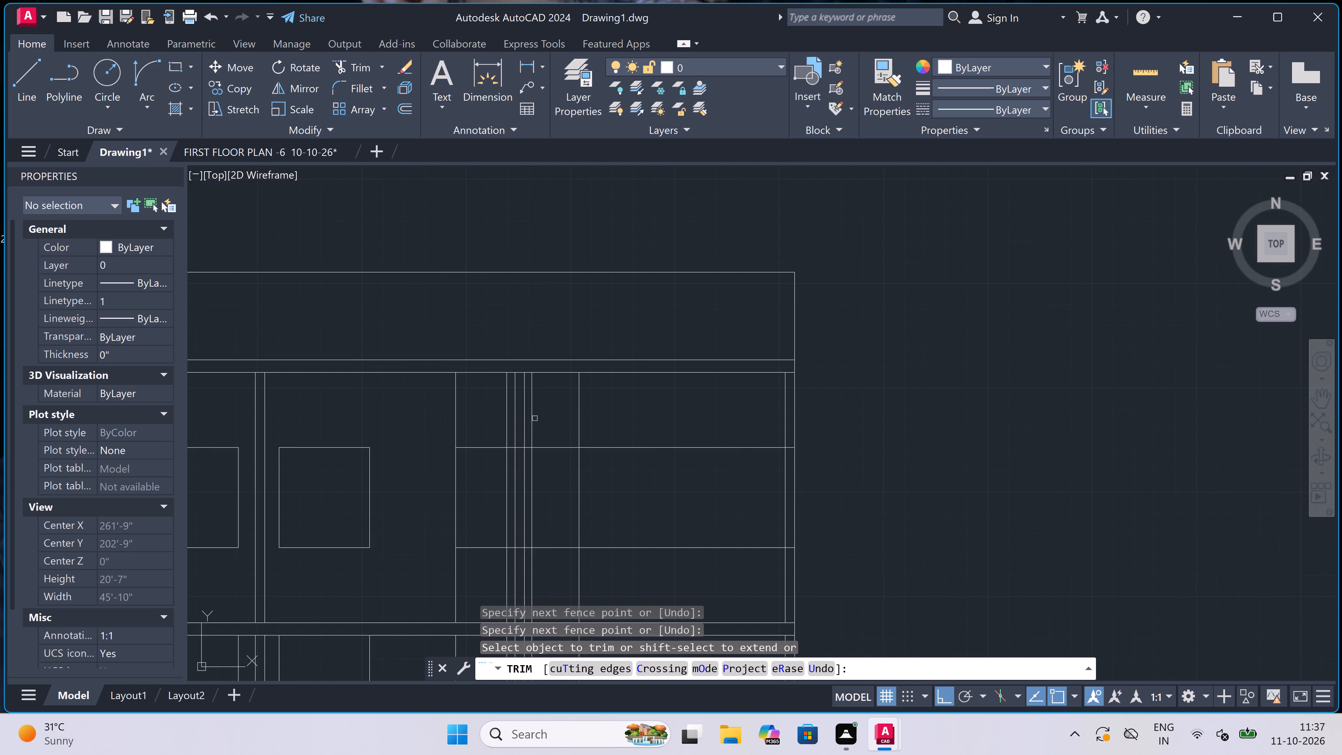
scroll(524, 431, "up", 2)
left_click(511, 417)
scroll(511, 417, "down", 2)
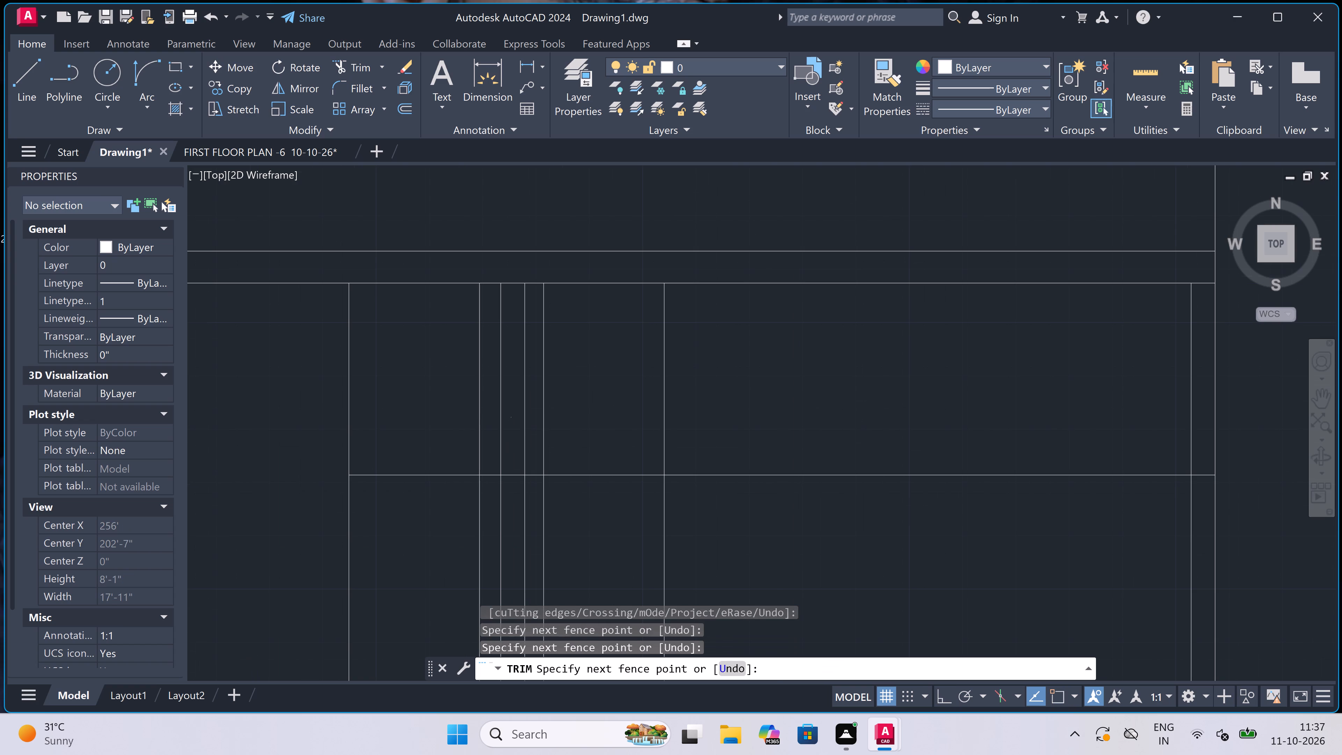
scroll(511, 417, "down", 1)
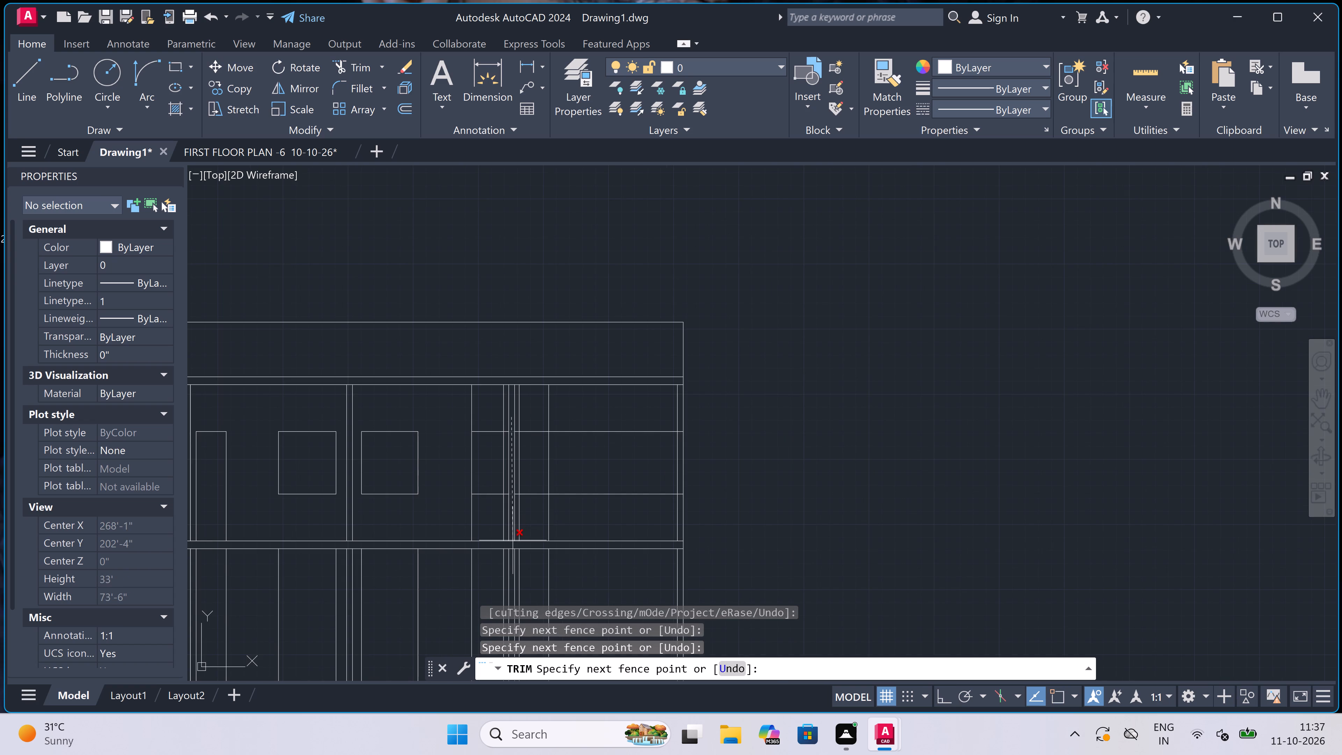
scroll(509, 536, "up", 2)
scroll(514, 494, "up", 1)
left_click(514, 482)
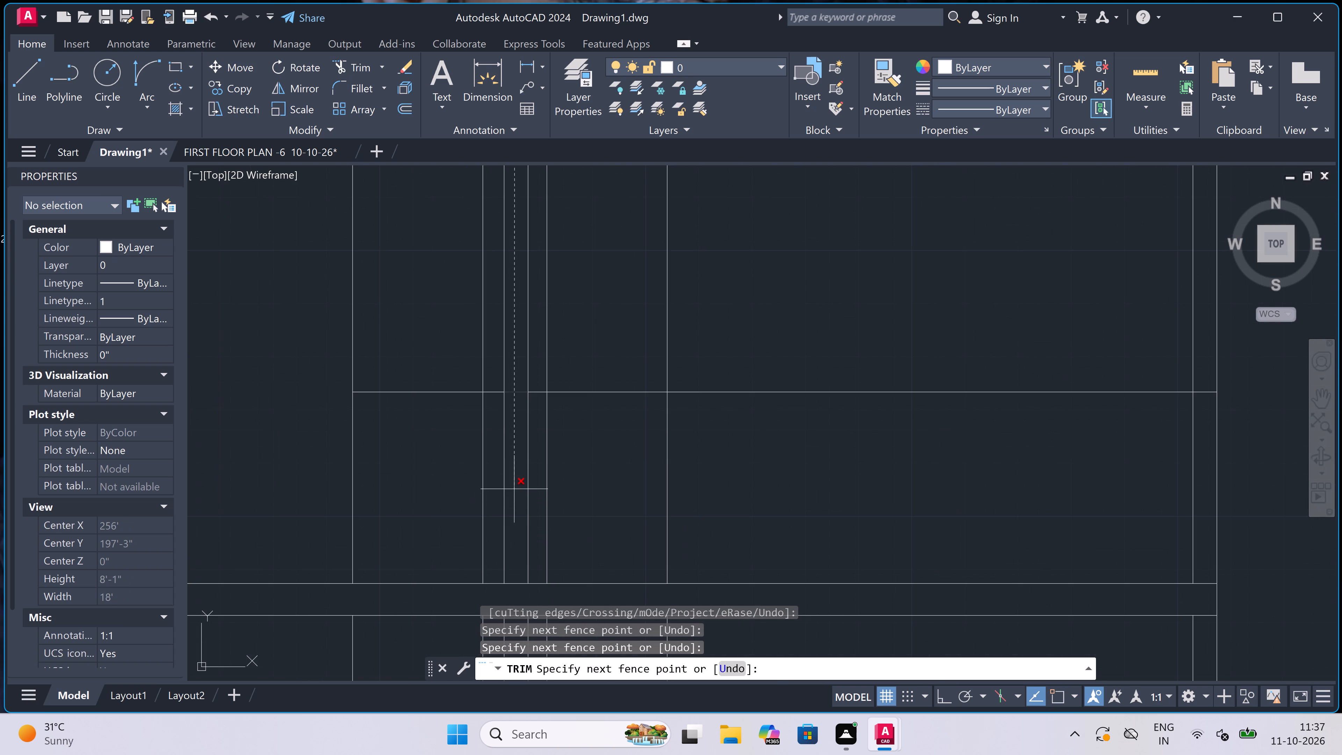
Trim the lower intermediate line west of that inner wall, across the gap and the door opening.
scroll(514, 472, "down", 1)
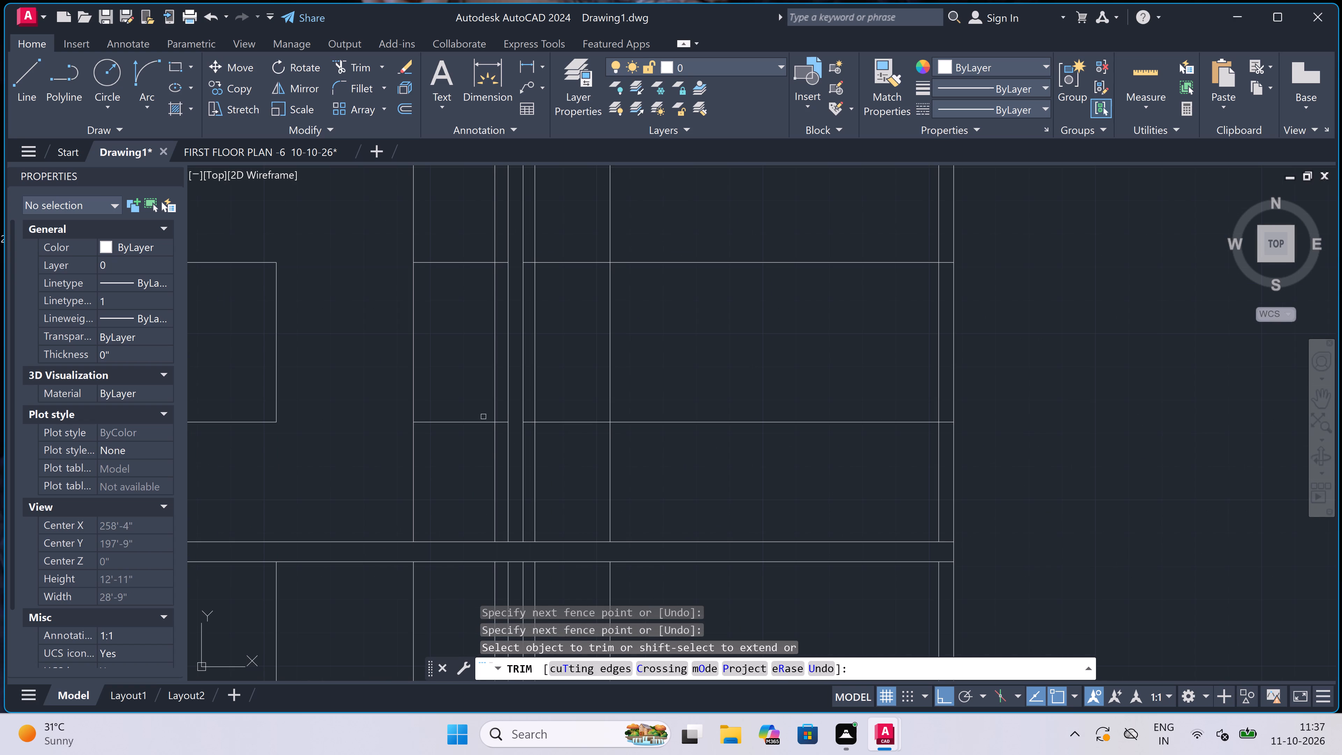
scroll(498, 422, "up", 2)
left_click(508, 457)
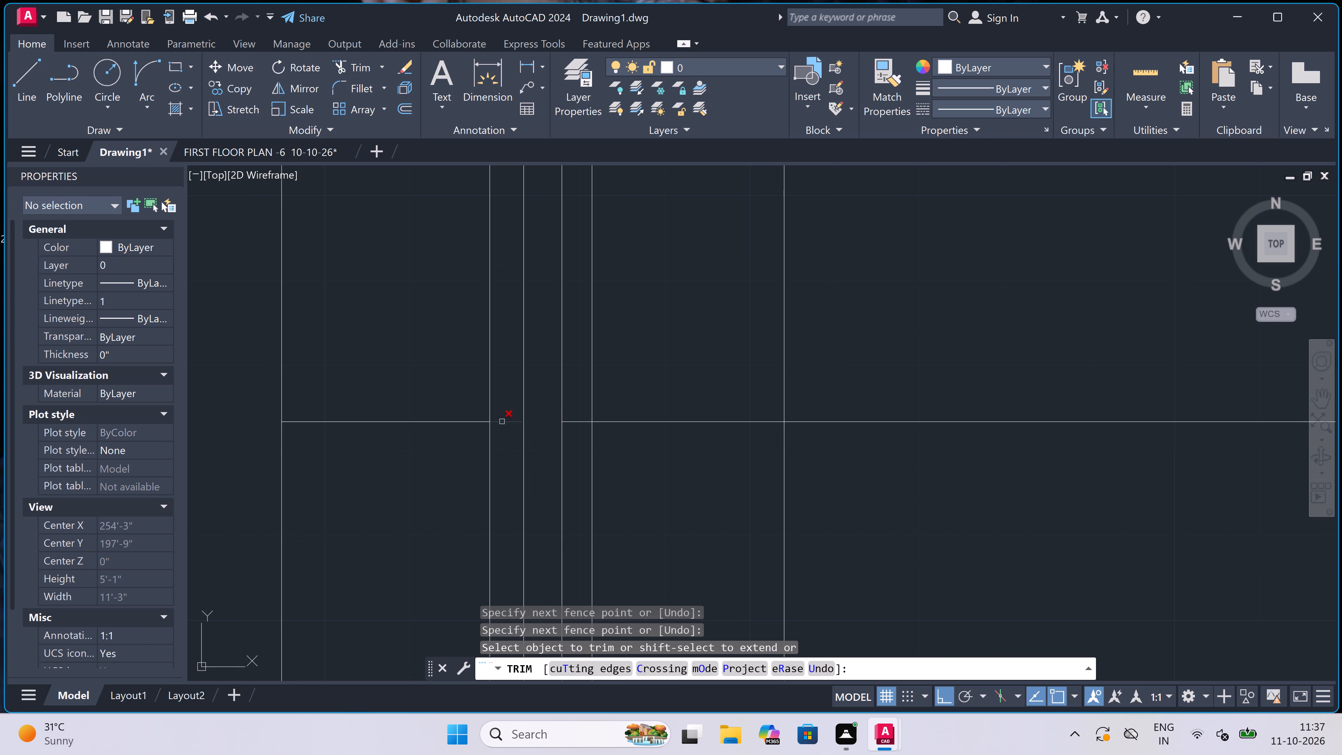
left_click(499, 418)
left_click(500, 464)
left_click(418, 359)
left_click(392, 477)
scroll(382, 434, "down", 4)
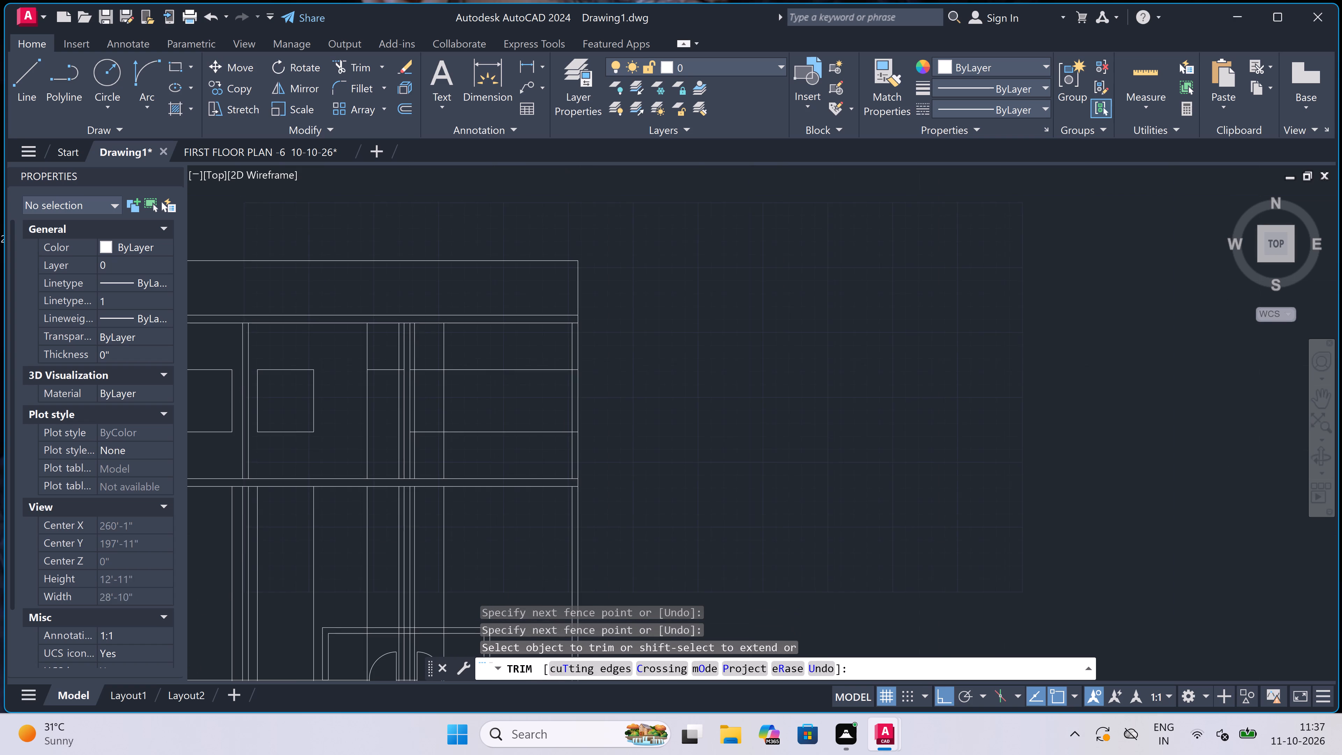
Trim the door jamb lines between the head line and the upper slab on both sides of that inner wall.
scroll(365, 312, "up", 1)
scroll(380, 358, "up", 2)
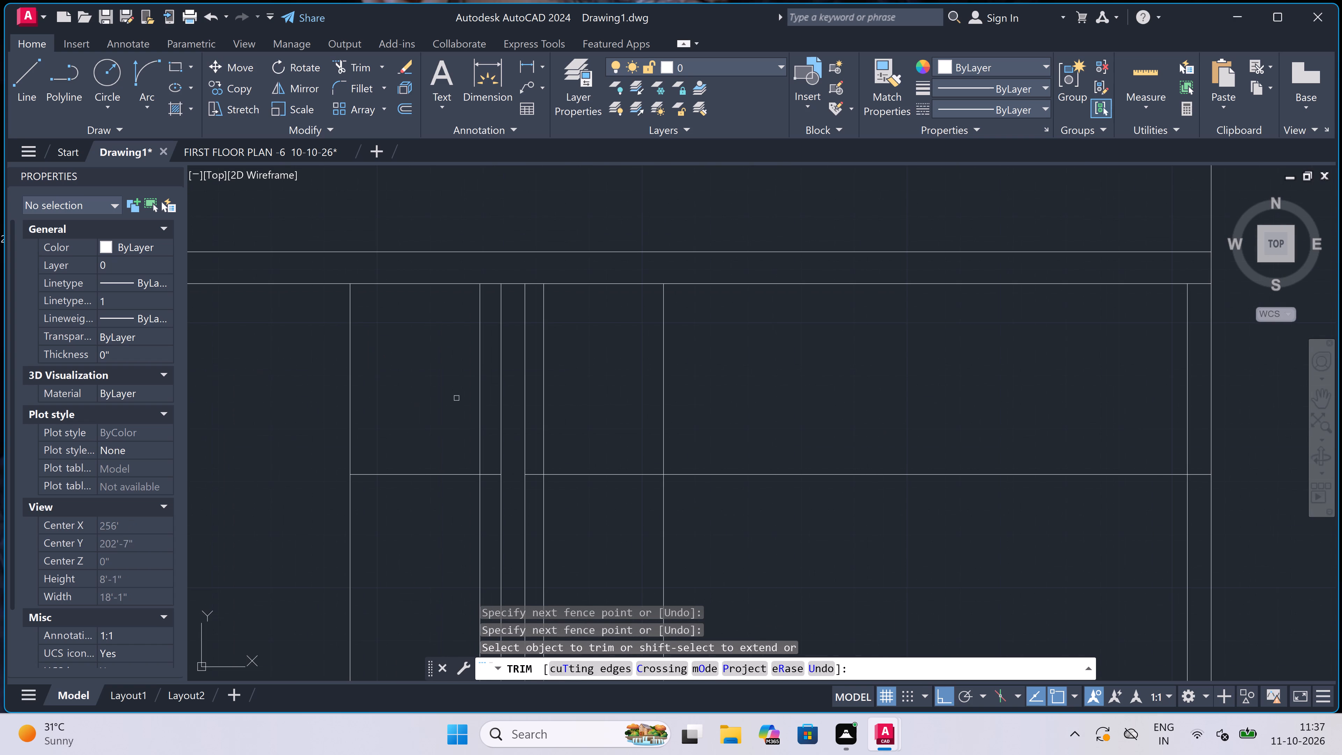
left_click(483, 402)
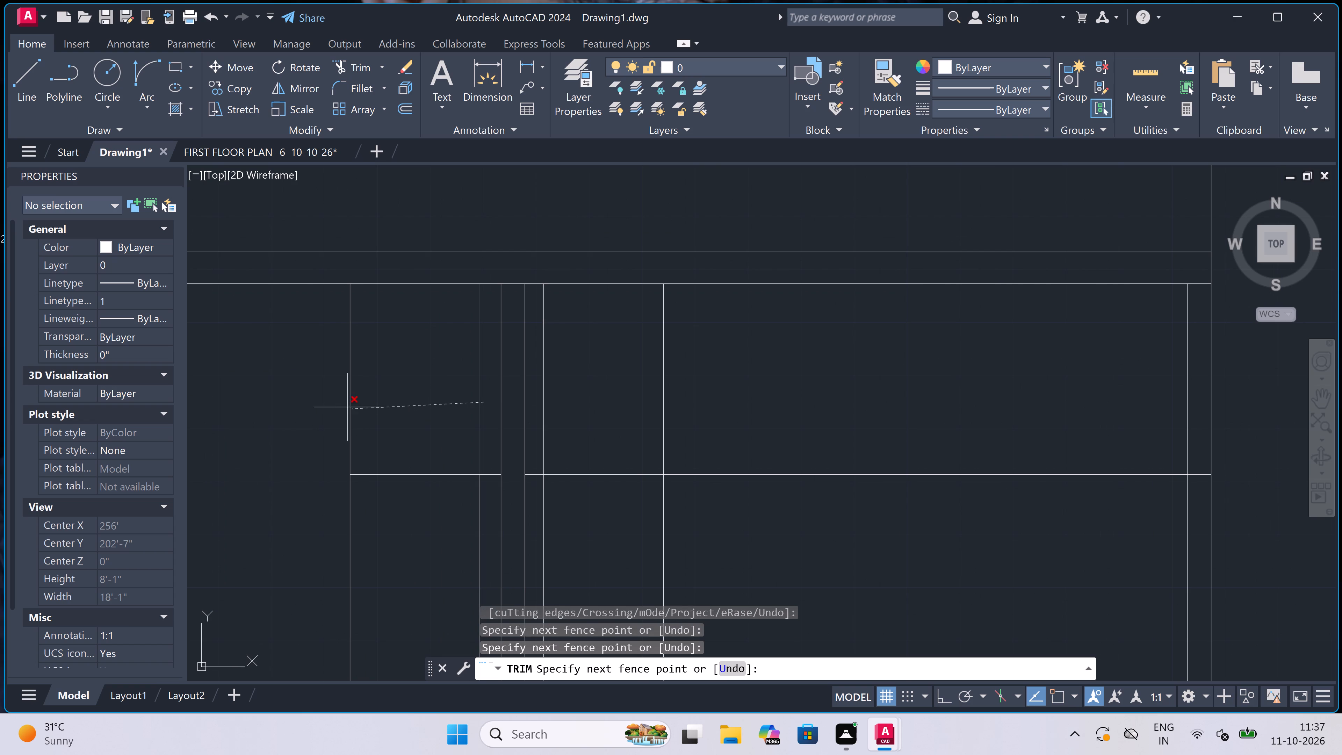
left_click(332, 402)
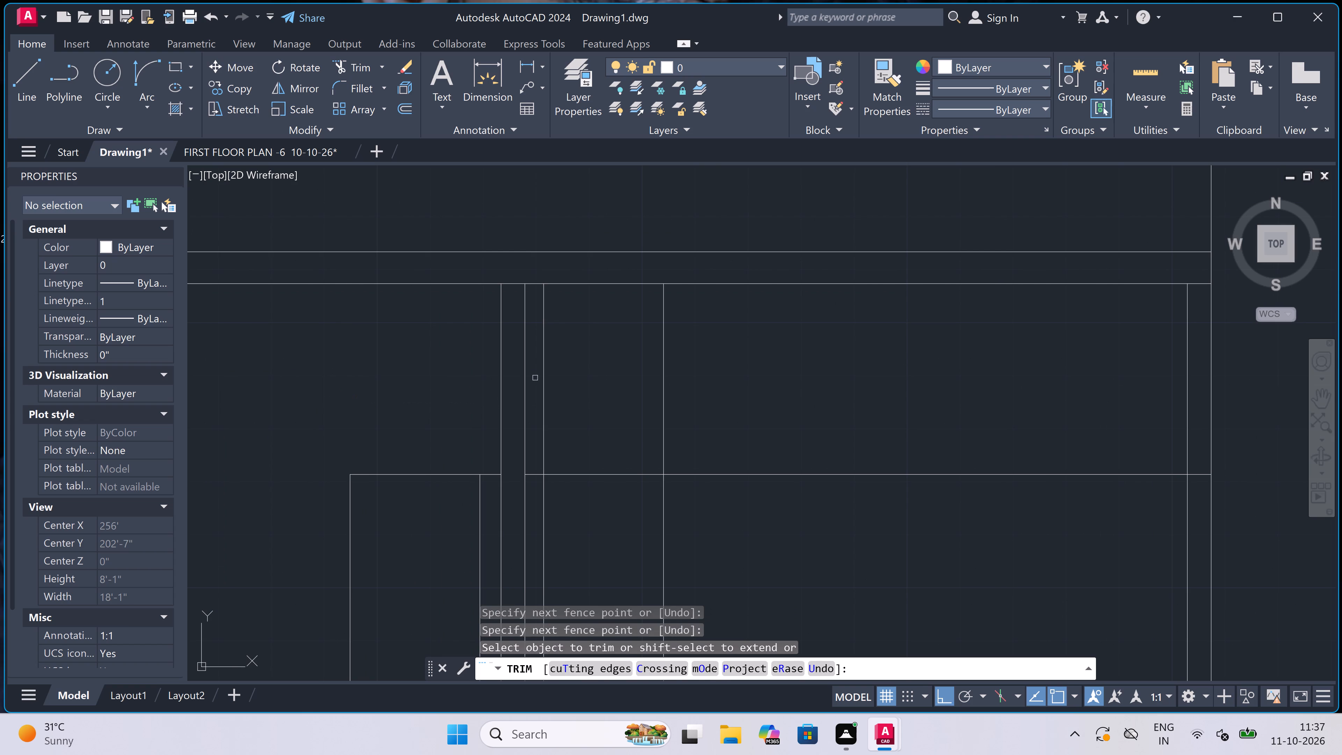
left_click(537, 377)
left_click(800, 362)
scroll(614, 384, "down", 2)
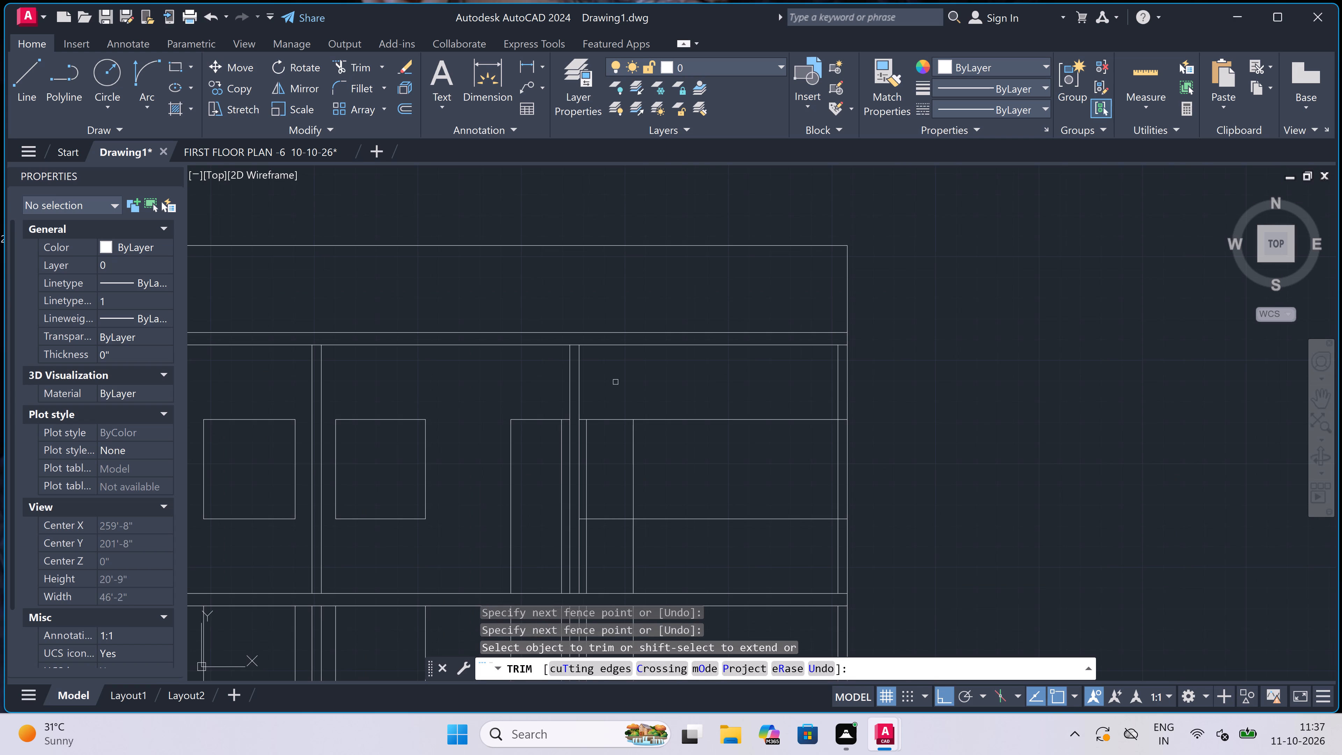
Trim the lower line across the gap and door opening east of the wall, and the head line in both wall-side gaps, leaving two door outlines.
scroll(596, 499, "up", 3)
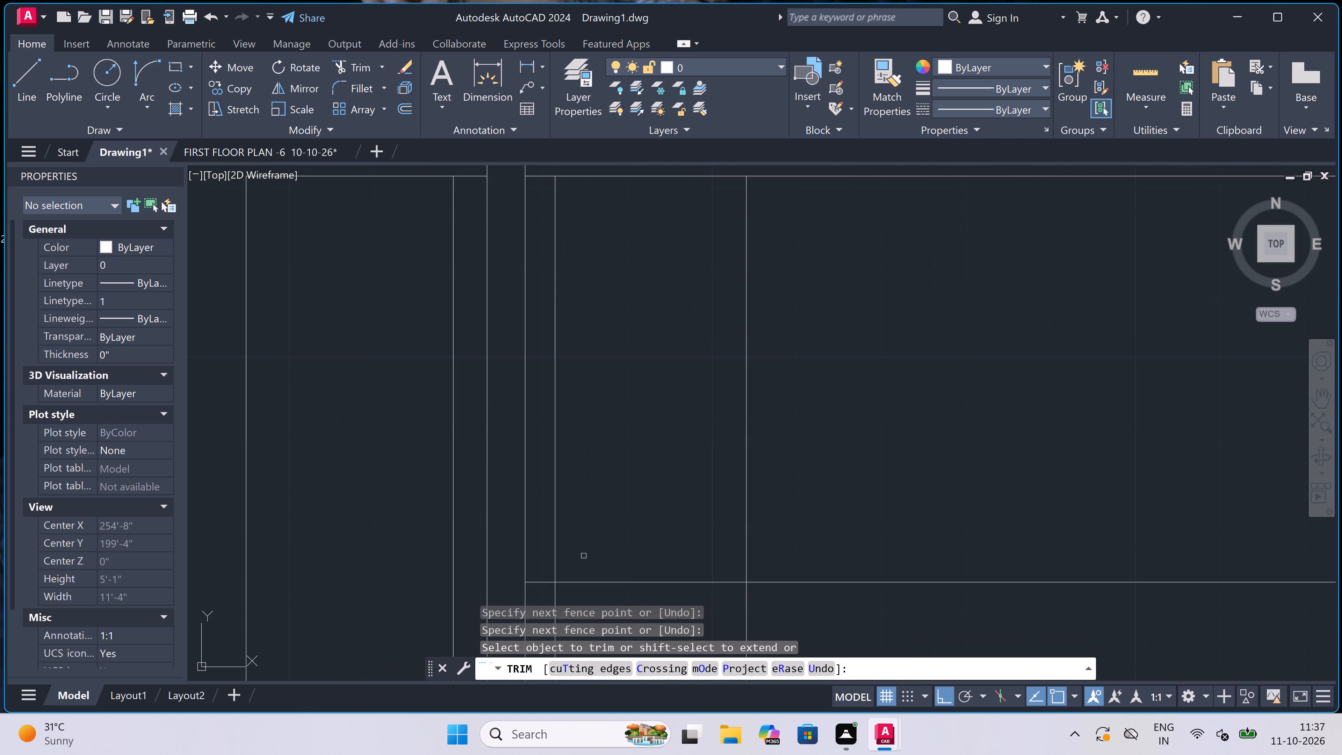
left_click(544, 589)
left_click(527, 506)
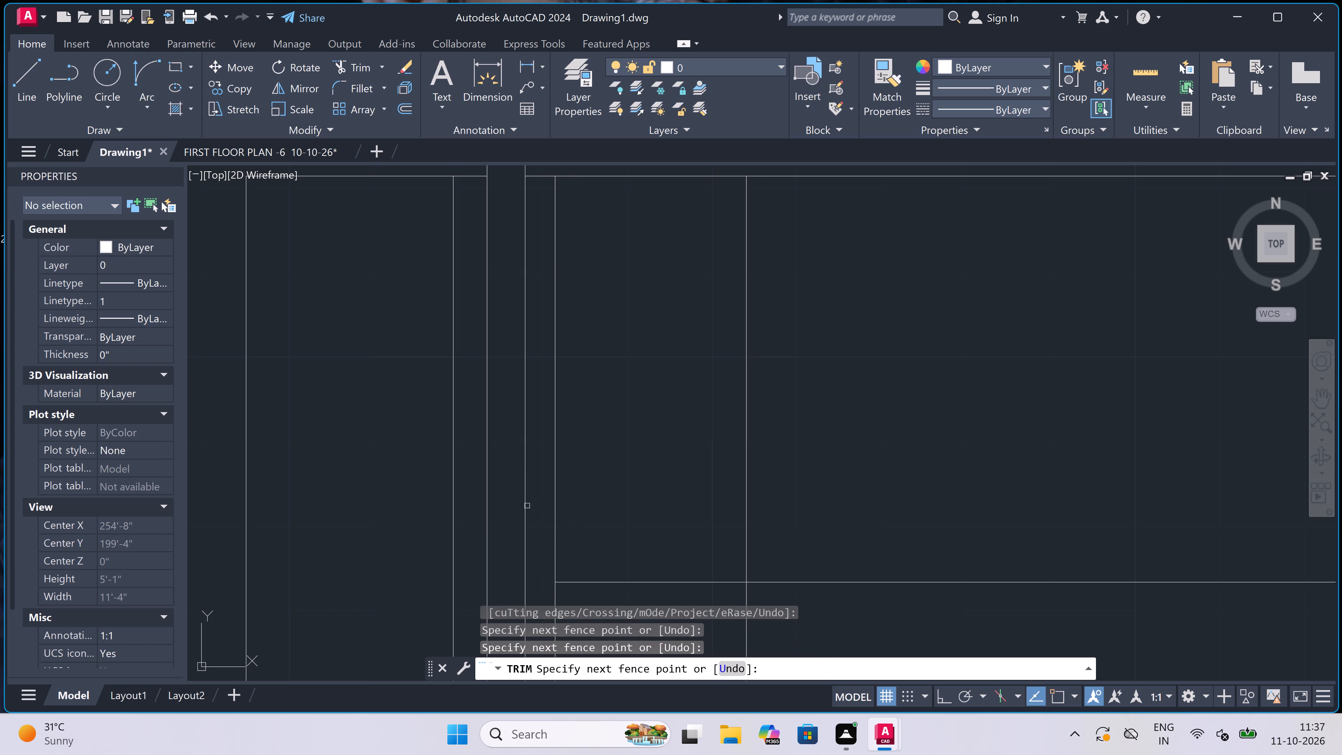
scroll(651, 462, "down", 3)
left_click(651, 462)
left_click(642, 551)
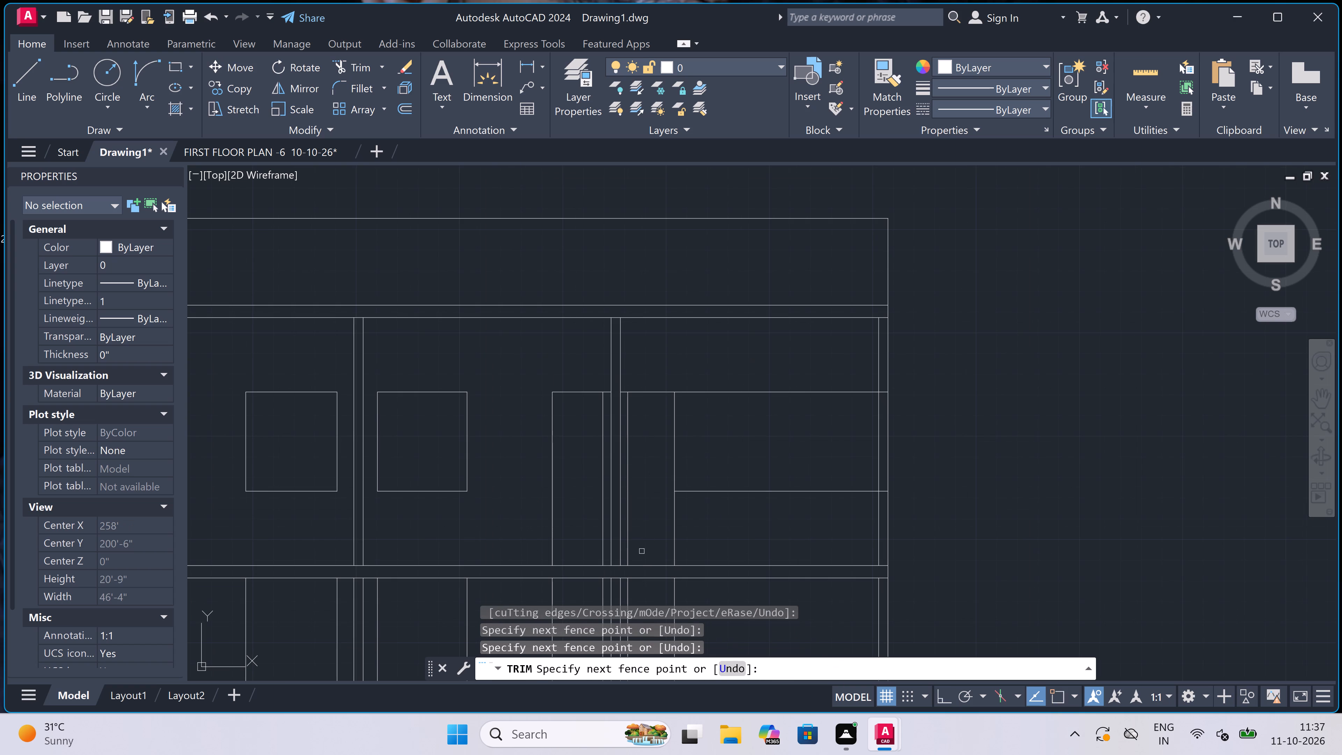
scroll(605, 338, "up", 3)
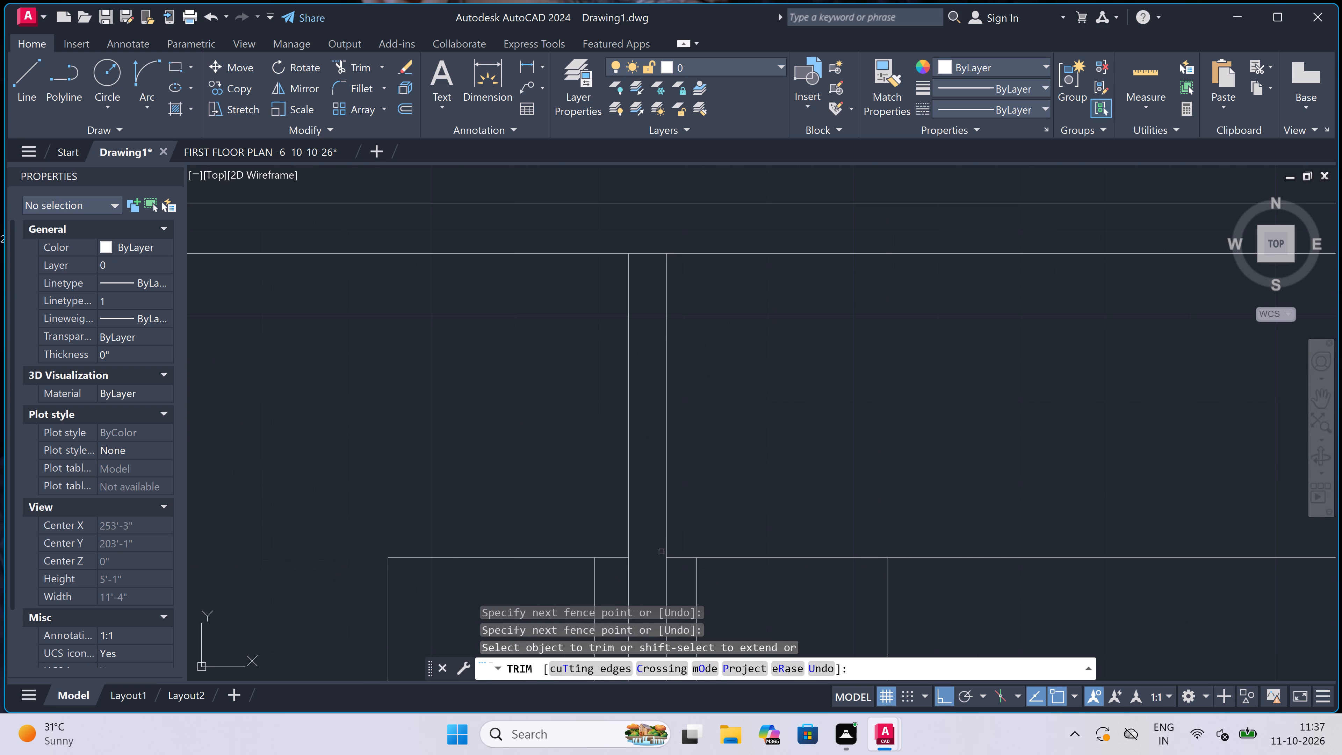
left_click(685, 567)
left_click(683, 519)
left_click(603, 567)
left_click(591, 488)
Trim both intermediate horizontal lines between the last door and the east outer wall, including the pieces inside that wall.
scroll(579, 432, "down", 5)
left_click_drag(634, 430, 635, 433)
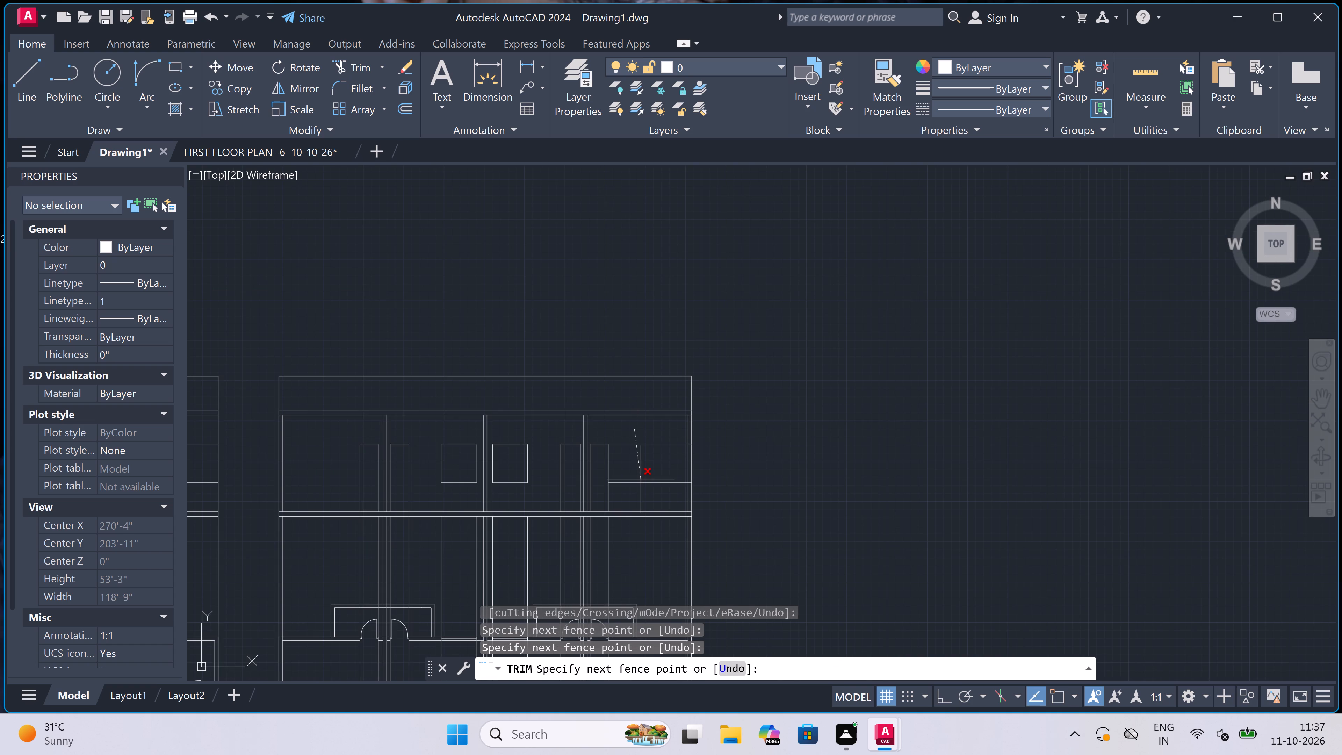
left_click(641, 504)
scroll(687, 468, "up", 2)
scroll(692, 510, "up", 3)
left_click_drag(695, 526, 695, 523)
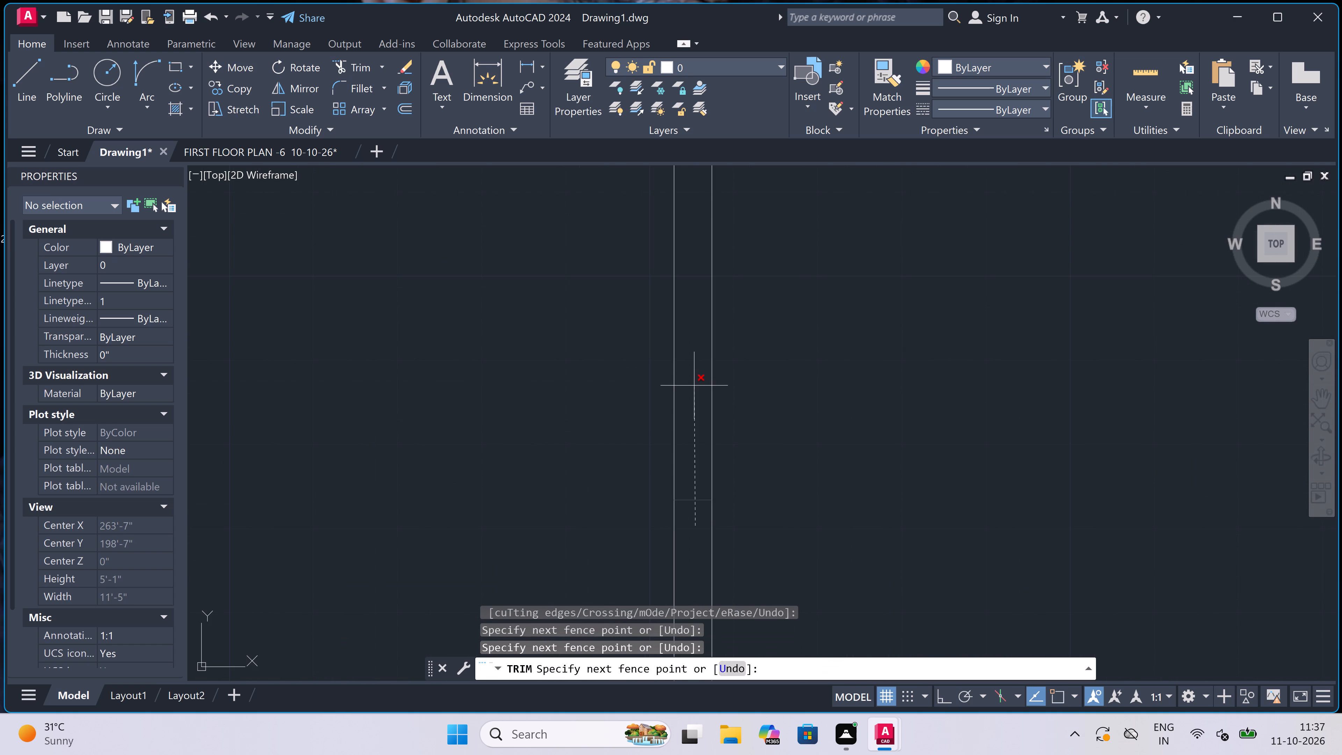
scroll(694, 386, "down", 3)
scroll(686, 314, "up", 2)
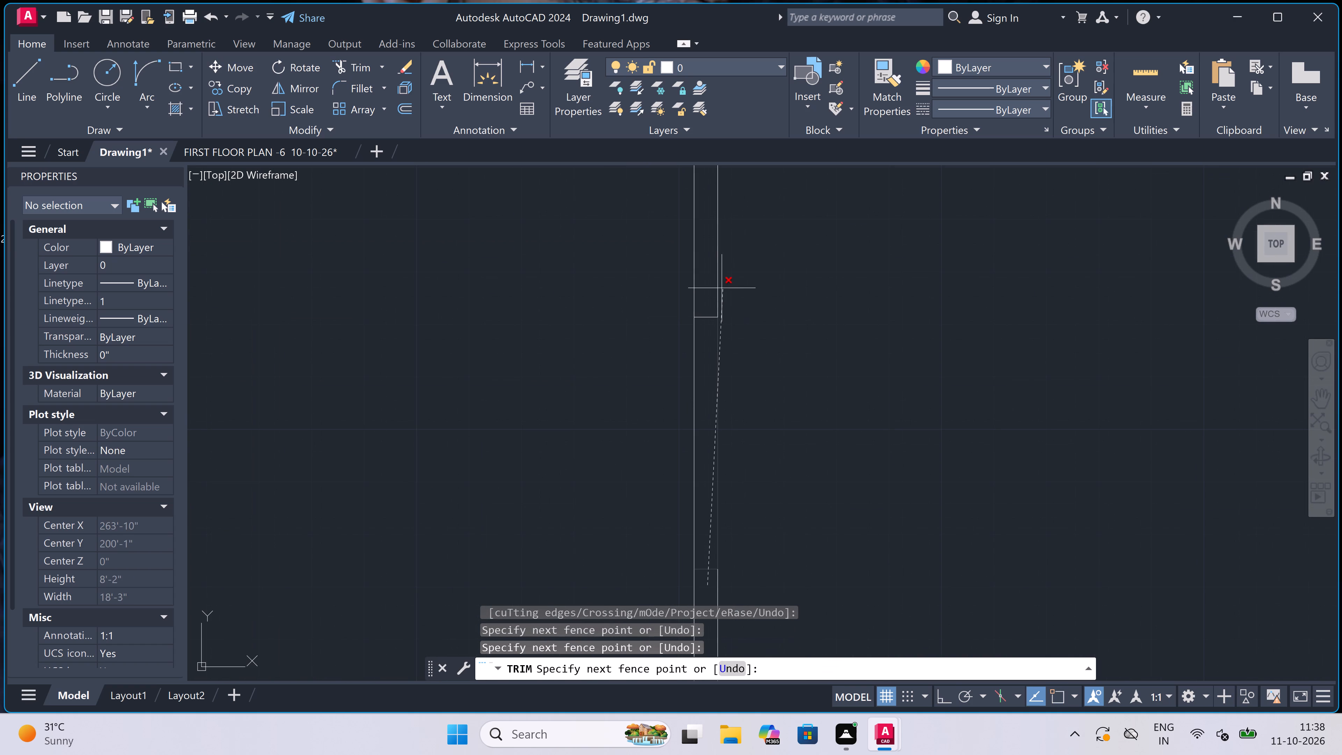
left_click(707, 285)
scroll(707, 285, "down", 4)
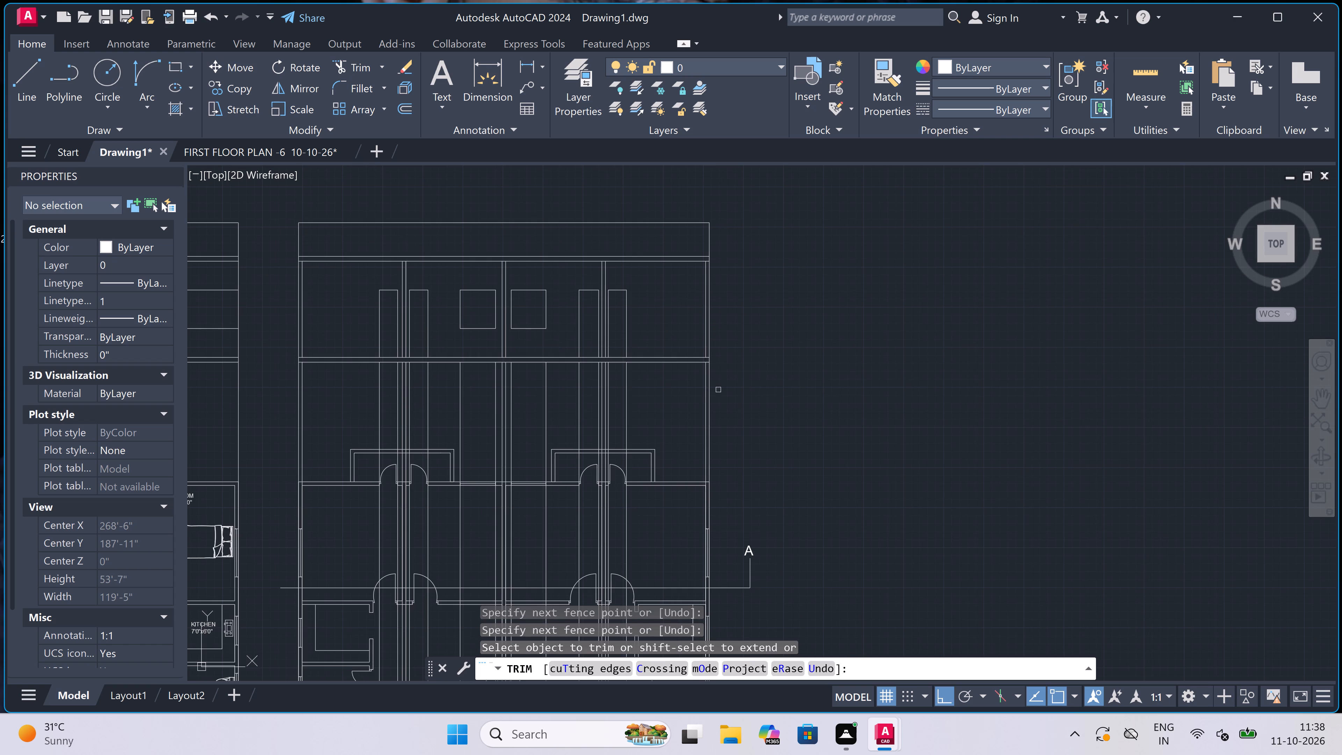
Trim all the vertical projection lines between the section's bottom slab and the plan below it.
left_click(730, 369)
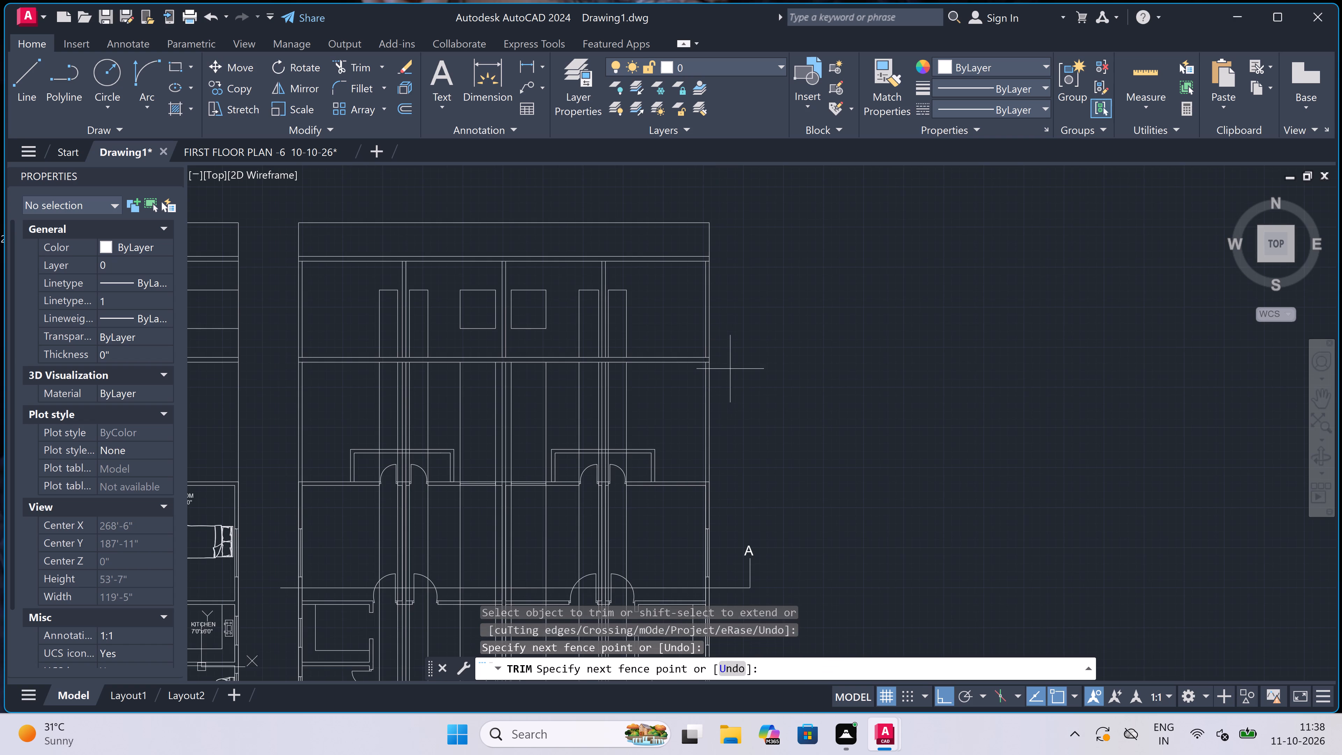
left_click(261, 376)
scroll(615, 383, "down", 3)
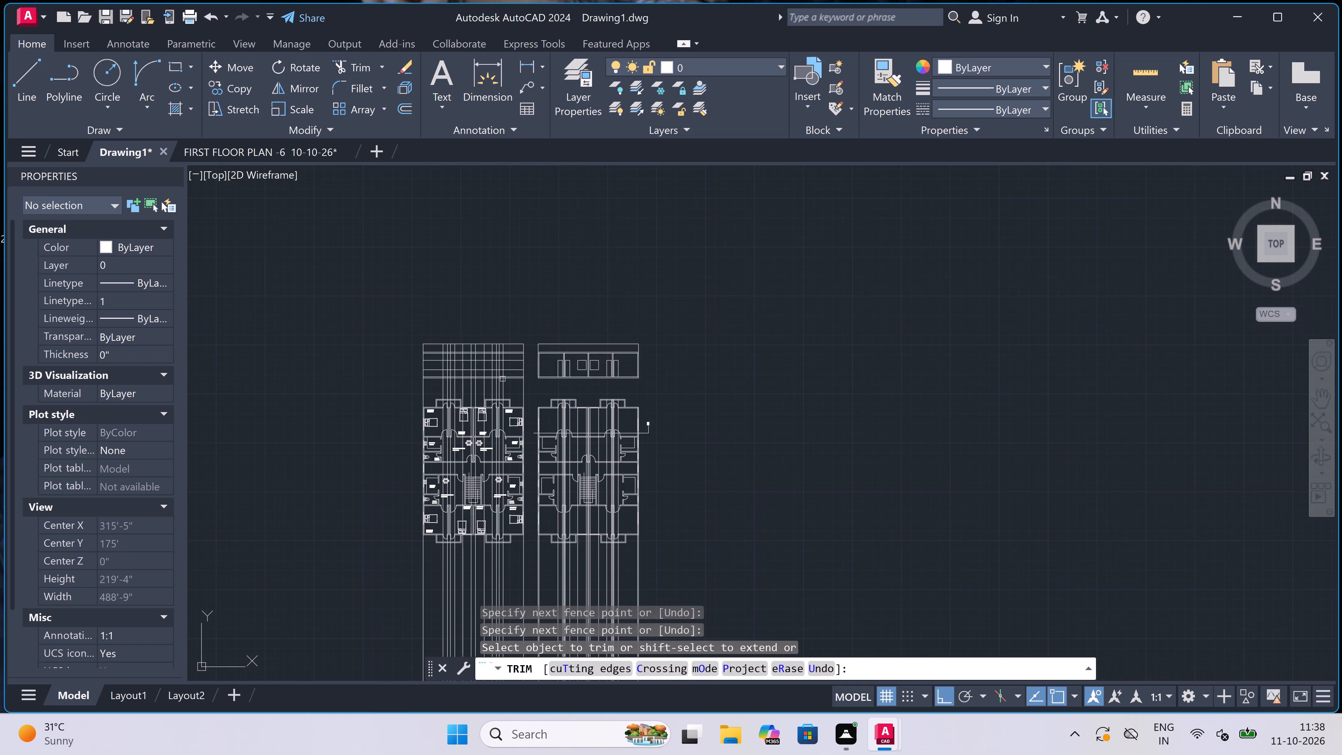
Trim the vertical projection lines inside the parapet and upper slab bands of the elevation above the furnished plan.
scroll(492, 369, "up", 2)
scroll(353, 283, "up", 2)
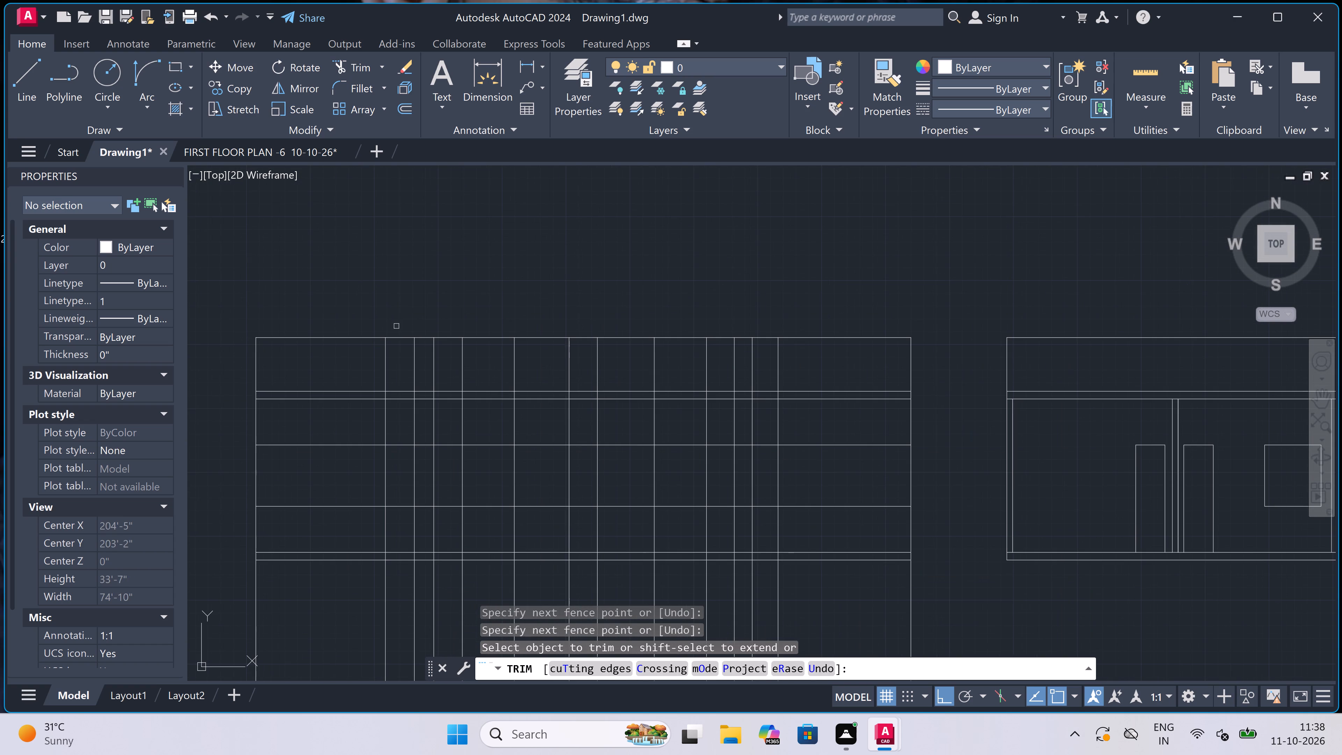
left_click_drag(363, 370, 369, 370)
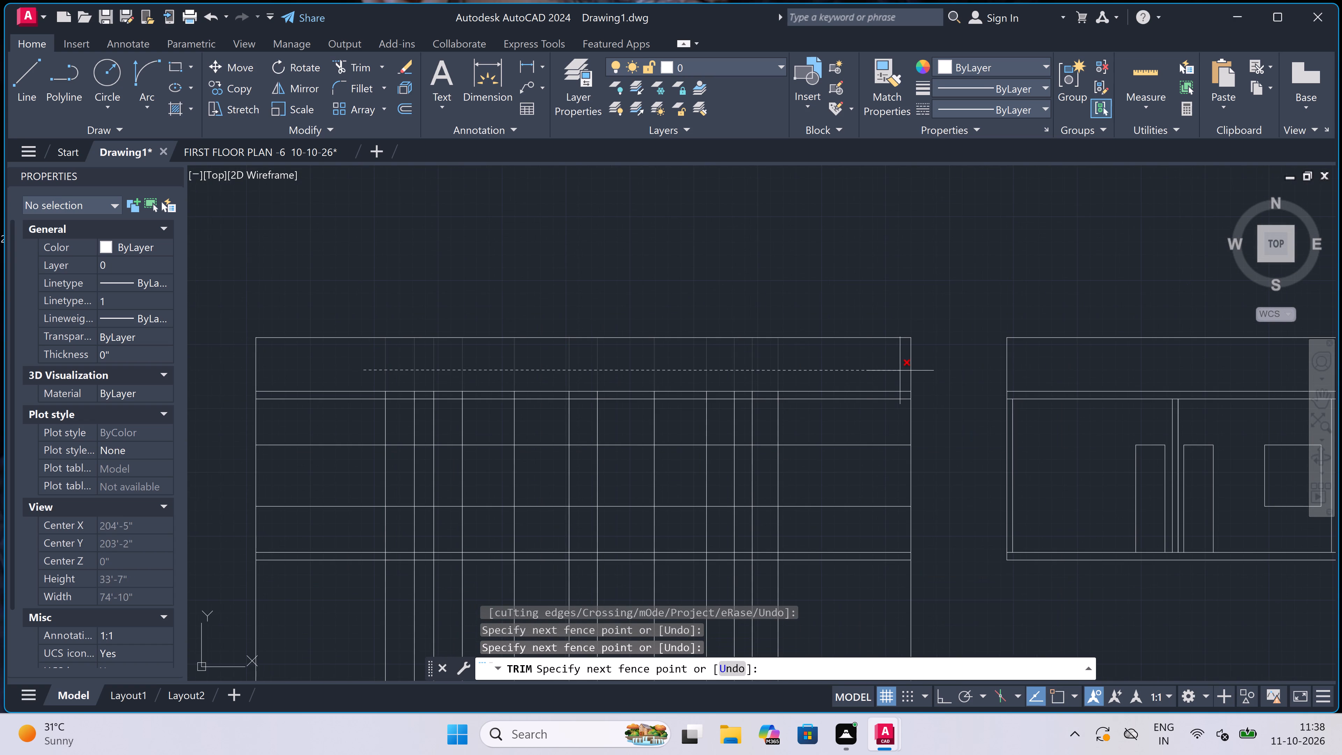
left_click(850, 369)
scroll(809, 393, "up", 3)
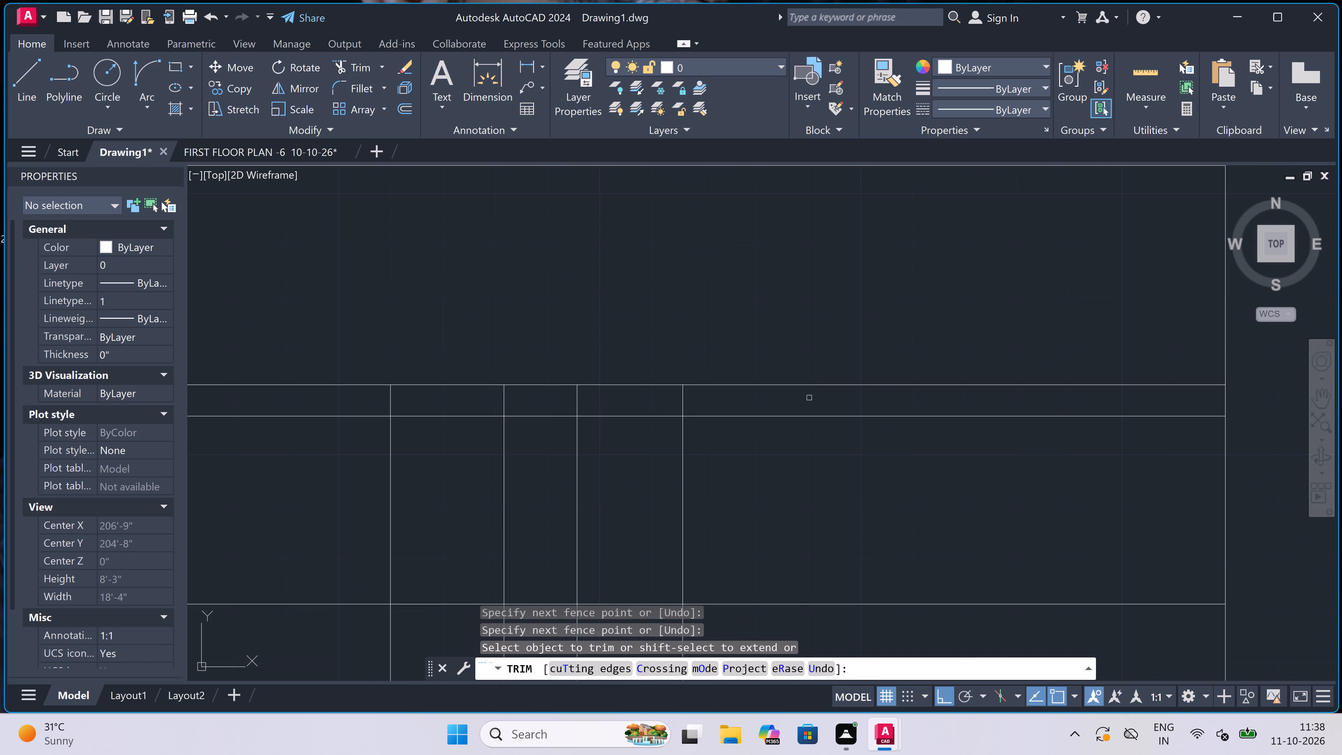
left_click(809, 398)
scroll(639, 412, "down", 3)
scroll(419, 406, "down", 1)
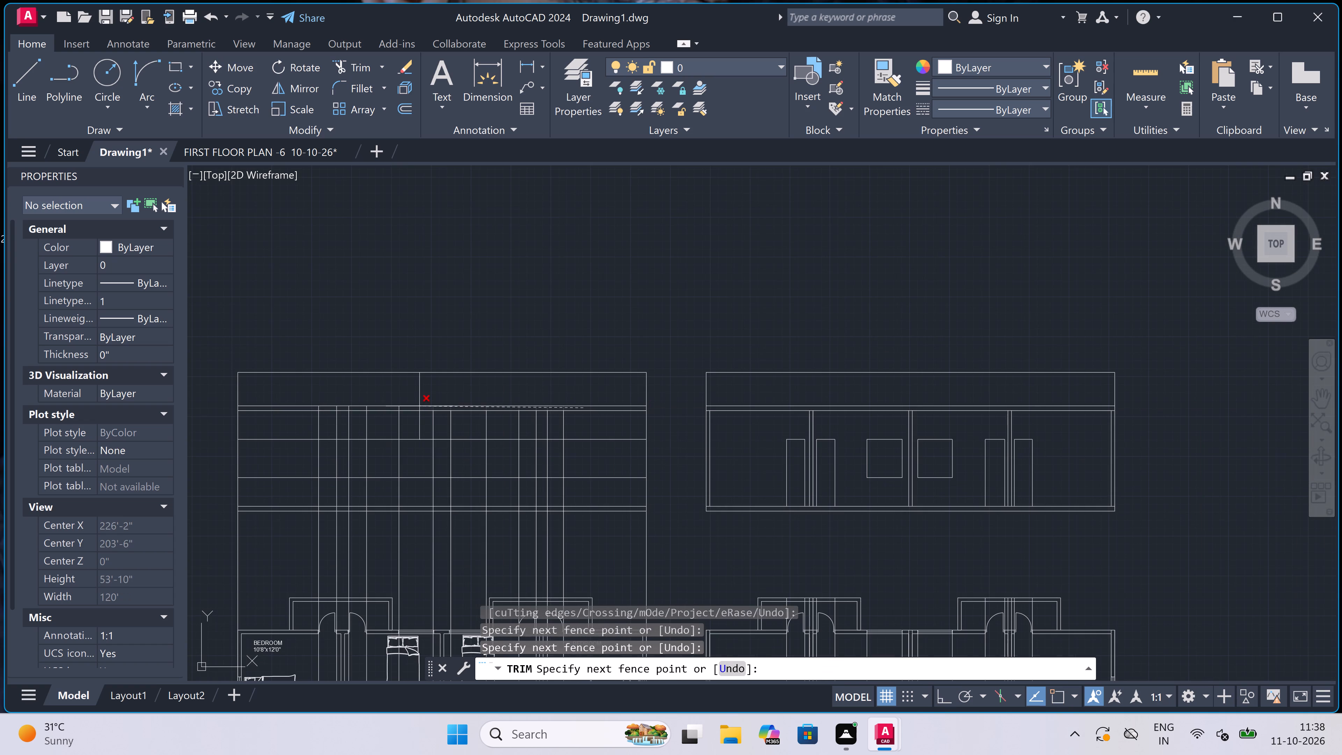
scroll(319, 412, "up", 3)
scroll(296, 389, "up", 1)
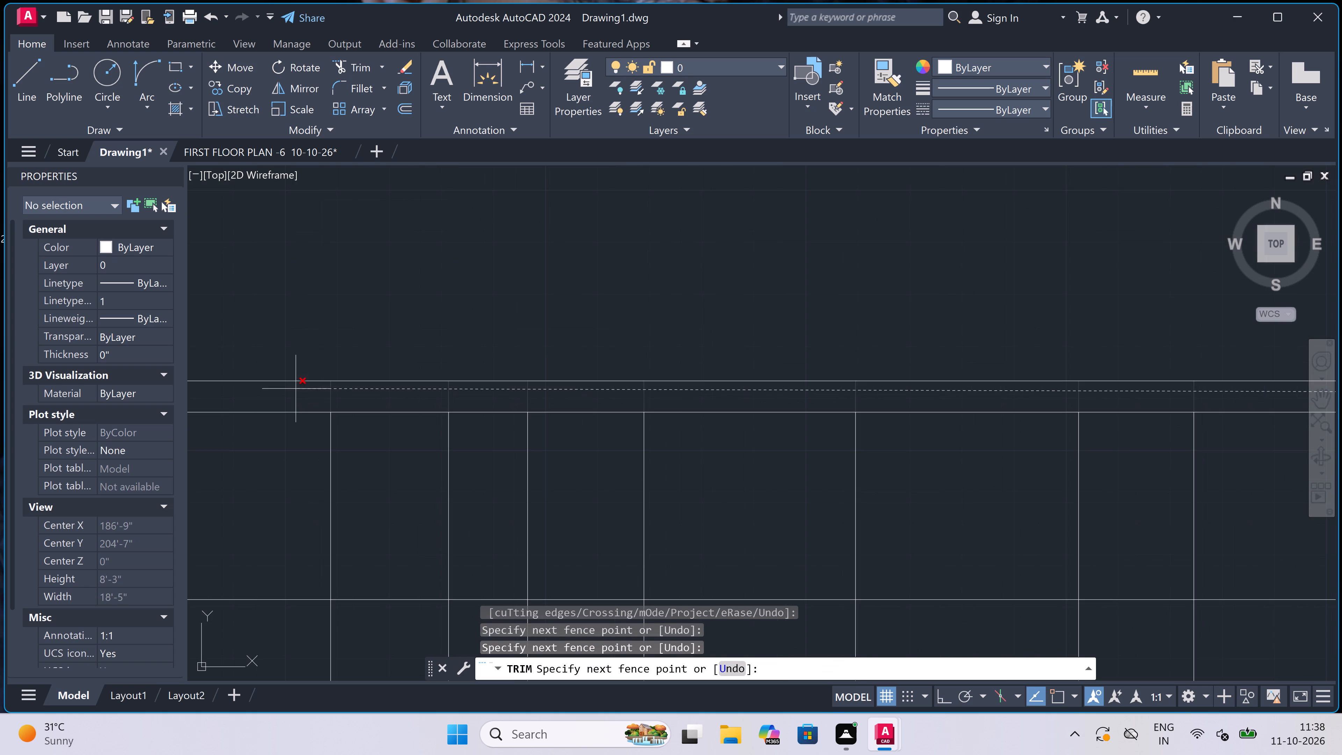
left_click(296, 389)
scroll(296, 389, "down", 4)
Trim both intermediate horizontal lines between the elevation's west edge and its first inner vertical line.
left_click(267, 410)
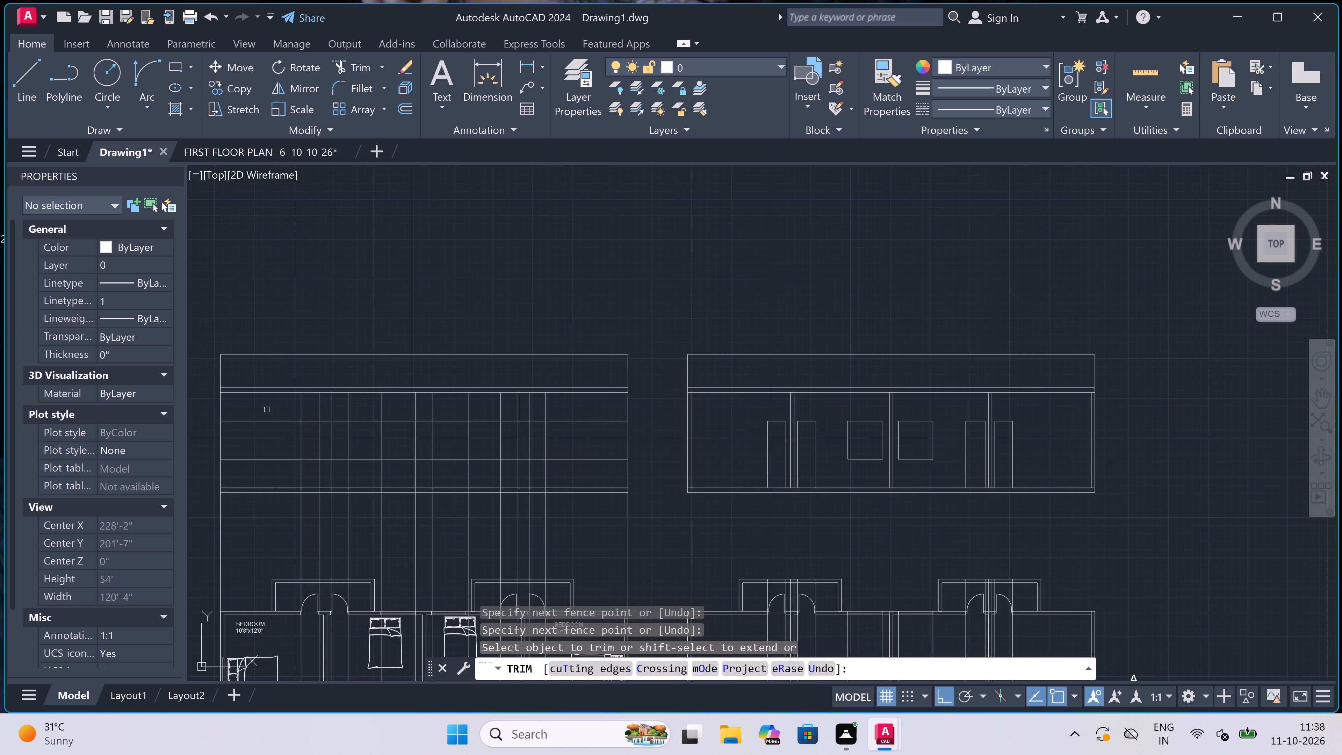
left_click(269, 460)
scroll(273, 438, "down", 4)
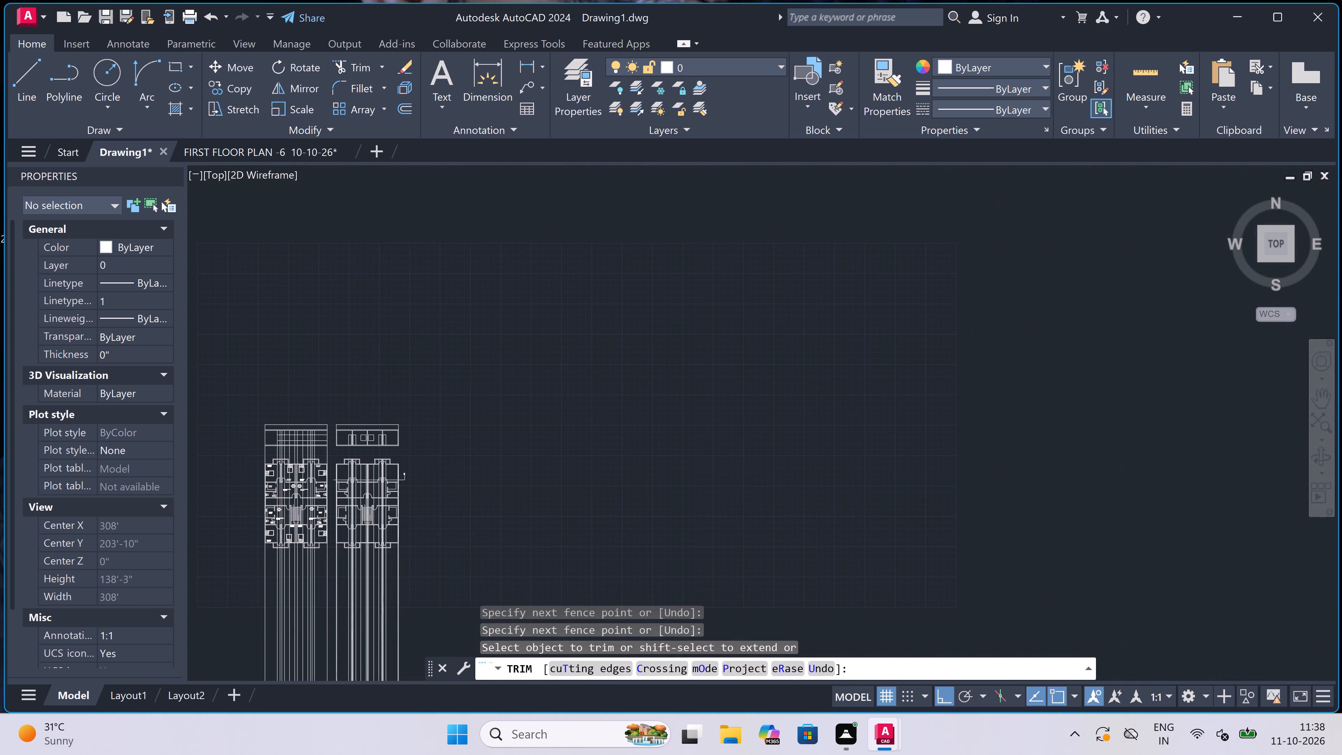
Trim the elevation's verticals above the west door pair and both intermediate horizontals between those doors and the first window.
scroll(273, 438, "up", 7)
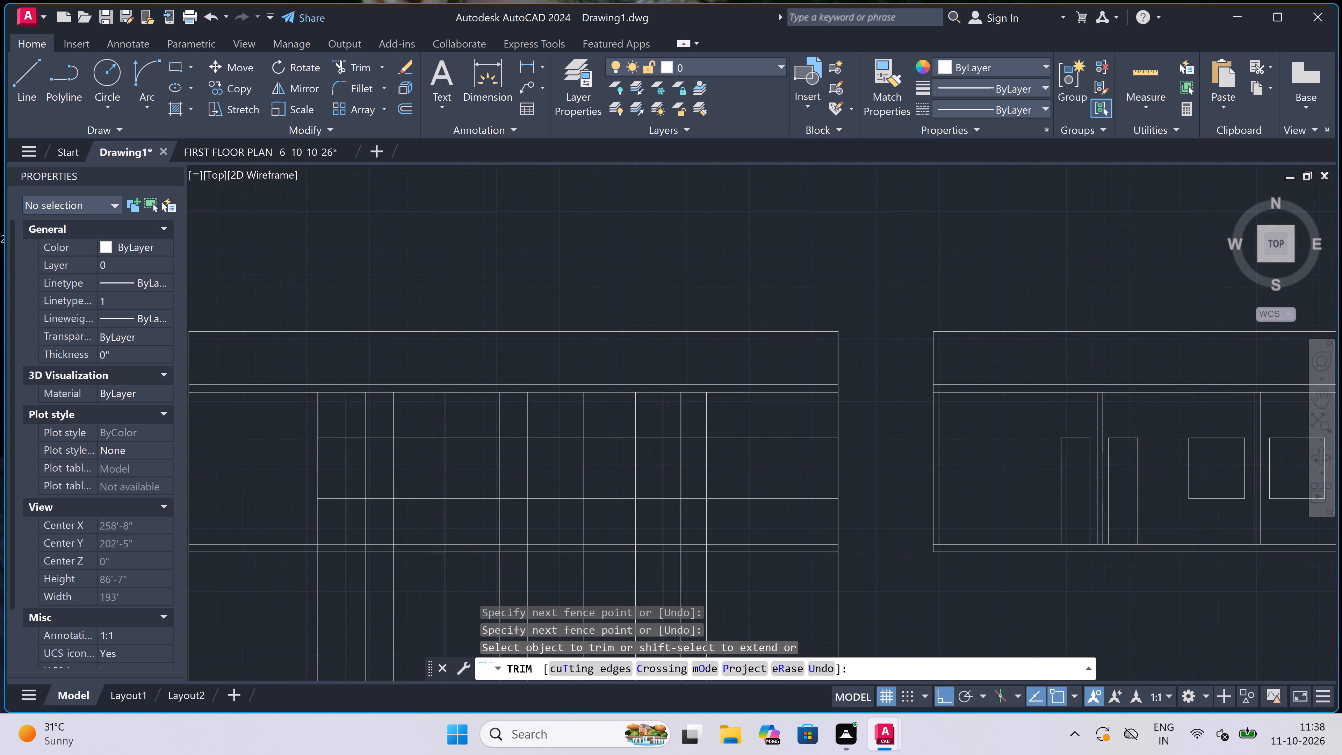
left_click(287, 406)
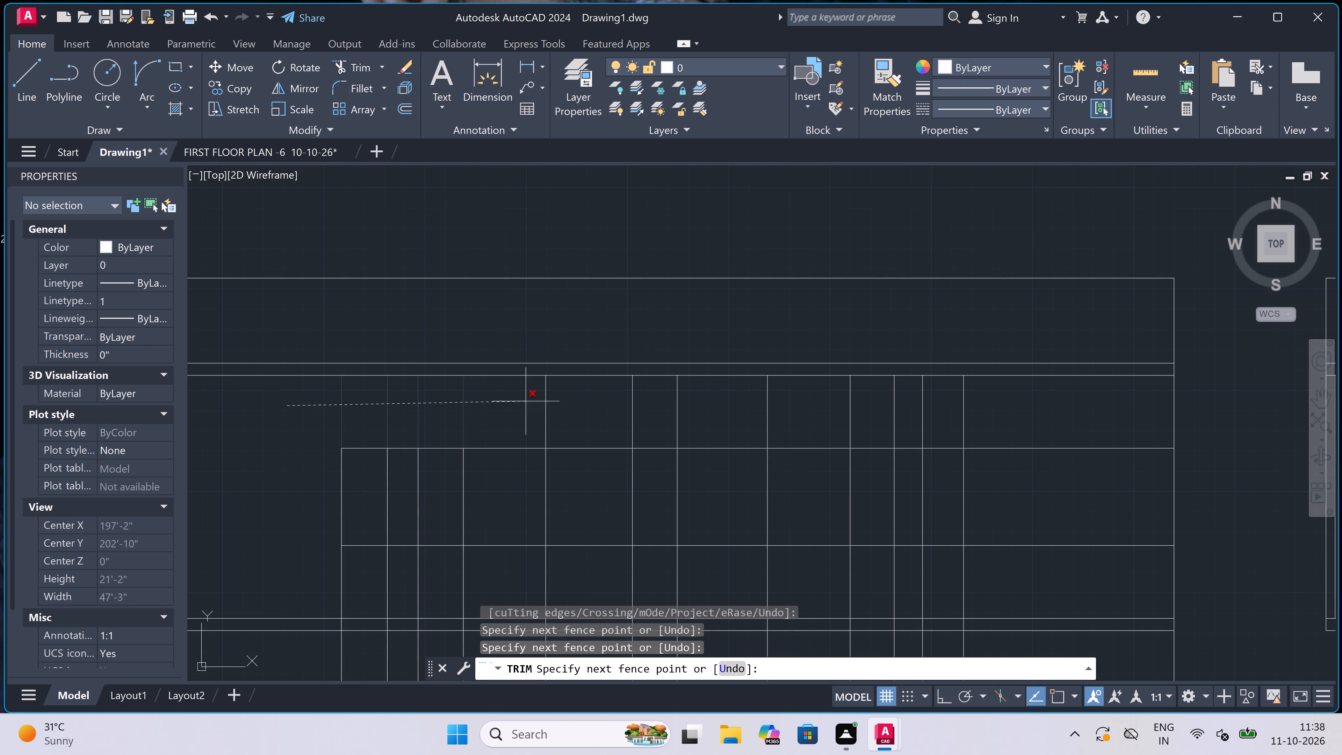
left_click(521, 401)
left_click(517, 401)
left_click(515, 583)
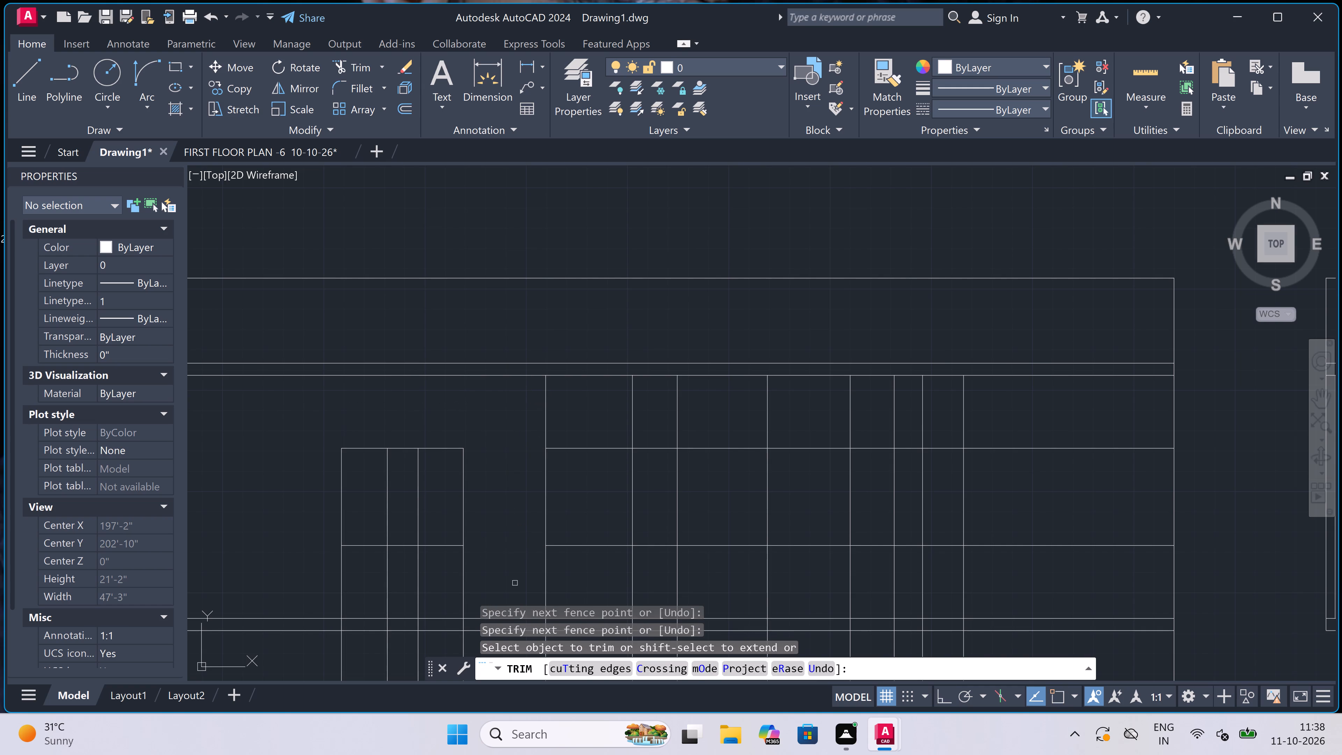
Trim the verticals above the two middle windows and both intermediate horizontals between the second window and the east door pair.
scroll(504, 466, "down", 2)
left_click(508, 439)
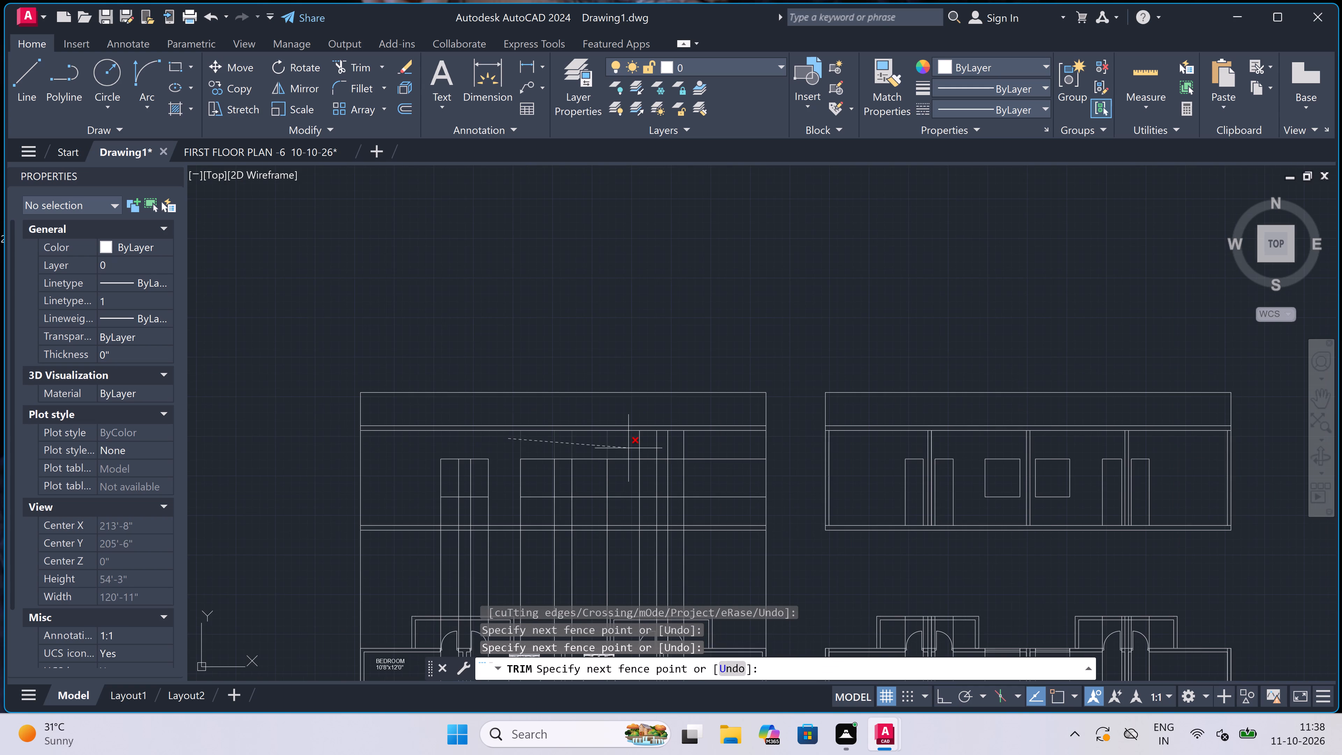
left_click(628, 448)
left_click(628, 448)
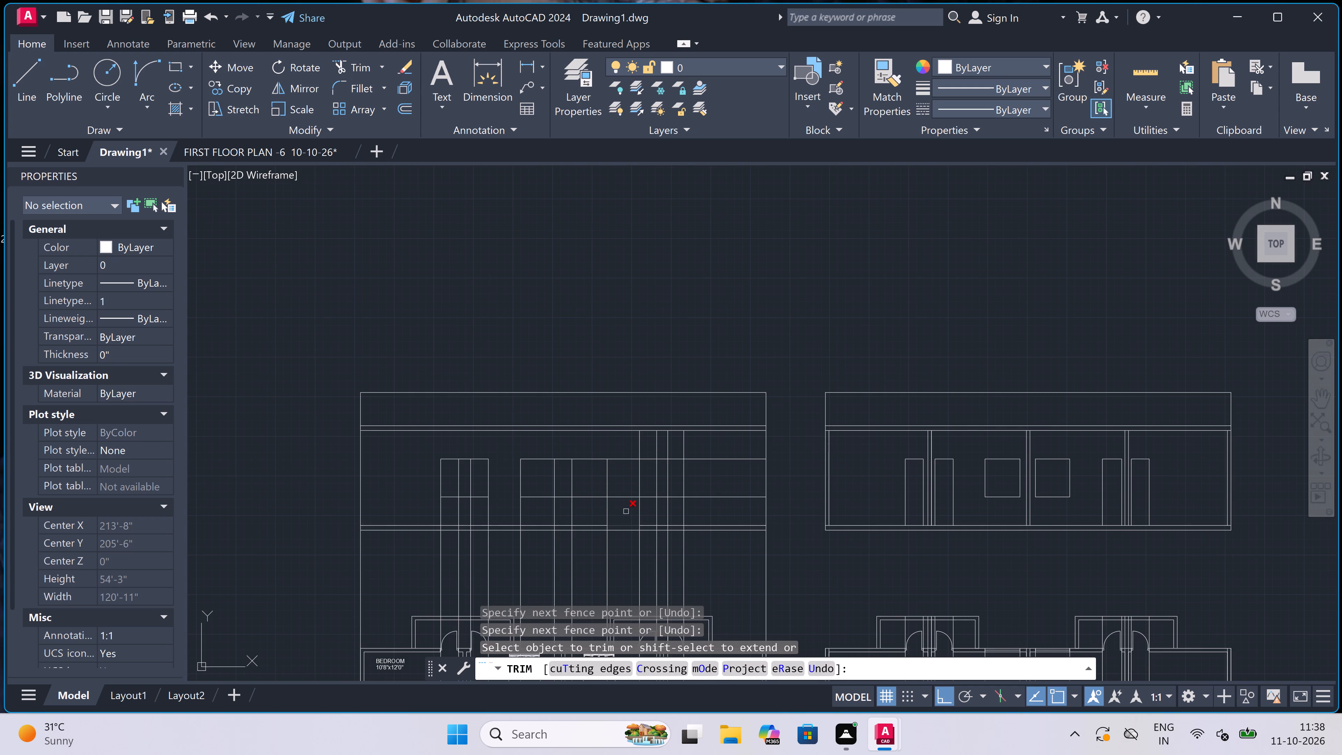
left_click(625, 507)
left_click(622, 449)
Trim the horizontals between the two middle windows and the verticals below their sills to form two separate window outlines.
scroll(603, 491, "up", 2)
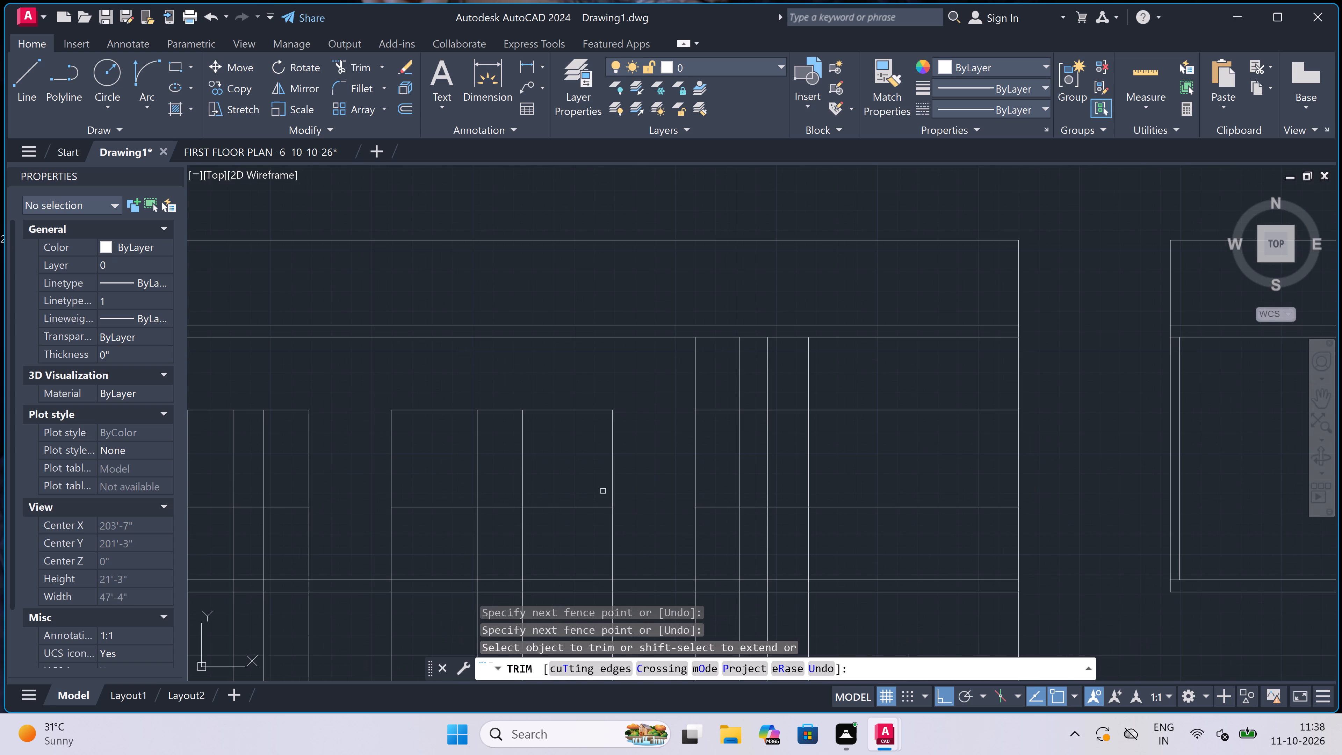
left_click(557, 483)
left_click(559, 473)
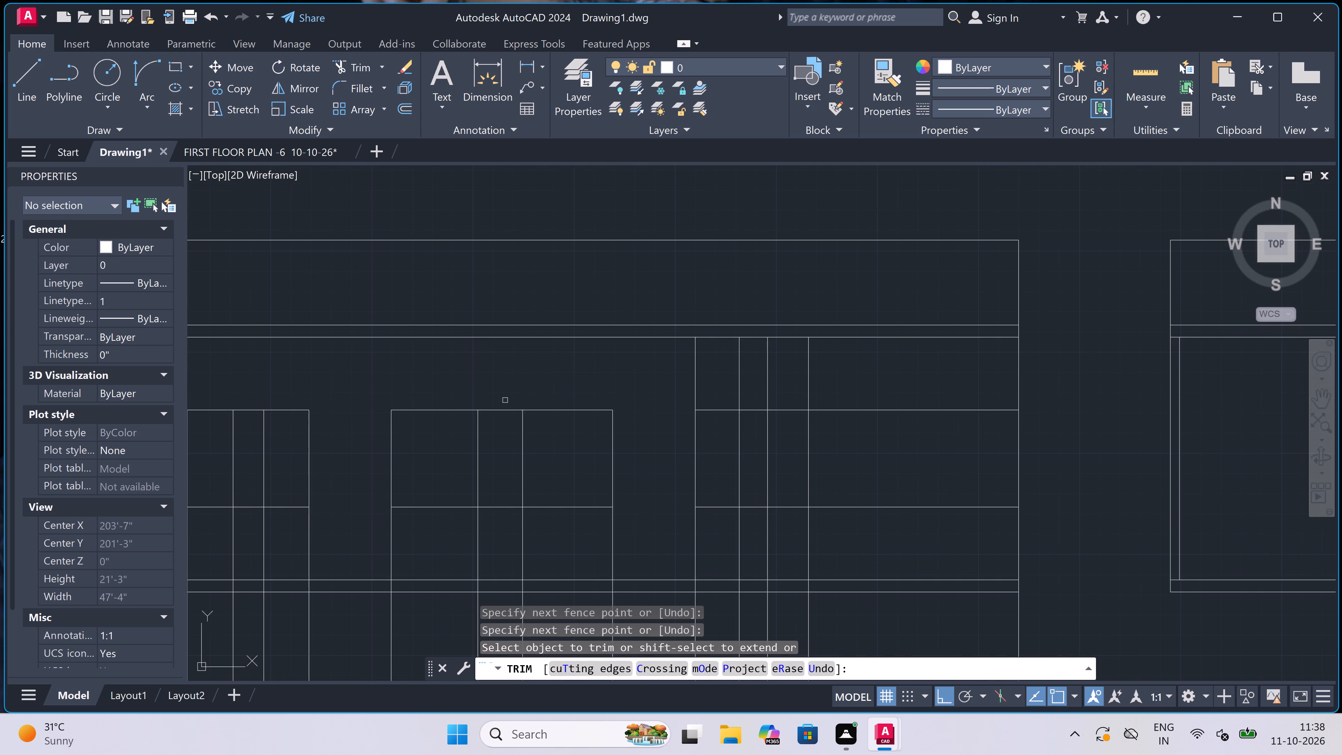
left_click(502, 396)
left_click(501, 555)
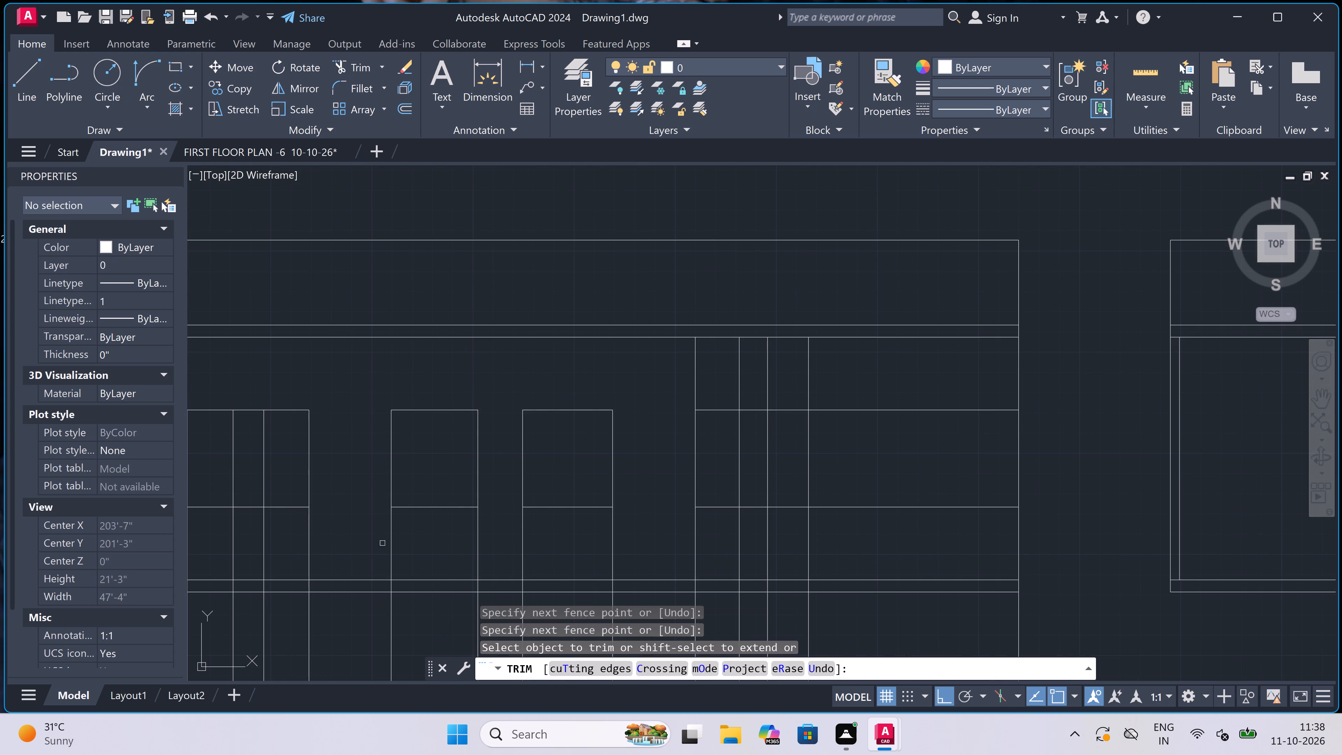
left_click(342, 525)
left_click(651, 534)
Trim the sill-level line through both west doors and the head line between them to form two separate door outlines.
scroll(346, 506, "down", 1)
scroll(239, 508, "up", 2)
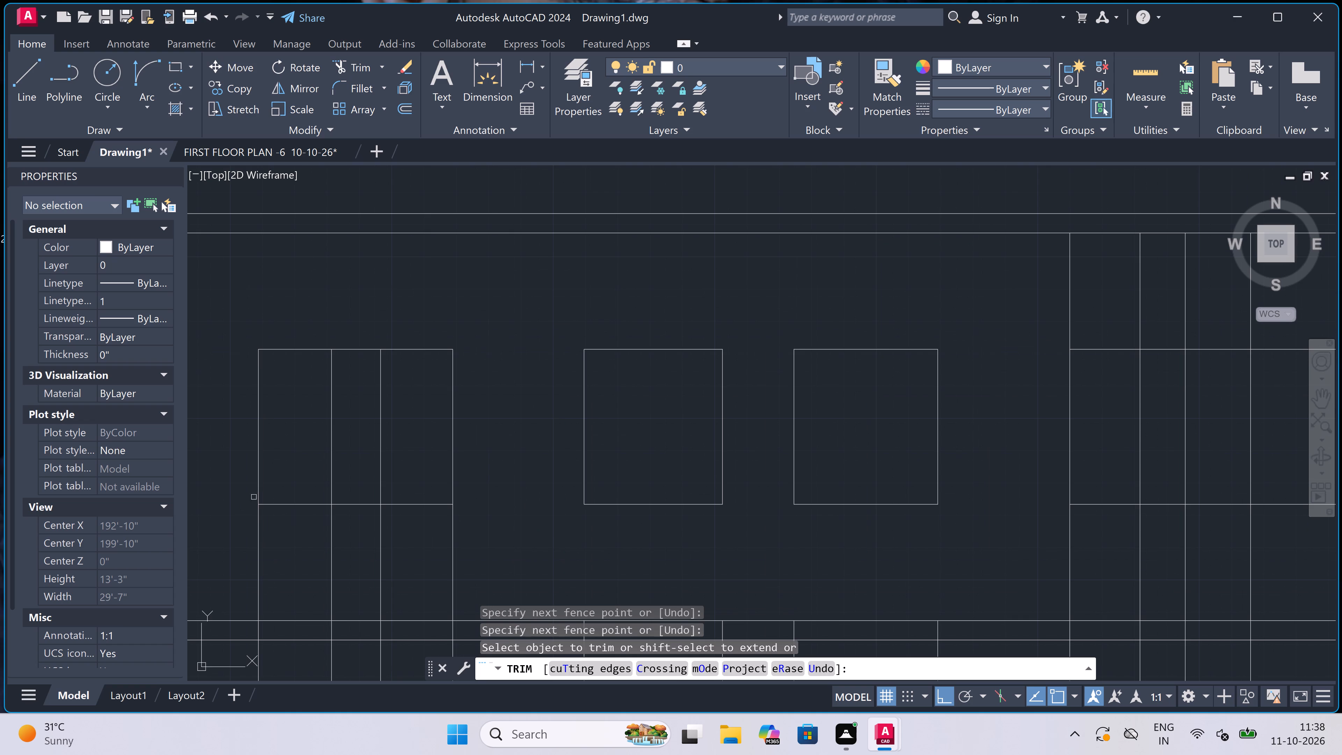
left_click(285, 469)
left_click(296, 537)
left_click(354, 340)
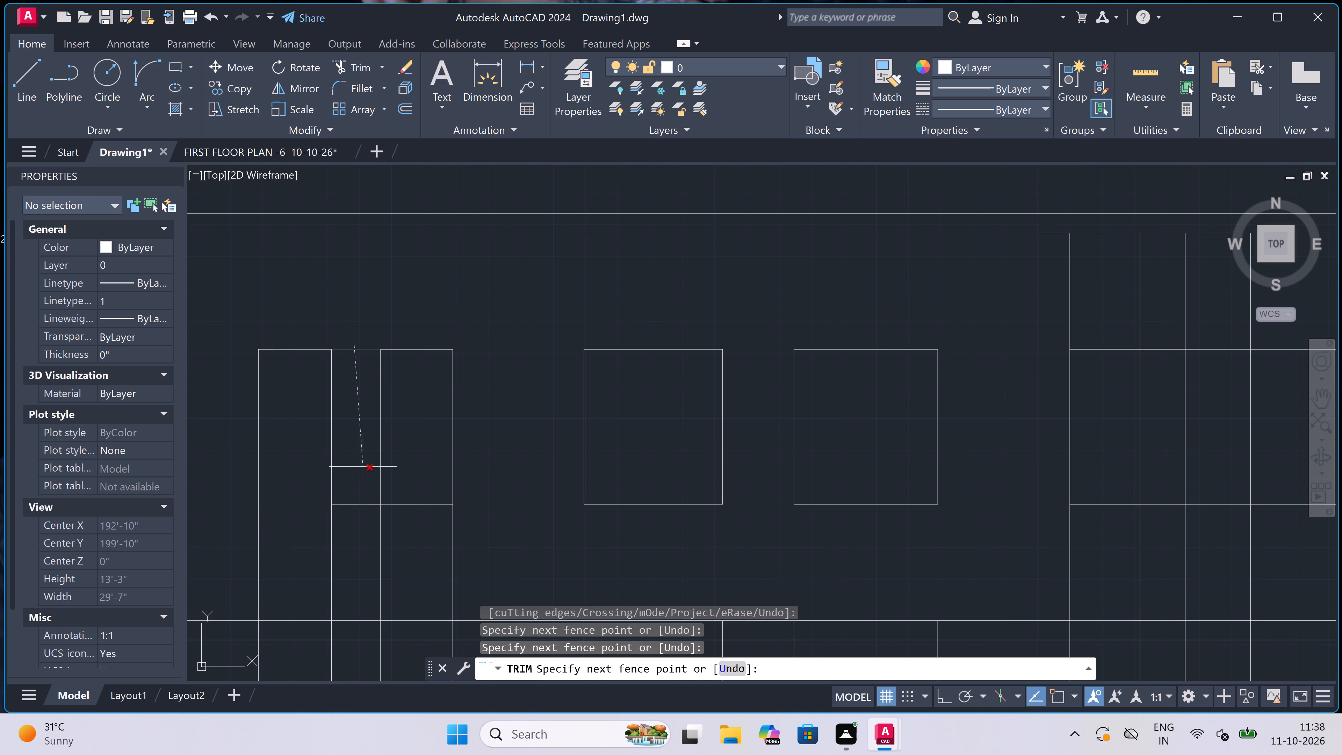
left_click(362, 546)
left_click(406, 451)
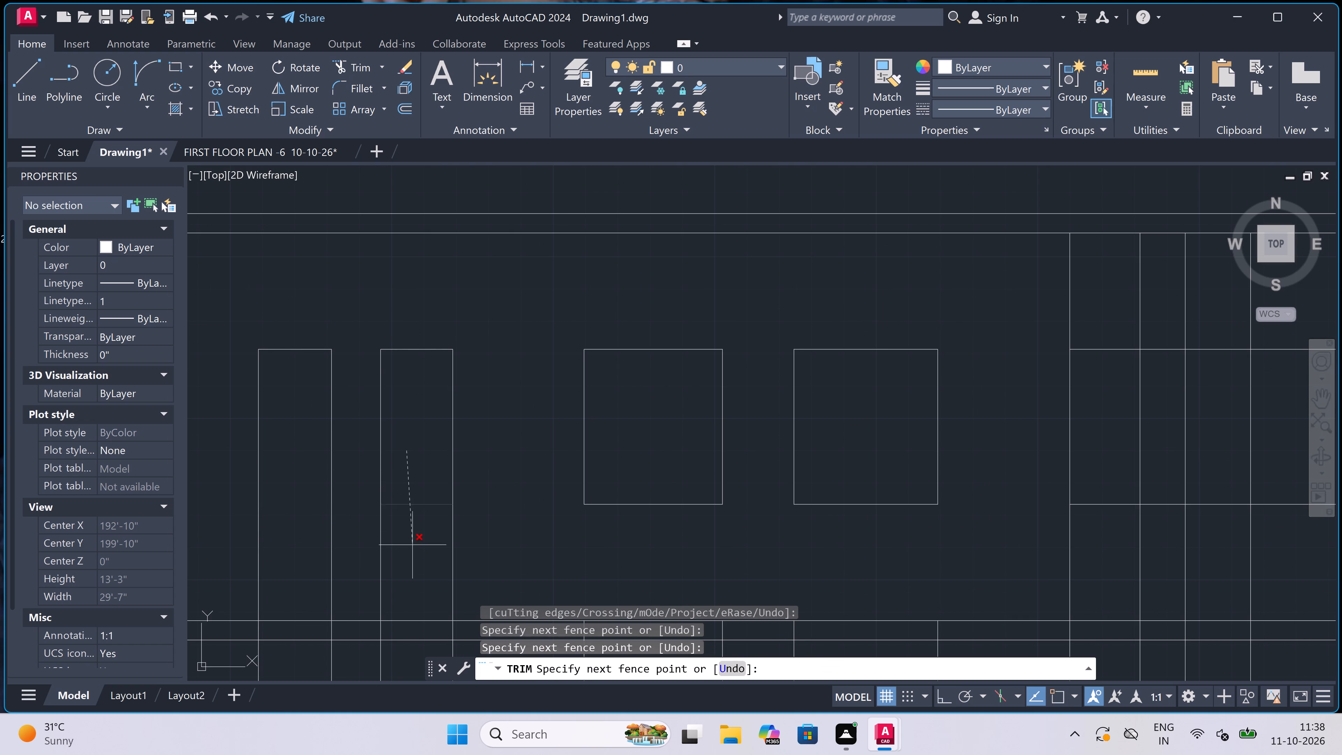
left_click(412, 545)
Trim the verticals above the east door pair and both intermediate horizontals between those doors and the elevation's east edge.
scroll(431, 418, "down", 5)
scroll(532, 398, "up", 3)
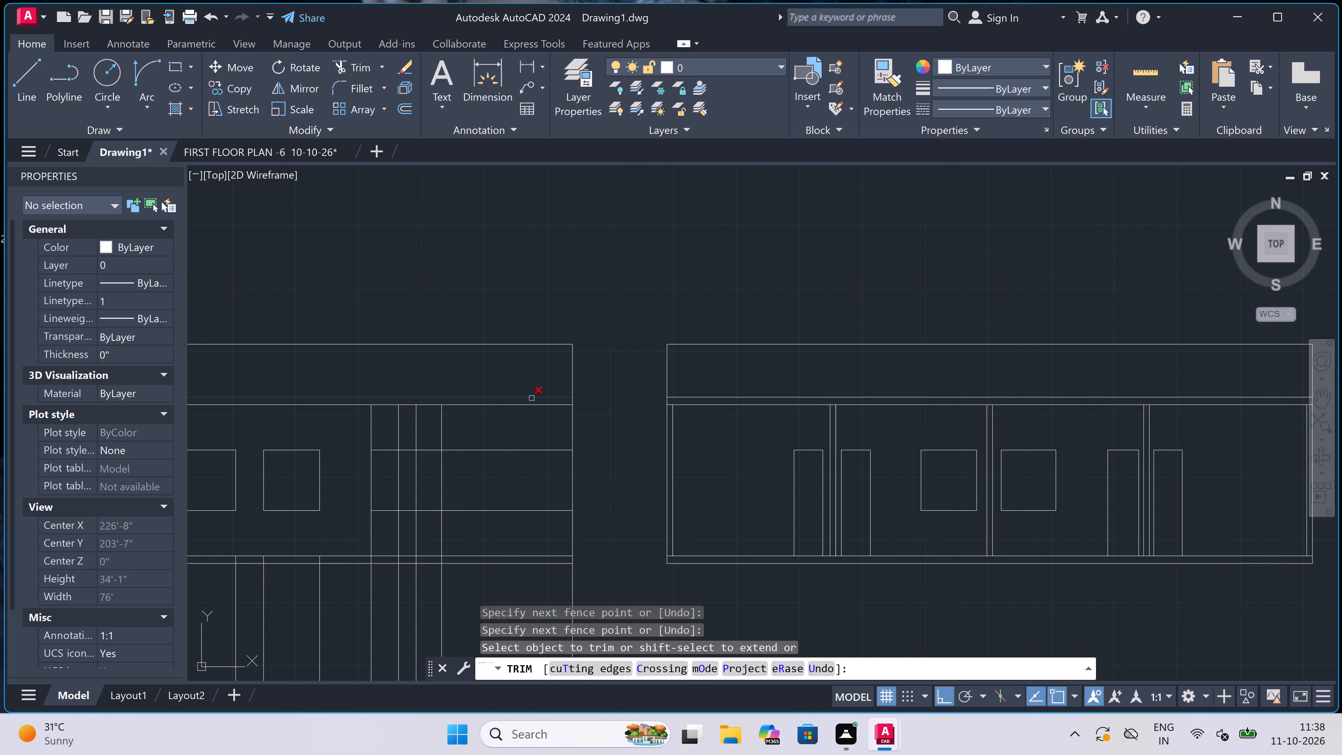
scroll(354, 413, "up", 2)
left_click(358, 431)
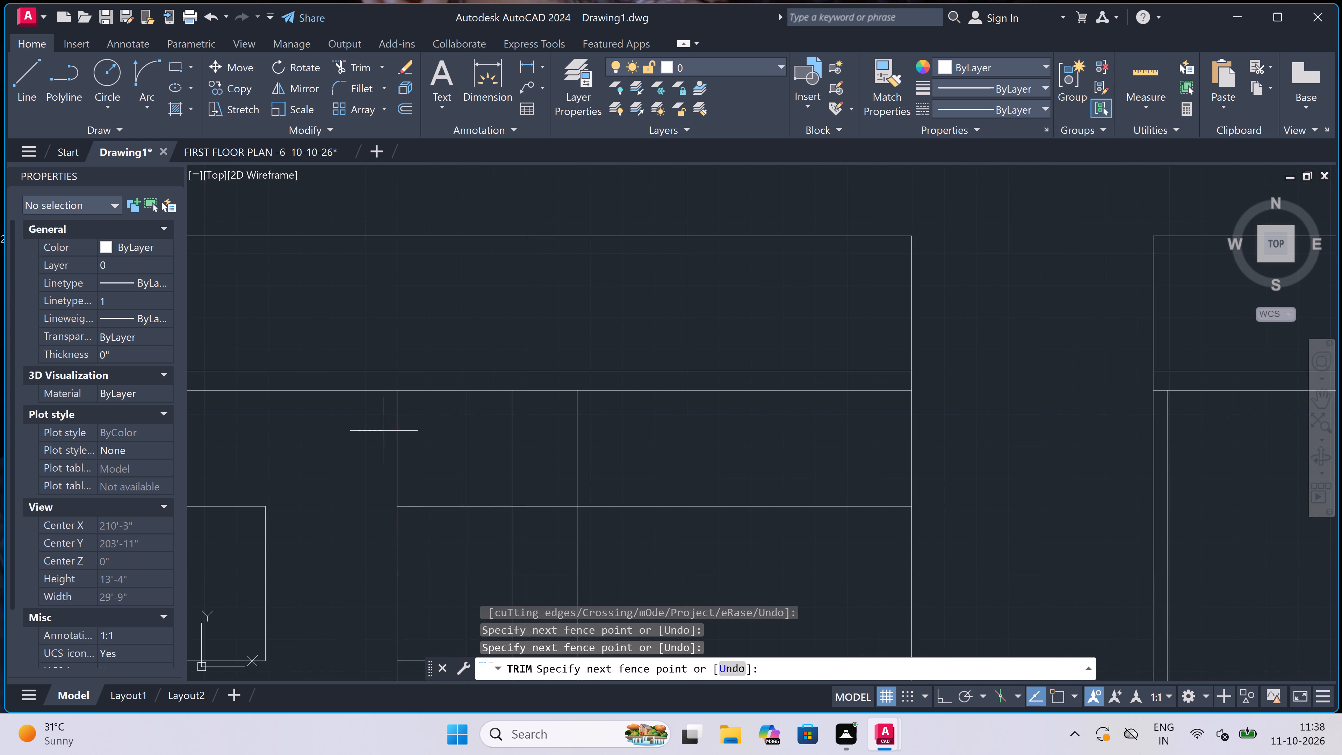
left_click(638, 436)
scroll(595, 430, "down", 3)
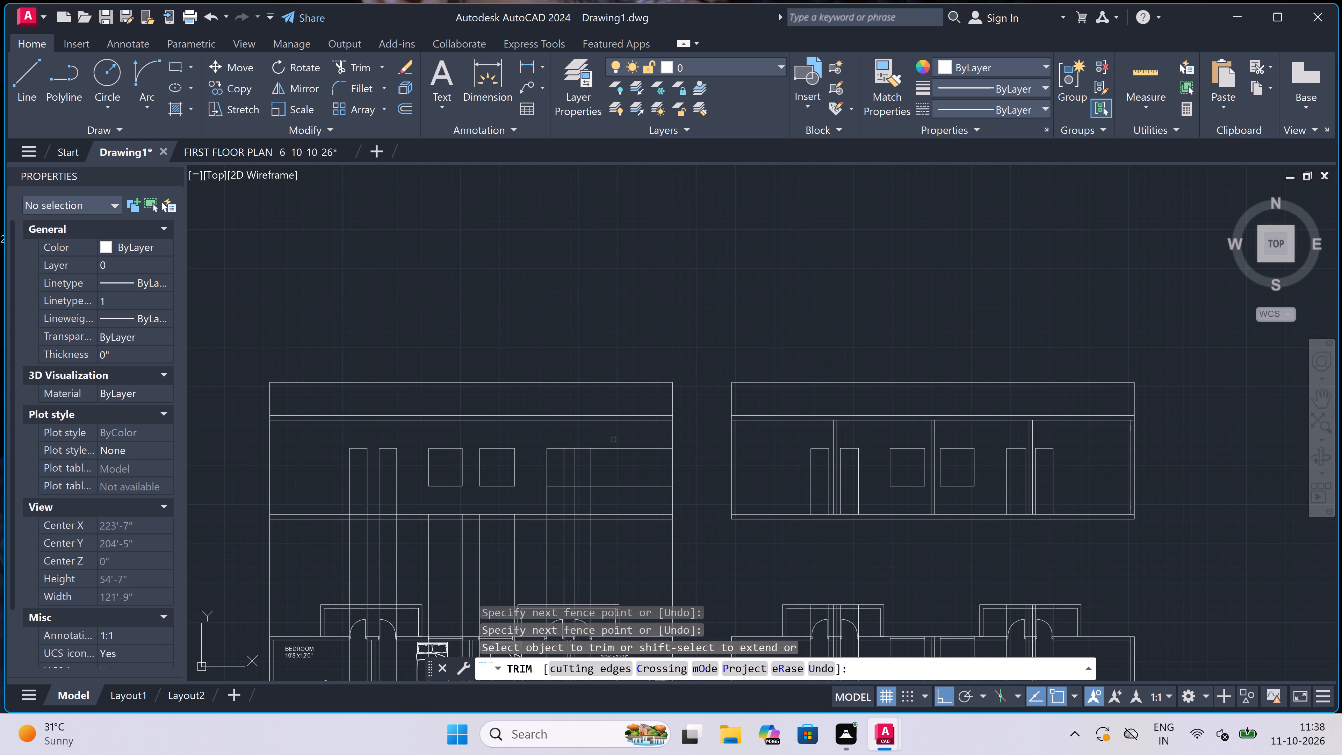
left_click(615, 440)
left_click(608, 499)
Trim the sill-level line through both east doors and the head line between them to form two separate door outlines.
scroll(554, 510, "up", 2)
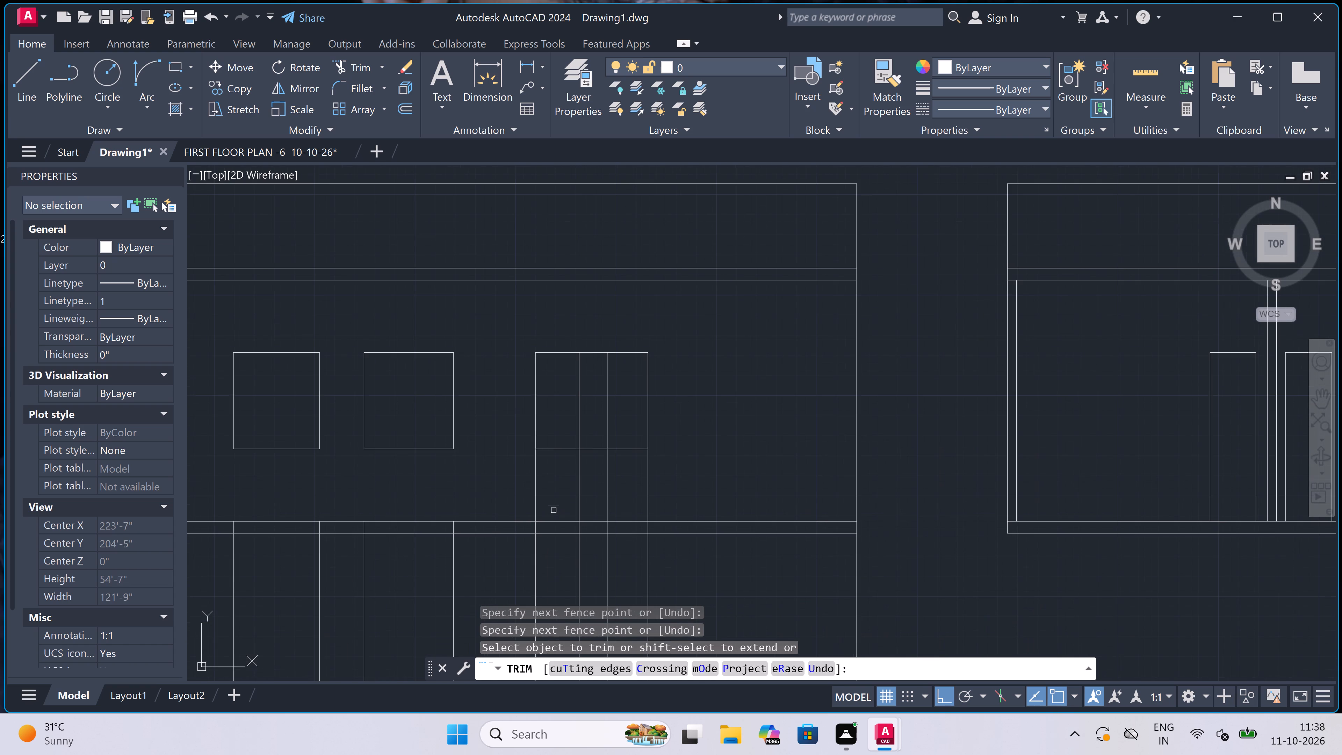
left_click(560, 487)
left_click(560, 437)
left_click(558, 483)
left_click(593, 348)
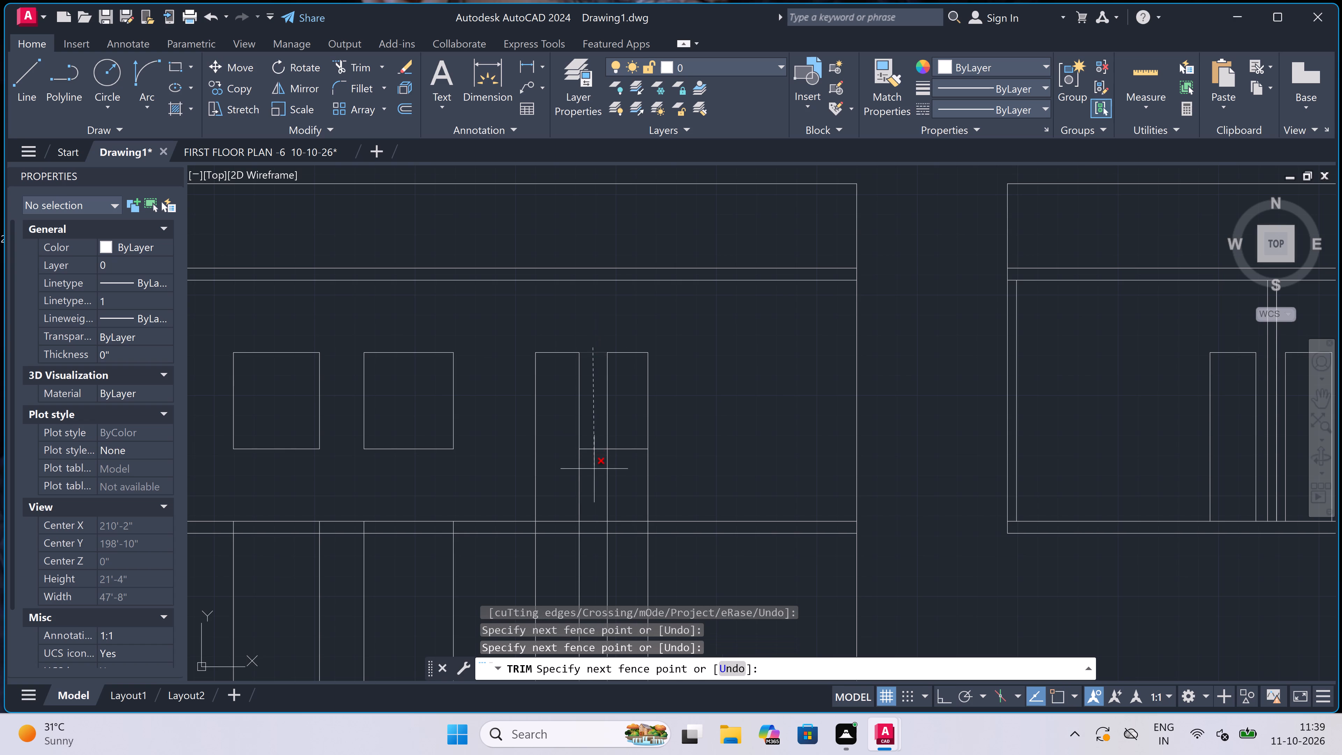
left_click(592, 488)
left_click_drag(623, 424, 623, 428)
left_click(629, 482)
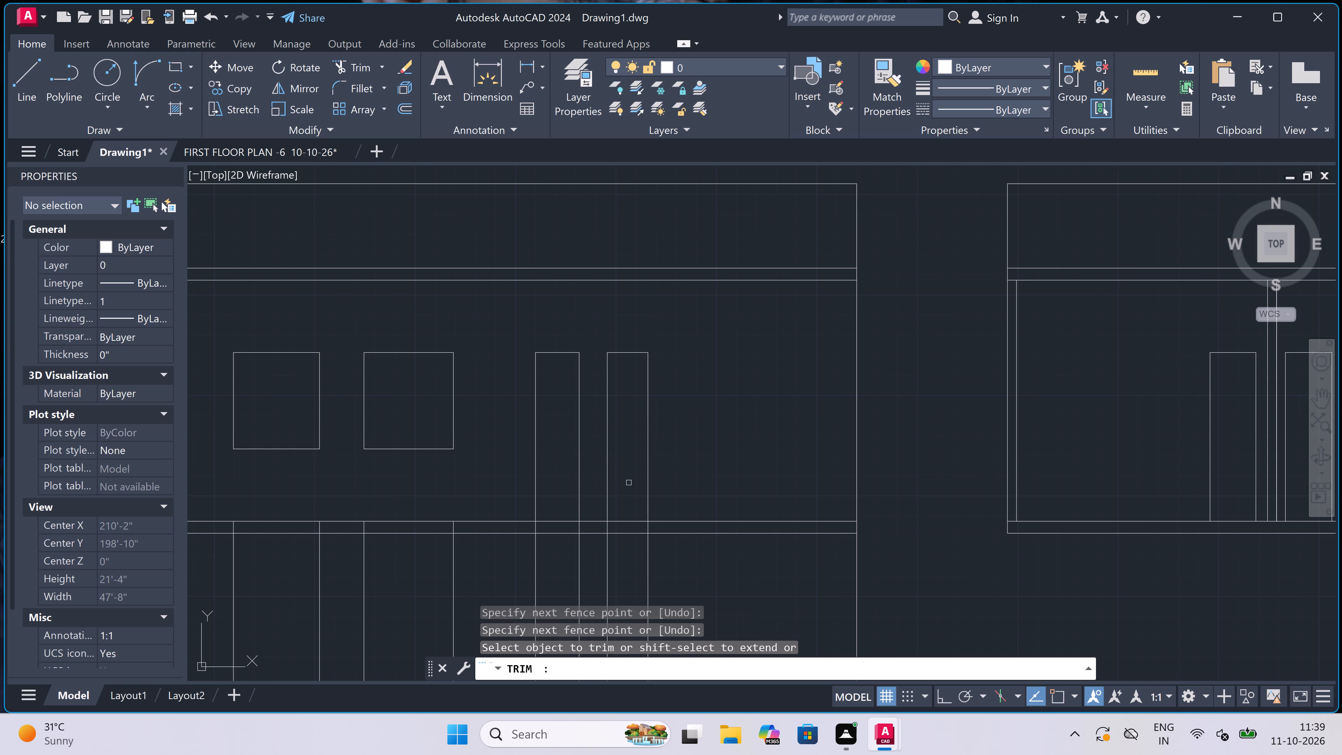
Trim all the door and window projection lines inside the elevation's bottom slab band.
scroll(625, 451, "down", 2)
scroll(641, 481, "up", 3)
left_click(642, 479)
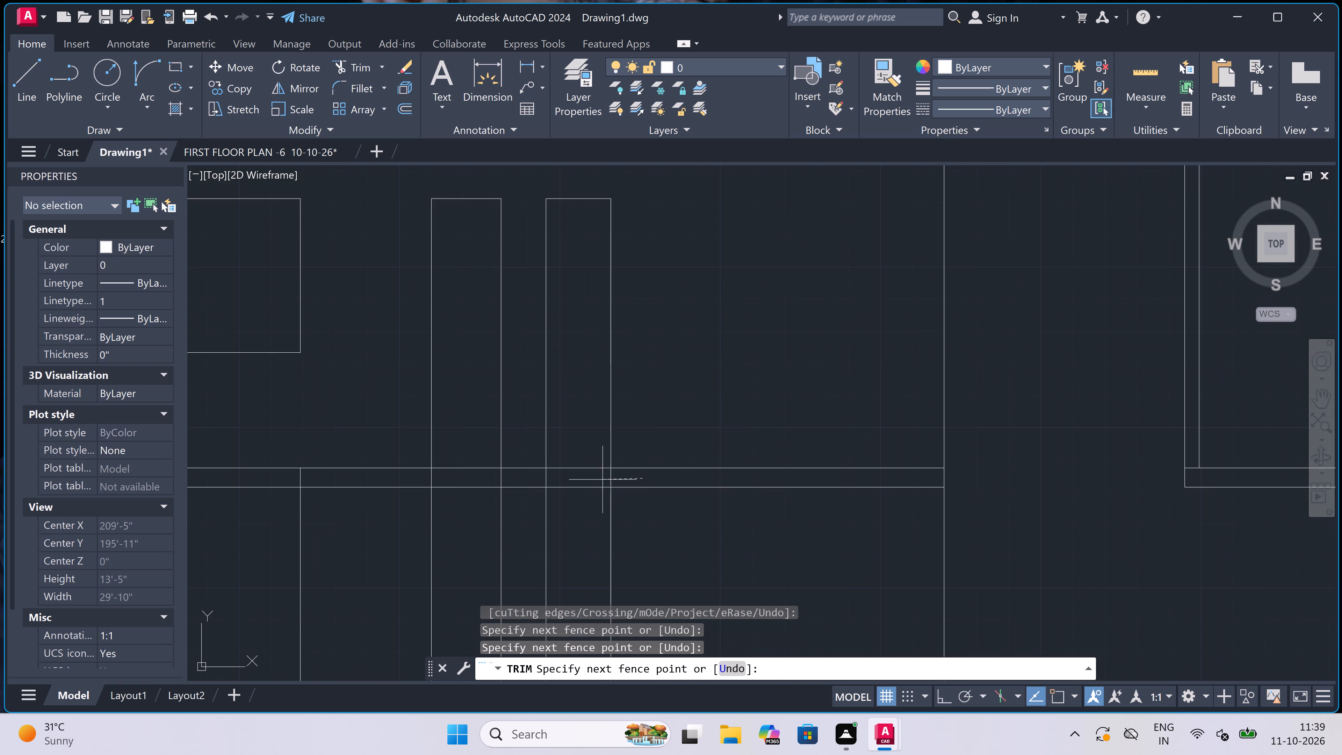
scroll(603, 480, "down", 2)
scroll(298, 482, "down", 3)
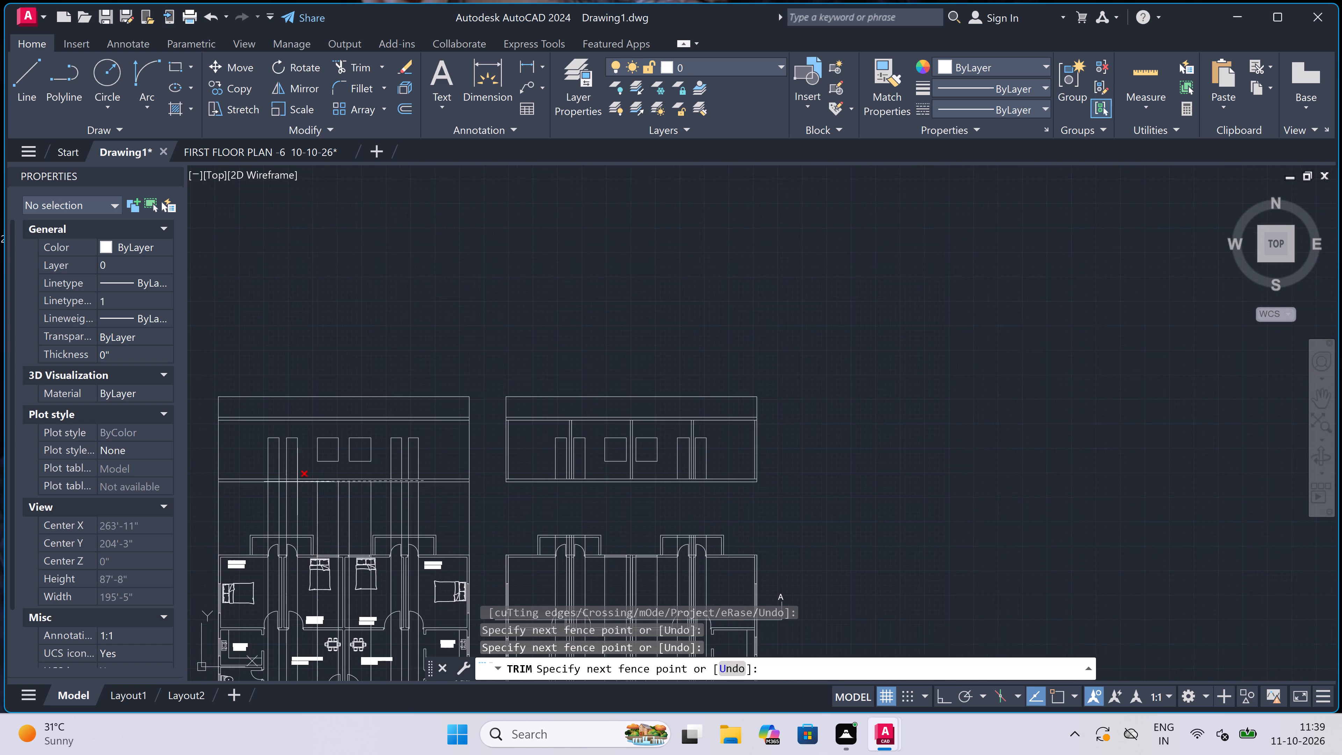
scroll(280, 480, "up", 4)
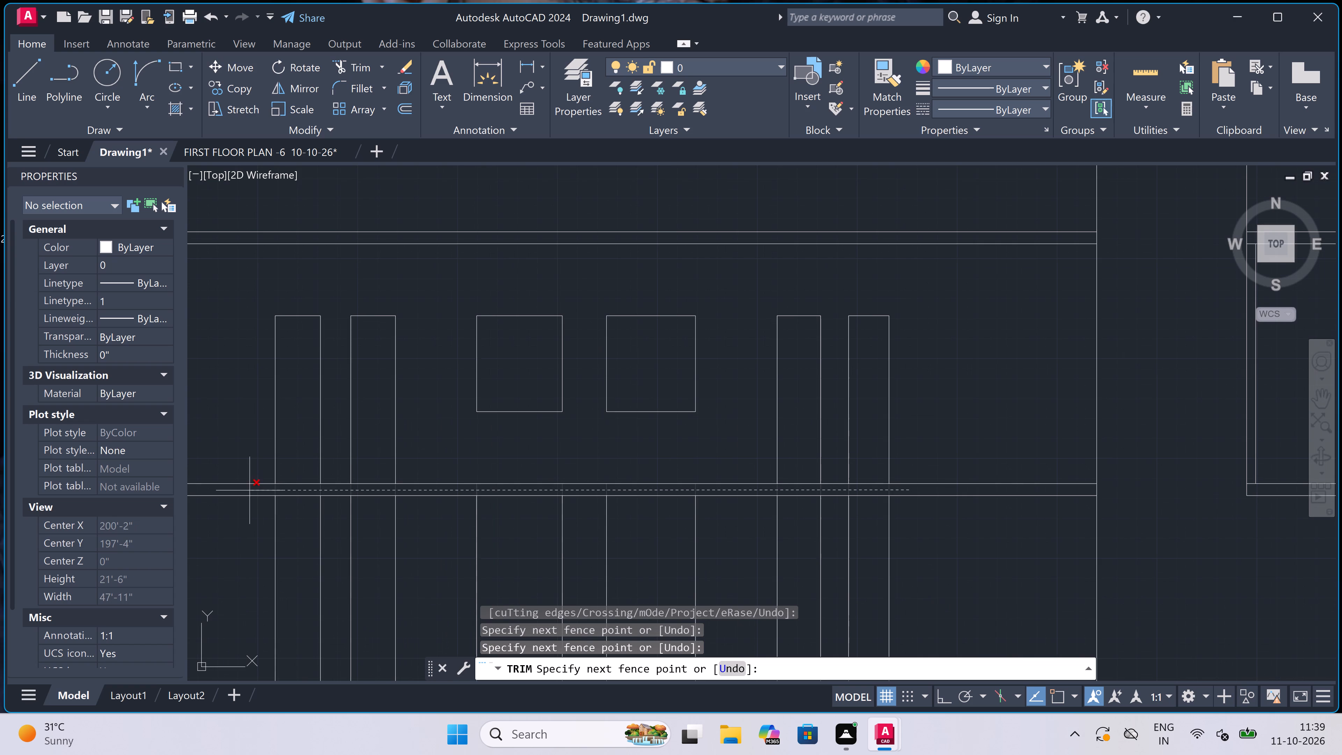
scroll(251, 491, "up", 1)
left_click(251, 491)
Trim all the vertical projection lines between the elevation's bottom slab and the furnished plan below it, and end trimming.
scroll(253, 491, "down", 6)
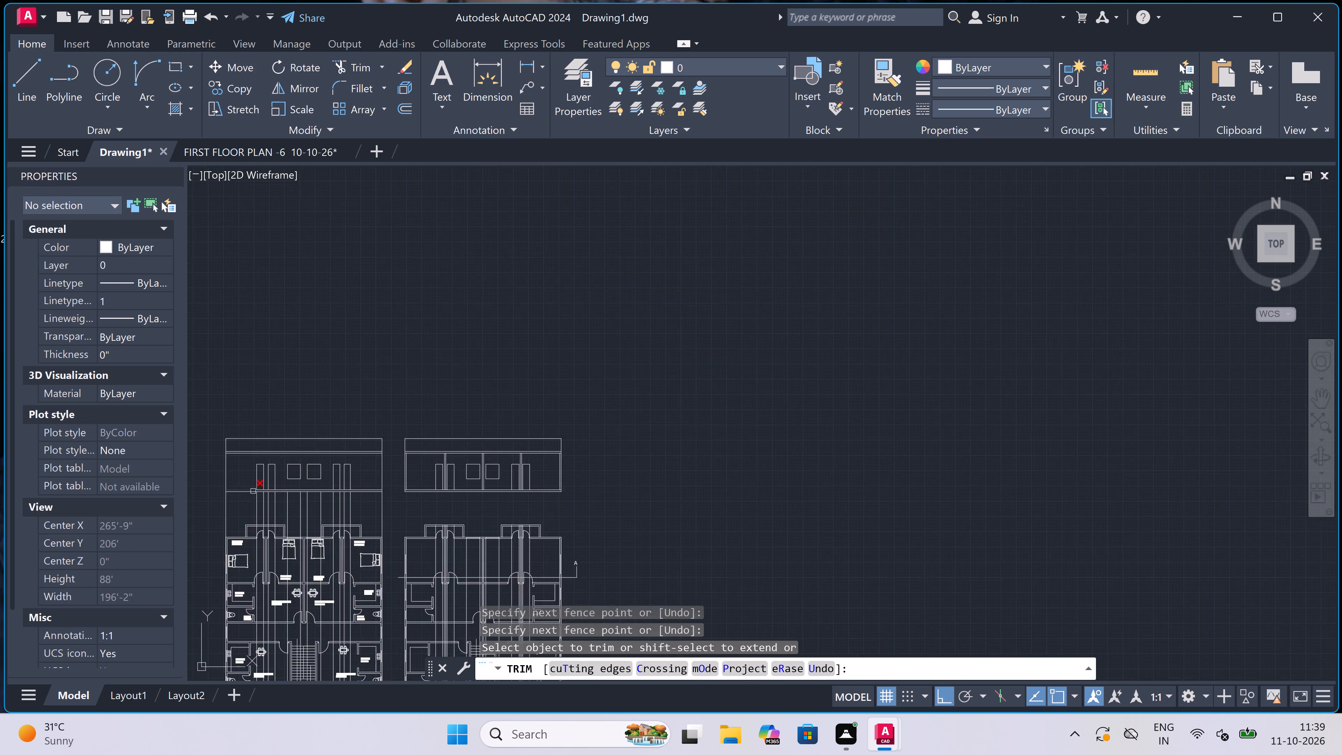
scroll(248, 494, "up", 3)
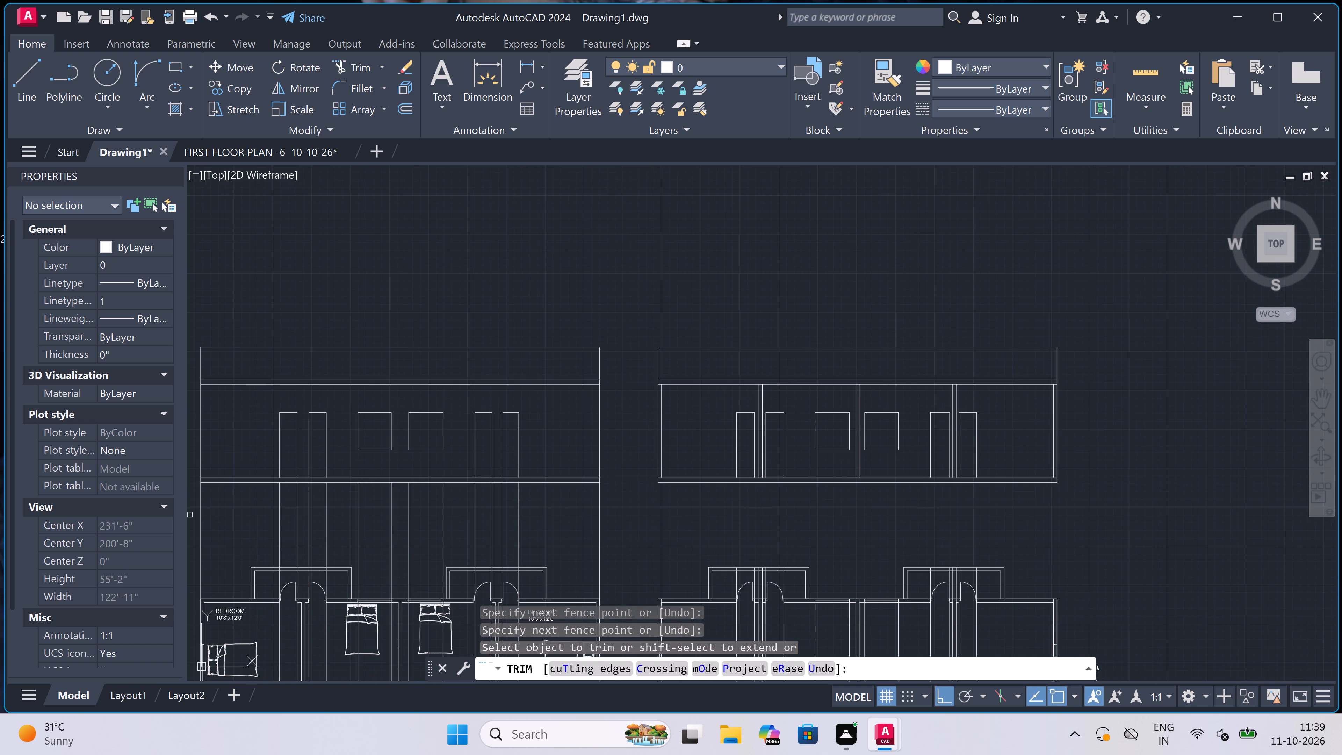
left_click(190, 515)
left_click(630, 520)
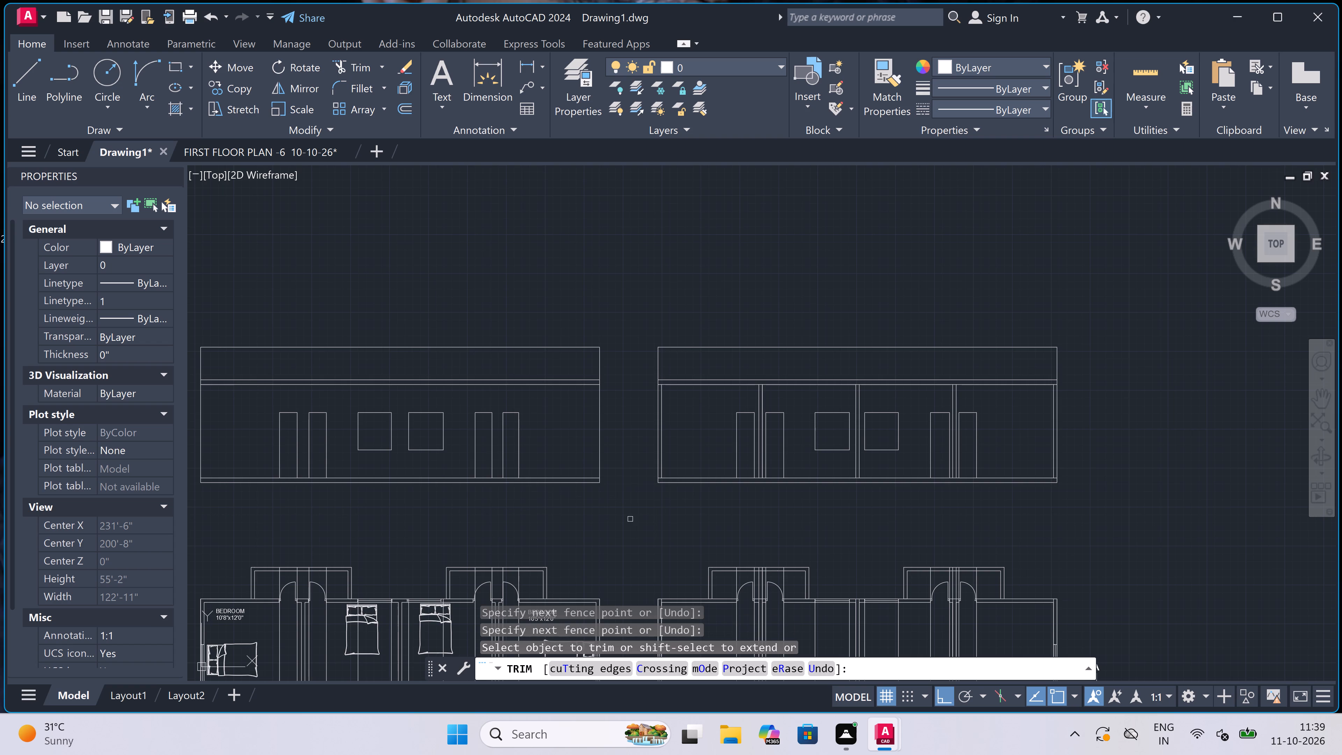
key("Escape")
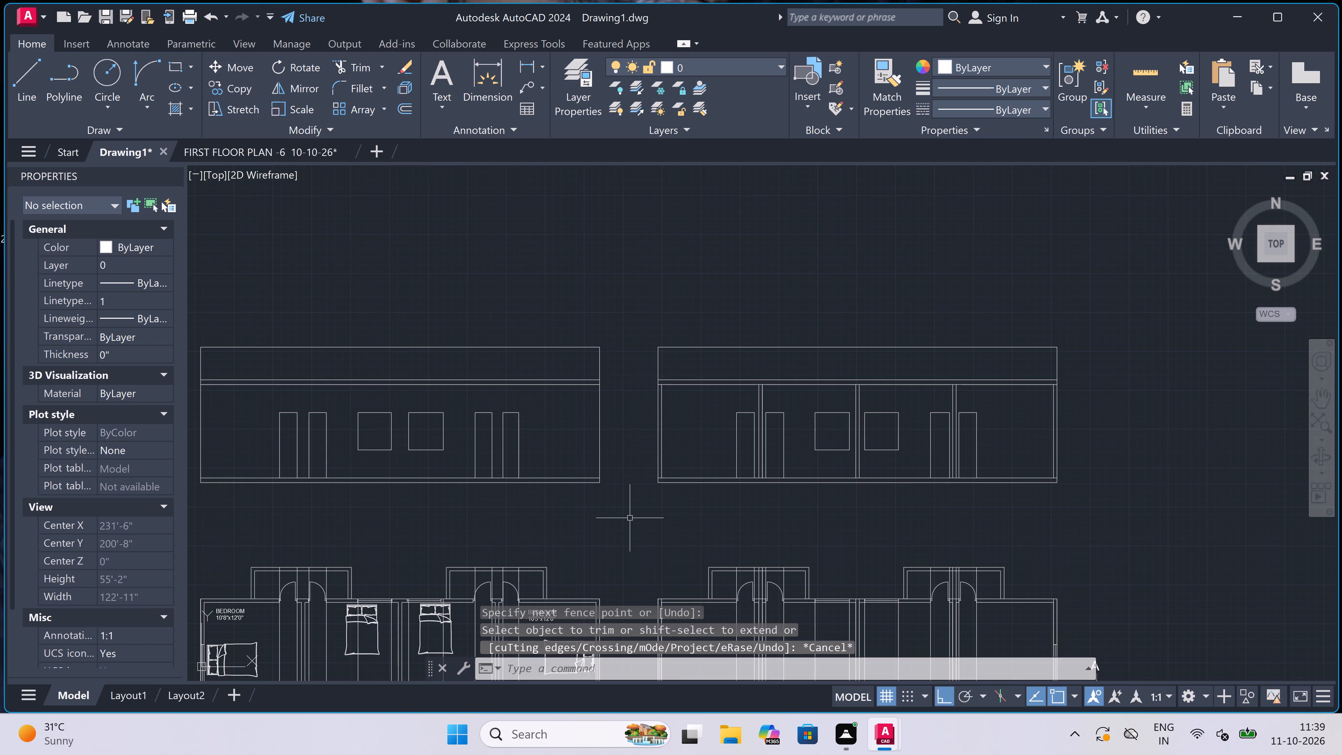
Erase all the leftover vertical projection lines extending below both plans.
scroll(642, 428, "down", 5)
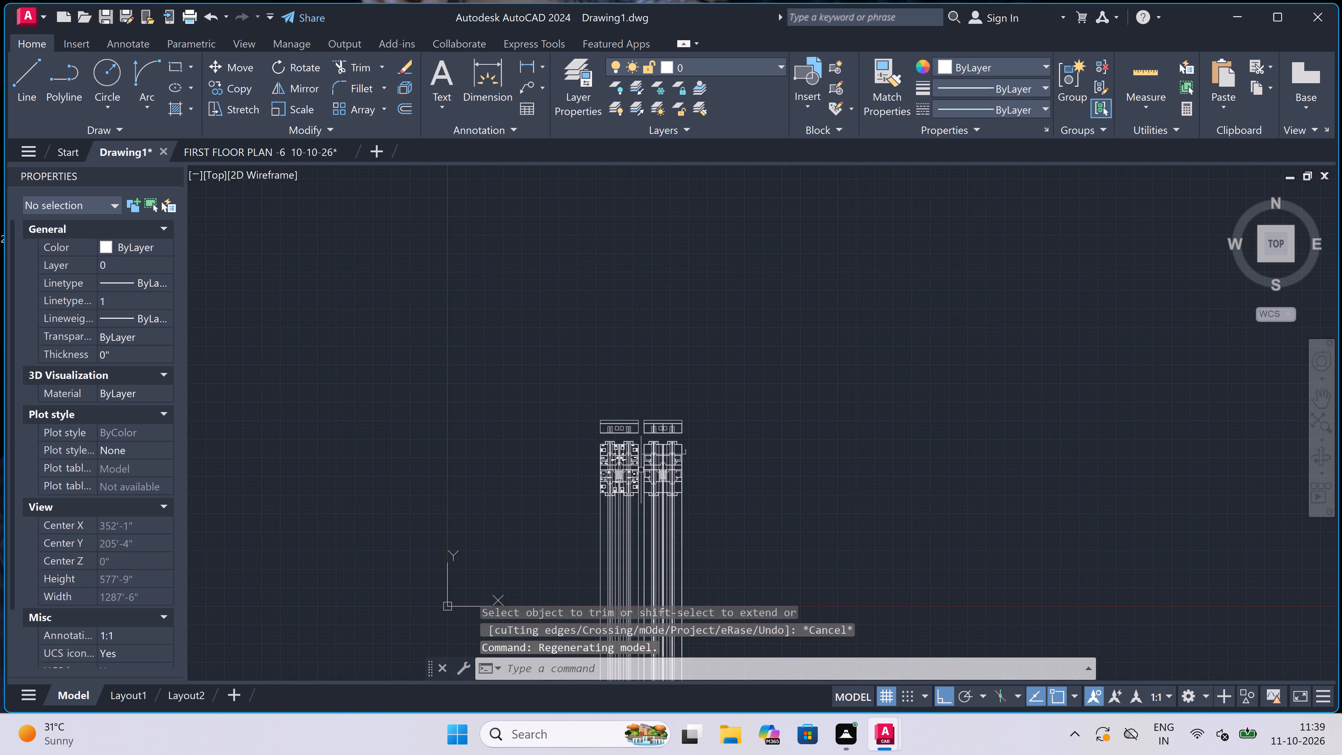
scroll(644, 495, "up", 4)
scroll(643, 366, "down", 4)
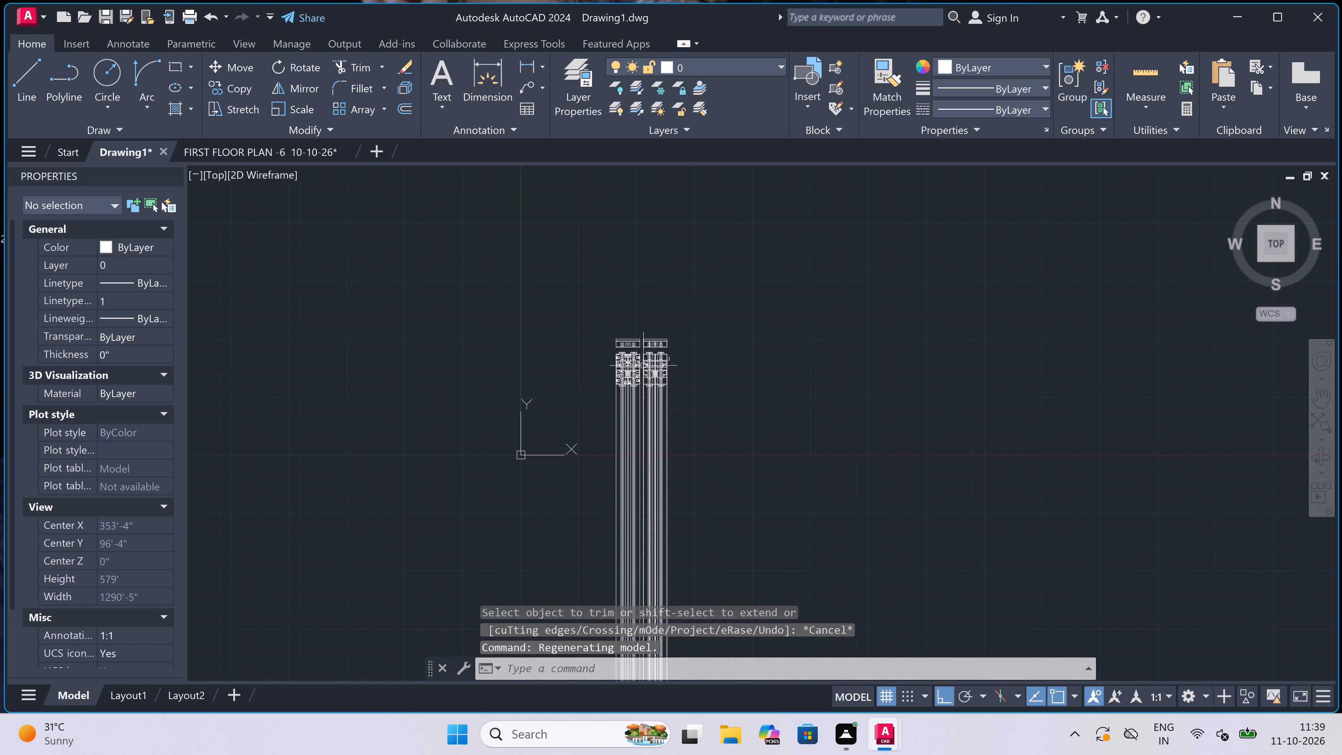
scroll(650, 450, "up", 3)
scroll(649, 429, "down", 2)
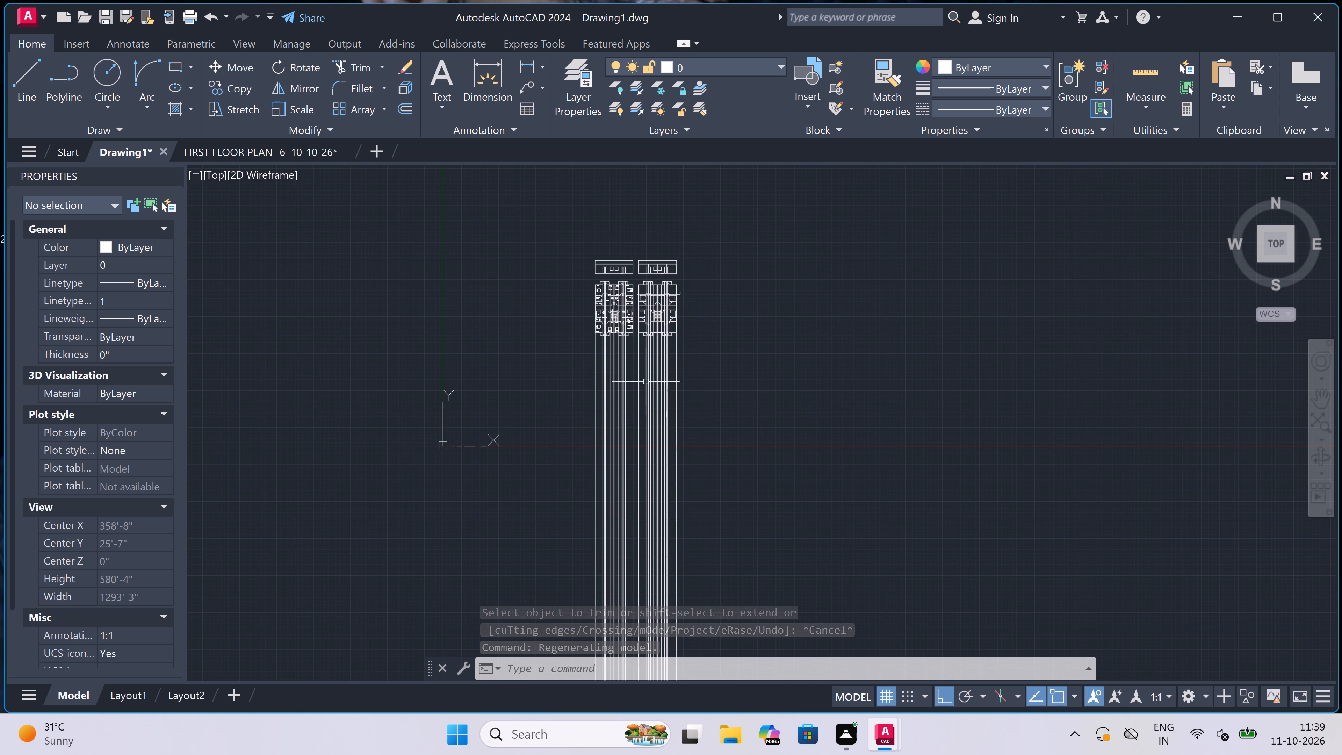
scroll(646, 369, "up", 3)
left_click(809, 366)
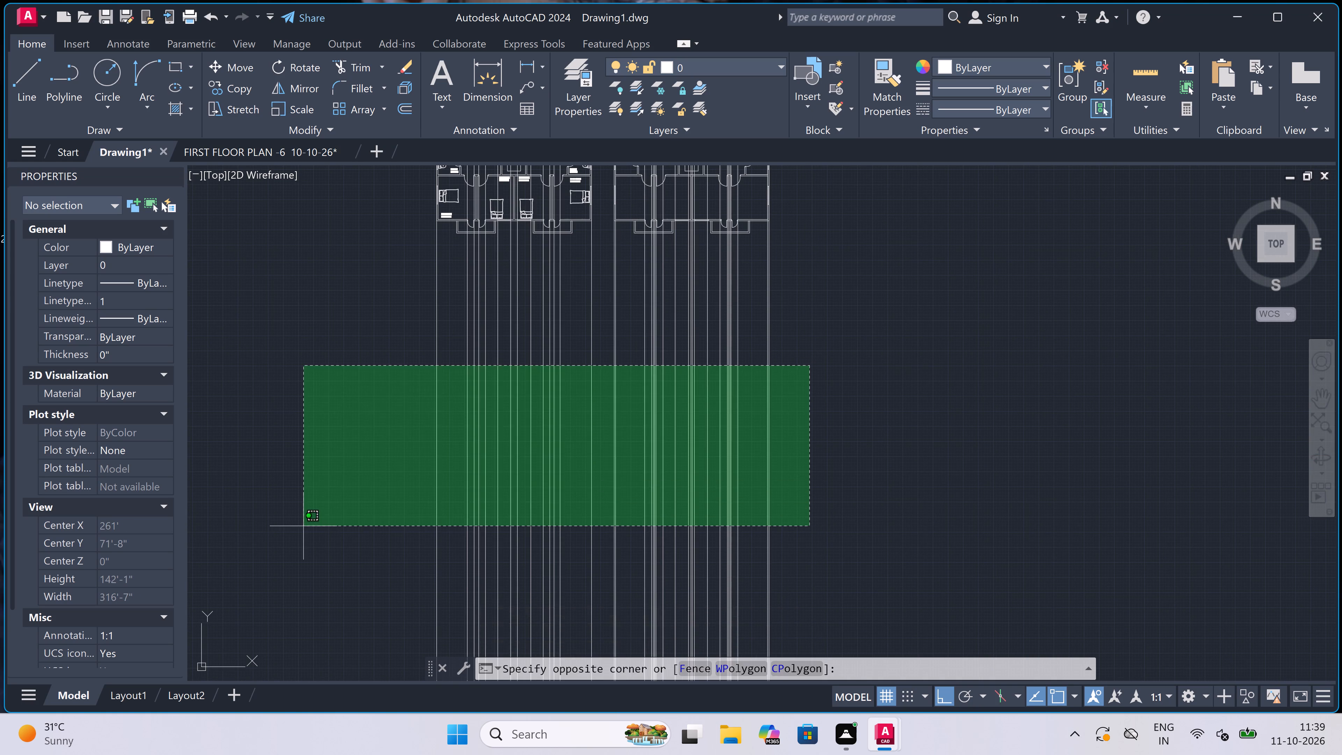
left_click(303, 526)
key("Delete")
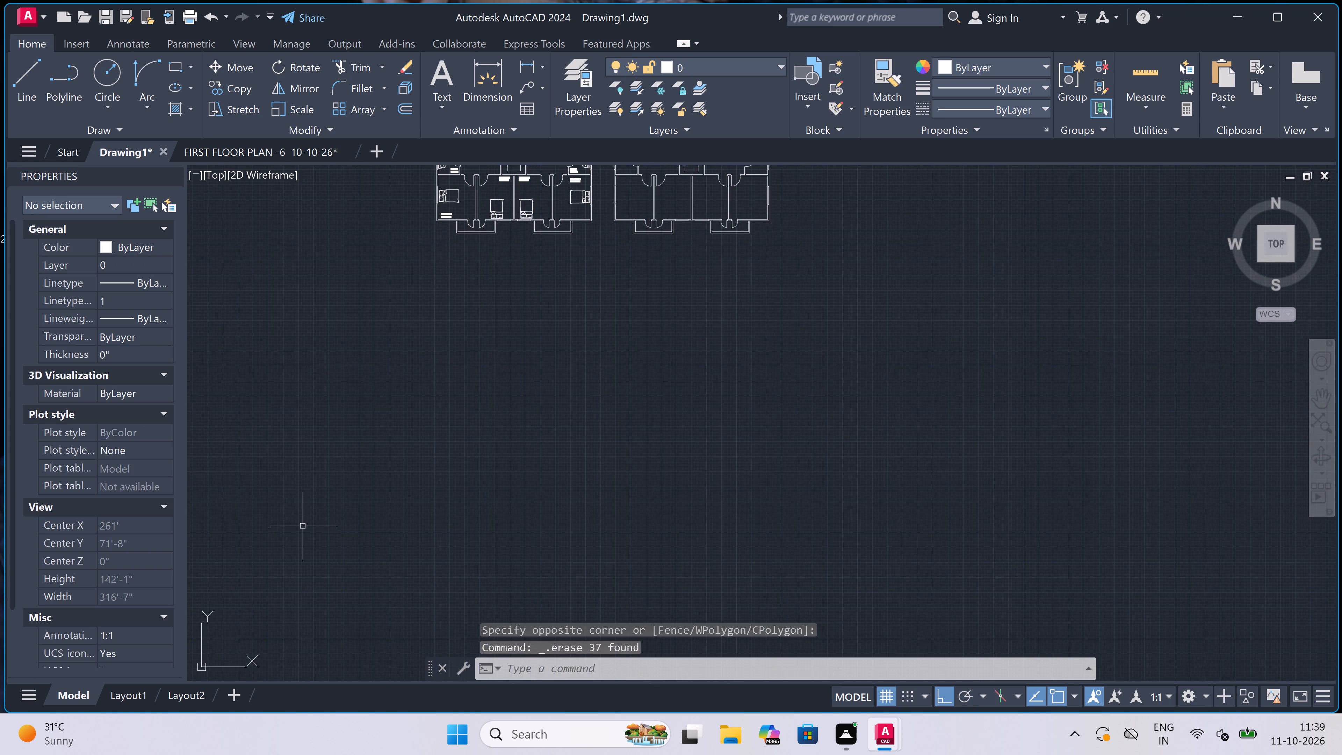
Draw vertical construction lines through the midpoints of the walls between the paired balcony doors on the furnished plan's south side.
scroll(303, 526, "down", 2)
scroll(340, 420, "up", 3)
scroll(497, 363, "up", 2)
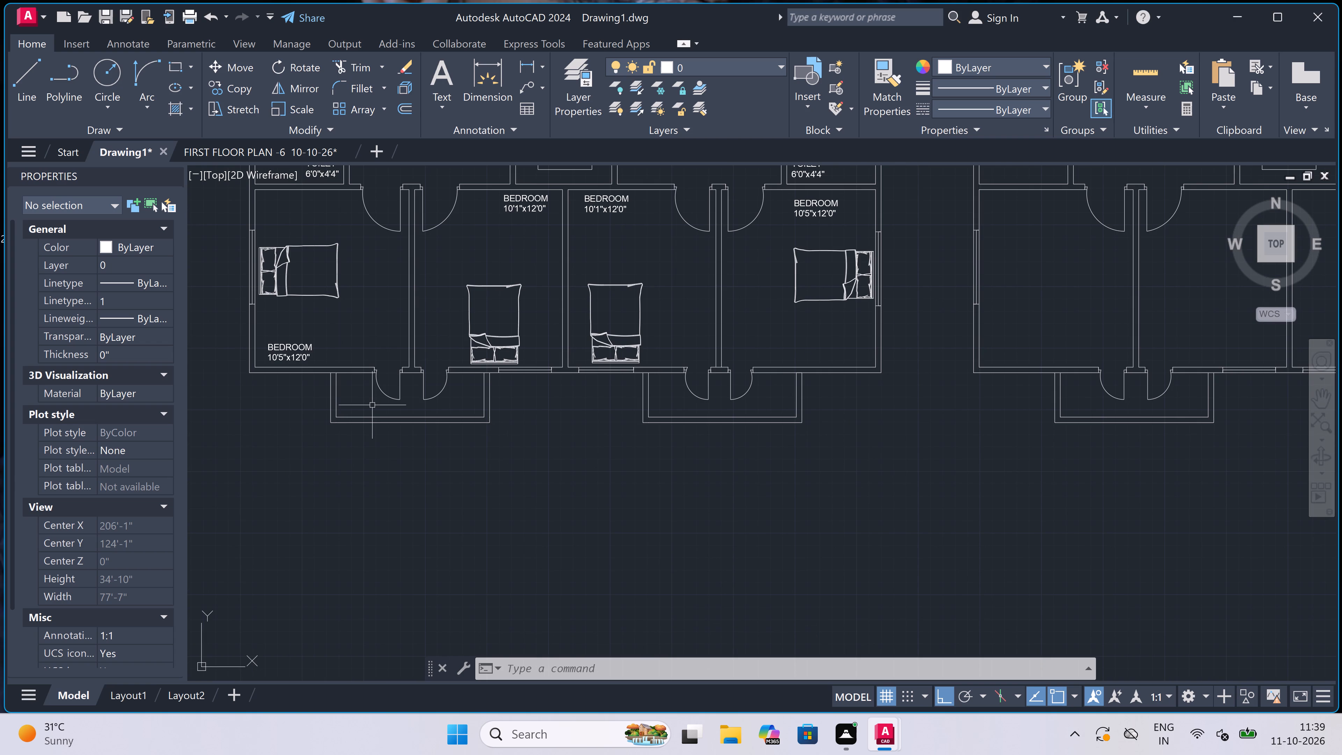
key("x")
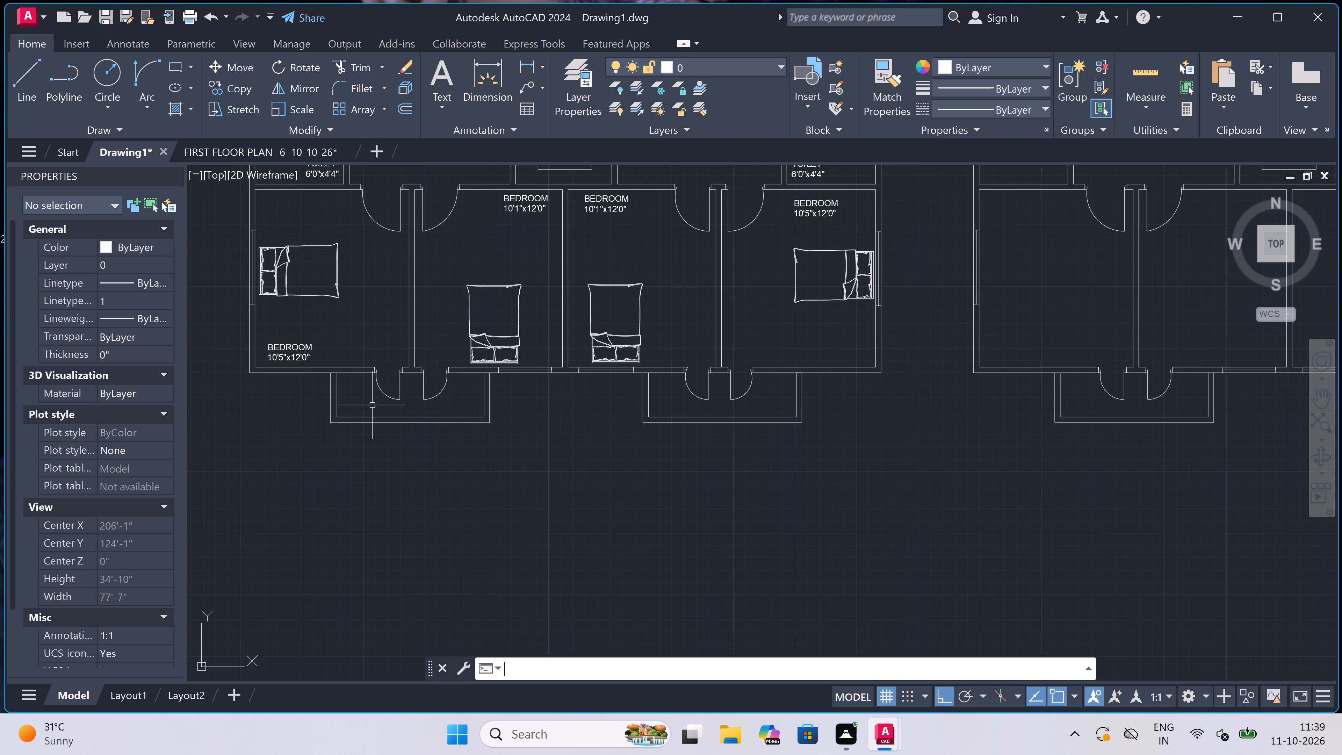
type("l")
key("space")
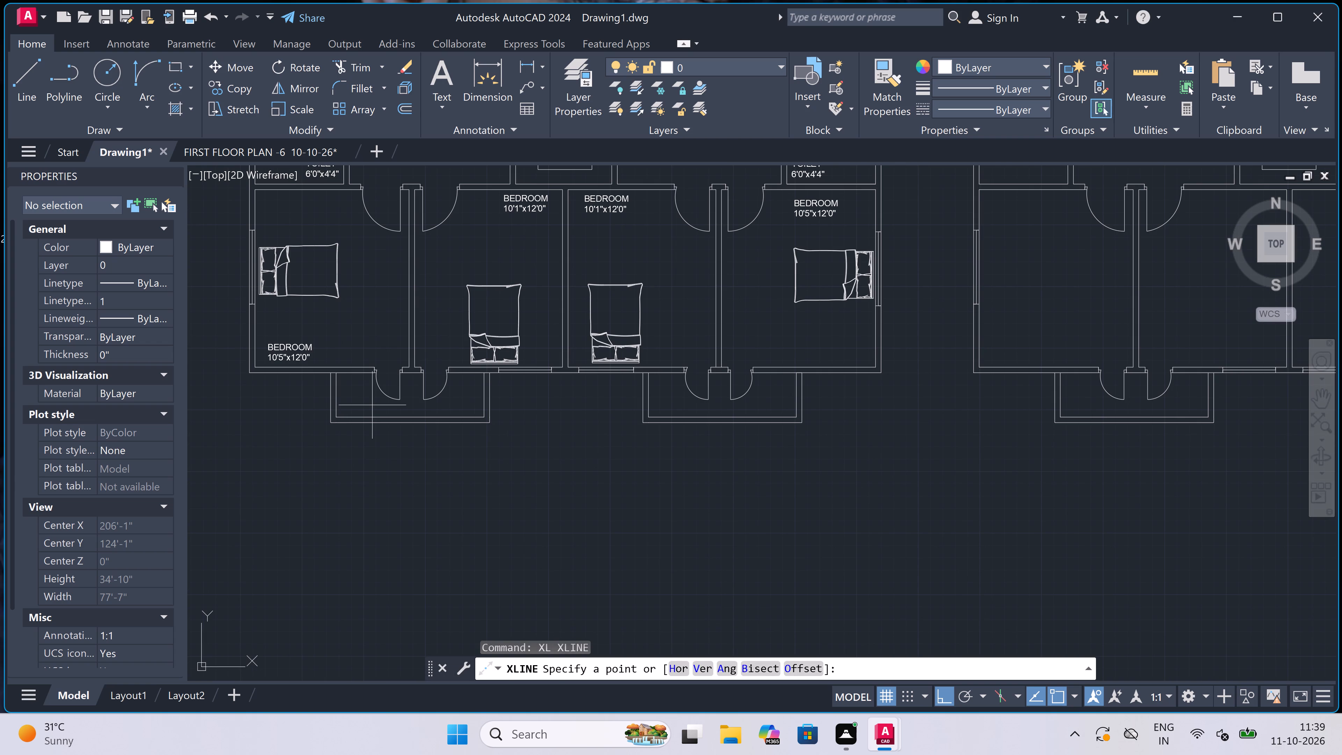
left_click(701, 666)
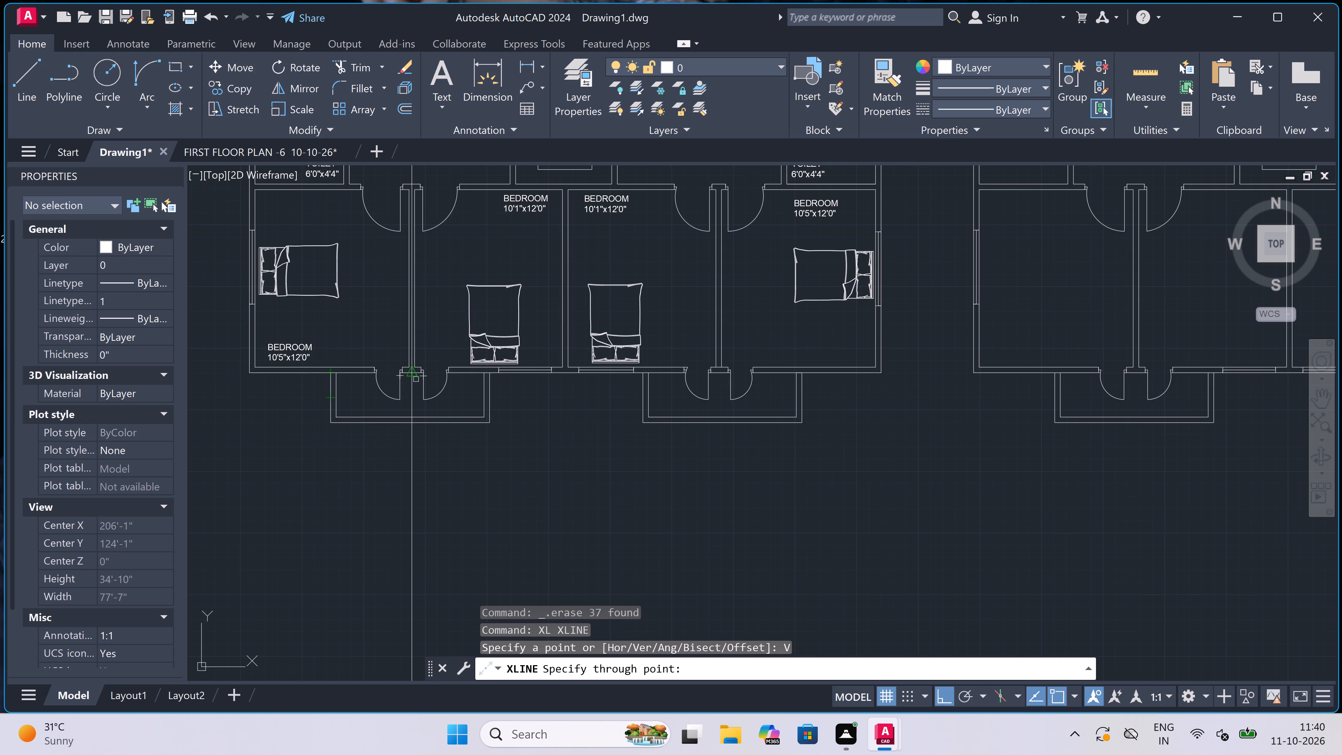
scroll(400, 385, "up", 2)
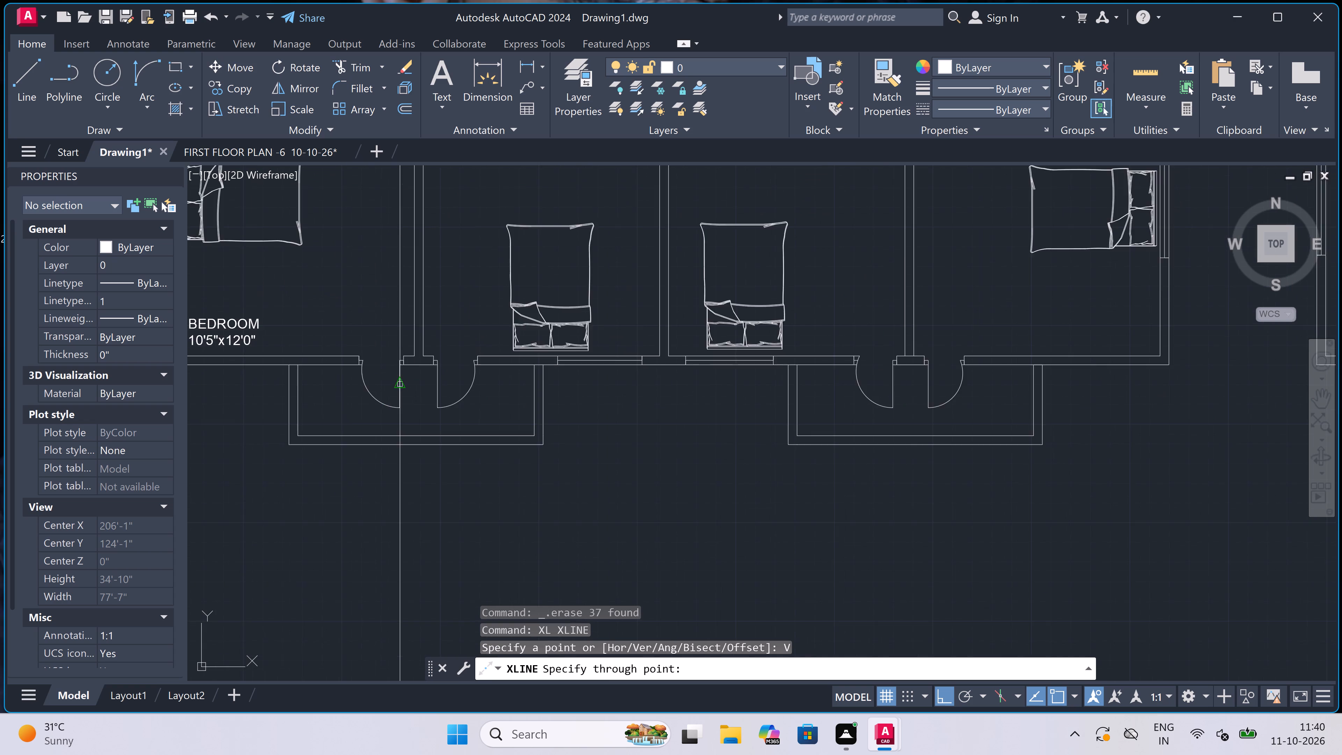
scroll(410, 371, "up", 1)
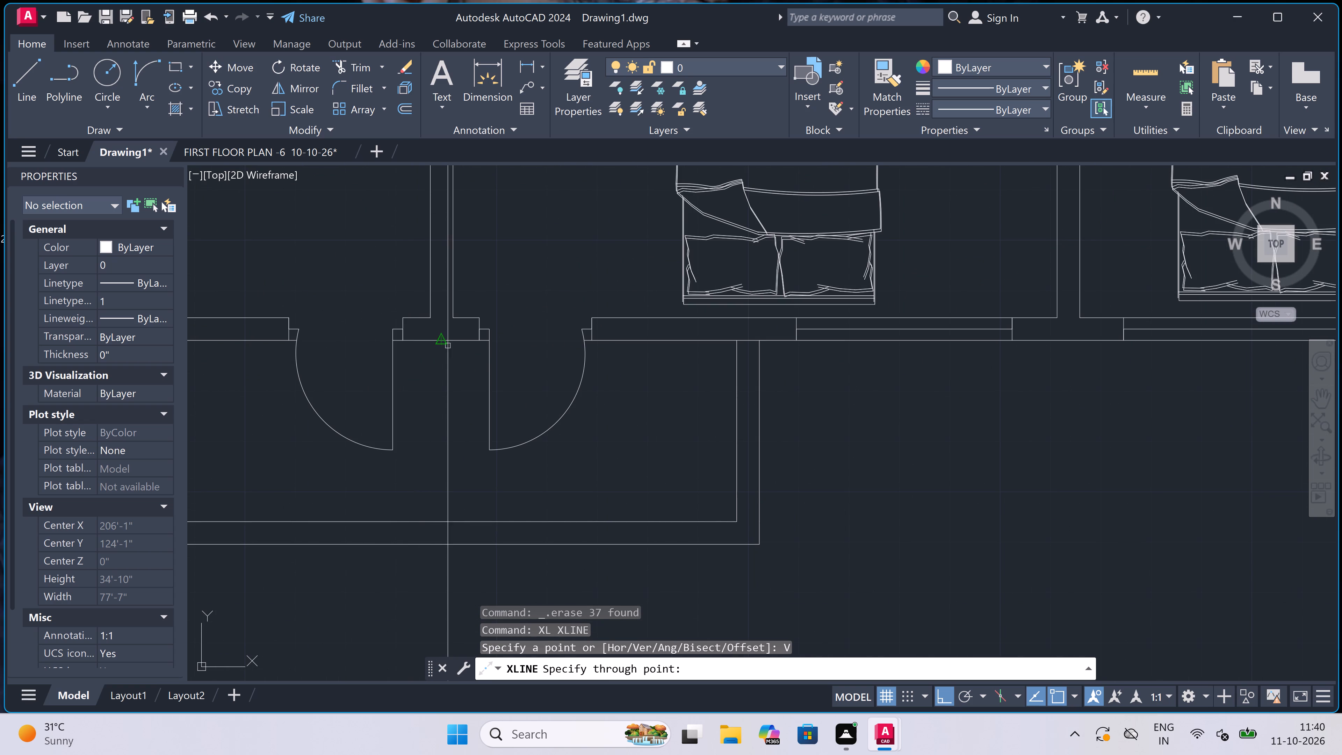
left_click(447, 344)
scroll(379, 364, "down", 5)
scroll(540, 361, "up", 1)
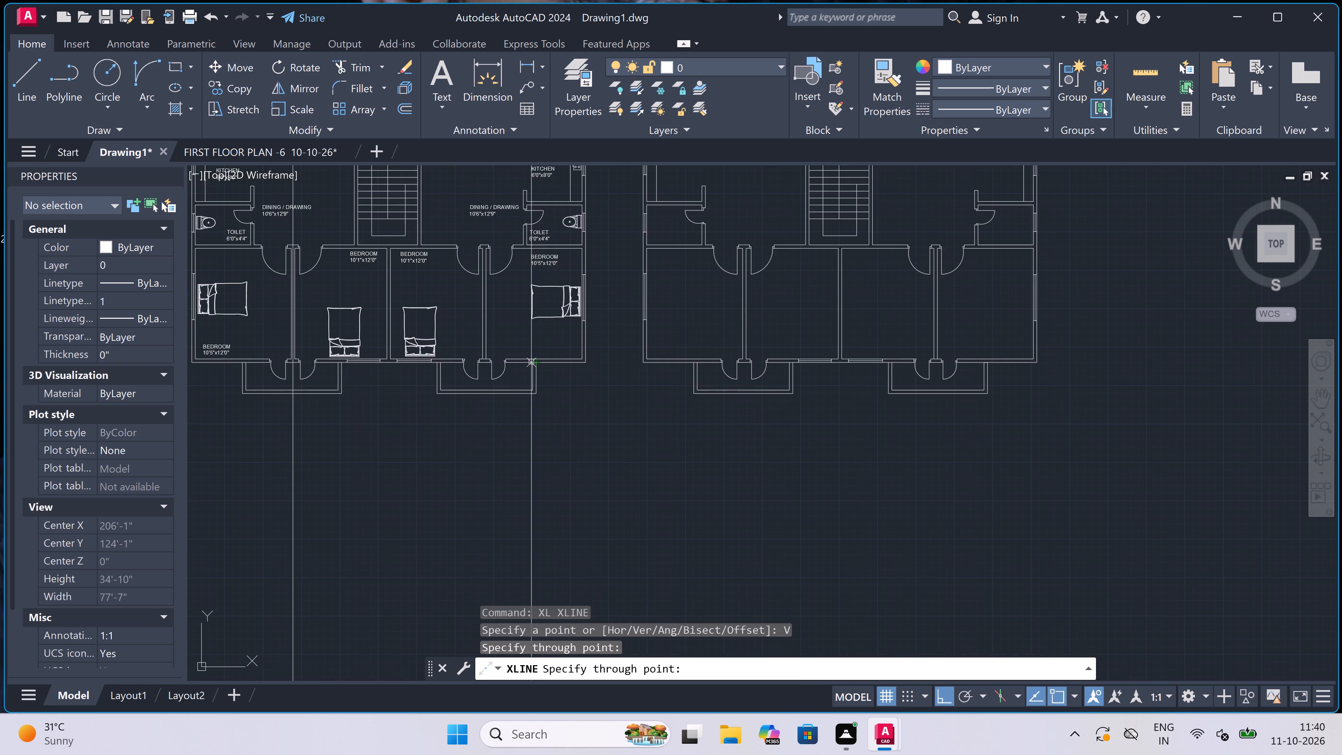
scroll(488, 366, "up", 2)
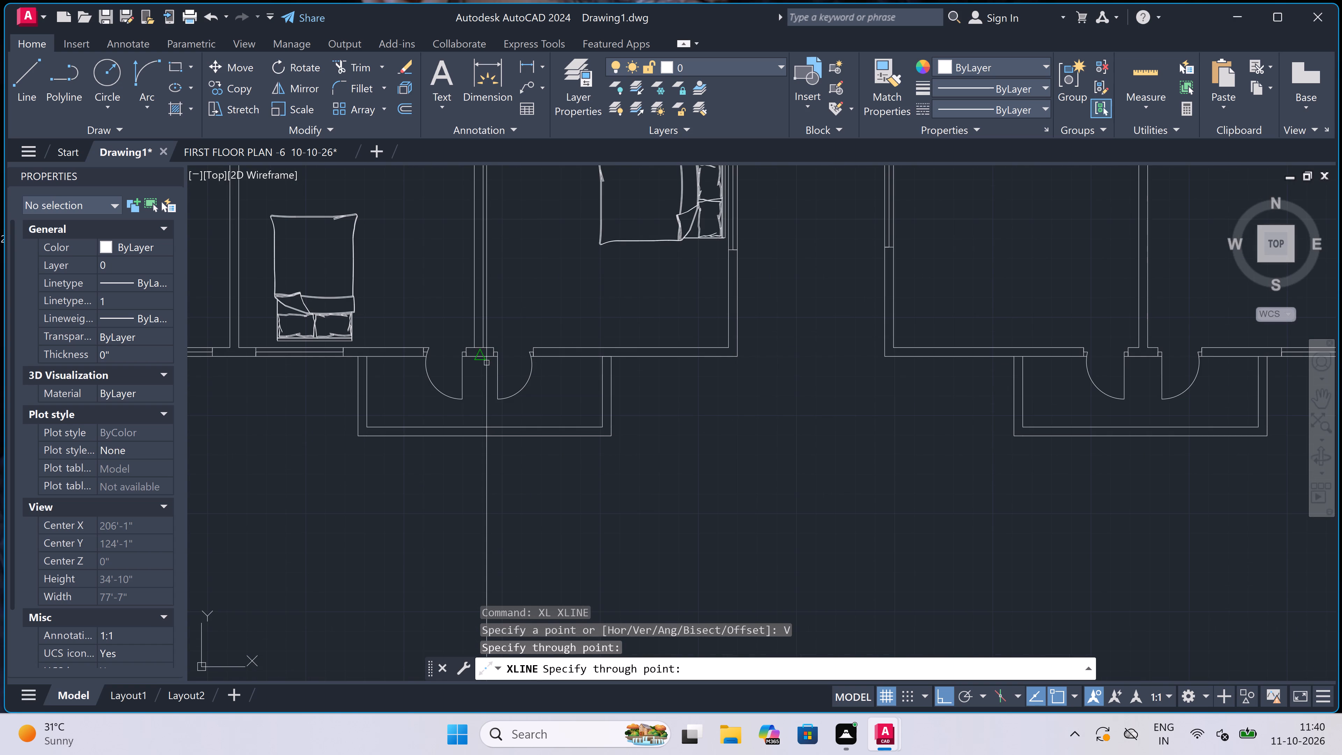
left_click(482, 354)
Add a vertical construction line through the furnished plan's central wall between the two middle south bedrooms, and end the command.
scroll(419, 409, "down", 5)
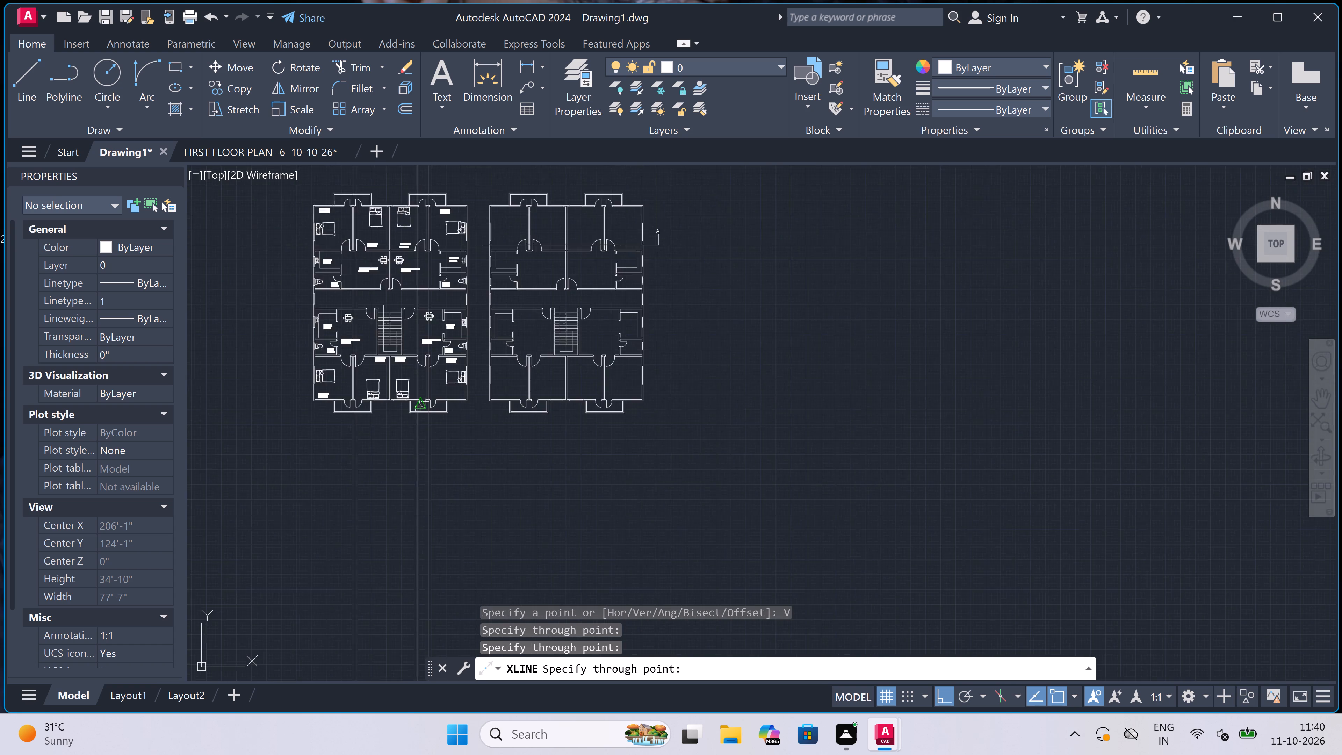
scroll(418, 409, "down", 1)
scroll(414, 332, "up", 4)
scroll(413, 332, "down", 3)
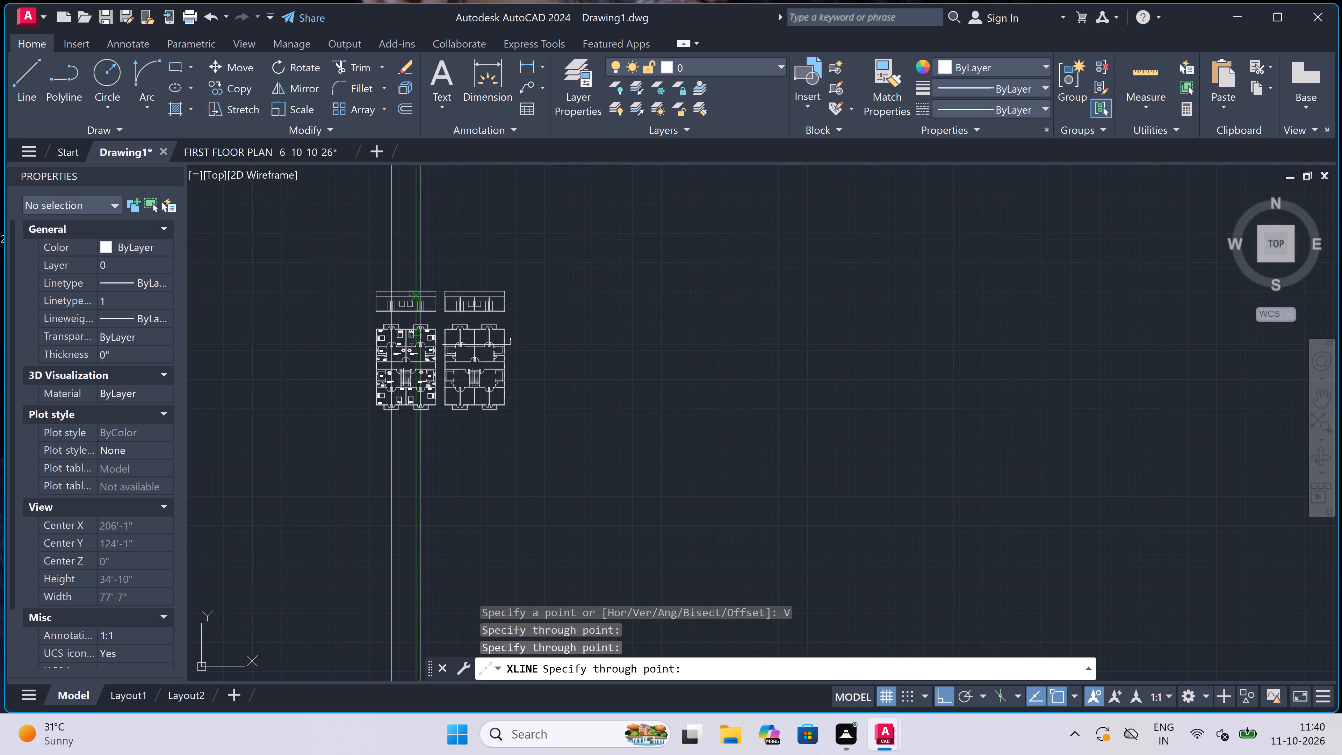
scroll(406, 281, "up", 5)
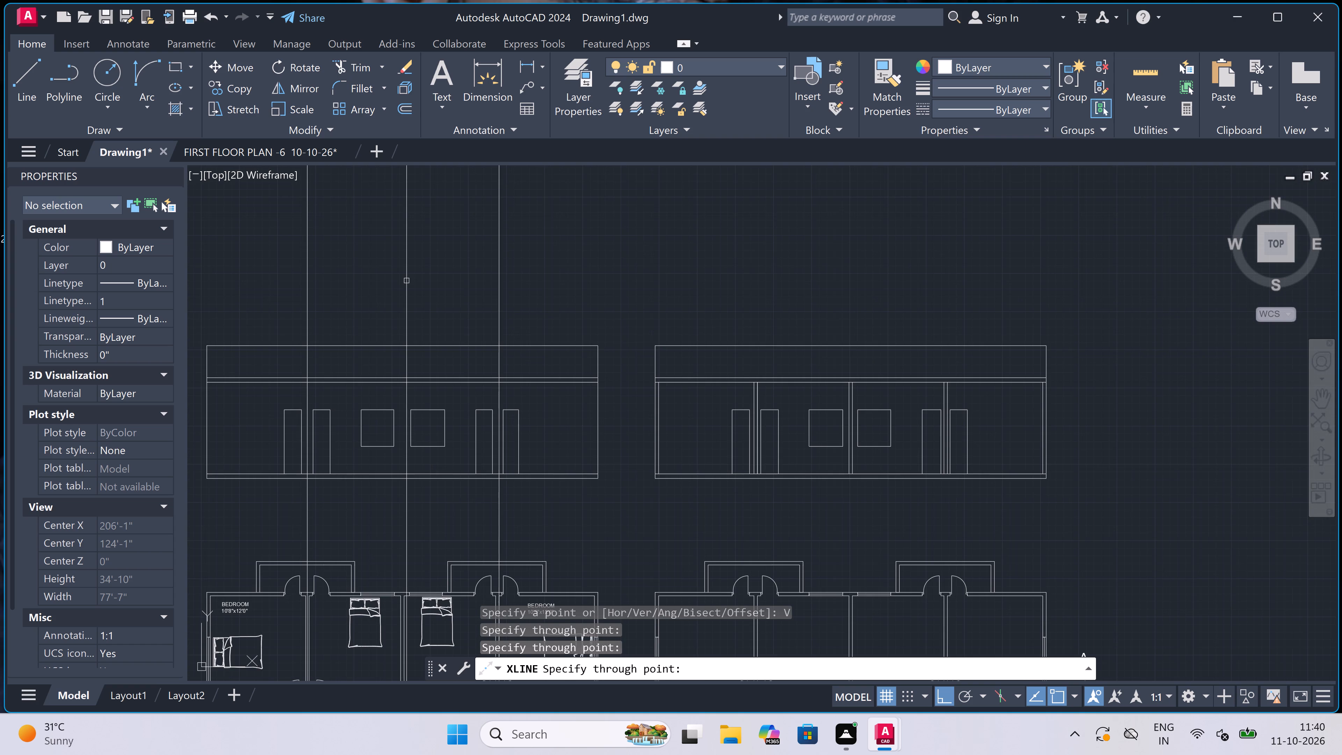
scroll(406, 281, "down", 5)
scroll(405, 362, "up", 5)
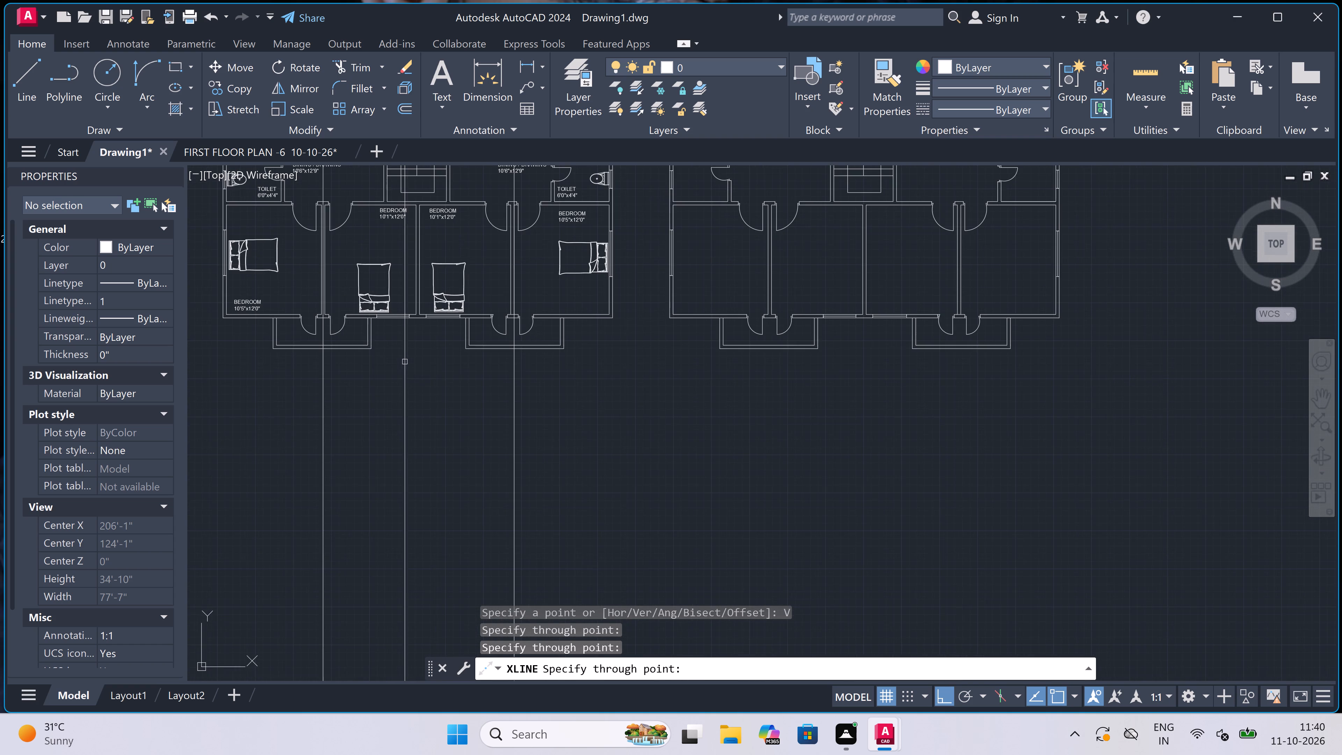
scroll(412, 313, "up", 4)
scroll(435, 332, "up", 1)
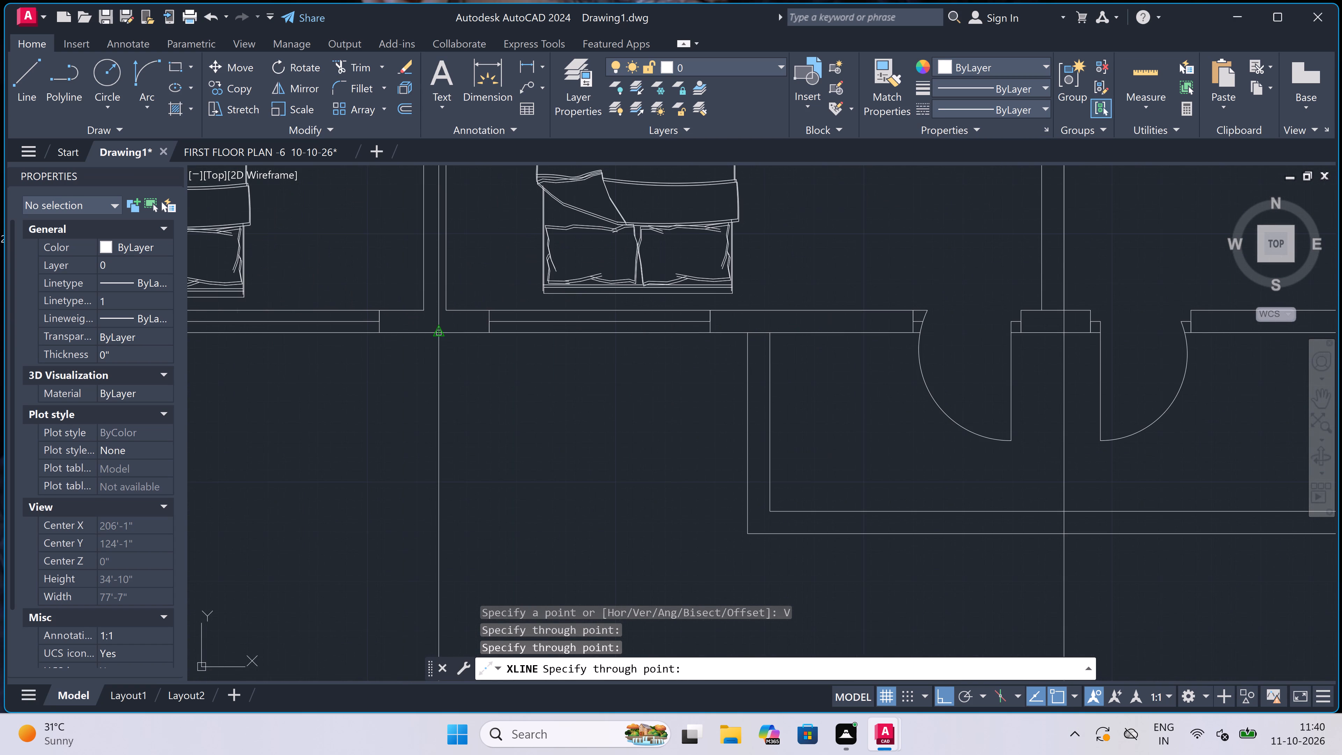
left_click(433, 331)
scroll(425, 486, "down", 5)
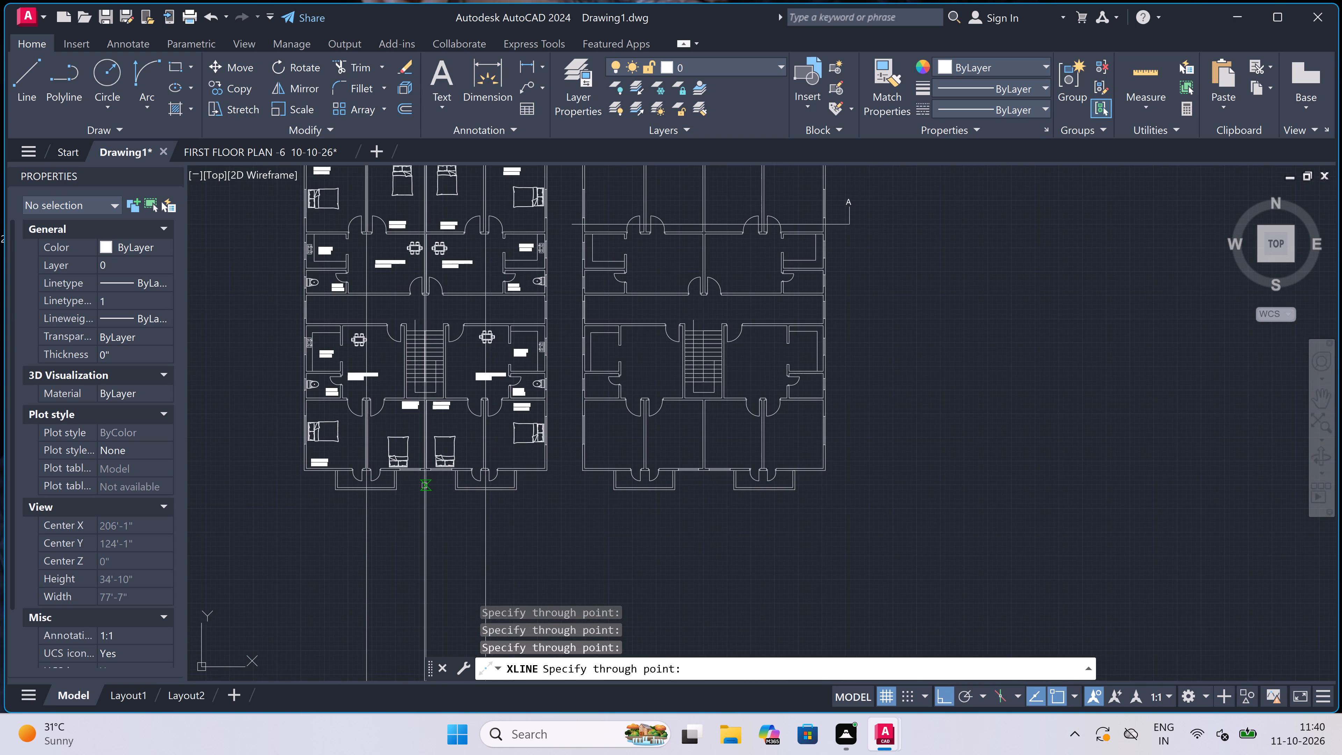
scroll(424, 486, "down", 3)
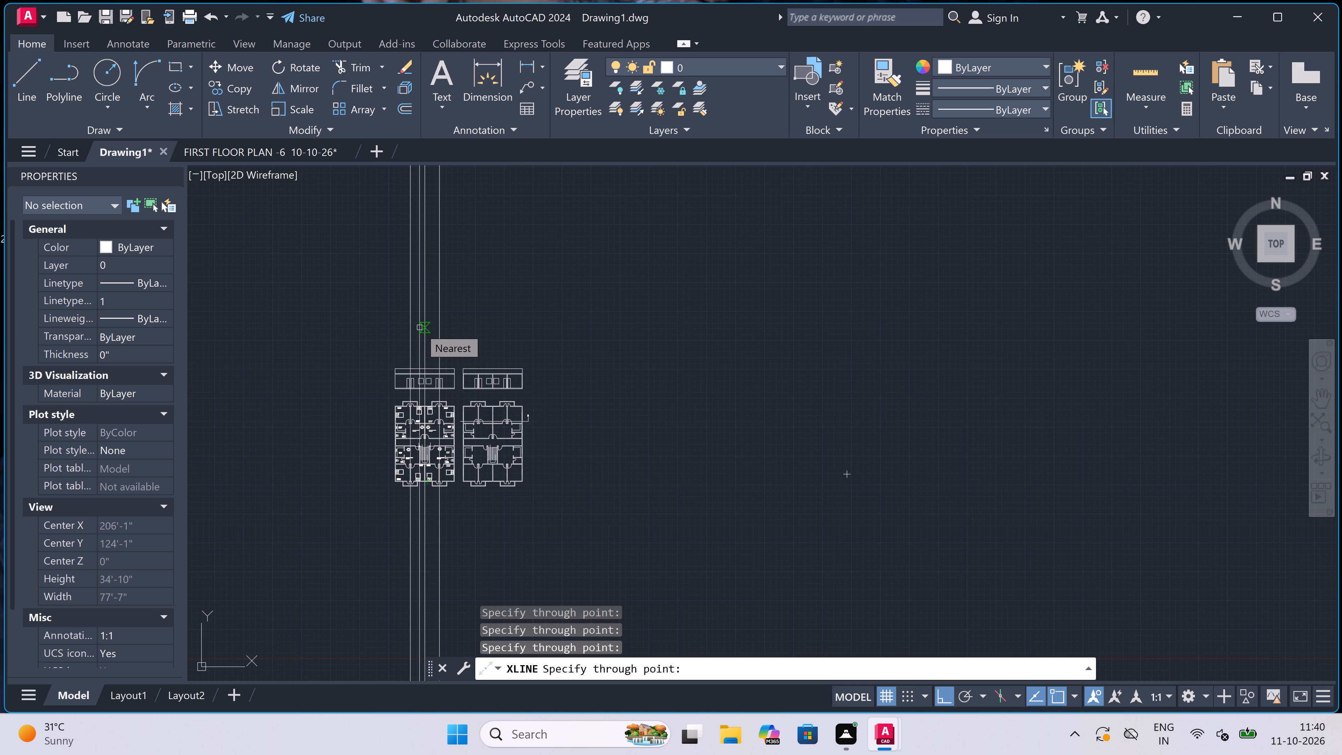
key("Escape")
Trim the three vertical construction lines inside the bottom slab band of the elevation above the furnished plan.
type("tr")
key("space")
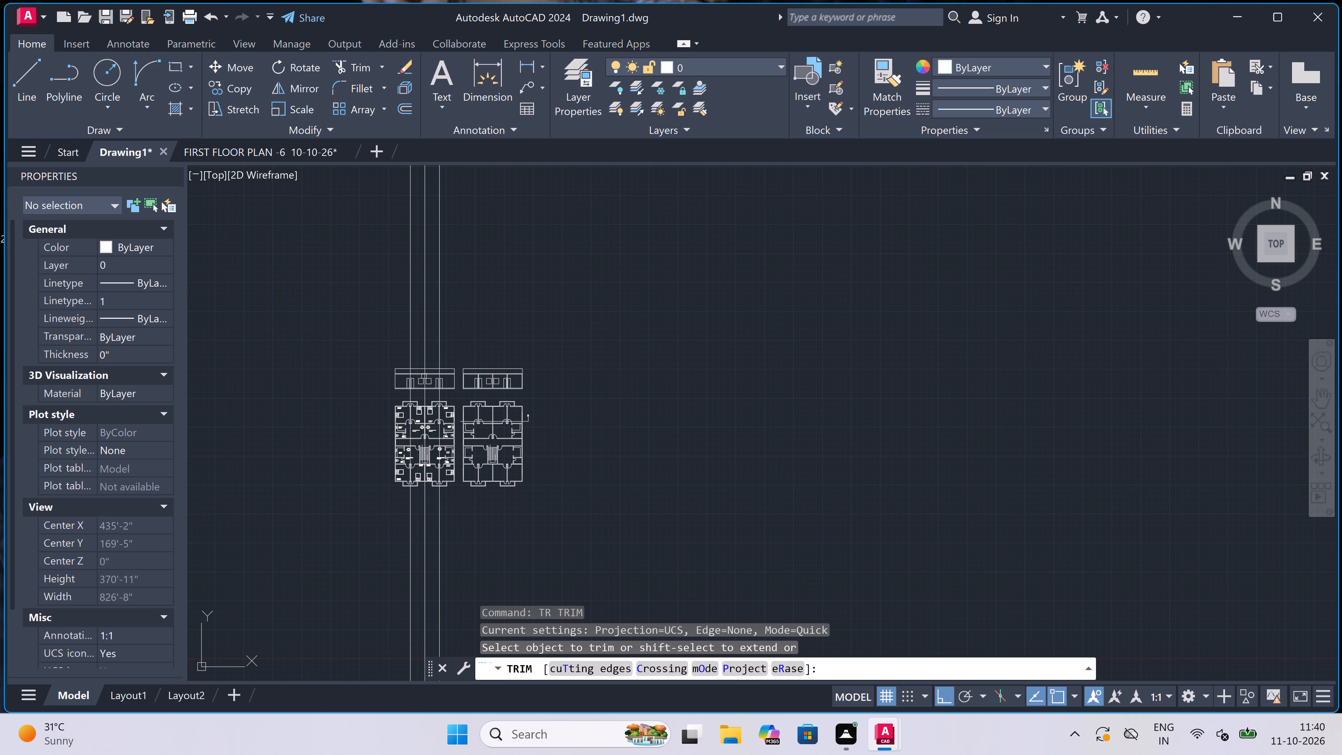
scroll(424, 378, "up", 4)
scroll(325, 446, "up", 3)
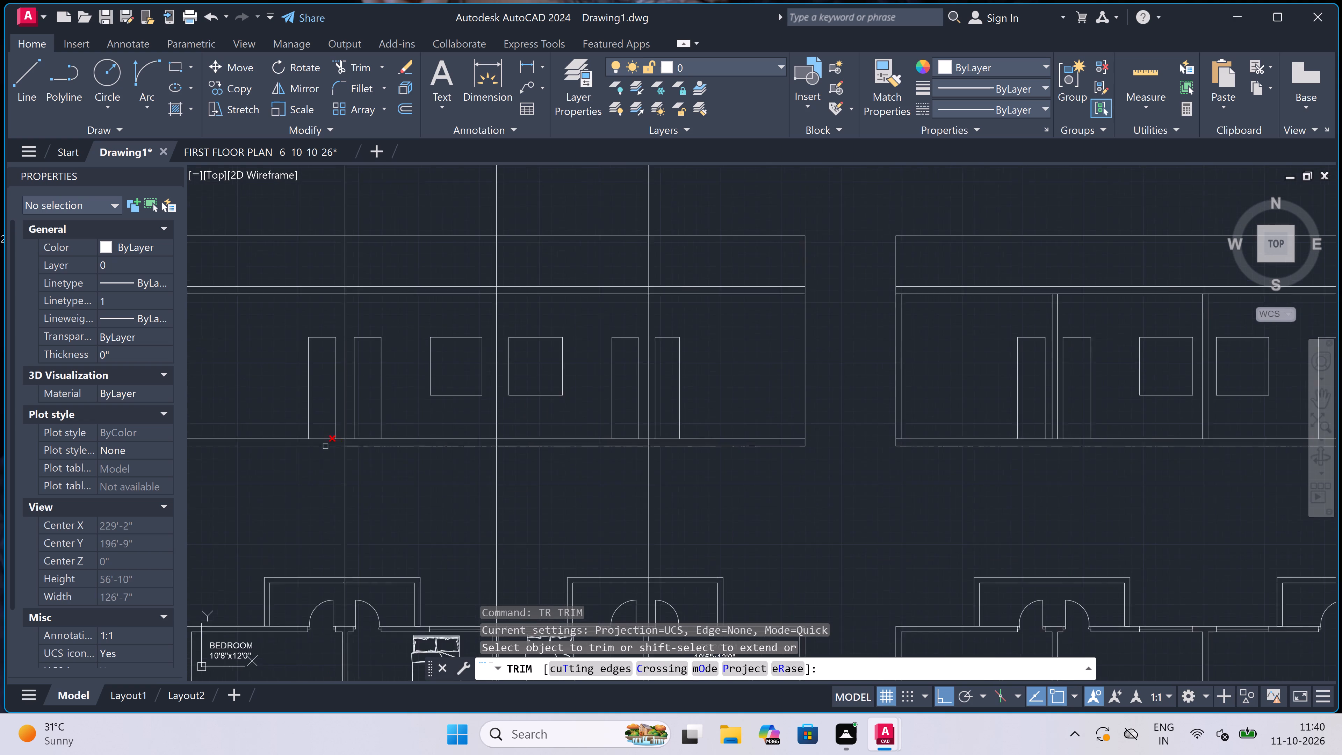
scroll(366, 439, "up", 2)
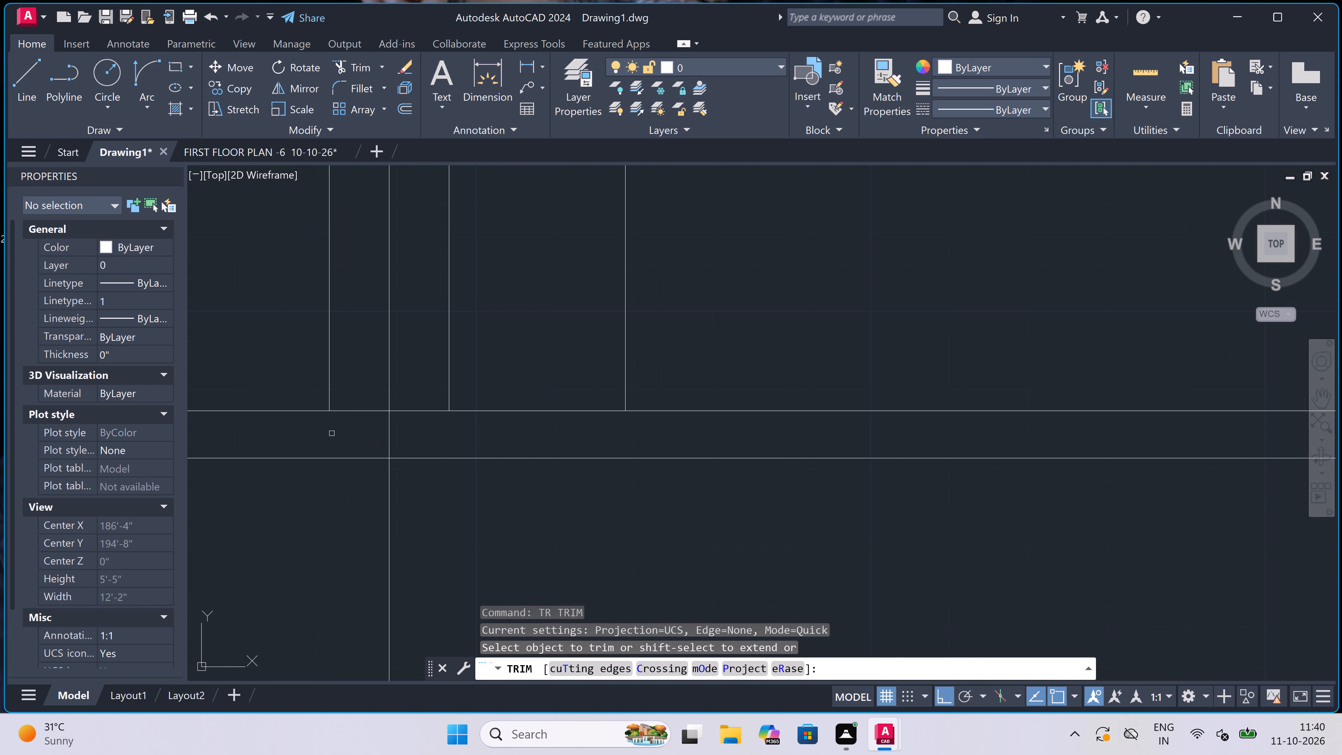
left_click(330, 433)
scroll(458, 429, "down", 4)
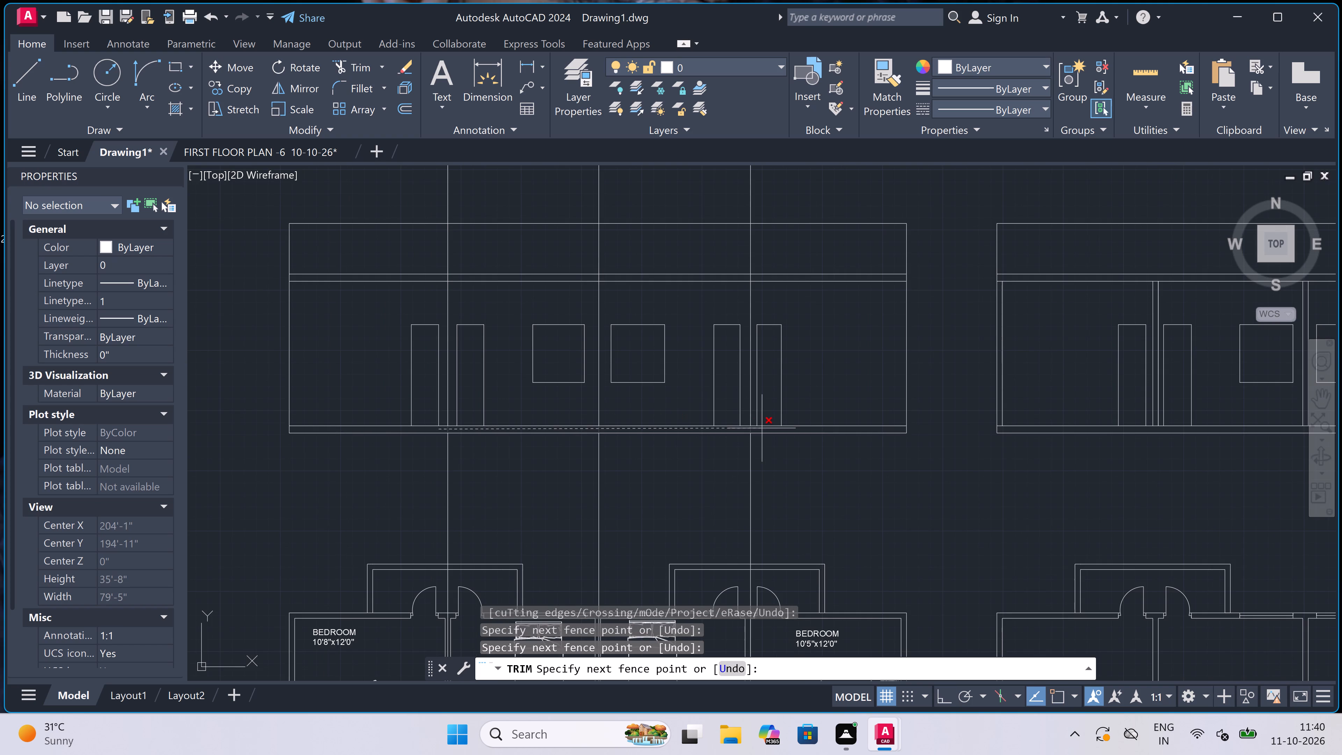
scroll(762, 425, "up", 2)
left_click(759, 436)
scroll(660, 447, "down", 1)
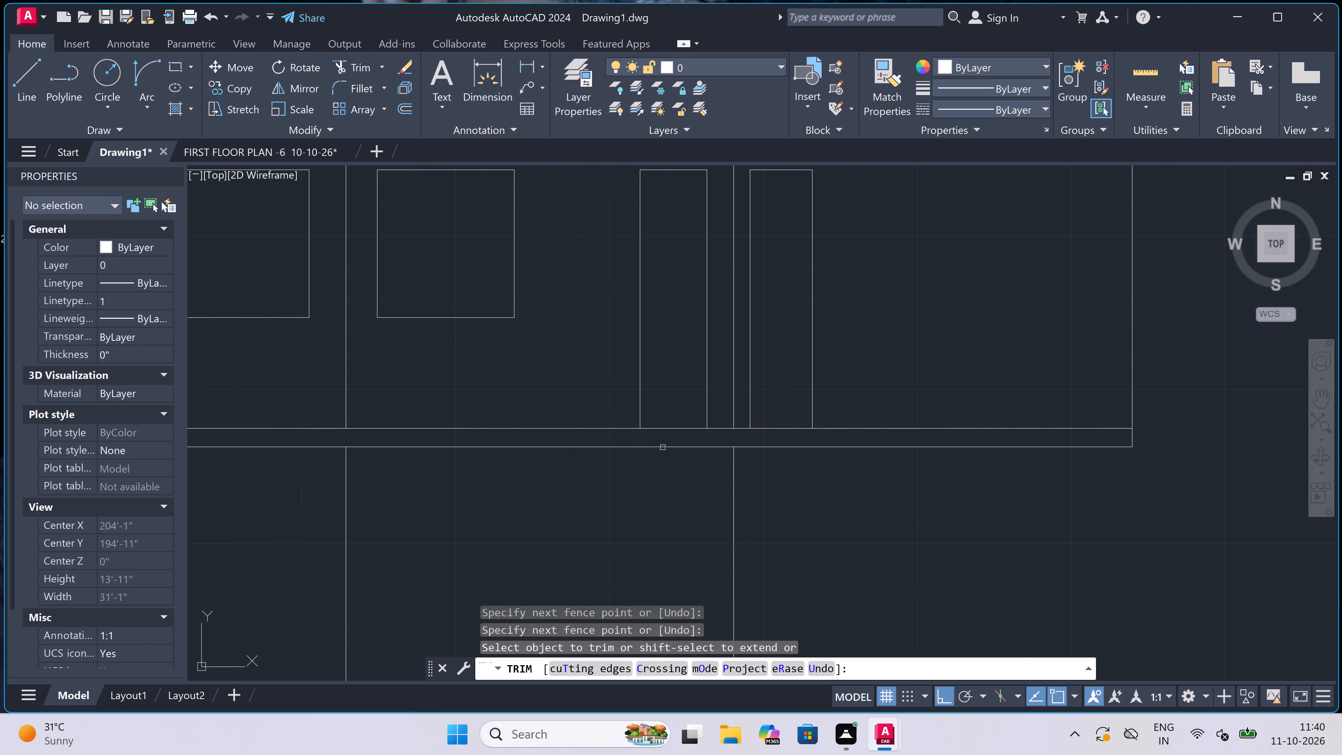
Trim the three vertical construction lines inside the same elevation's roof slab band.
scroll(660, 447, "down", 3)
scroll(662, 396, "up", 3)
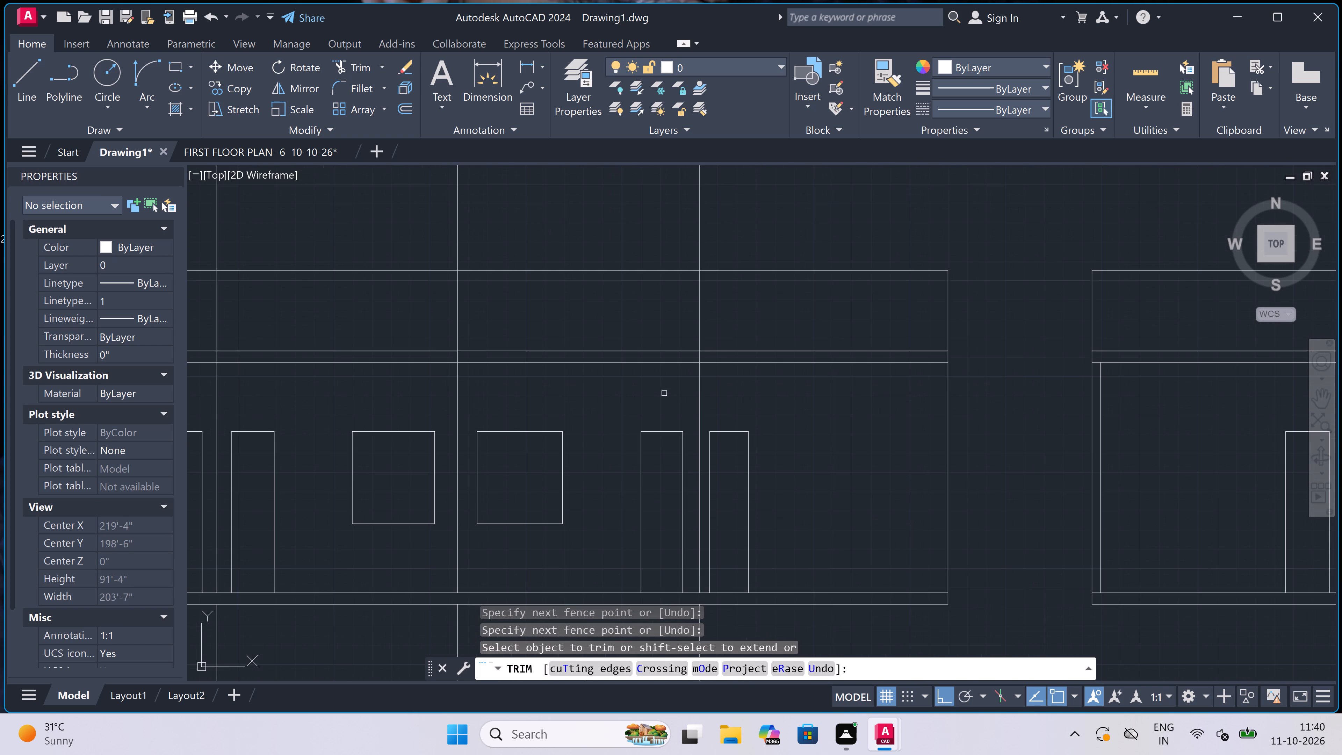
scroll(710, 364, "up", 1)
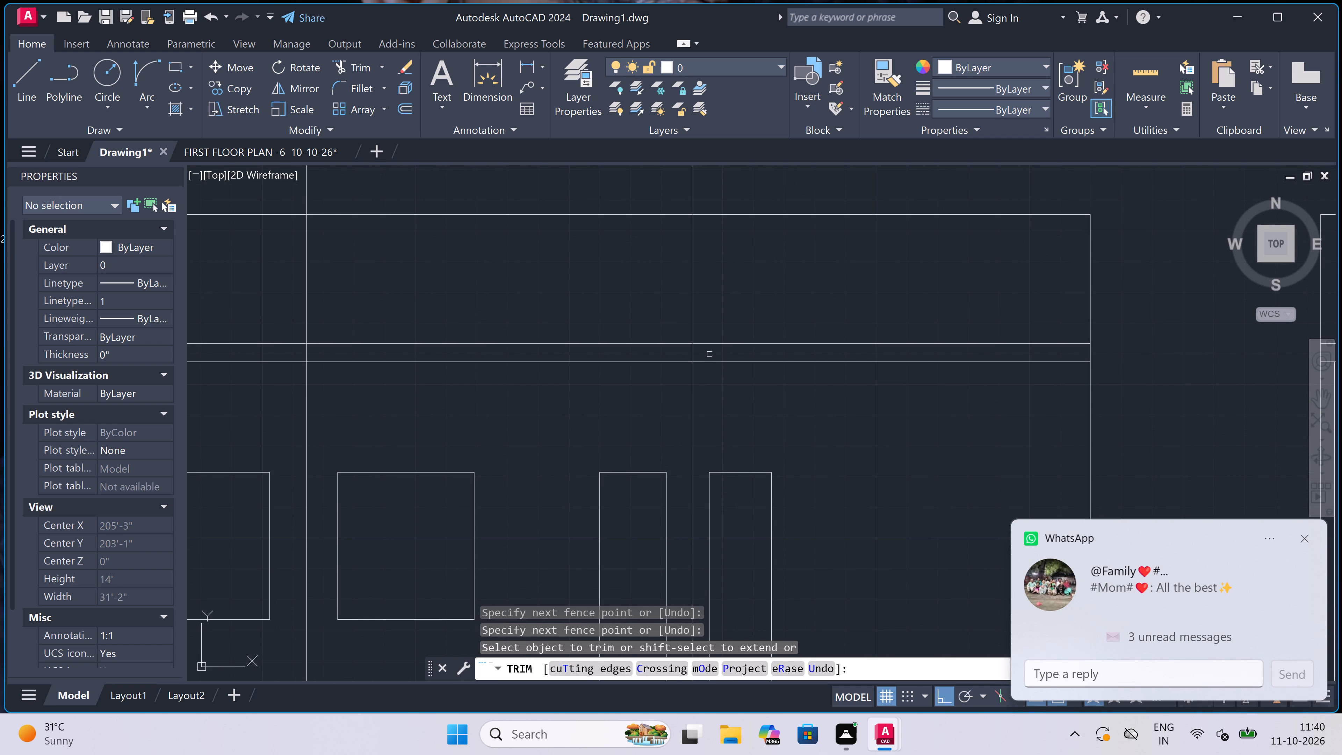
left_click(709, 352)
scroll(624, 355, "down", 3)
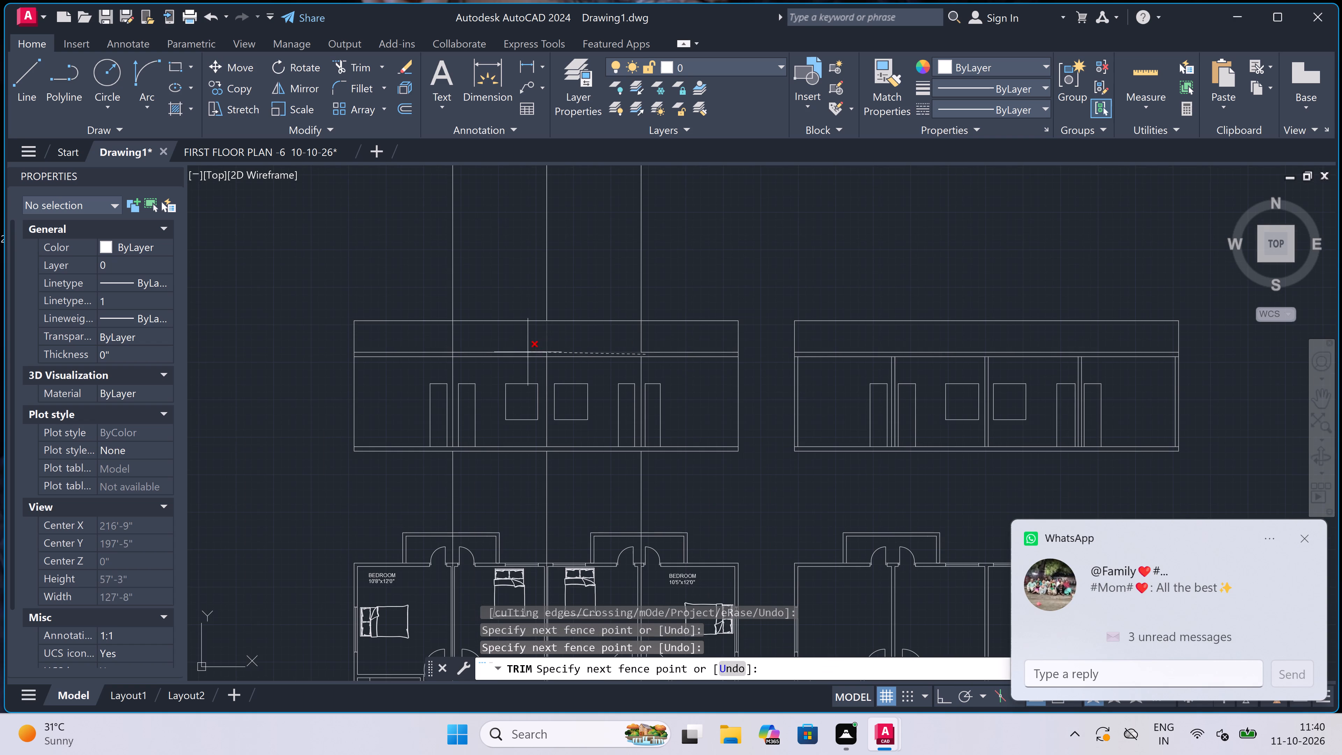
scroll(520, 353, "up", 3)
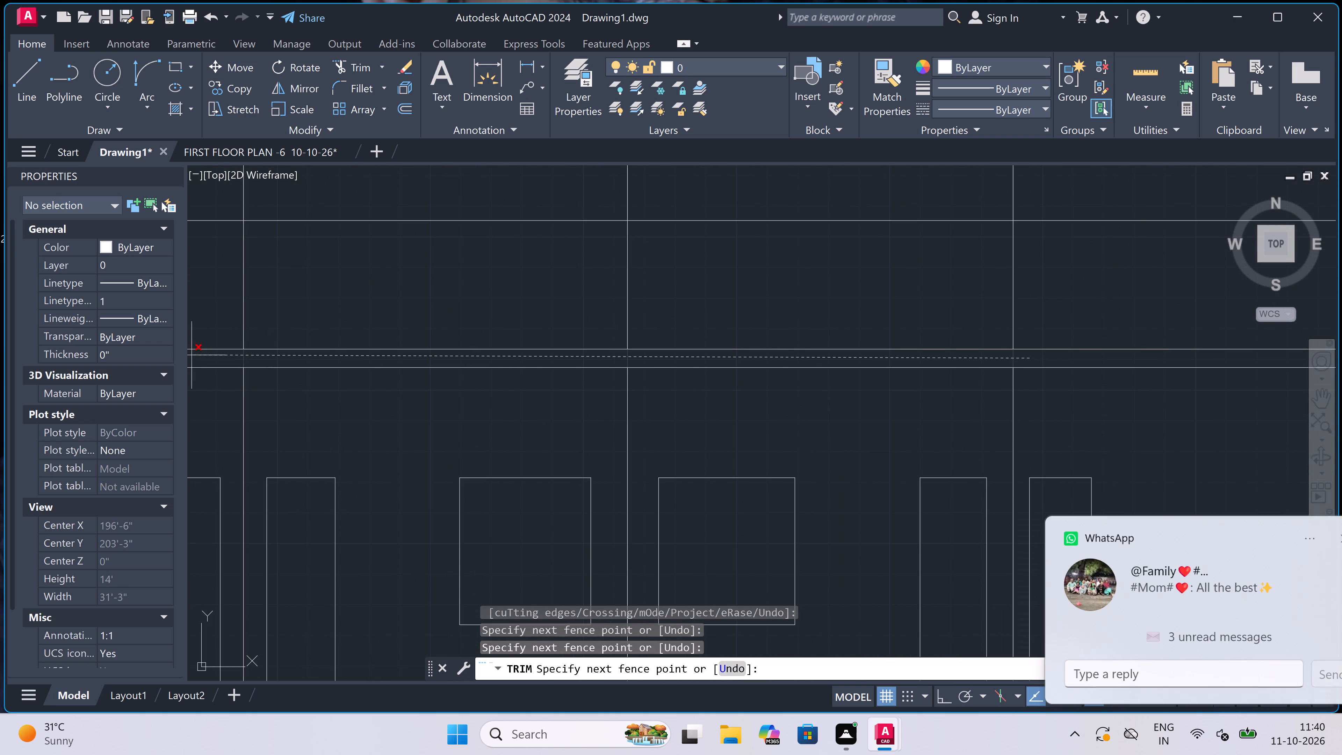
left_click(207, 360)
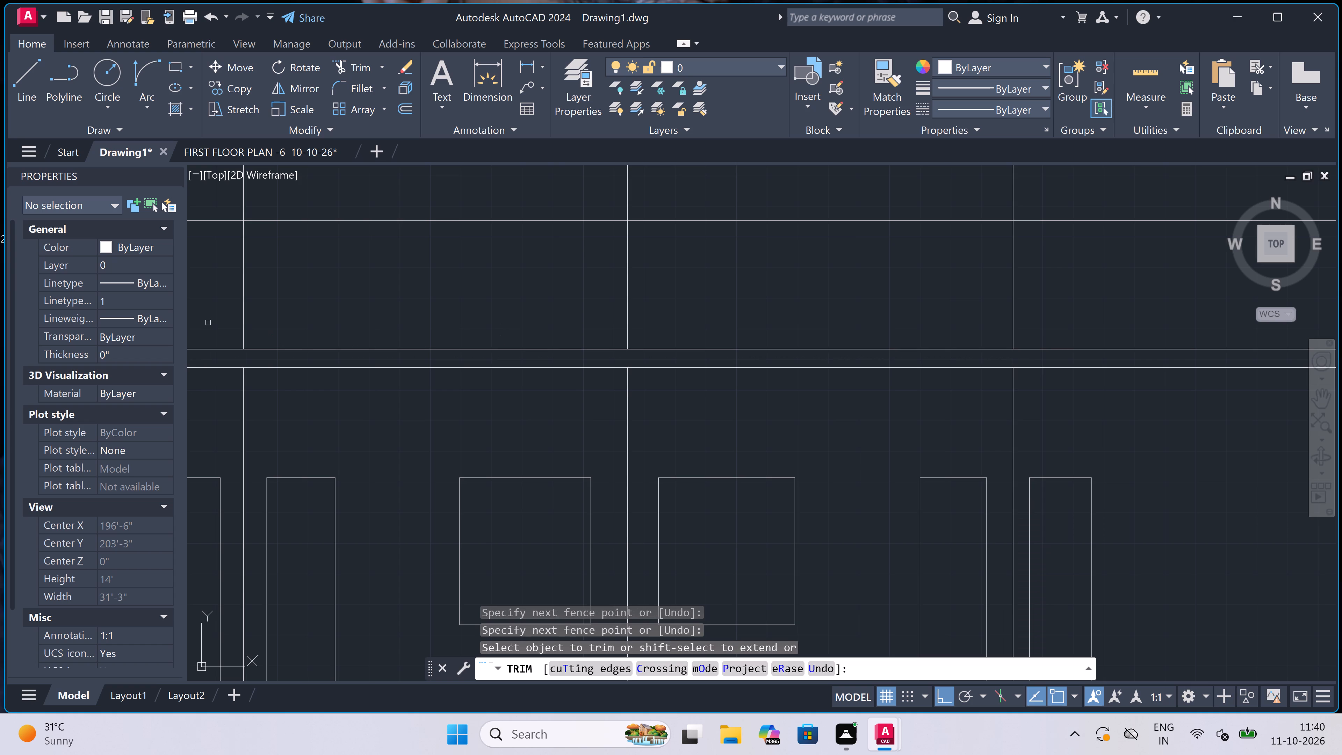
Trim the three vertical construction lines within the parapet band and above the top of the elevation.
left_click(222, 311)
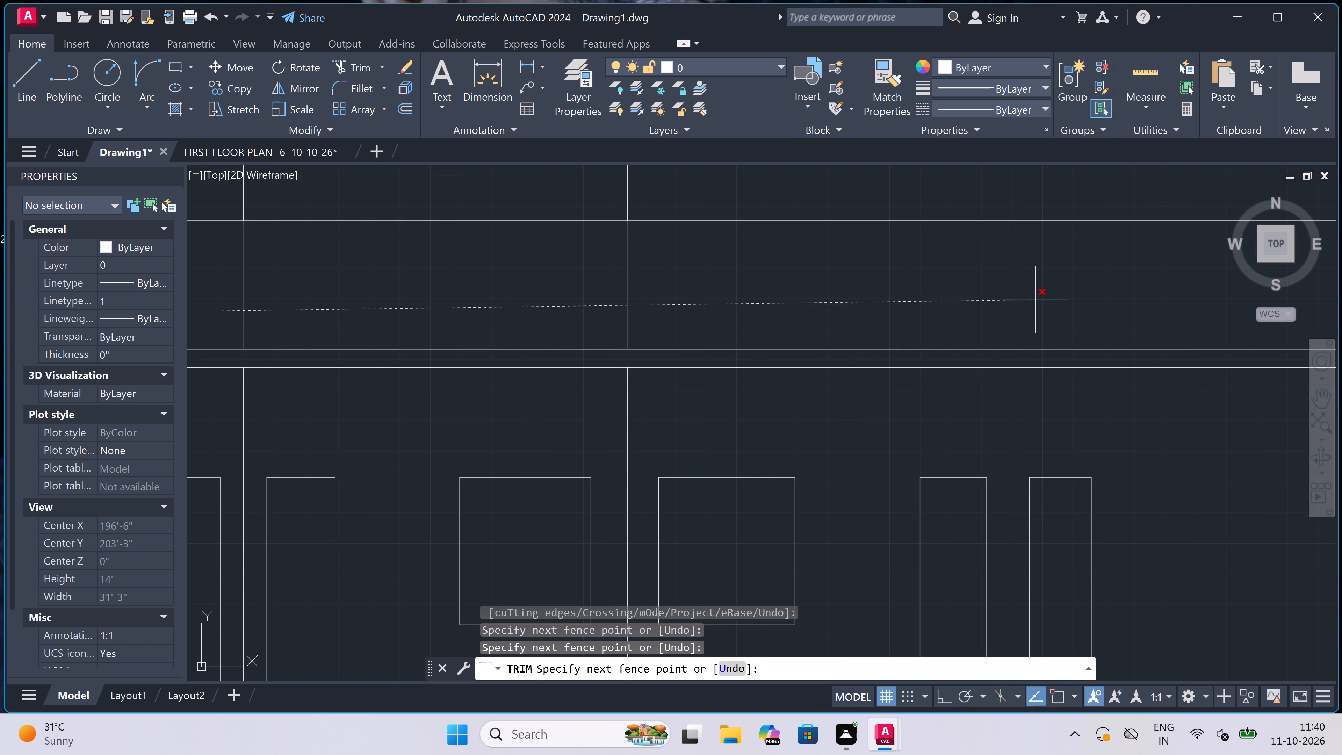
left_click(1061, 301)
scroll(496, 315, "down", 5)
left_click_drag(415, 260, 414, 260)
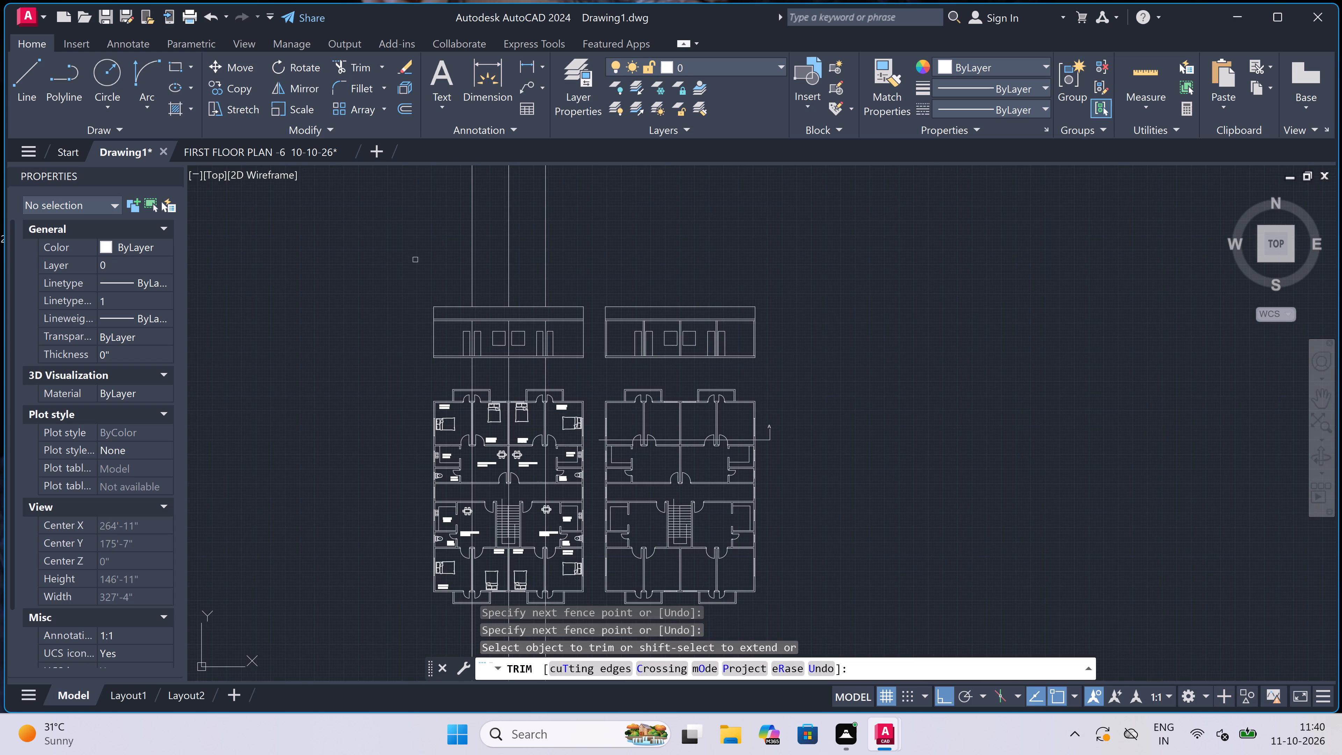
left_click_drag(414, 260, 429, 261)
left_click(704, 257)
left_click(266, 280)
Trim the three vertical construction lines between the elevation's bottom slab and the furnished plan, and end trimming.
left_click(457, 367)
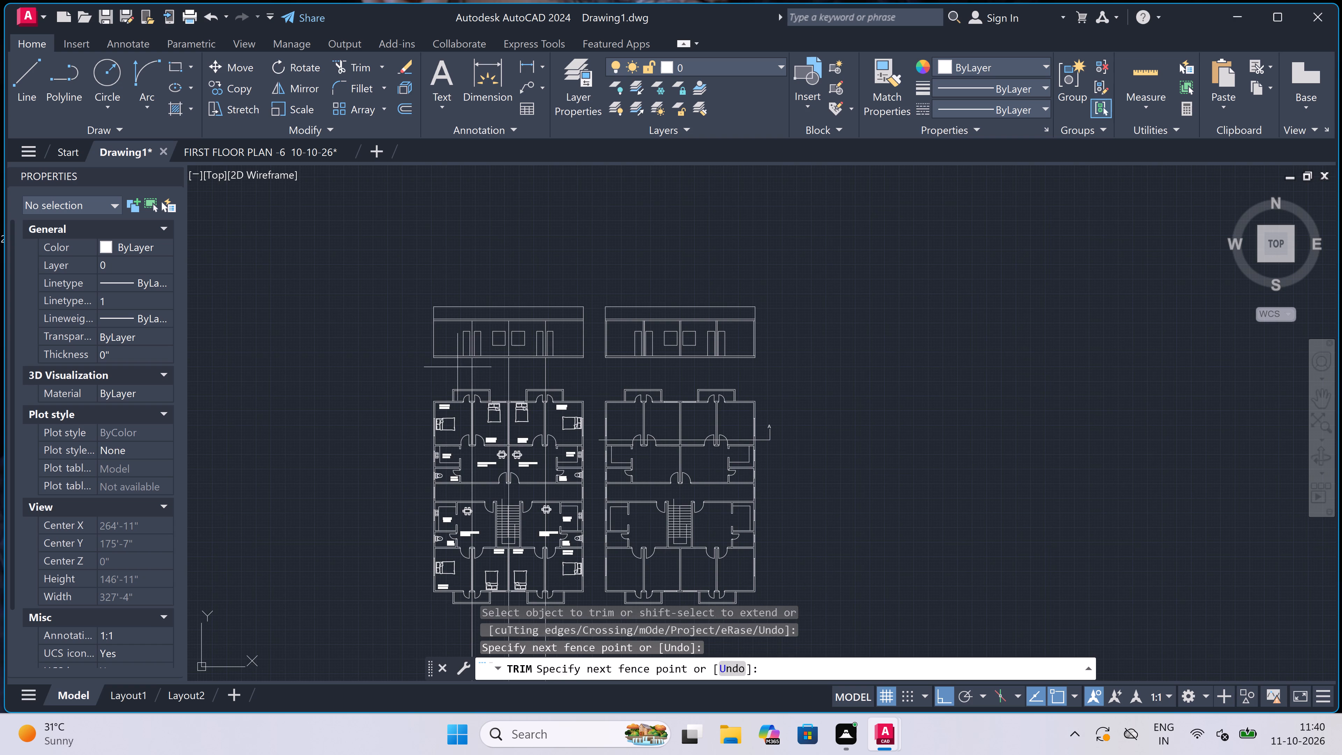
left_click(587, 367)
scroll(478, 307, "down", 5)
scroll(455, 367, "up", 3)
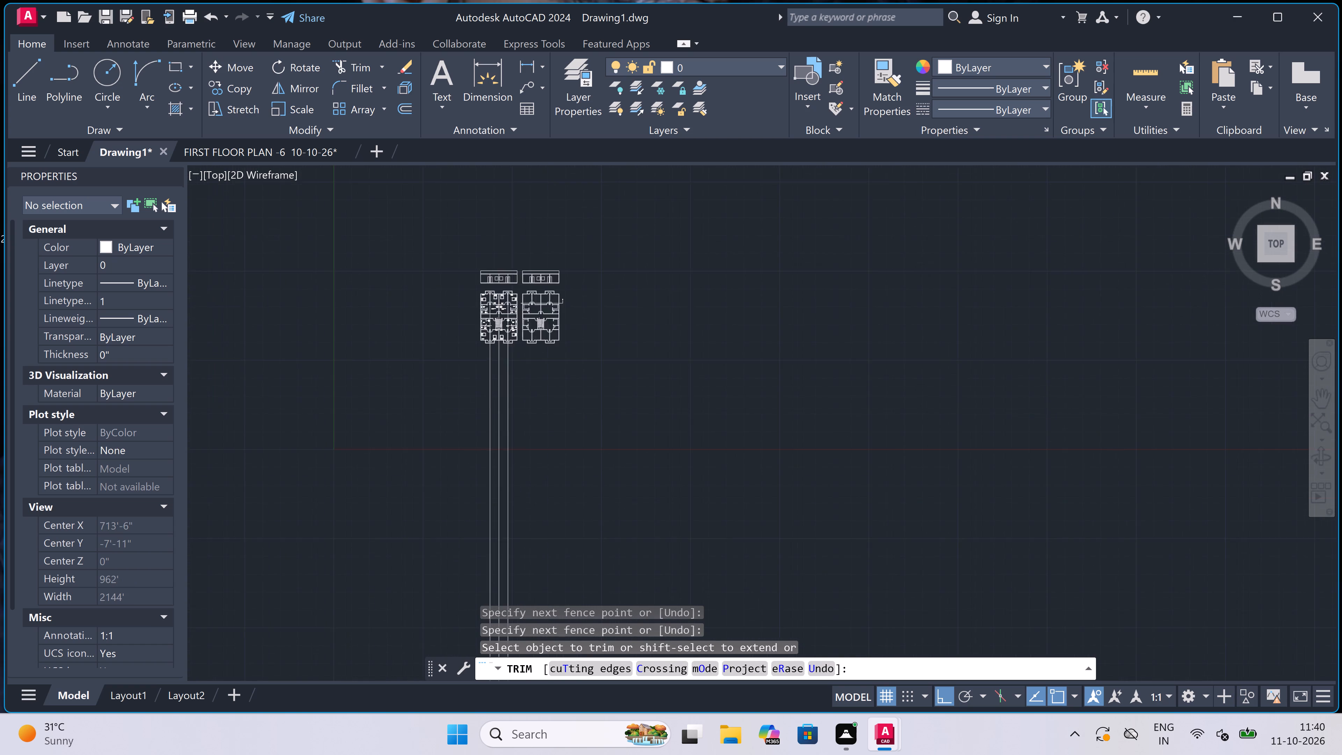
key("Escape")
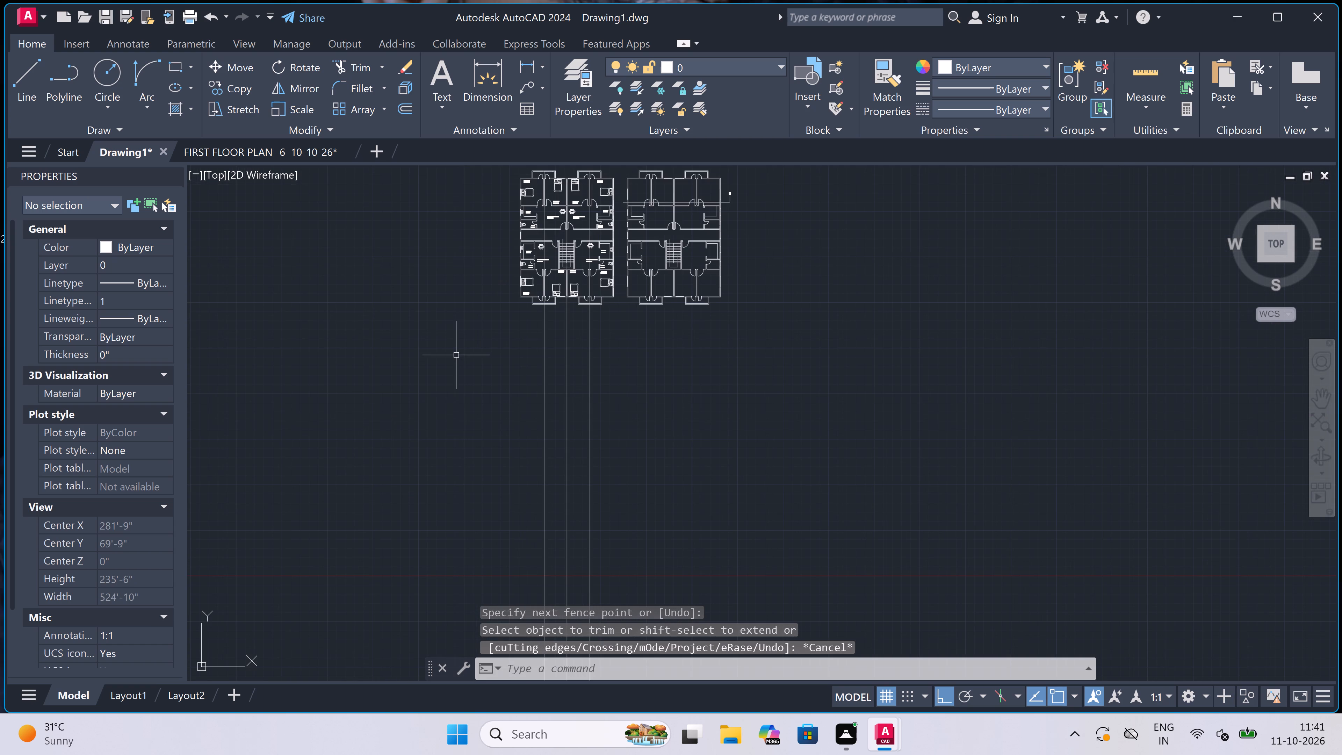
Erase the three leftover vertical lines running through and below the furnished plan.
scroll(571, 316, "up", 1)
left_click_drag(651, 346, 642, 359)
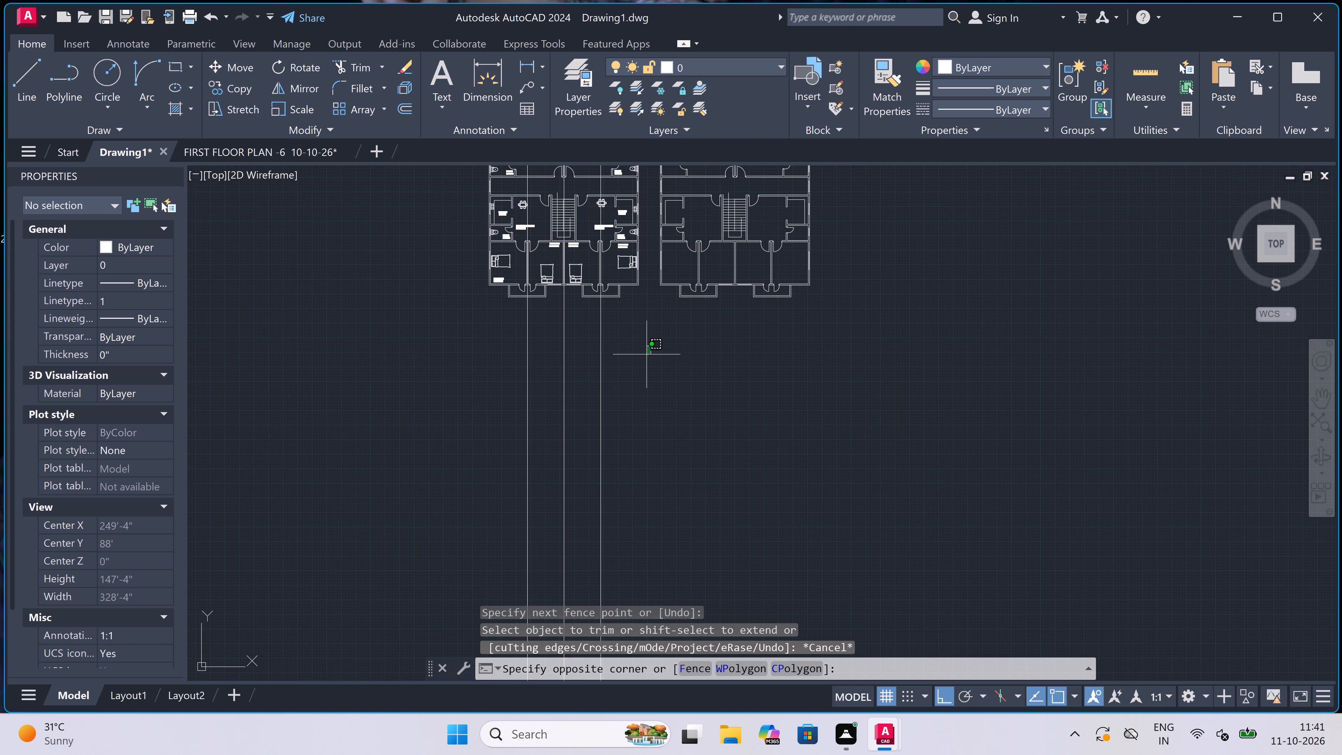
left_click(421, 491)
key("Delete")
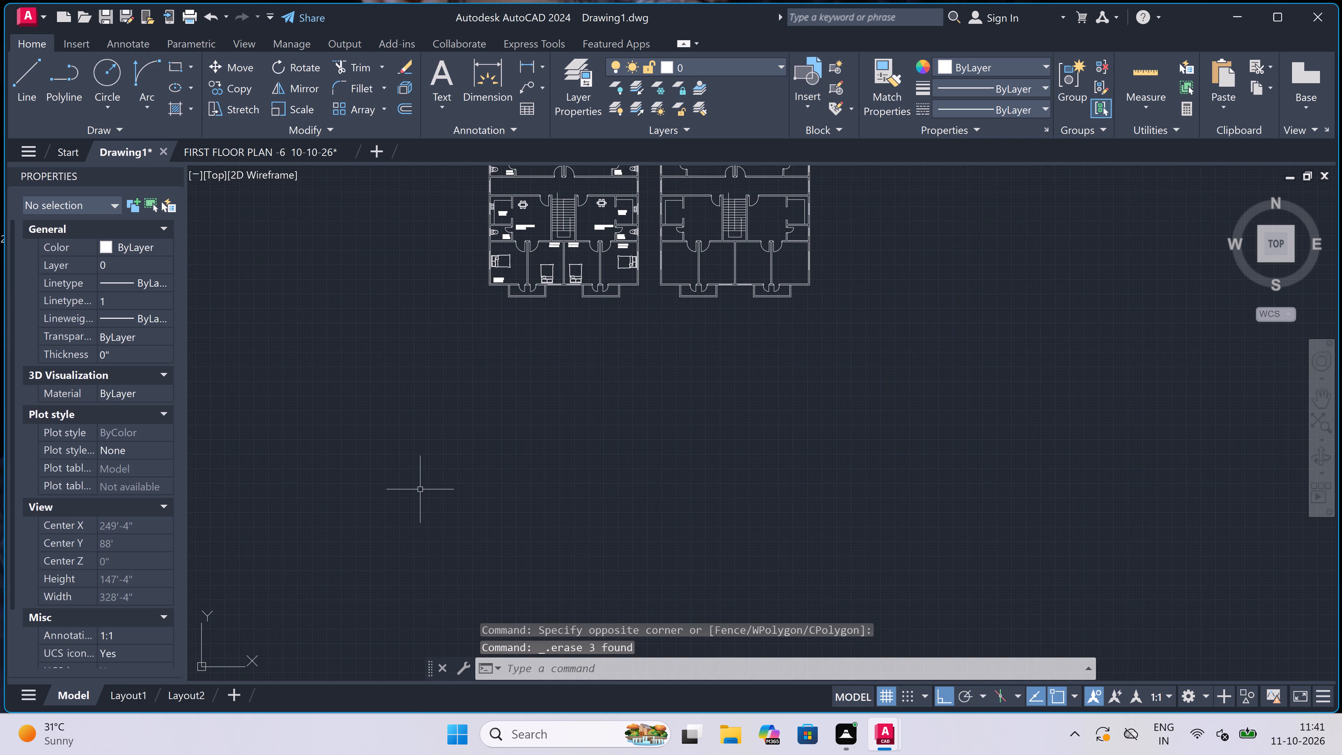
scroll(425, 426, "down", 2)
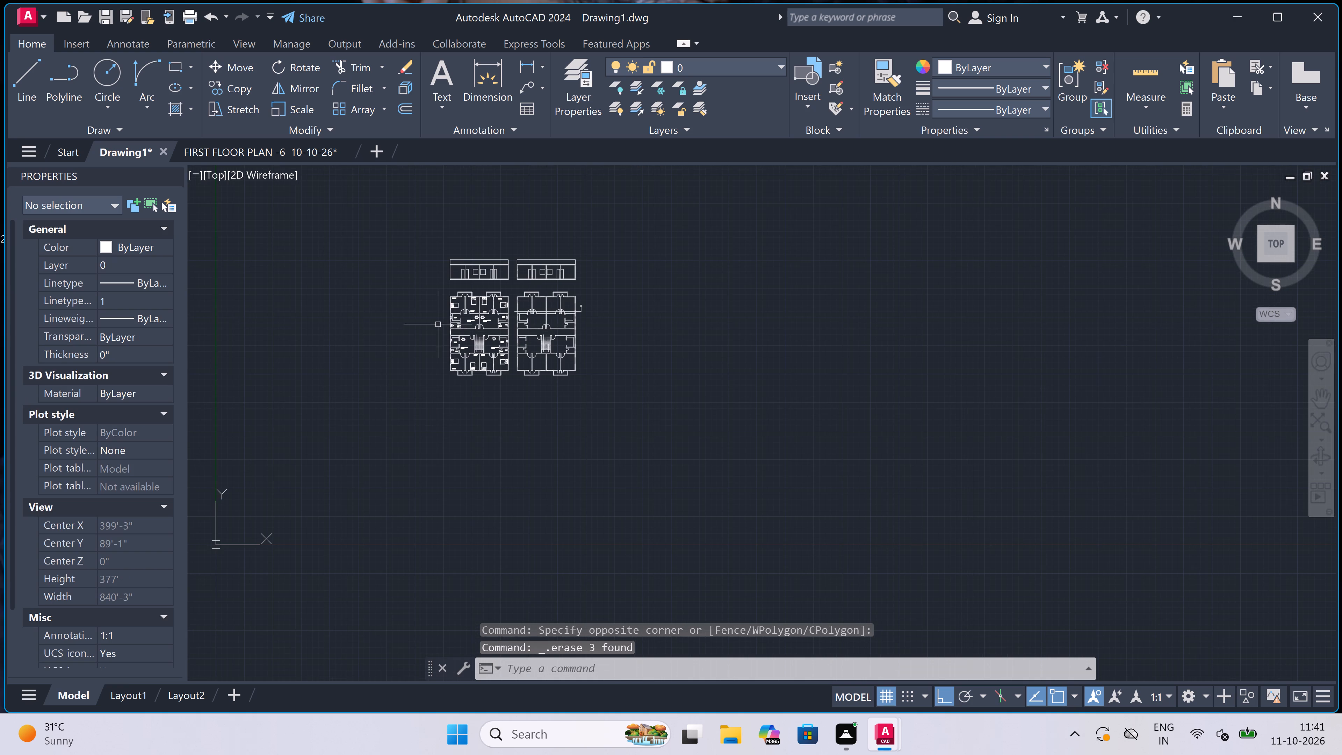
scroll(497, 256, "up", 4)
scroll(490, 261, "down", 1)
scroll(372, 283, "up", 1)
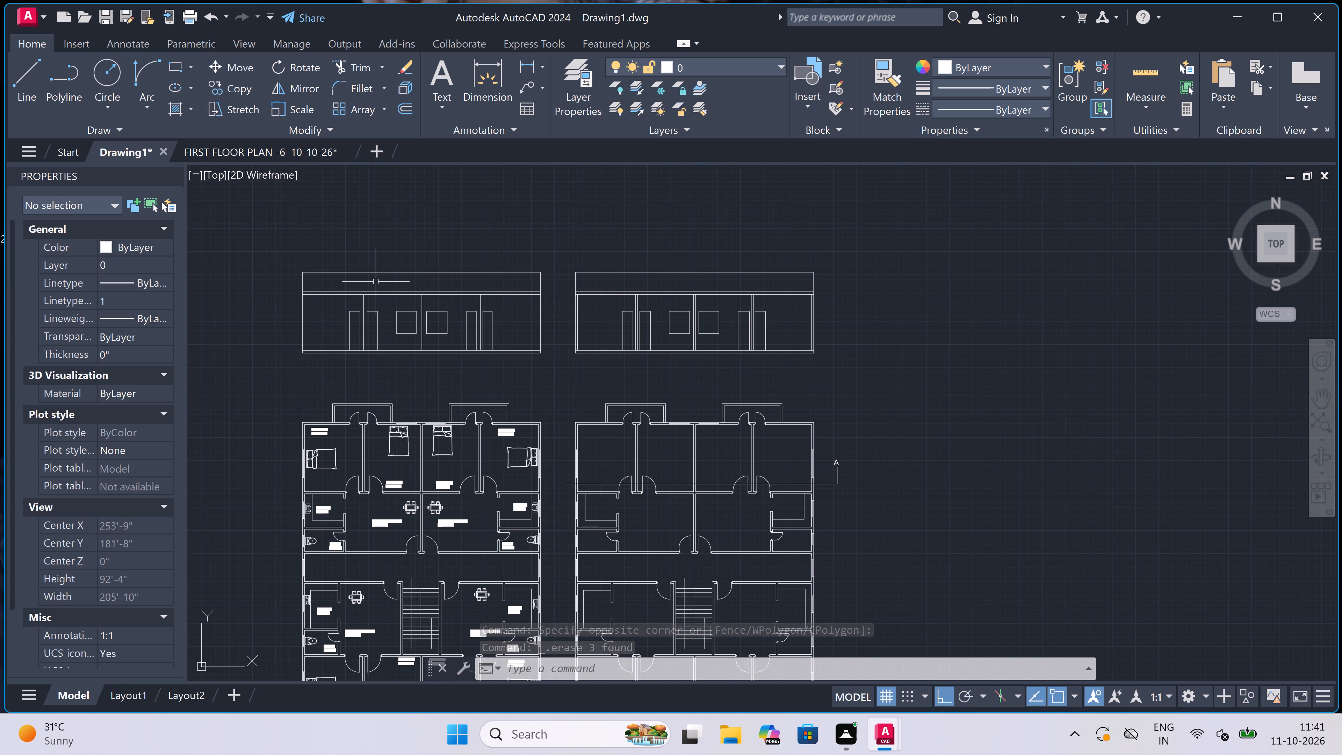
Copy the elevation and section A, without their bottom slabs, one storey up from the floor line onto the top of the roof slab.
scroll(369, 299, "down", 1)
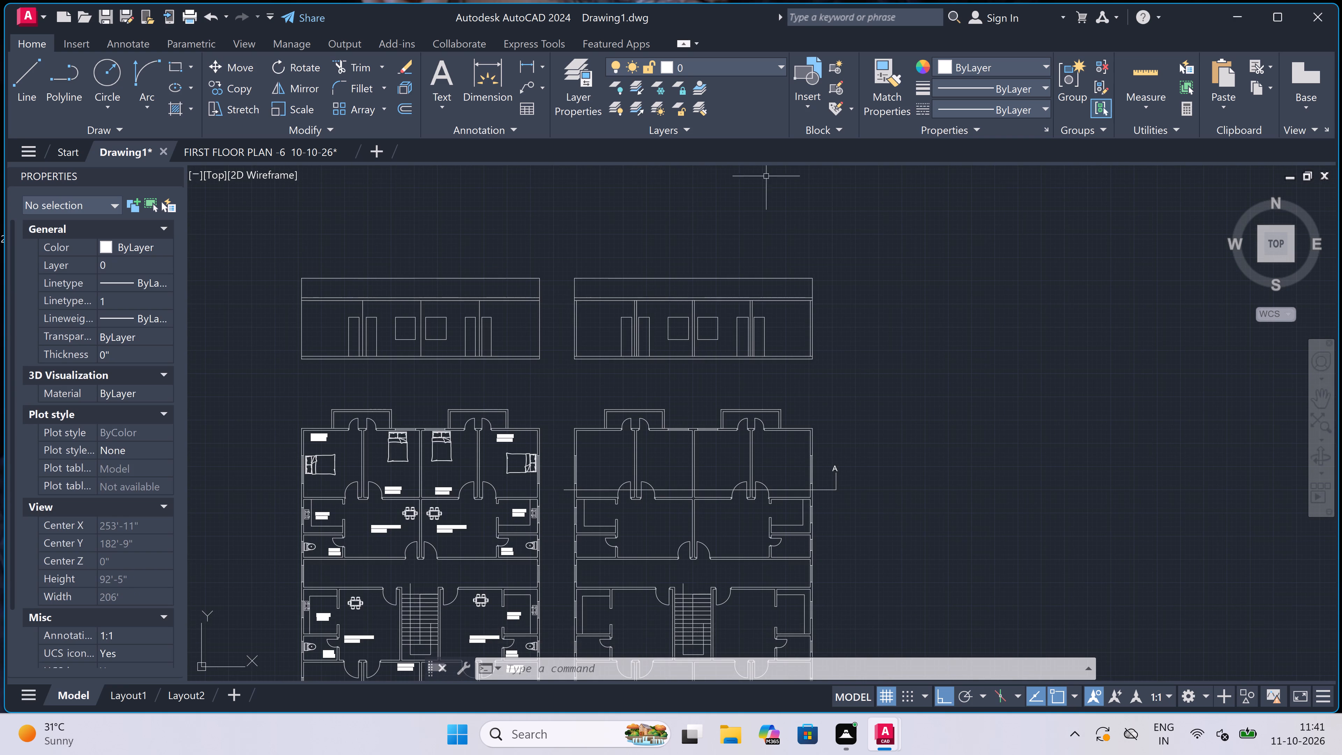
left_click_drag(877, 233, 875, 244)
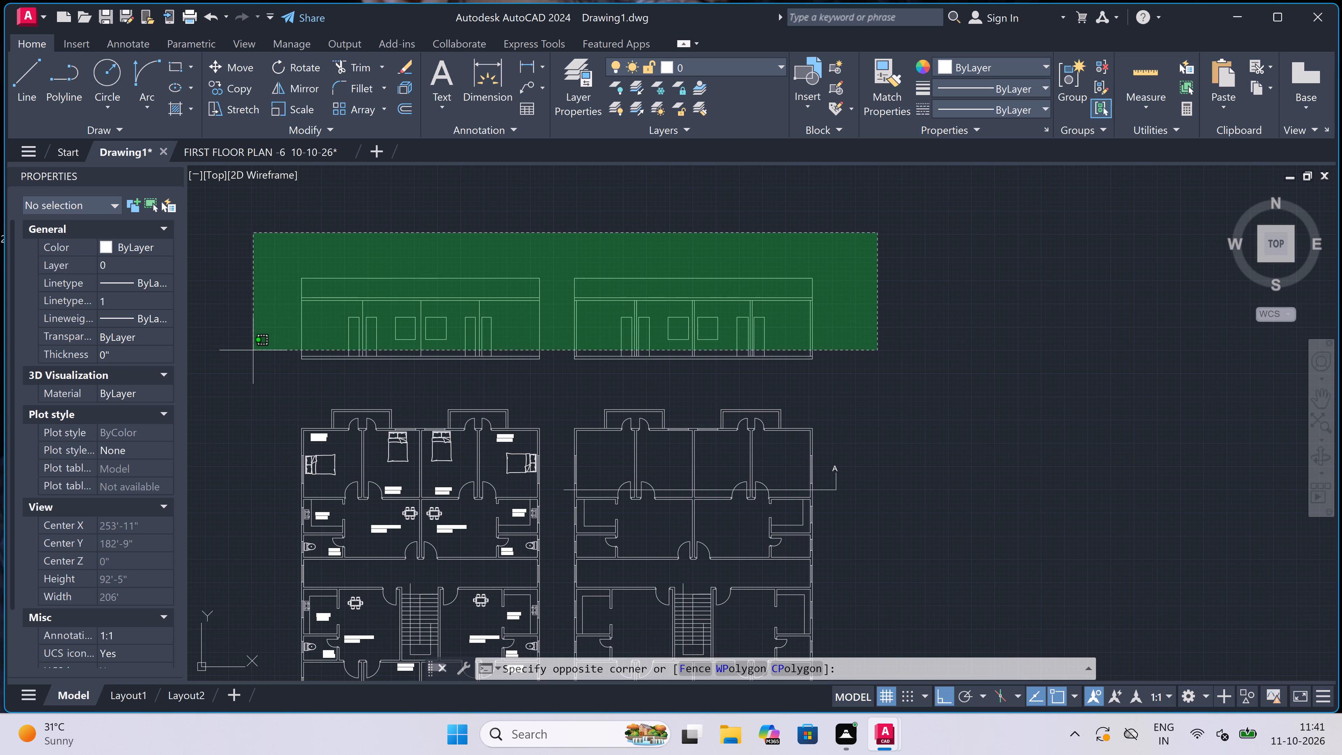
left_click(253, 350)
left_click(231, 86)
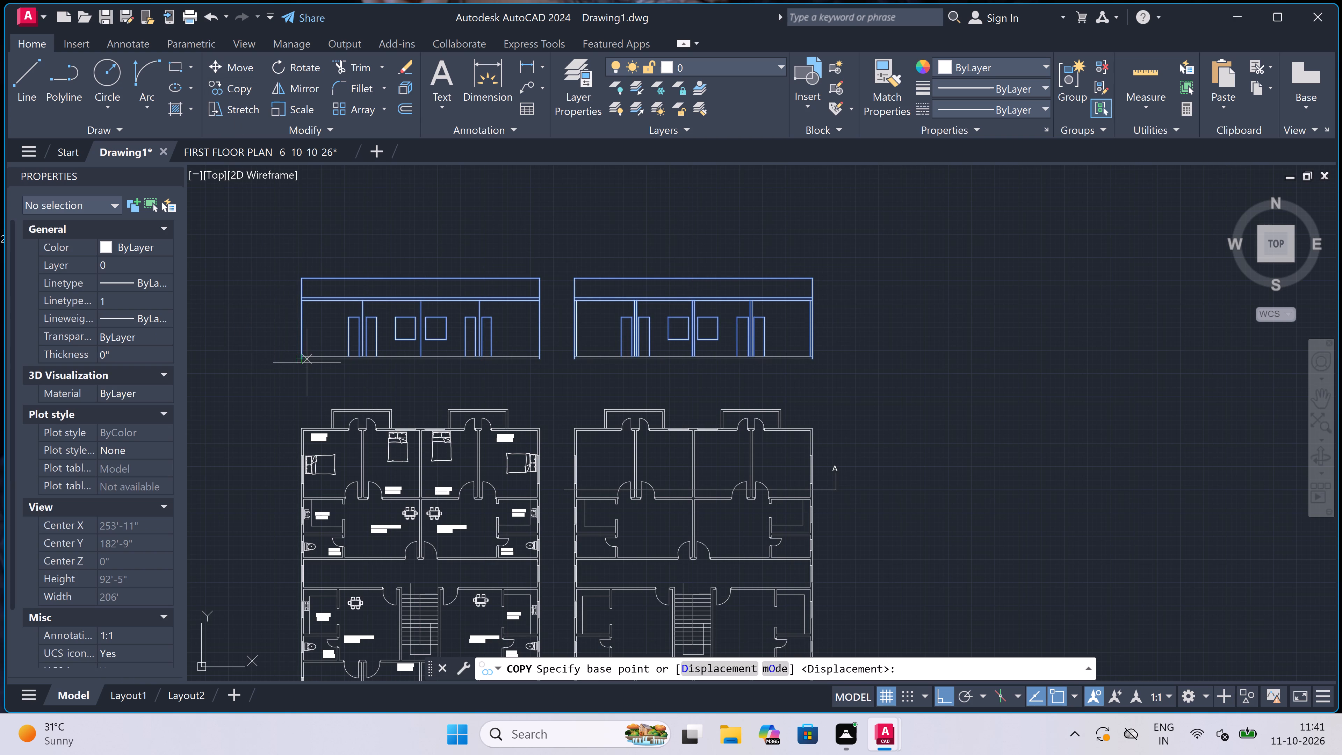
scroll(298, 359, "up", 2)
left_click(303, 351)
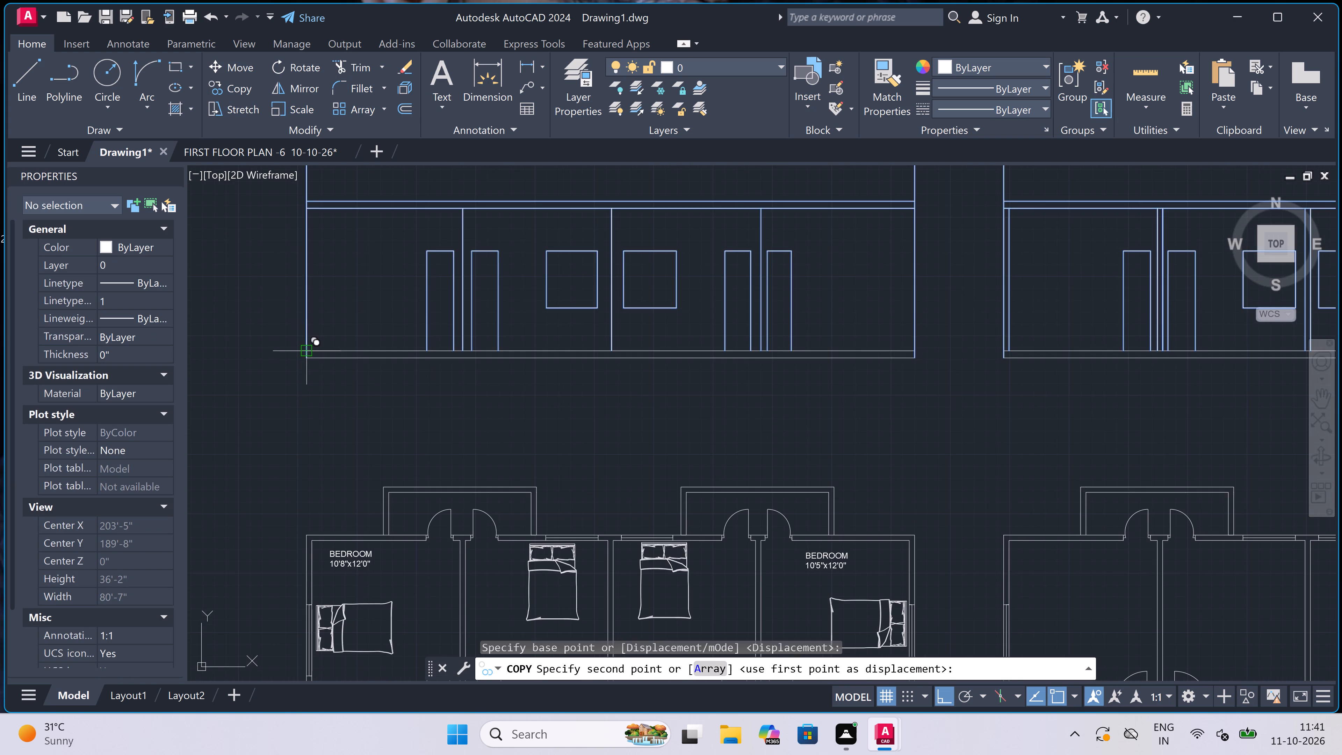
scroll(303, 351, "down", 2)
scroll(296, 262, "up", 4)
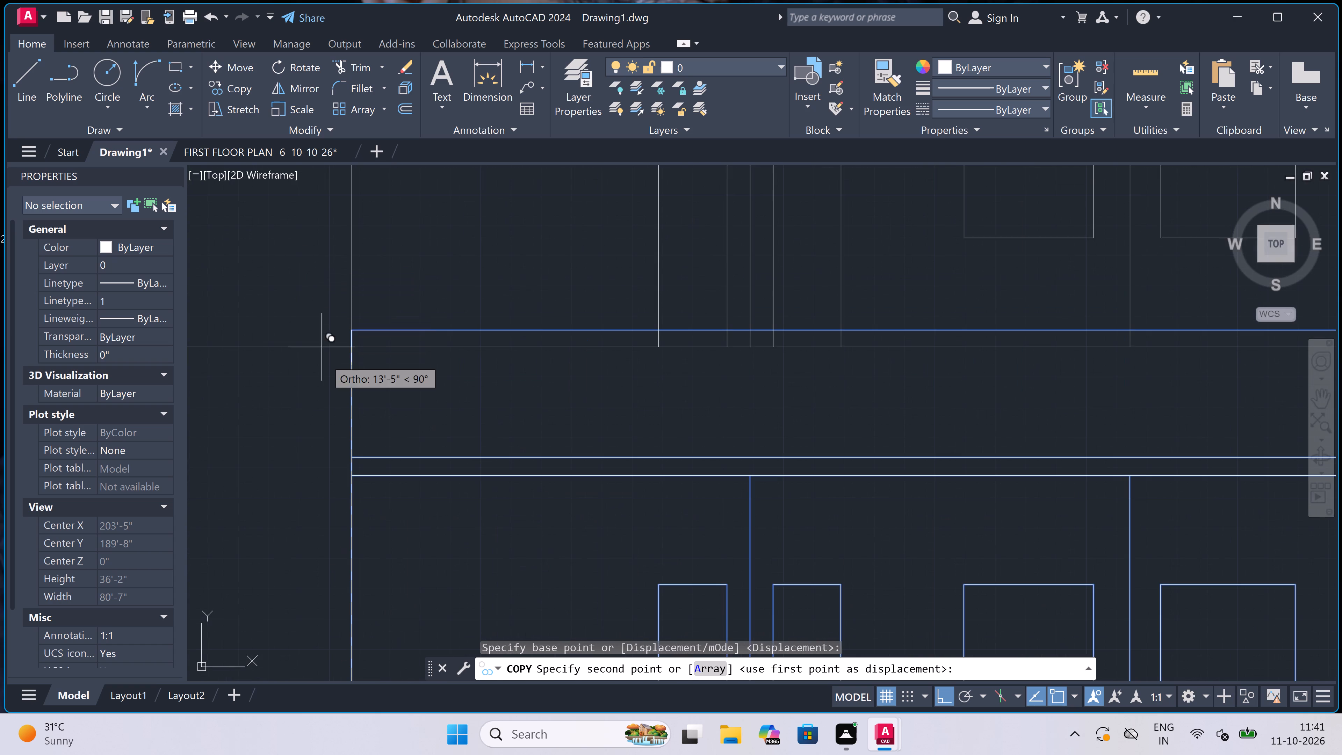
left_click(352, 456)
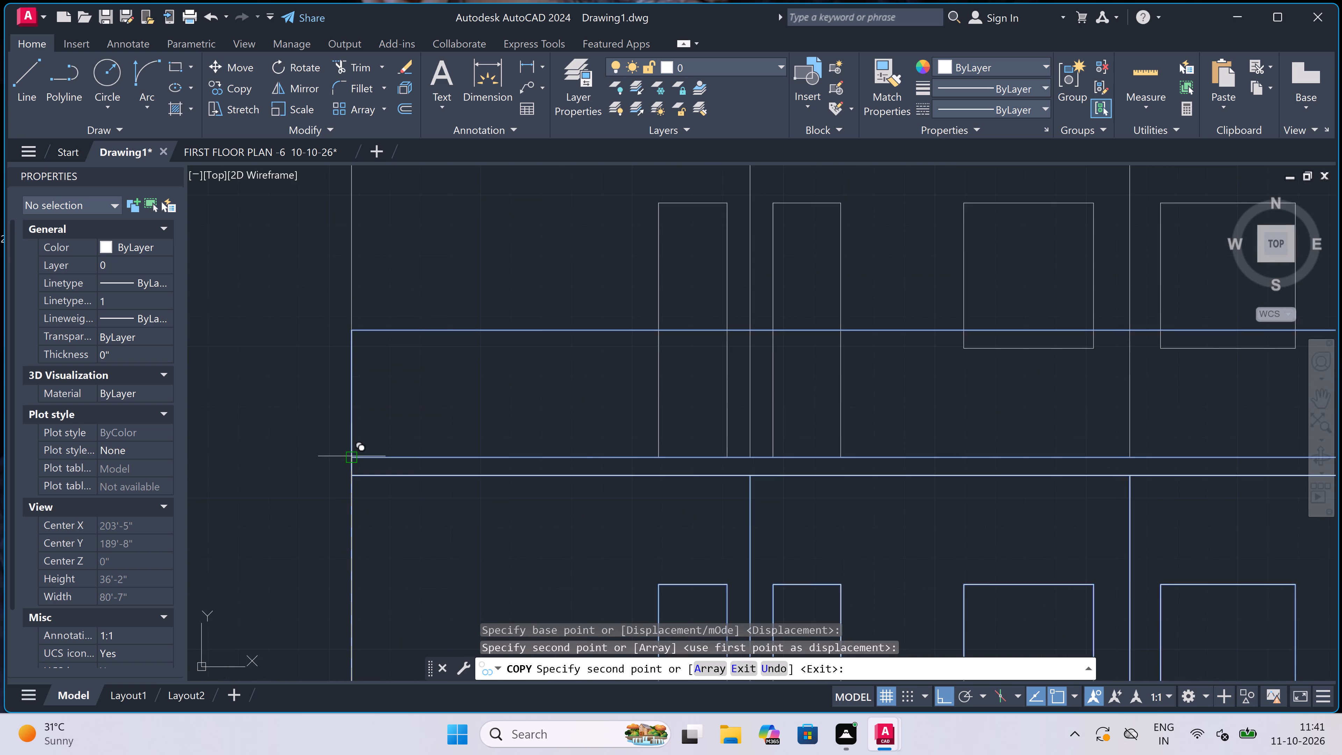
Place two more stacked copies of the storey, each on the top slab of the storey below, and end copying.
scroll(352, 456, "down", 6)
scroll(347, 421, "up", 5)
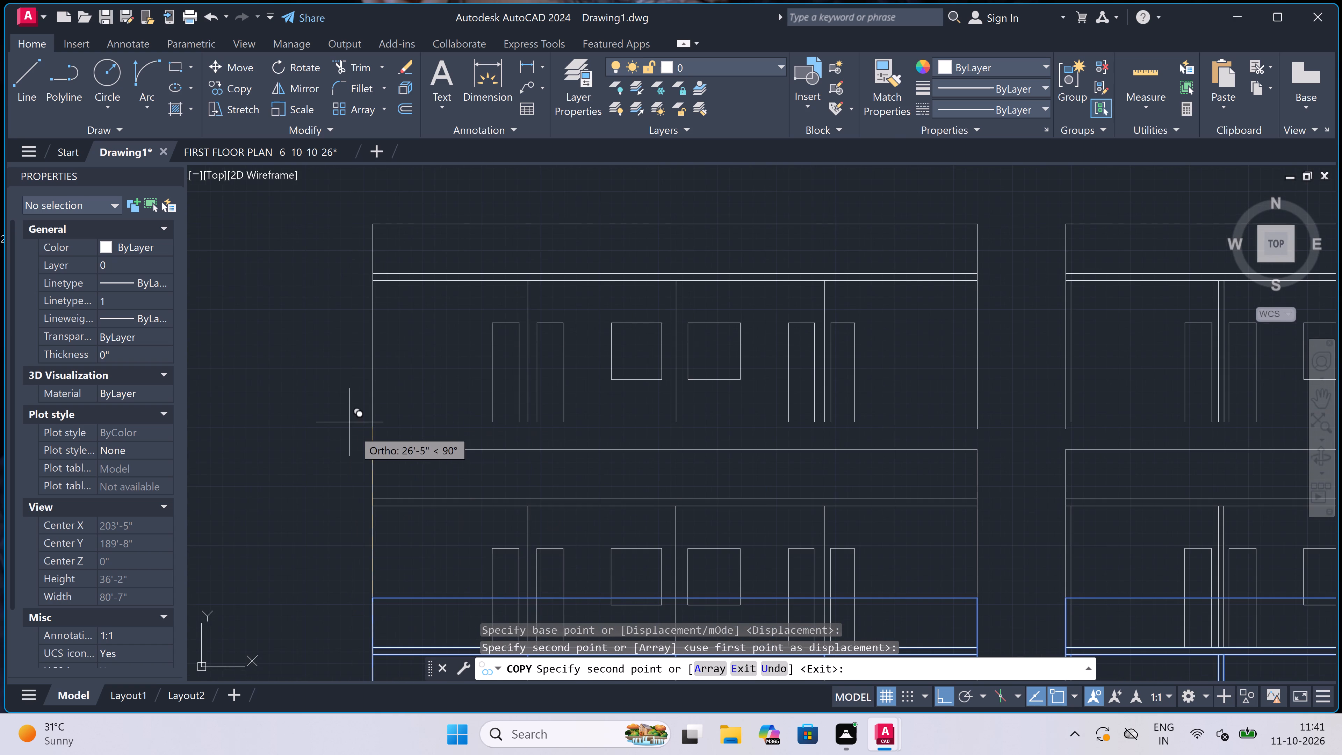
left_click(370, 494)
scroll(370, 493, "down", 4)
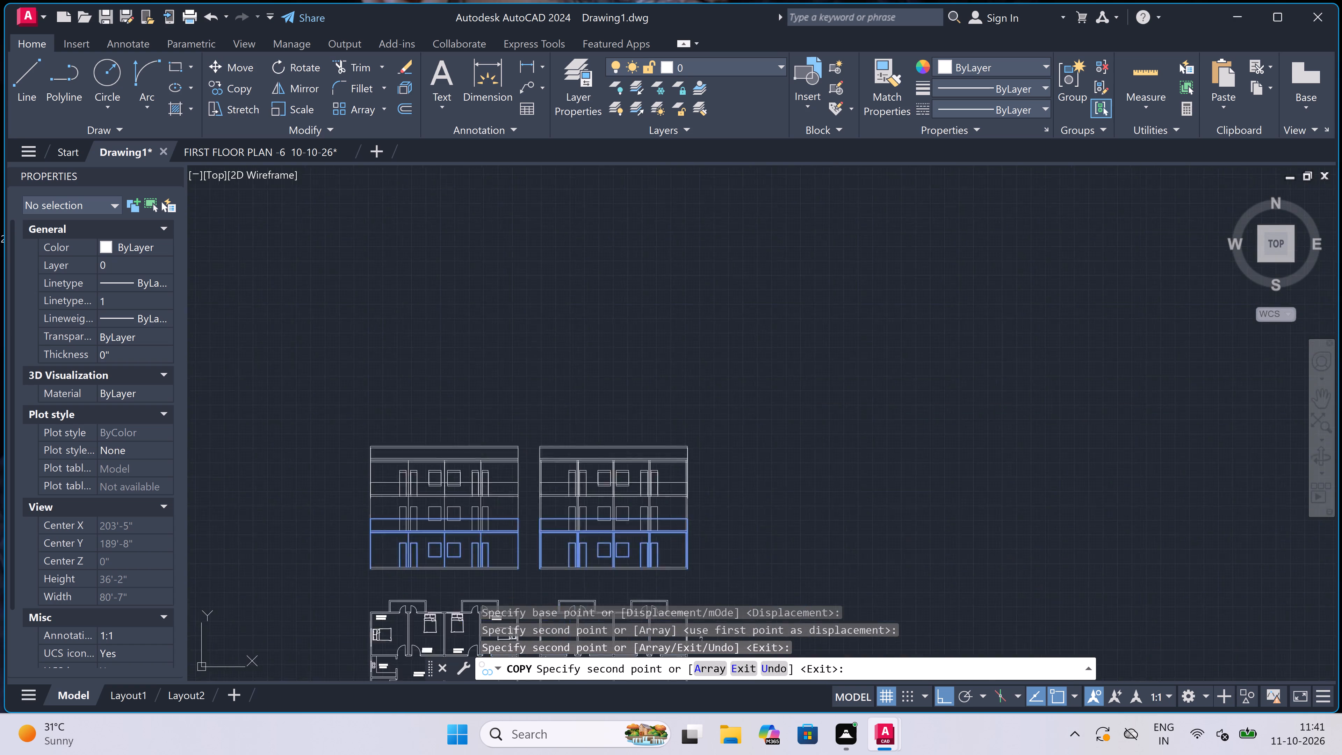
scroll(370, 493, "down", 2)
scroll(370, 493, "up", 5)
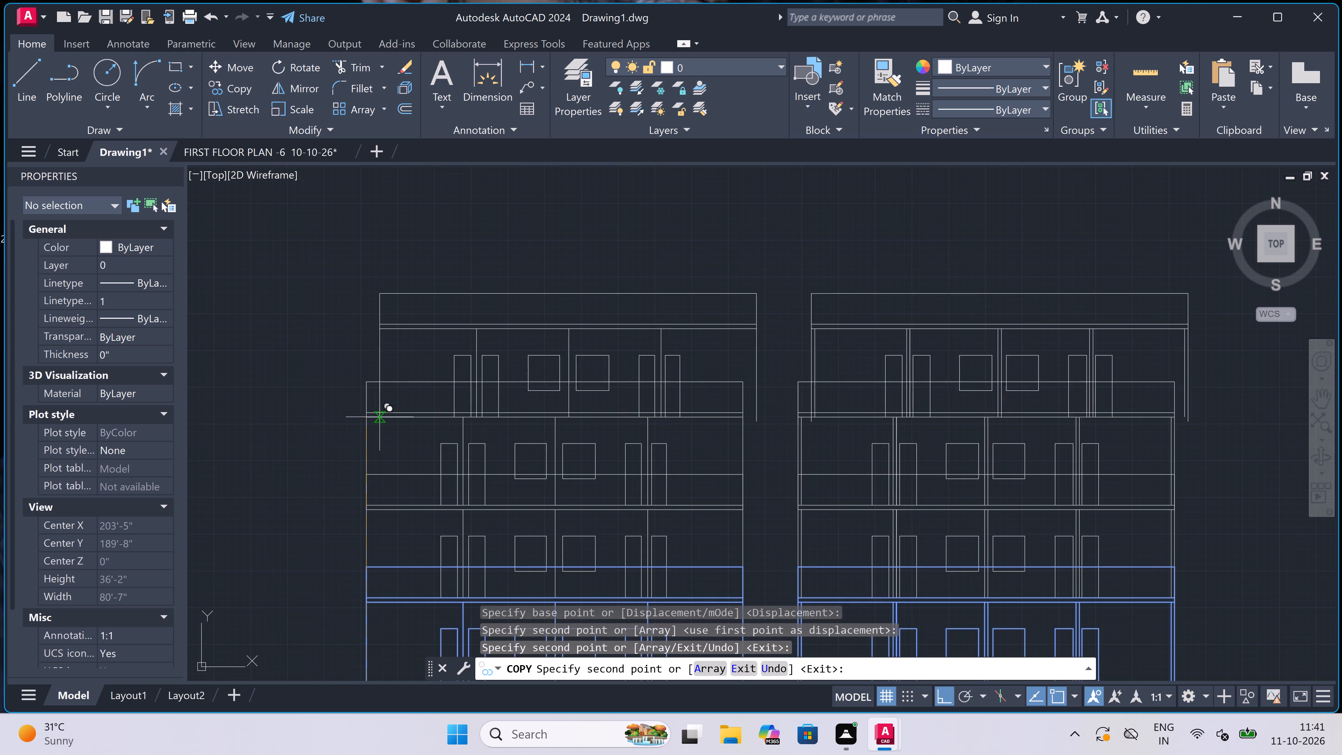
scroll(364, 408, "down", 2)
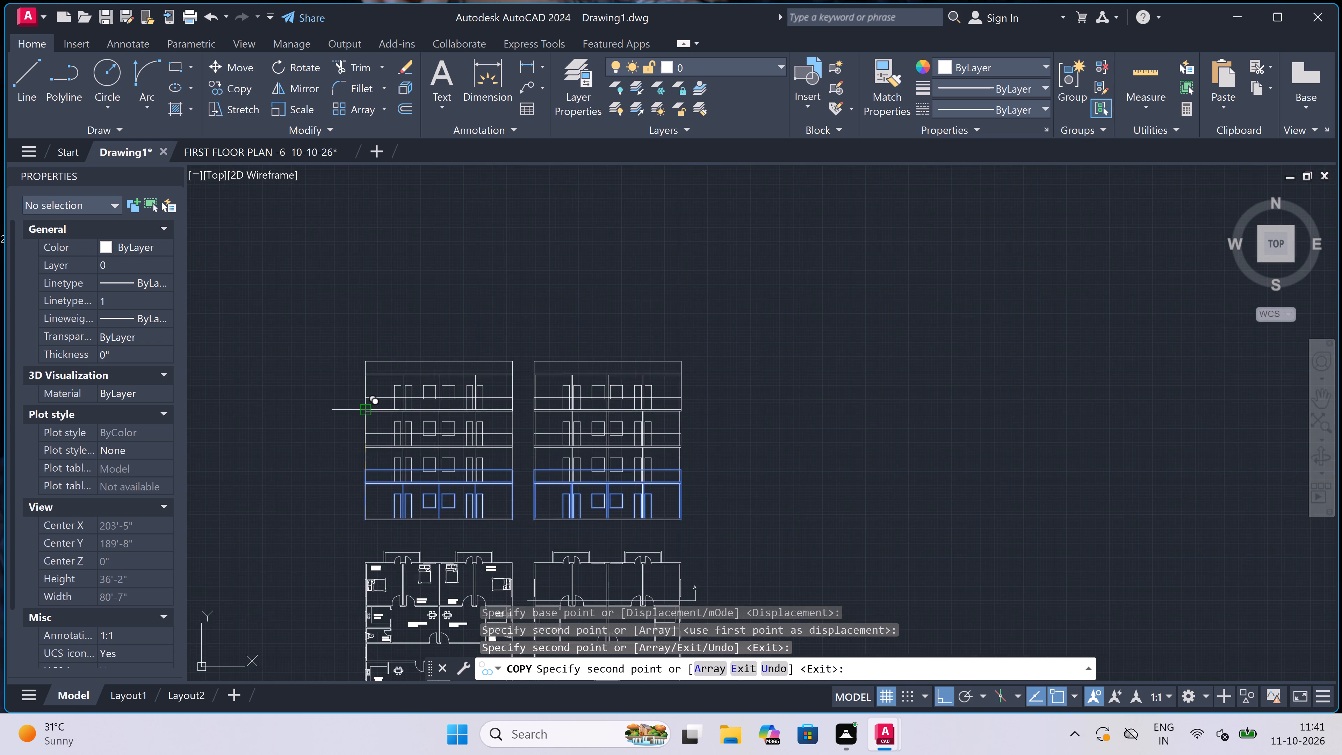
scroll(364, 408, "down", 1)
left_click(364, 408)
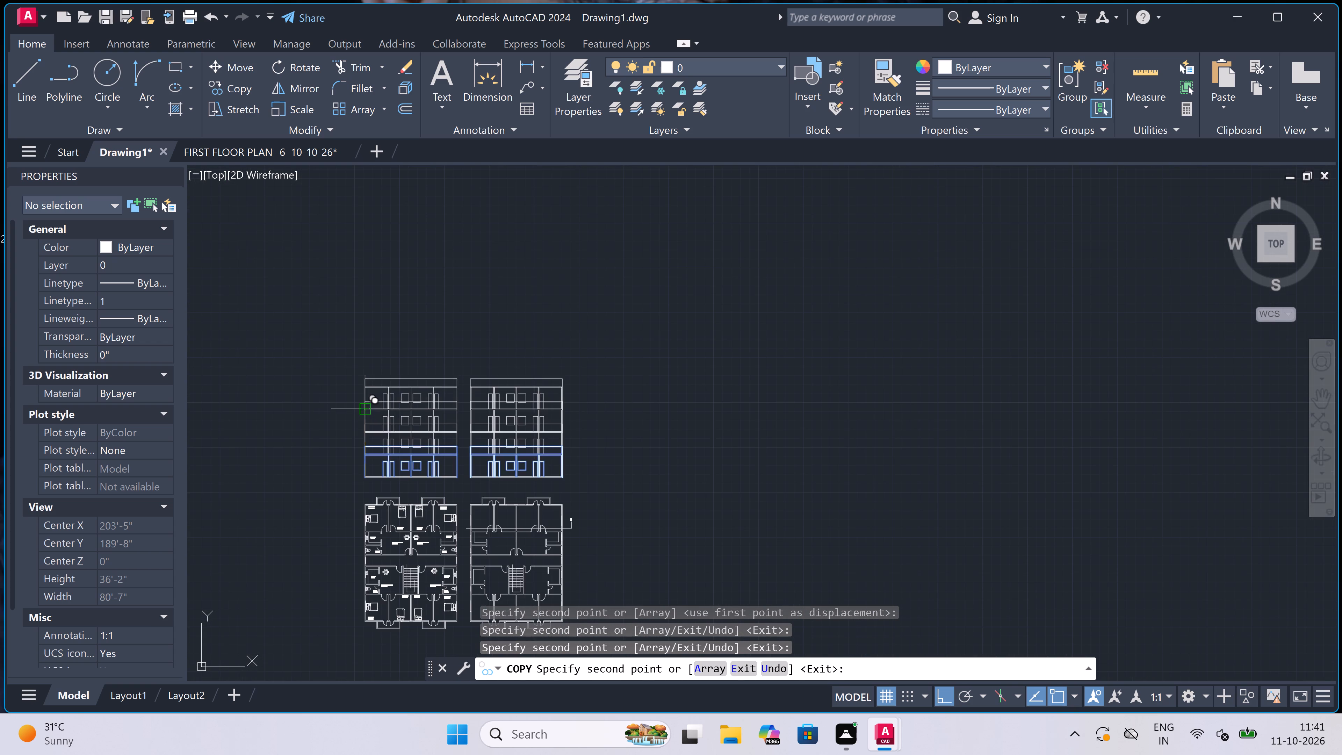
key("Escape")
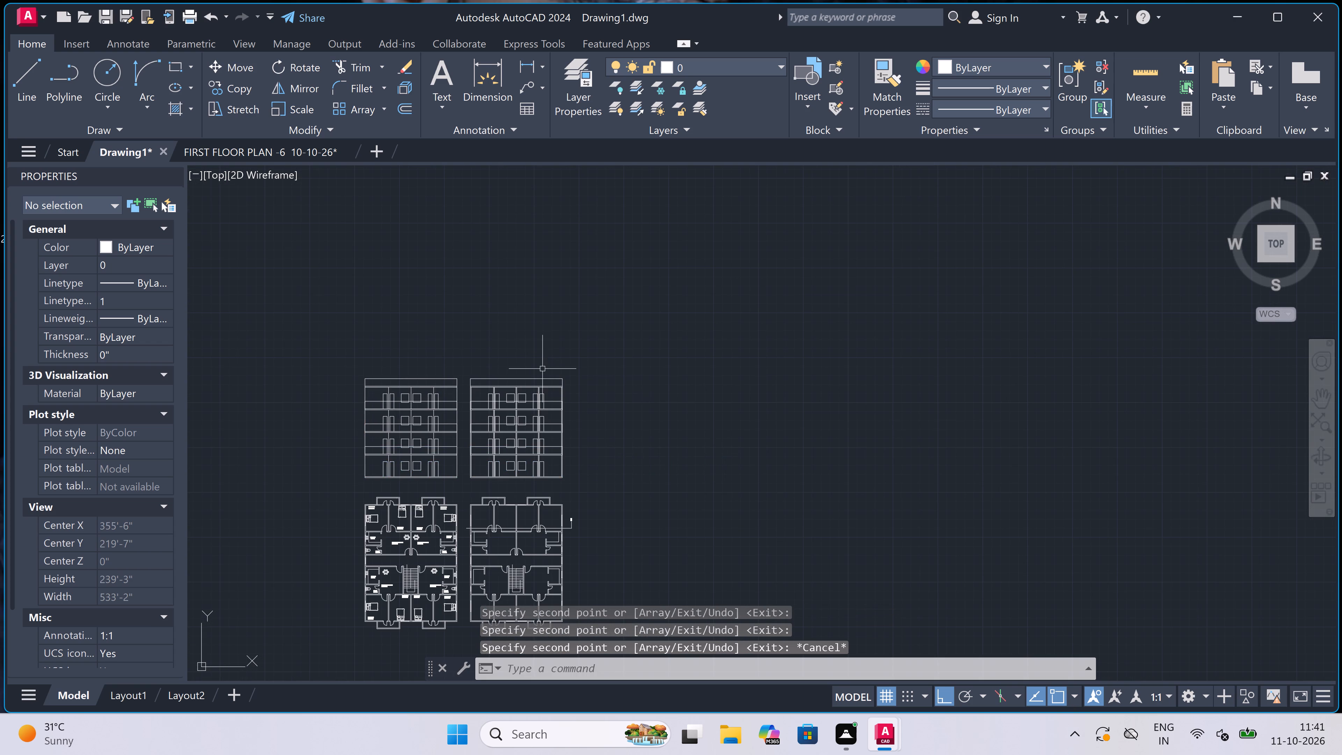
Erase the three leftover horizontal parapet lines crossing the upper three storeys of section A.
scroll(500, 415, "up", 3)
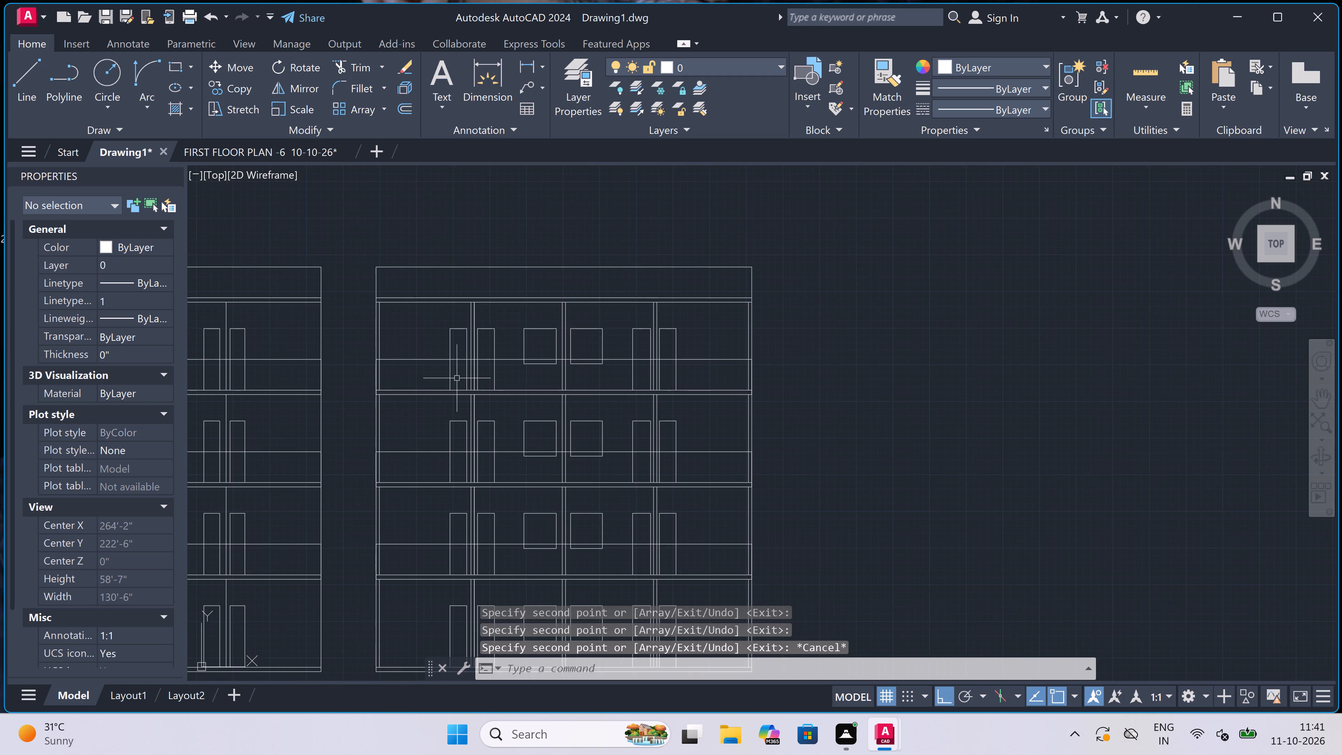
scroll(428, 352, "up", 2)
left_click_drag(428, 352, 427, 355)
left_click(389, 419)
scroll(389, 418, "down", 2)
scroll(384, 514, "up", 1)
left_click(393, 471)
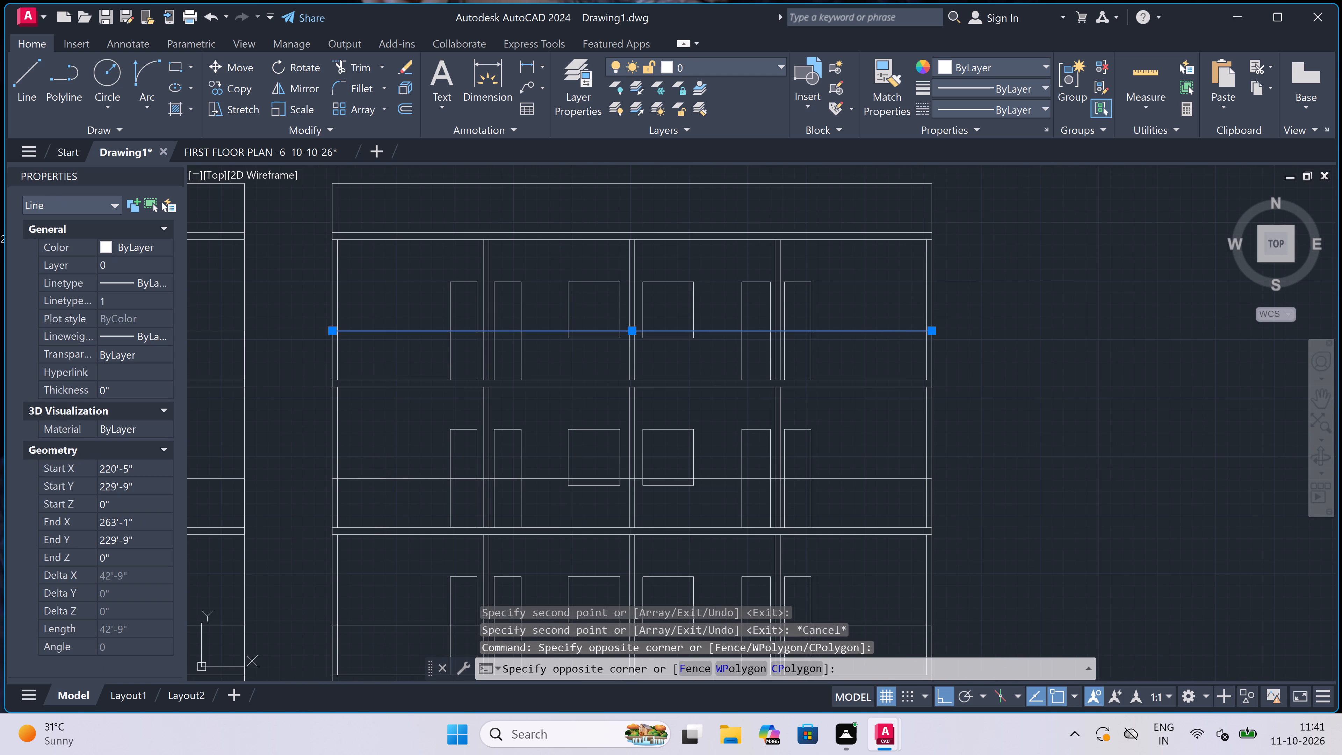
left_click(384, 494)
scroll(395, 429, "down", 3)
scroll(387, 479, "up", 3)
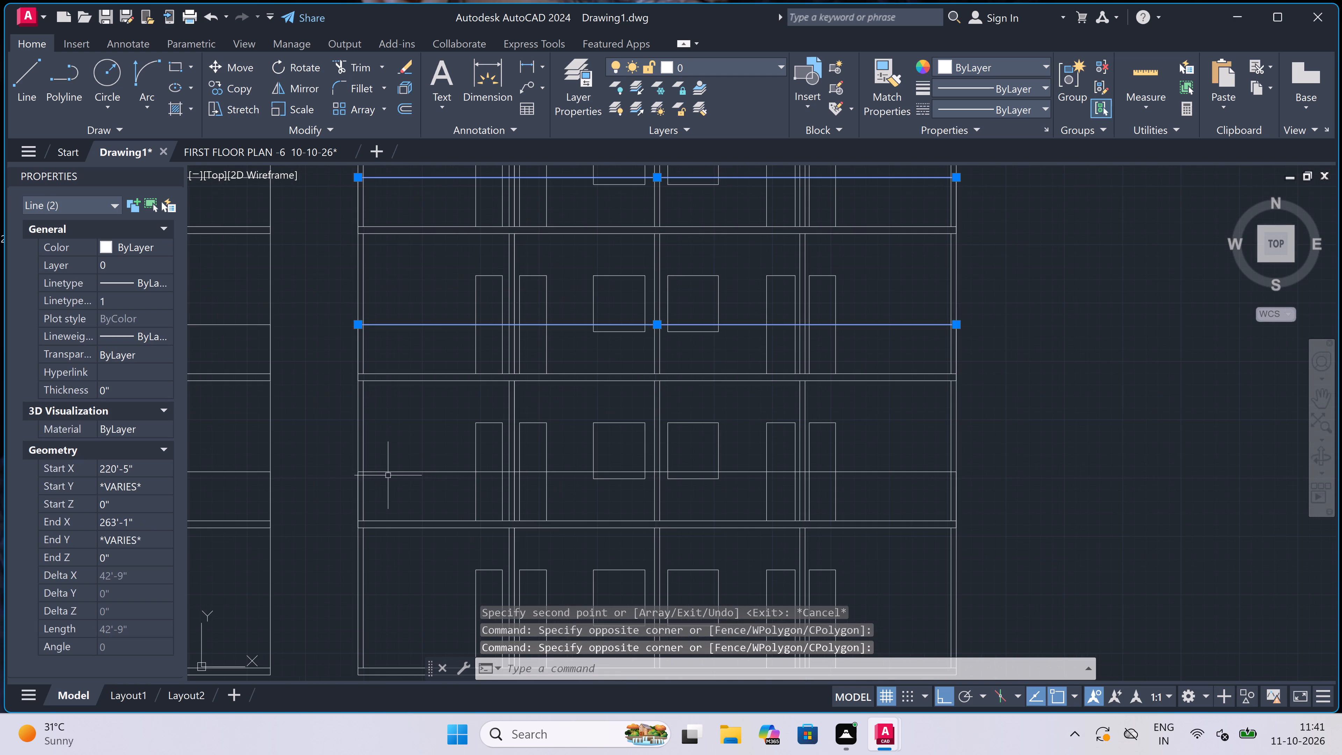
left_click(405, 452)
left_click(383, 490)
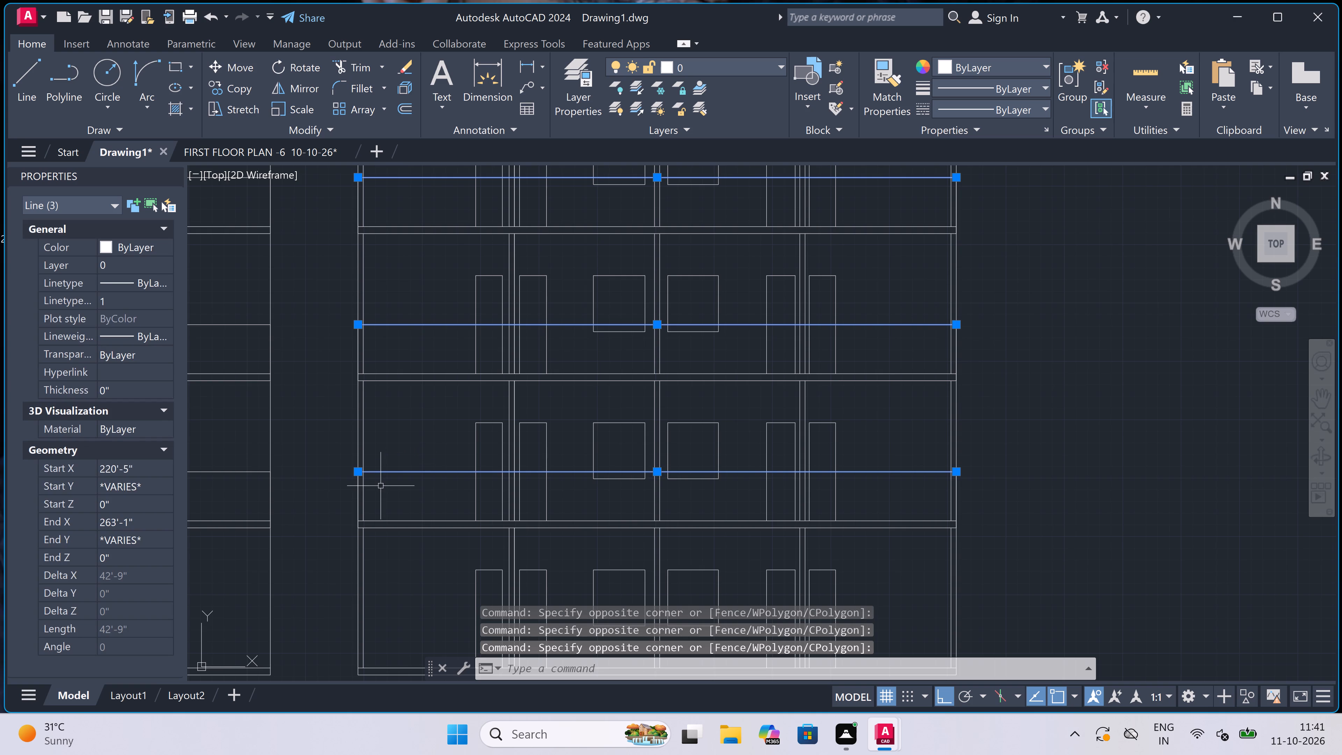
key("Delete")
Draw a 4' vertical line upward from the bottom-left corner of the elevation above the furnished plan.
scroll(414, 441, "down", 5)
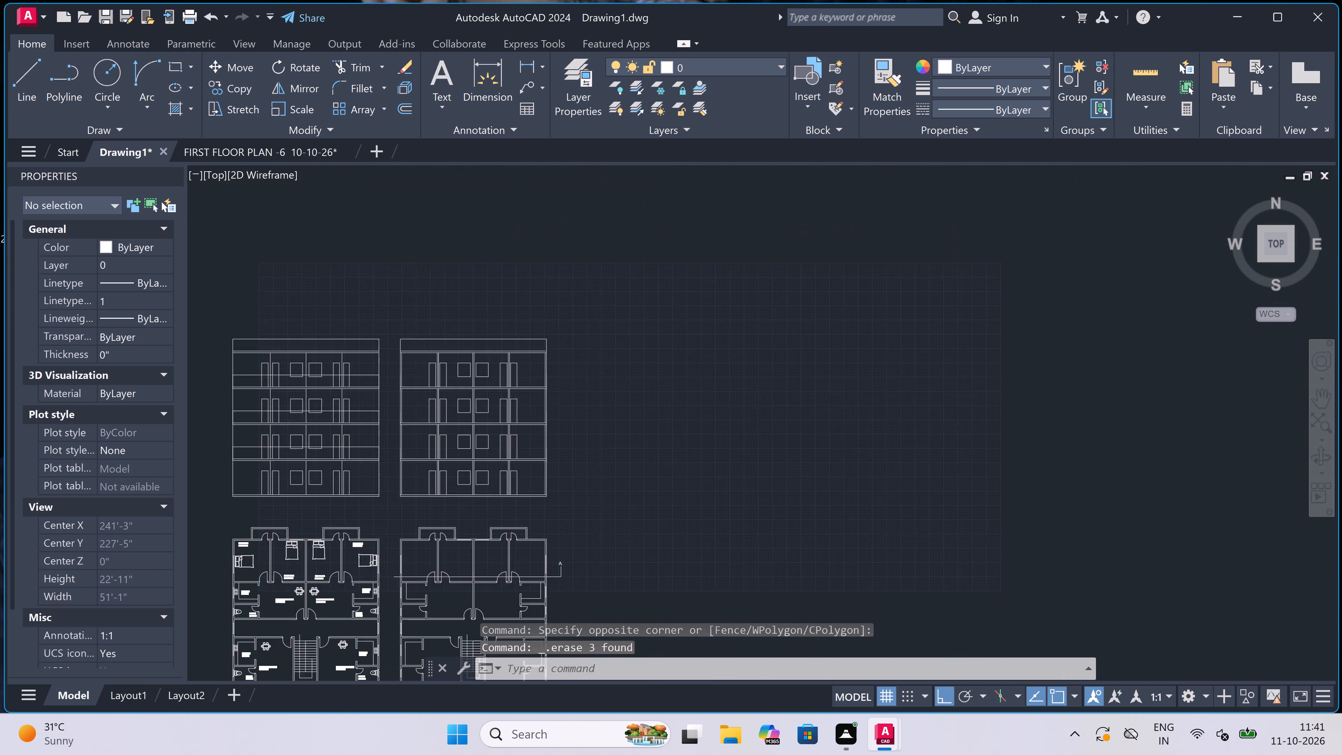
scroll(333, 450, "up", 3)
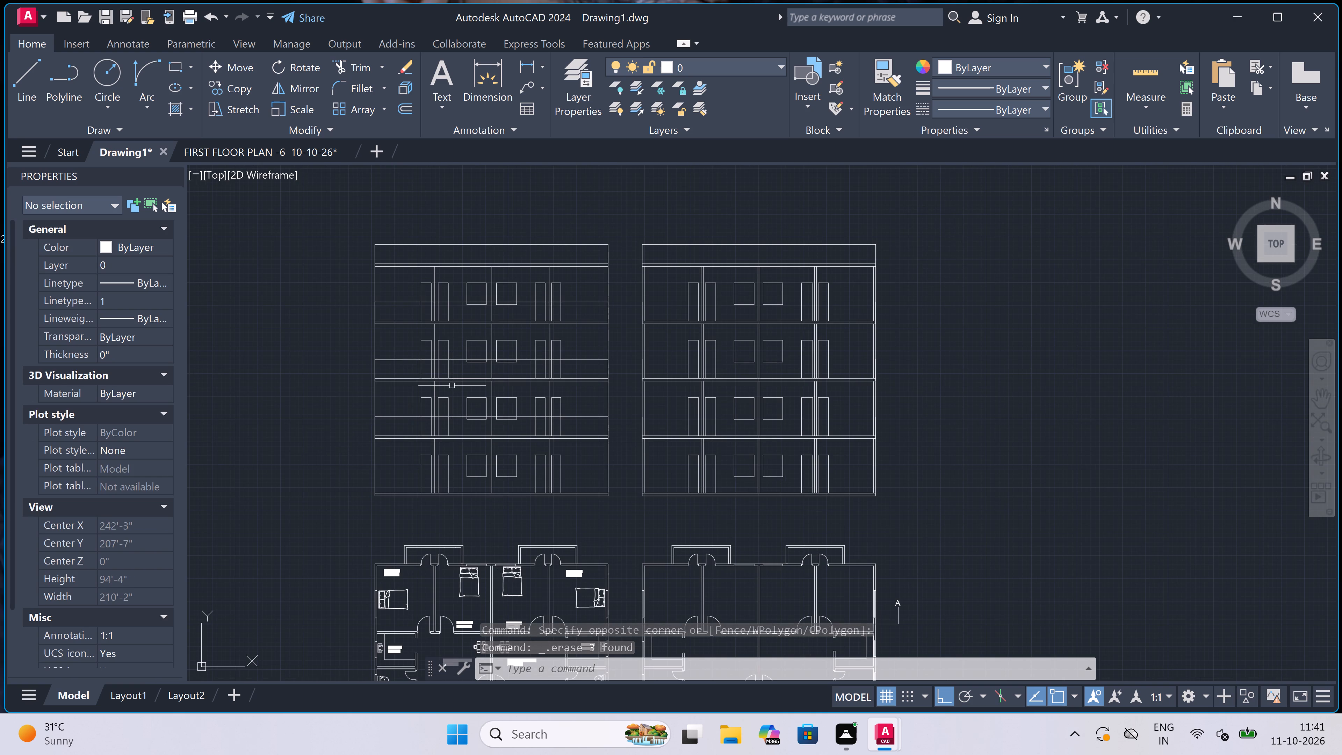
type("l")
key("space")
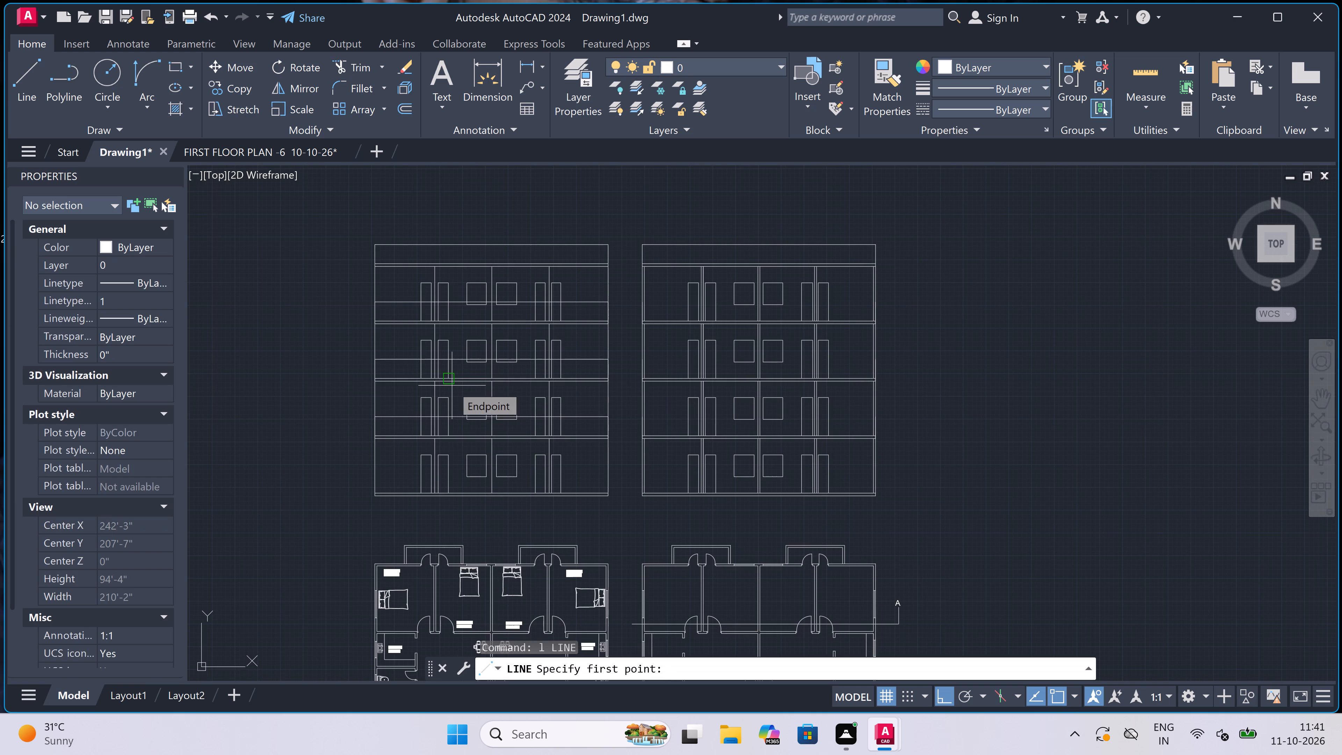
scroll(374, 500, "up", 3)
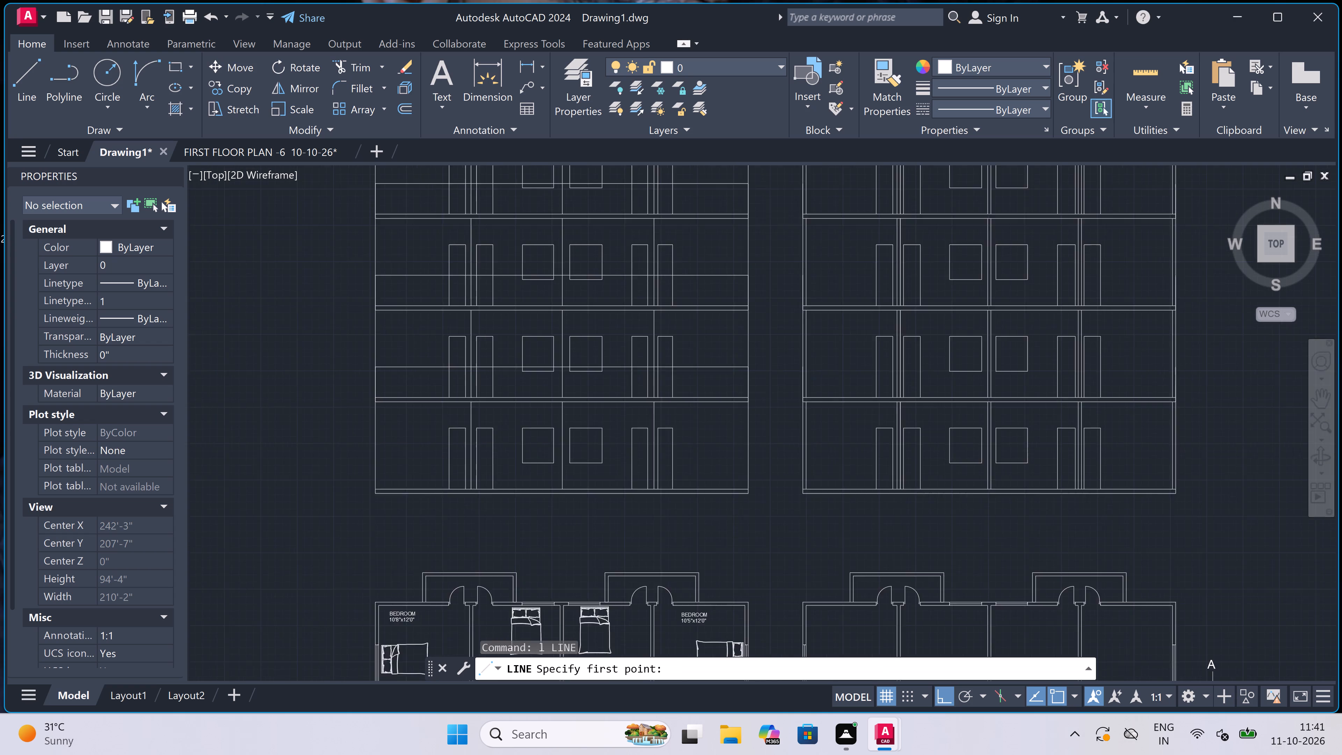
left_click_drag(375, 487, 369, 487)
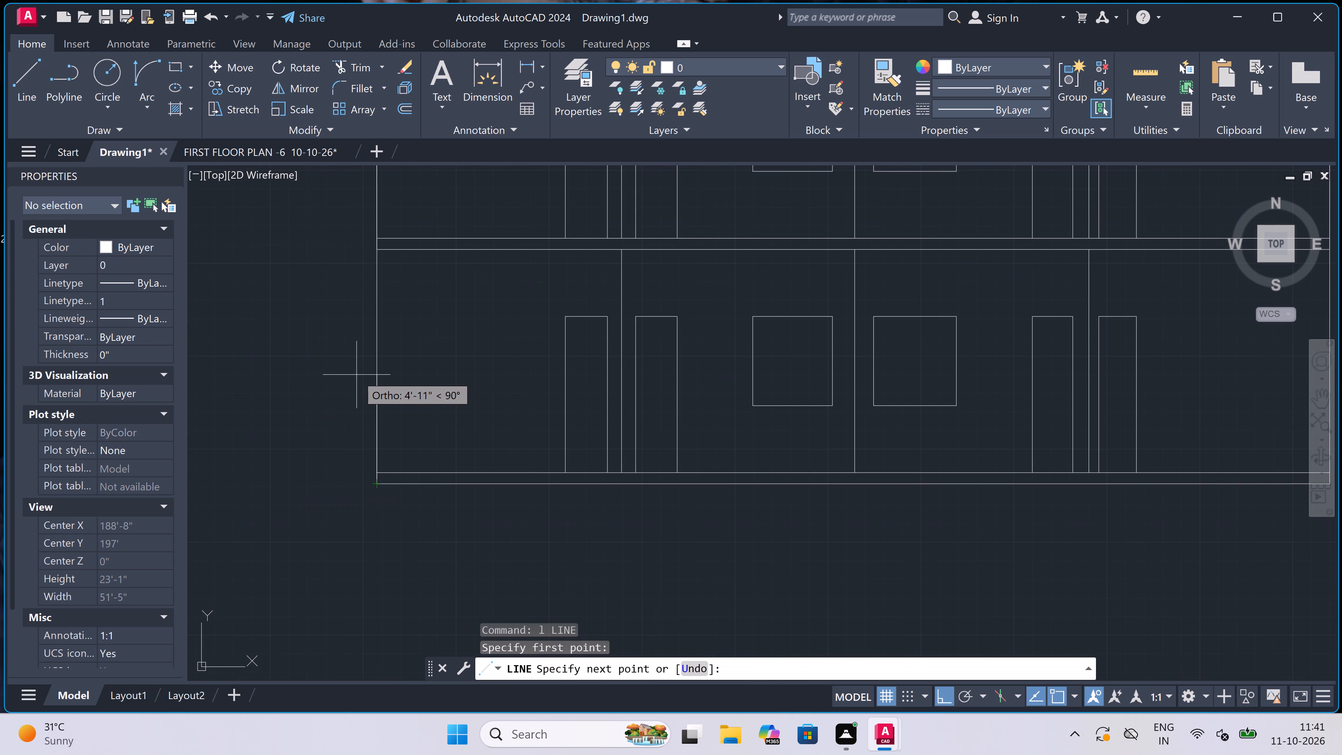
key("3")
key("BackSpace")
key("4")
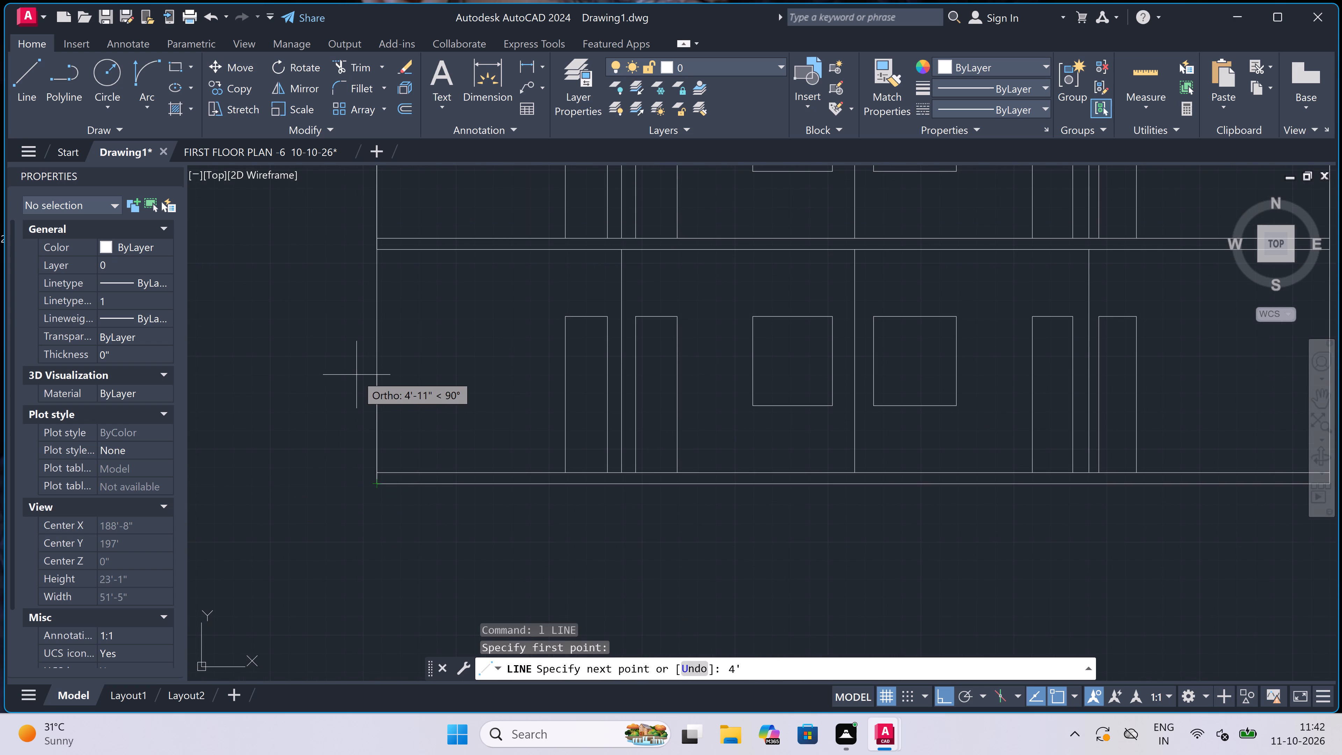
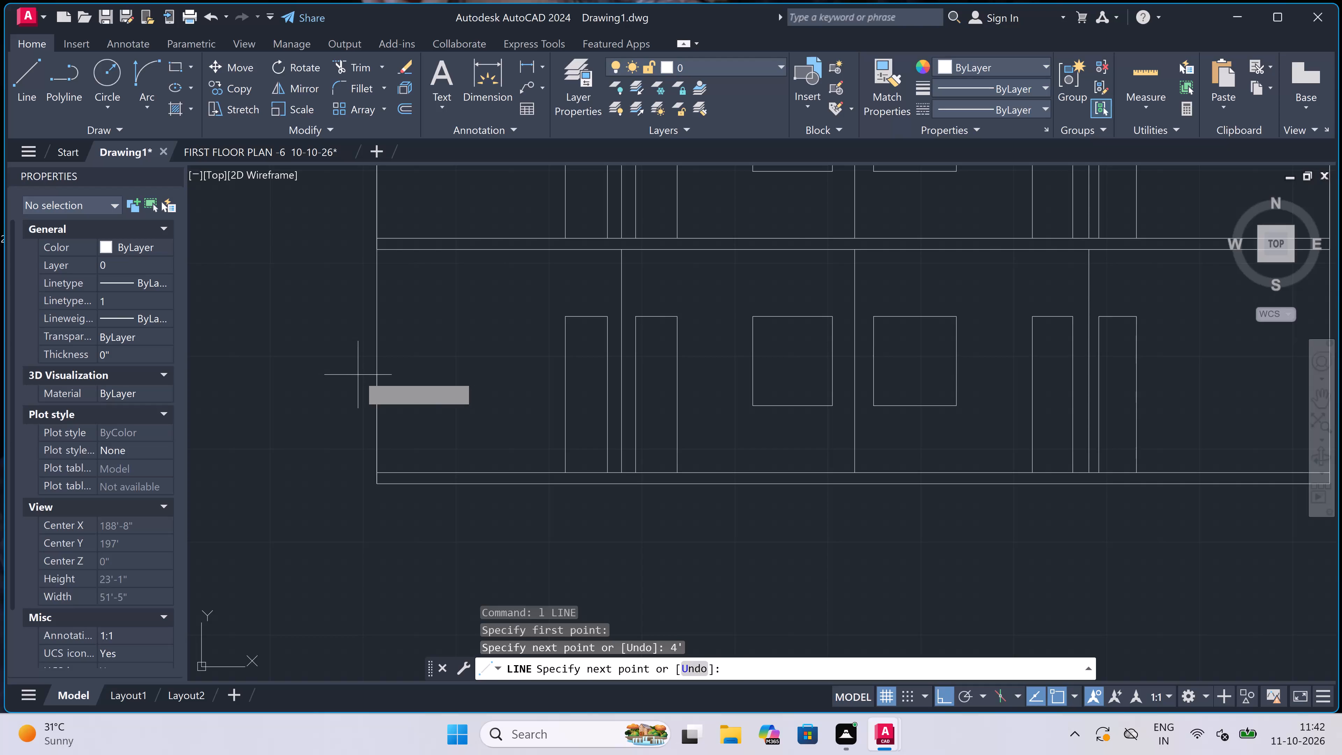
Extend the line horizontally from the top of the 4' vertical across the elevation's ground storey to its opposite edge, and end it.
scroll(357, 375, "down", 2)
scroll(713, 388, "up", 2)
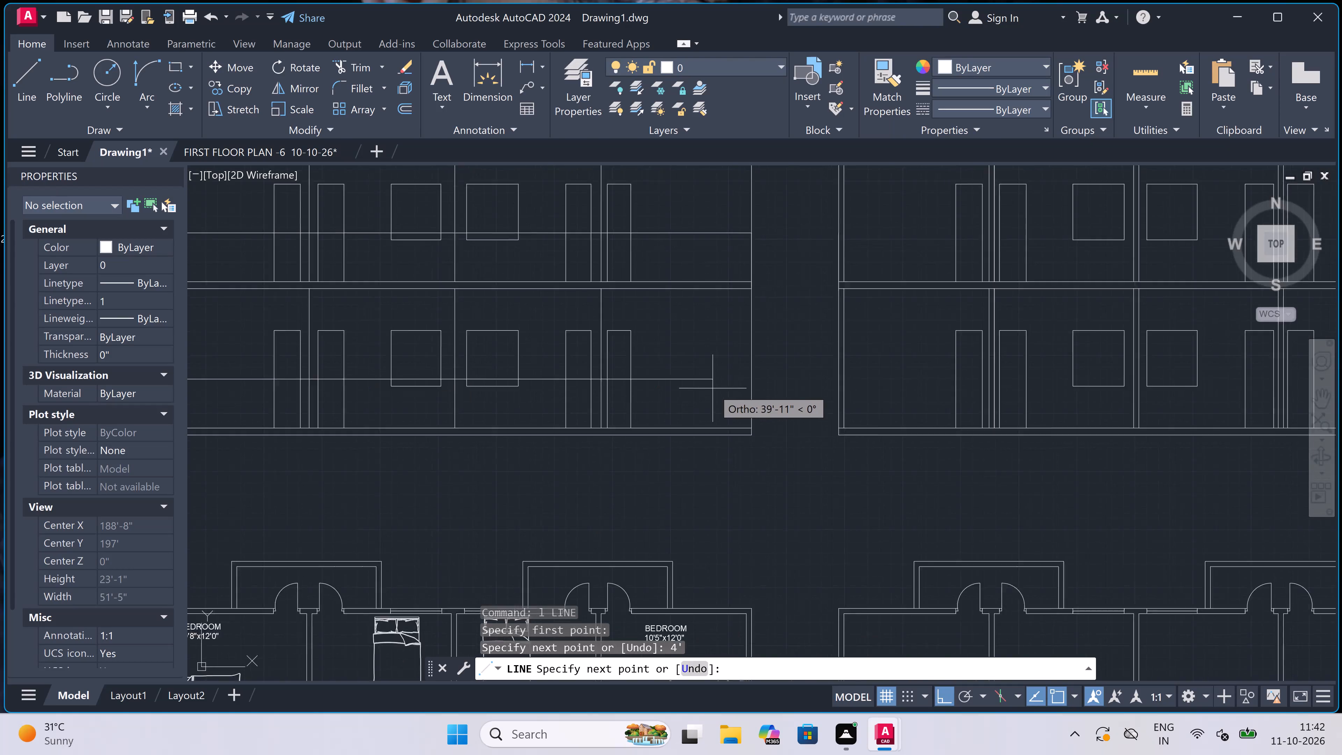
left_click(779, 381)
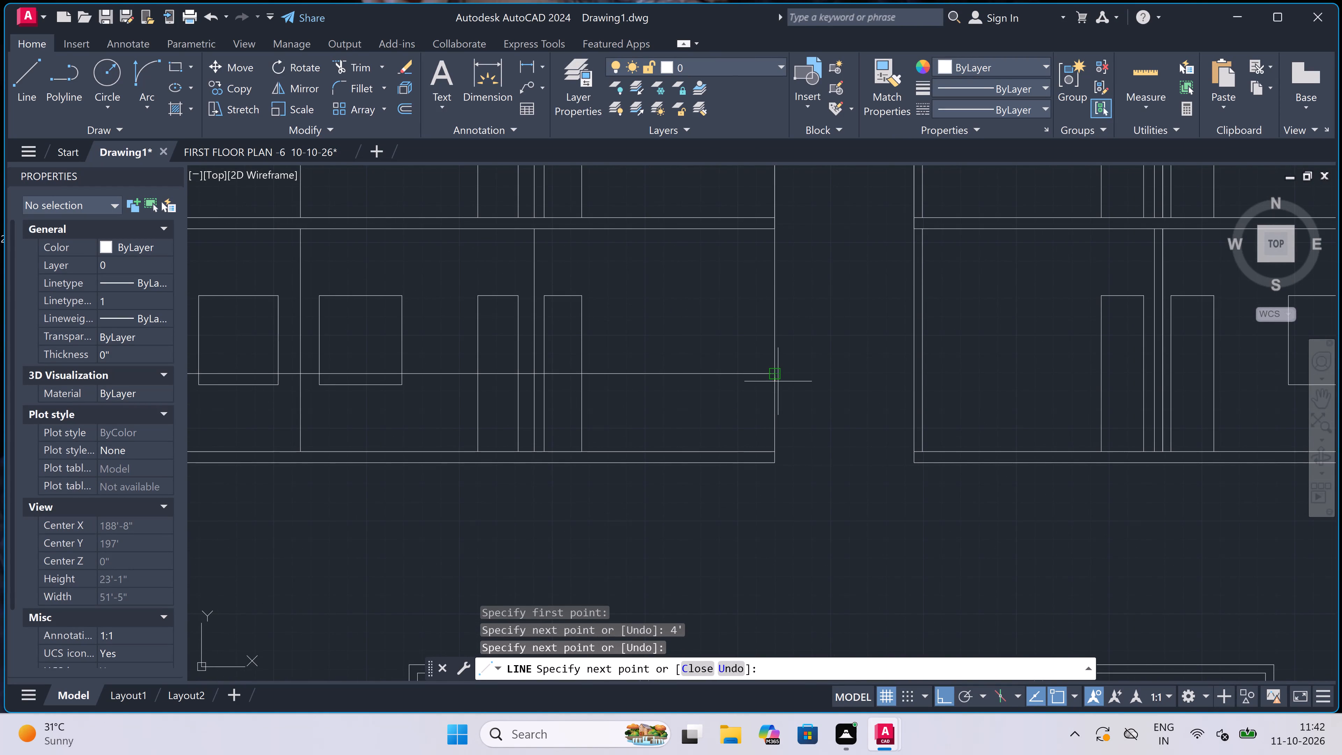
key("Escape")
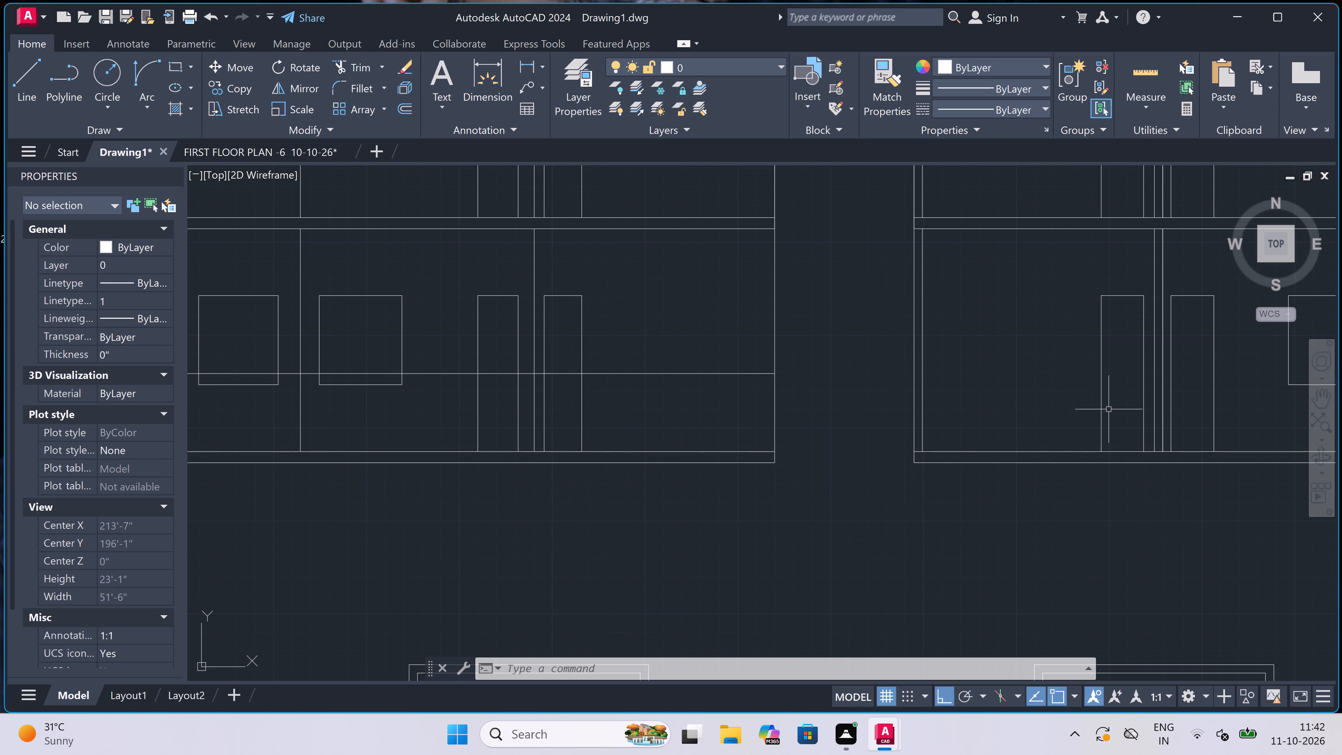
Draw a slightly inset rectangle inside the leftmost door outline on the ground storey of the elevation above the furnished plan.
scroll(599, 385, "down", 4)
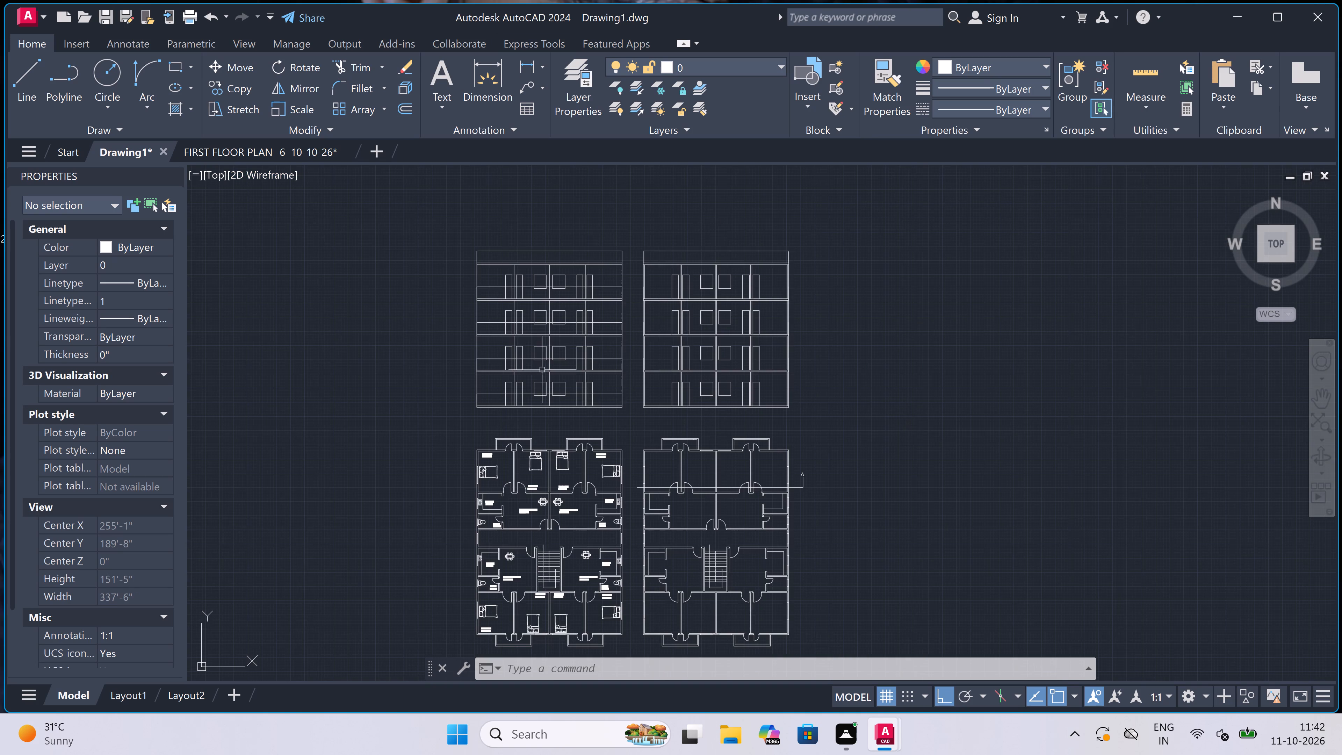
scroll(533, 363, "up", 3)
scroll(531, 365, "down", 2)
scroll(472, 406, "up", 4)
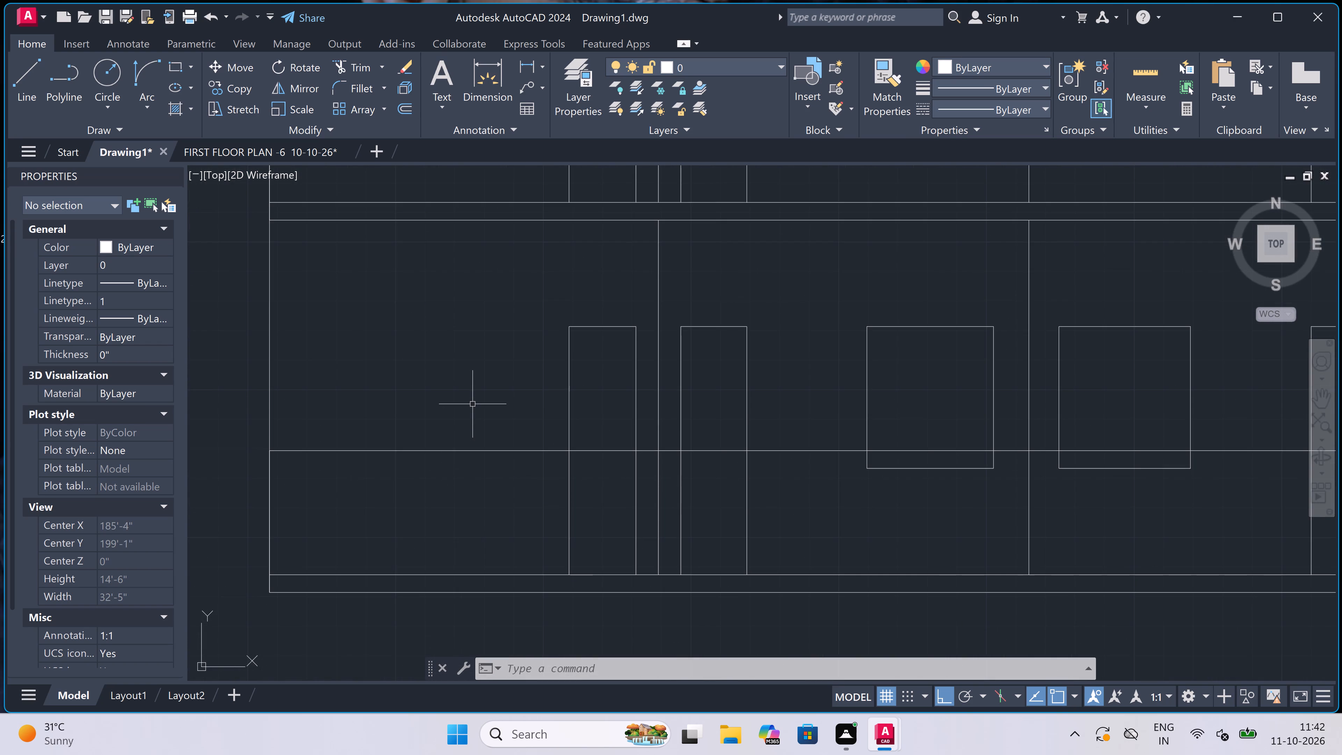
type("rec")
key("space")
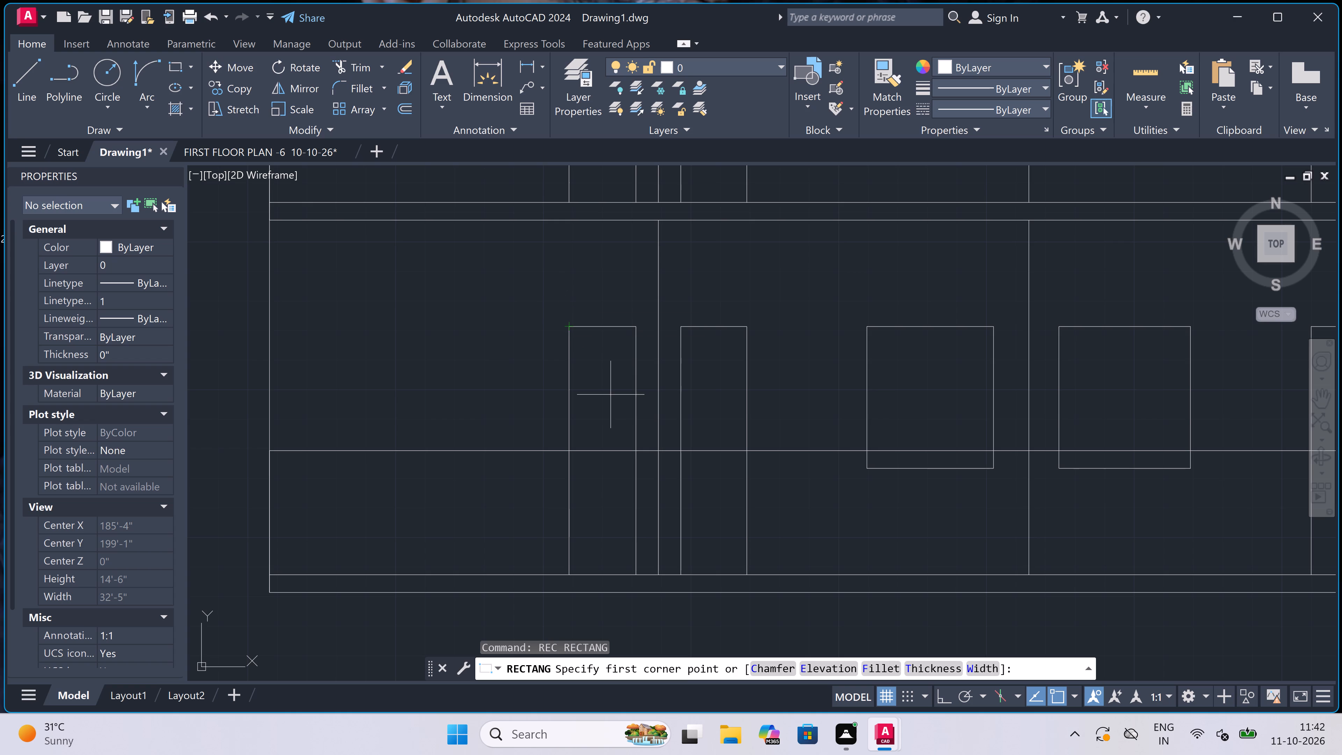
scroll(577, 325, "up", 2)
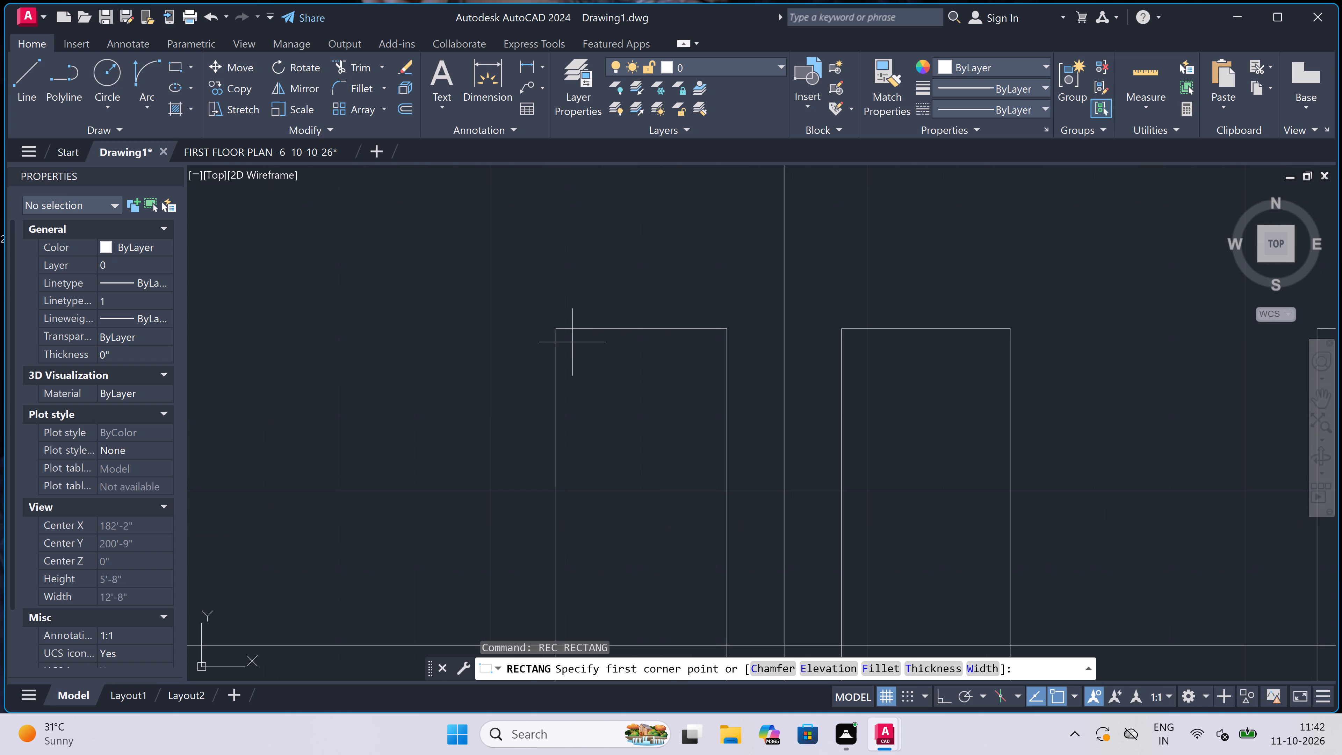
scroll(571, 342, "up", 2)
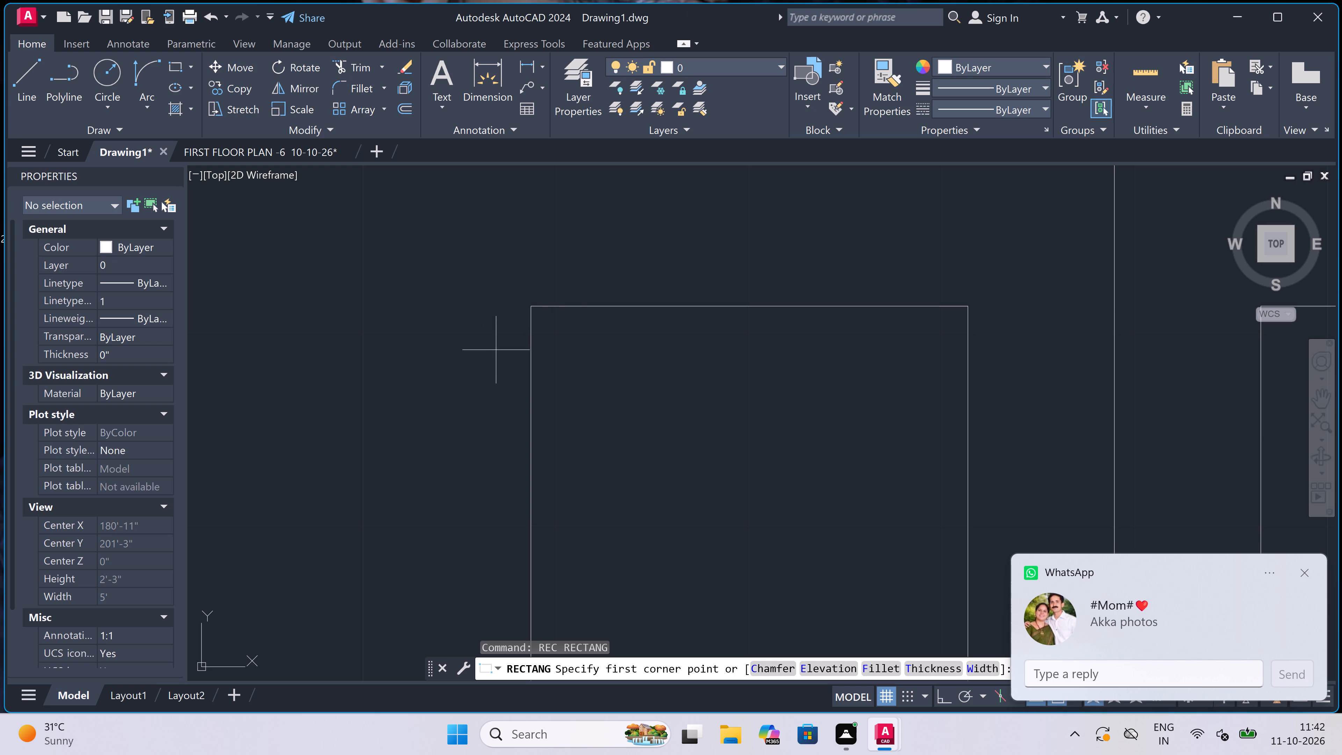
scroll(564, 329, "up", 1)
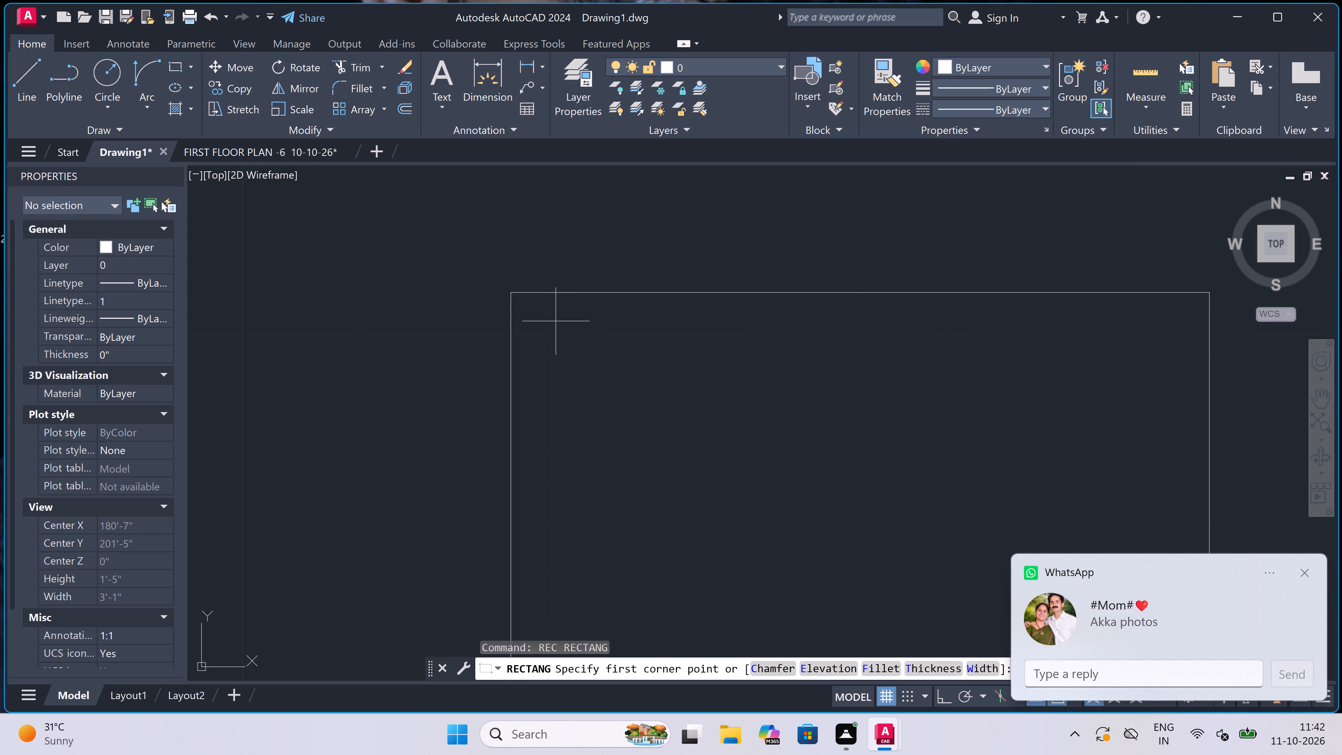
left_click(530, 313)
scroll(530, 313, "down", 2)
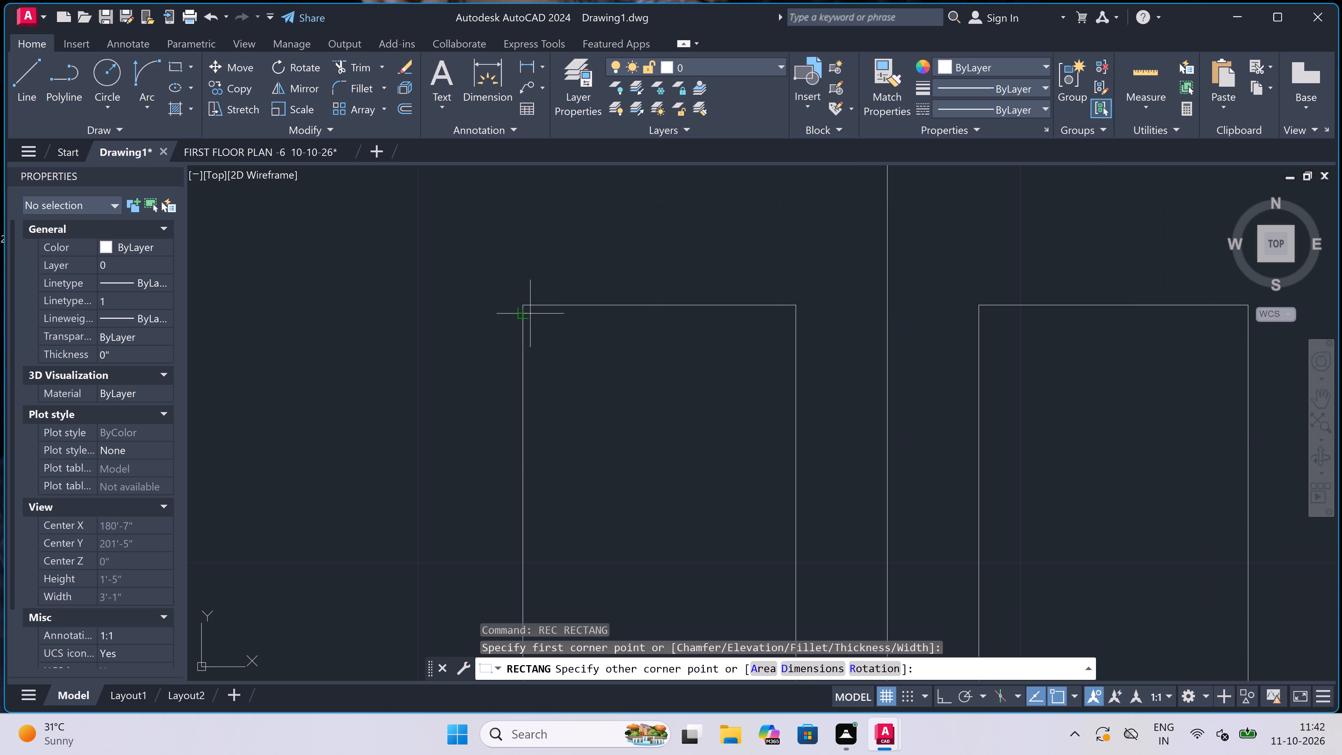
scroll(530, 314, "down", 1)
scroll(550, 392, "down", 2)
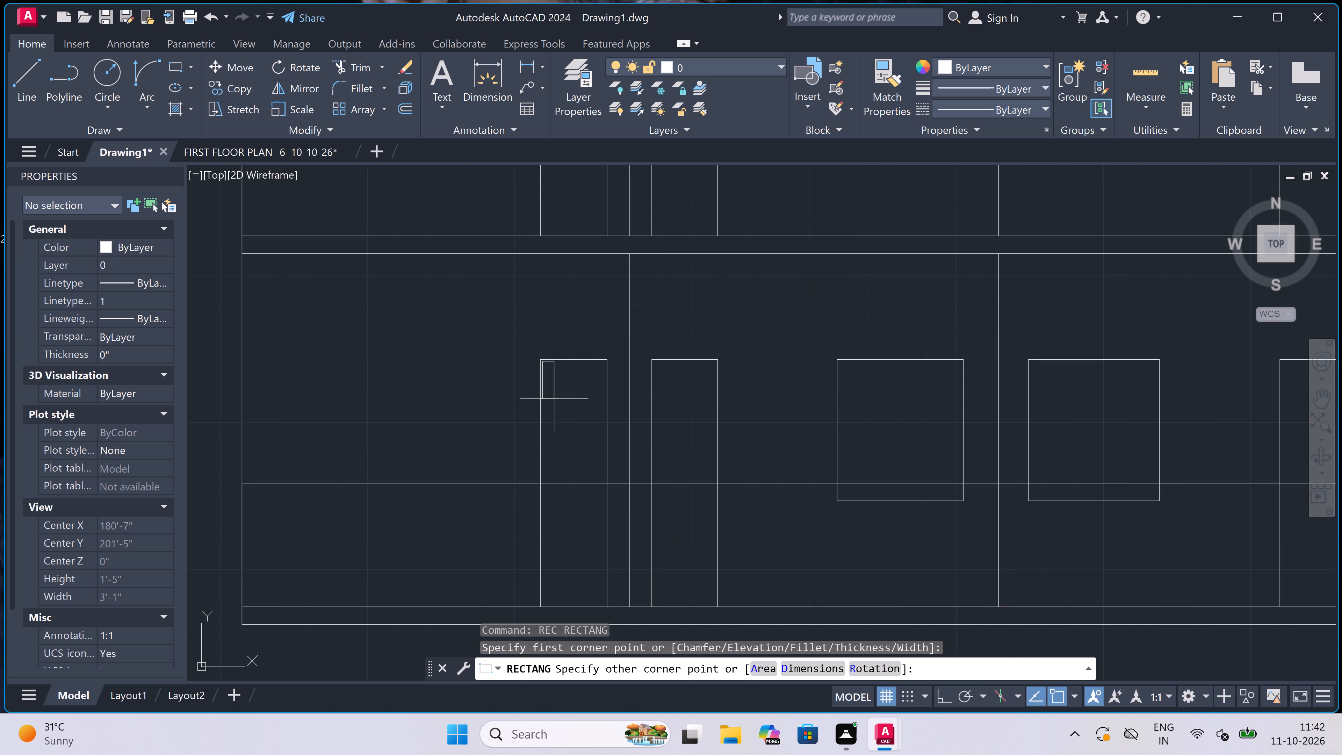
scroll(566, 429, "down", 1)
scroll(579, 494, "up", 3)
scroll(579, 495, "down", 1)
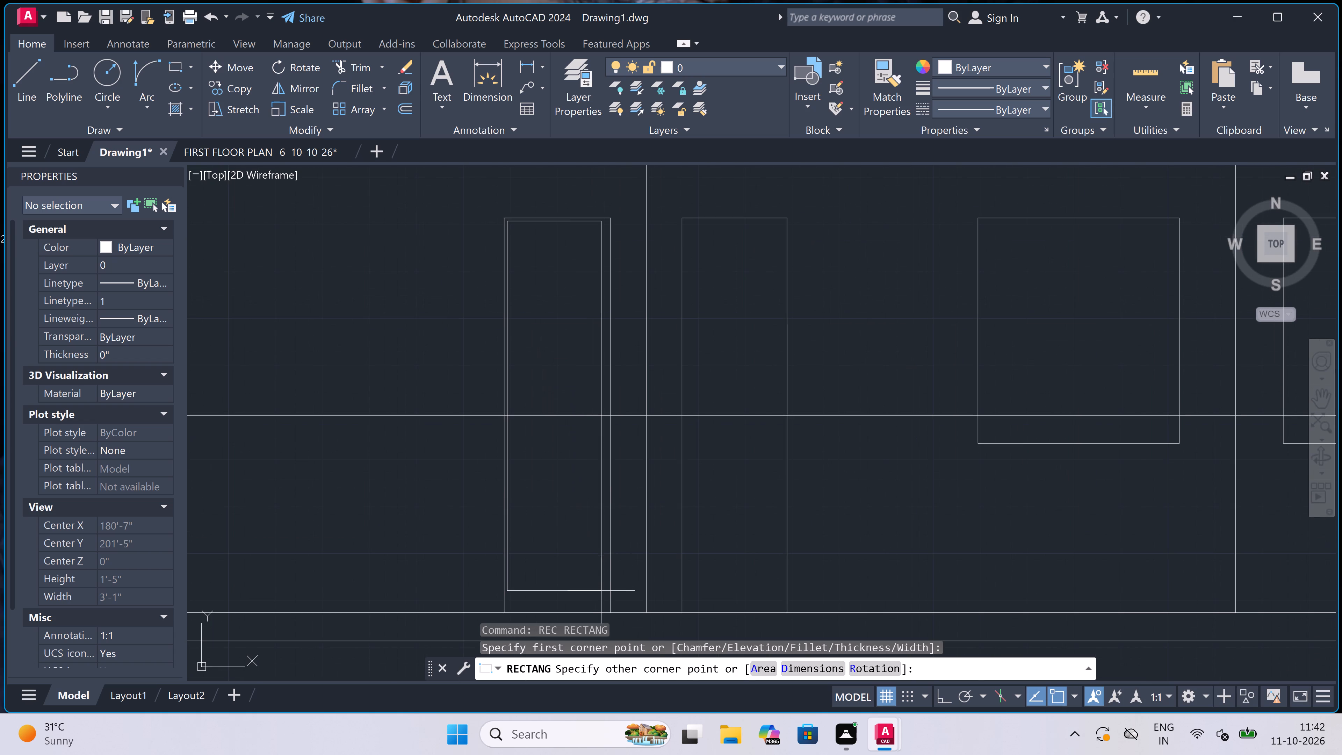
scroll(607, 607, "up", 2)
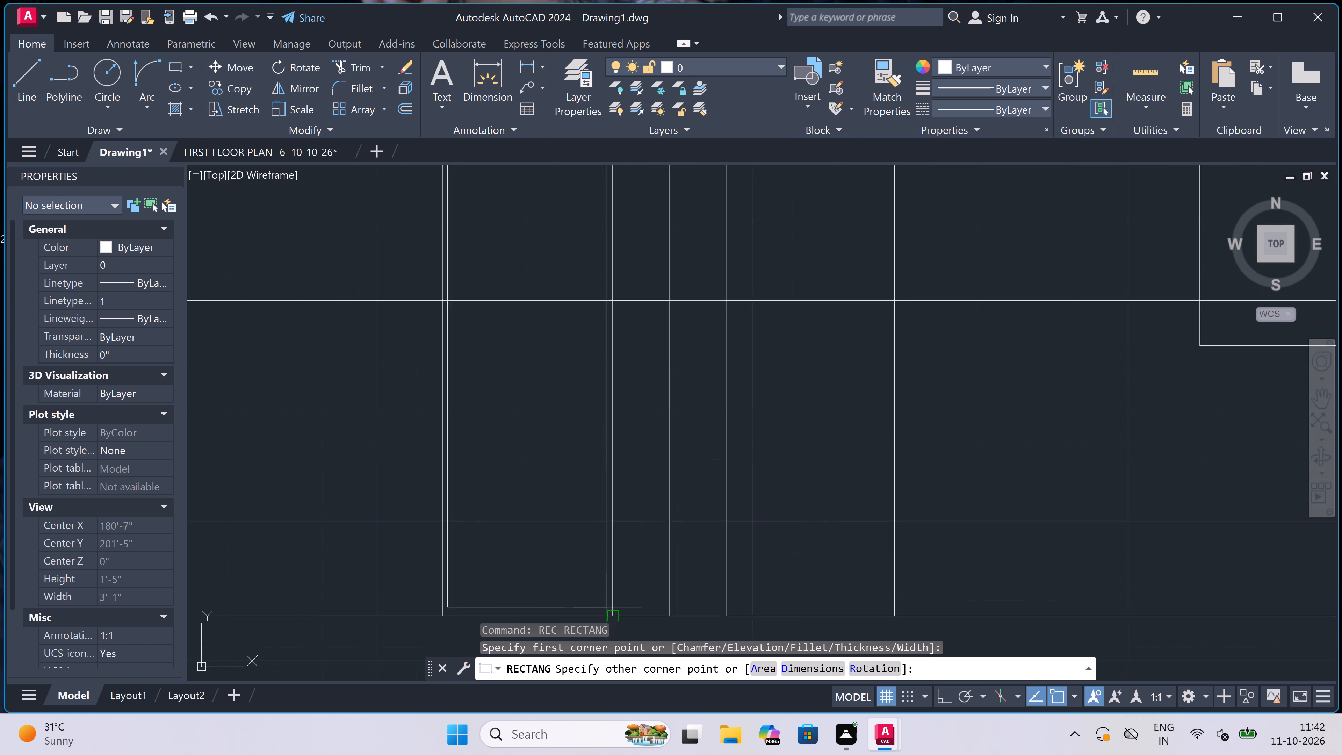
scroll(607, 607, "up", 1)
scroll(608, 607, "down", 2)
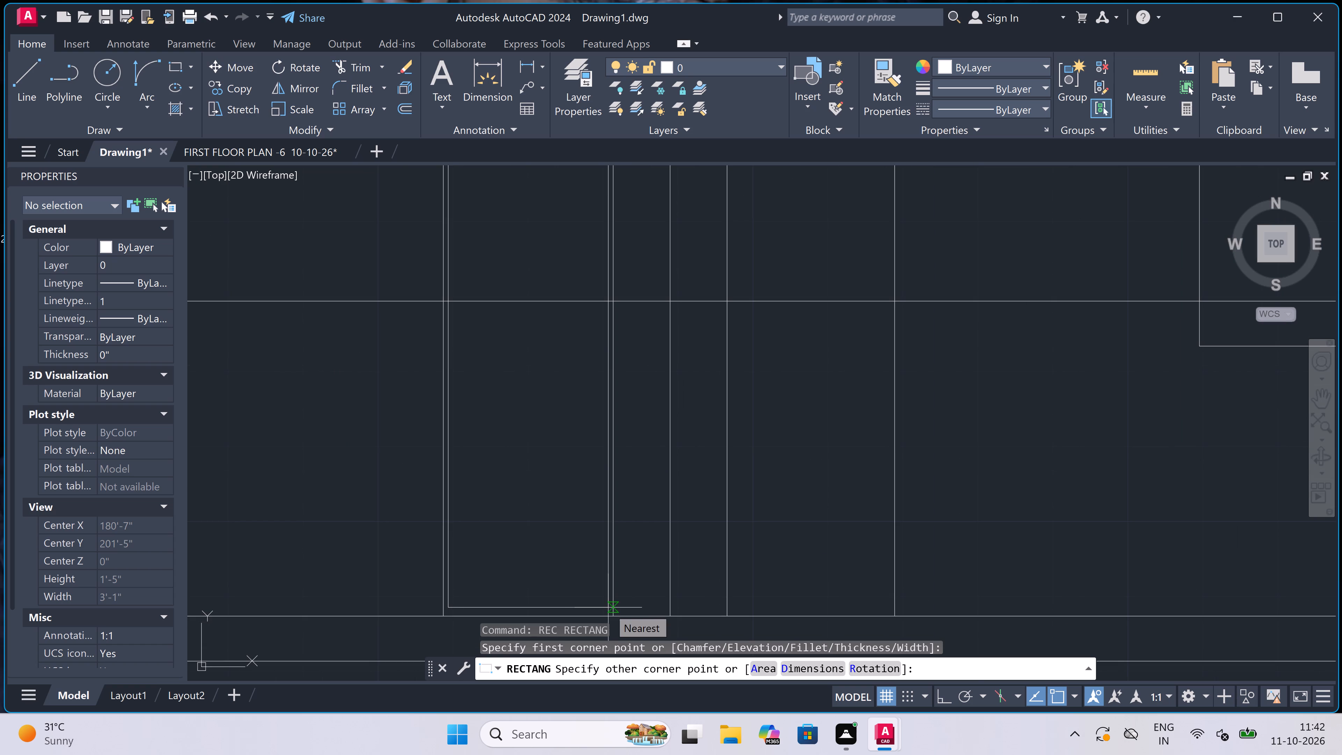
scroll(608, 611, "up", 3)
scroll(609, 613, "down", 2)
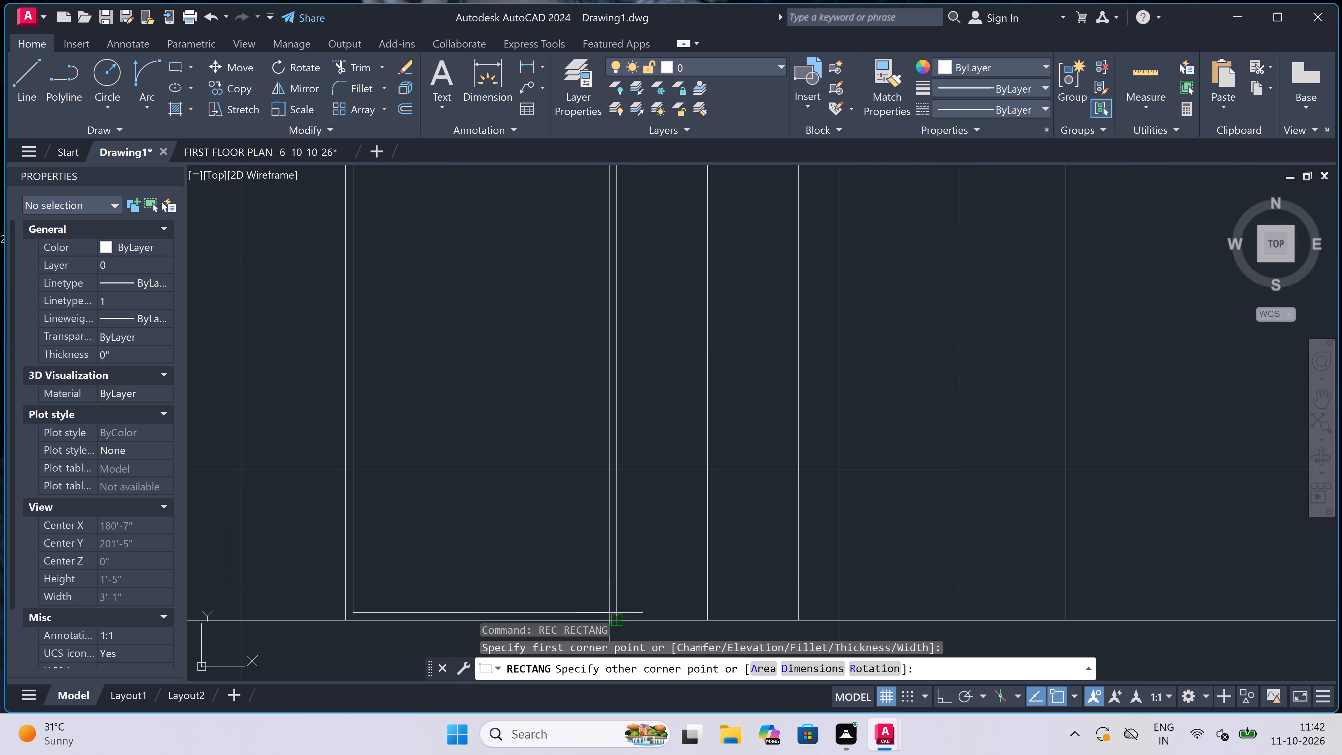
scroll(609, 613, "up", 2)
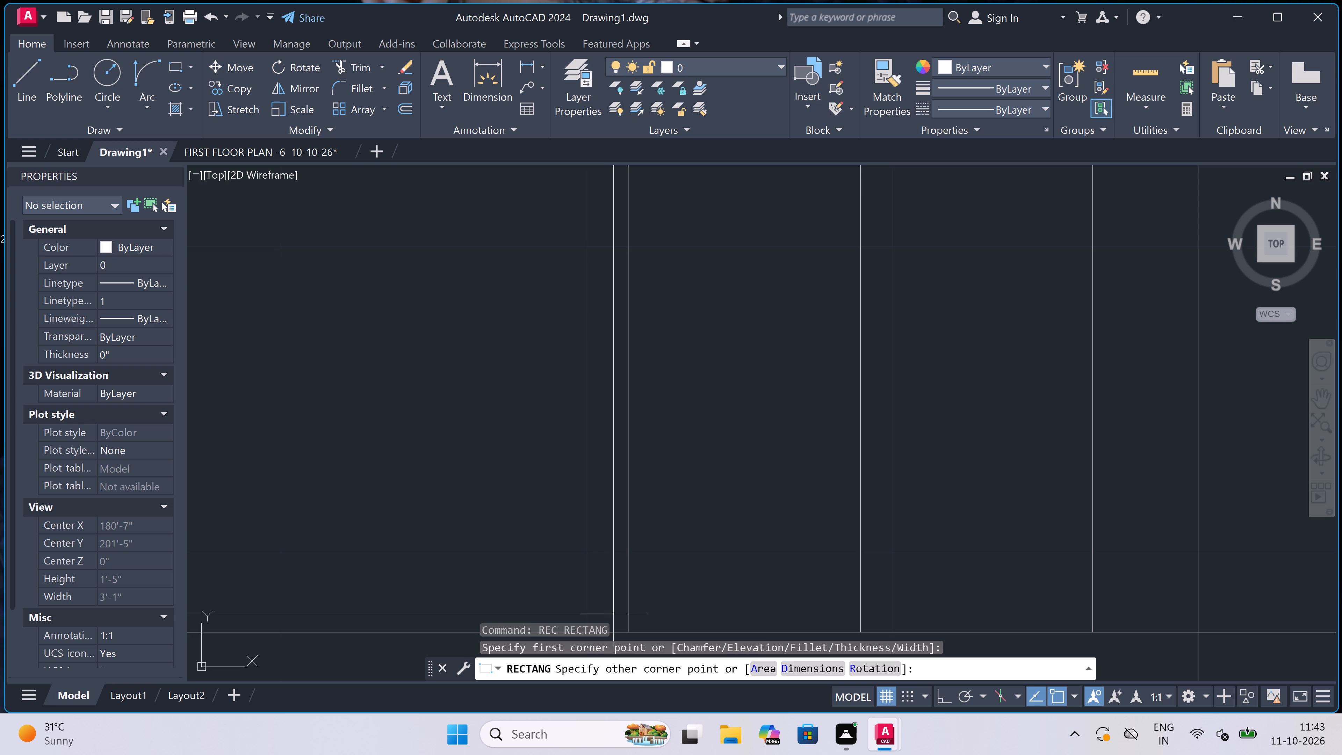
left_click(613, 614)
scroll(602, 510, "down", 4)
scroll(590, 474, "down", 2)
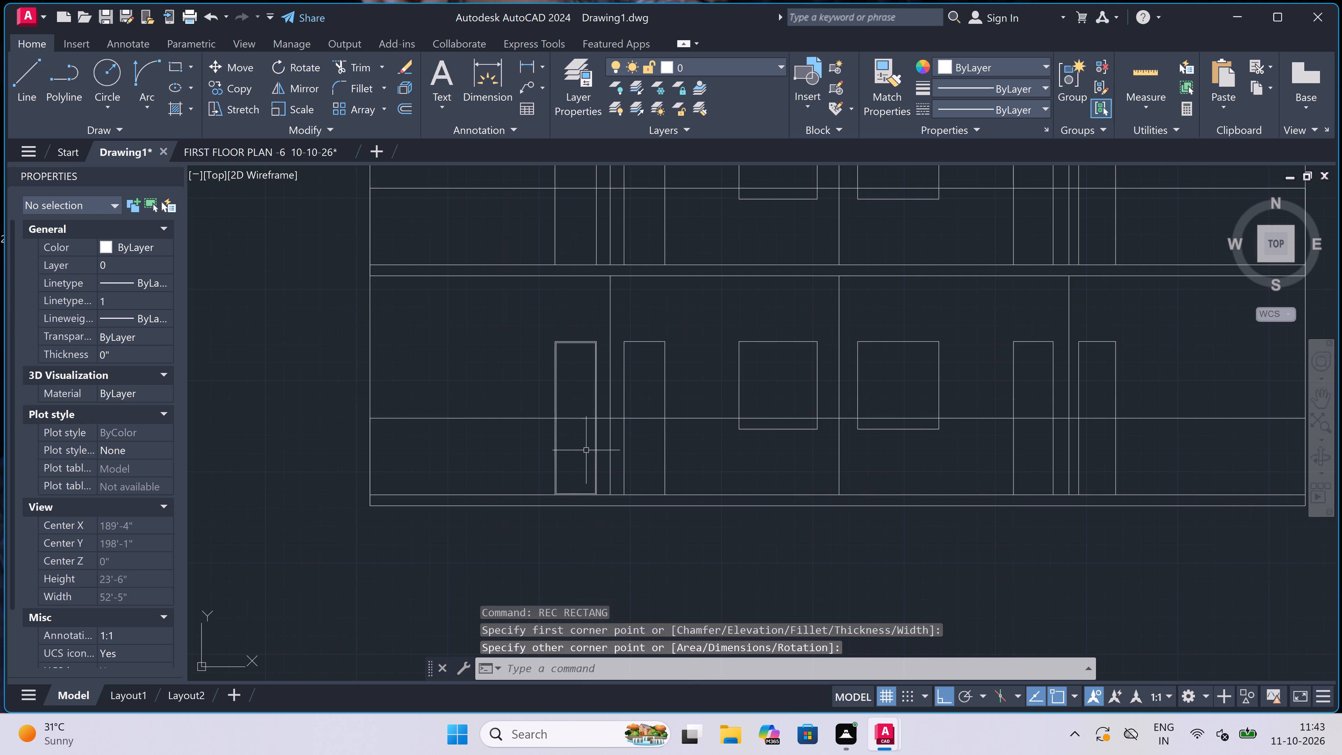
Draw a door knob circle of about 1" radius on the 4' line, just inside that door's left edge.
scroll(586, 439, "up", 3)
key("c")
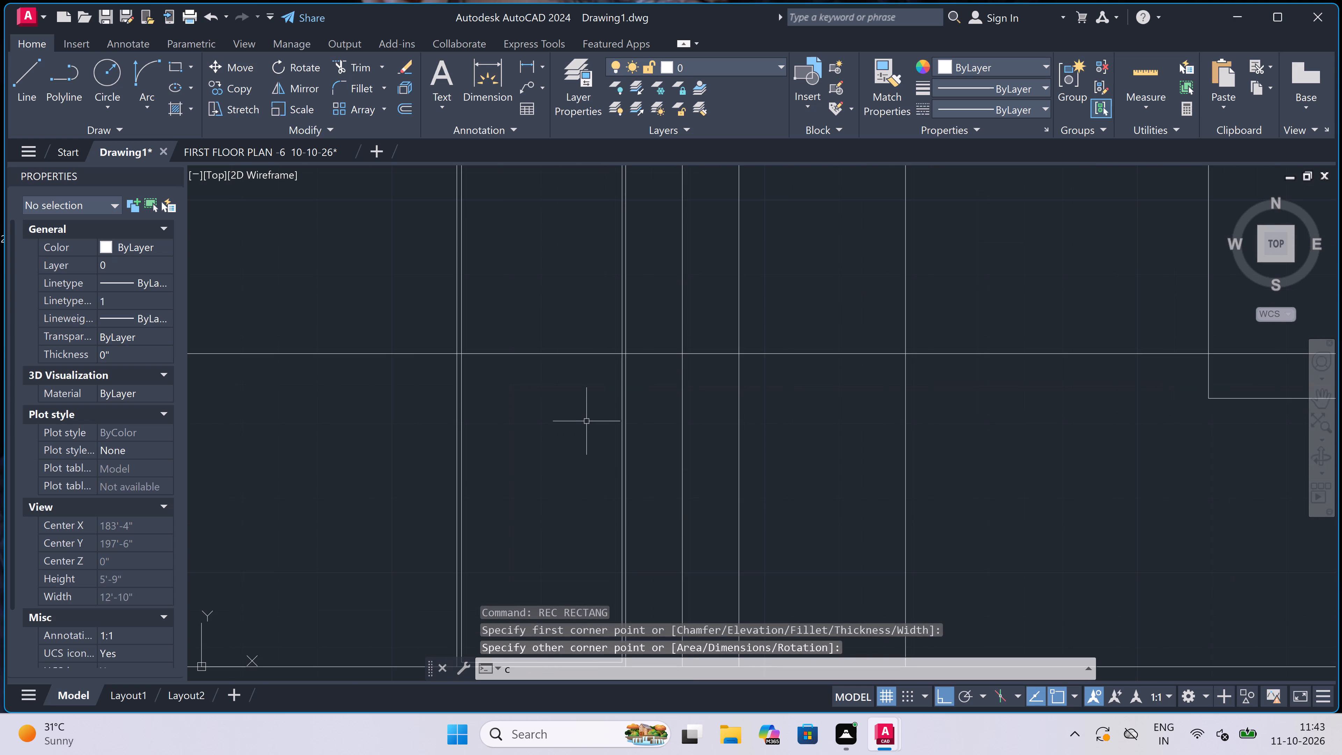
key("space")
scroll(542, 395, "down", 3)
scroll(530, 387, "up", 1)
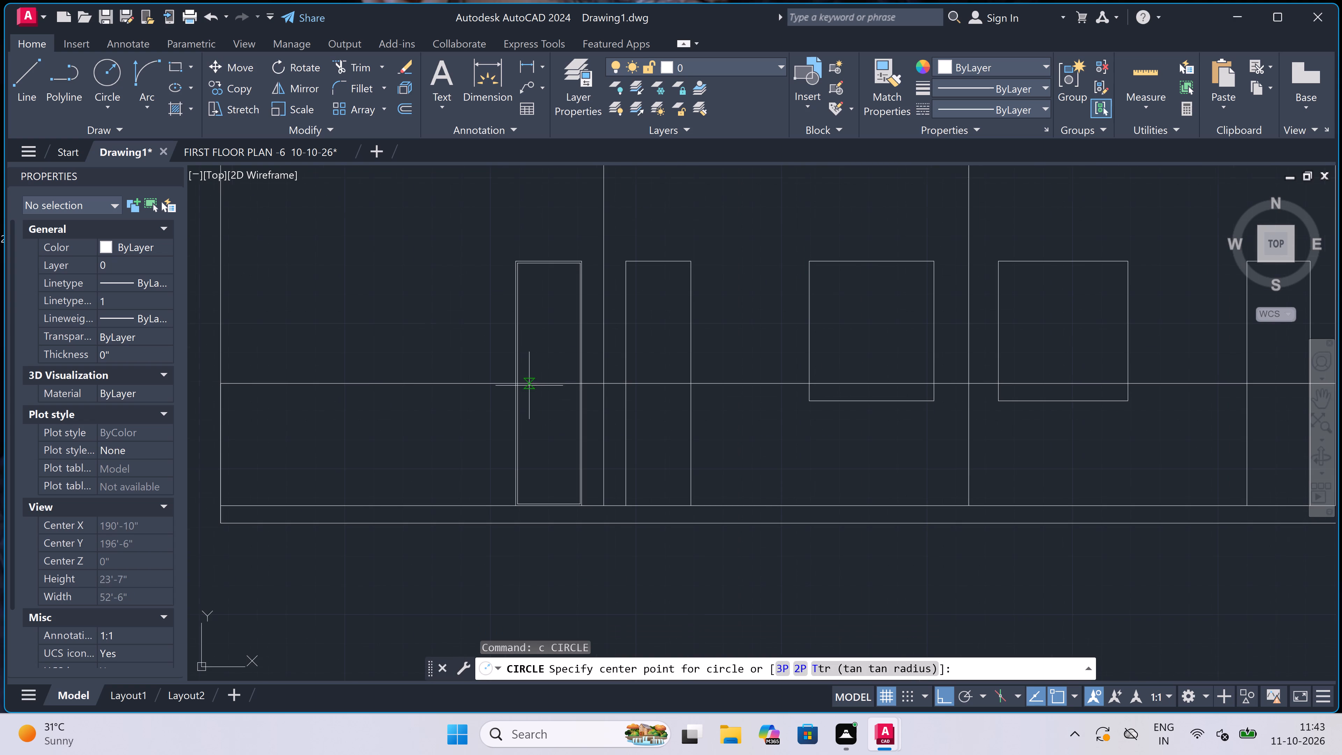
scroll(524, 374, "up", 3)
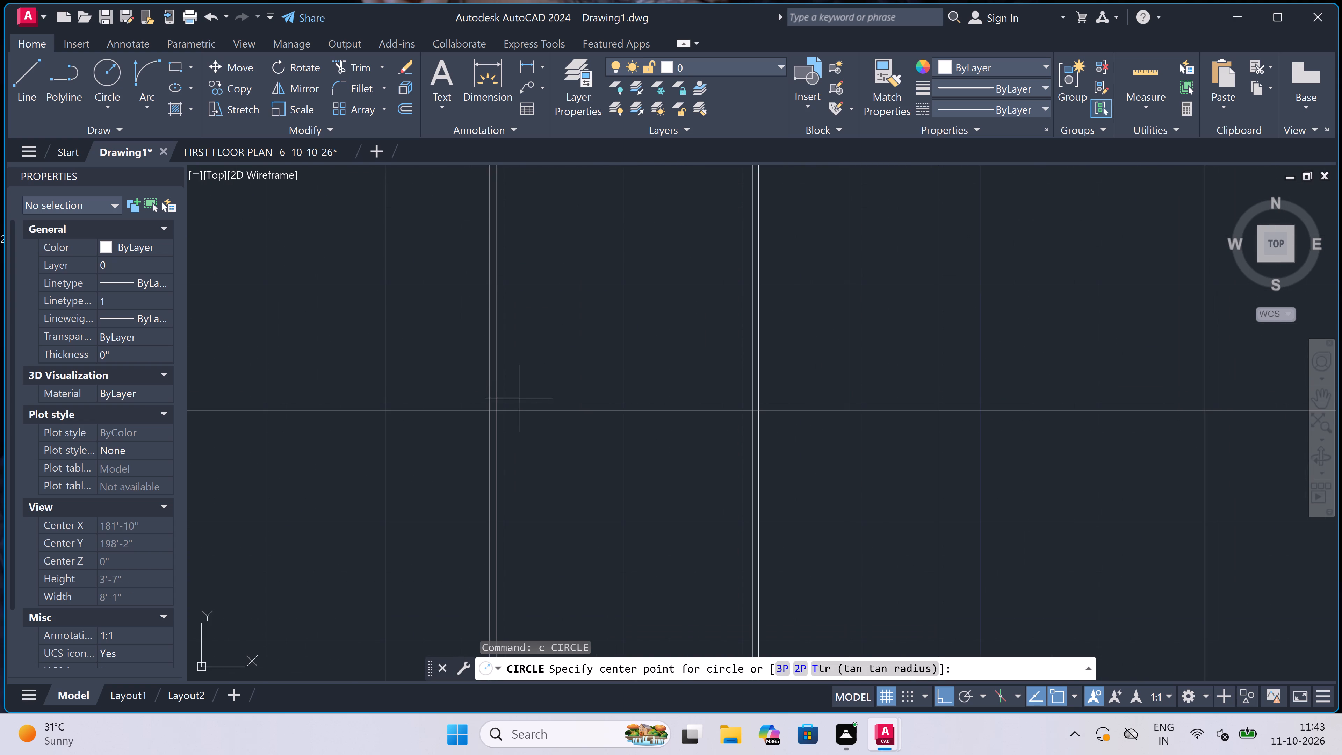
left_click(516, 411)
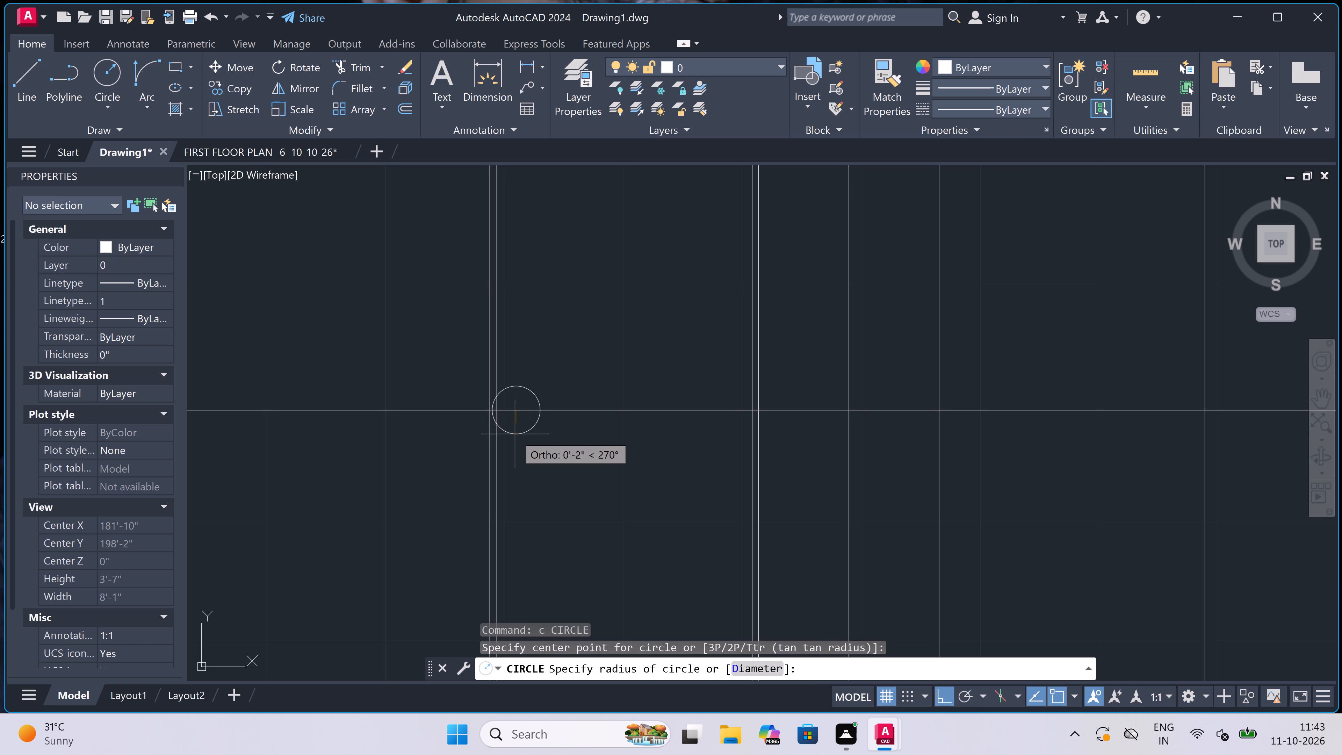
scroll(517, 424, "up", 2)
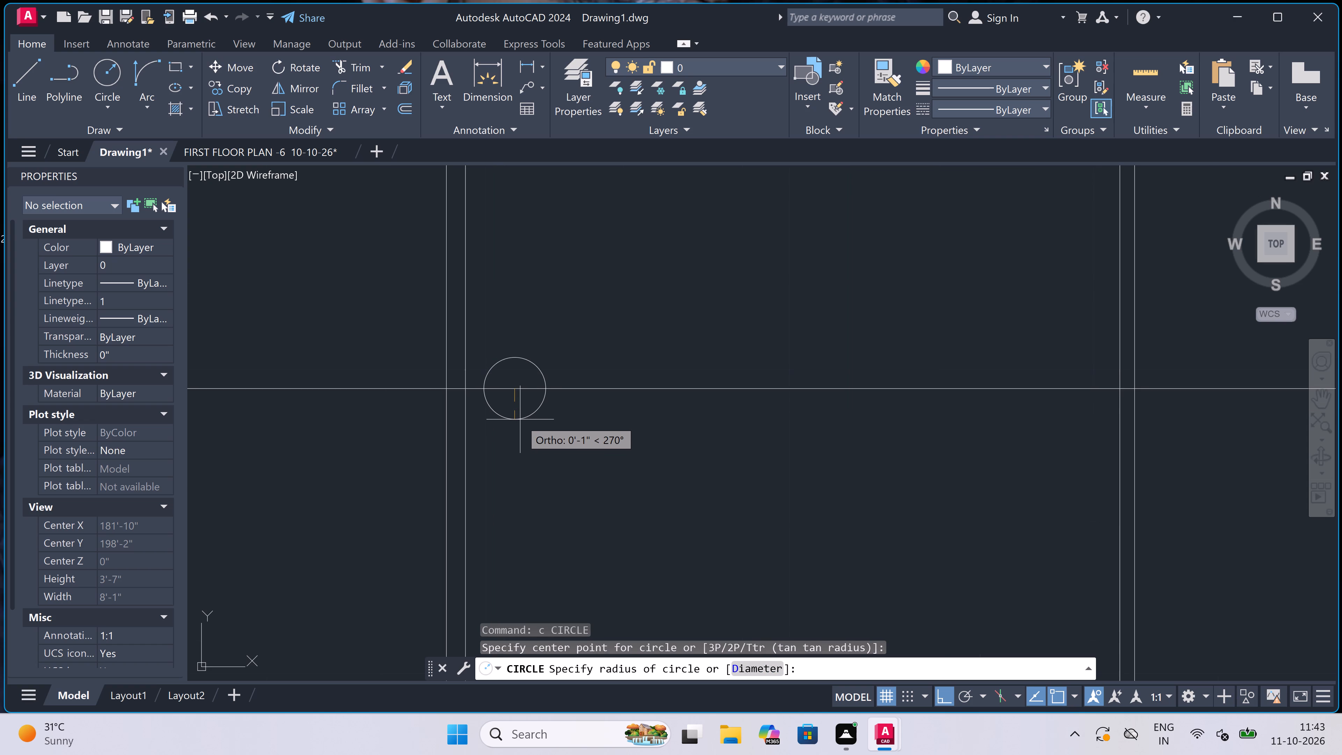
left_click(521, 419)
Copy the door outline, inset rectangle and knob from the door's top-right corner onto the second door's top-right corner.
scroll(521, 419, "down", 6)
scroll(548, 388, "up", 3)
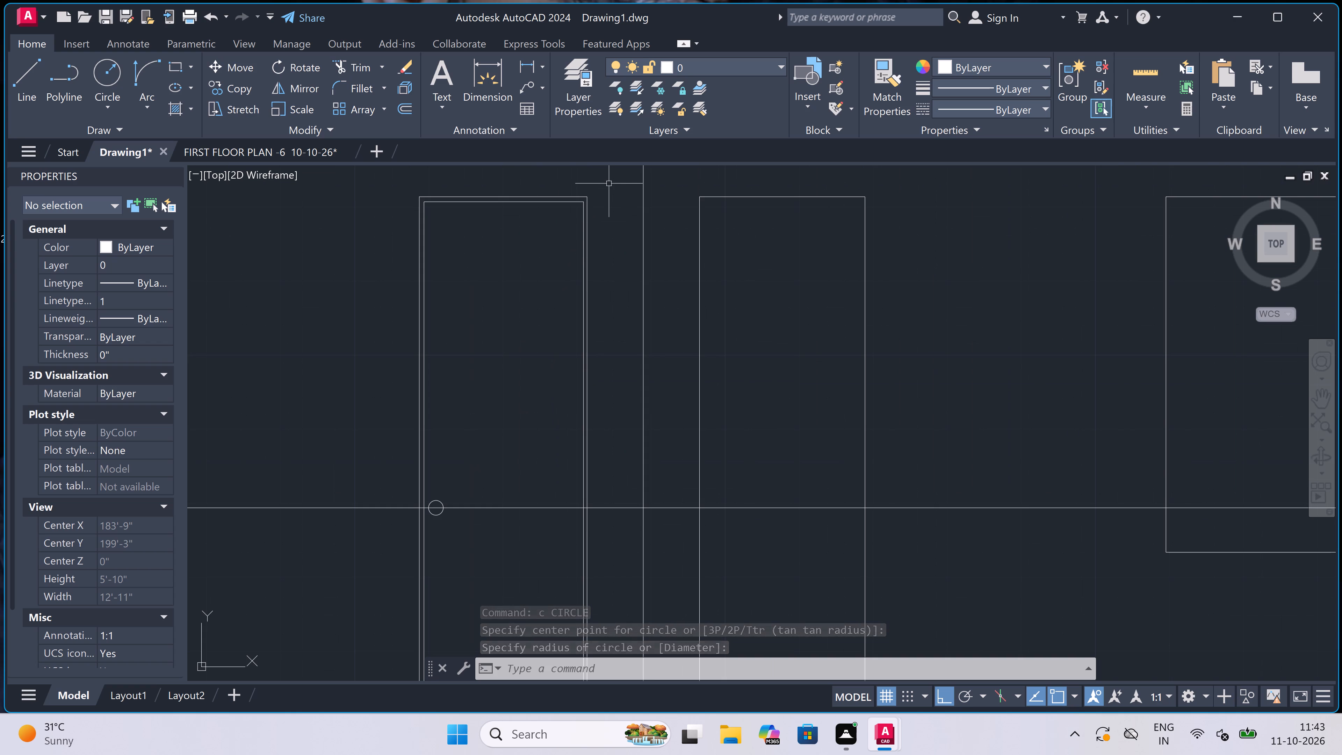
left_click_drag(609, 183, 605, 190)
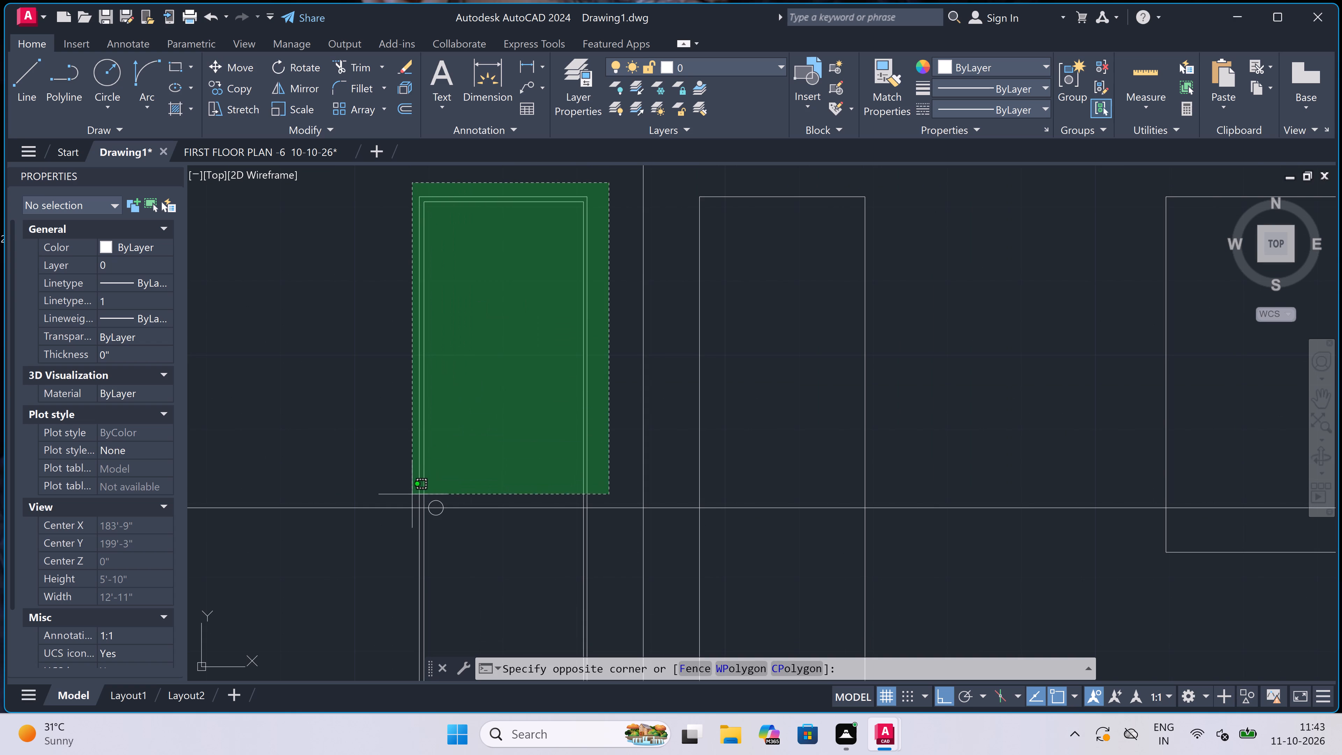
scroll(407, 502, "up", 3)
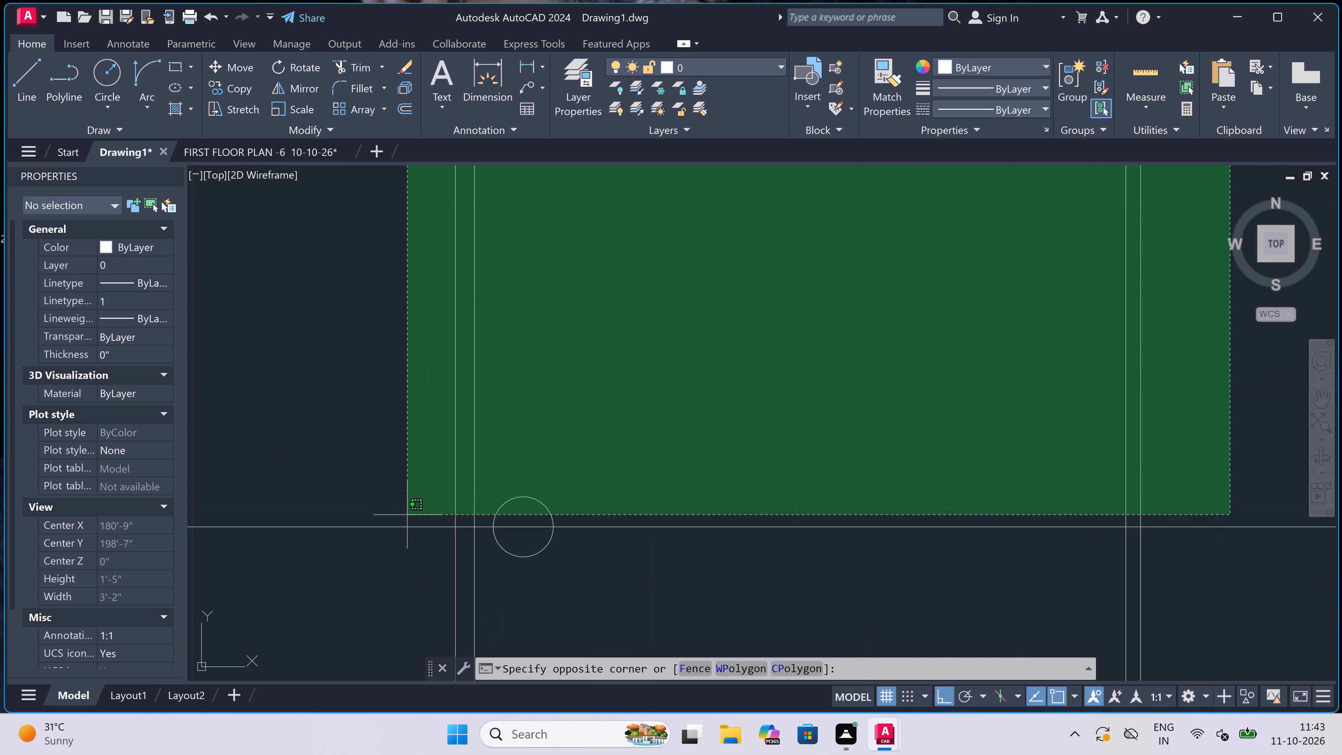
left_click(407, 515)
scroll(457, 402, "down", 5)
scroll(459, 402, "up", 2)
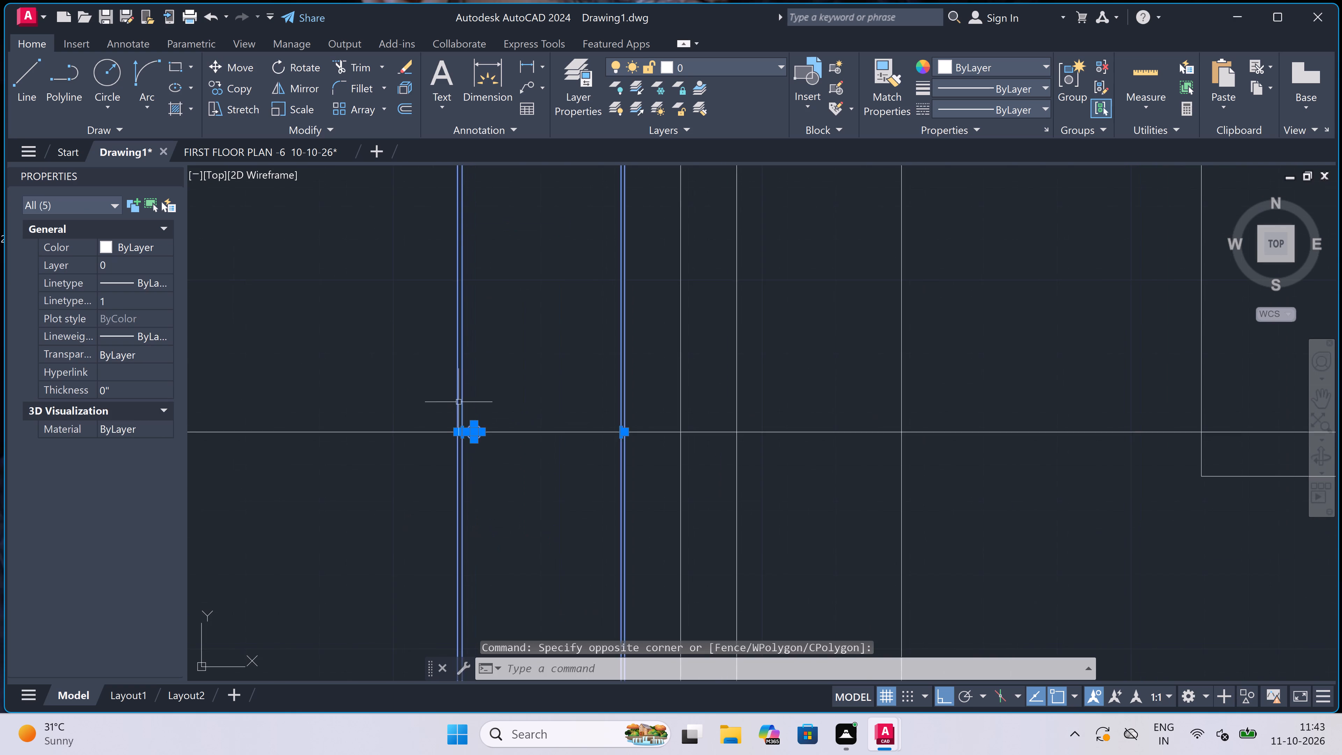
scroll(459, 402, "down", 2)
scroll(474, 289, "up", 3)
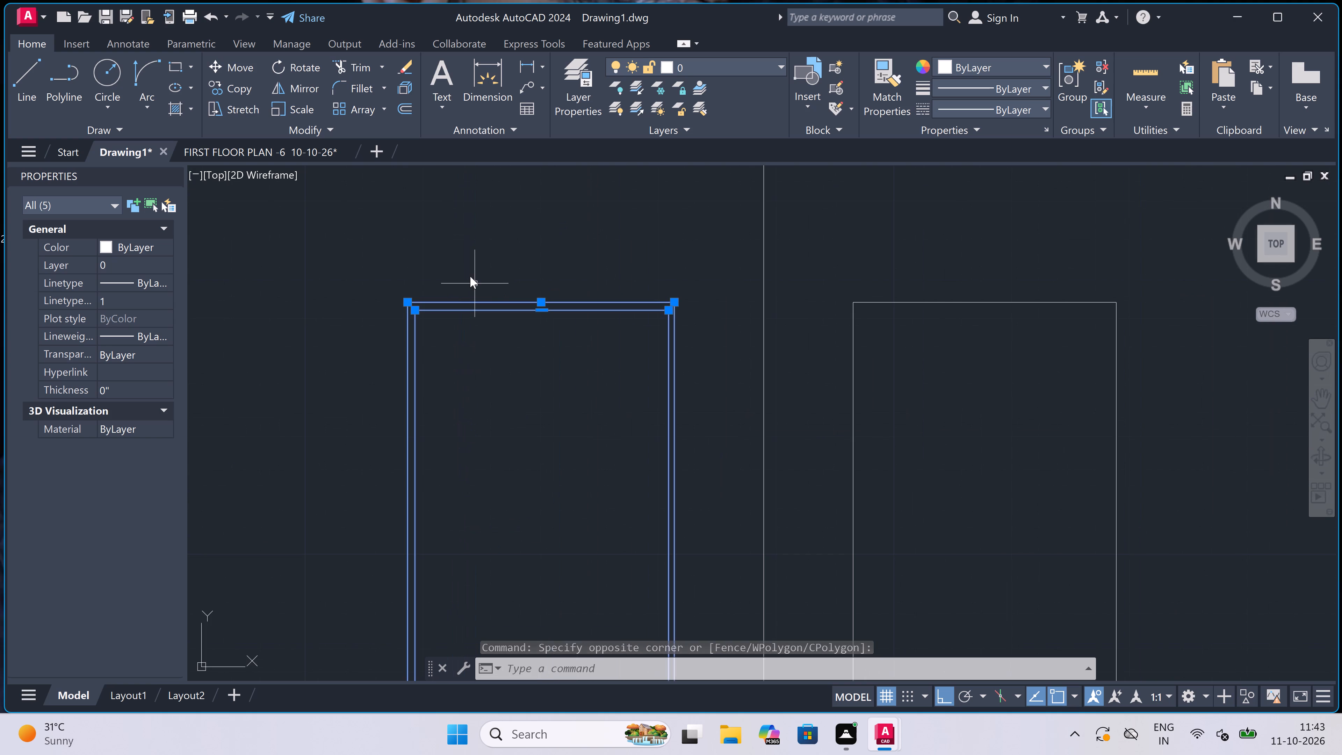
left_click(245, 85)
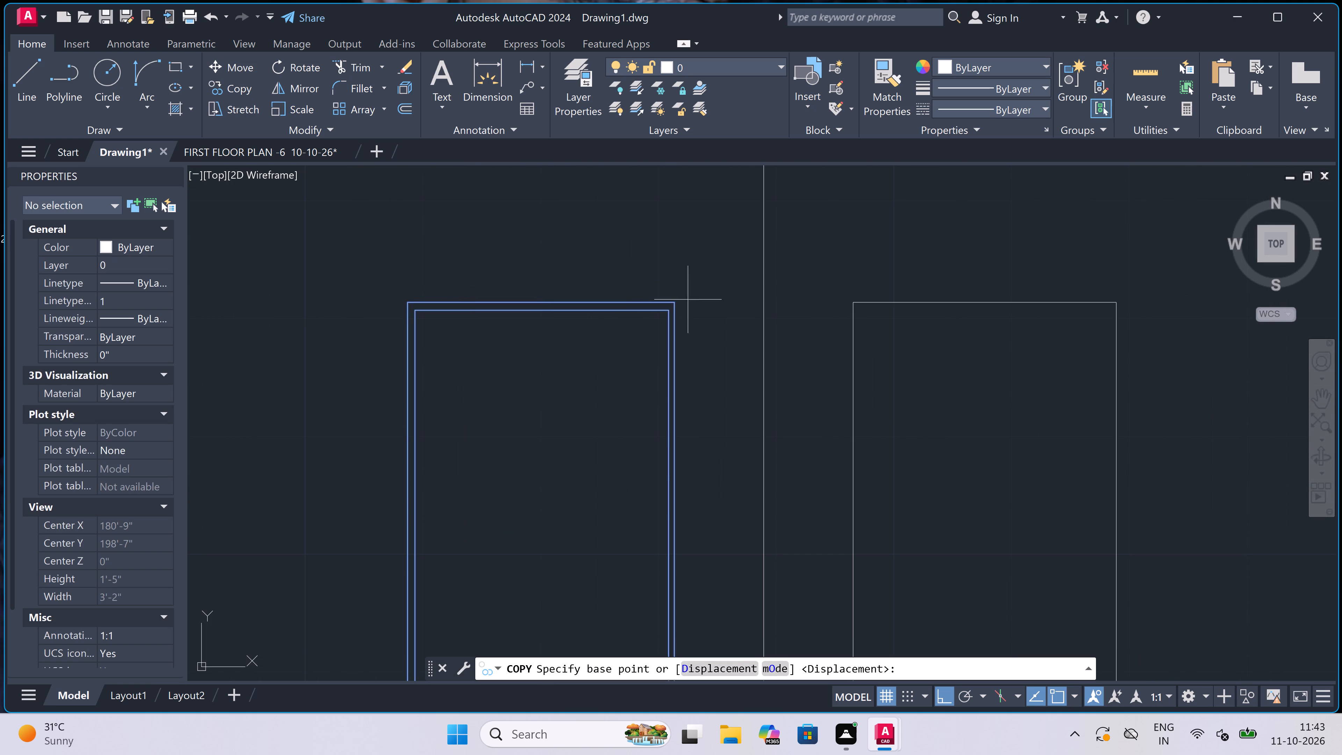
left_click(675, 304)
scroll(563, 322, "down", 3)
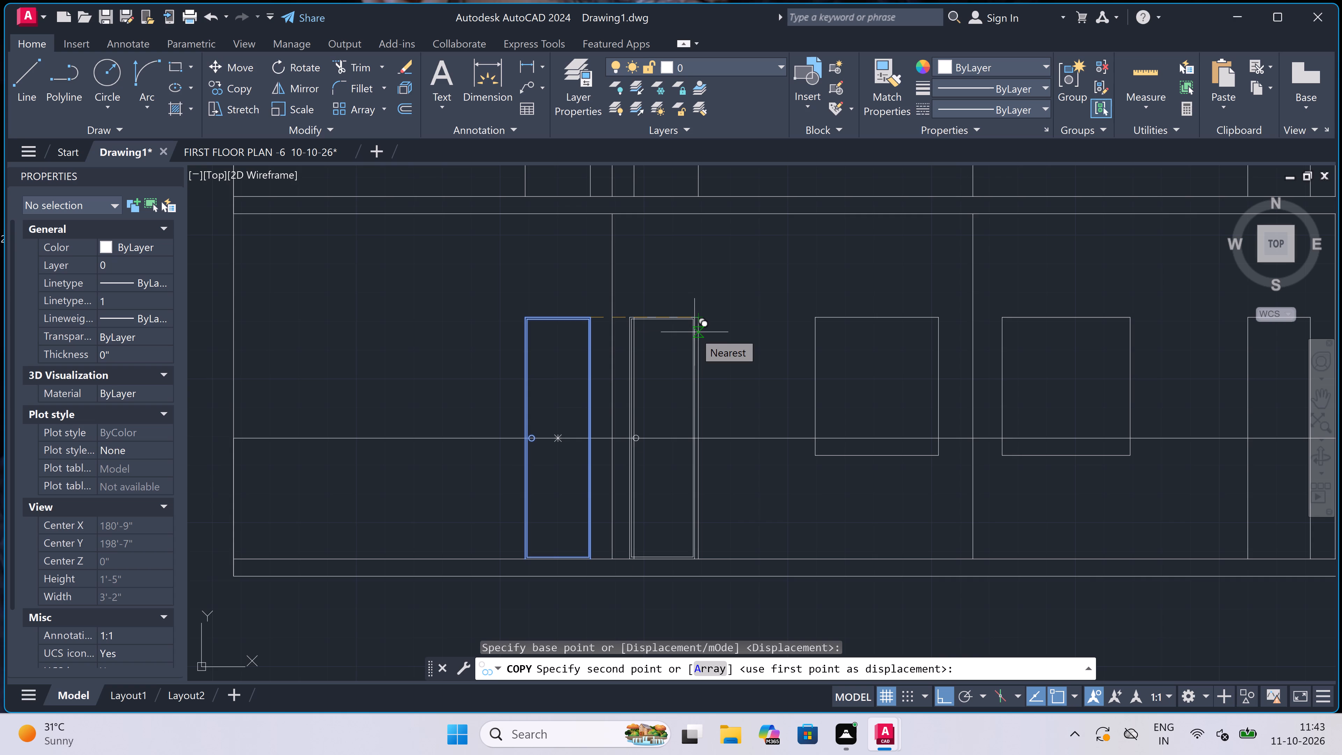
scroll(700, 314, "up", 3)
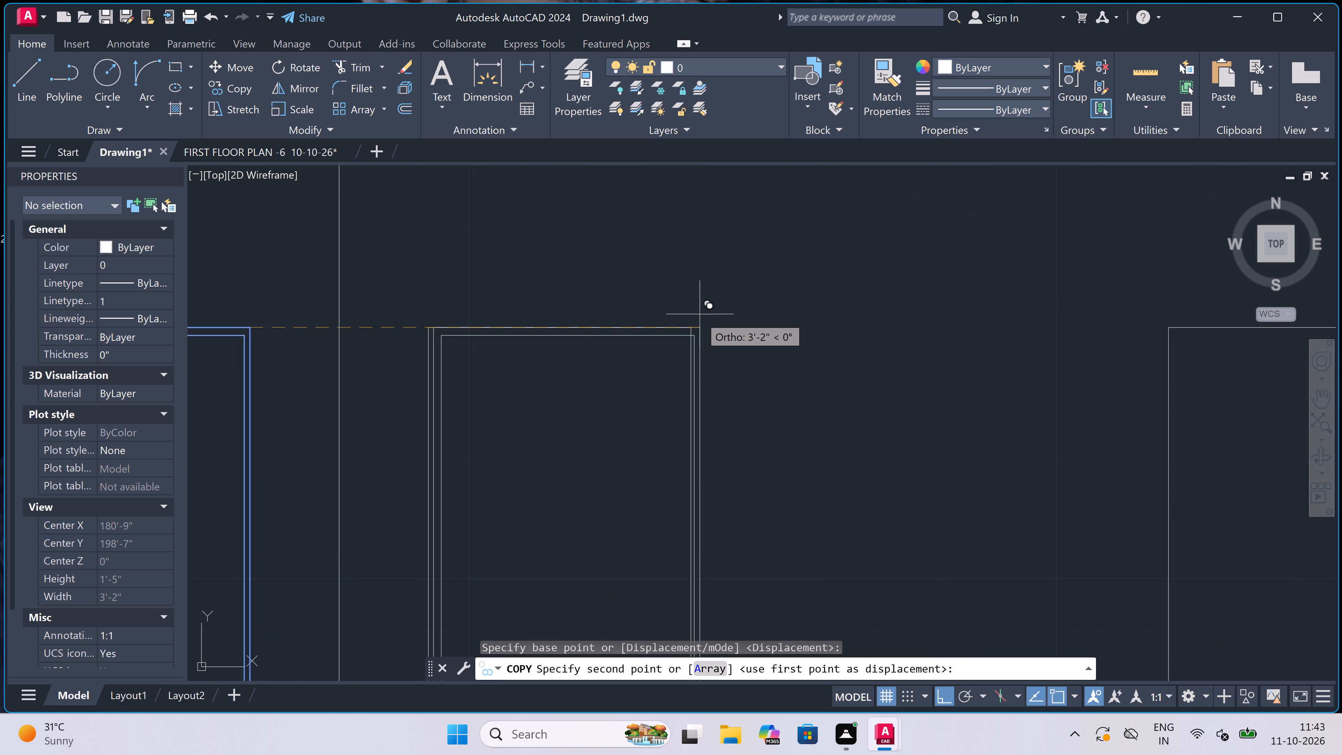
scroll(694, 329, "up", 3)
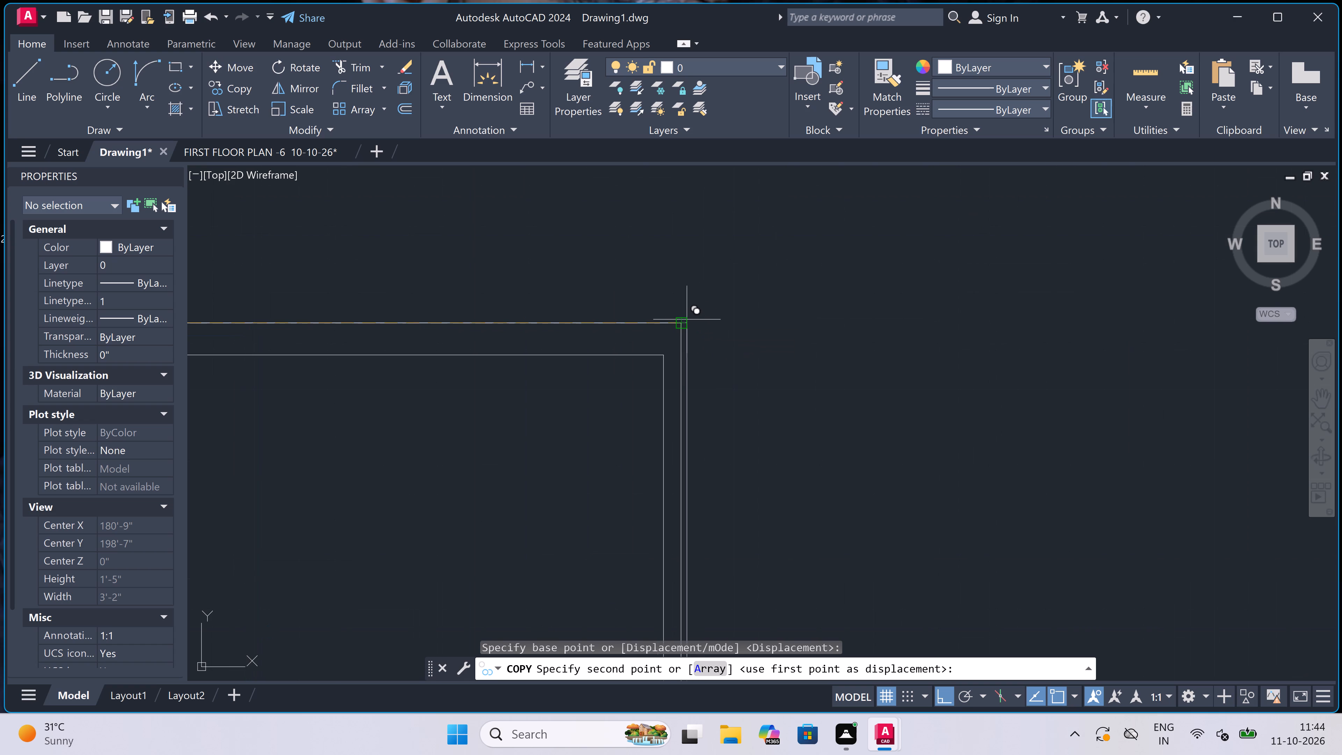
left_click(682, 319)
Place another copy of the detailed door at the top-right corner of the ground storey's third door.
scroll(490, 311, "down", 8)
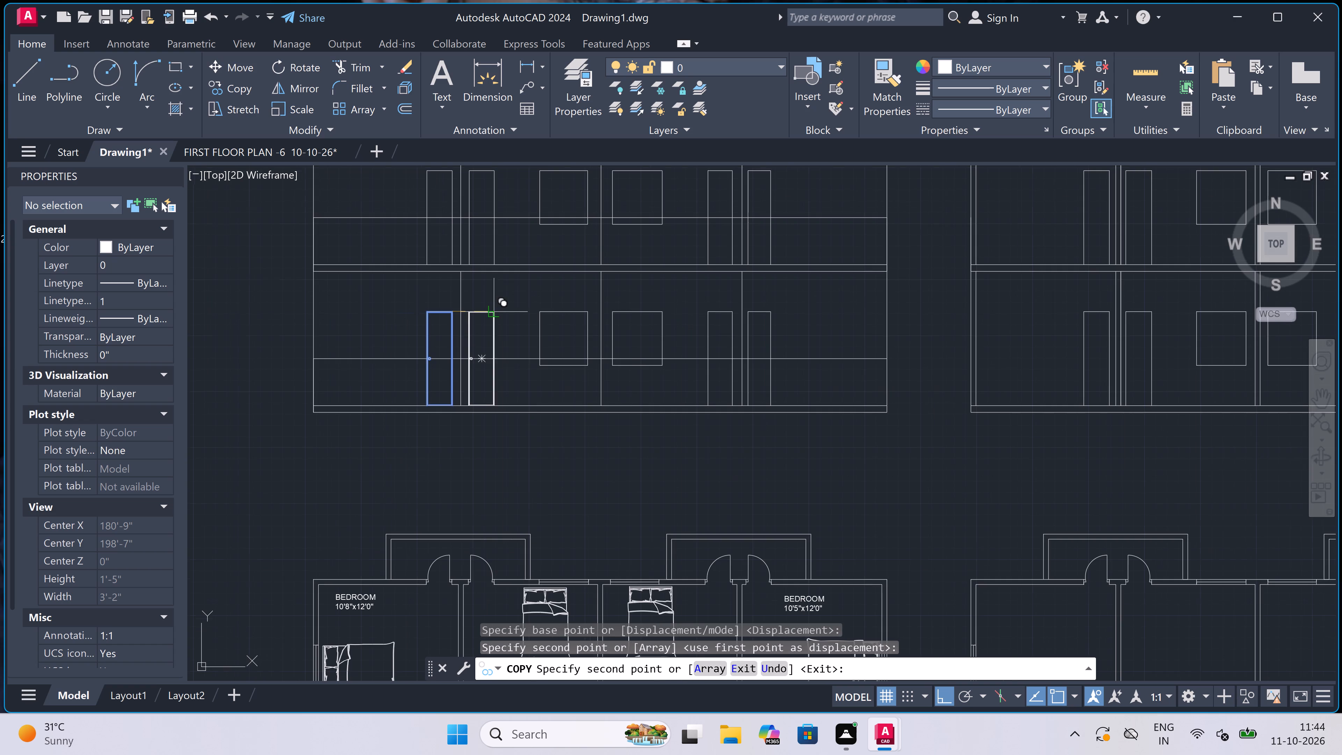
scroll(738, 304, "up", 4)
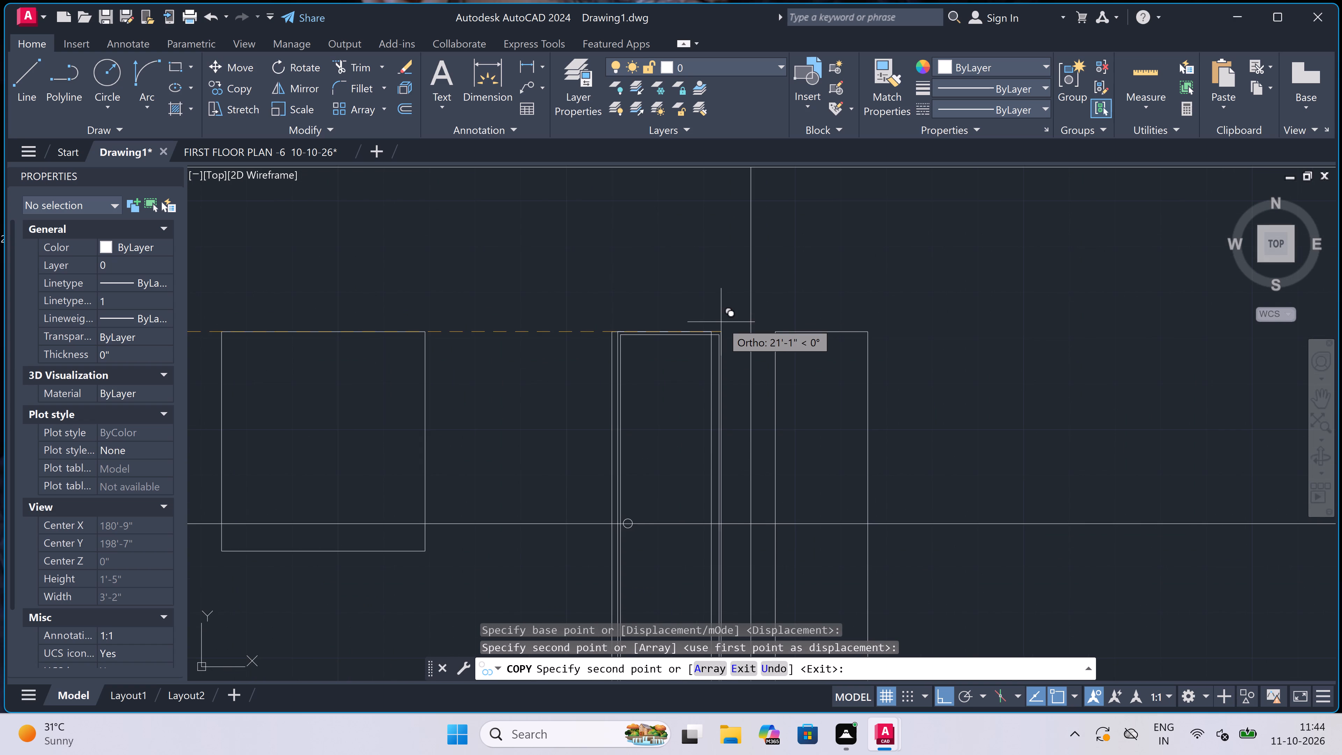
scroll(721, 322, "up", 3)
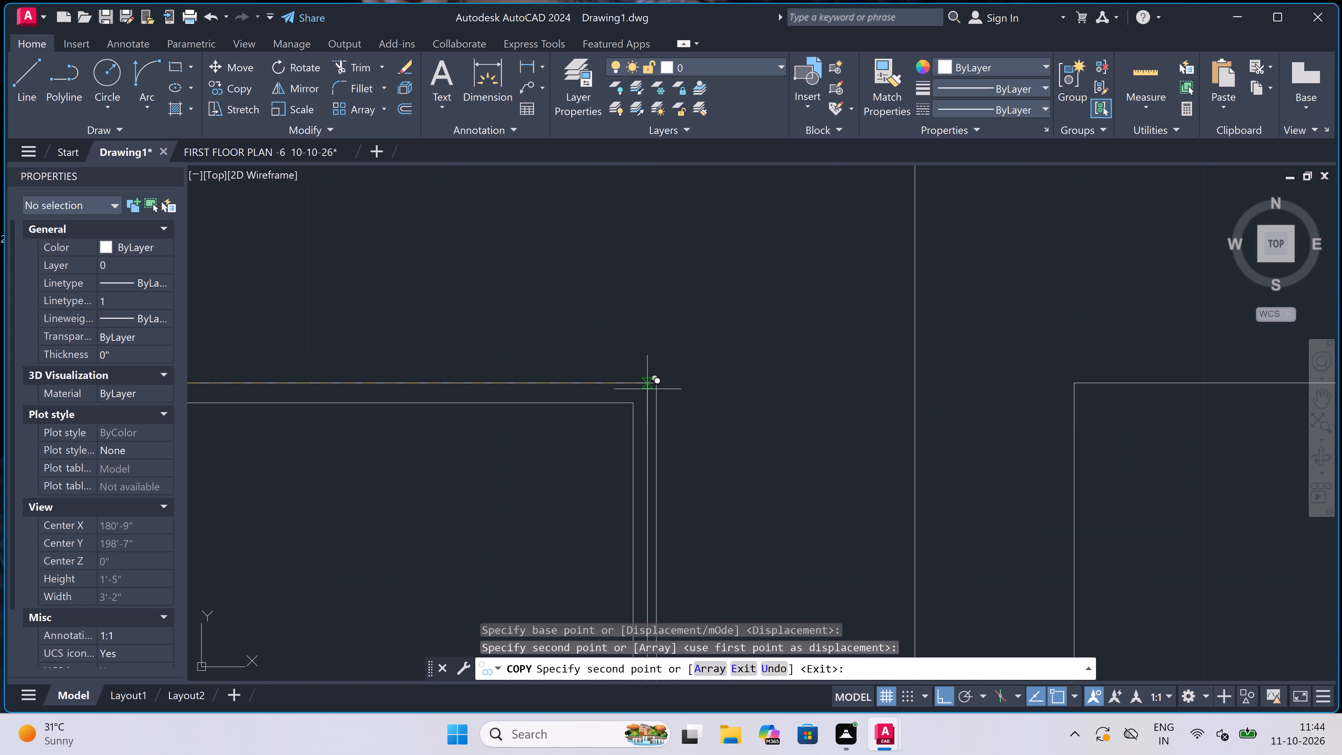
left_click(651, 385)
scroll(514, 358, "down", 4)
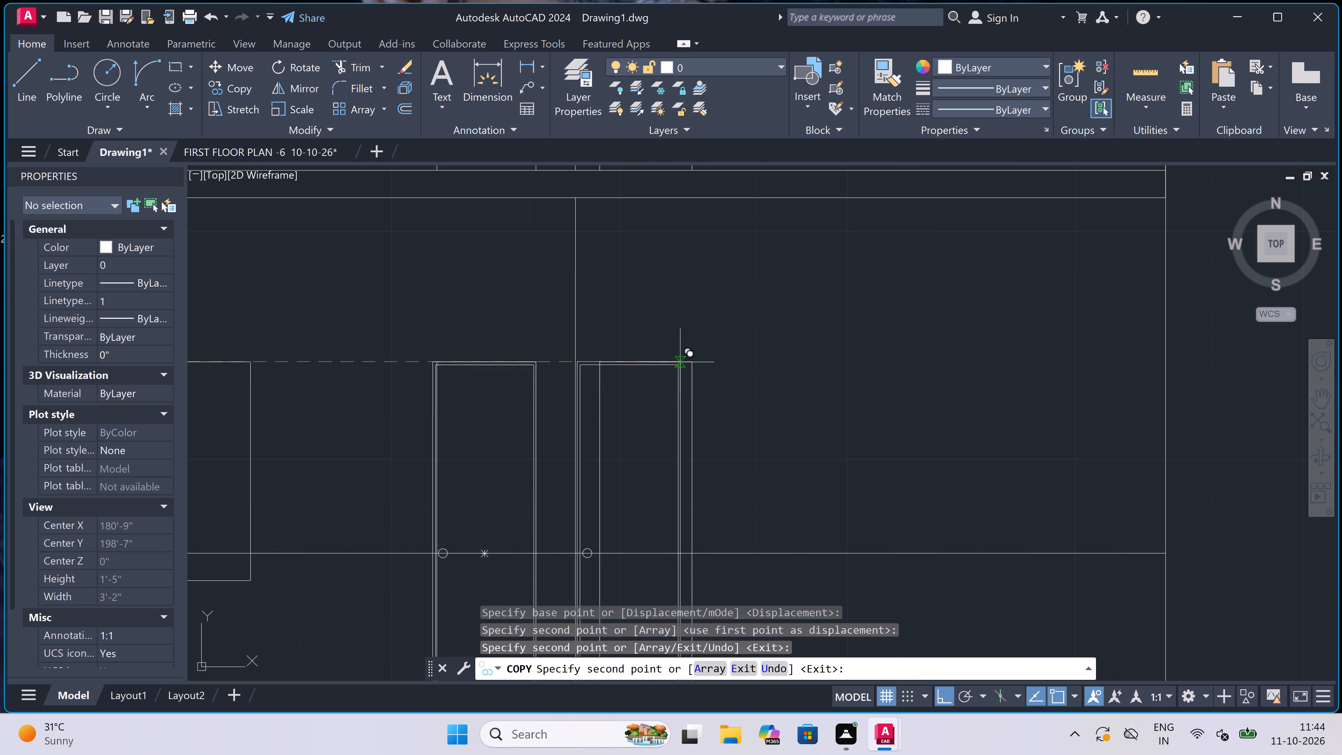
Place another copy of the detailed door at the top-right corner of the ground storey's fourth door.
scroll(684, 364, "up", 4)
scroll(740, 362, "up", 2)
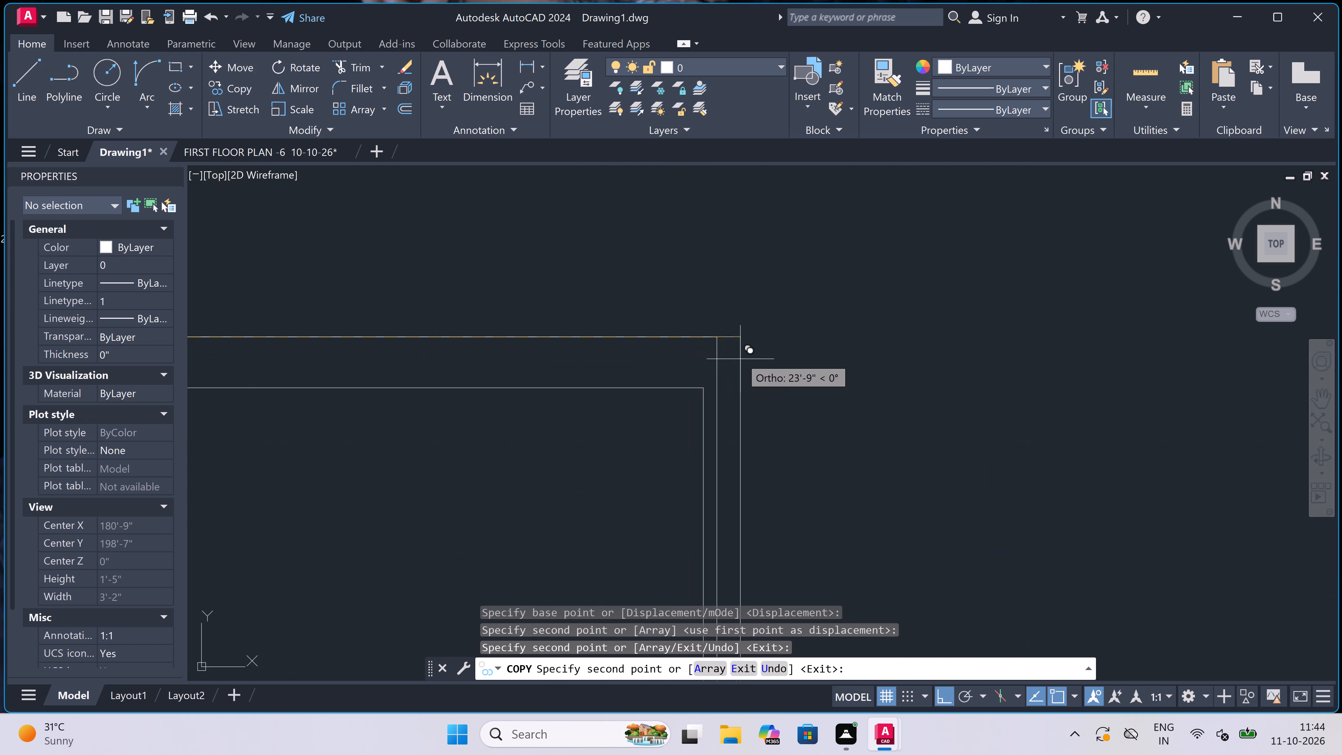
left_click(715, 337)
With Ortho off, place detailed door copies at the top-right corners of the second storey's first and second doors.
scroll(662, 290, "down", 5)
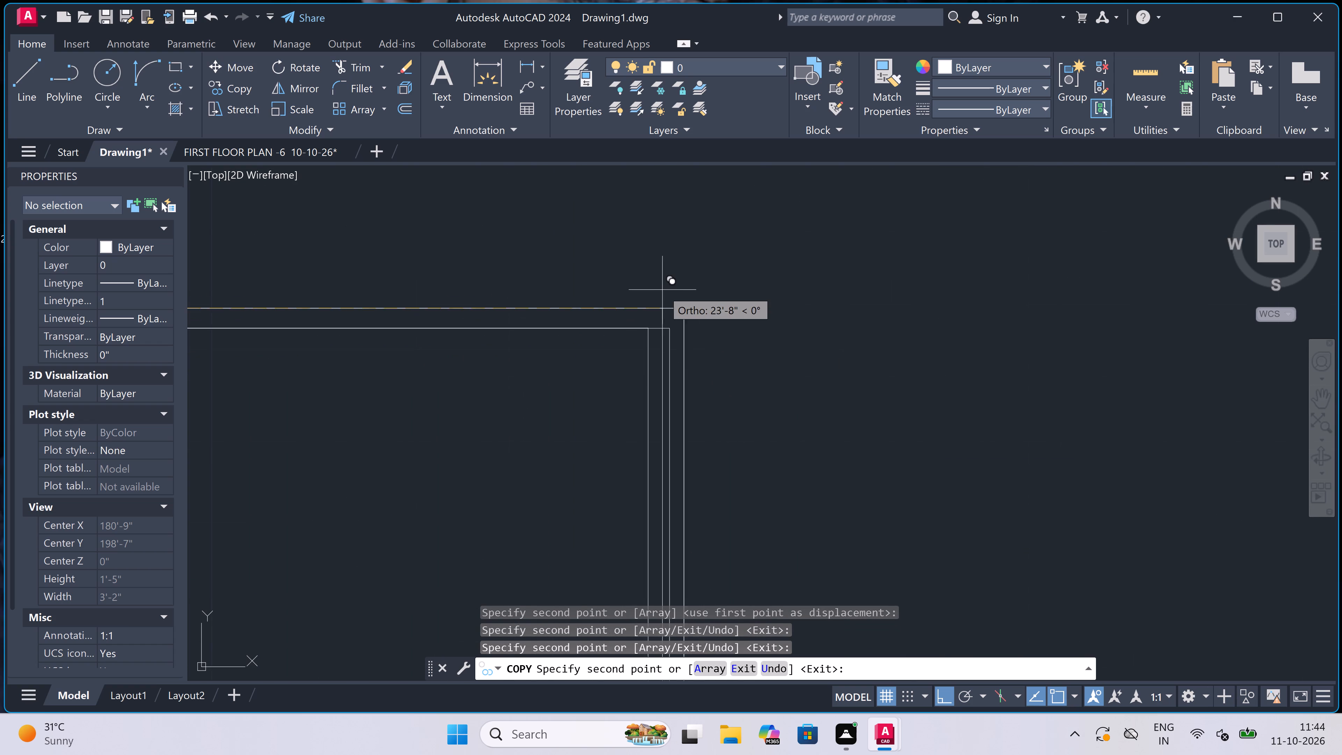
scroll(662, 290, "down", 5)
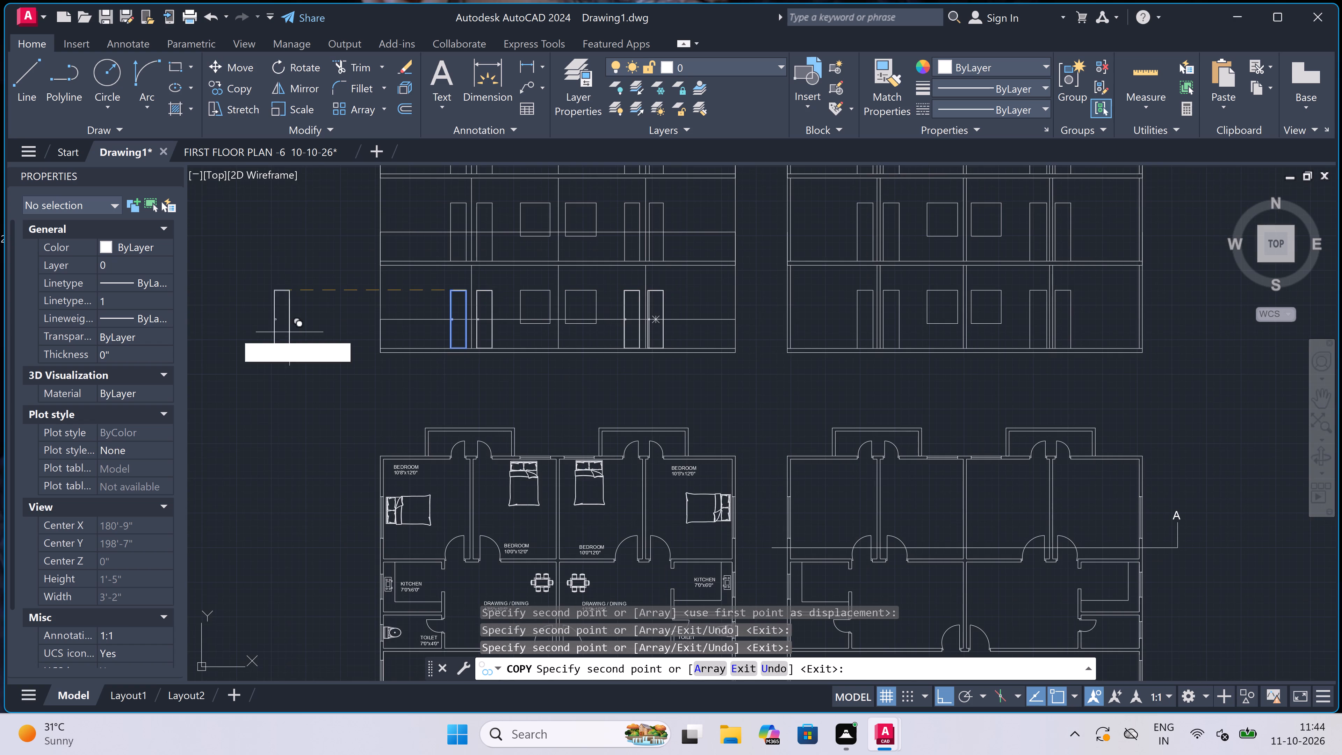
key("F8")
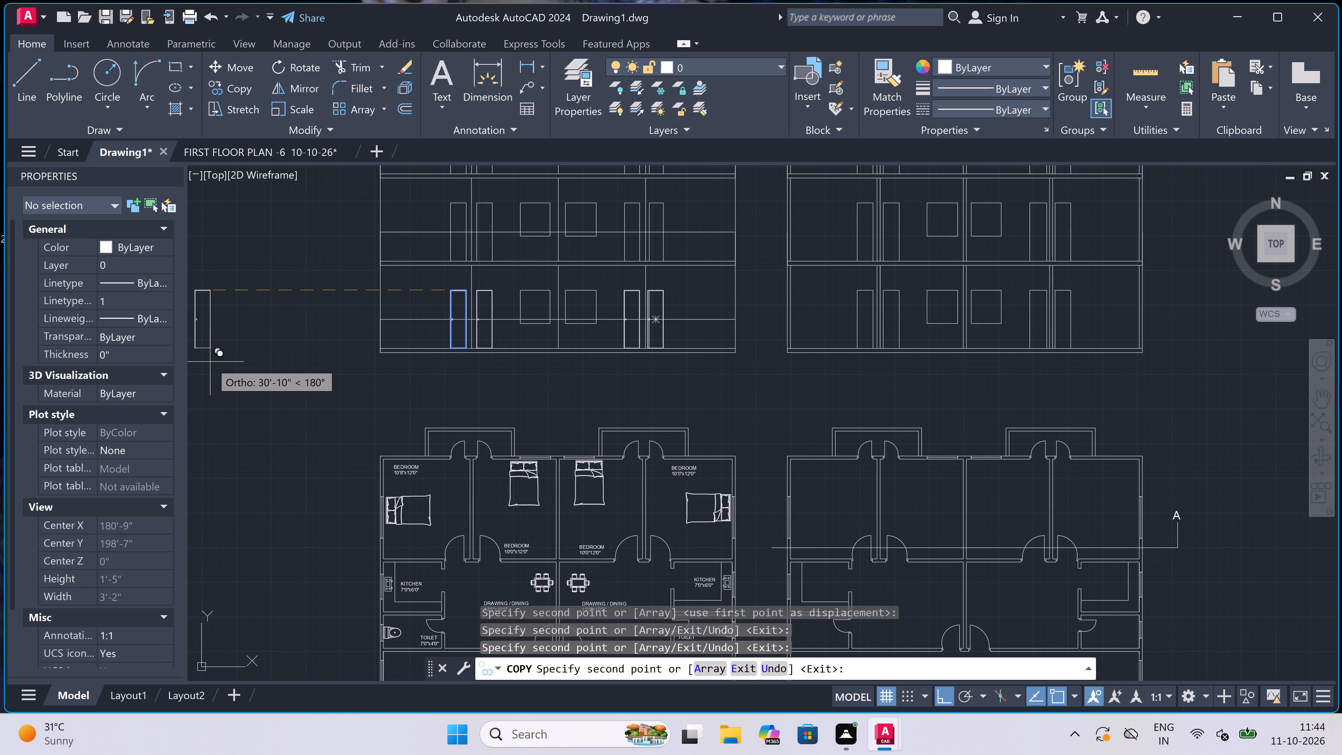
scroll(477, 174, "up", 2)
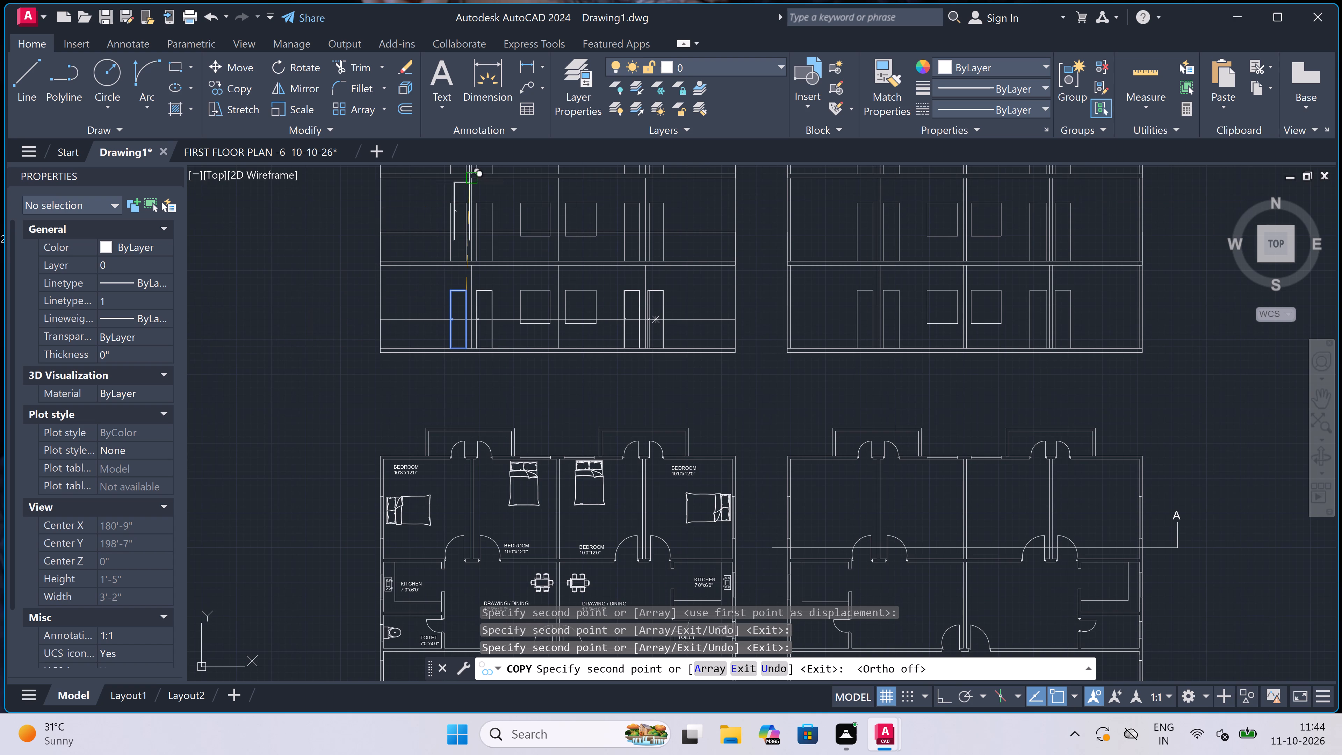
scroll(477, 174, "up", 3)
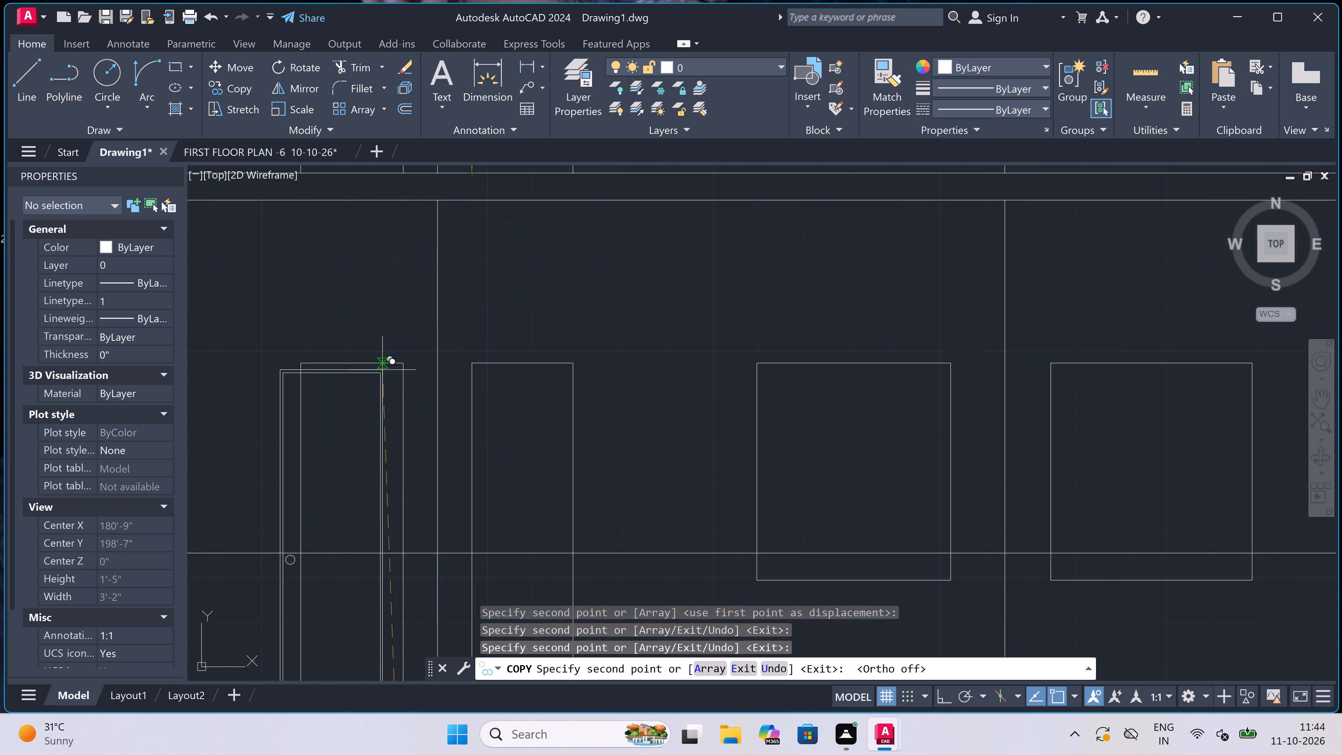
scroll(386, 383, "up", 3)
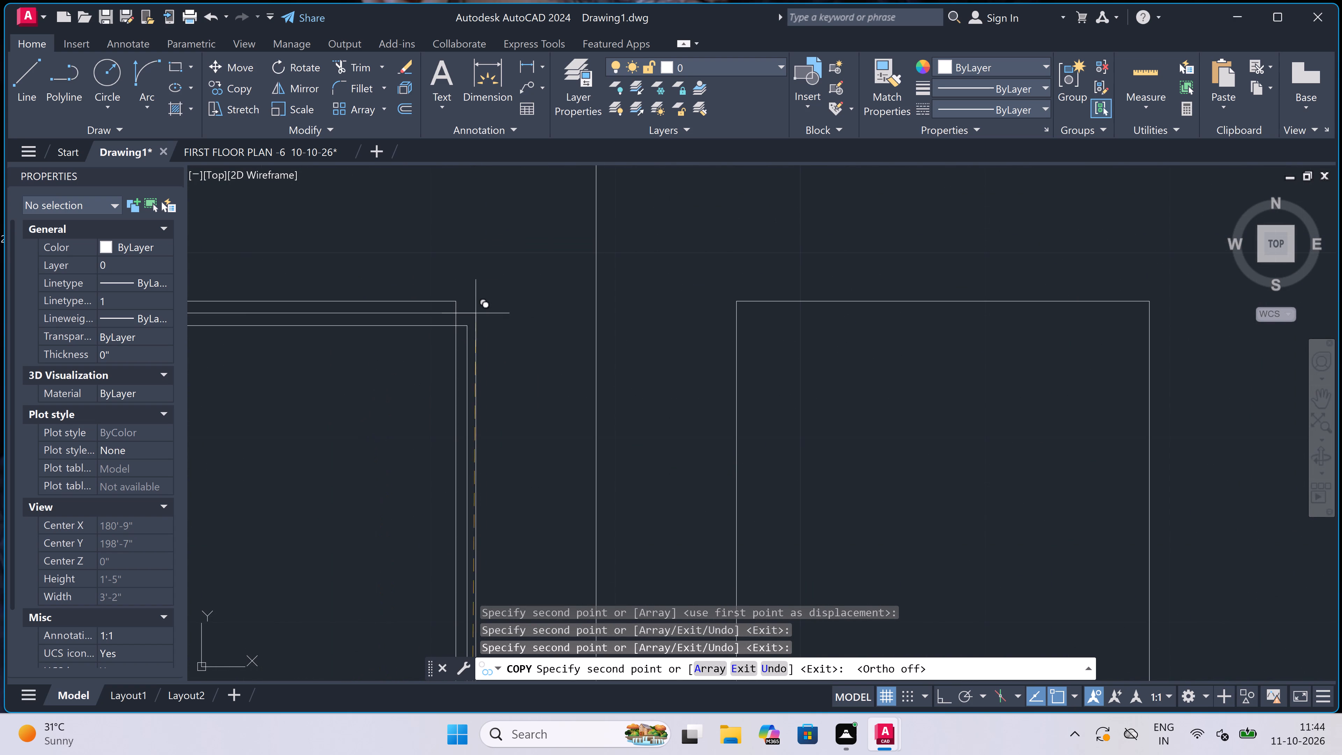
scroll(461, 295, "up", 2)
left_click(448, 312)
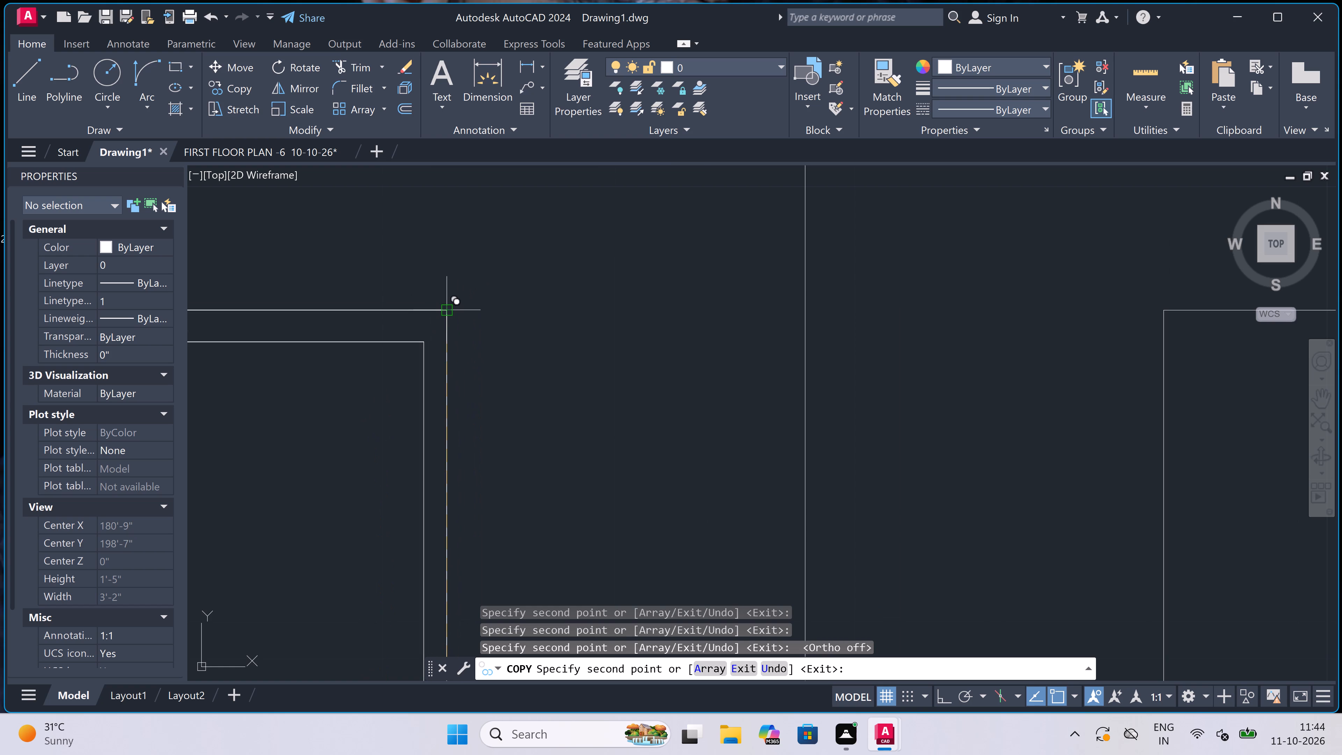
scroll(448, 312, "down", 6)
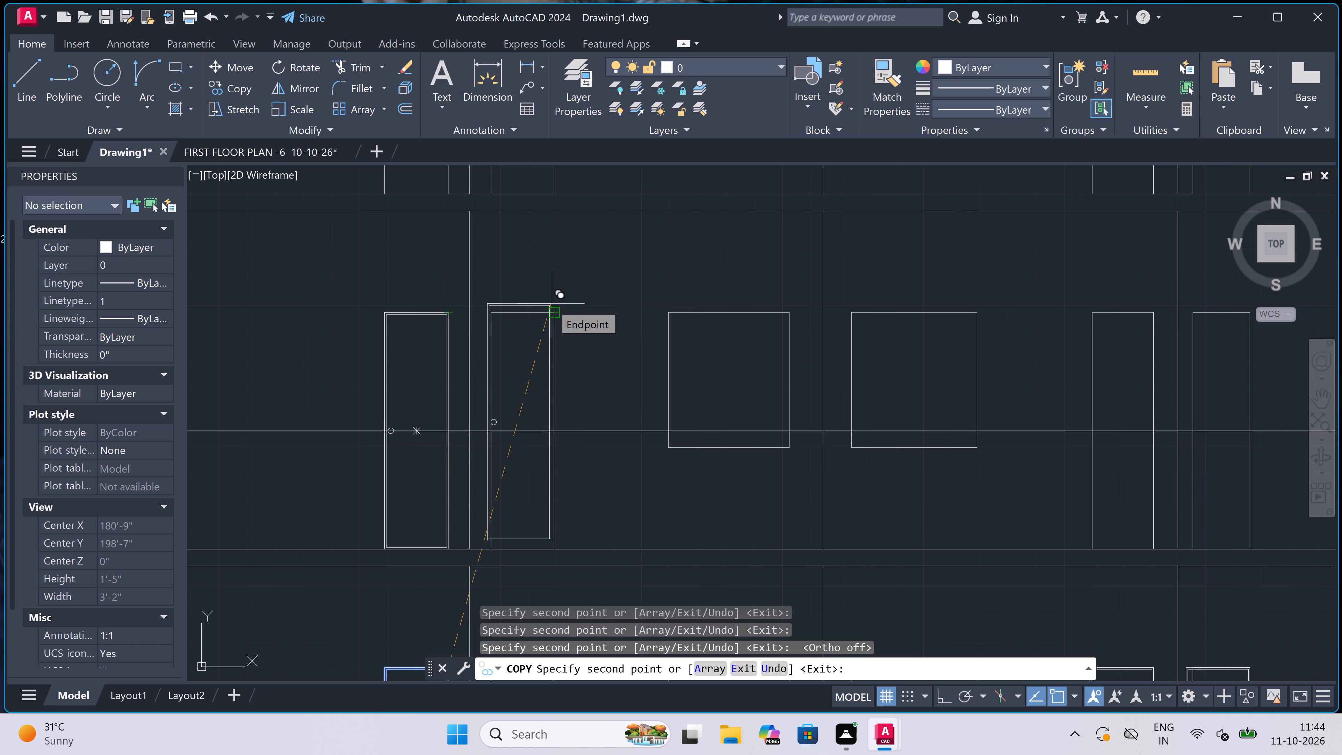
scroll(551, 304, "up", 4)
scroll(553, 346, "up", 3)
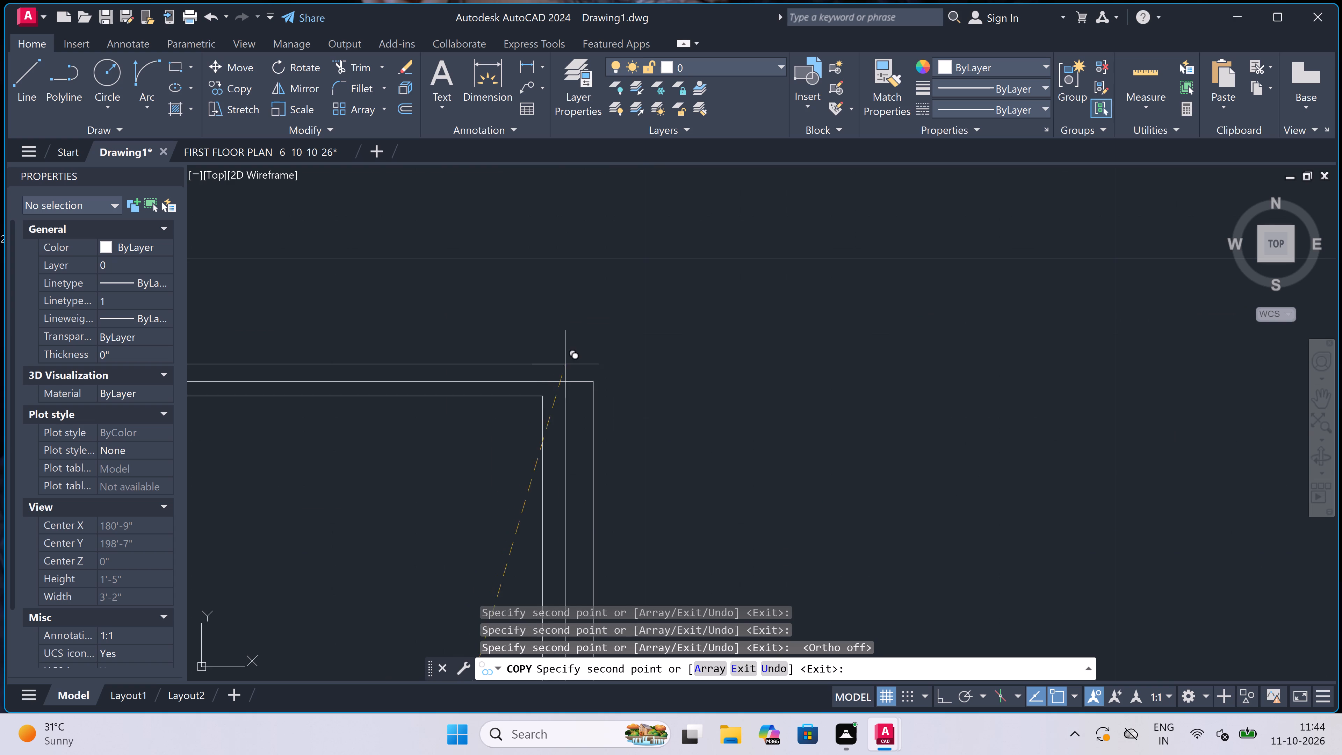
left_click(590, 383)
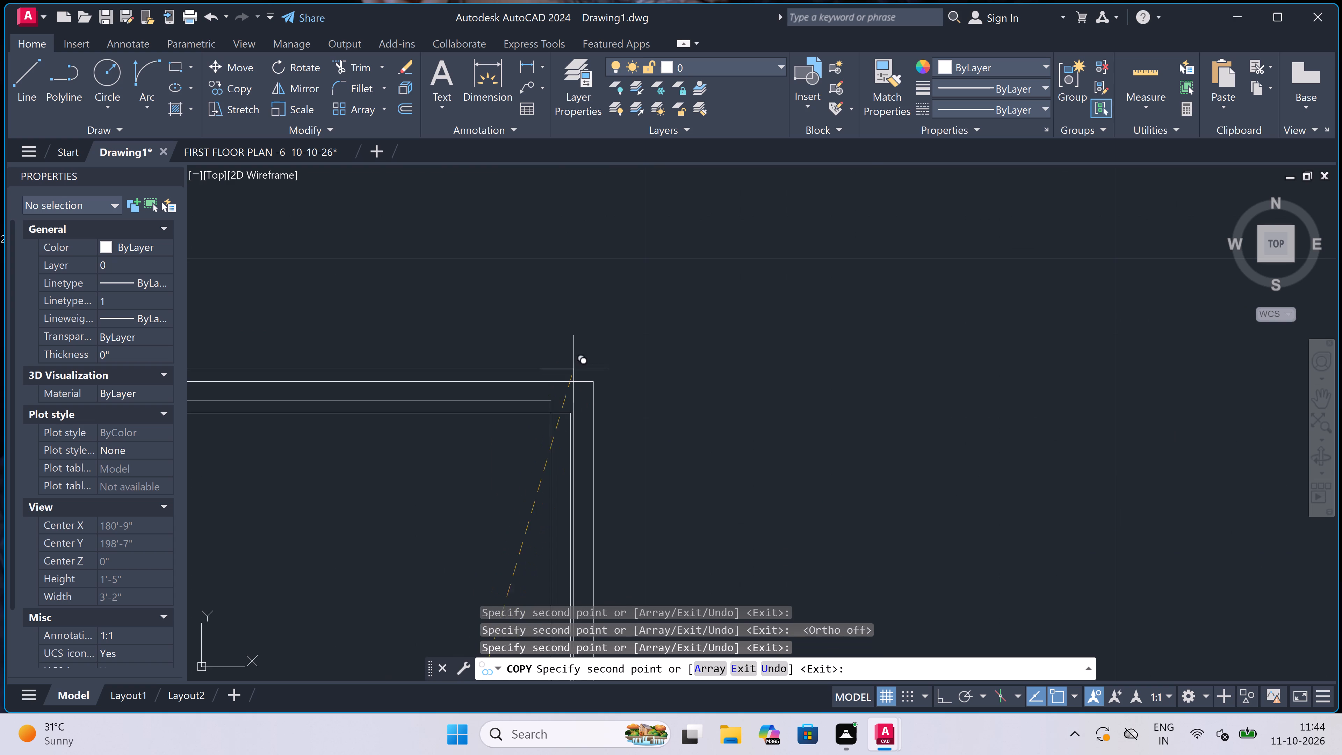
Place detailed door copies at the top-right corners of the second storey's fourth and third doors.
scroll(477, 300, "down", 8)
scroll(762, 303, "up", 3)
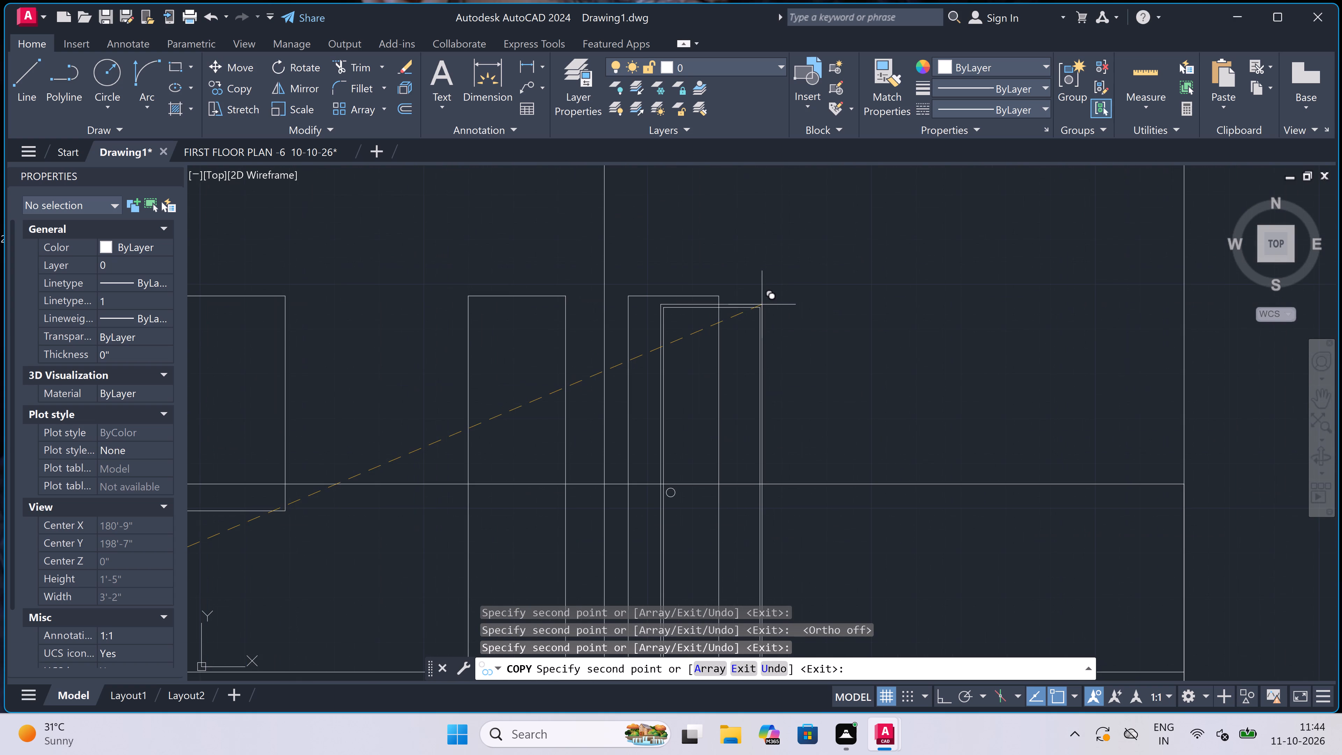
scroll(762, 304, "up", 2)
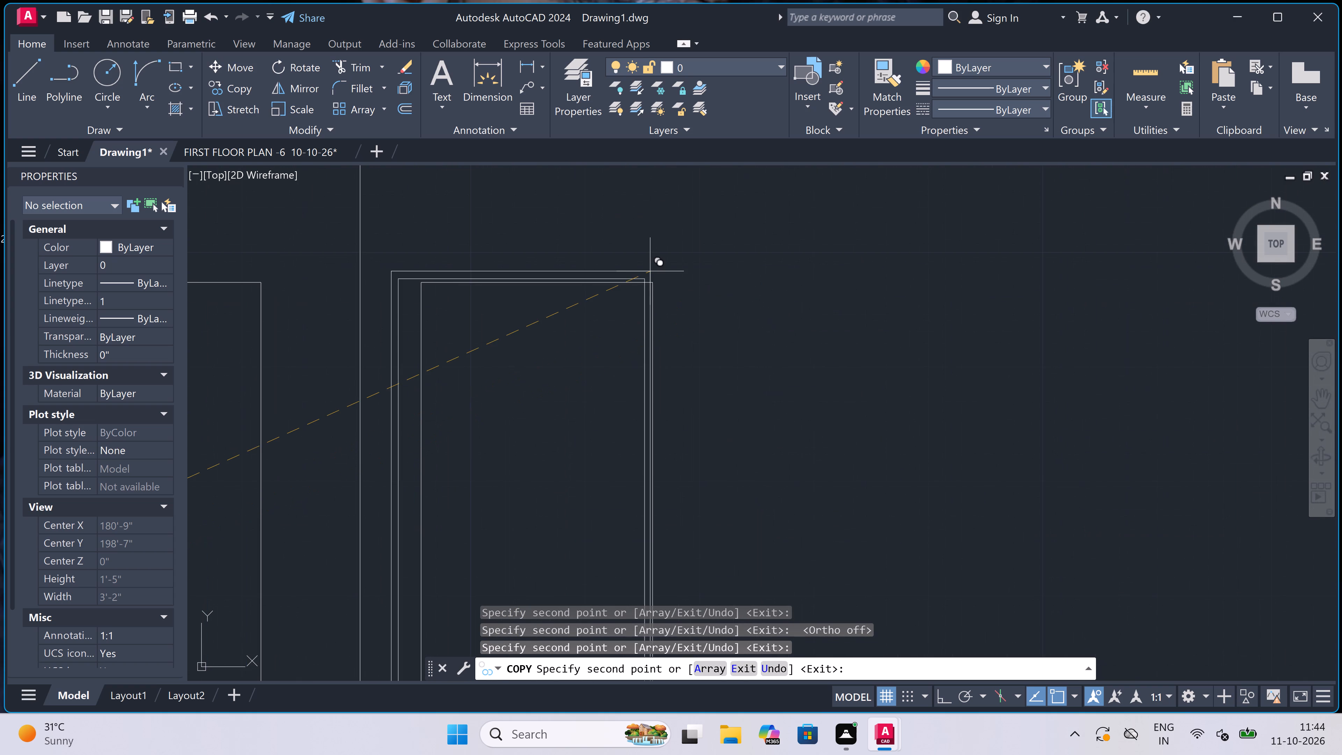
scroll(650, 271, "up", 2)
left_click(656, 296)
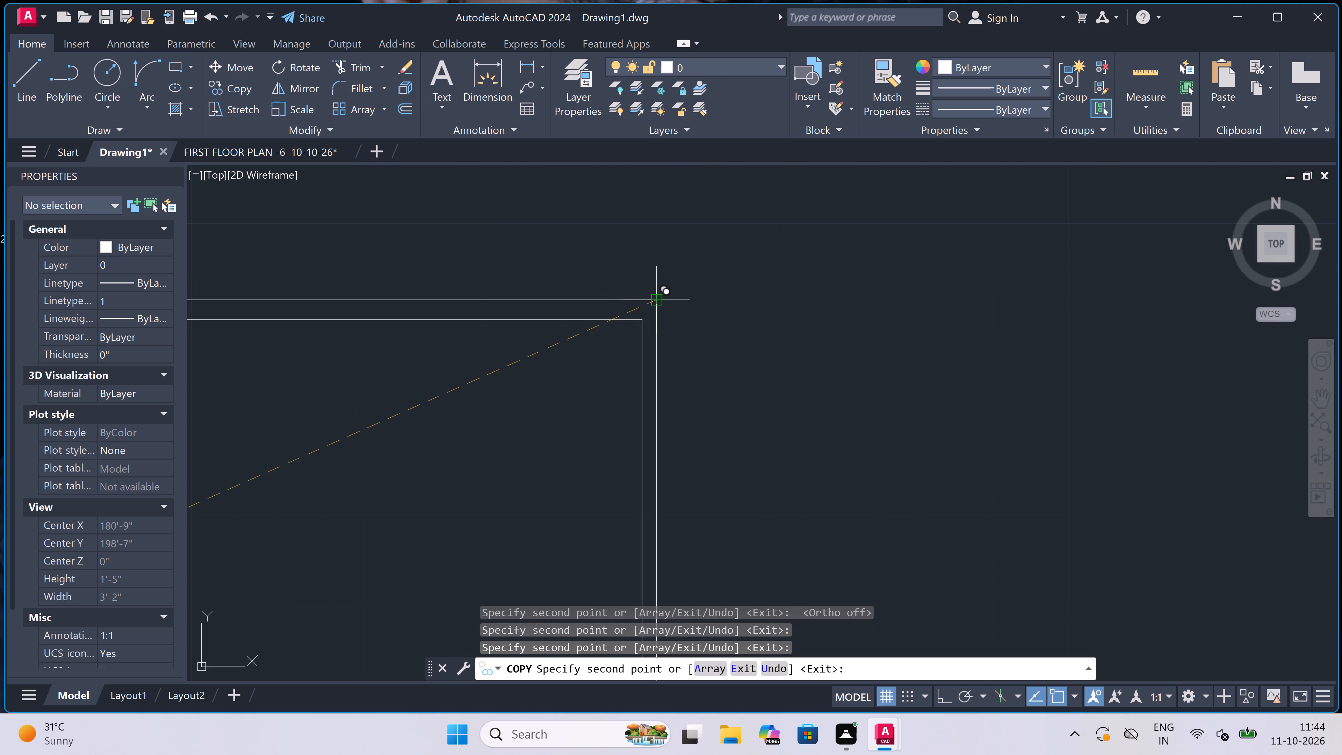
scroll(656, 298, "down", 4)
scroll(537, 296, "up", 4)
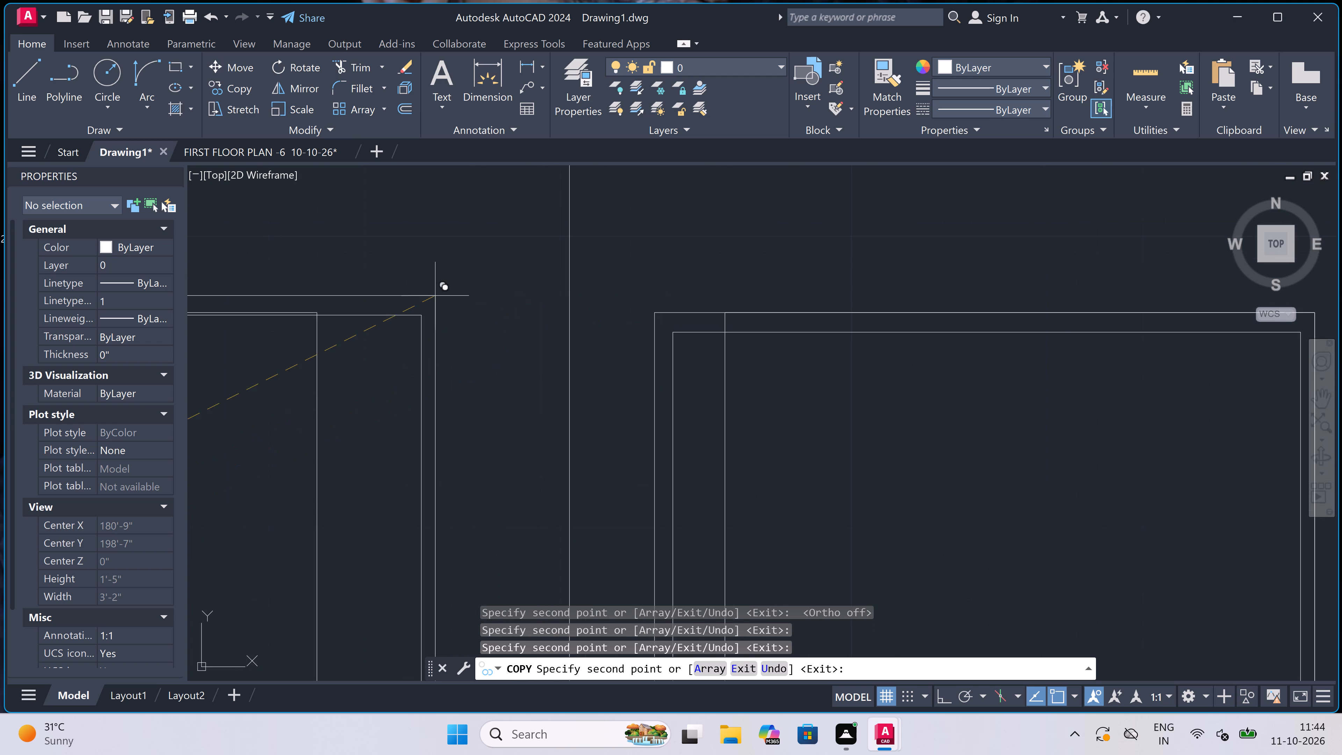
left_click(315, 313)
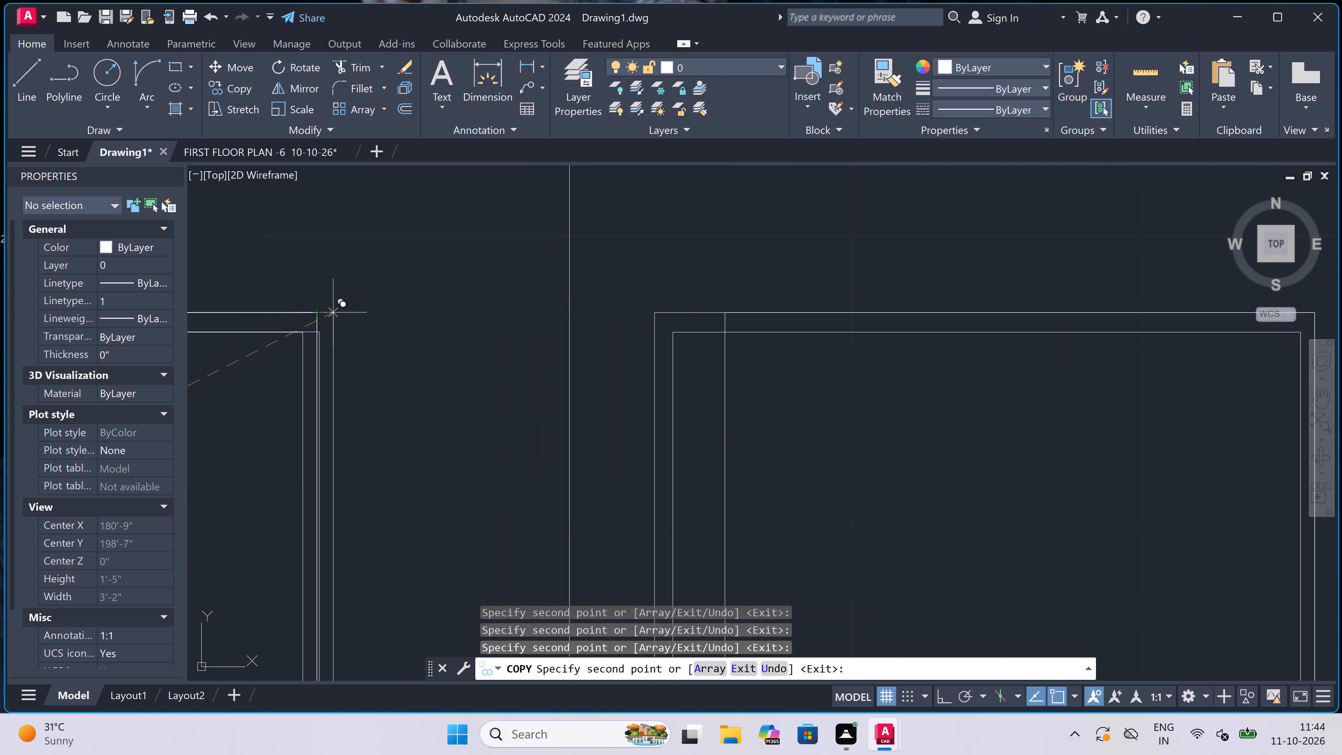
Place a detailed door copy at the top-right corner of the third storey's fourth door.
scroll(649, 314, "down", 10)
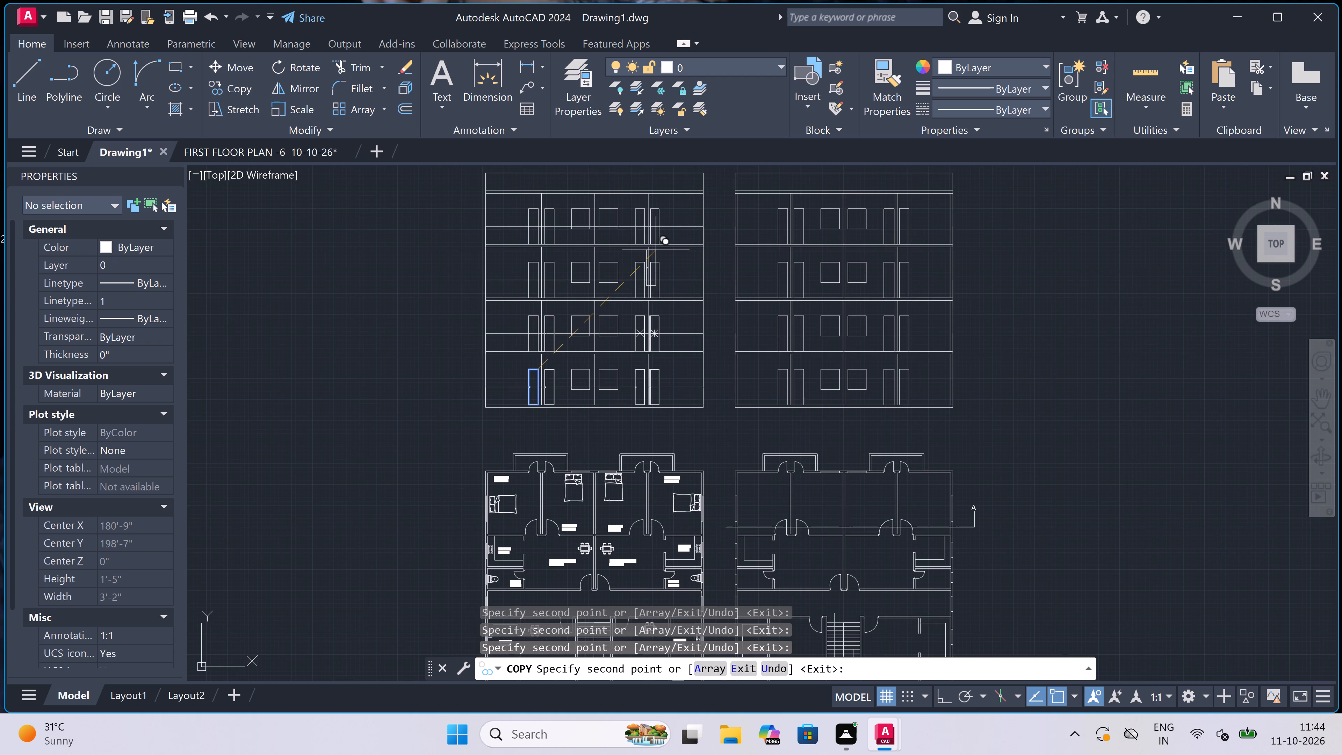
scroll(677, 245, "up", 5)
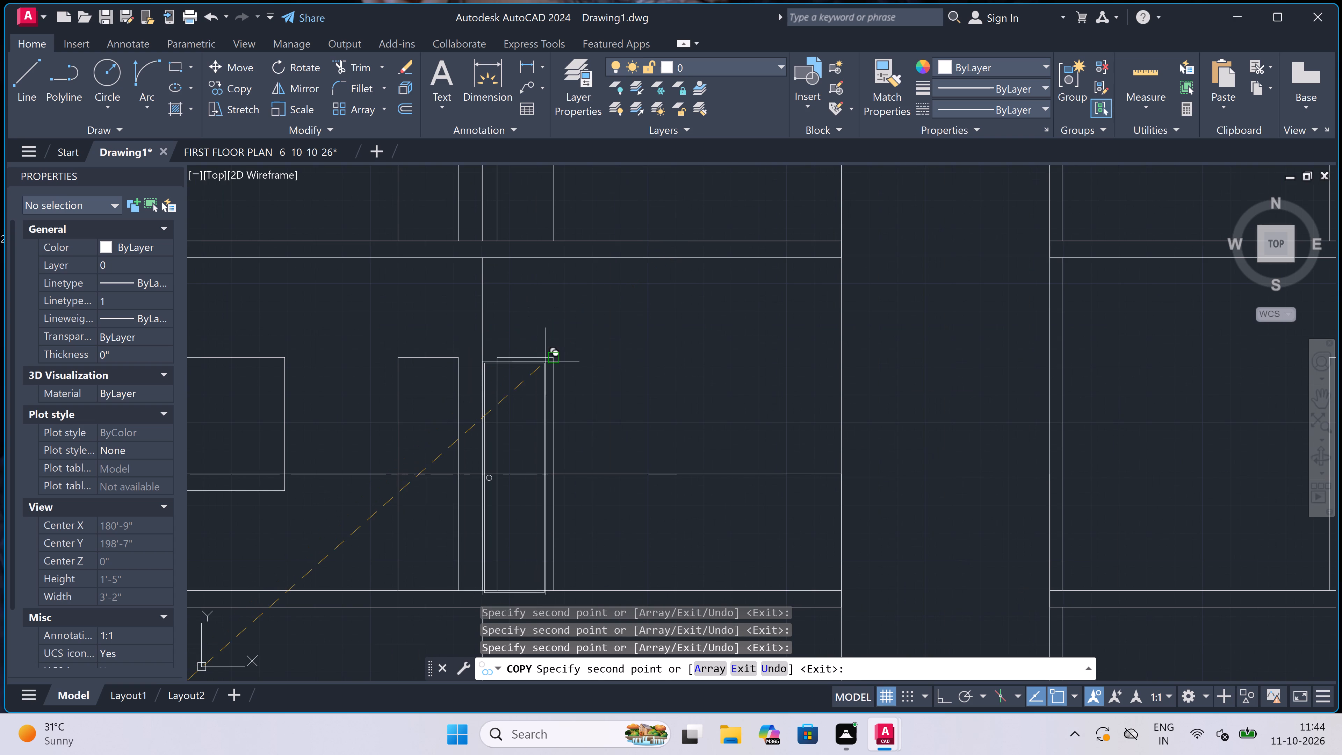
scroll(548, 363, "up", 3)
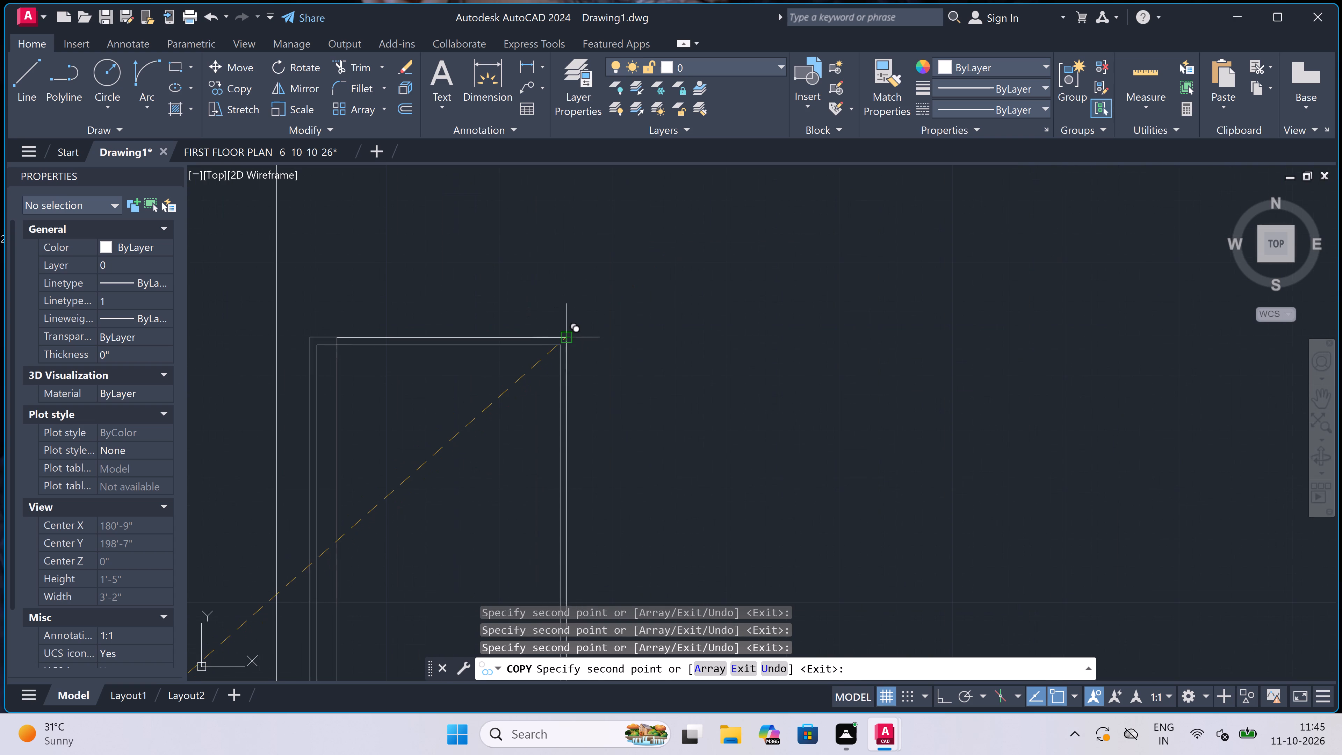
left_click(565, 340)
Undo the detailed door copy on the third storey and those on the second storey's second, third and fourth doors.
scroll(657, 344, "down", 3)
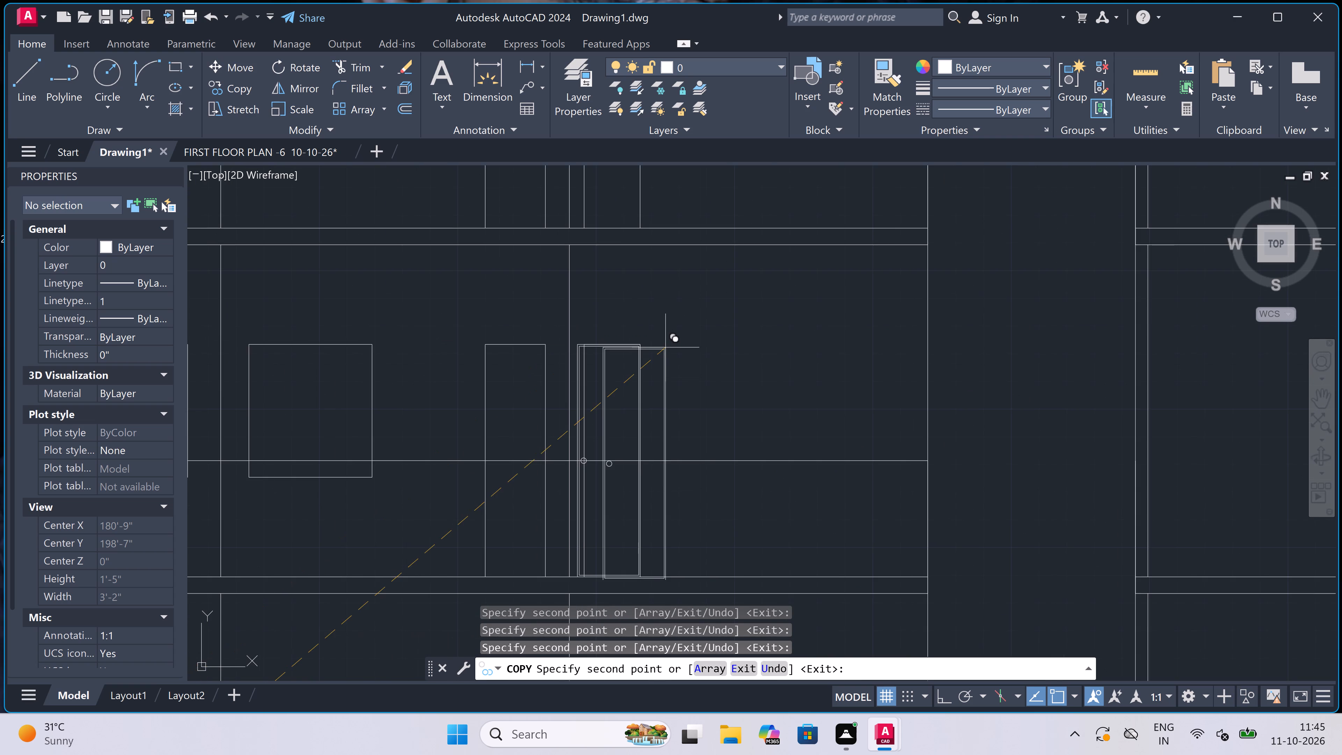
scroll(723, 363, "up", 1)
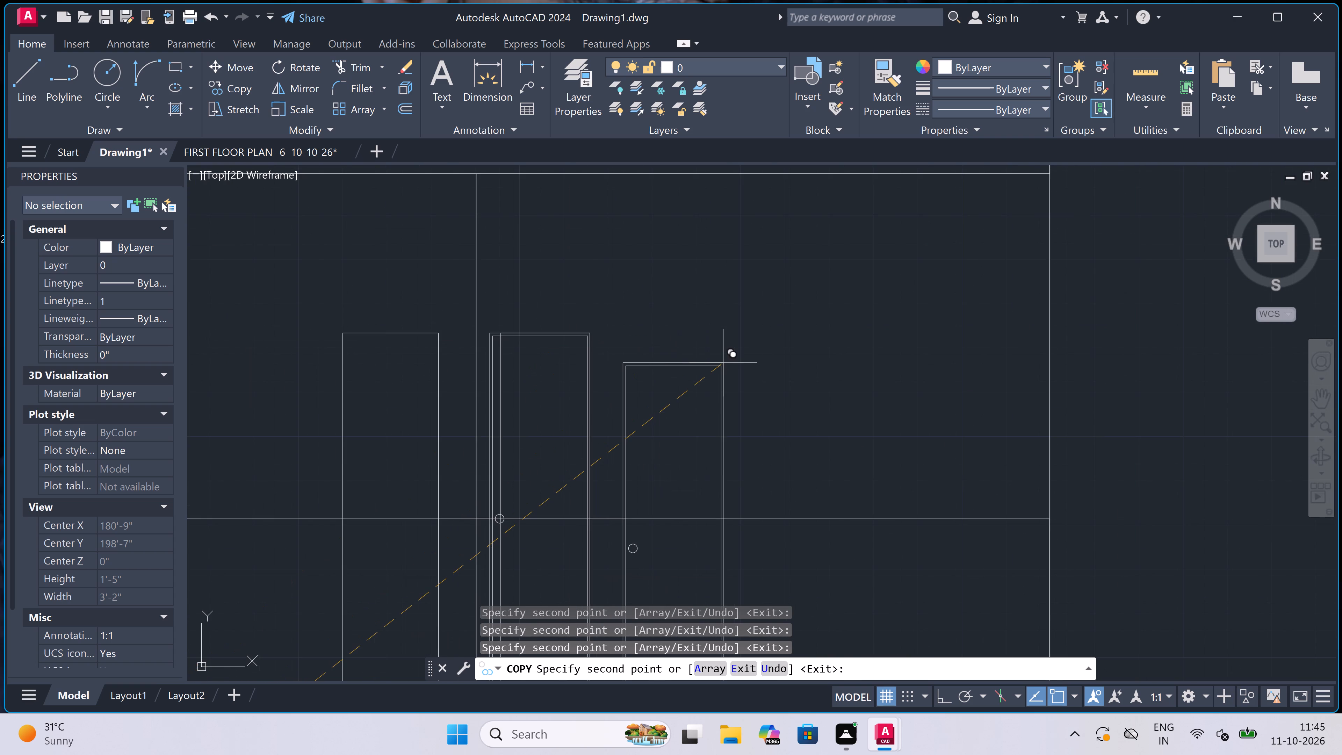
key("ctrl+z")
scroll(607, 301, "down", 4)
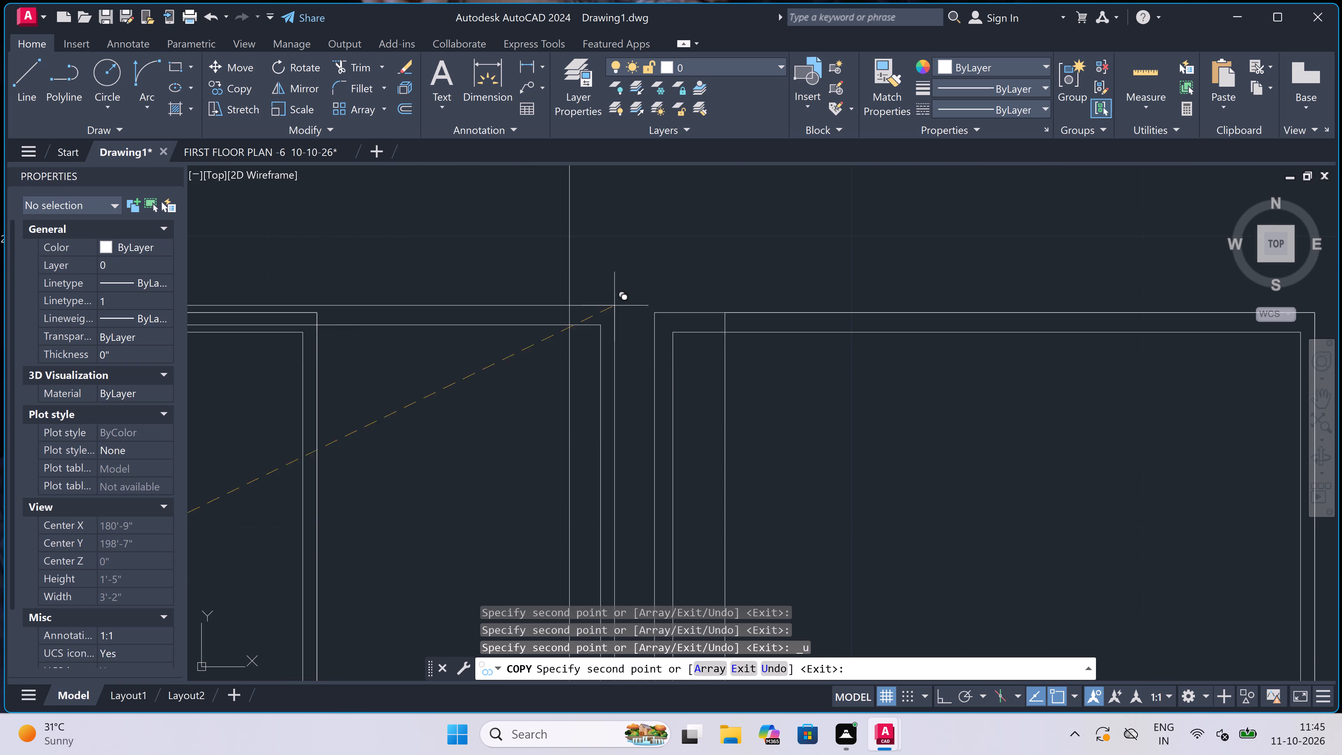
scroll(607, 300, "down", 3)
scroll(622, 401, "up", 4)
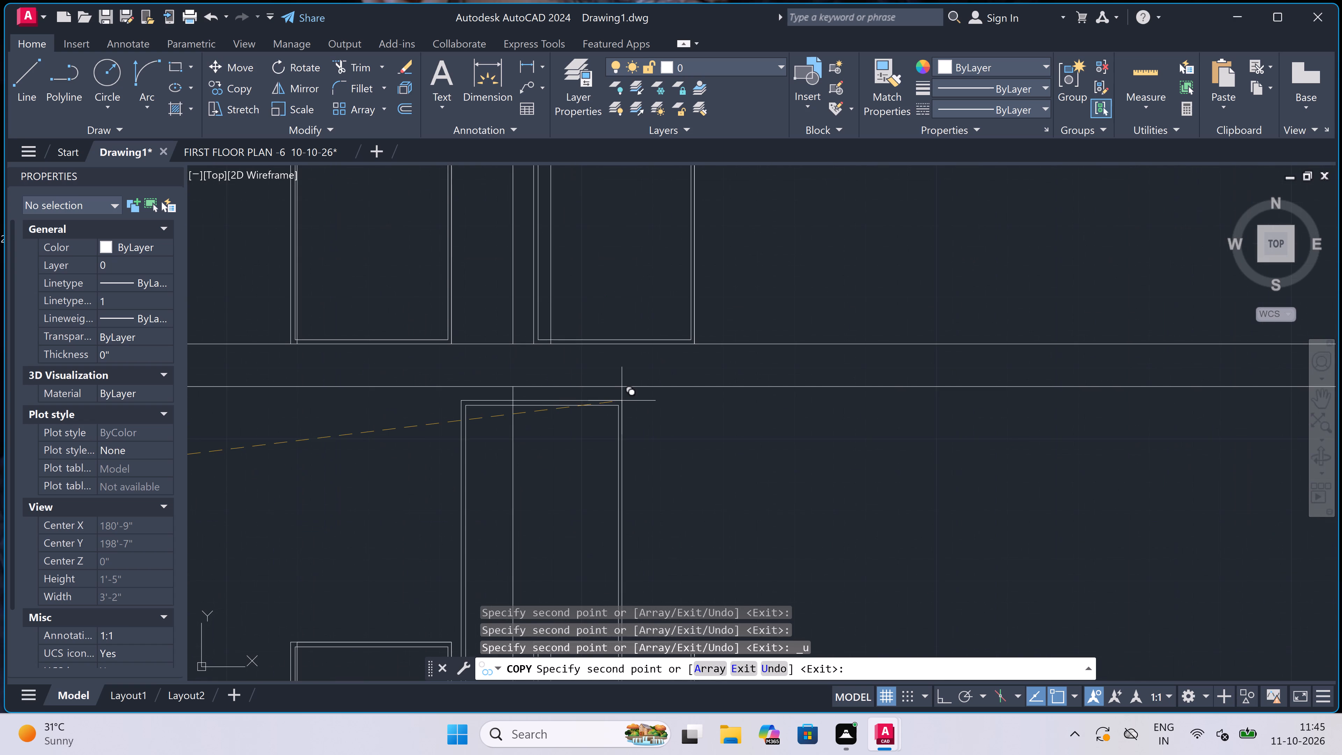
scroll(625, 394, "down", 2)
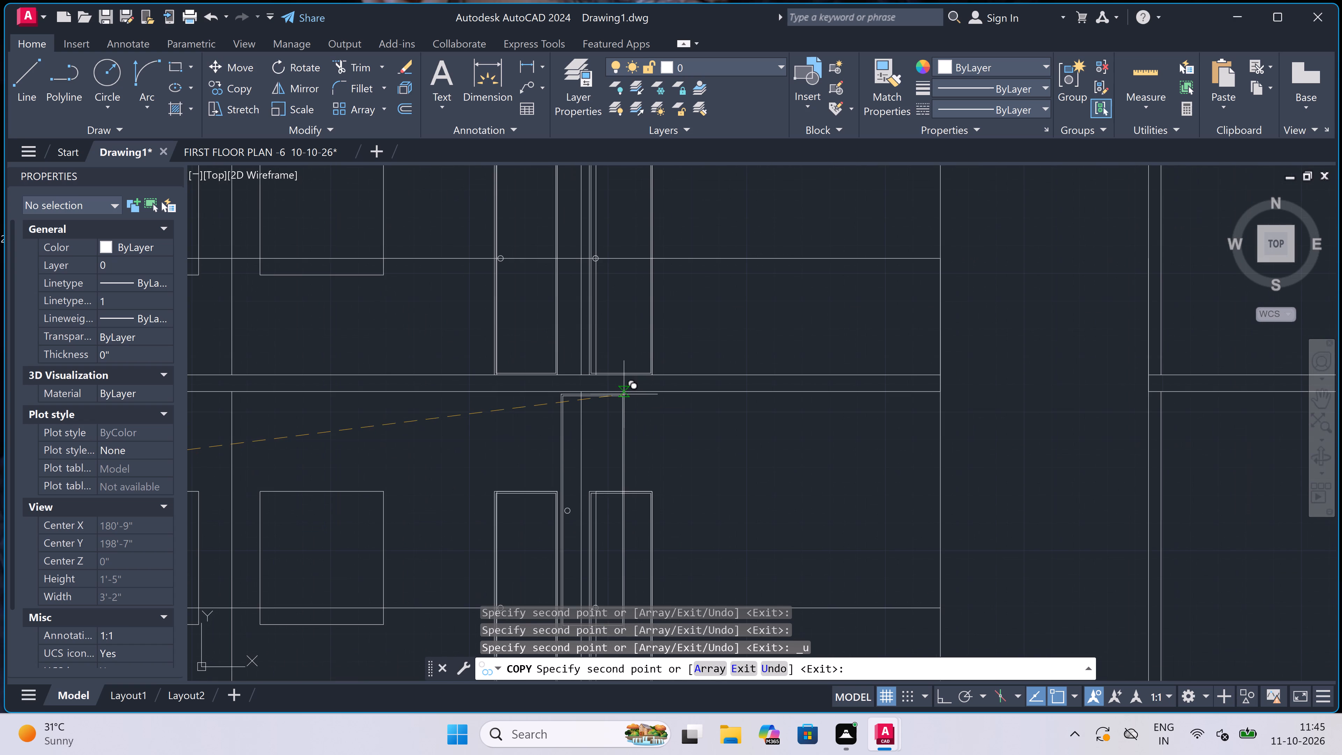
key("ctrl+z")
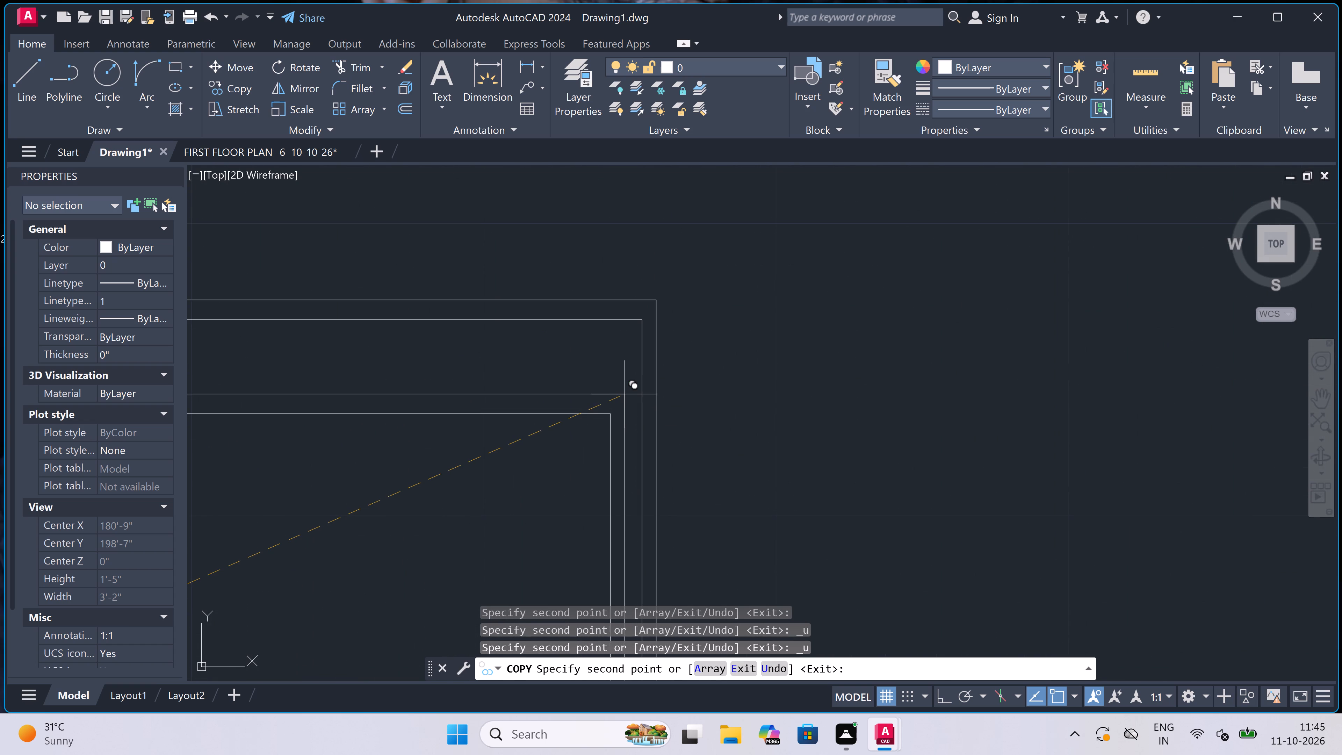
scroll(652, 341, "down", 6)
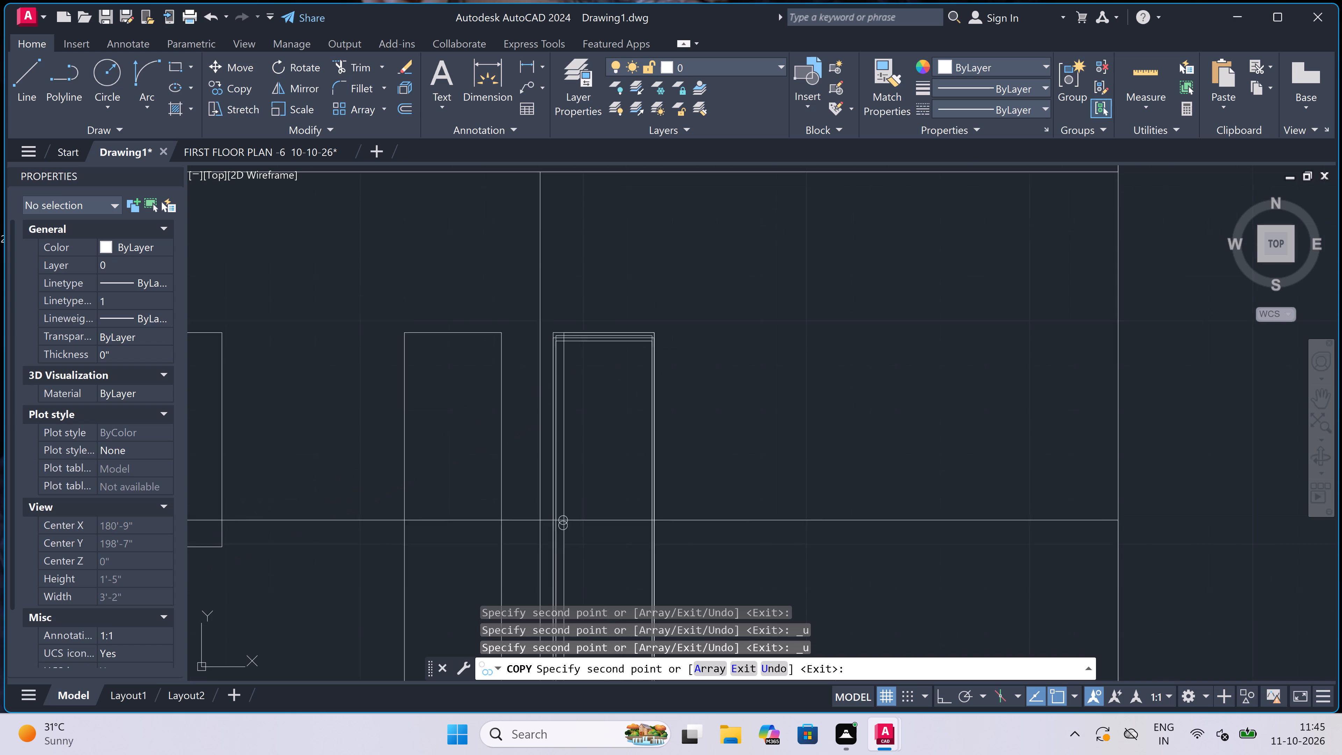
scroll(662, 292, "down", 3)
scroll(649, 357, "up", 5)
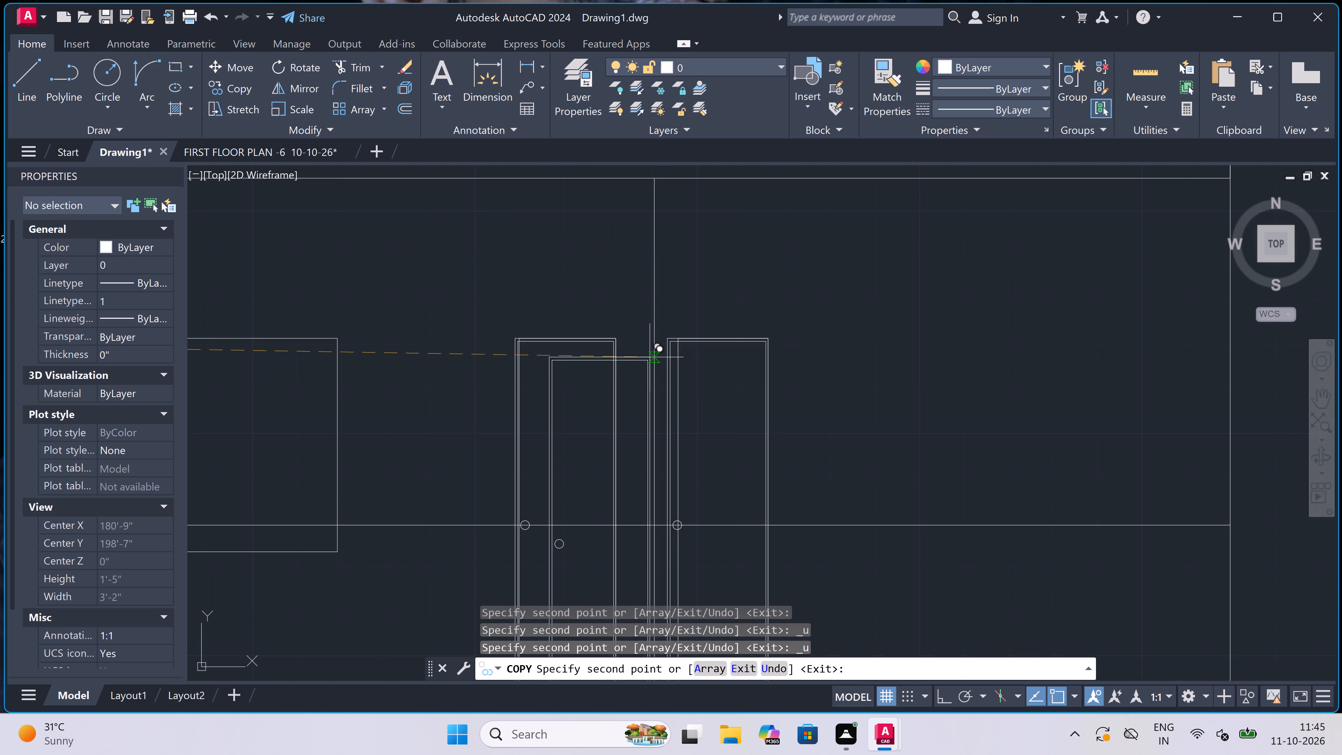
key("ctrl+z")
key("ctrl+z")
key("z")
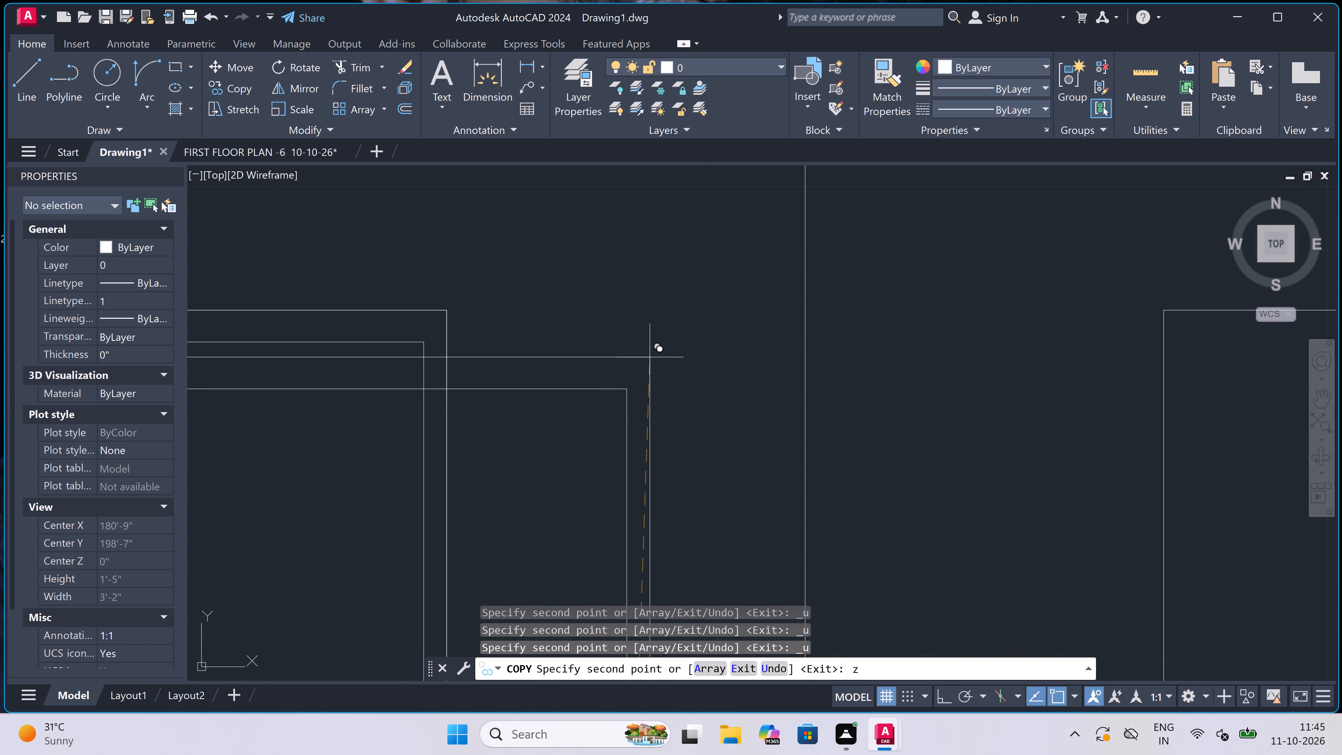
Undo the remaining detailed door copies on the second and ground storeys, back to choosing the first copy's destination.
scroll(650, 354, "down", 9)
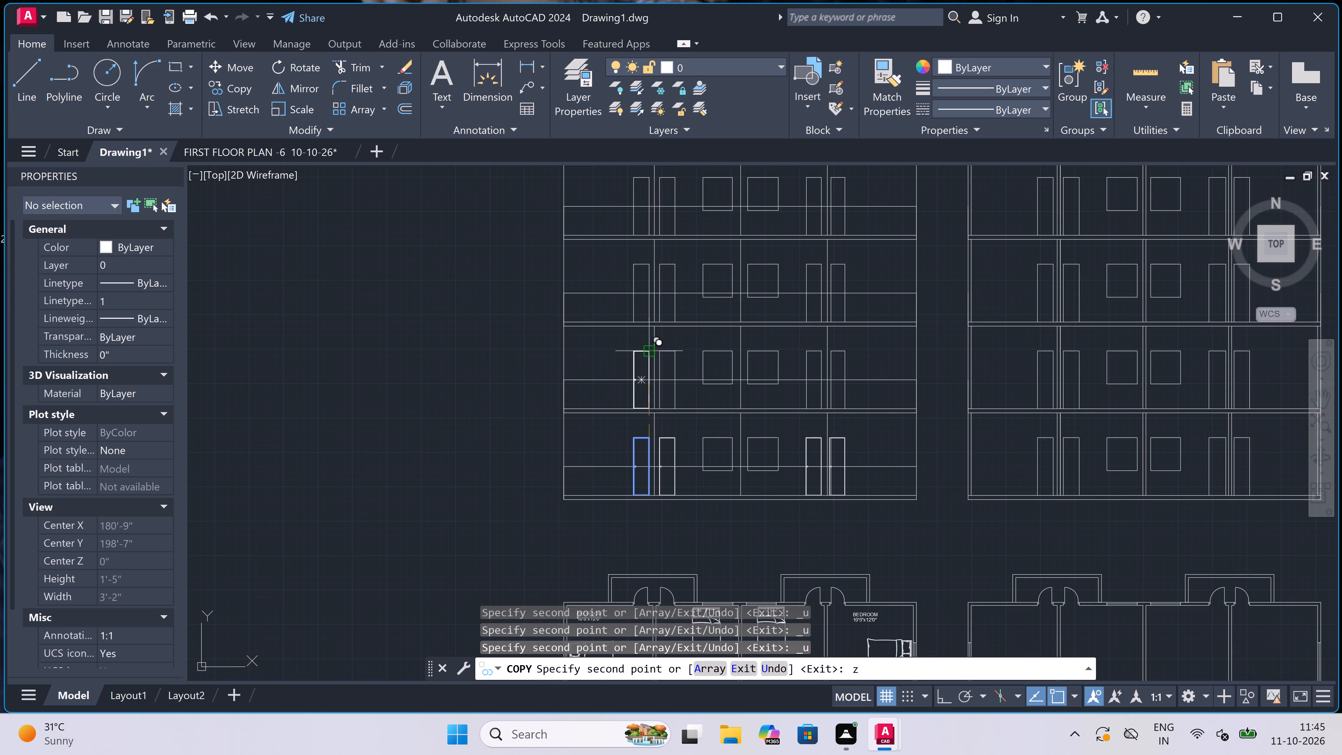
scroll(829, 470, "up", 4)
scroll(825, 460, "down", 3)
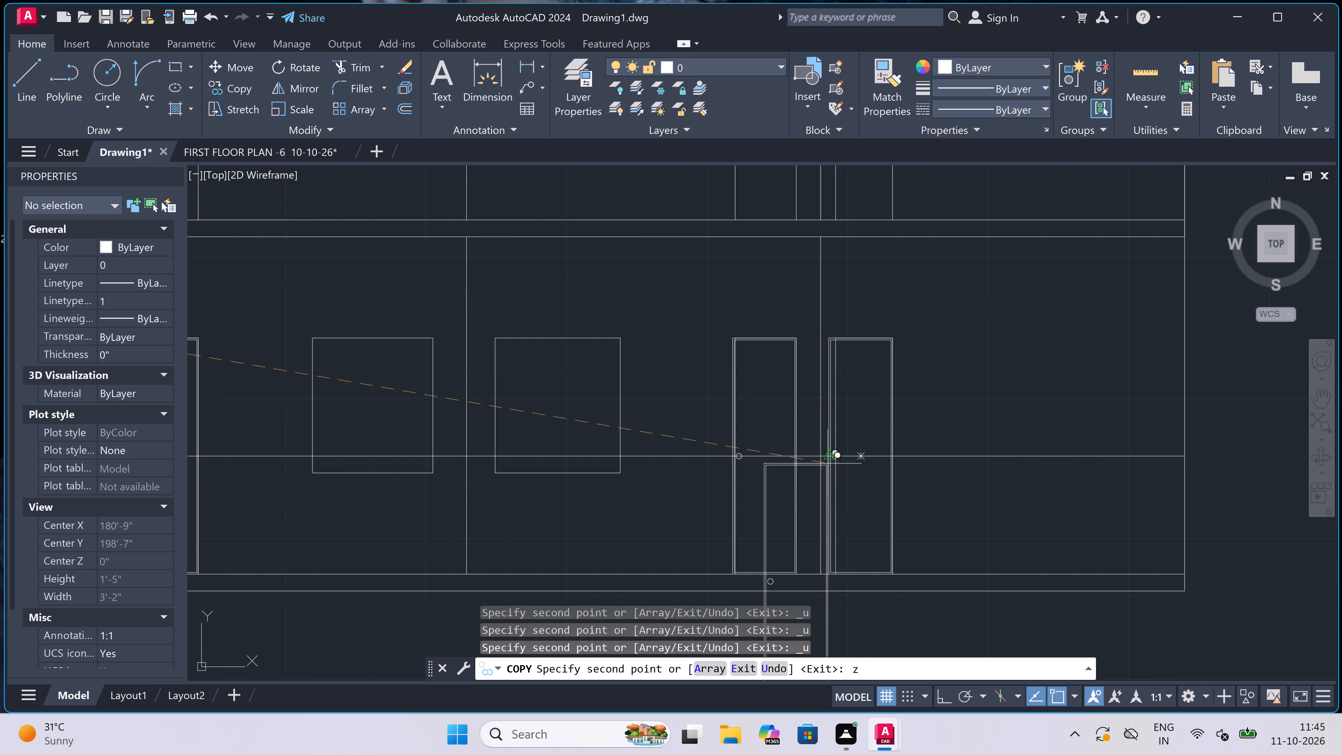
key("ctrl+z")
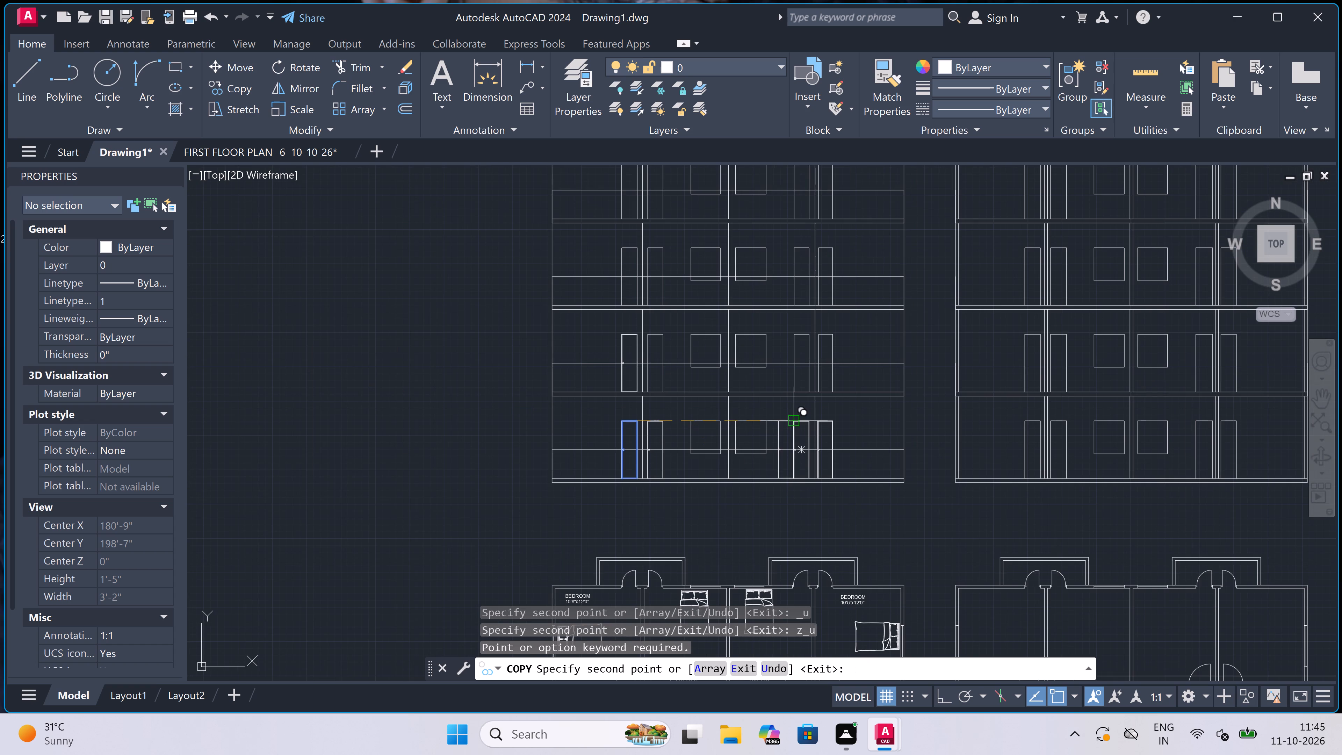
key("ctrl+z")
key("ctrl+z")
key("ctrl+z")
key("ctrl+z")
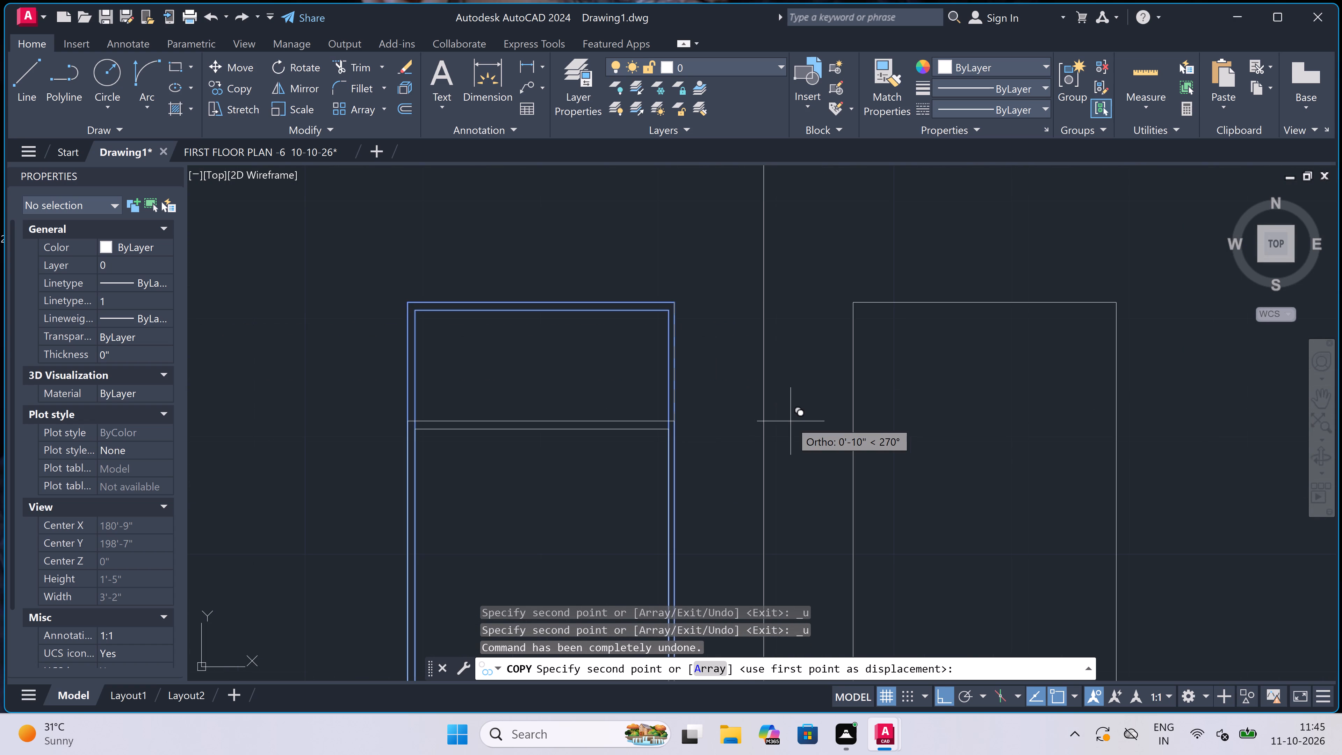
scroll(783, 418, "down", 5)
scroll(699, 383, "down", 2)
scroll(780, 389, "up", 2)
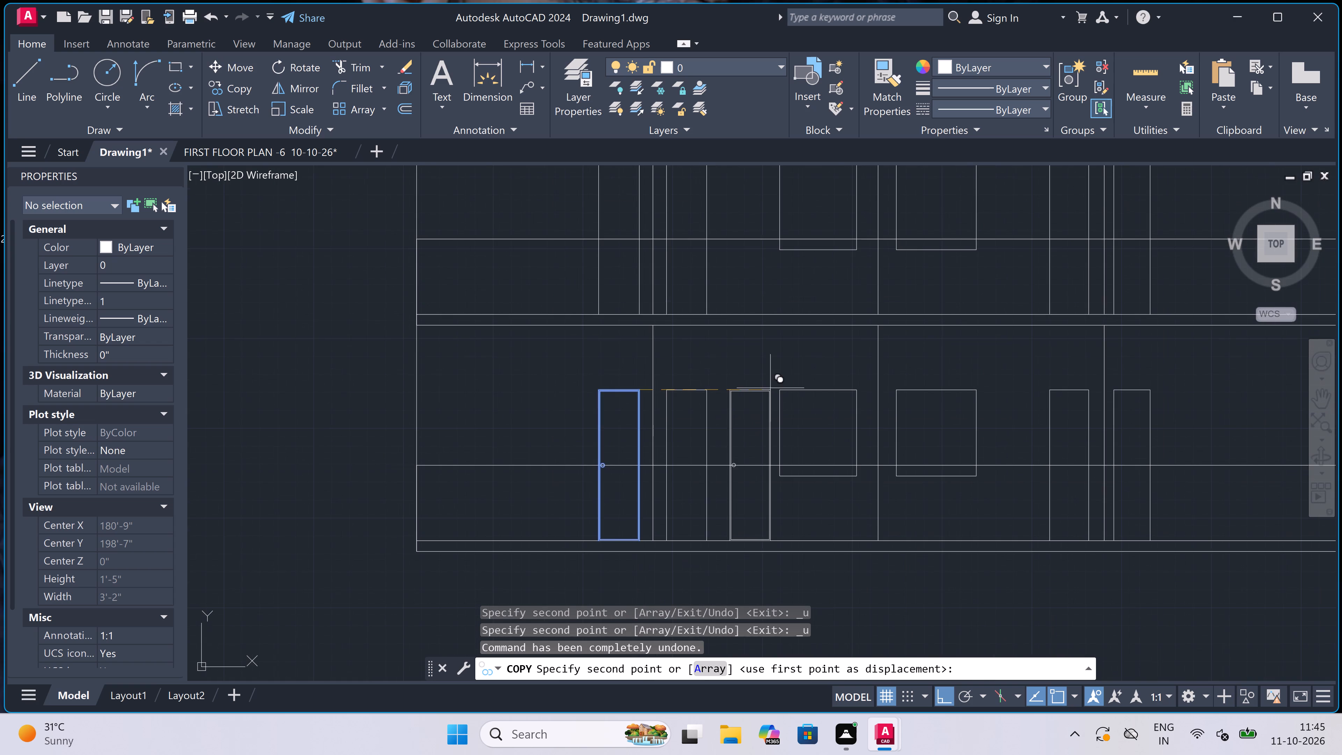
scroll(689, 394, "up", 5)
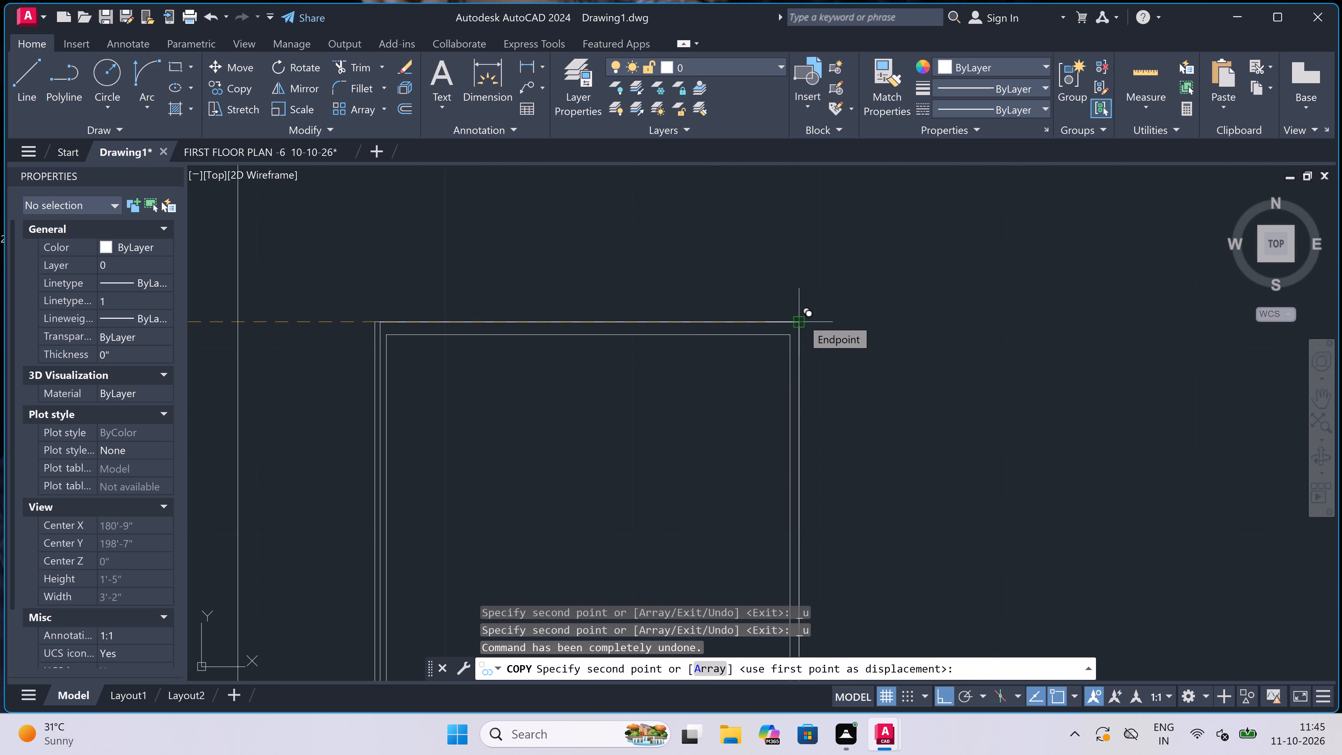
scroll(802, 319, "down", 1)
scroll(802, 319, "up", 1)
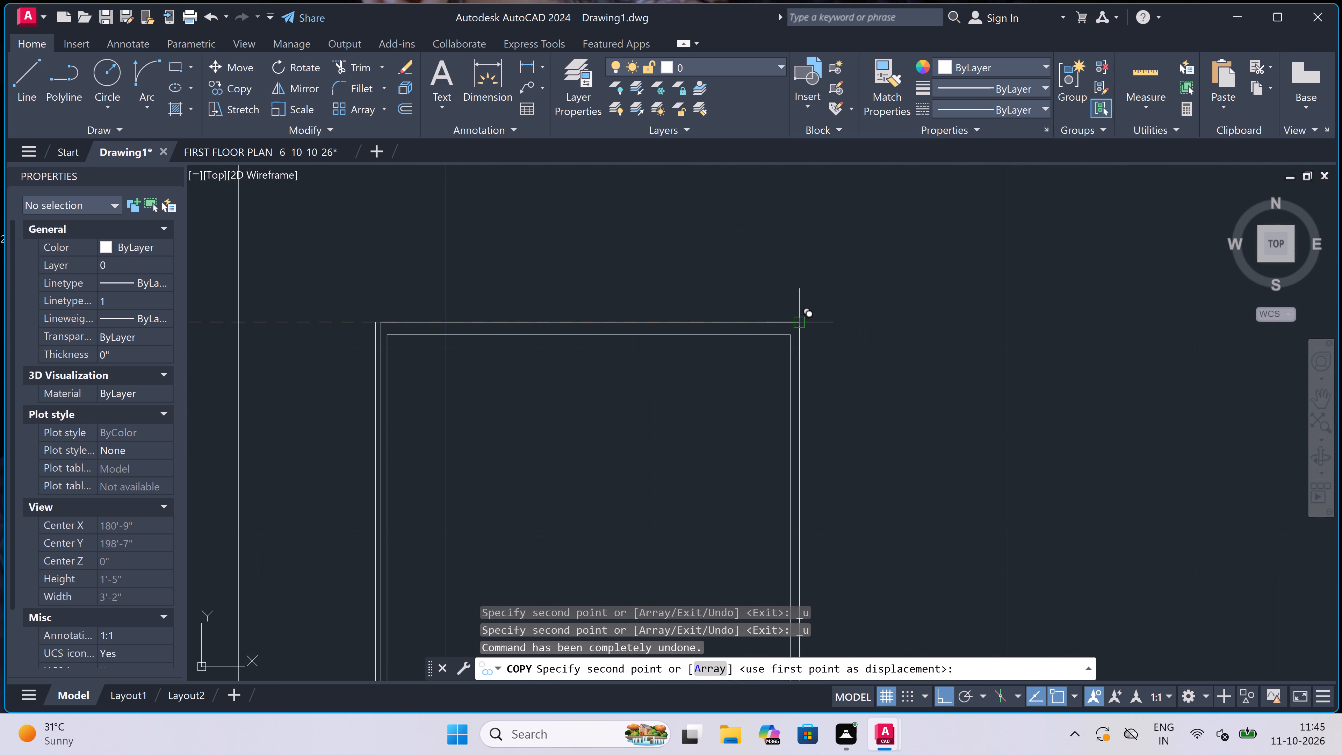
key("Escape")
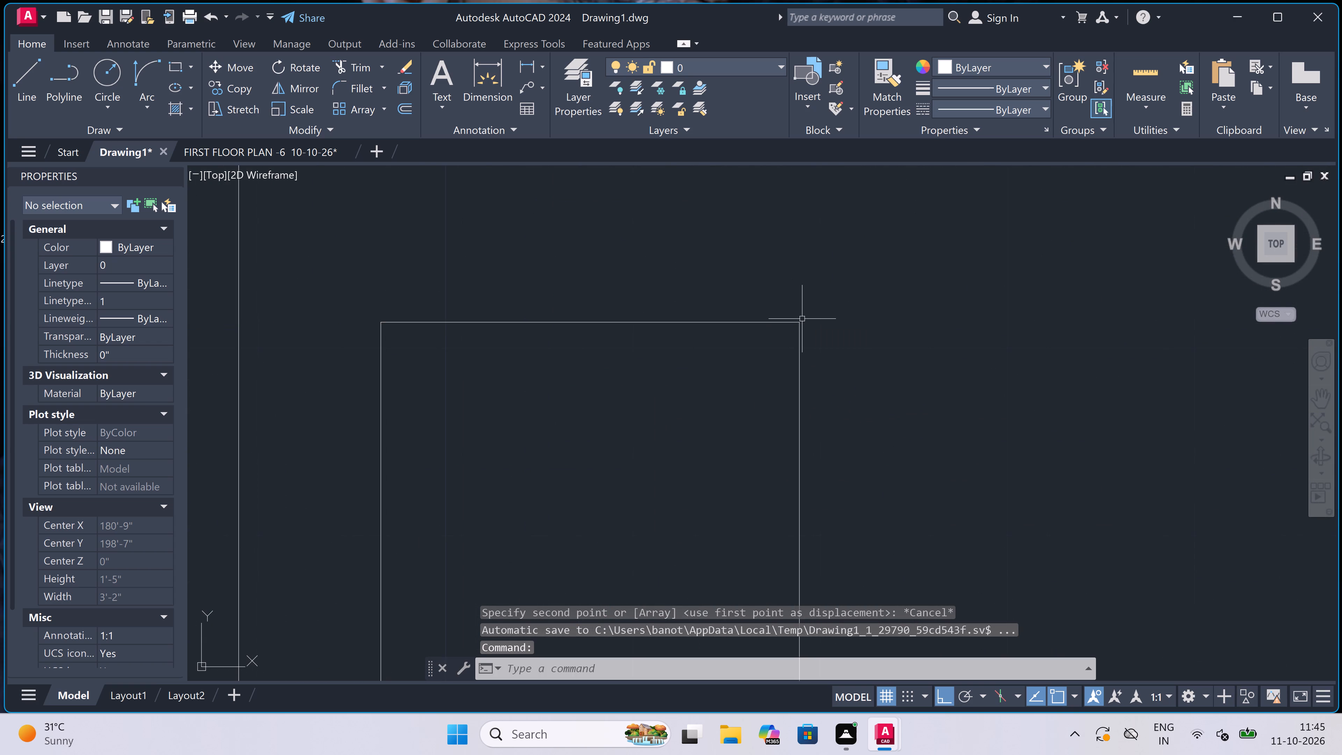
Draw an inner frame rectangle just inside the ground storey's second door outline, from its top-left to its bottom-right corner.
type("rec")
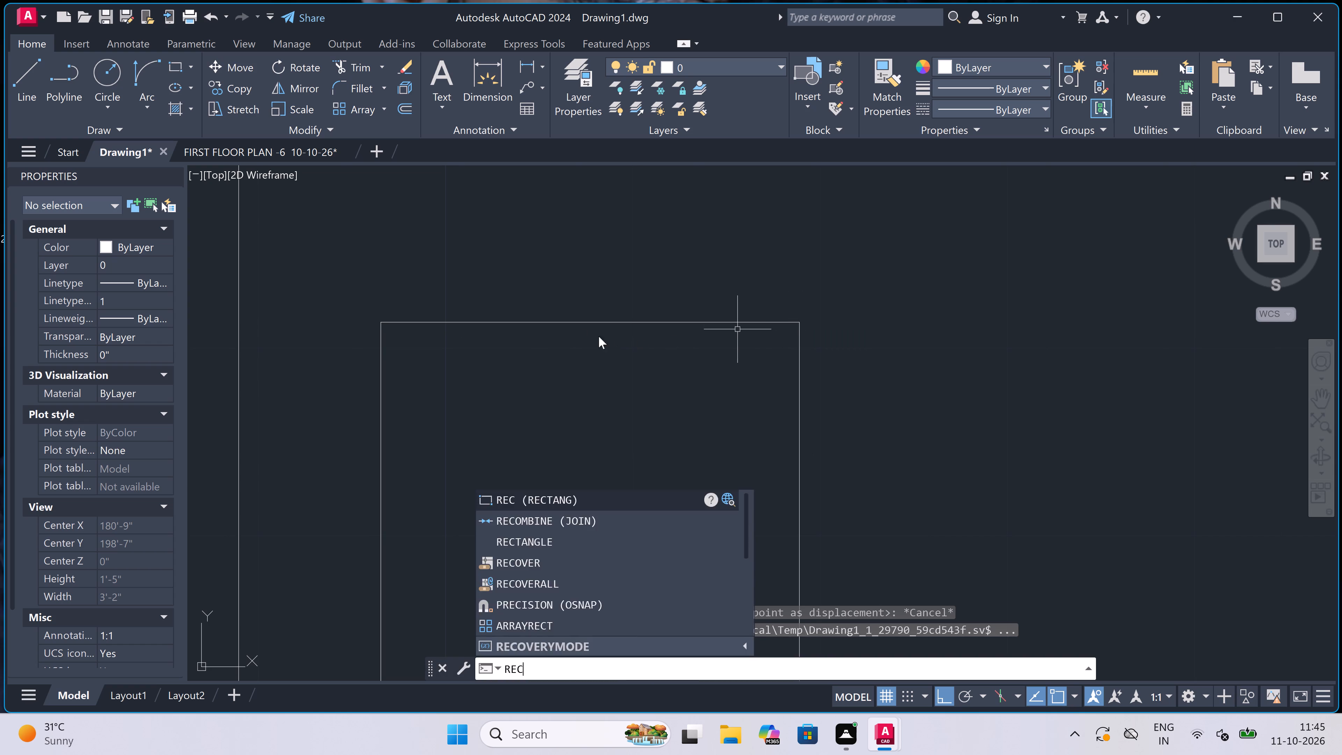
key("space")
scroll(398, 339, "up", 2)
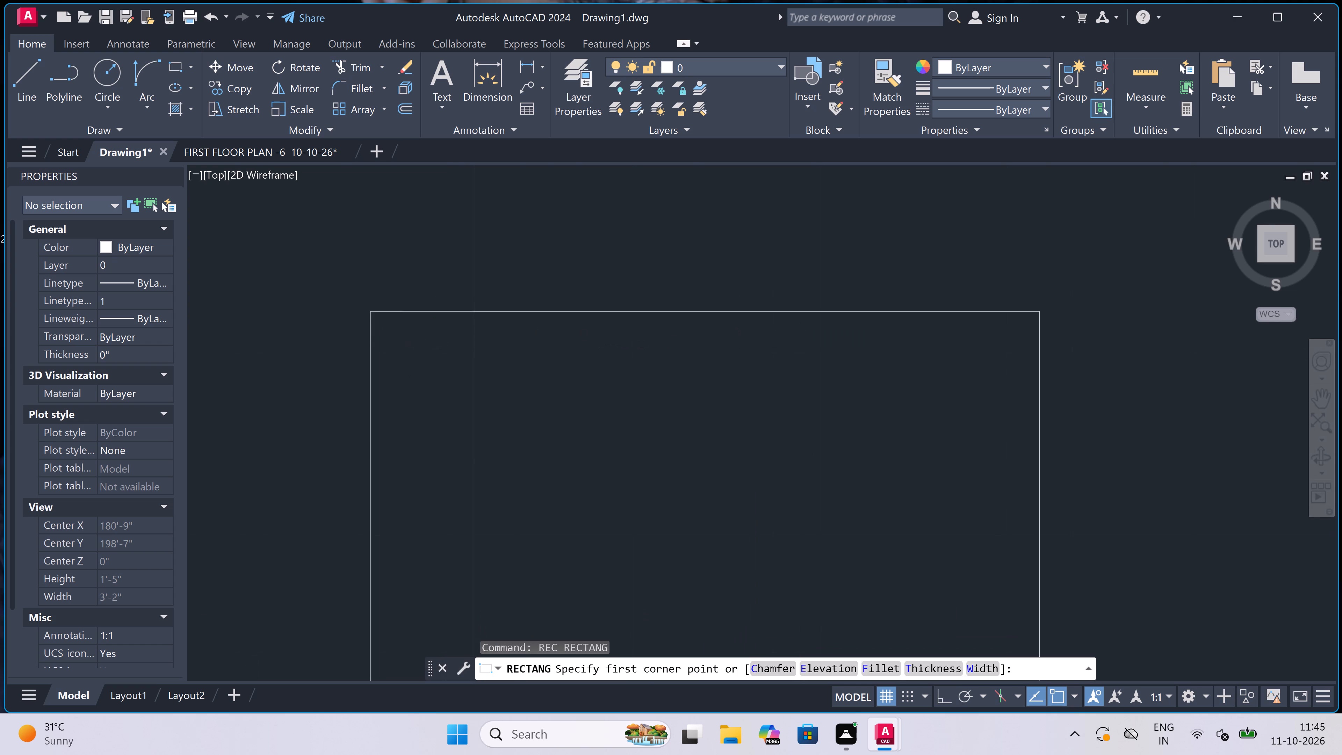
left_click_drag(376, 320, 383, 324)
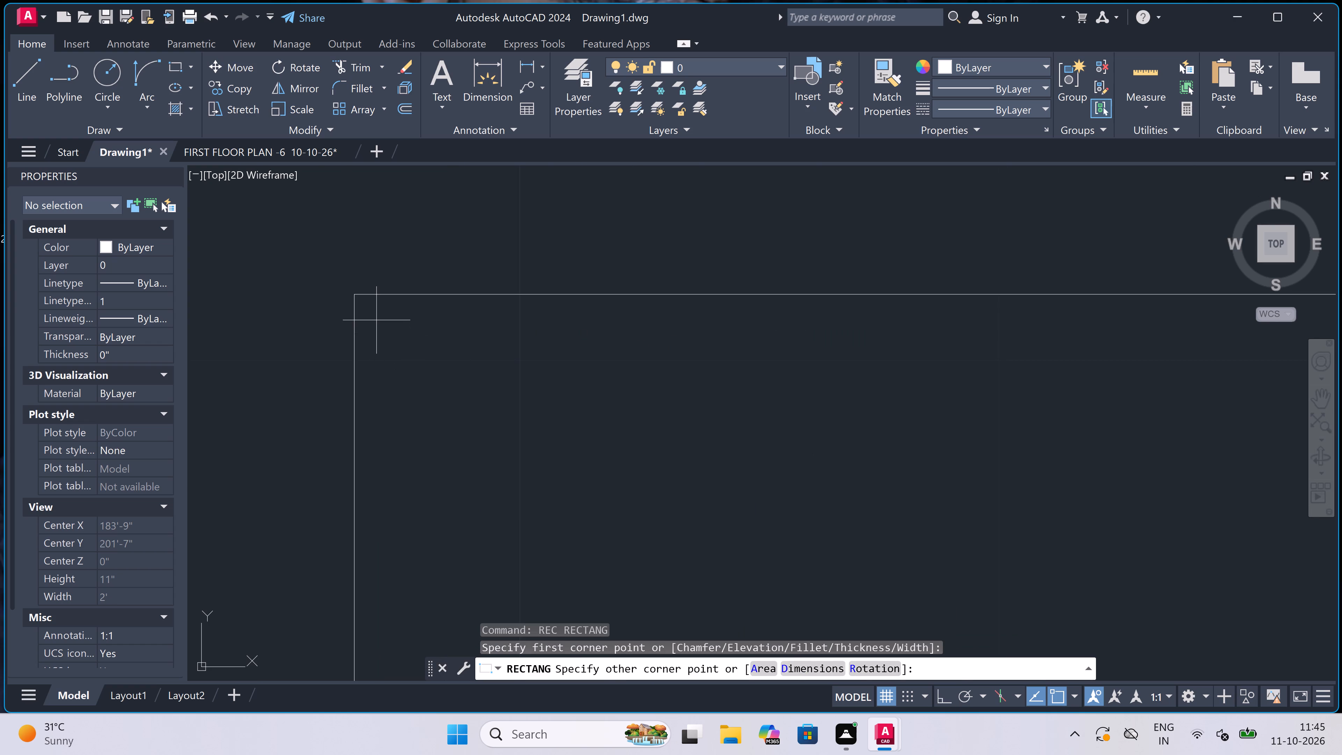
scroll(424, 349, "down", 5)
scroll(434, 443, "down", 2)
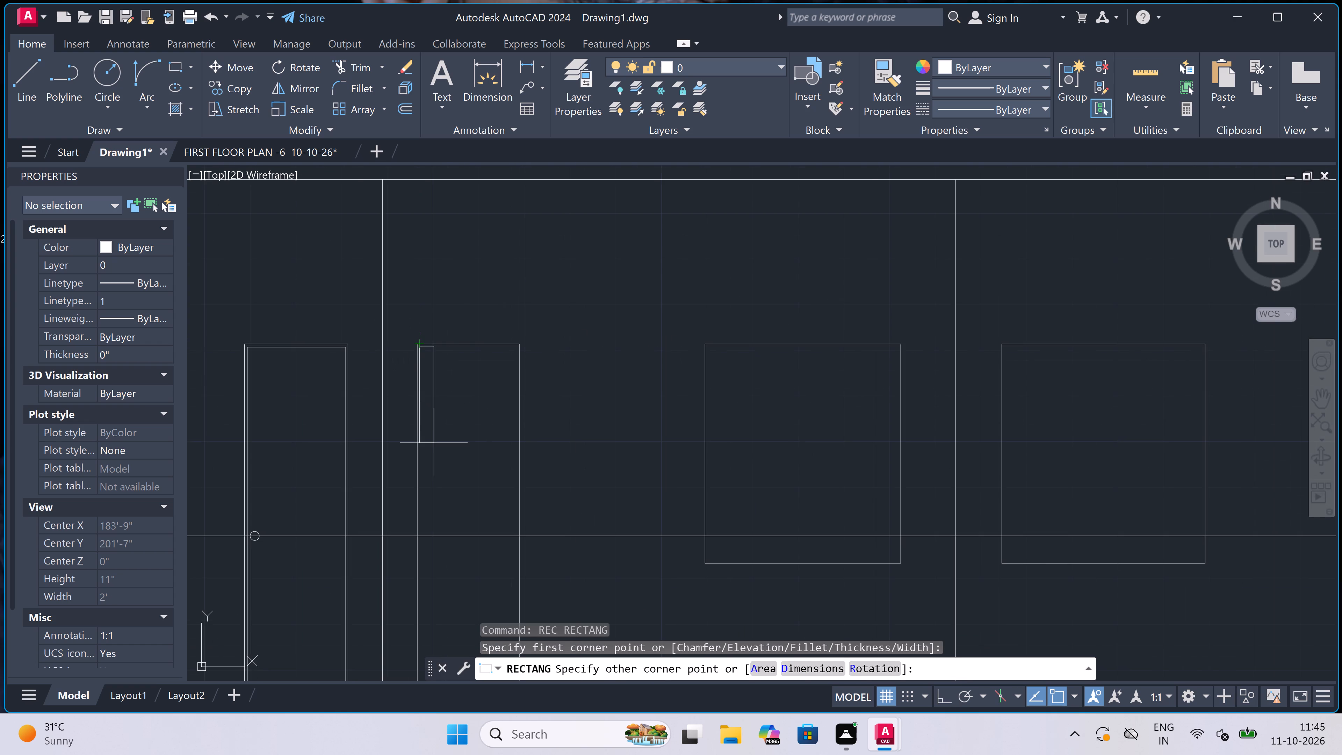
scroll(448, 531, "up", 3)
scroll(471, 555, "down", 2)
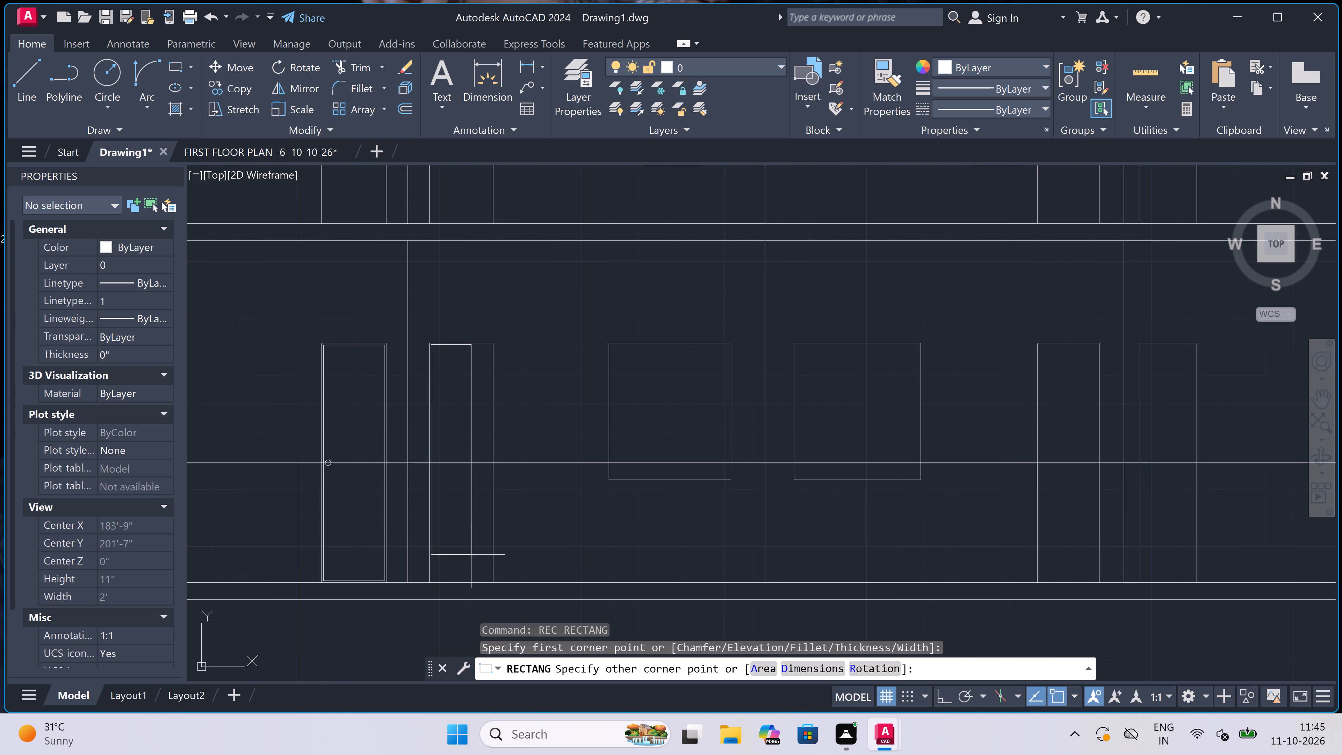
scroll(484, 596, "up", 2)
scroll(501, 558, "up", 1)
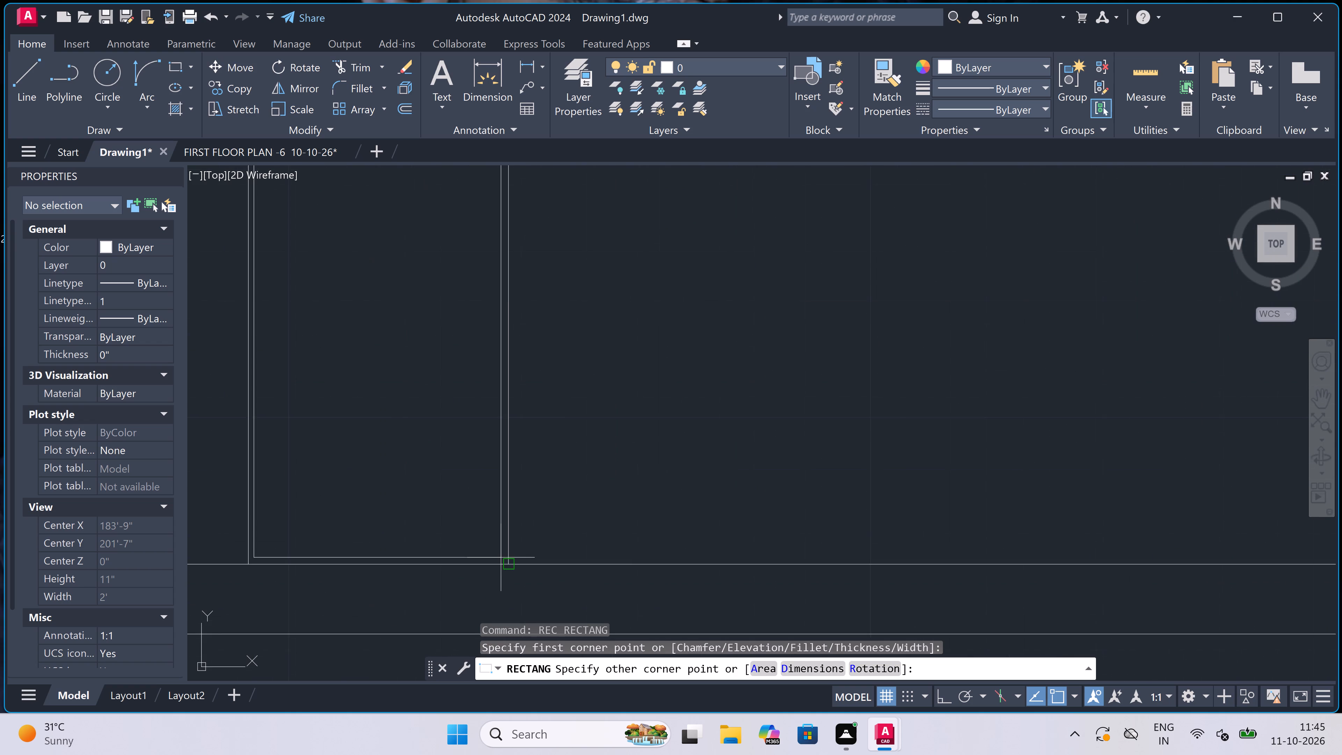
scroll(501, 558, "up", 1)
scroll(501, 558, "down", 1)
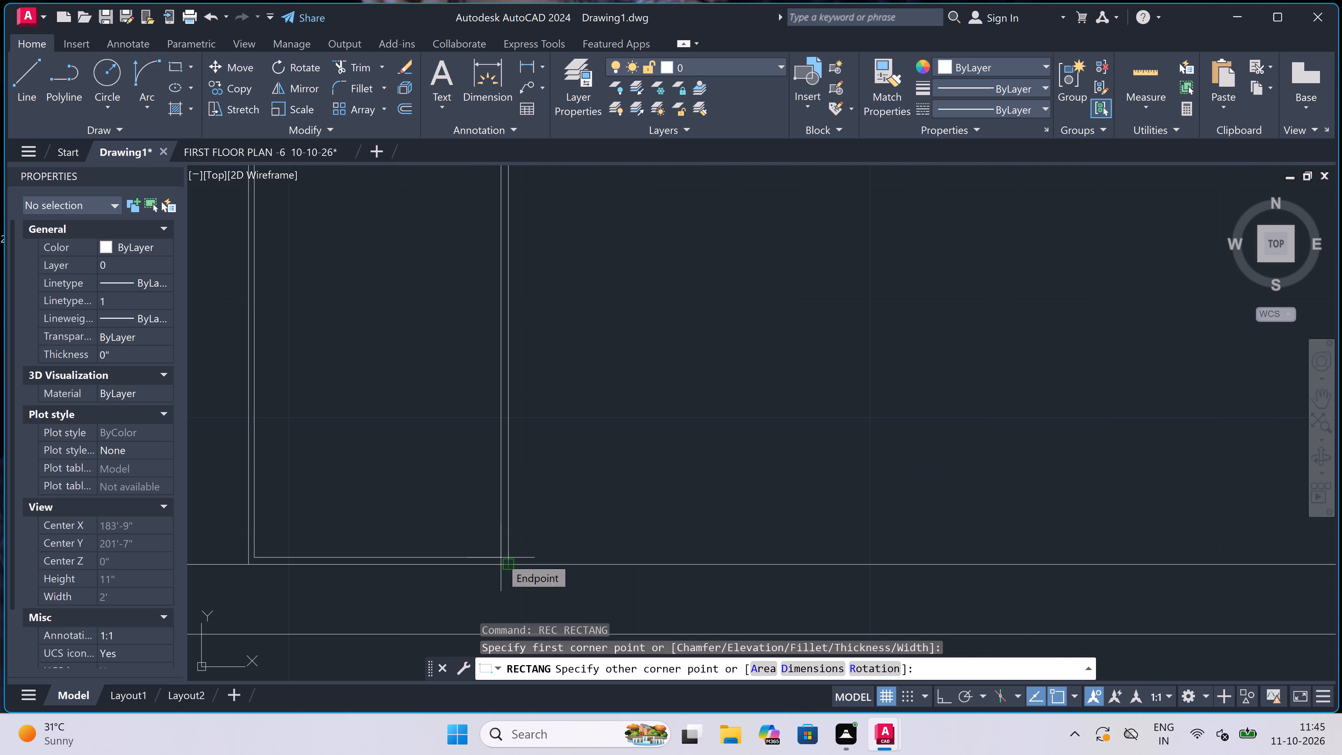
scroll(501, 558, "up", 2)
left_click(506, 563)
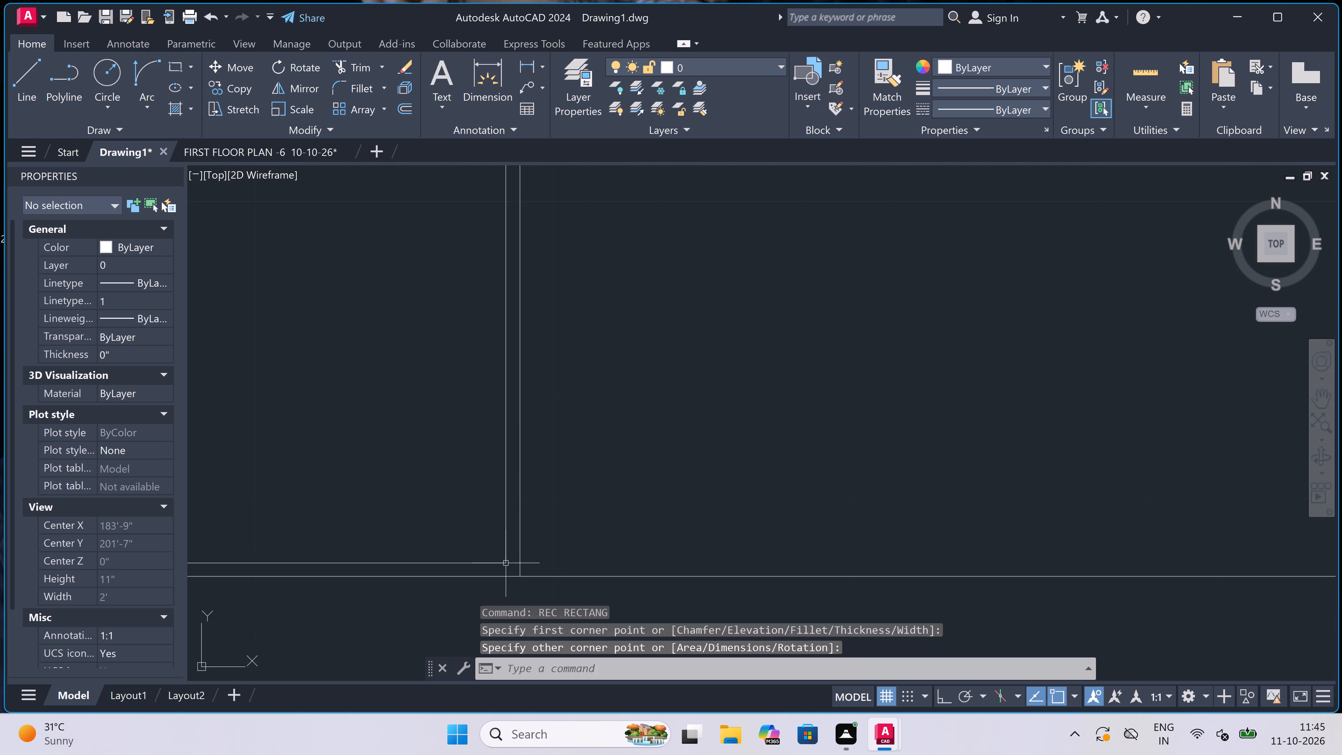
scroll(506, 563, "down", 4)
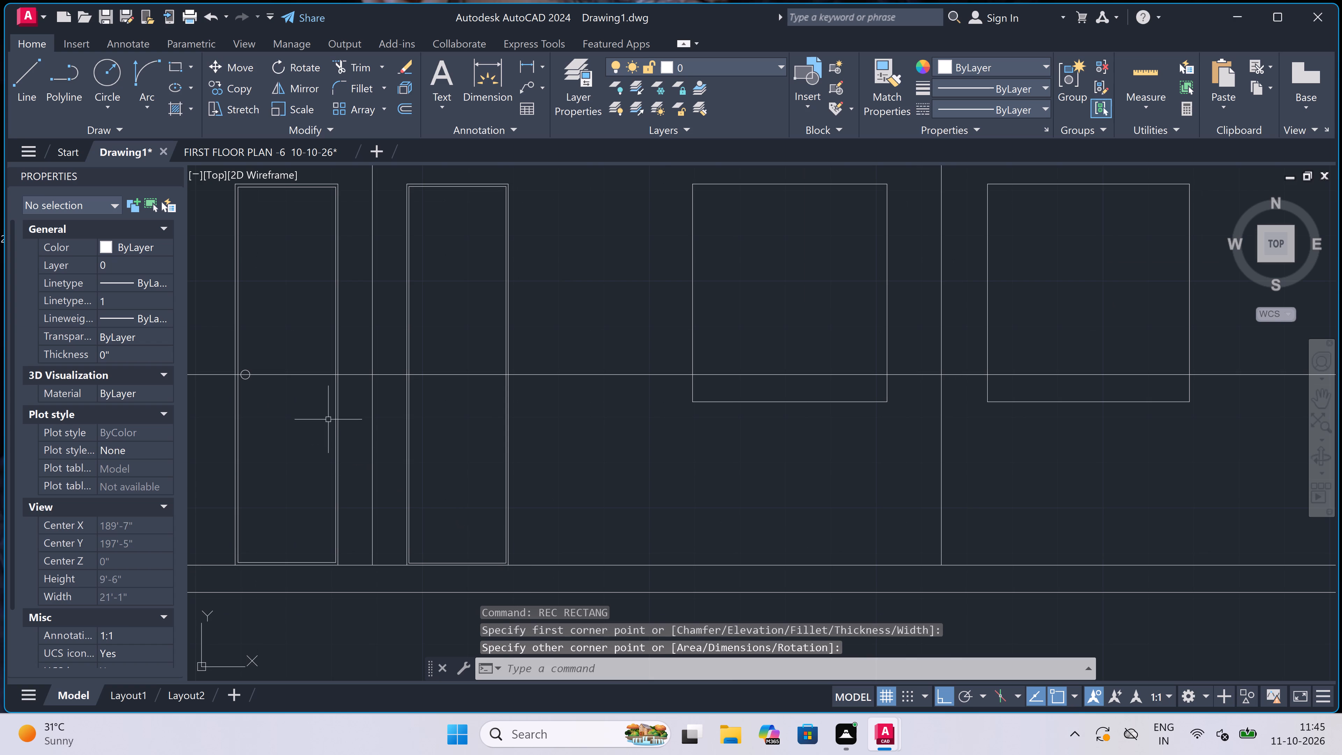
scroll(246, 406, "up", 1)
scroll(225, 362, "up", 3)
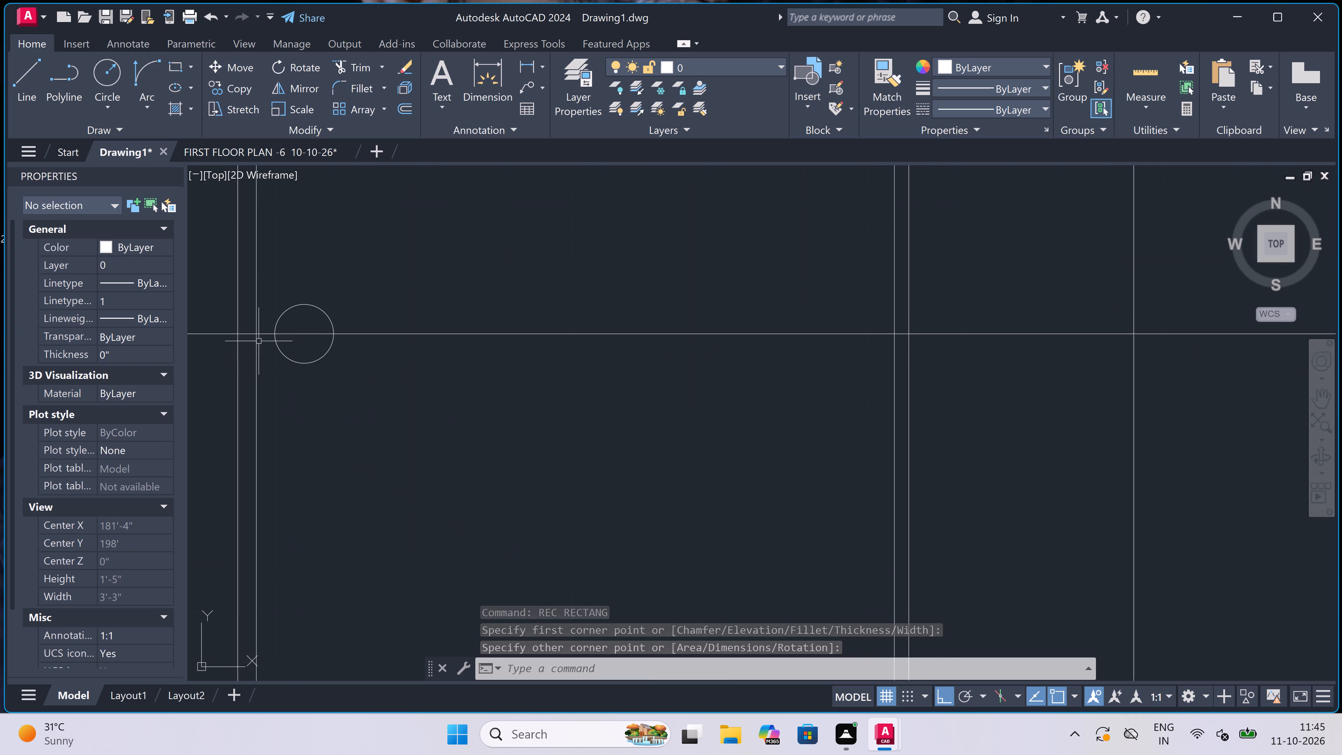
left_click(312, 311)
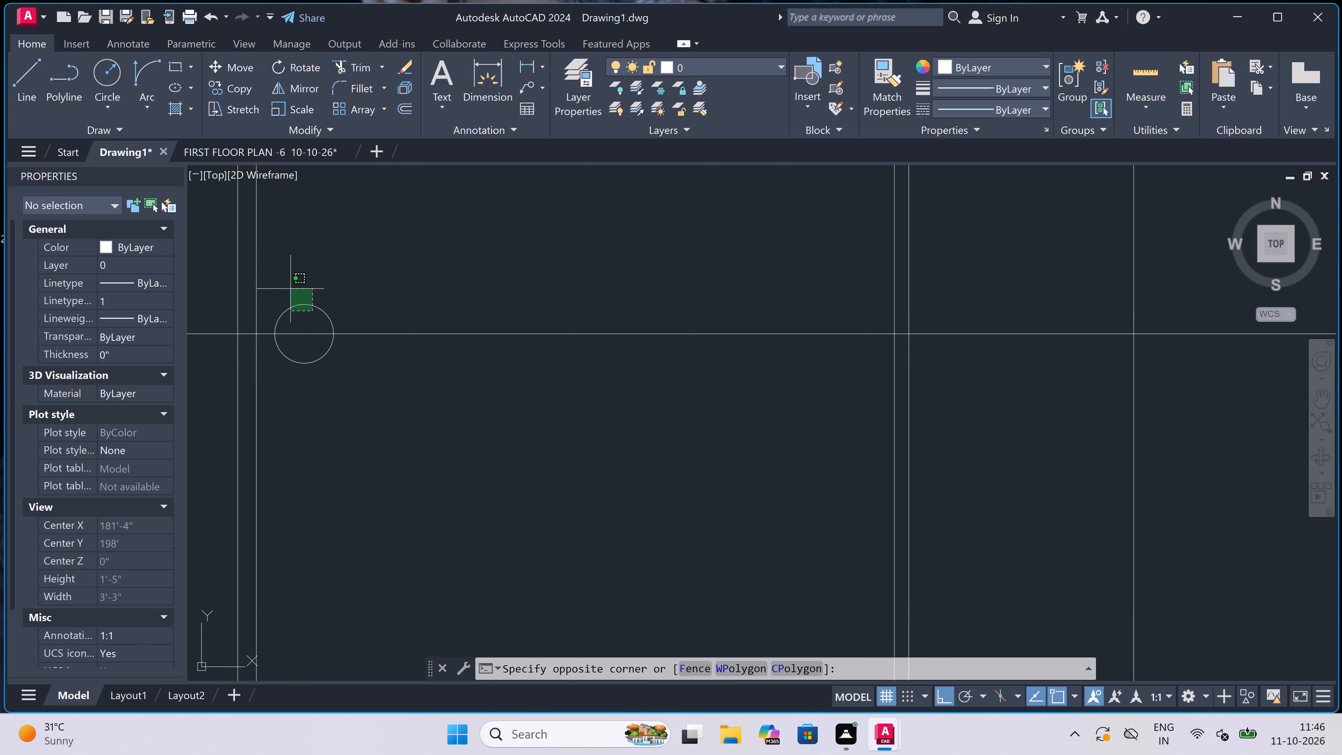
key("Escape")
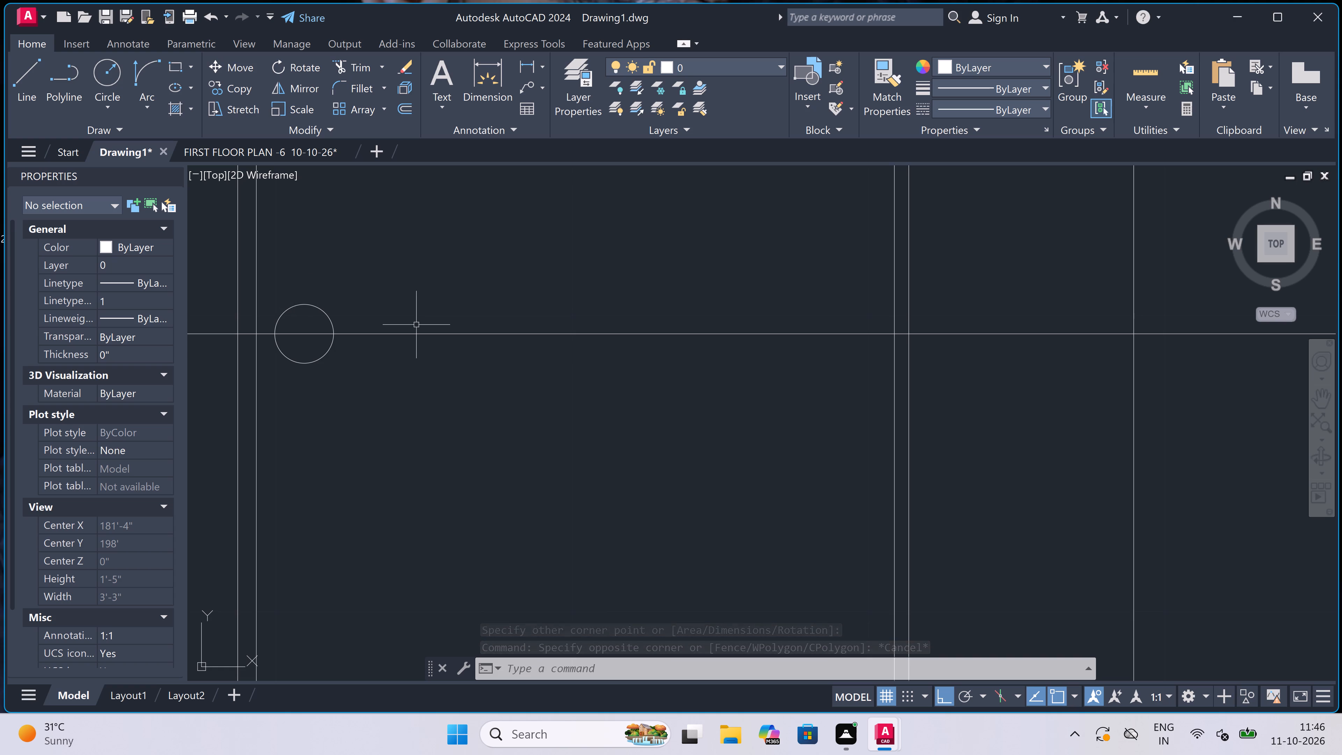
Draw an inner frame rectangle slightly inset within the outline of the ground storey's first window.
scroll(416, 325, "down", 6)
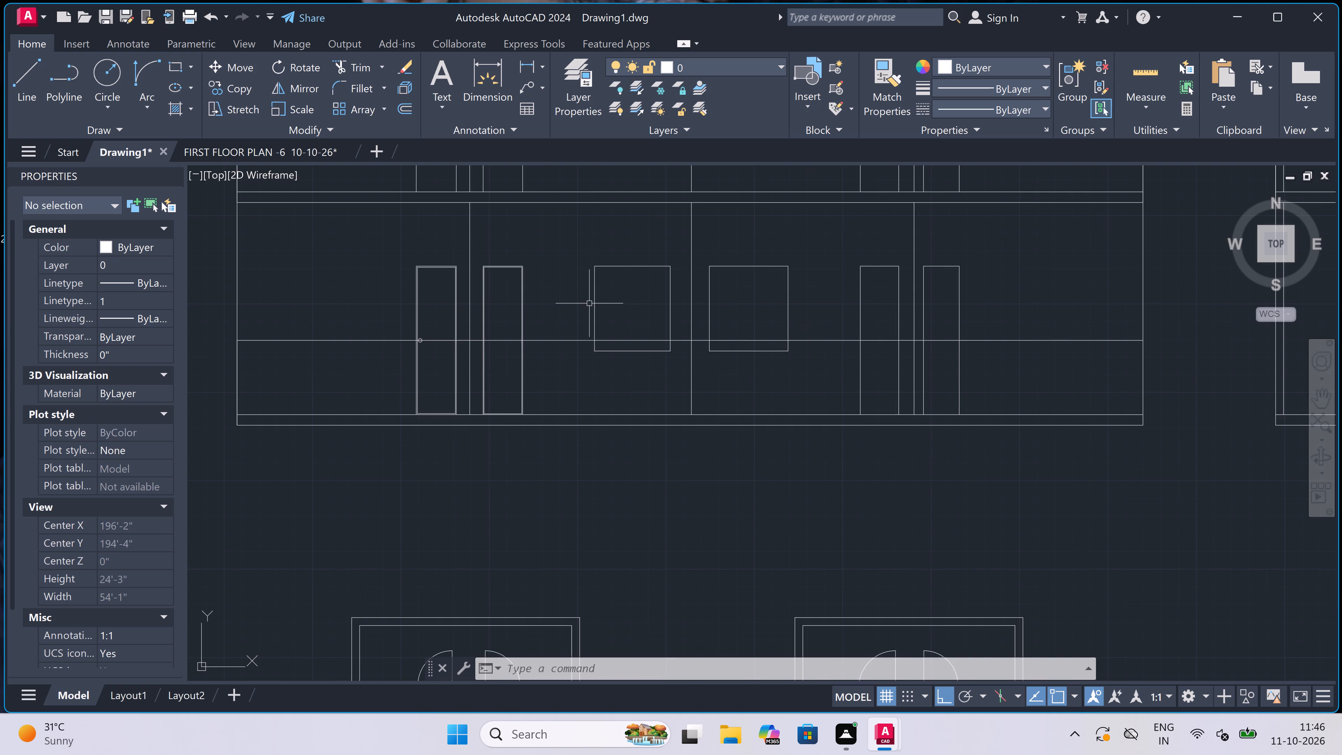
key("space")
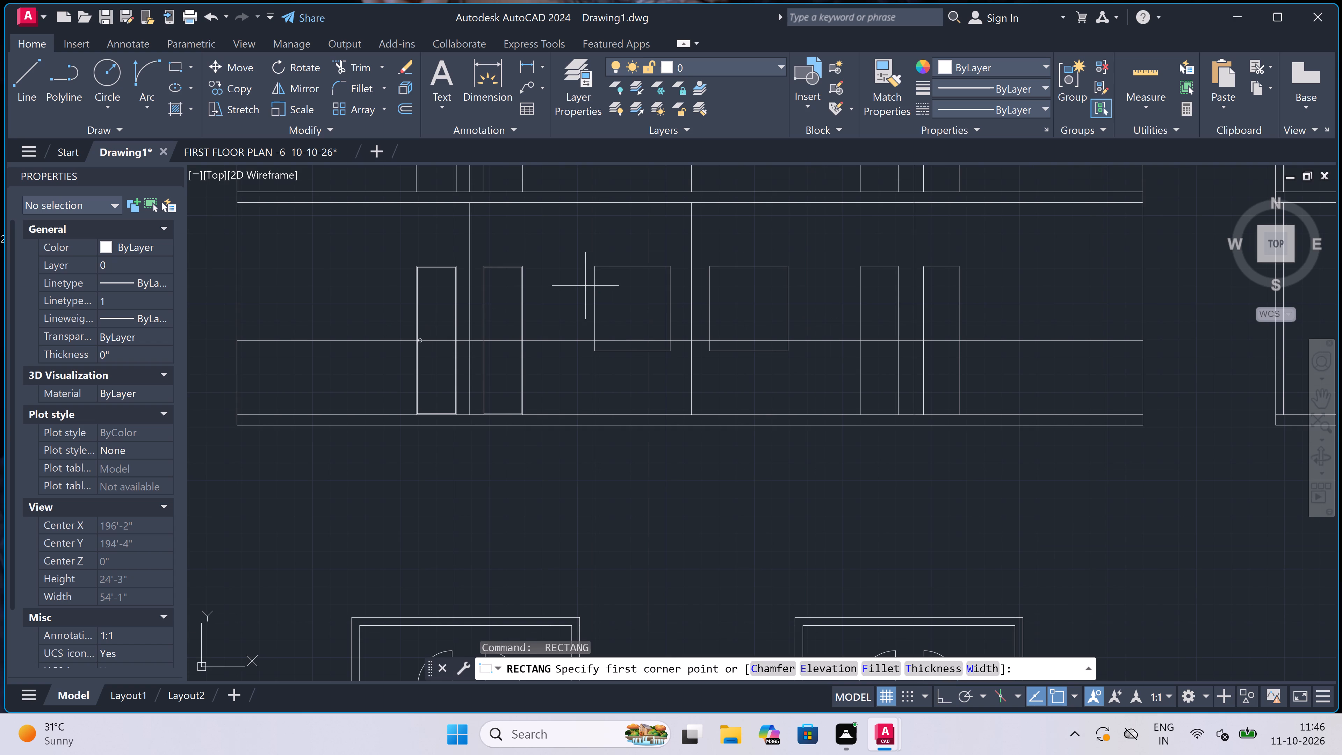
scroll(611, 275, "up", 3)
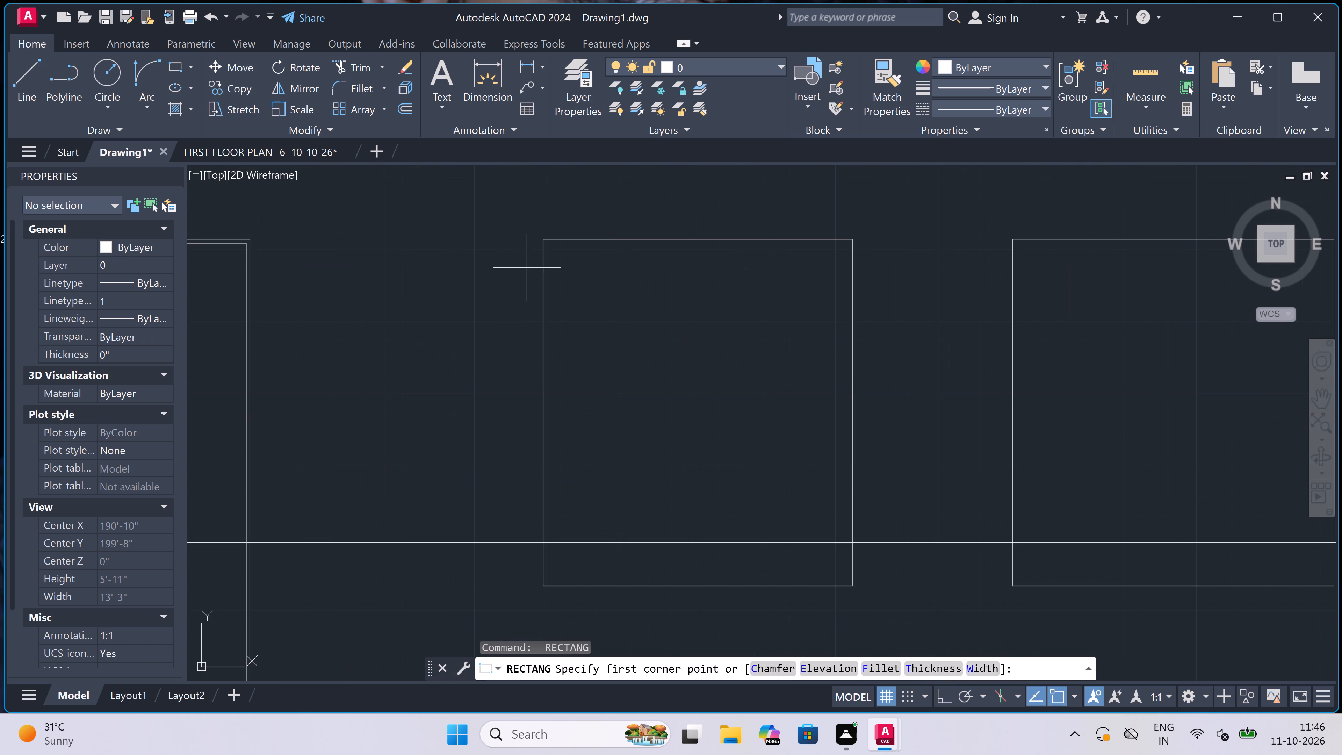
scroll(556, 254, "up", 2)
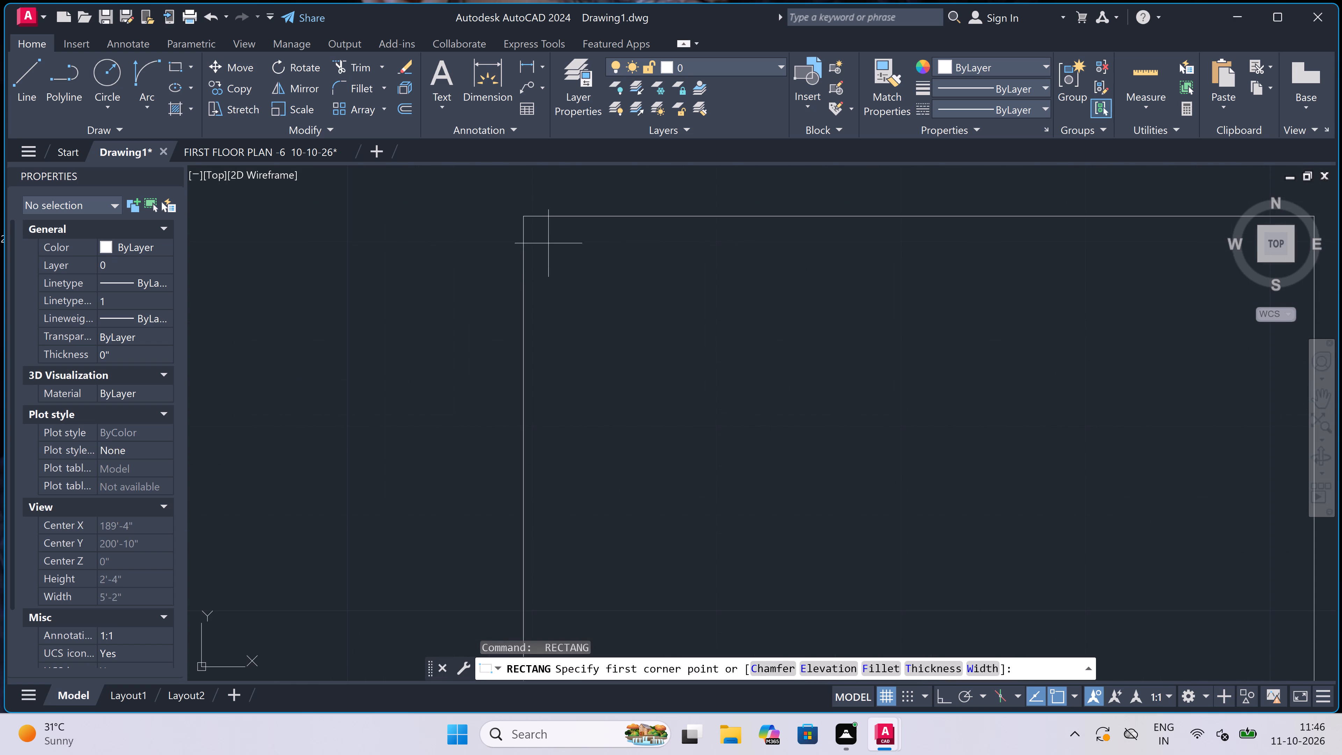
left_click(544, 235)
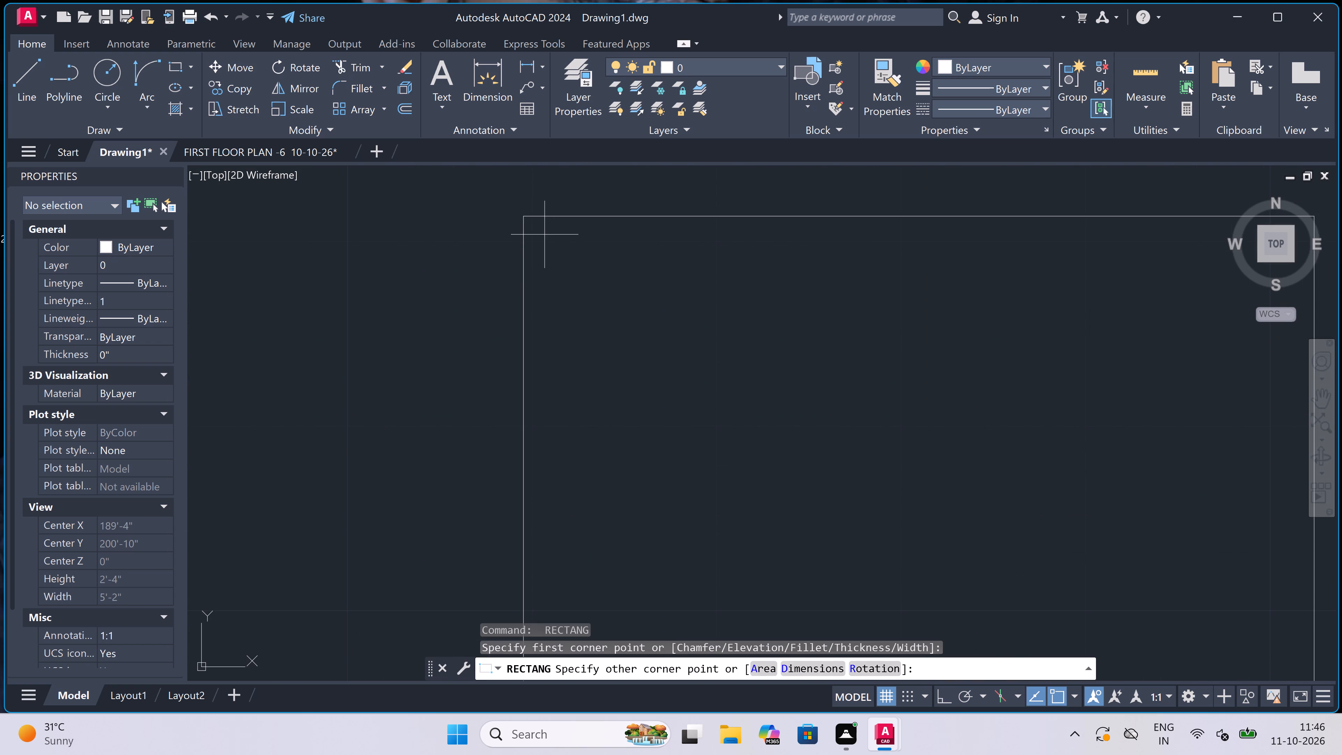
scroll(570, 264, "down", 3)
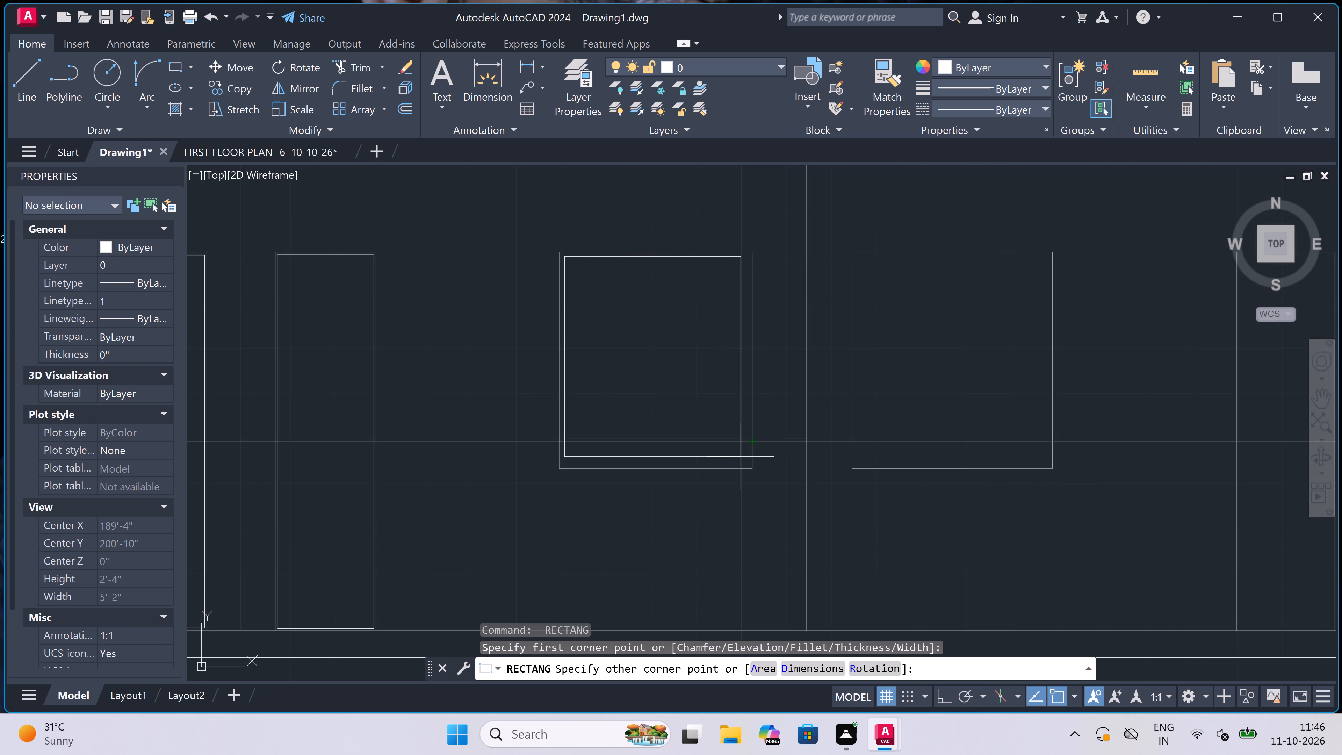
scroll(745, 457, "up", 2)
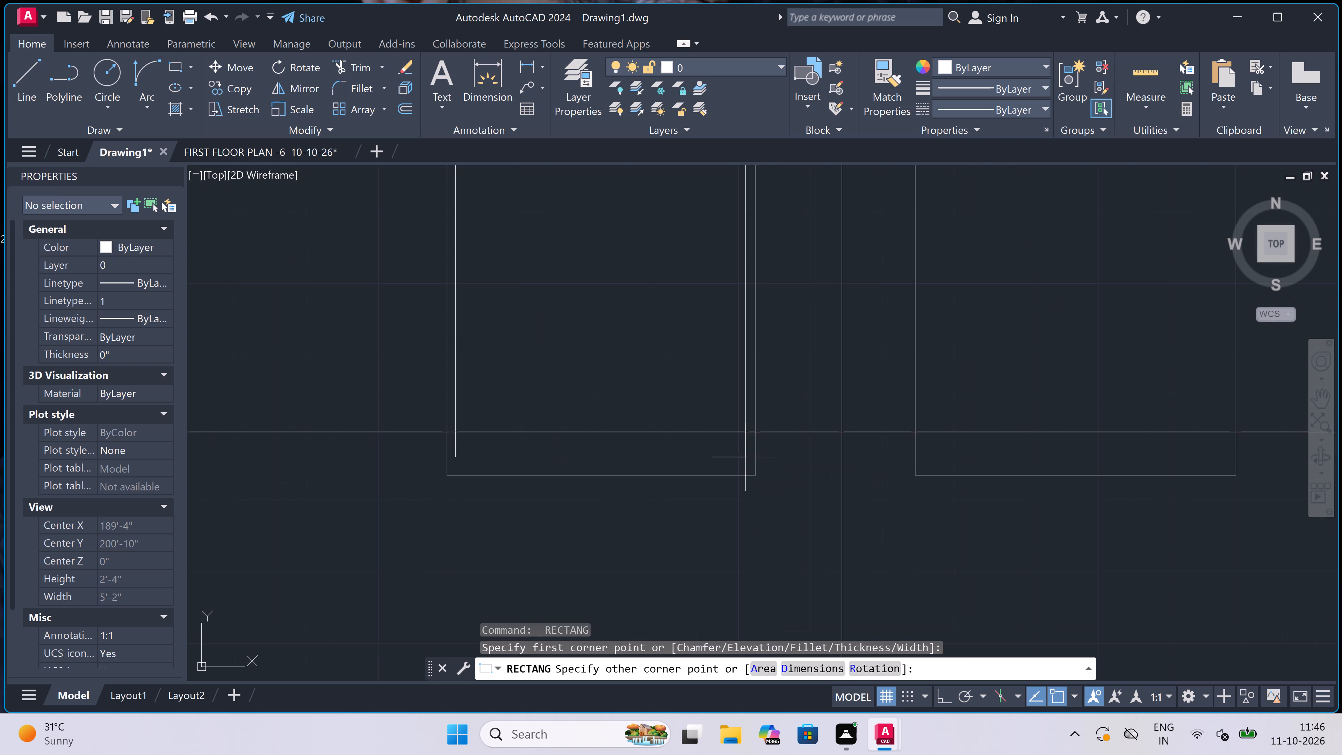
scroll(745, 457, "up", 1)
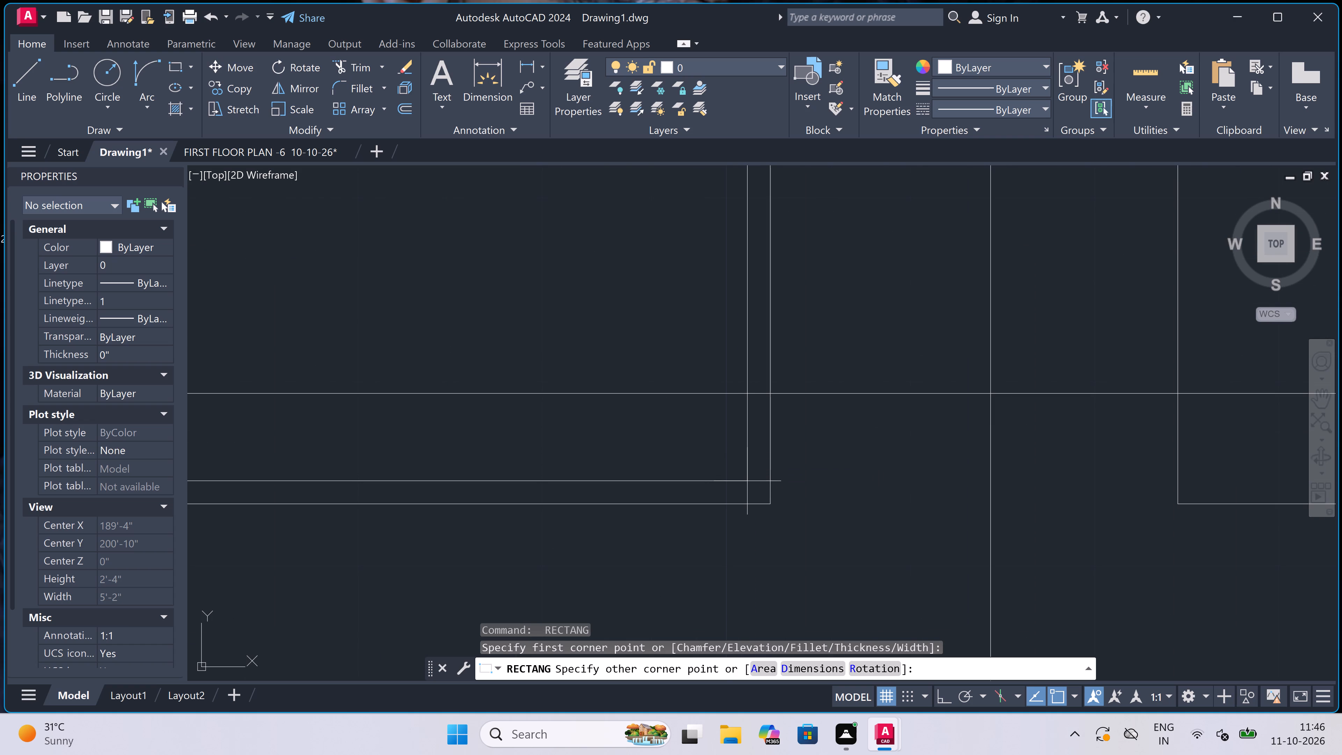
left_click(751, 480)
Draw a vertical centre line in the first window between the inner frame's top and bottom midpoints.
scroll(634, 436, "down", 4)
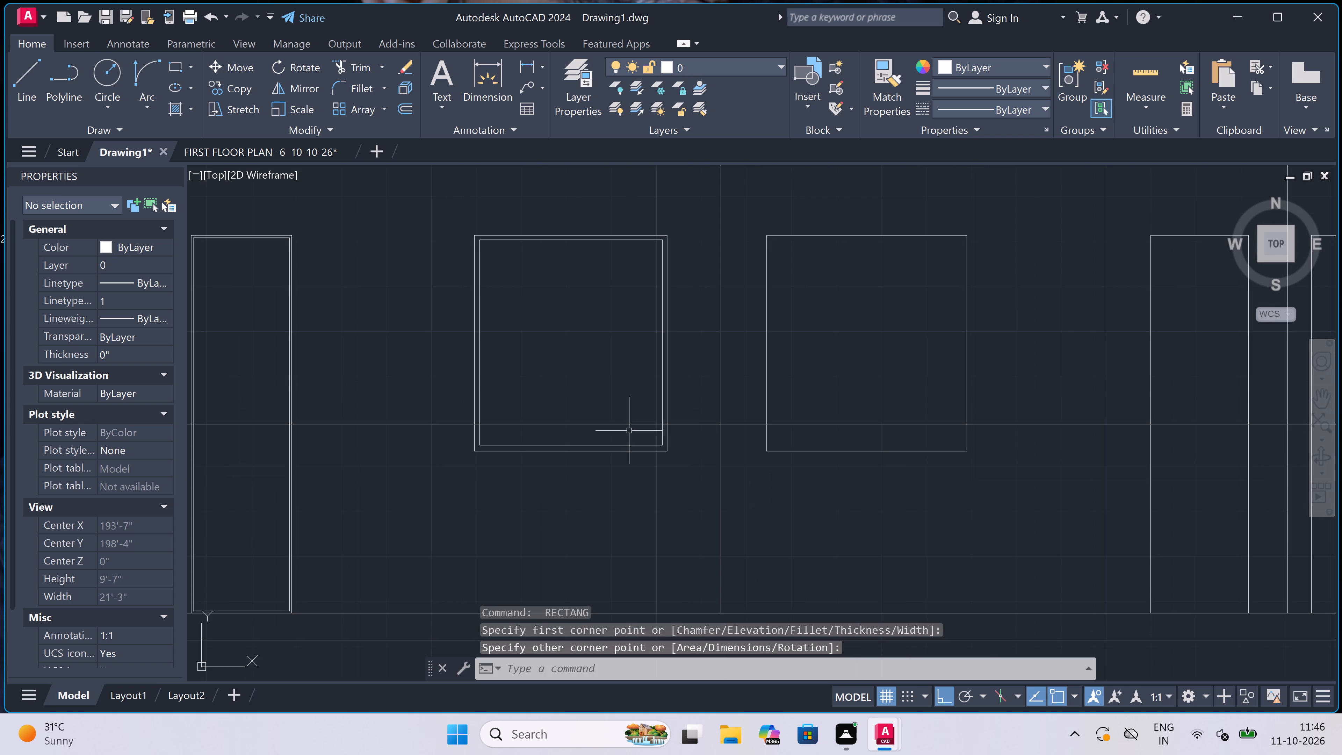
key("l")
key("space")
left_click(575, 236)
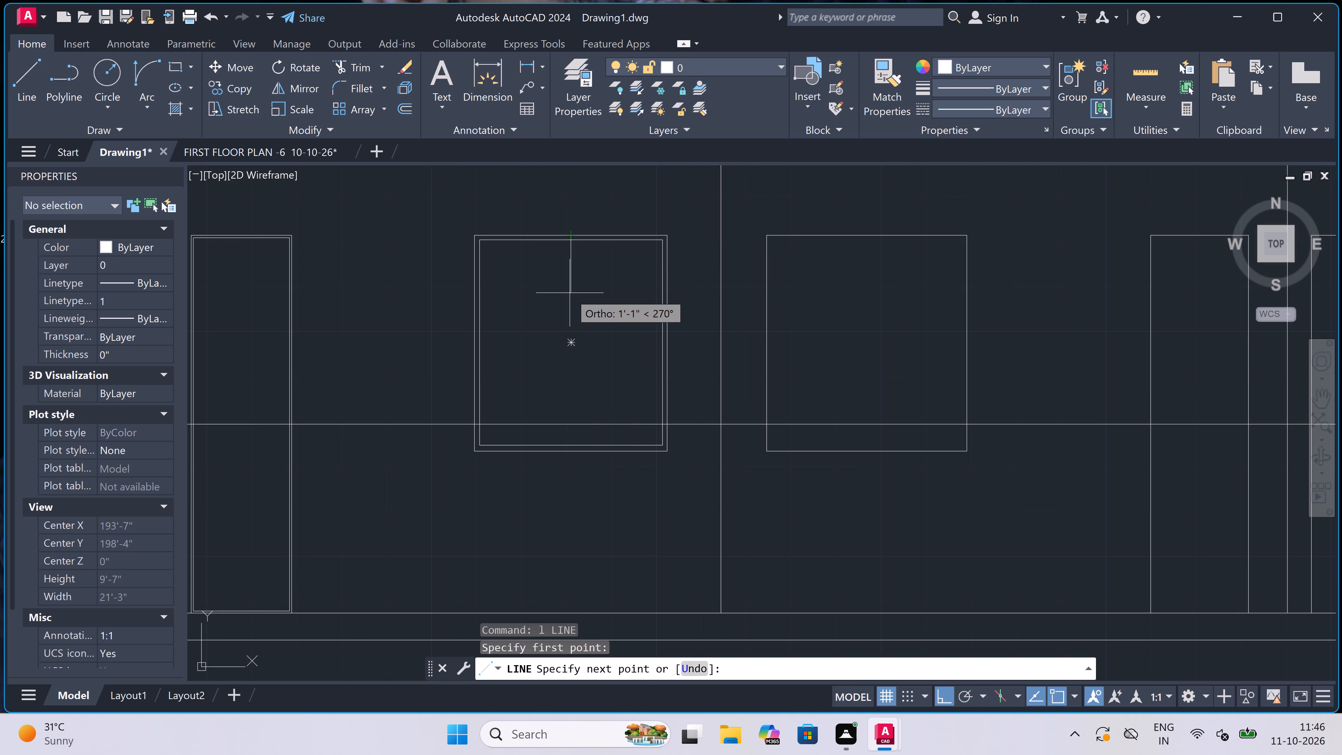
key("Escape")
key("space")
left_click(574, 242)
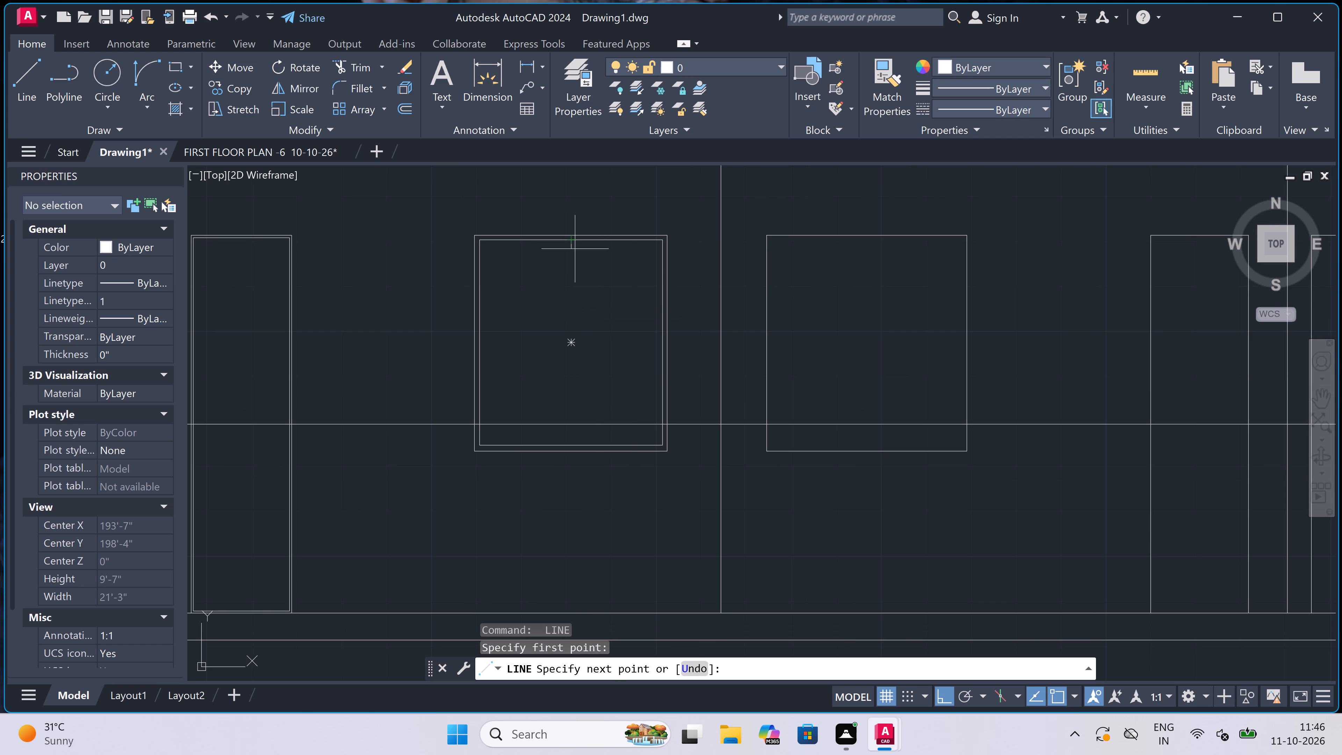
left_click(568, 446)
key("Escape")
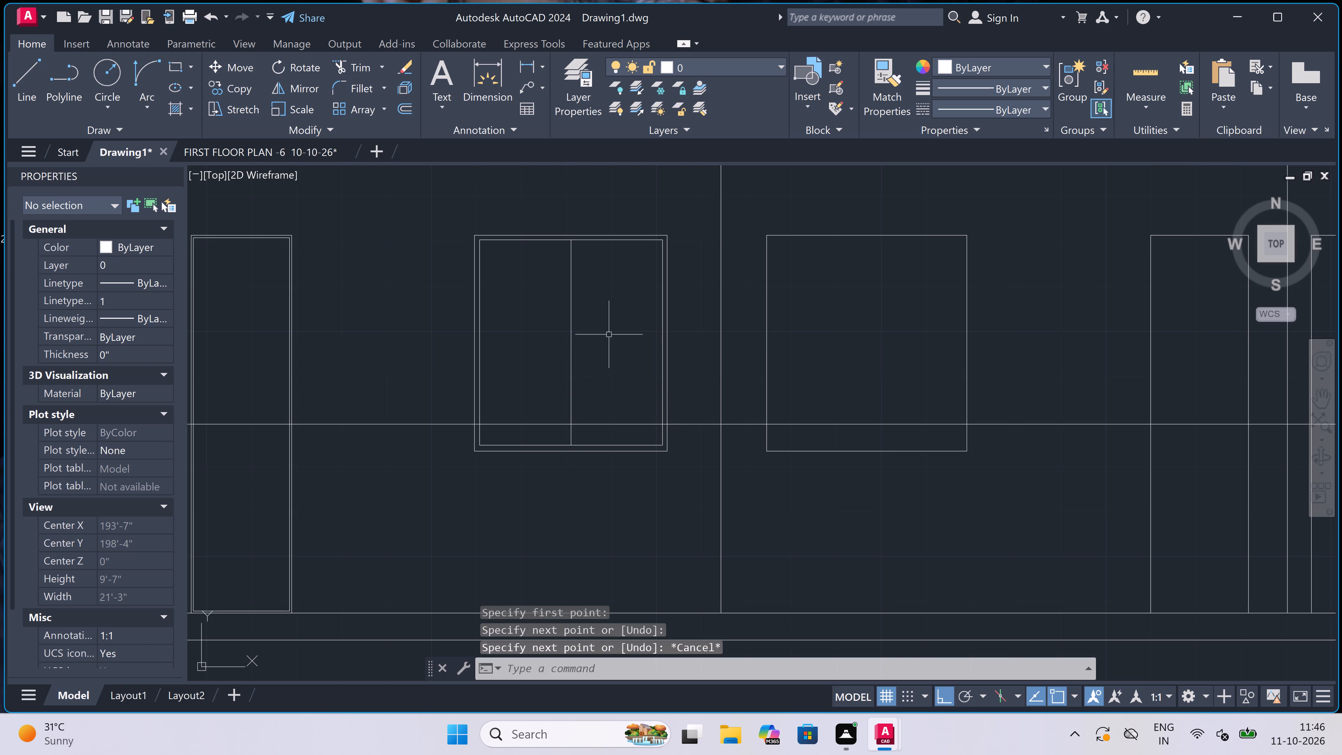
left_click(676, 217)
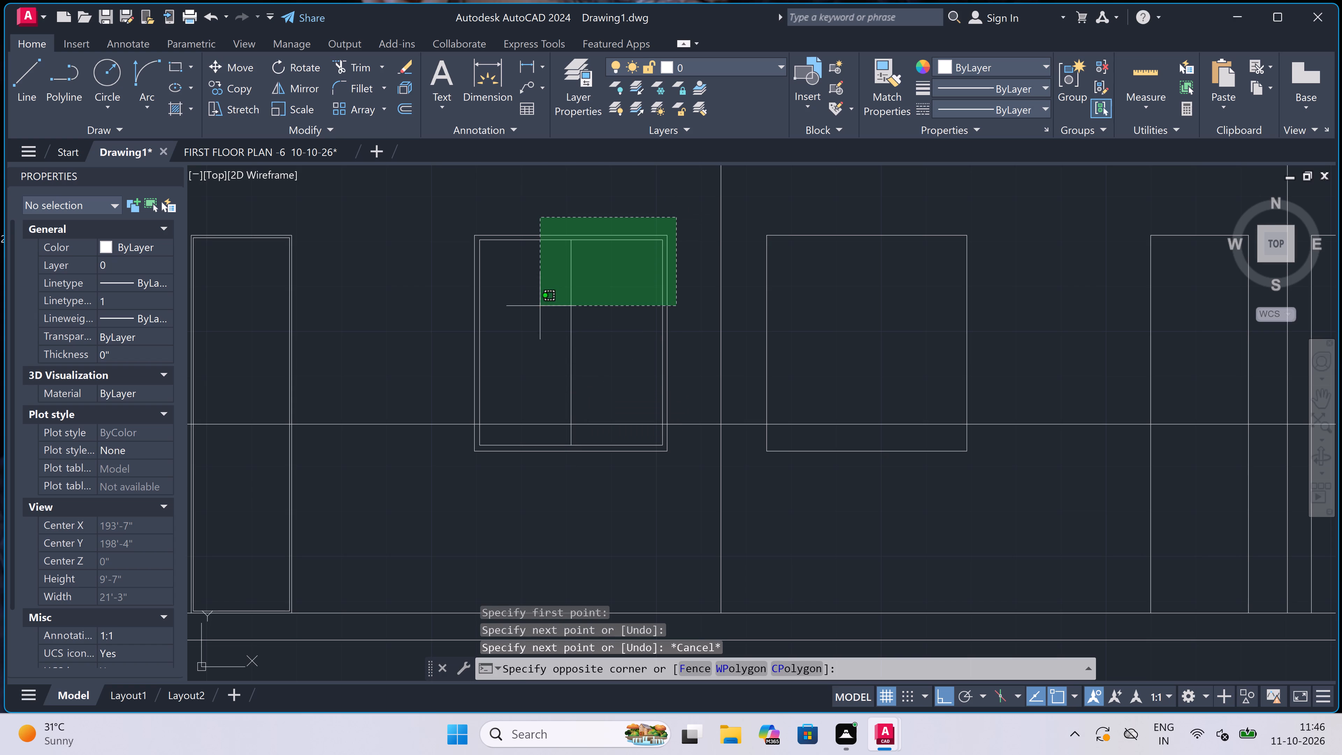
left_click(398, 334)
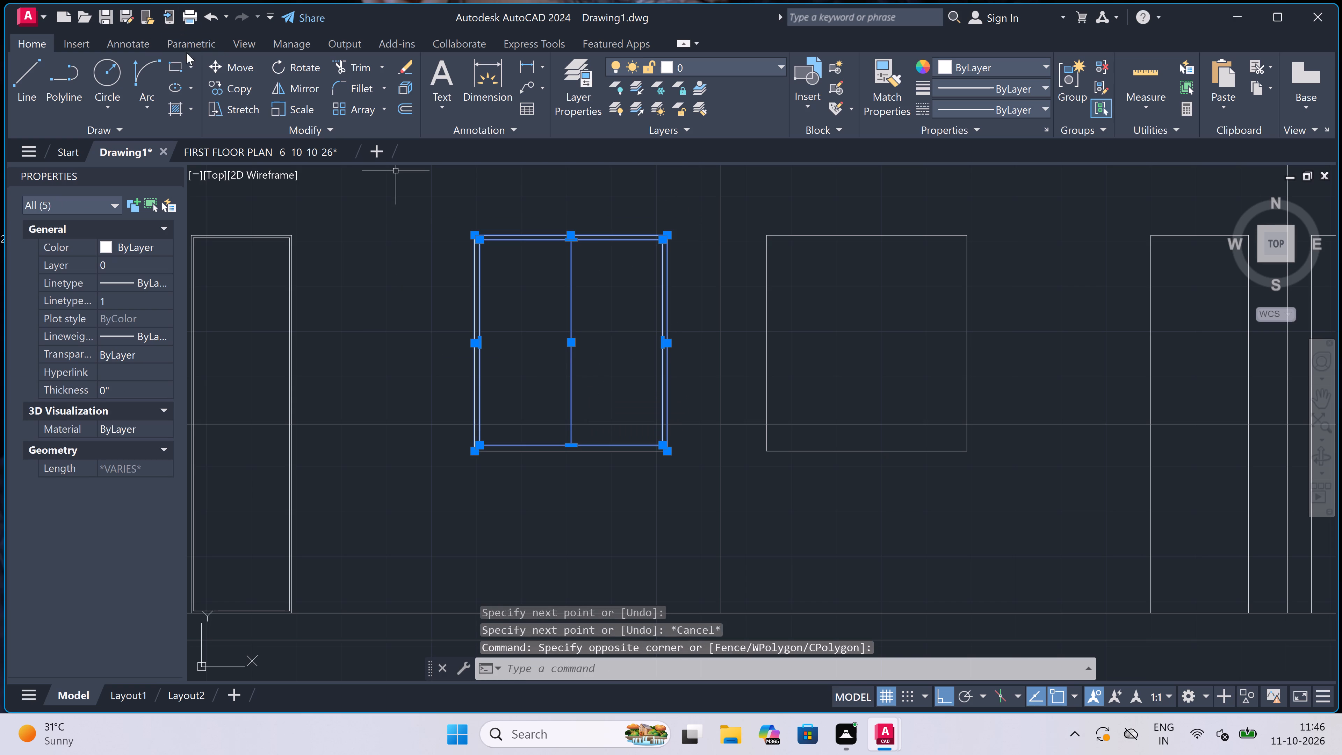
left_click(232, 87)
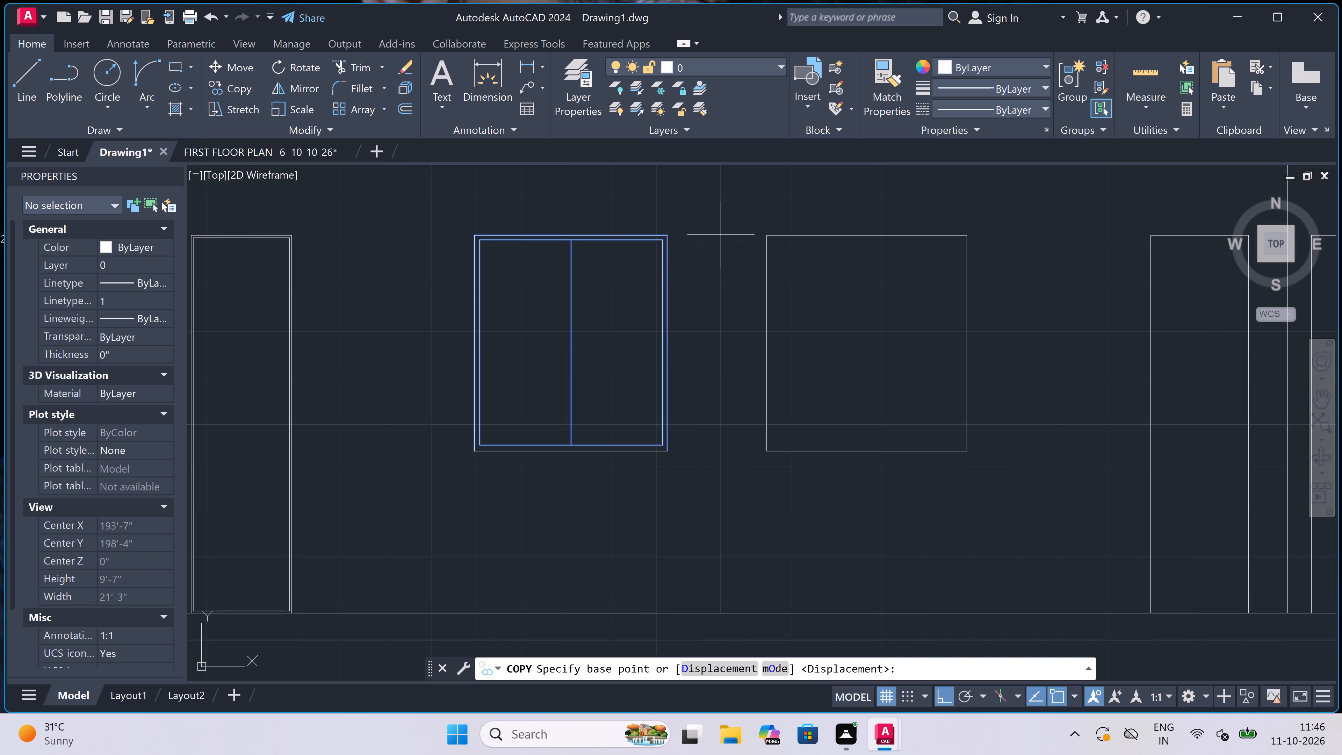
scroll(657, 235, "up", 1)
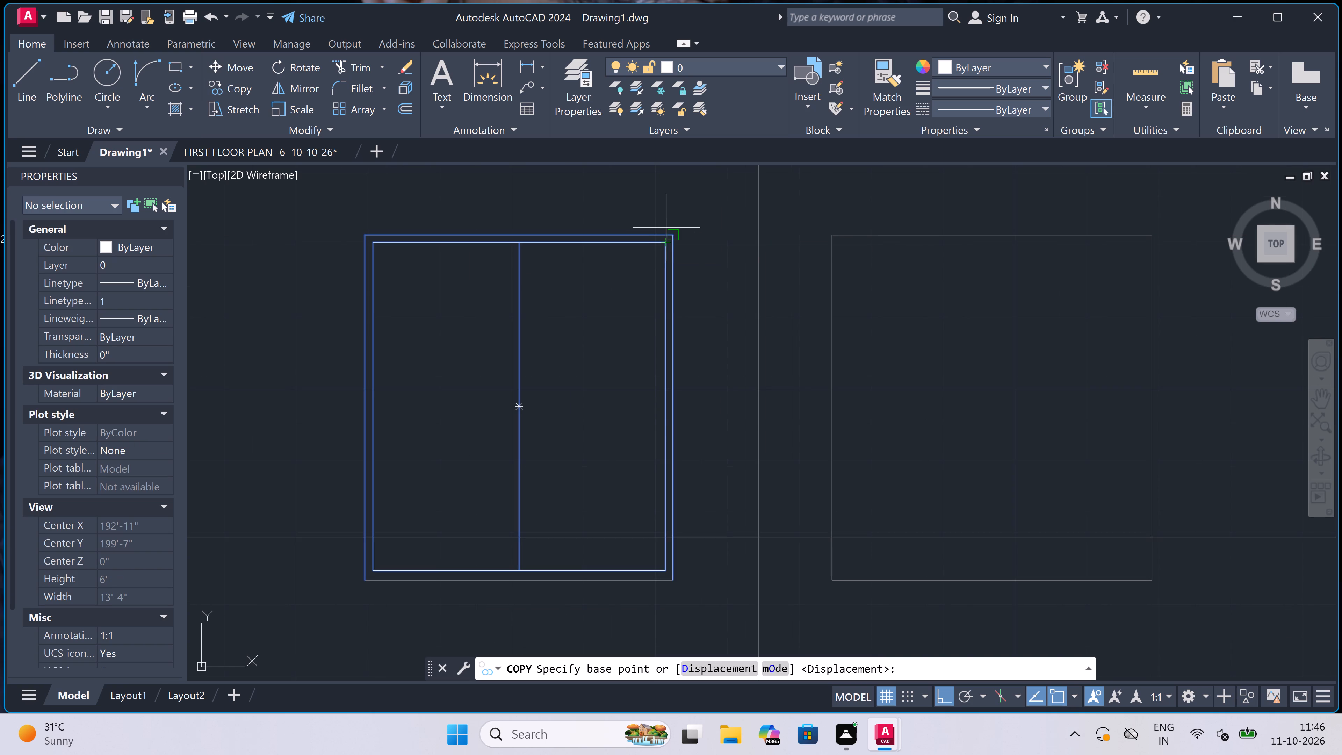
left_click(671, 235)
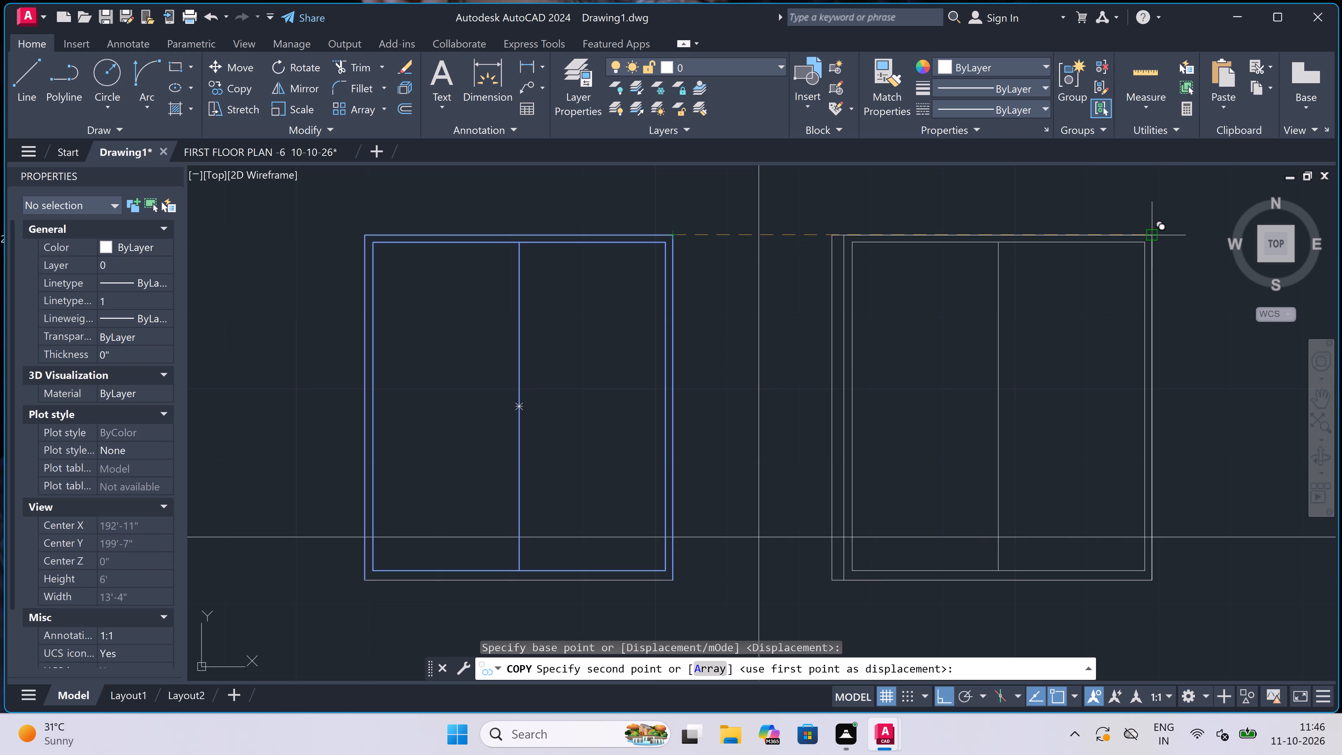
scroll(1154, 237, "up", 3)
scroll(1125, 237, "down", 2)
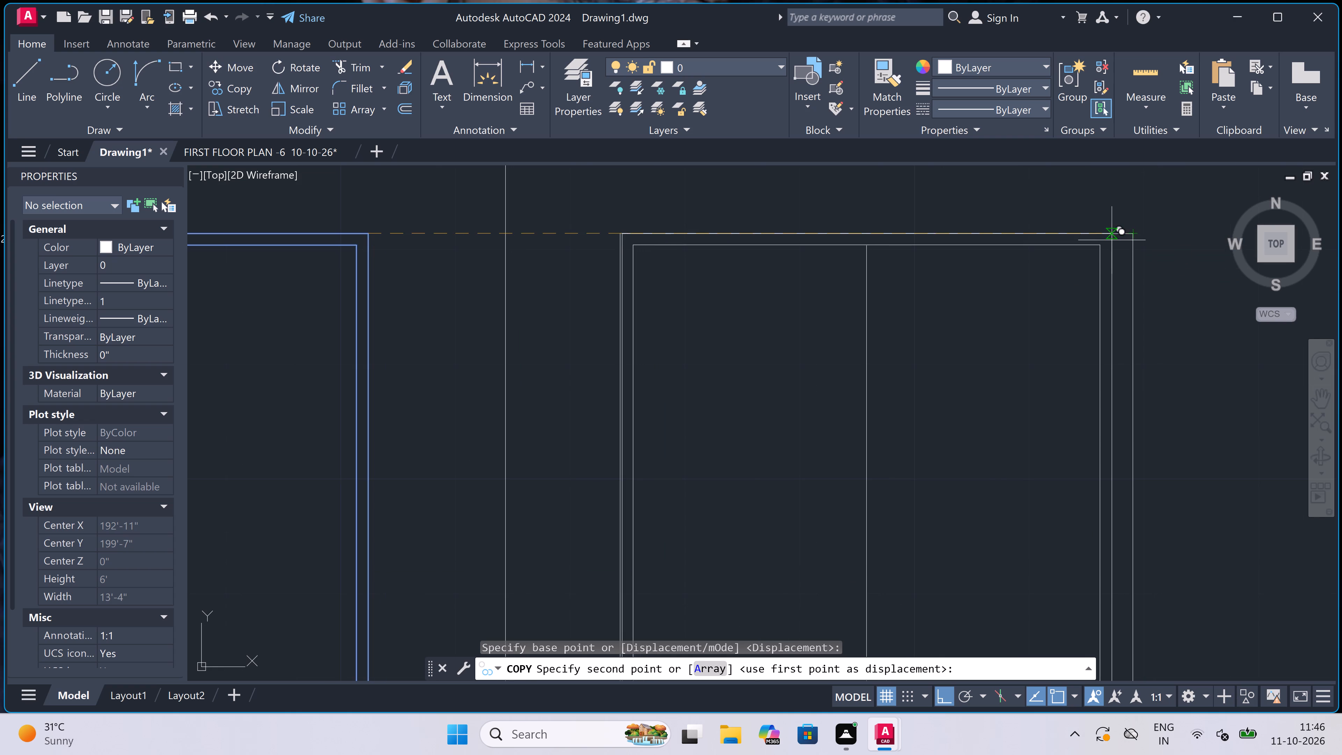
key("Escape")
Draw an inner frame rectangle slightly inset within the outline of the ground storey's second window.
type("rec")
key("space")
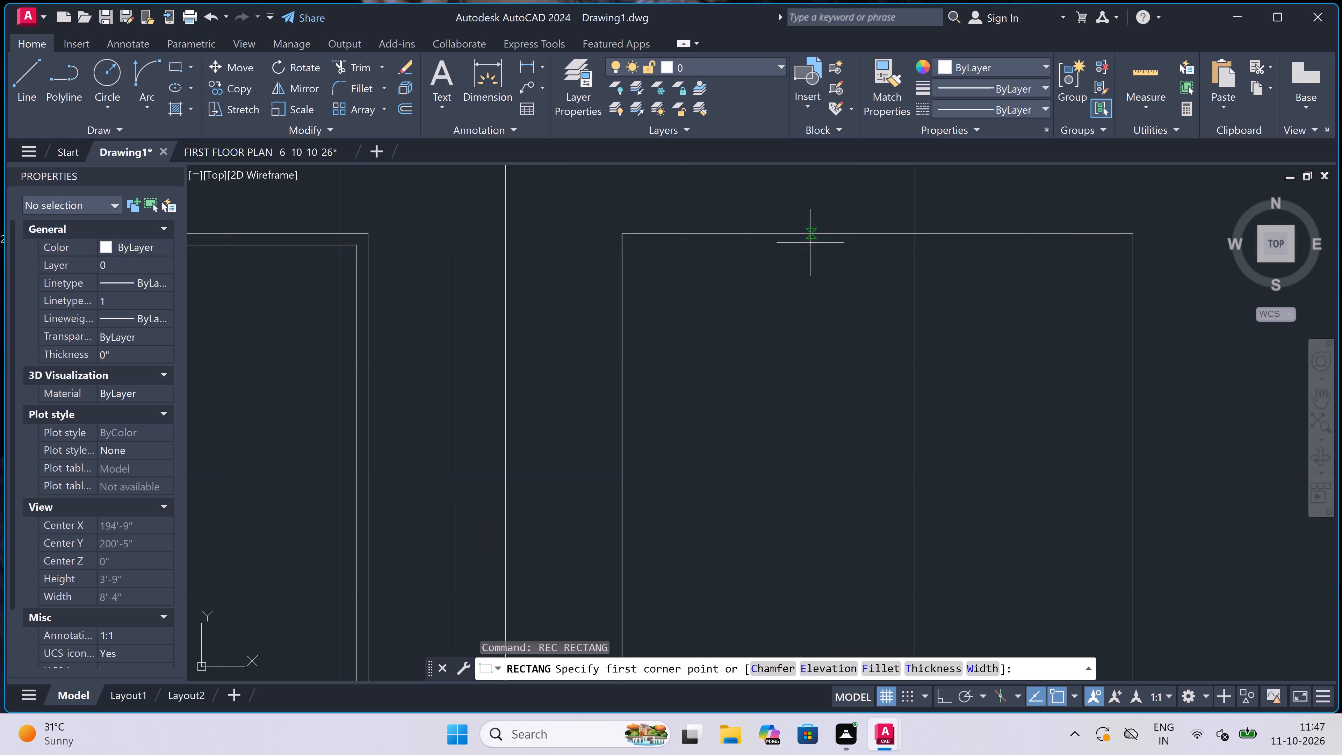
scroll(642, 255, "up", 1)
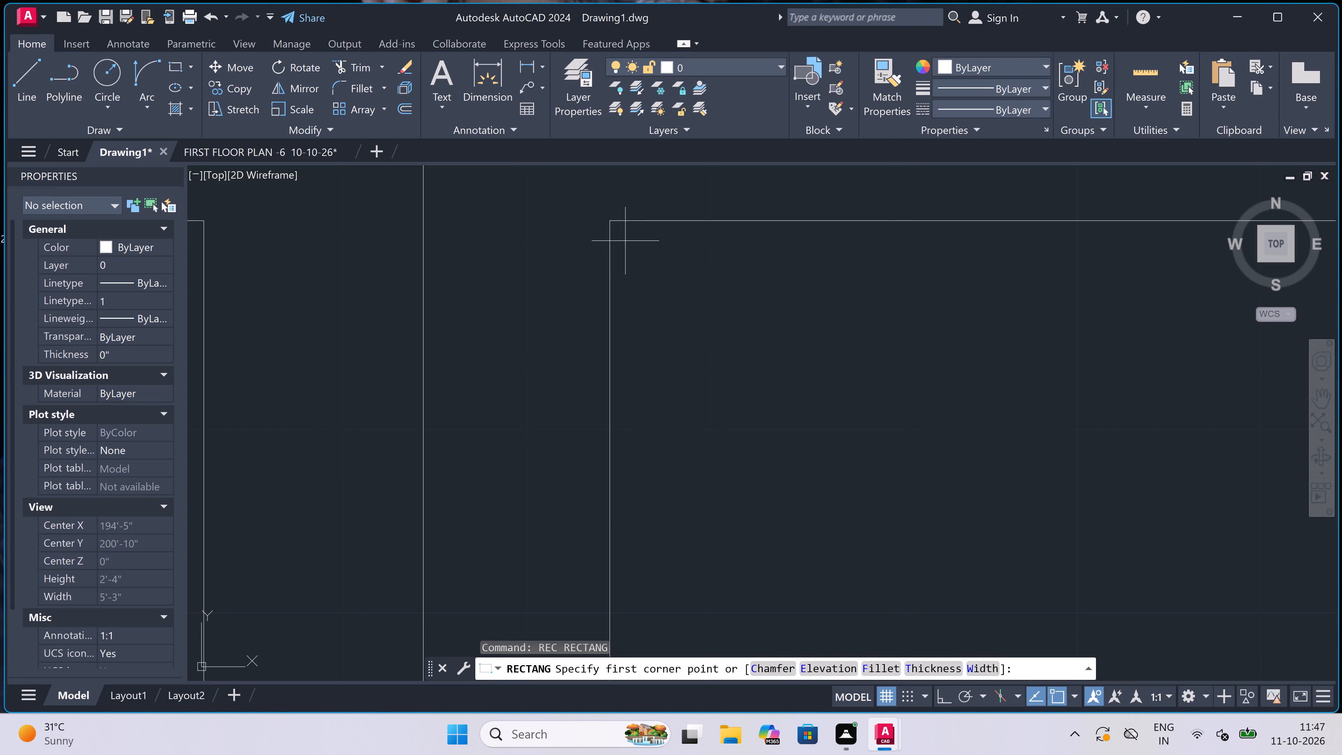
left_click(630, 241)
scroll(641, 265, "down", 4)
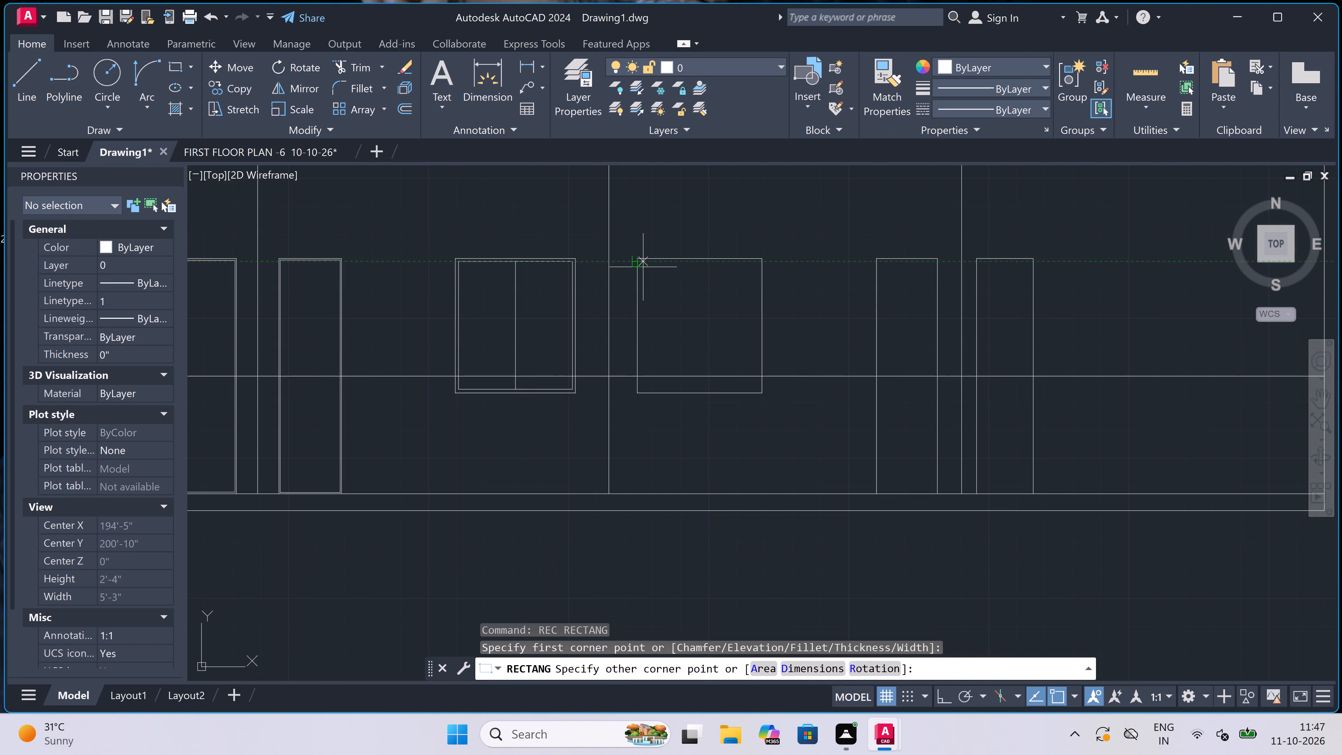
scroll(710, 337, "up", 1)
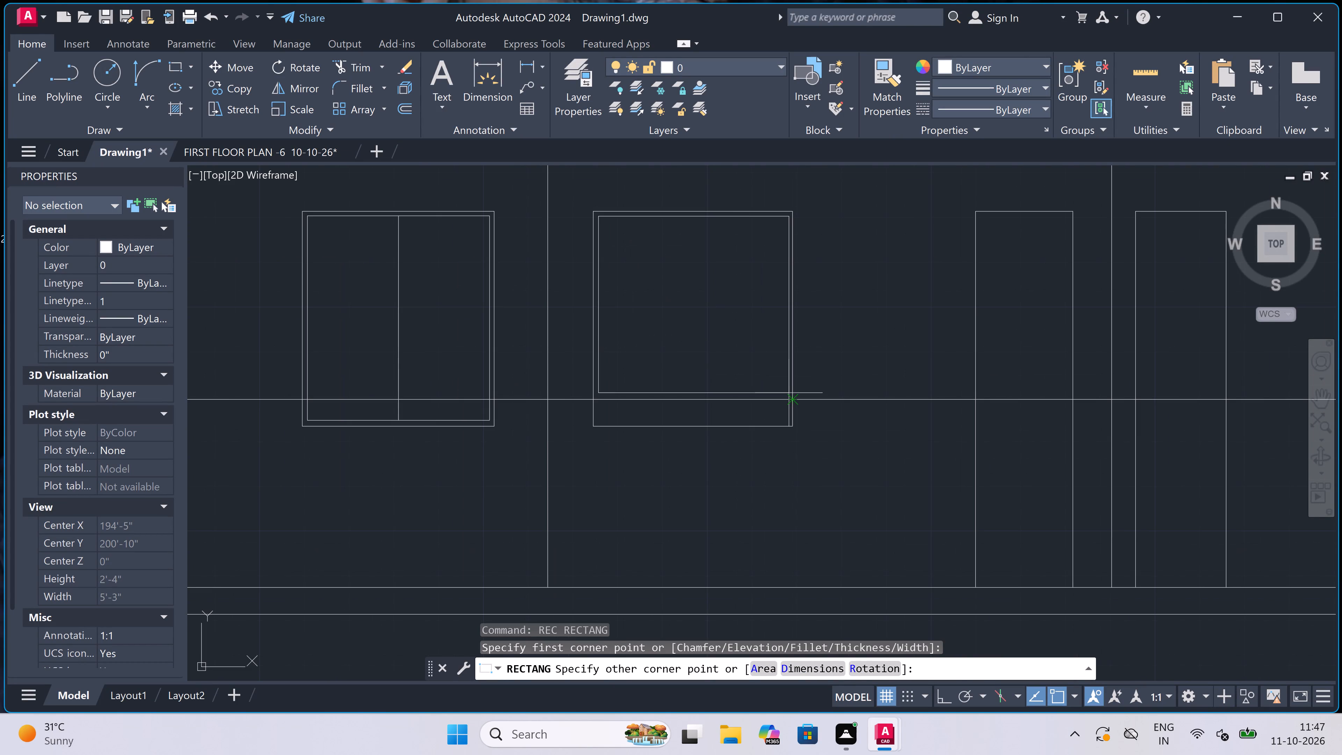
scroll(789, 393, "up", 1)
scroll(786, 424, "down", 1)
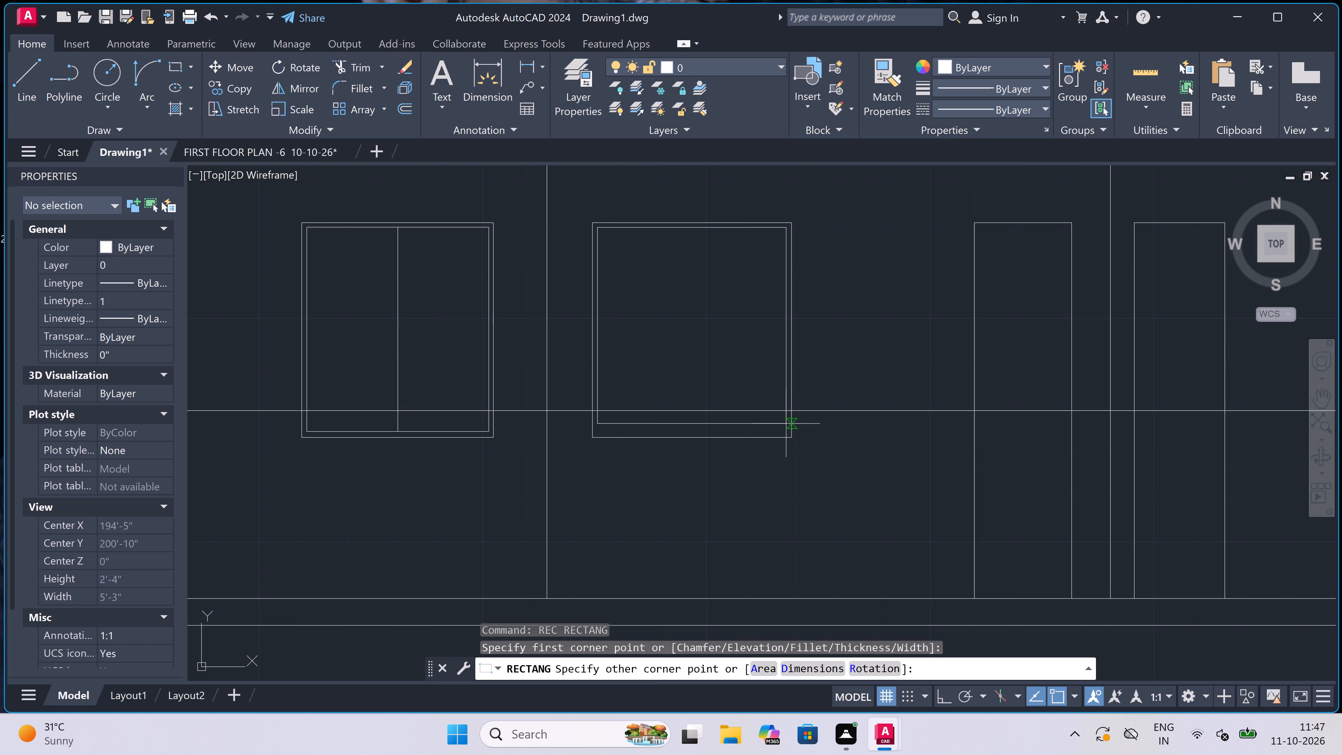
scroll(787, 427, "up", 2)
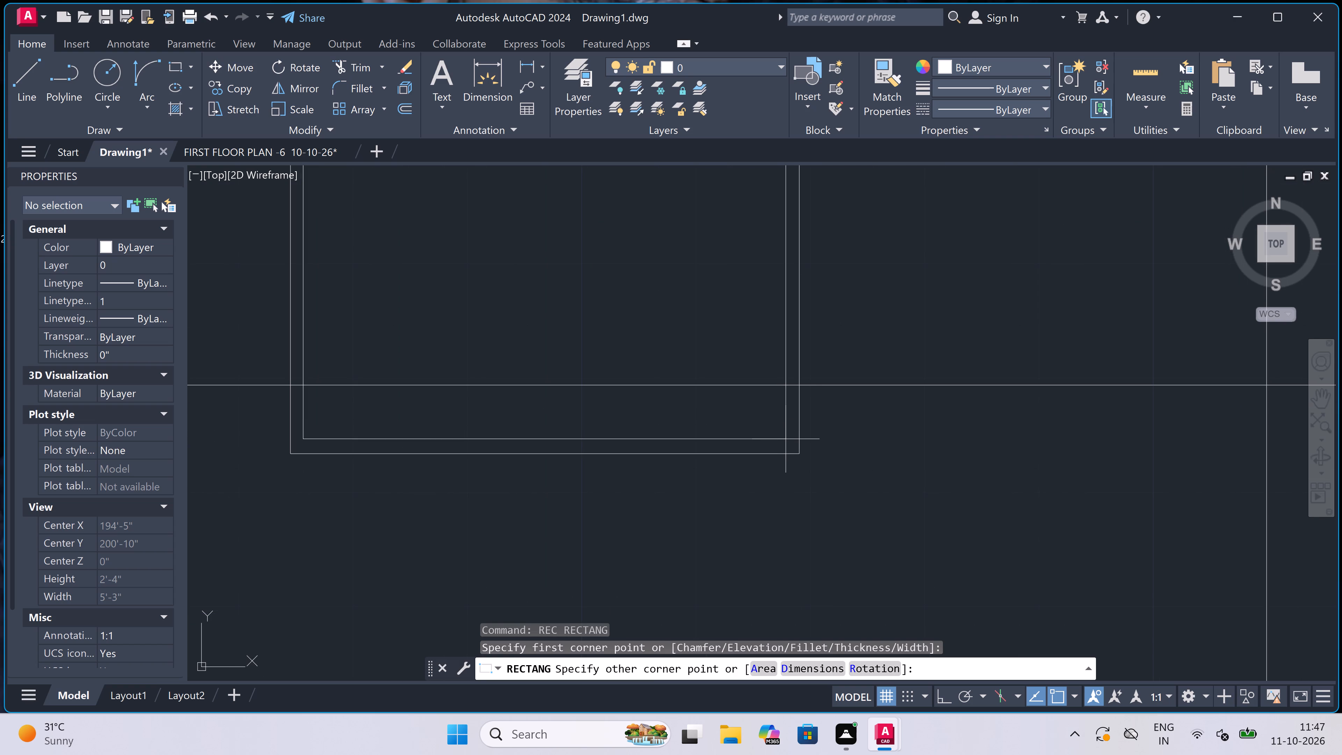
left_click(786, 439)
Draw a vertical centre line in the second window between the inner frame's top and bottom midpoints.
scroll(779, 439, "down", 2)
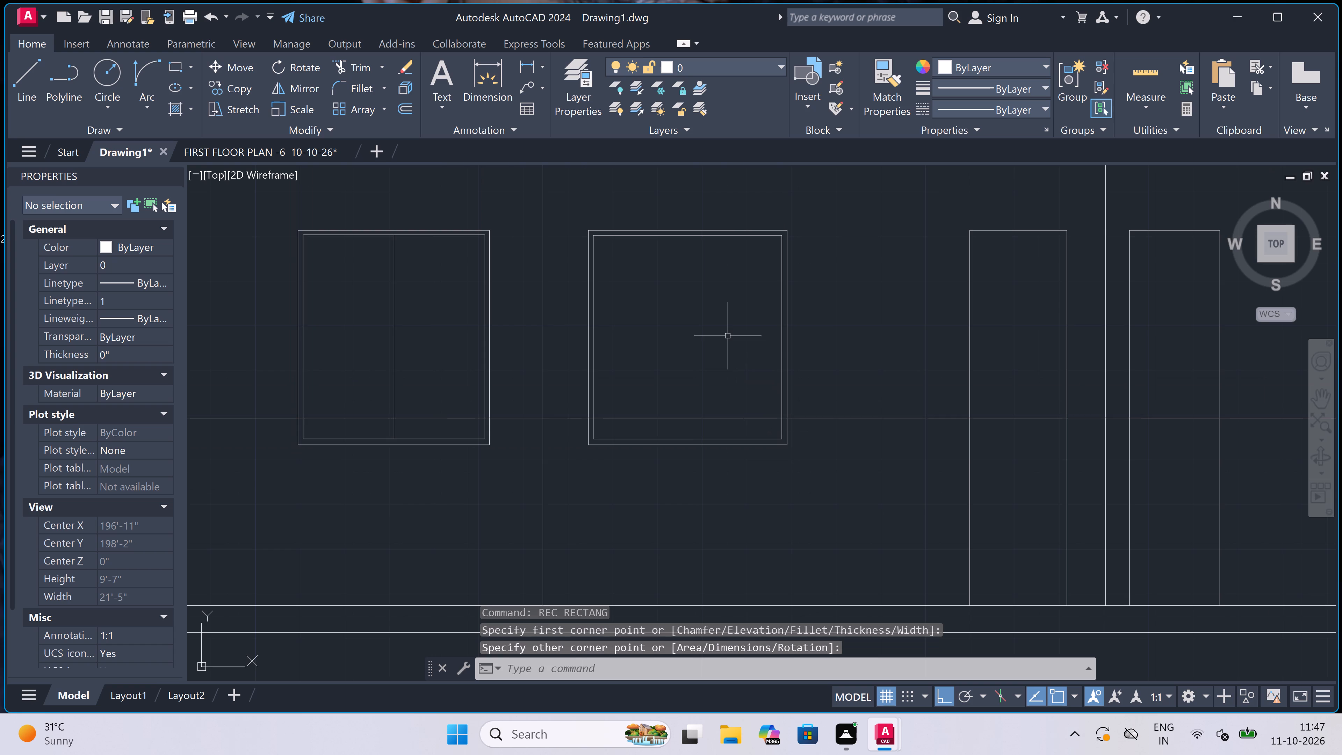
key("l")
key("space")
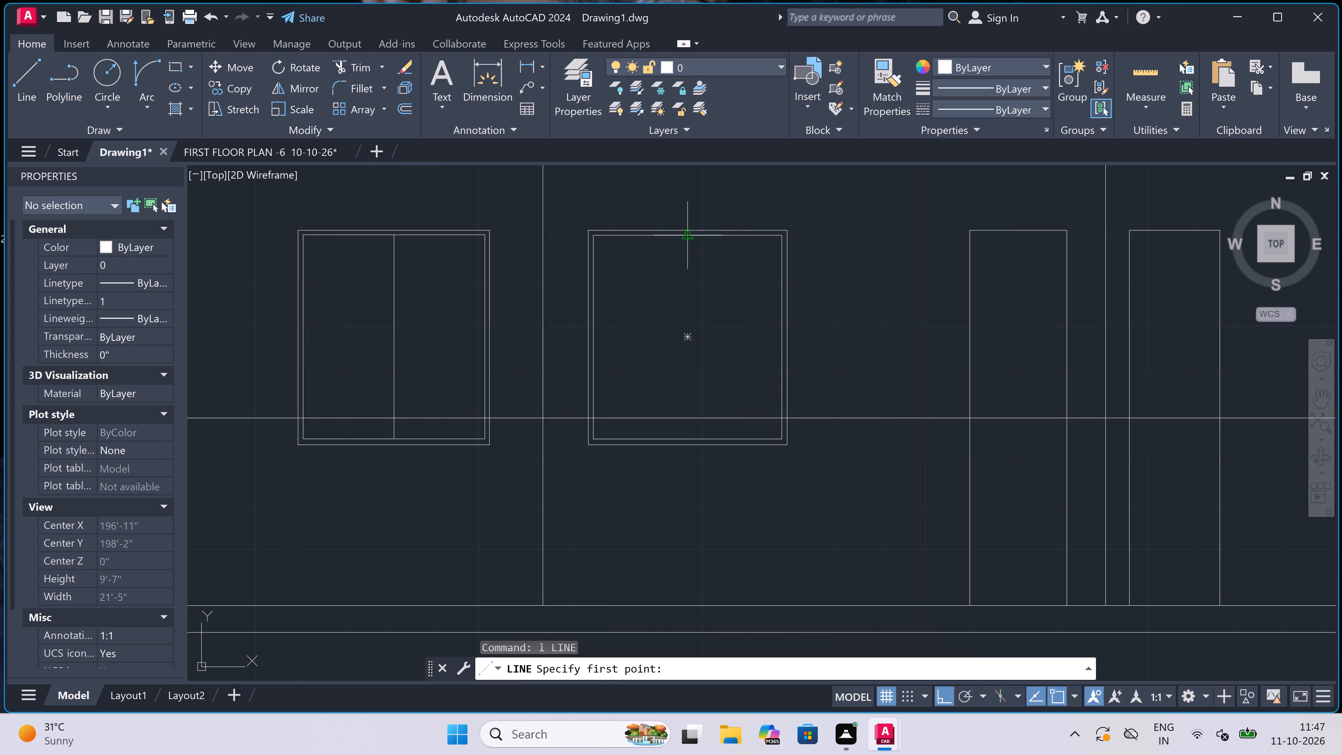
left_click_drag(681, 236, 681, 243)
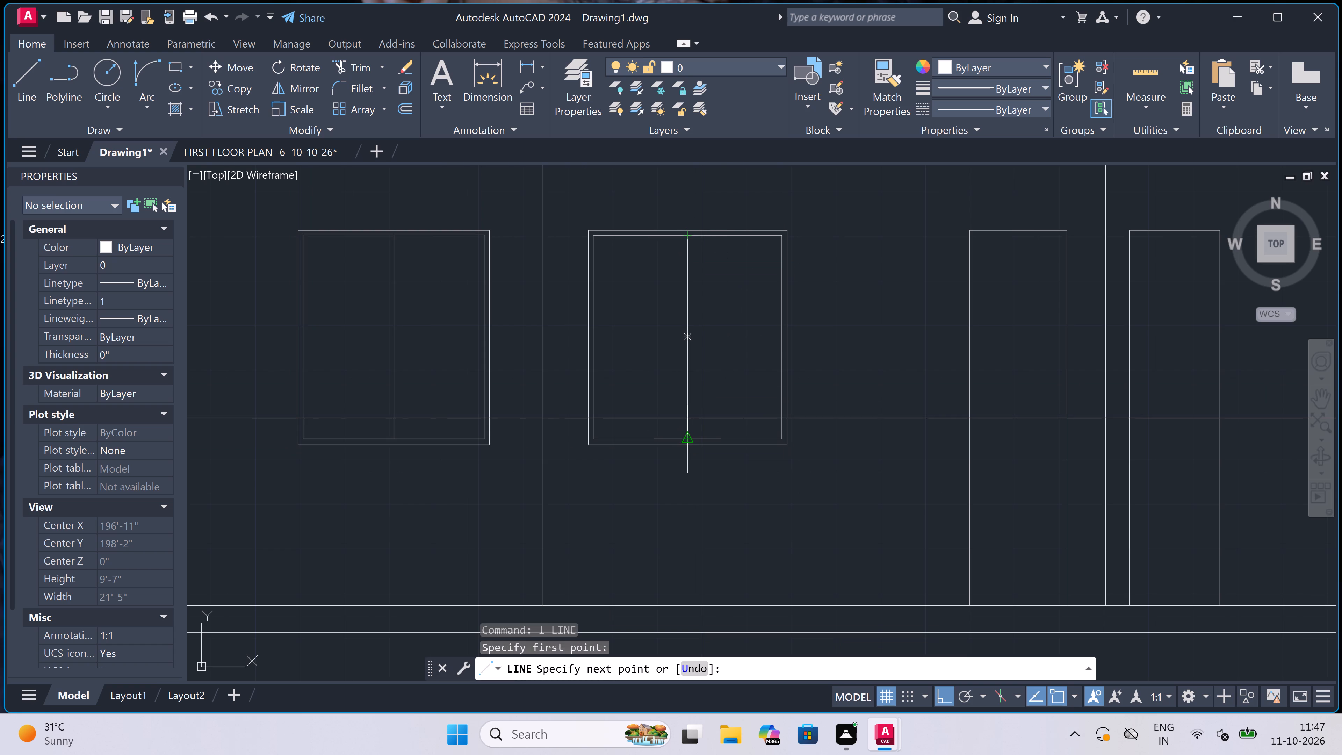
left_click(688, 438)
key("Escape")
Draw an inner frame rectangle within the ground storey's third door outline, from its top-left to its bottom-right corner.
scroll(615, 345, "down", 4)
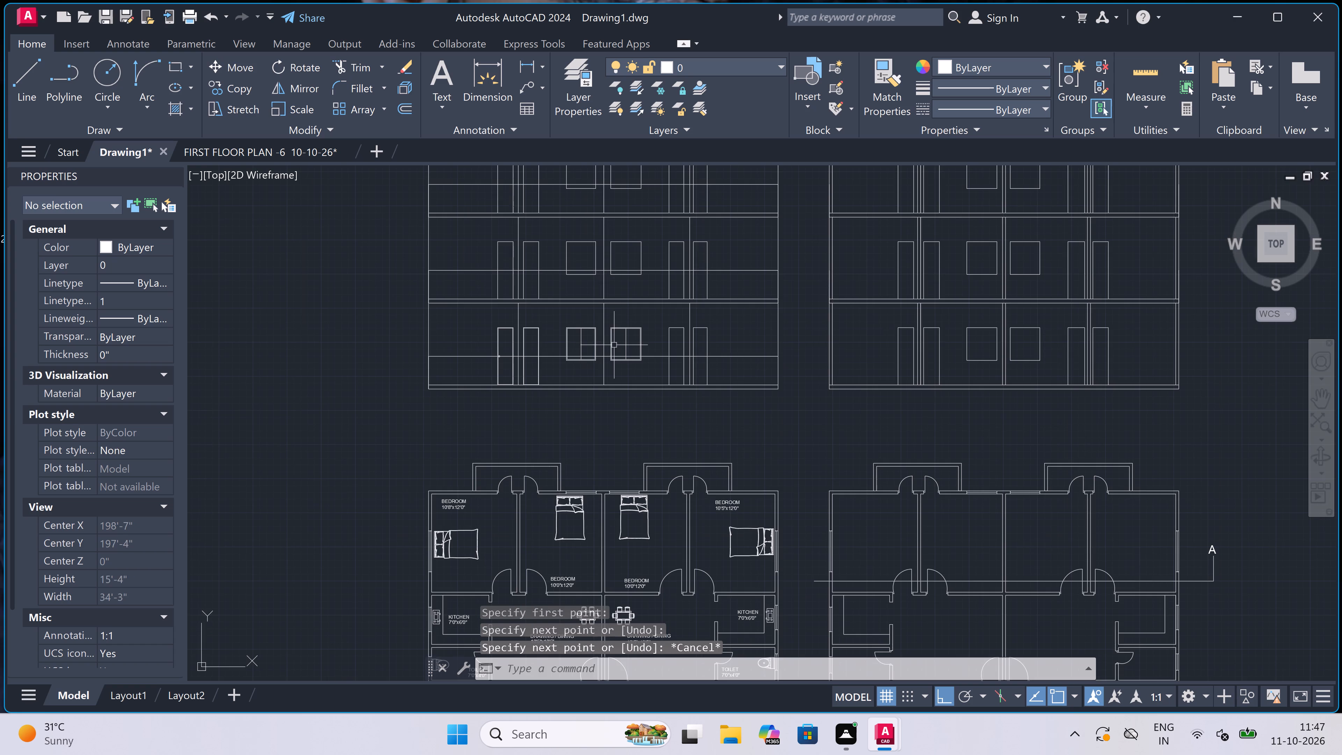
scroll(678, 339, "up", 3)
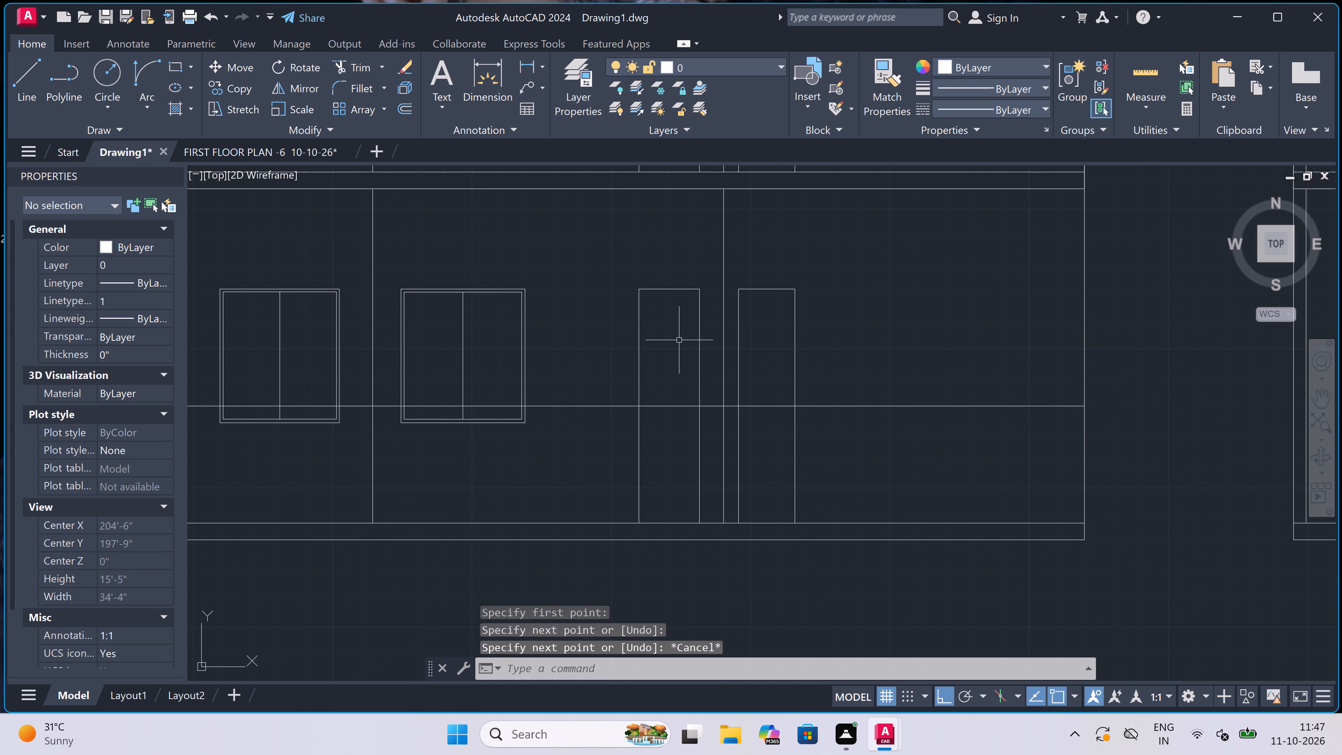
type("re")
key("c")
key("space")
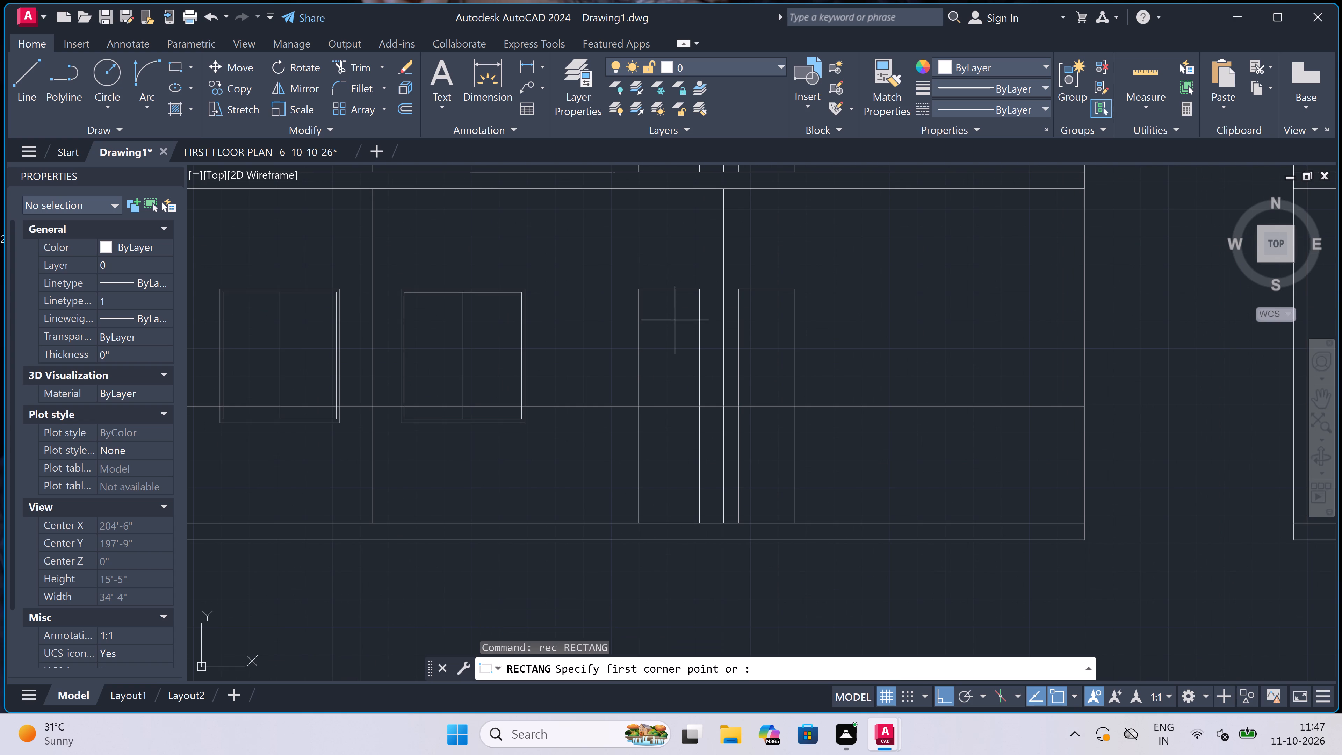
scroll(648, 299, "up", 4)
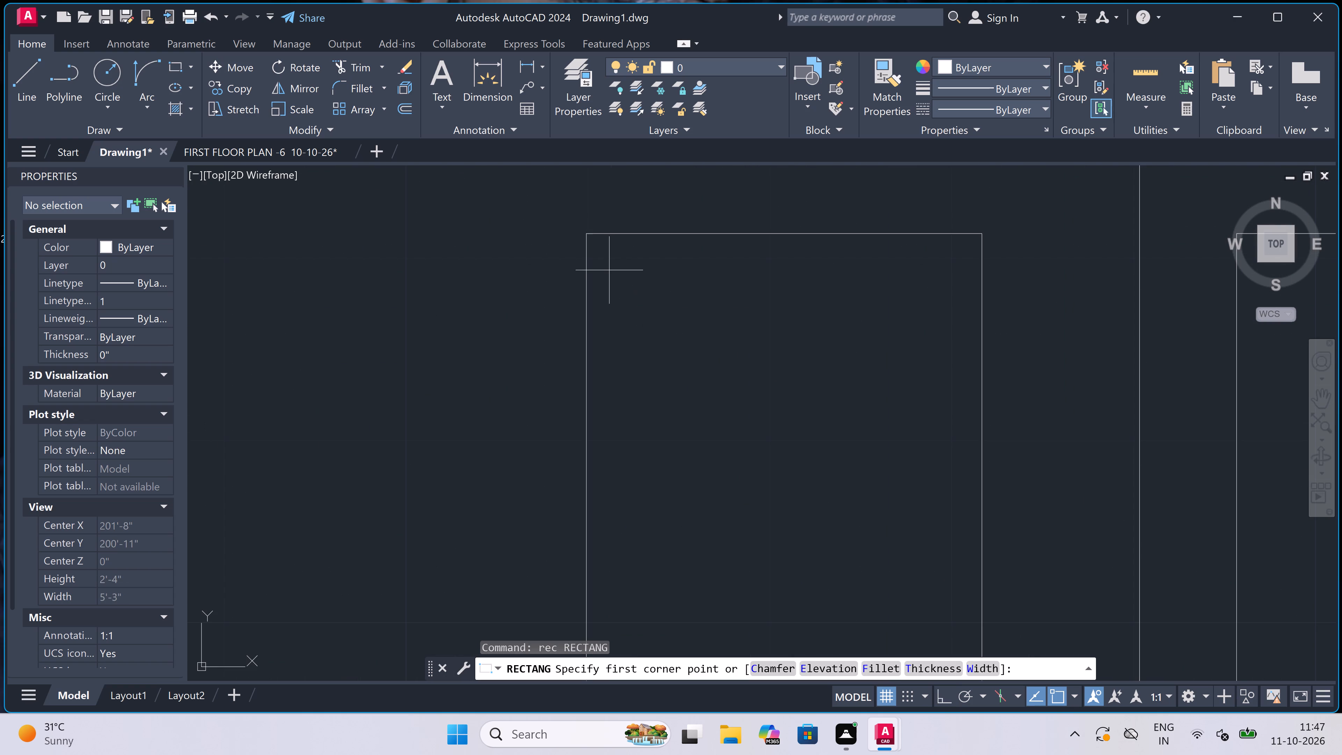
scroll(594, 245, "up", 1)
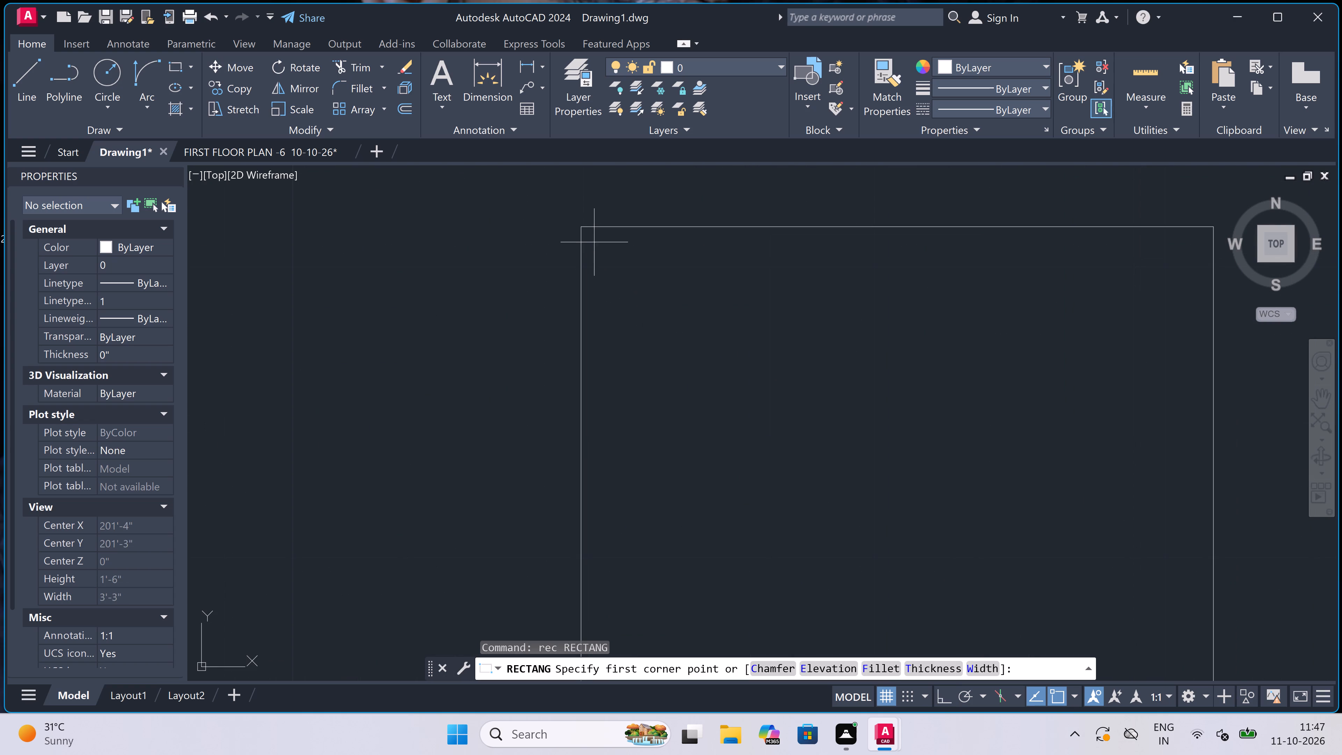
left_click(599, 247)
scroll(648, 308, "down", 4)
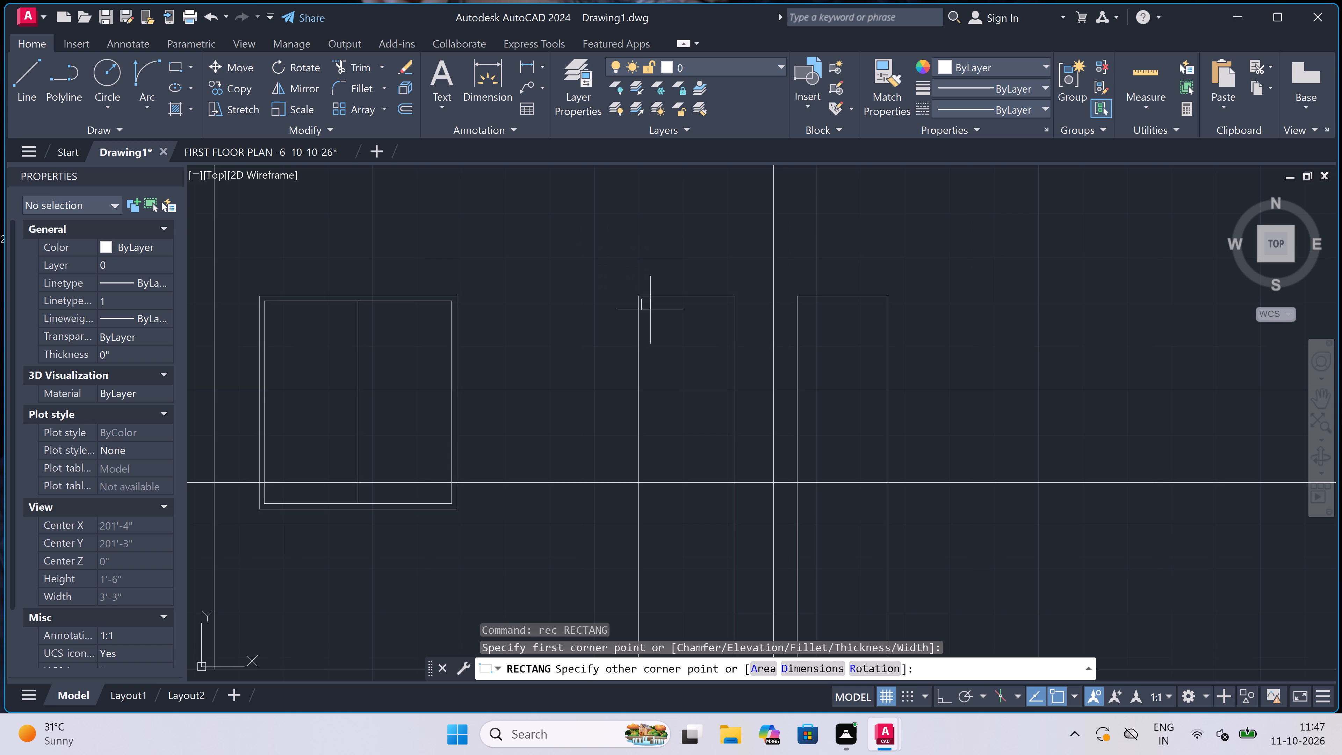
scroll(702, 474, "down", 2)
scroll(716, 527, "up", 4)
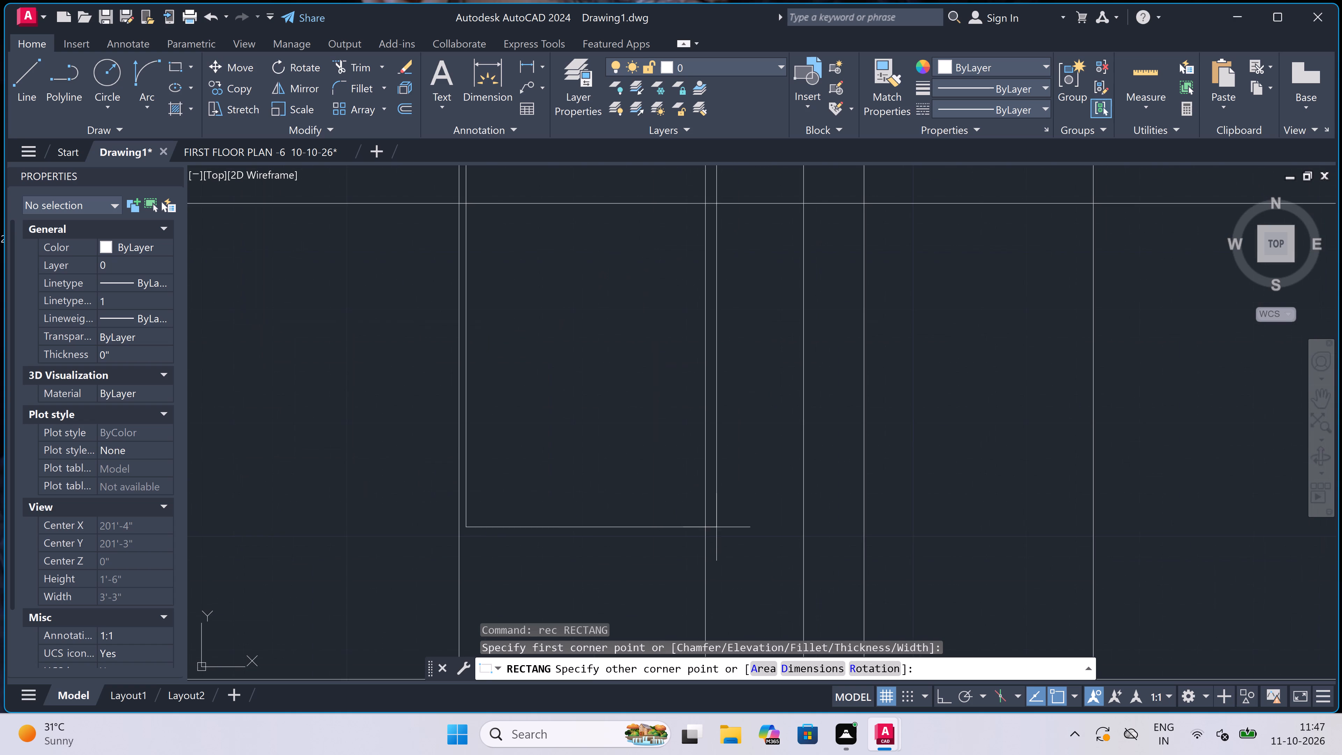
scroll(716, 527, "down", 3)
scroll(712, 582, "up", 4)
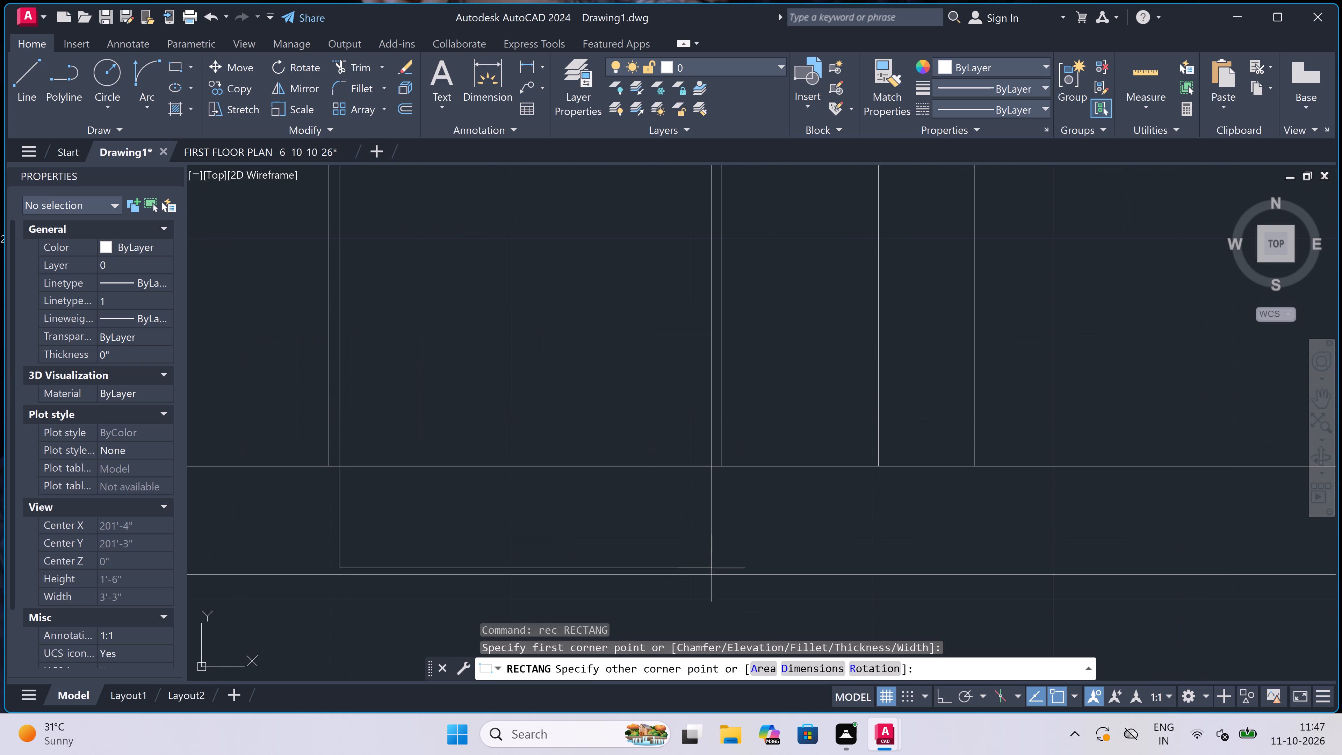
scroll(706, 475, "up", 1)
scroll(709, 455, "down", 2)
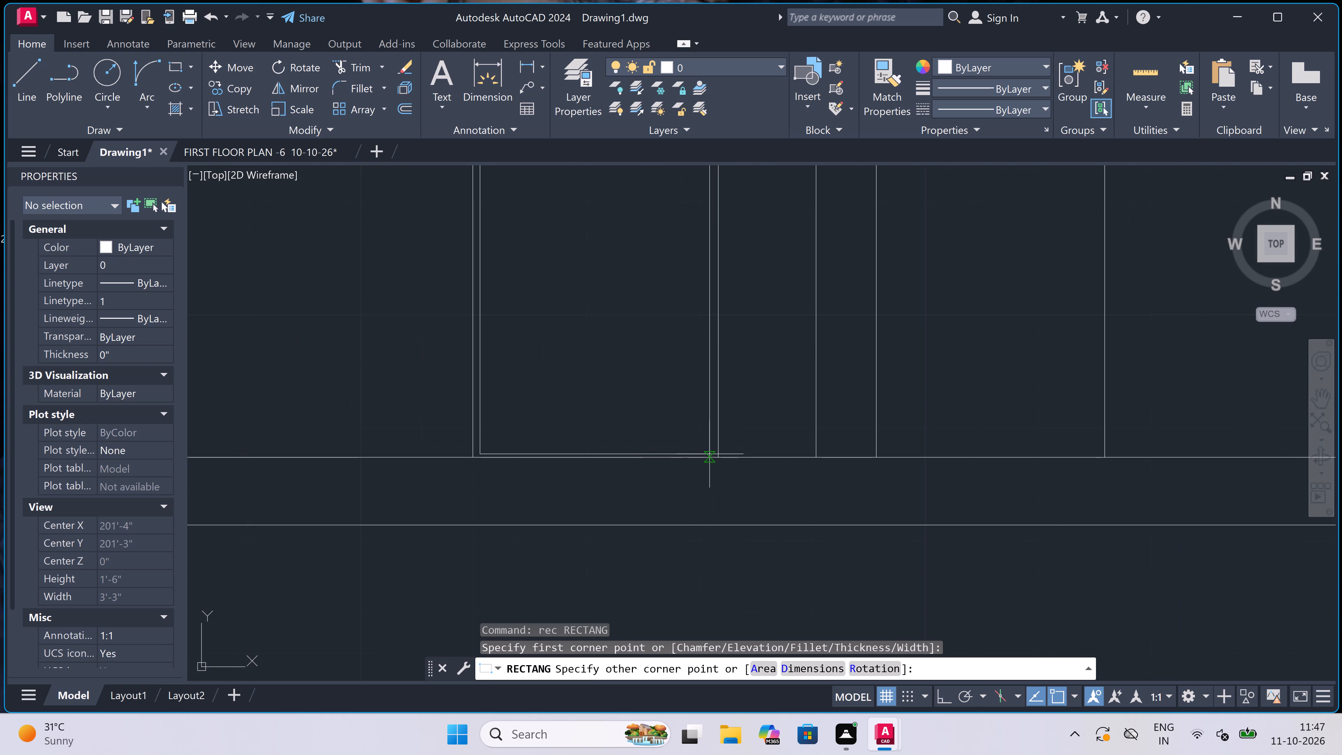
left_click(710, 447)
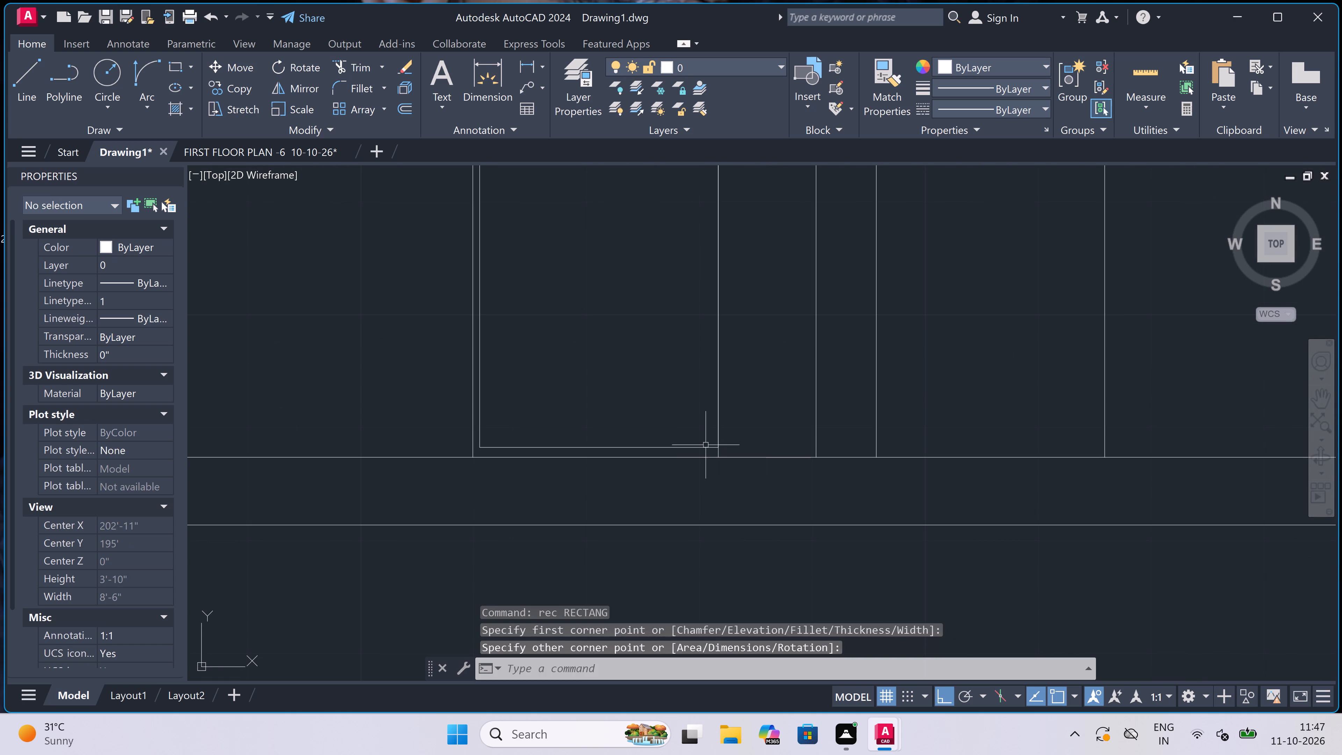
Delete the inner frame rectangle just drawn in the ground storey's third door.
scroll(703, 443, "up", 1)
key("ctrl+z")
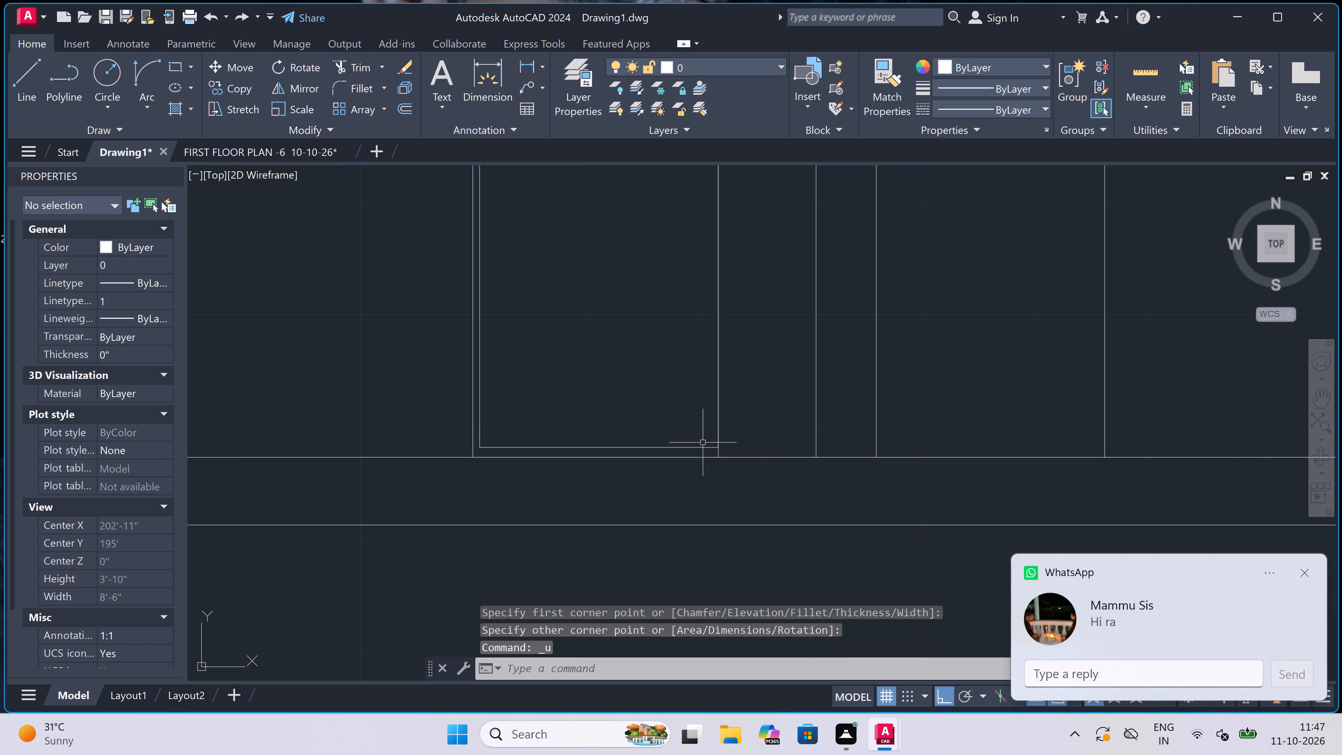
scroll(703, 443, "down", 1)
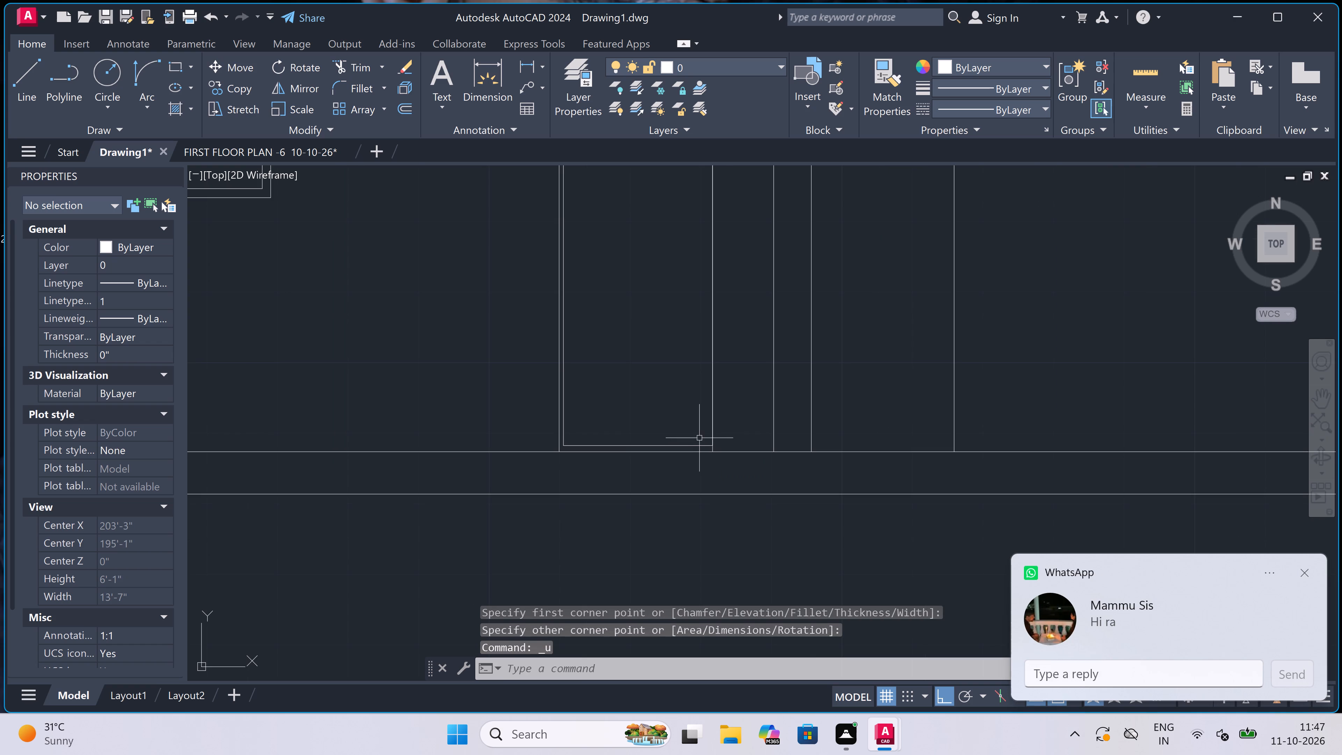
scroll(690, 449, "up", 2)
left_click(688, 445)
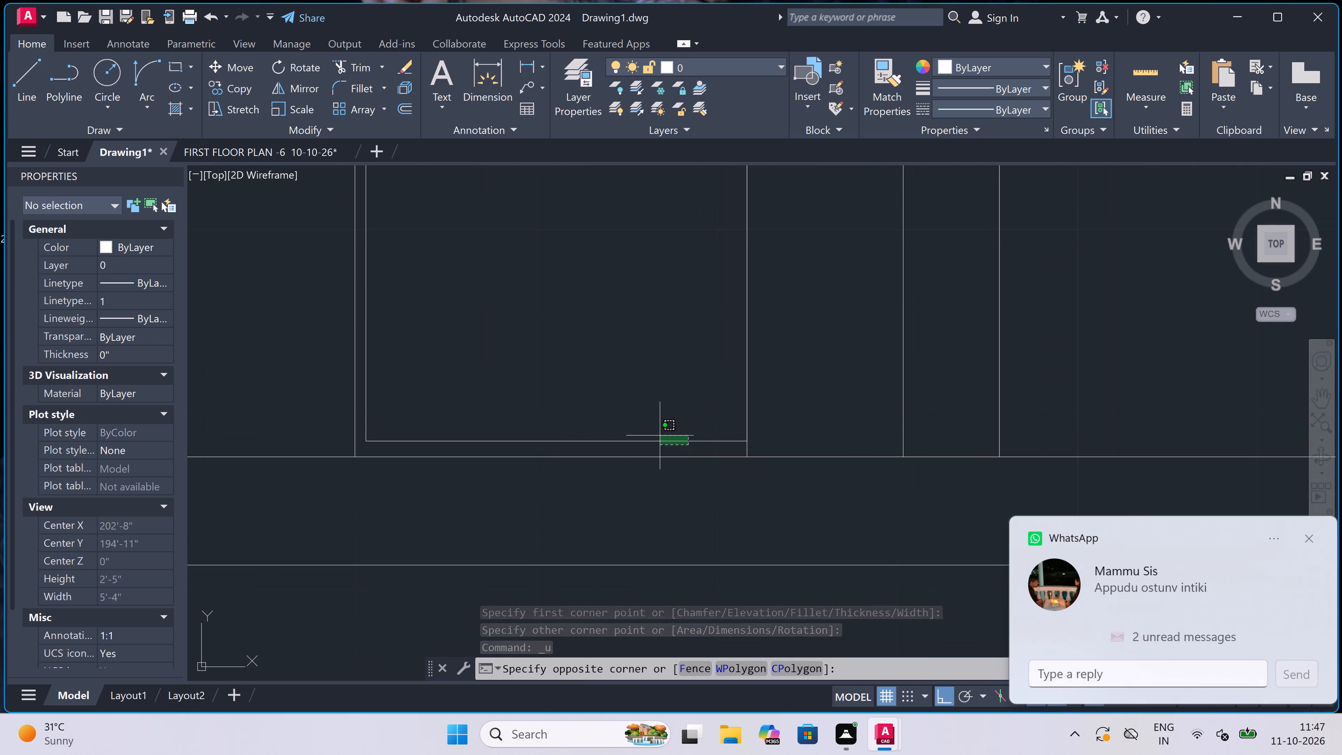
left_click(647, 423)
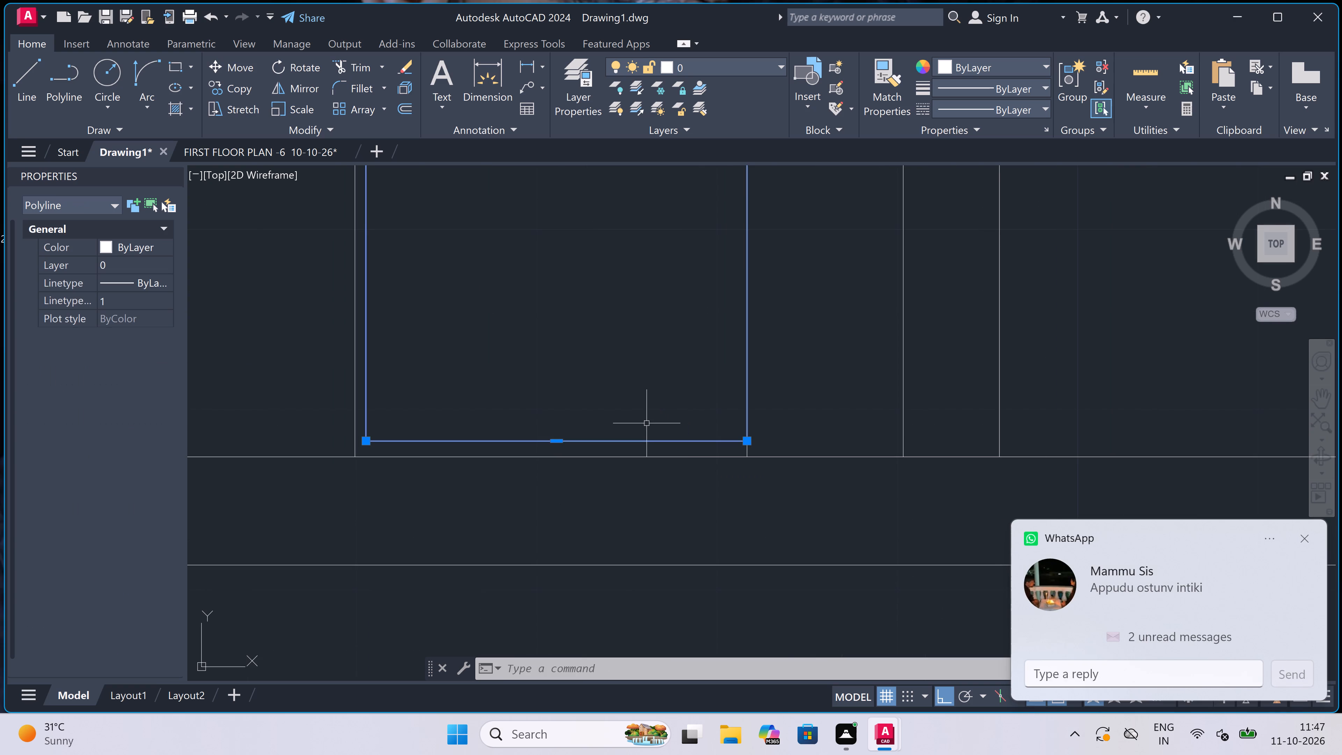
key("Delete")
Draw an inner frame rectangle slightly inset within the outline of the ground storey's third door, ending just above the floor line.
scroll(648, 432, "down", 2)
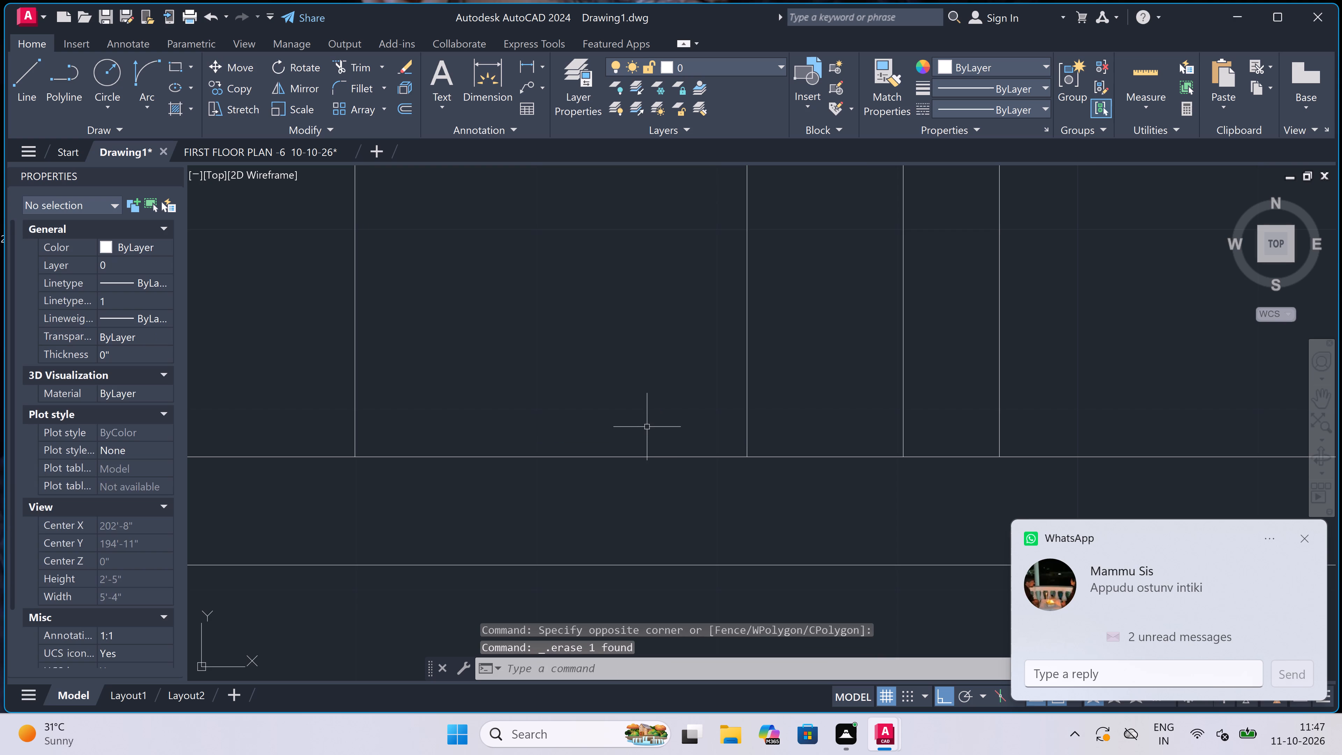
scroll(648, 432, "down", 3)
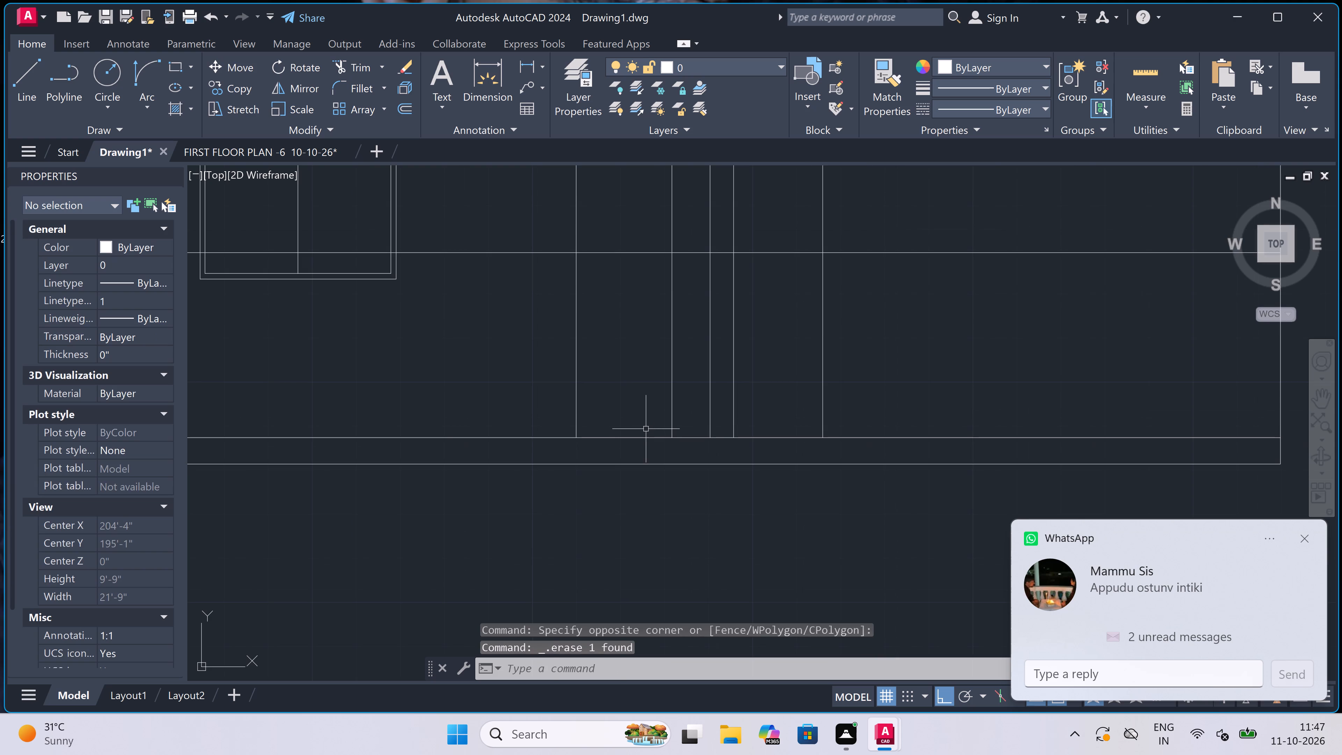
type("rec")
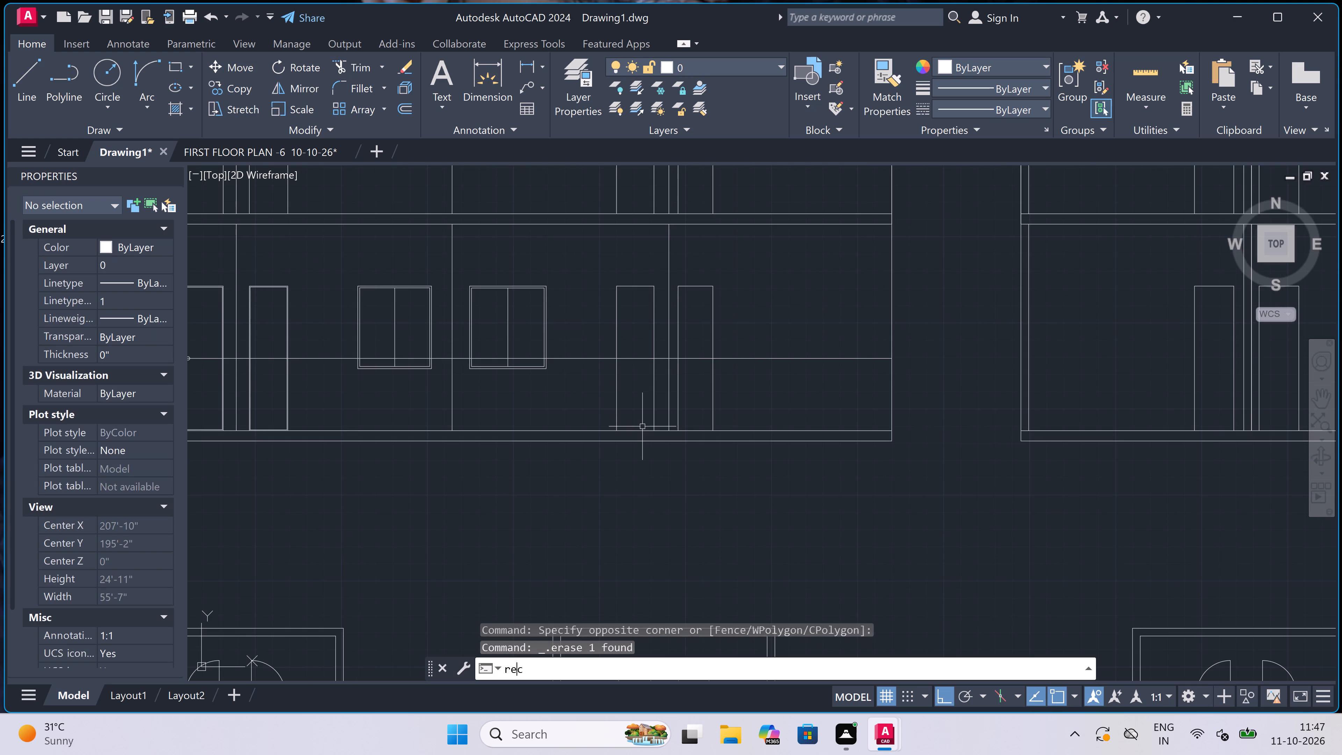
key("space")
scroll(614, 292, "up", 3)
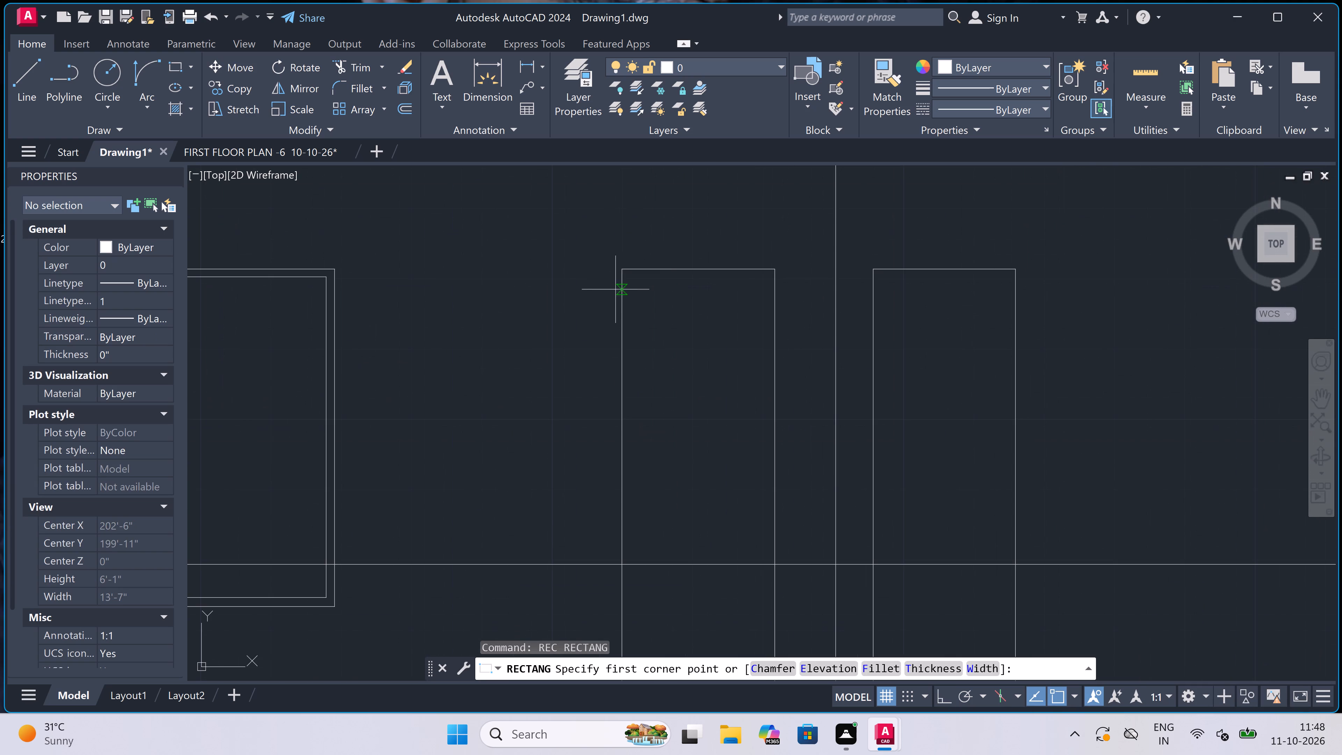
scroll(632, 276, "up", 2)
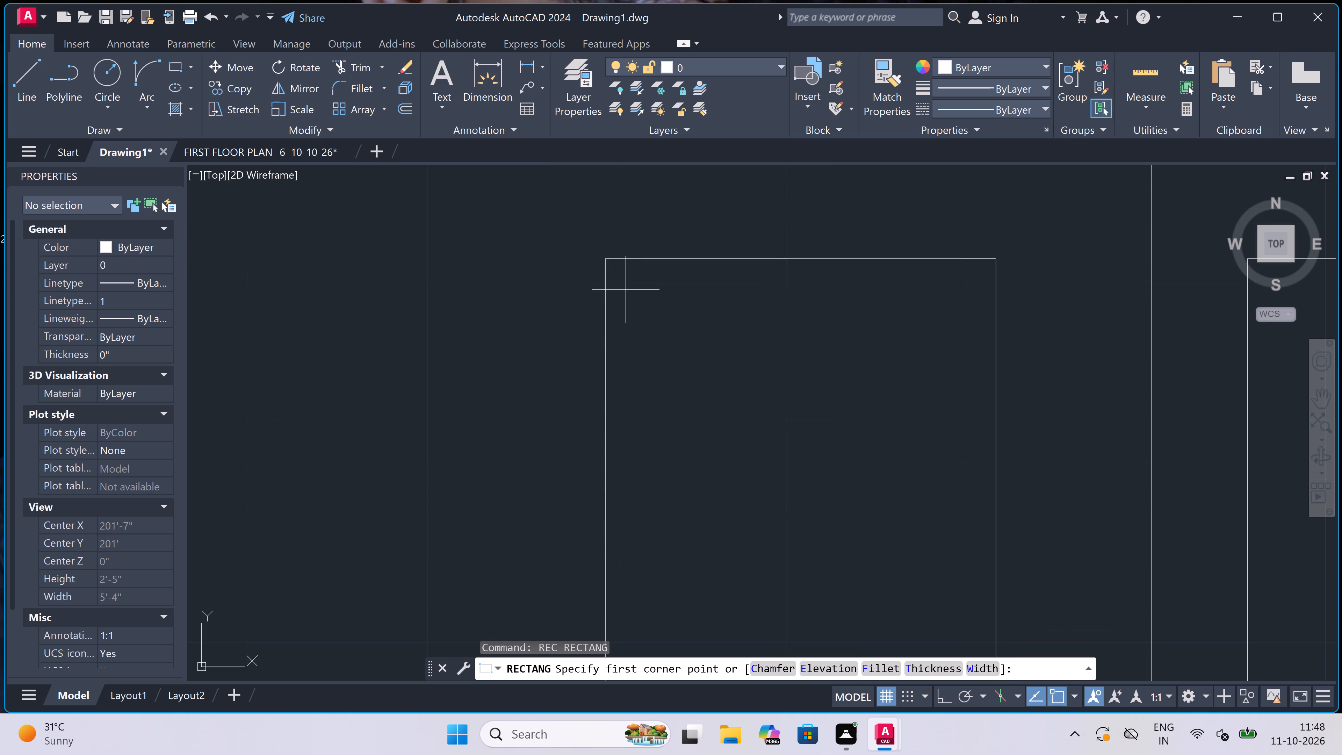
left_click(624, 278)
scroll(651, 328, "down", 3)
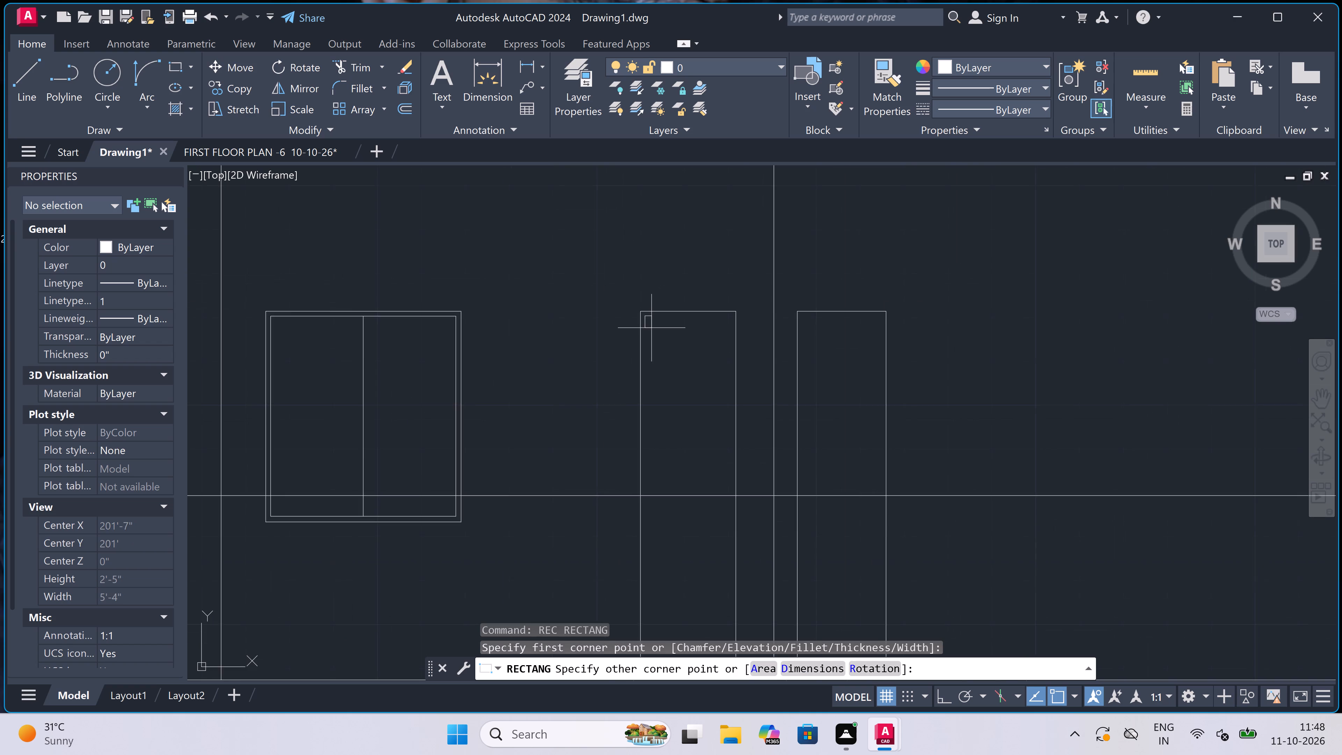
scroll(651, 328, "down", 2)
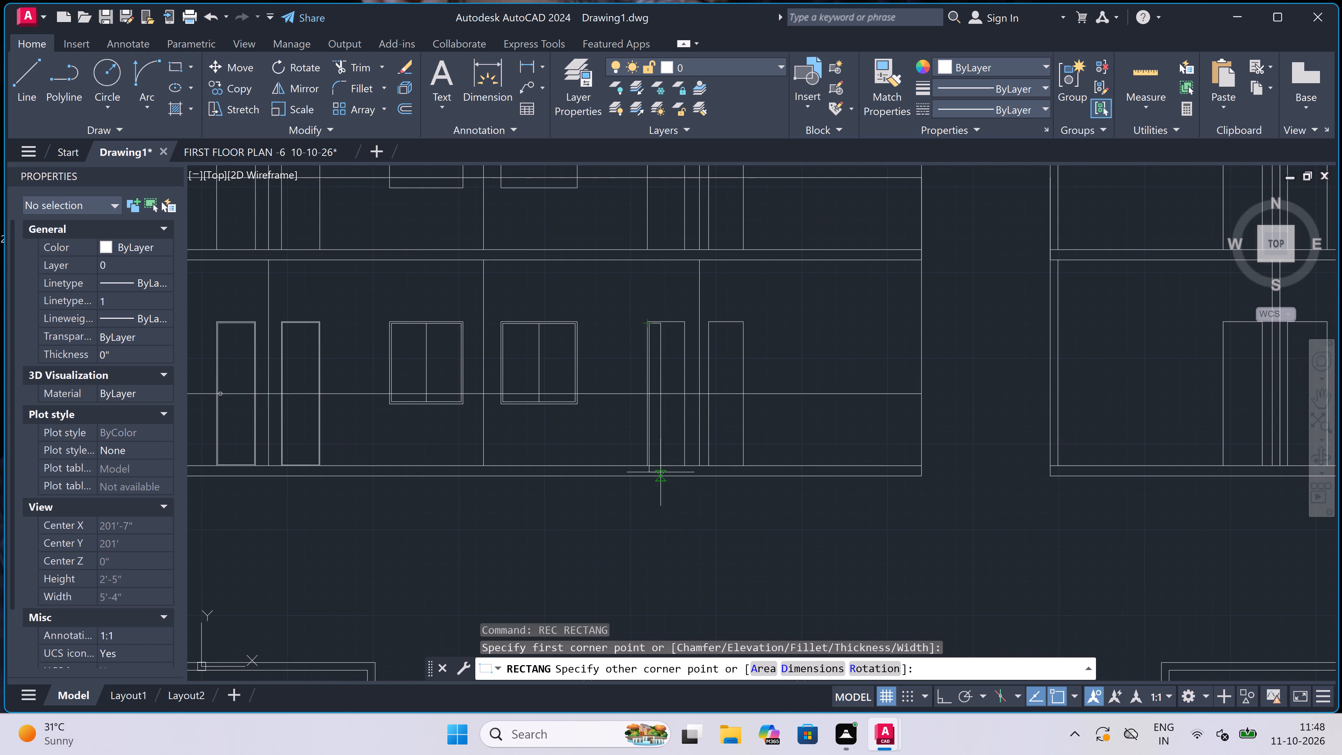
scroll(668, 449, "up", 2)
scroll(670, 452, "down", 1)
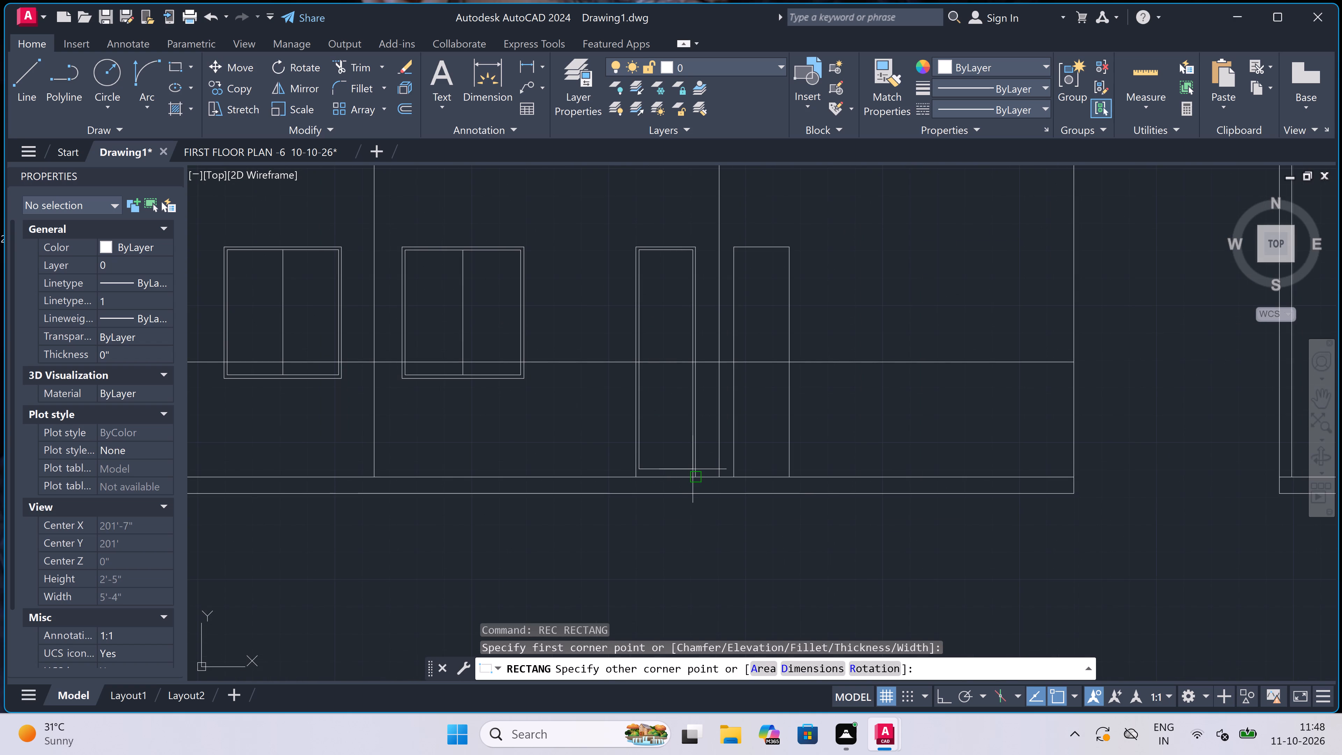
scroll(690, 469, "up", 1)
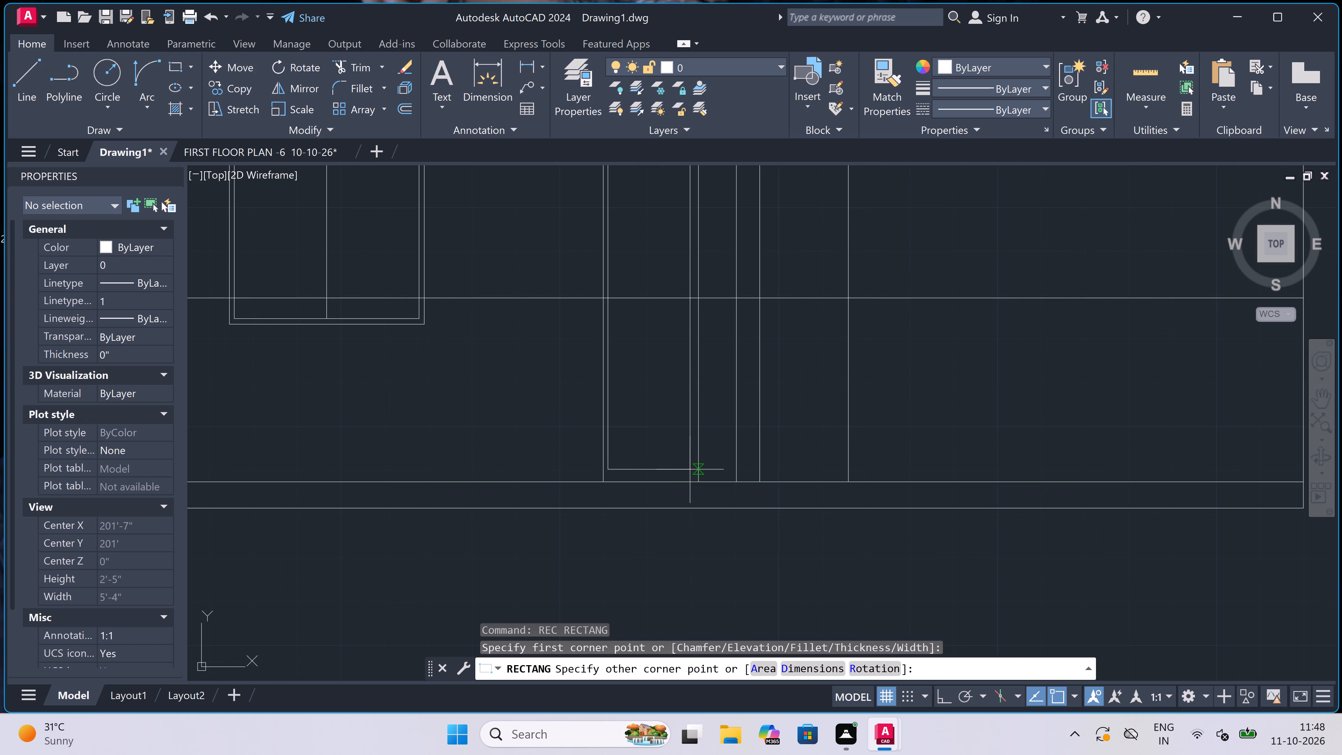
scroll(690, 472, "up", 1)
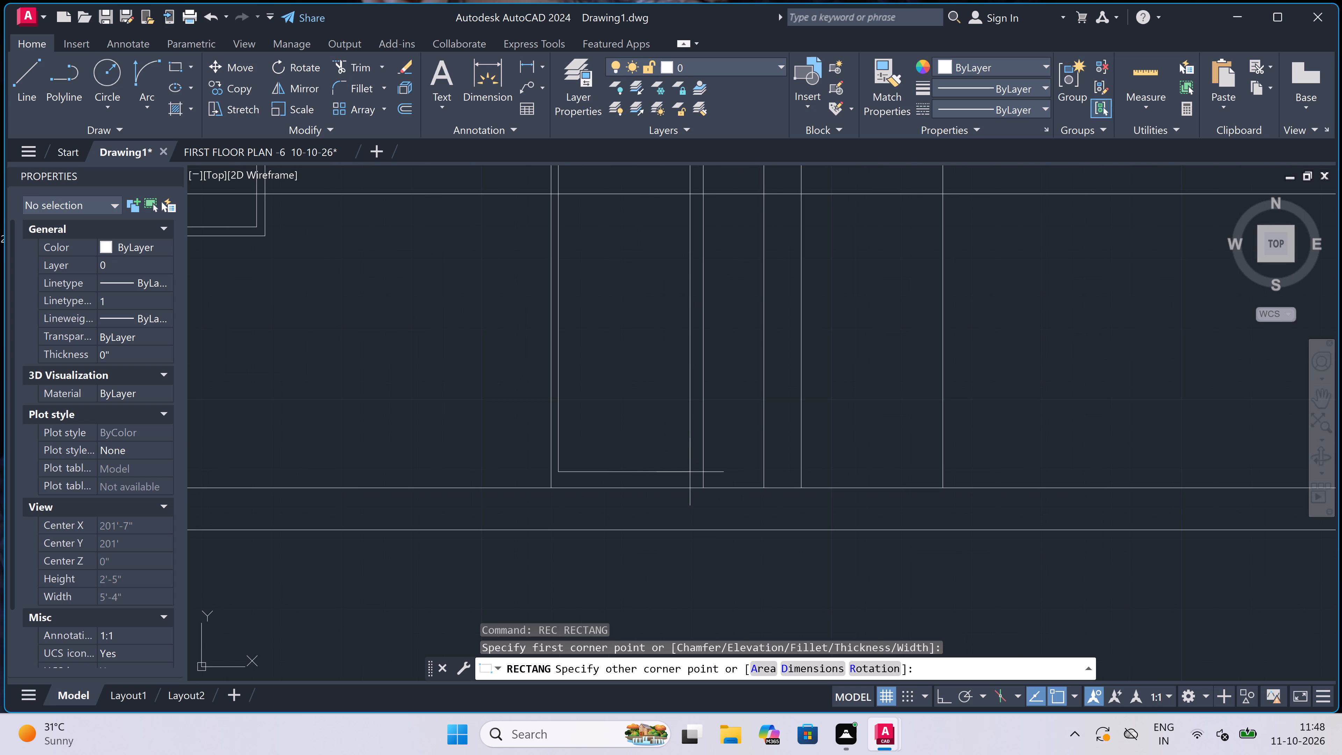
scroll(690, 472, "up", 1)
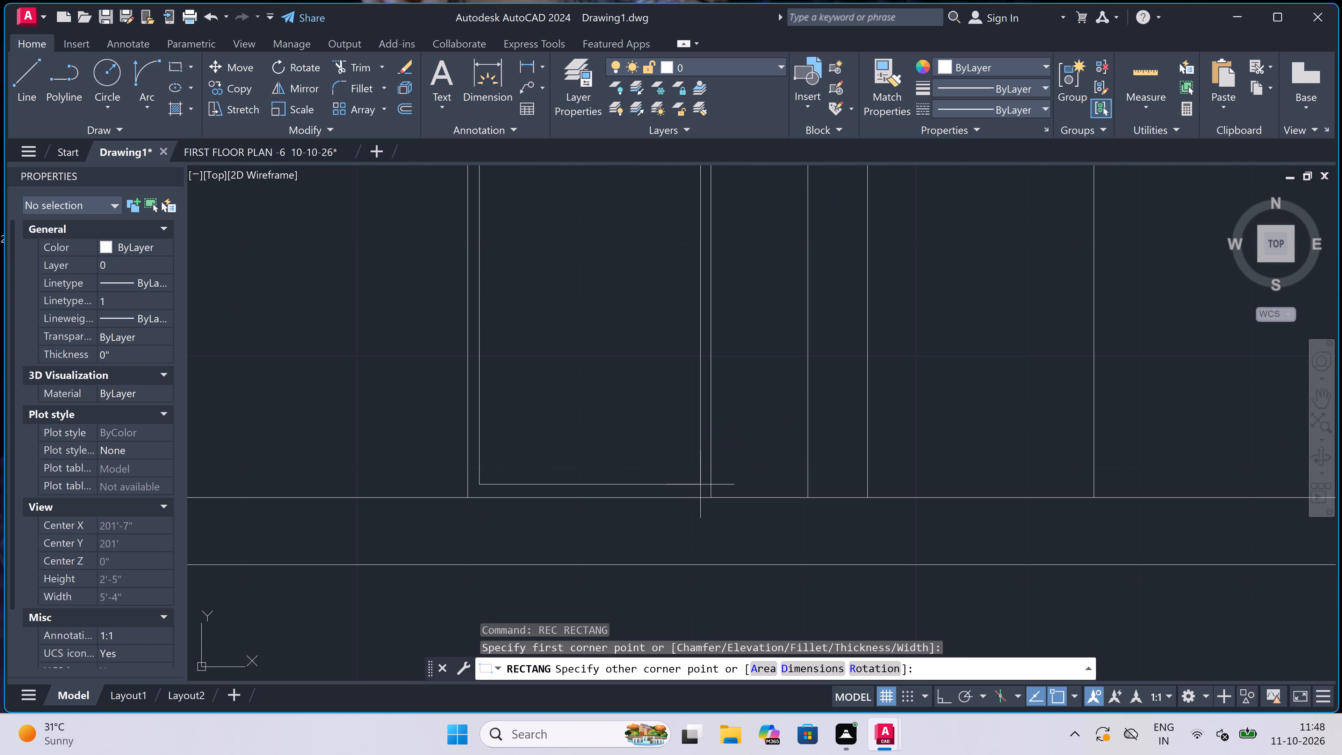
scroll(700, 486, "up", 1)
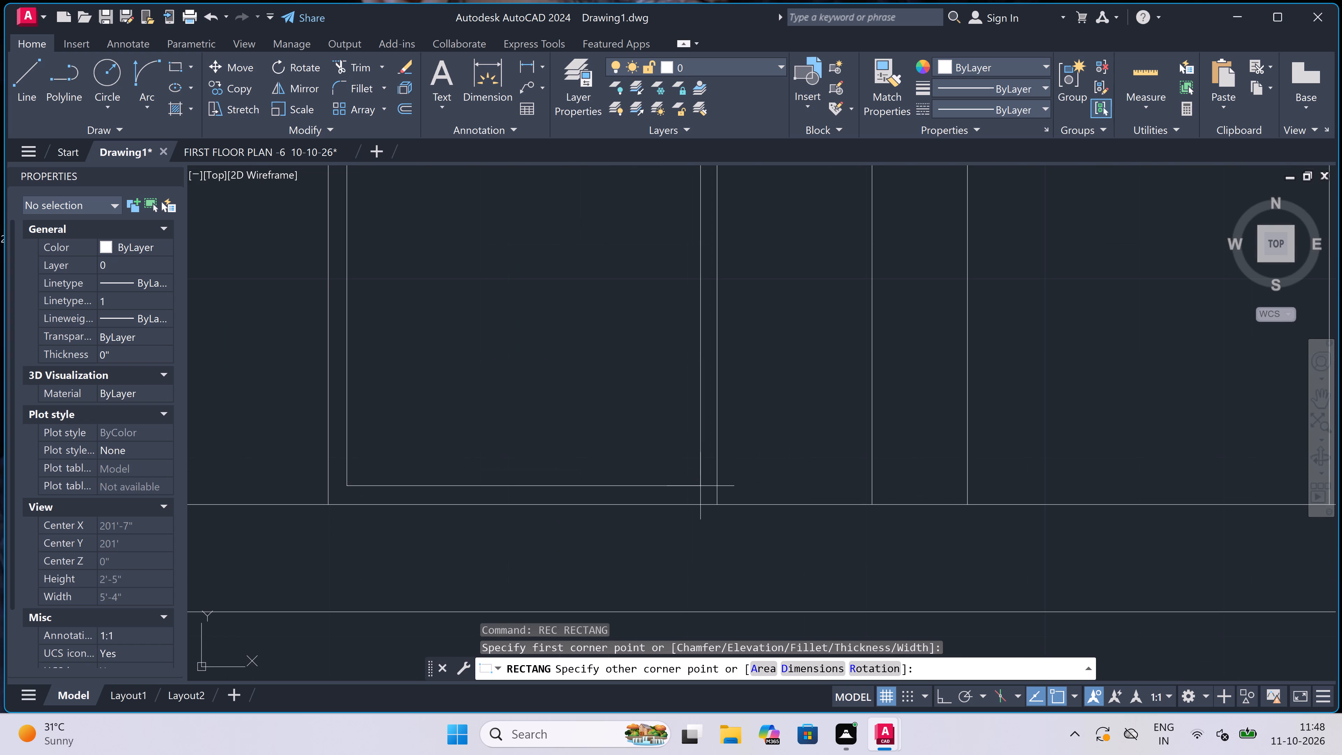
left_click(700, 488)
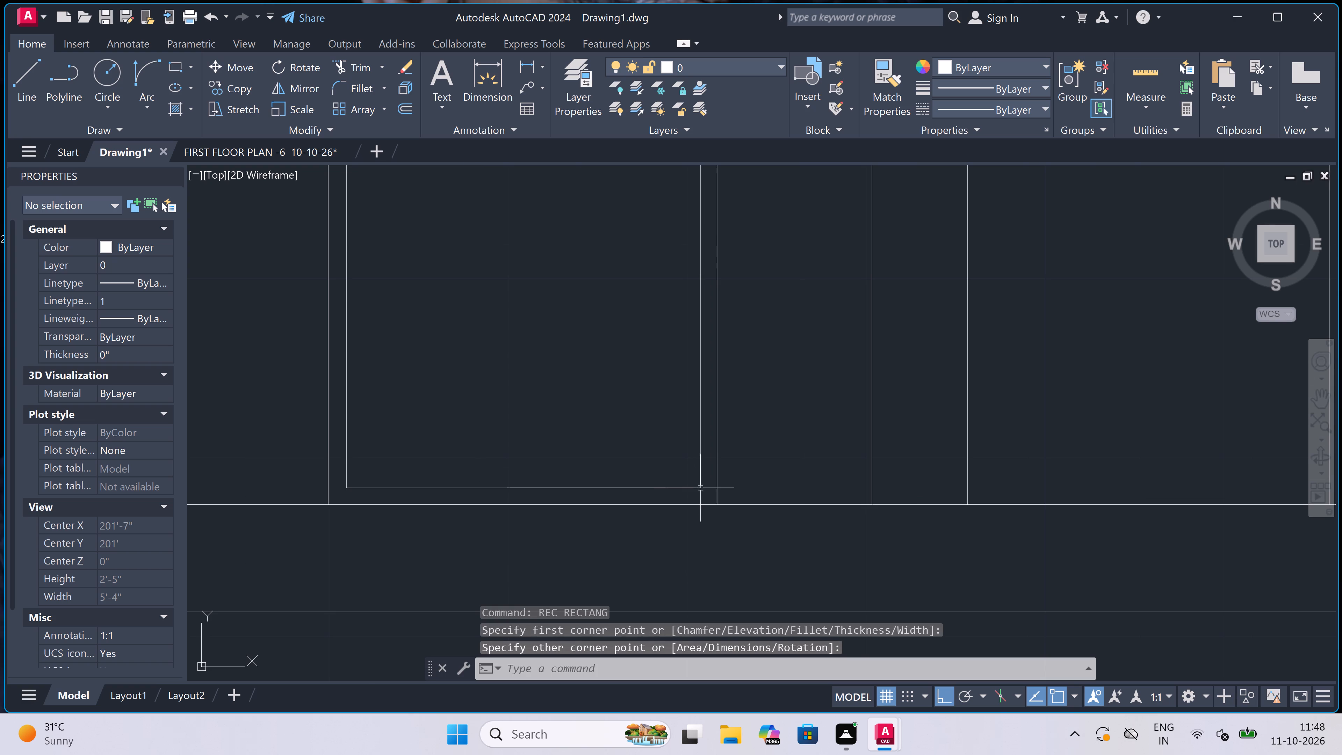
Draw an inner frame rectangle slightly inset within the outline of the ground storey's fourth door, ending just above the floor line.
scroll(585, 457, "down", 3)
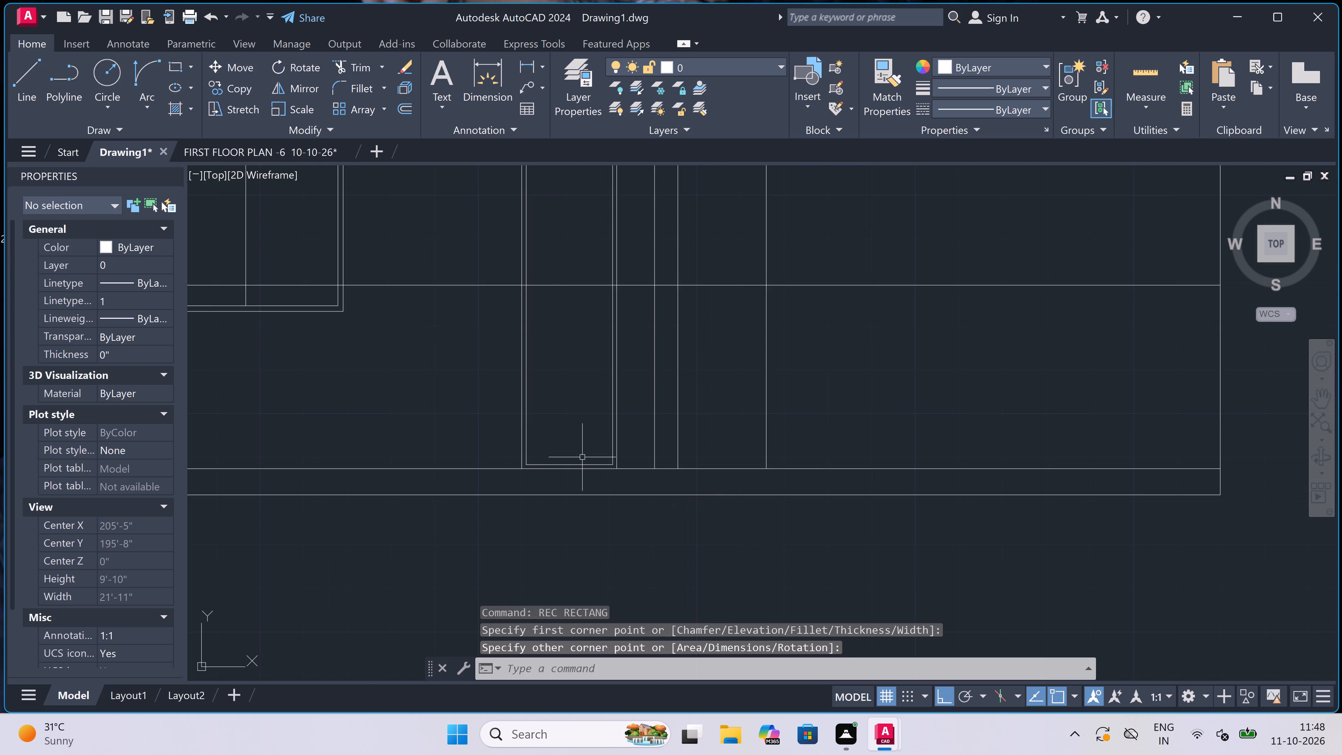
scroll(582, 457, "down", 1)
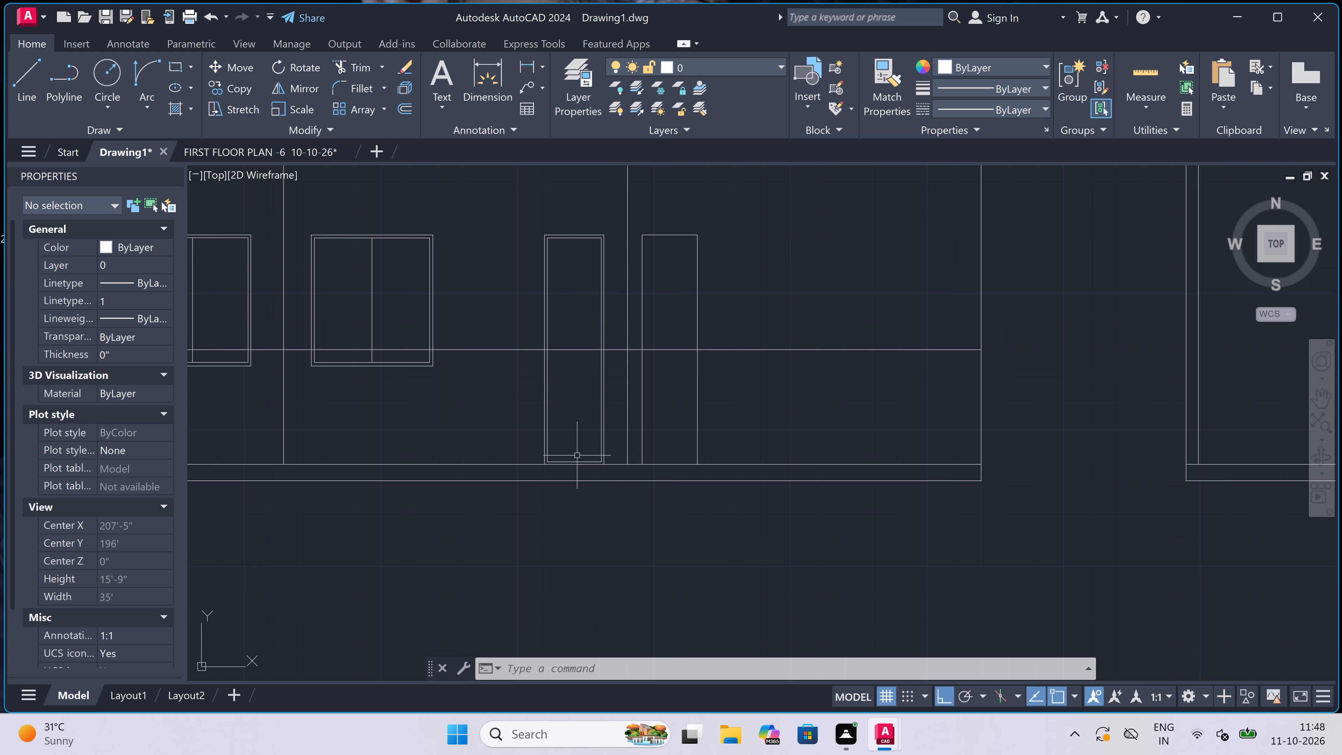
scroll(582, 449, "down", 2)
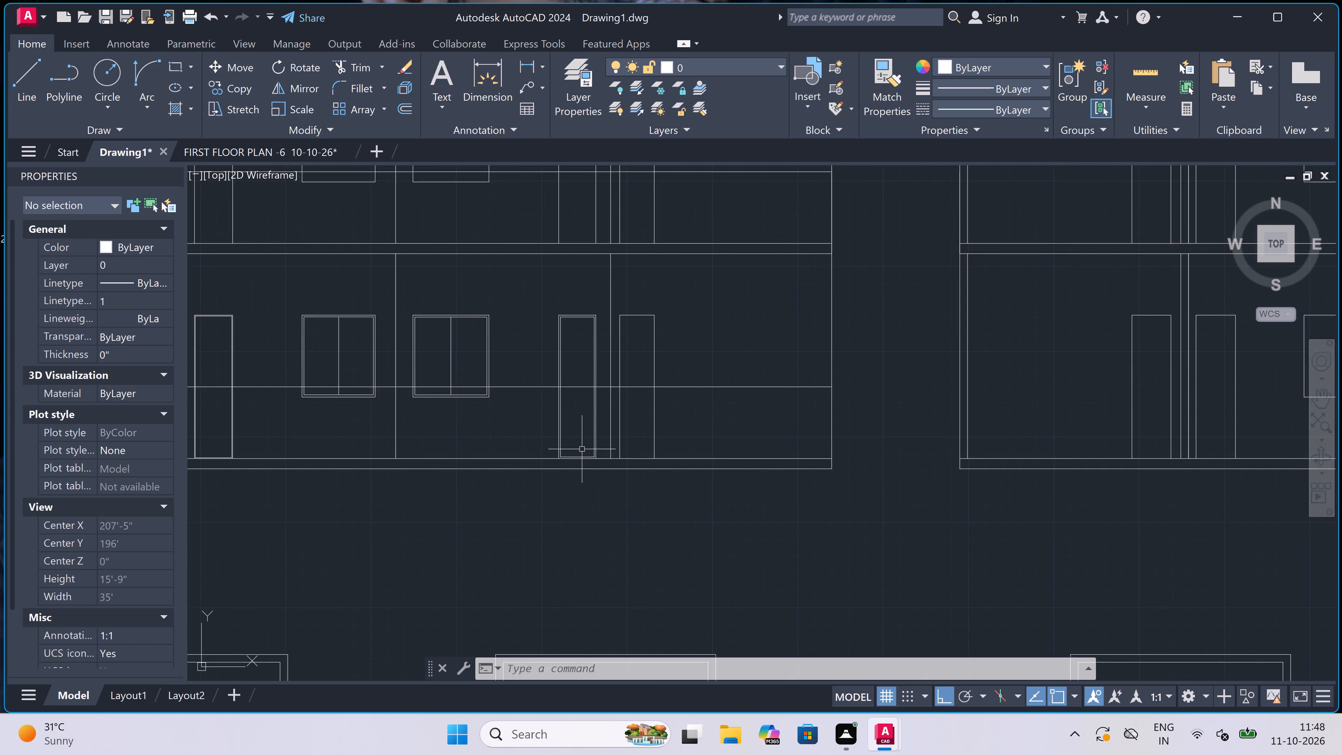
type("rec")
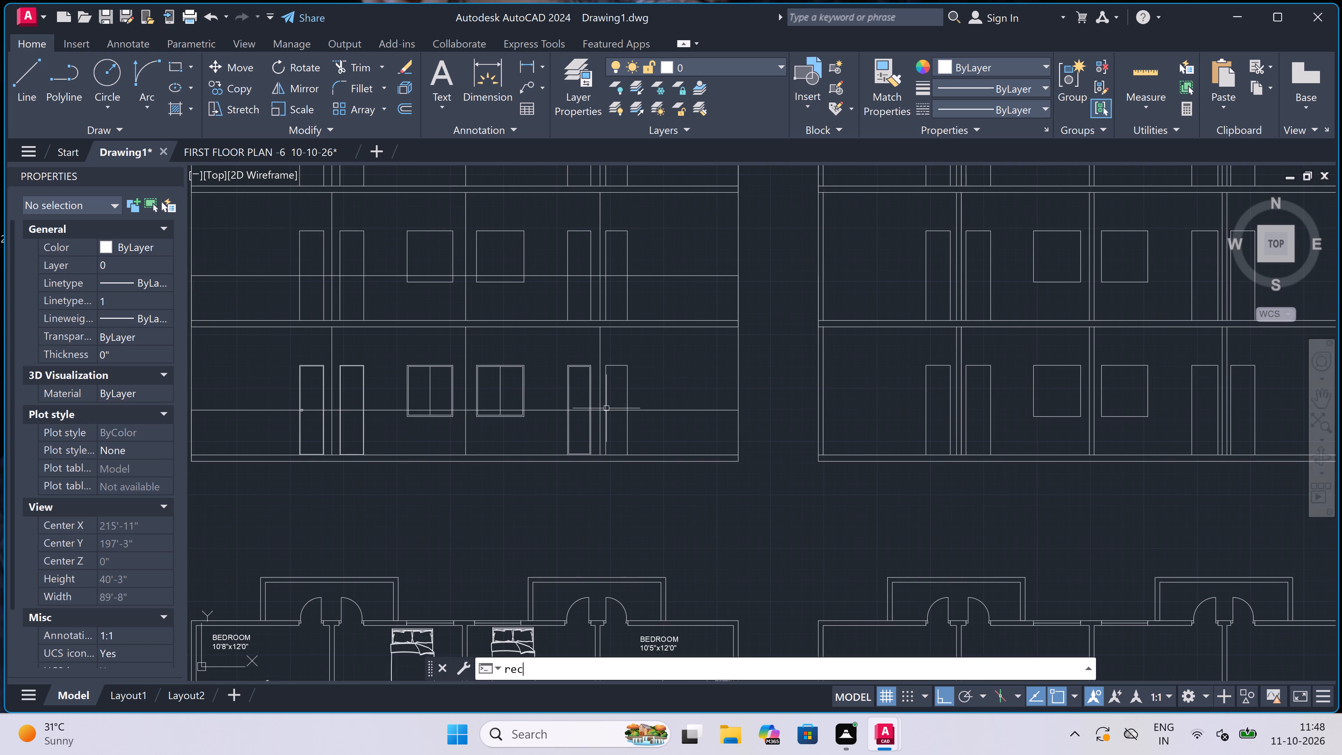
key("space")
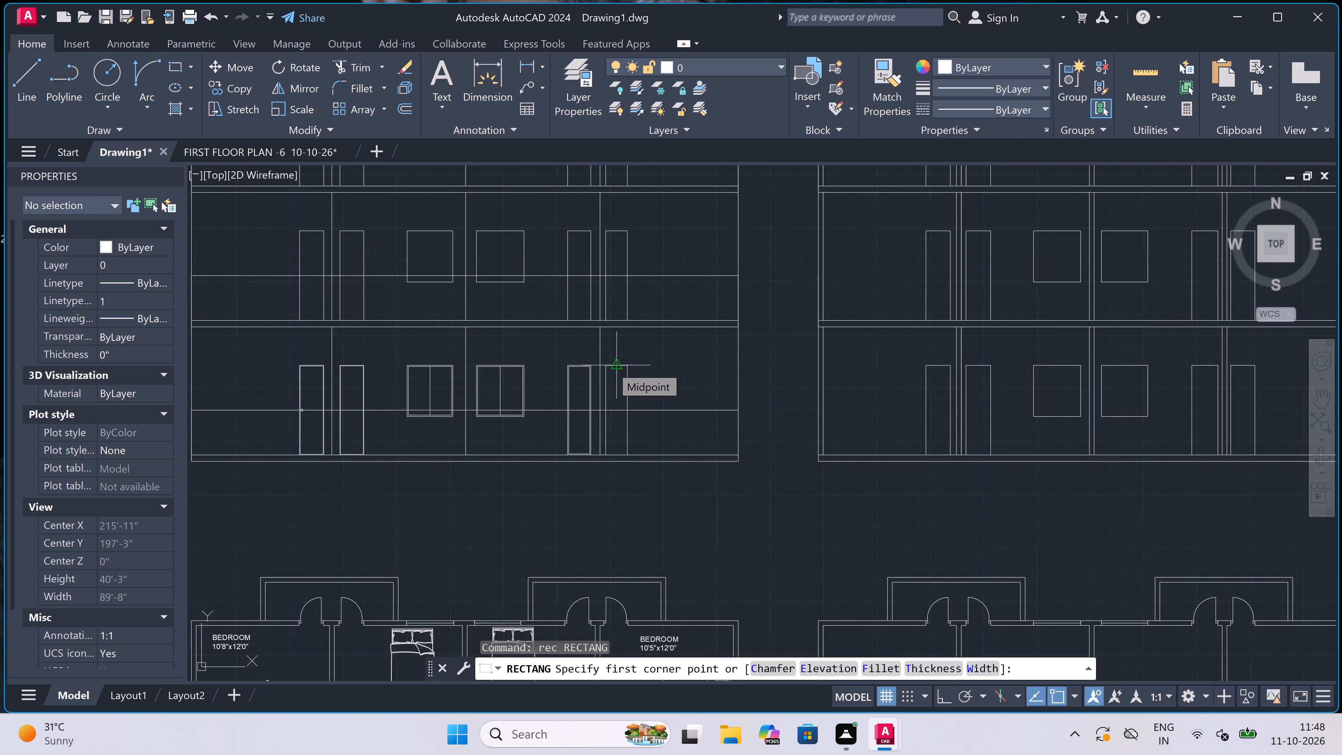
scroll(613, 386, "up", 1)
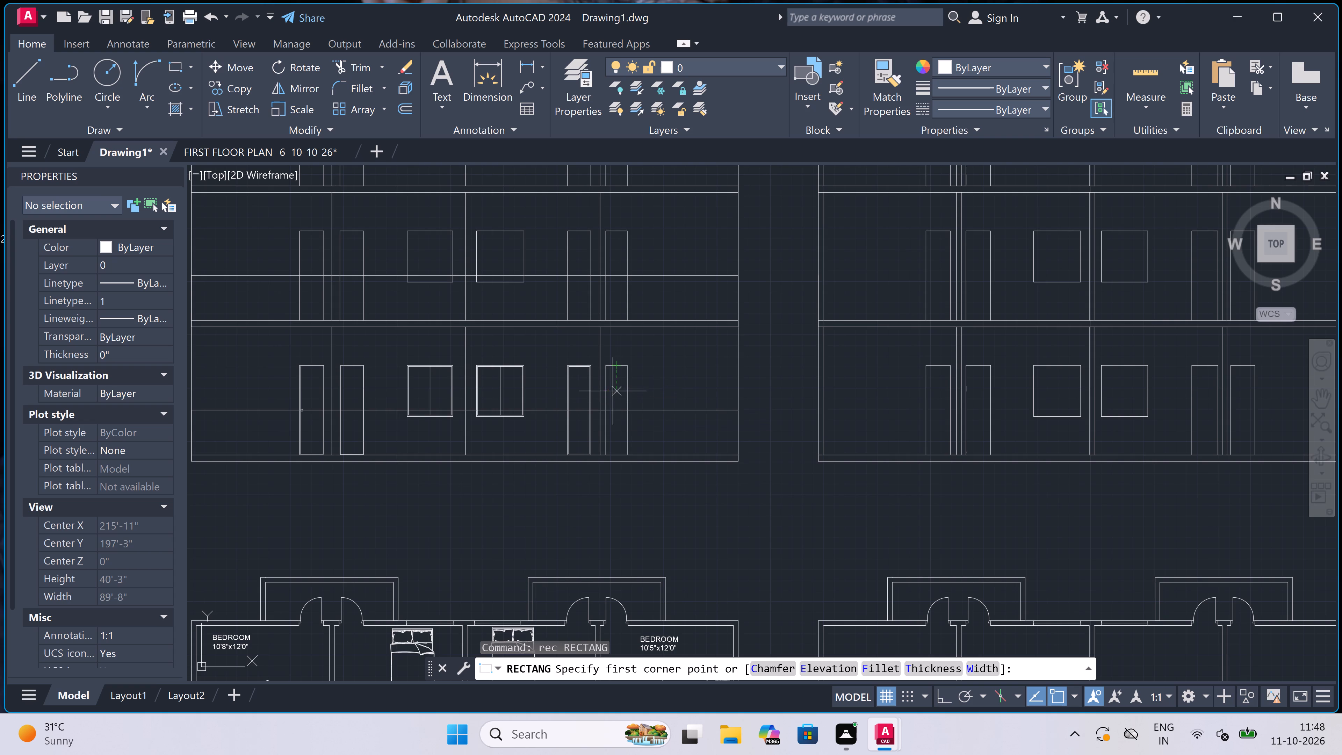
scroll(613, 386, "up", 1)
scroll(604, 337, "up", 3)
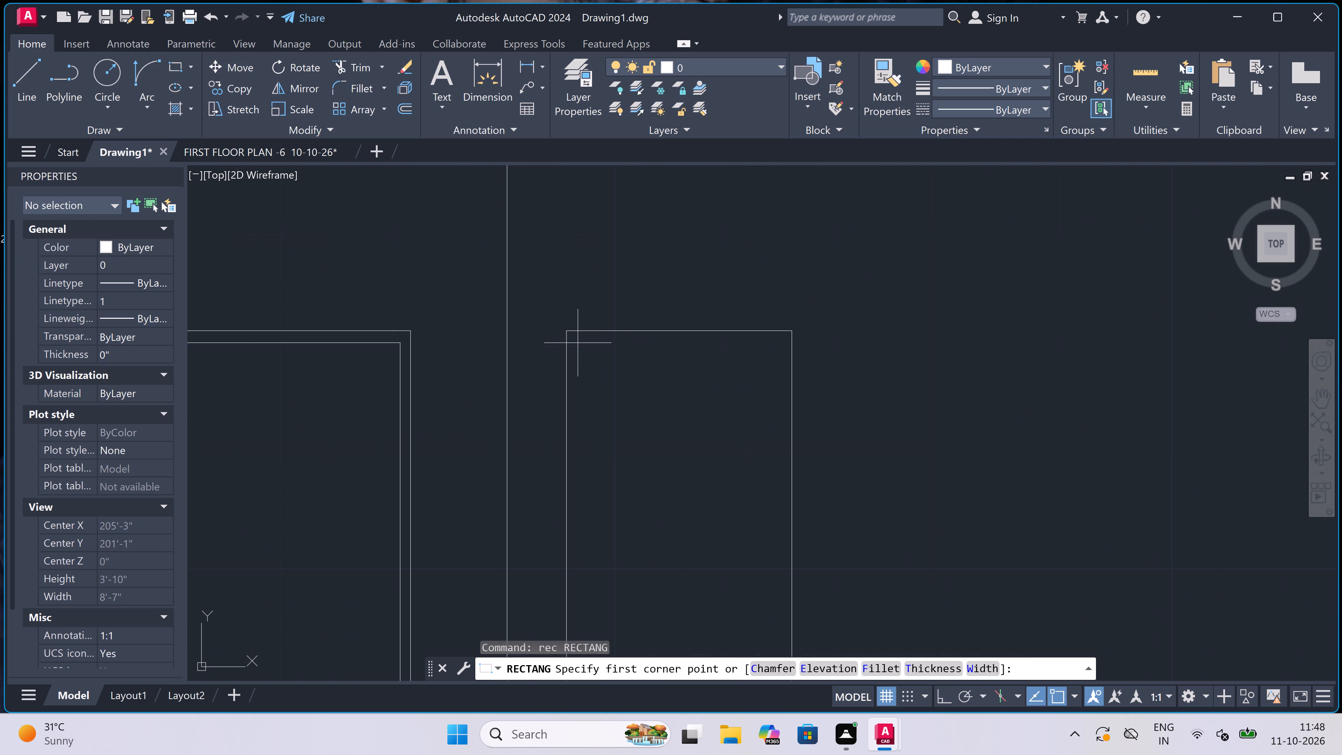
left_click(578, 343)
scroll(637, 417, "down", 4)
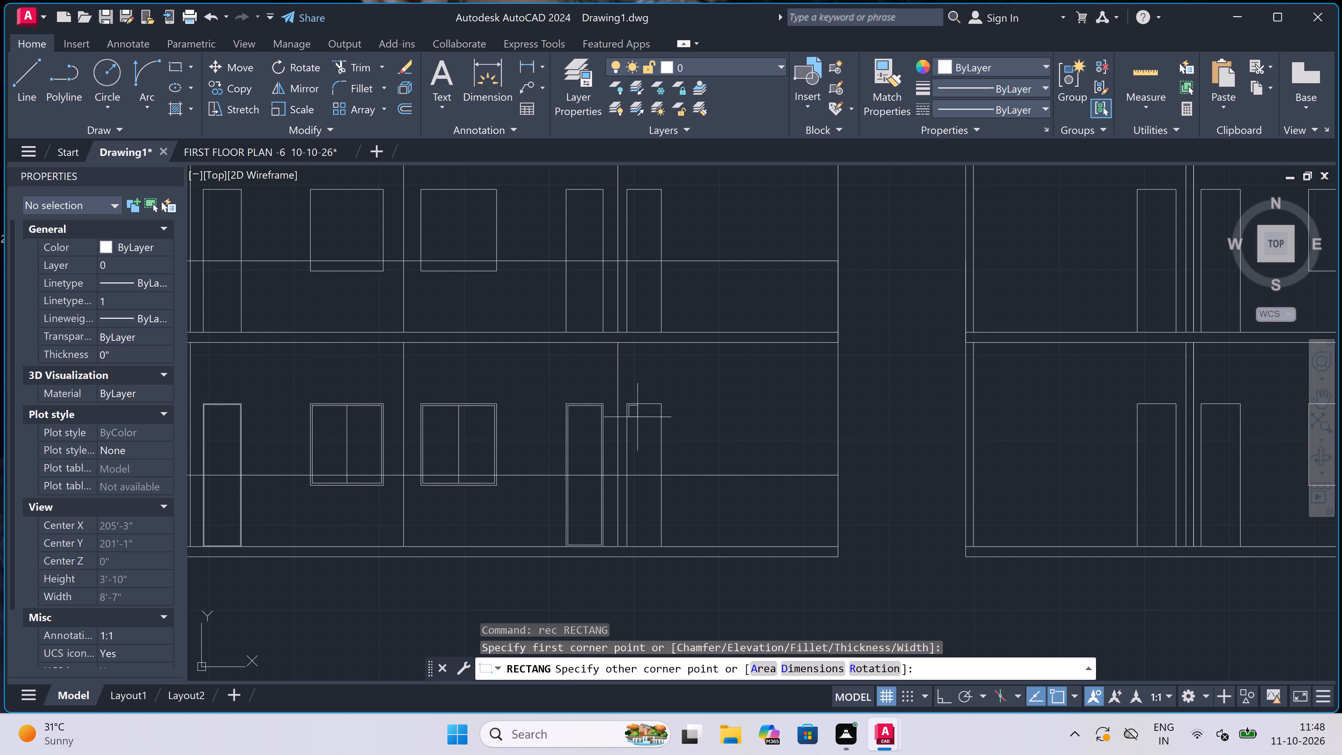
scroll(648, 524, "up", 3)
scroll(649, 524, "down", 1)
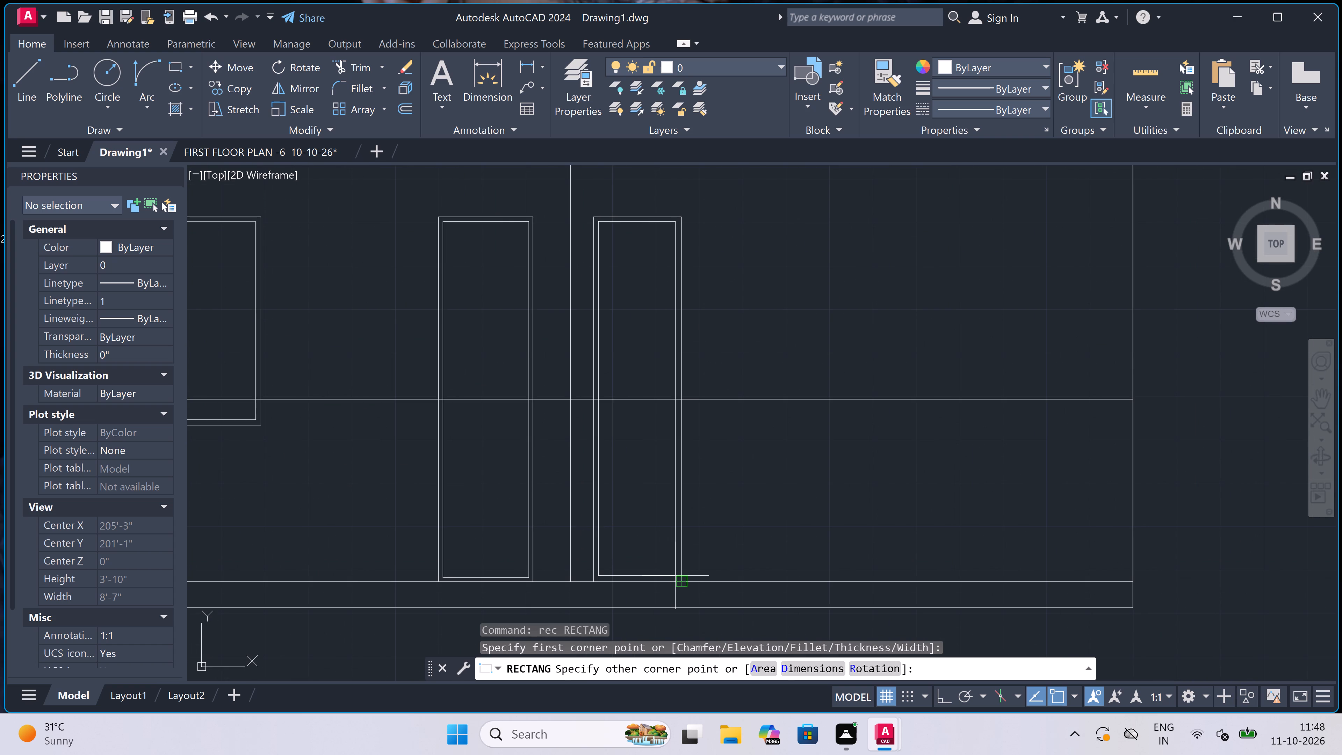
scroll(675, 576, "up", 1)
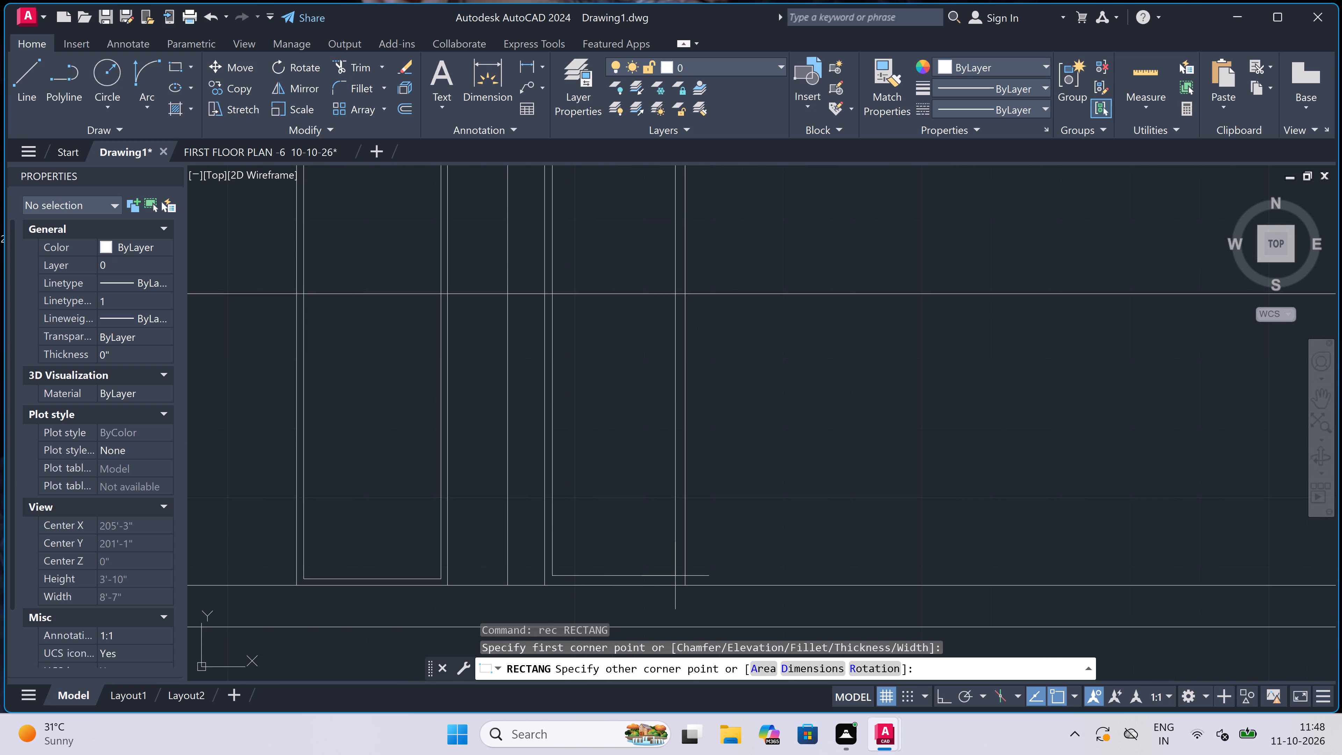
scroll(675, 576, "up", 1)
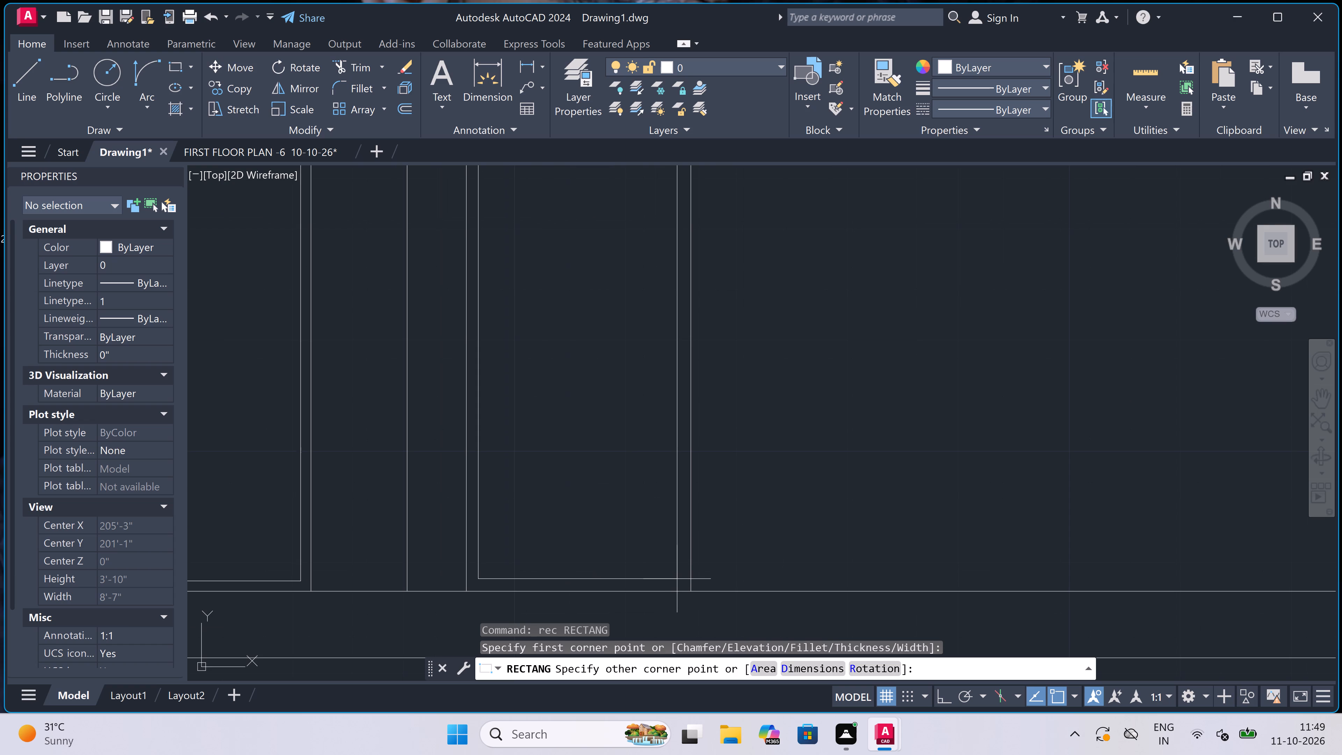
left_click(677, 579)
Copy the first door's small knob circle from its centre horizontally about 3'-2" to just inside the second door's left frame.
scroll(601, 528, "down", 2)
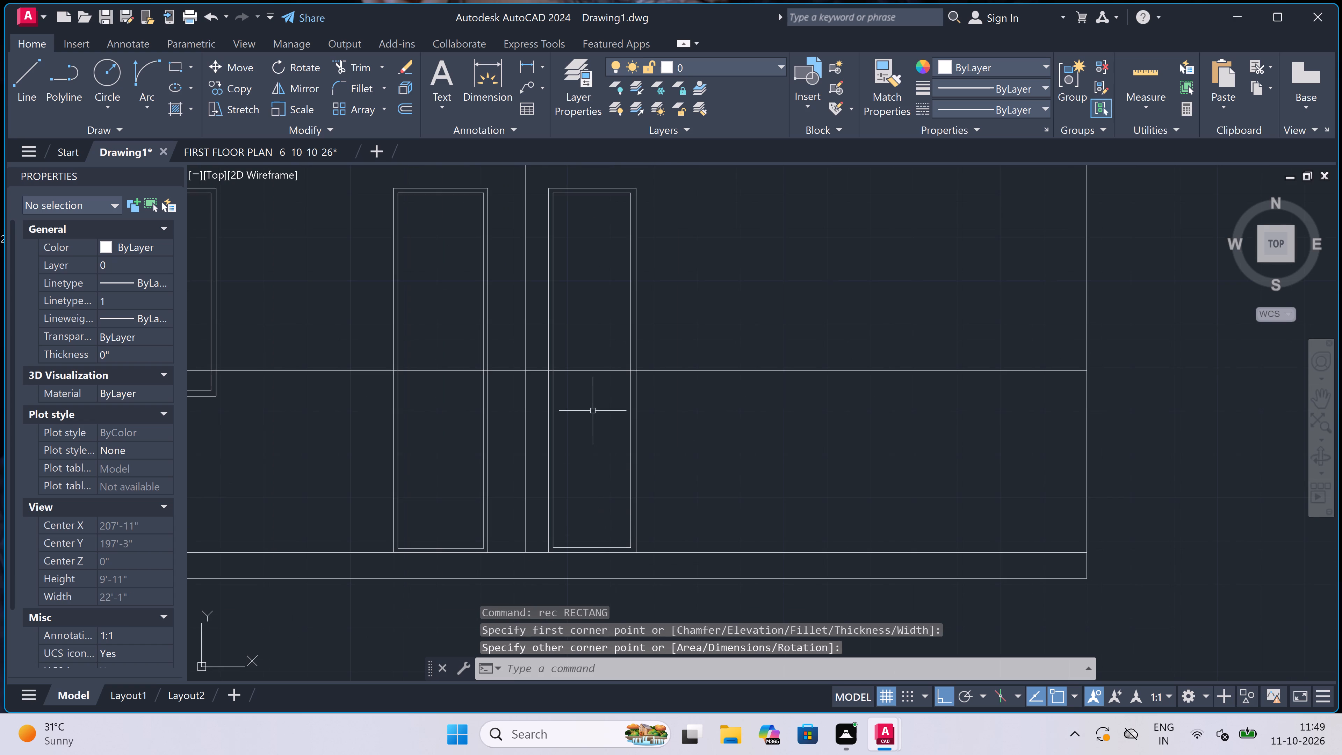
scroll(591, 400, "down", 4)
scroll(462, 385, "up", 1)
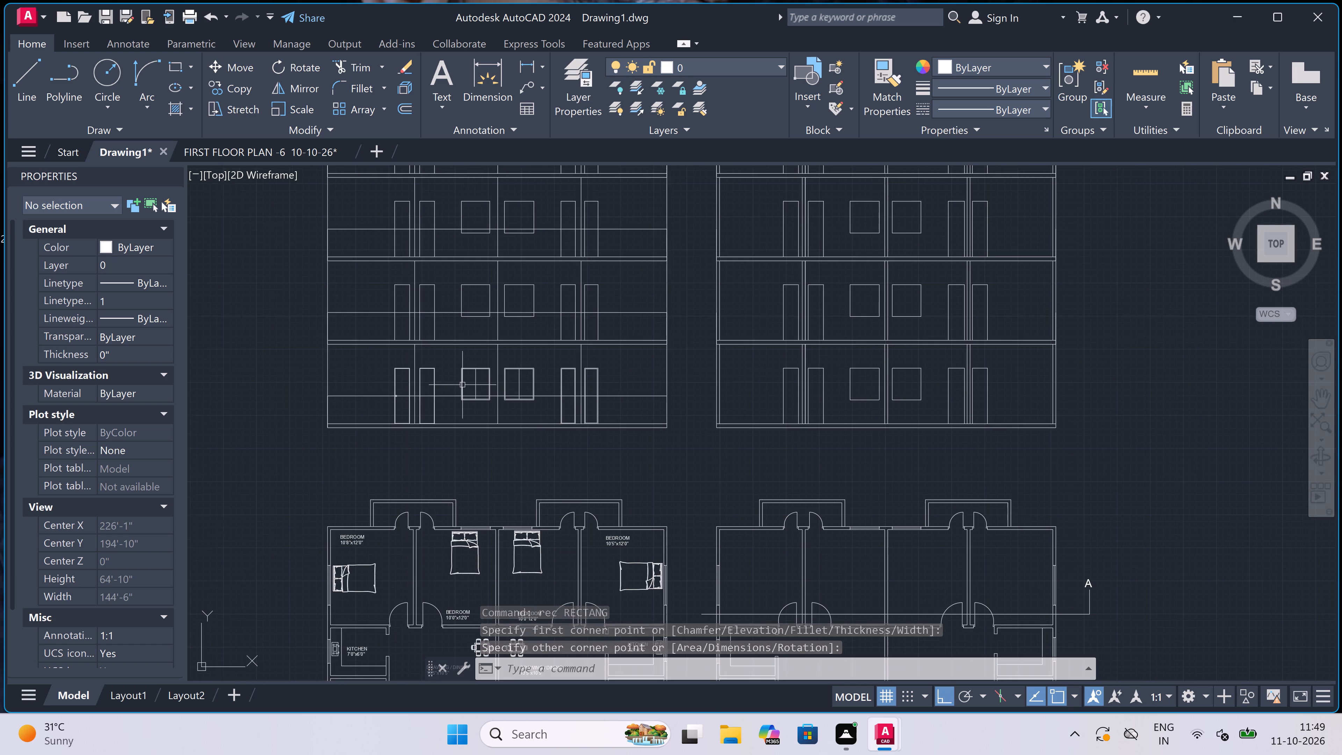
scroll(462, 385, "up", 1)
scroll(342, 406, "down", 2)
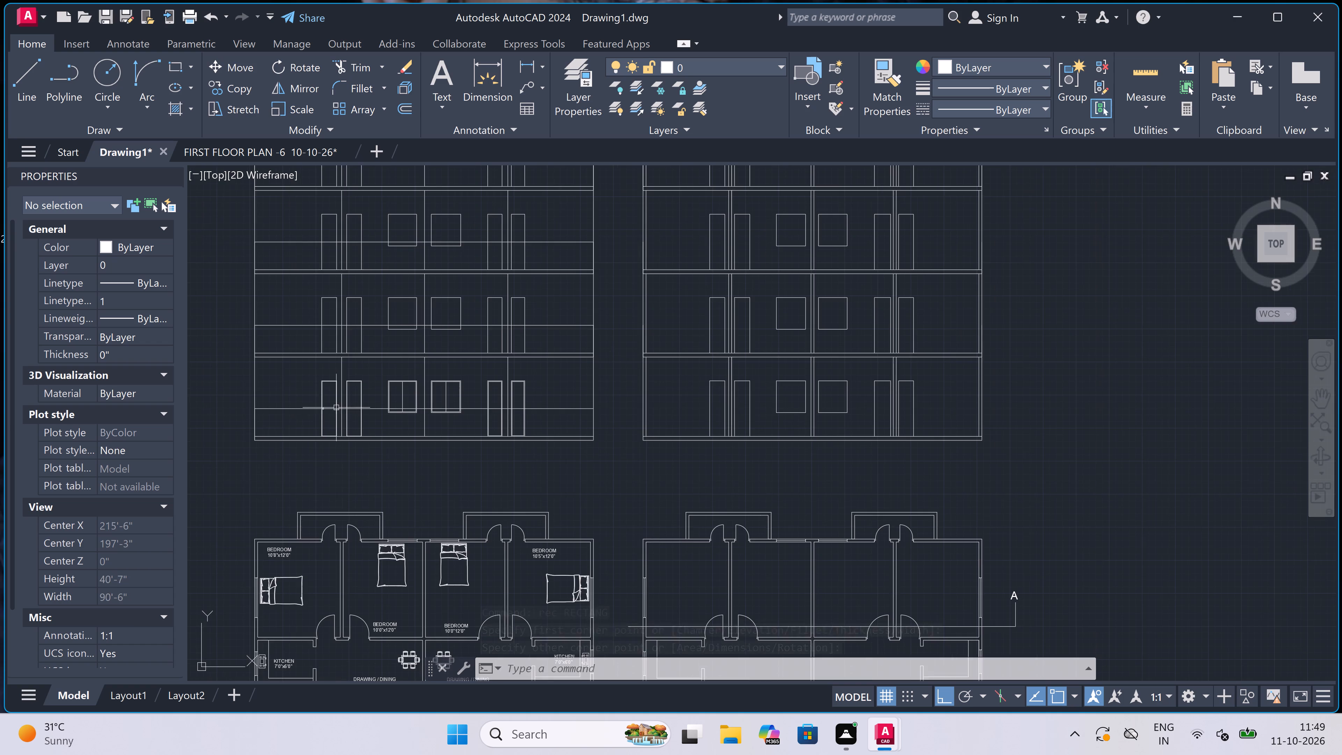
scroll(315, 414, "up", 7)
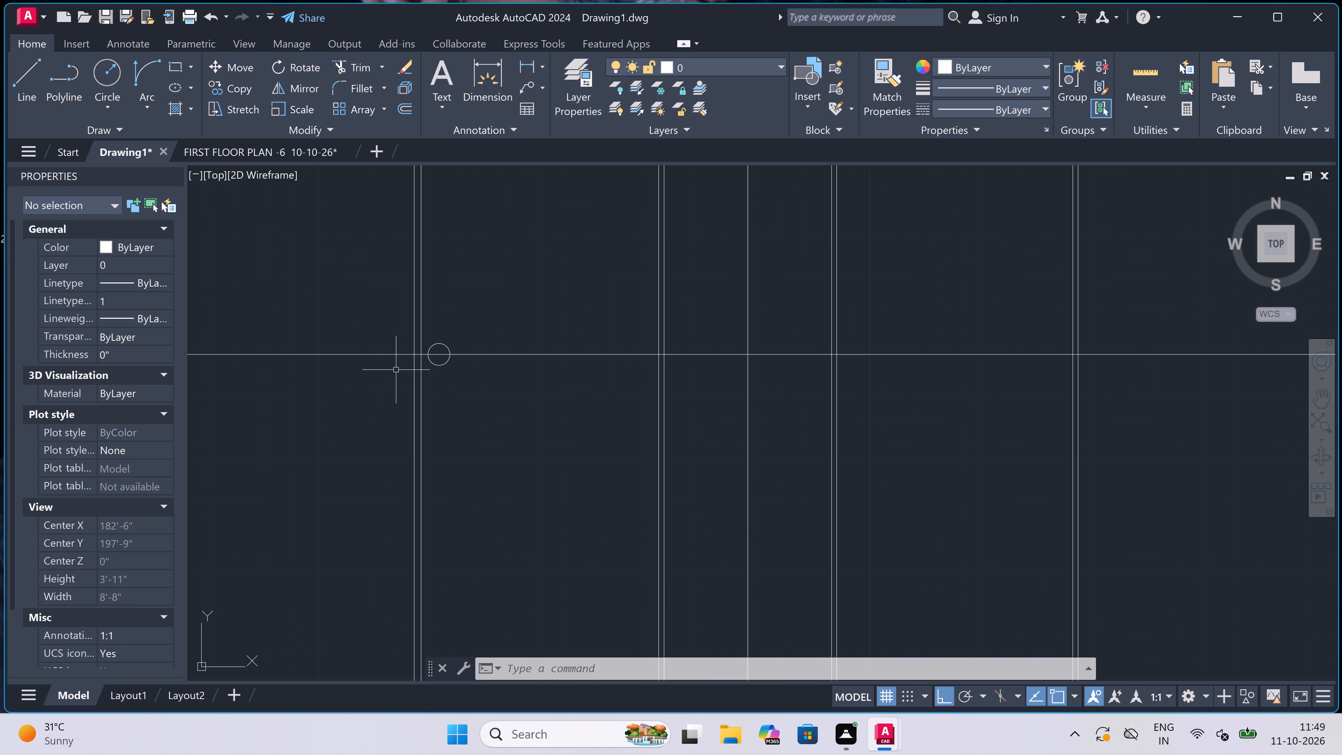
scroll(470, 341, "up", 1)
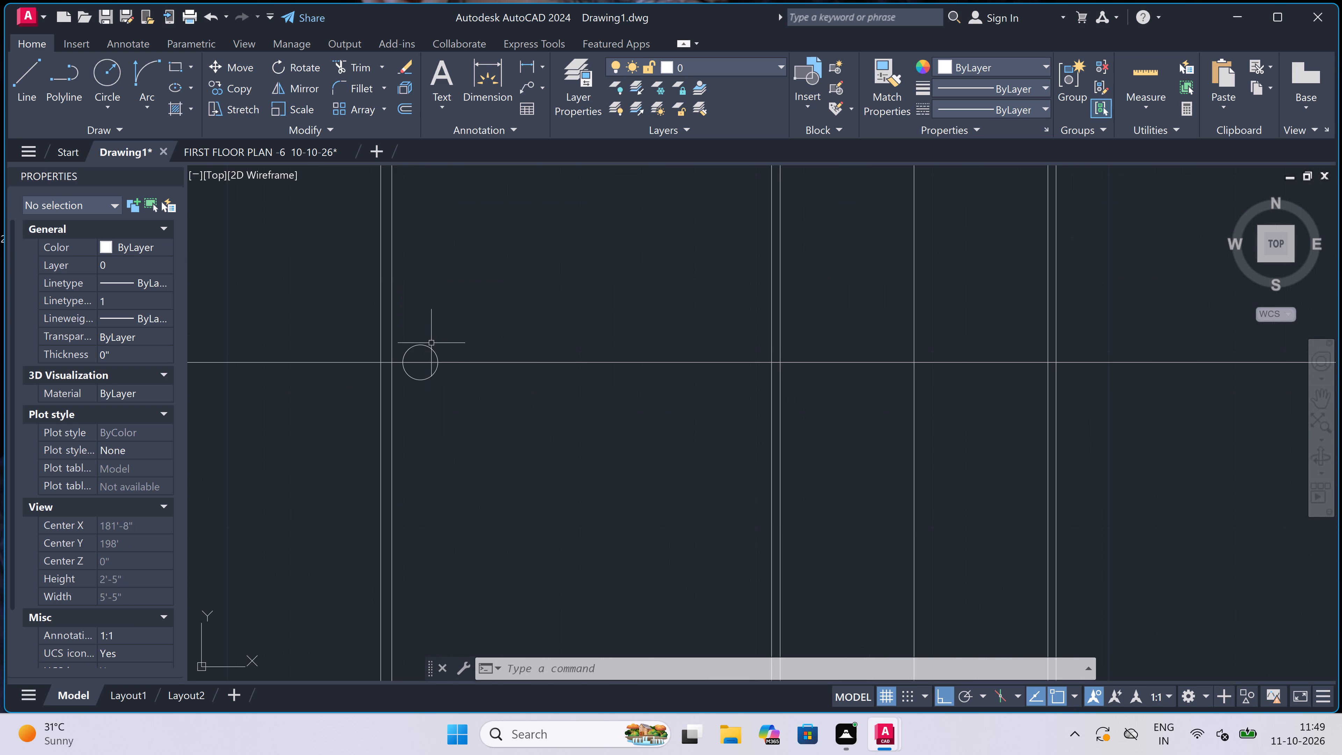
left_click(428, 348)
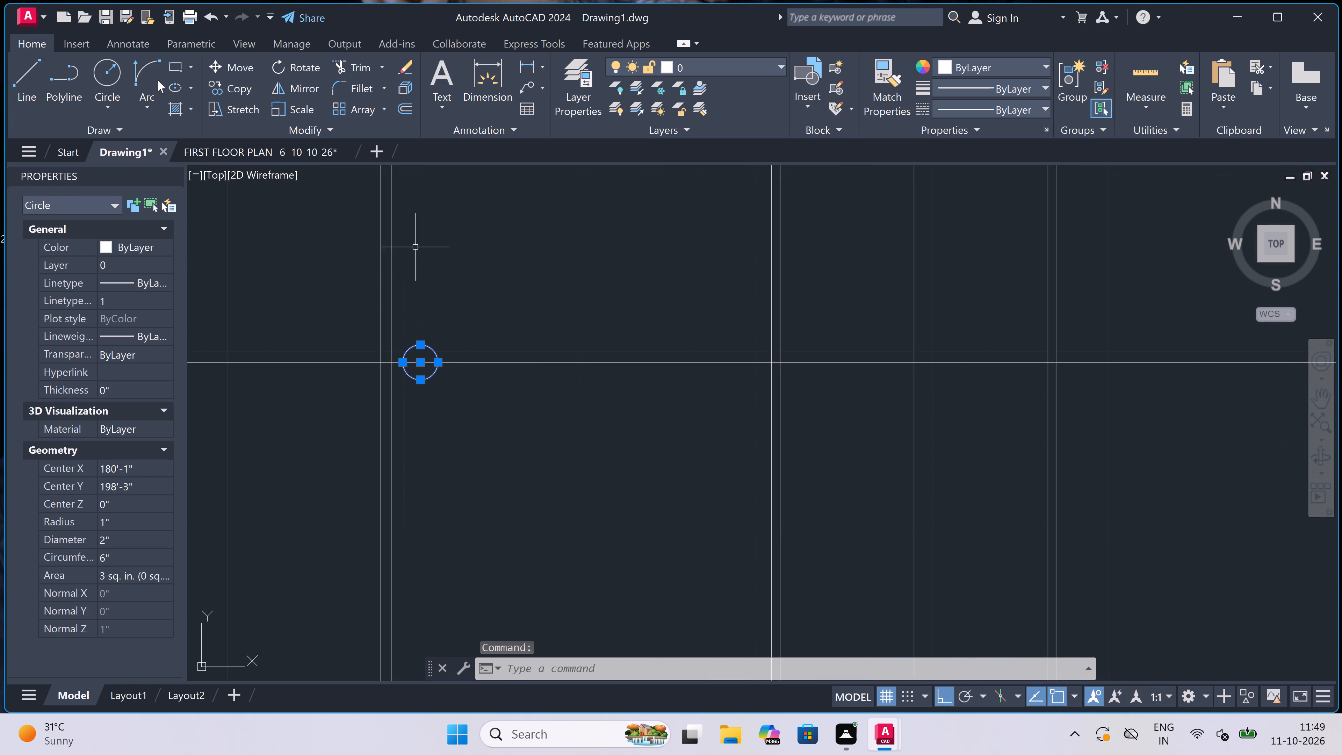
left_click(236, 84)
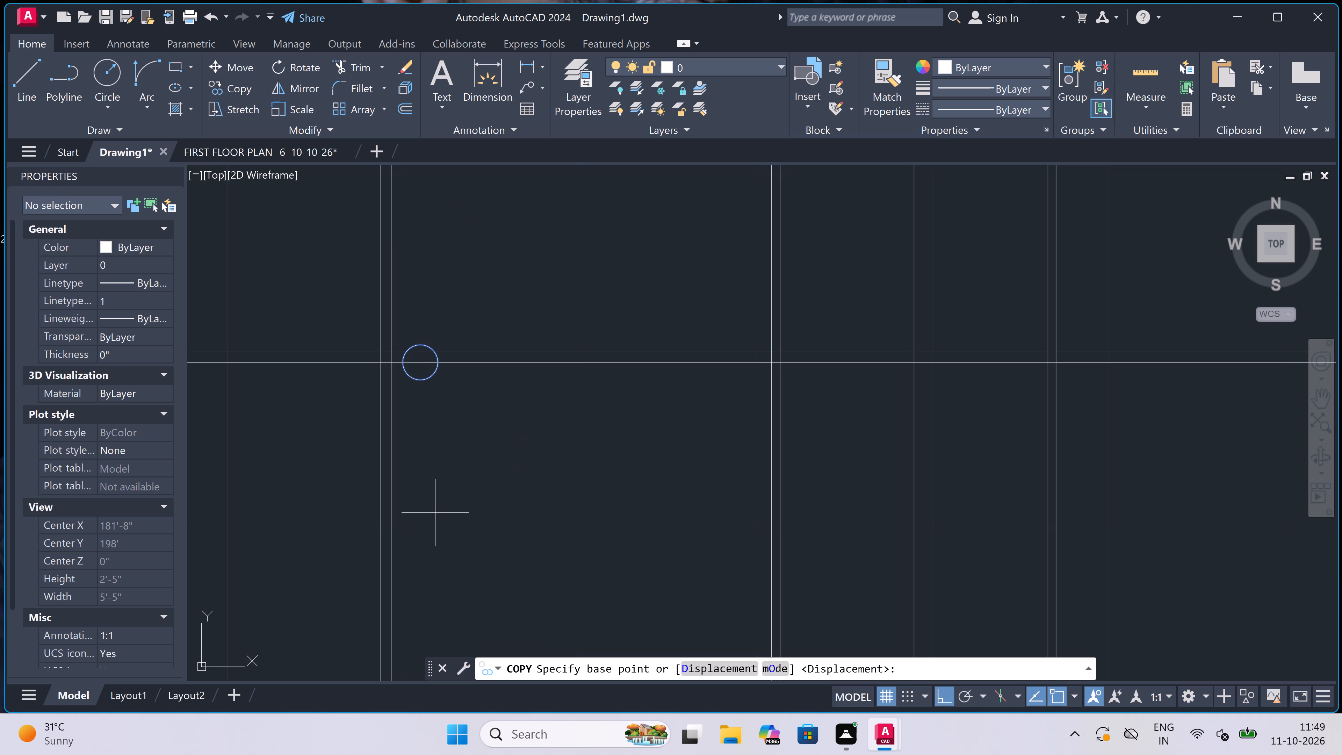
left_click(420, 360)
scroll(384, 439, "down", 1)
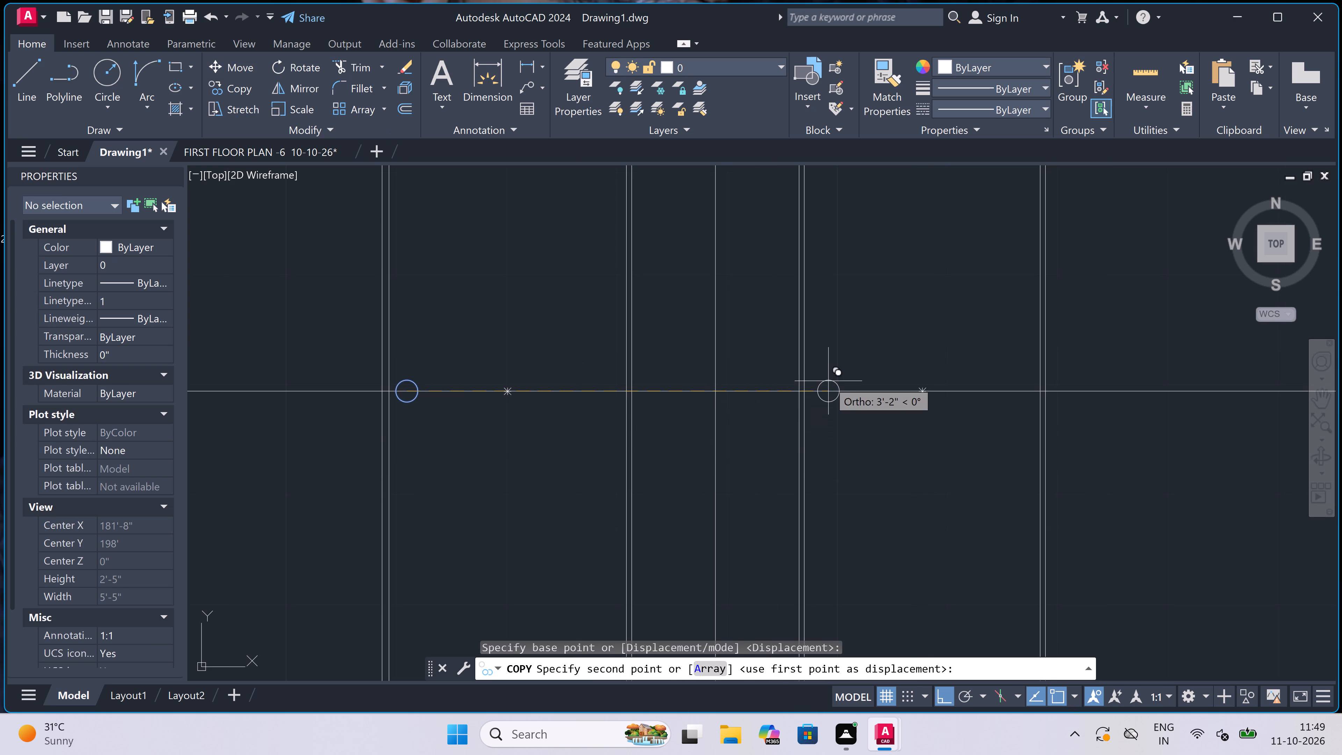
scroll(828, 385, "up", 4)
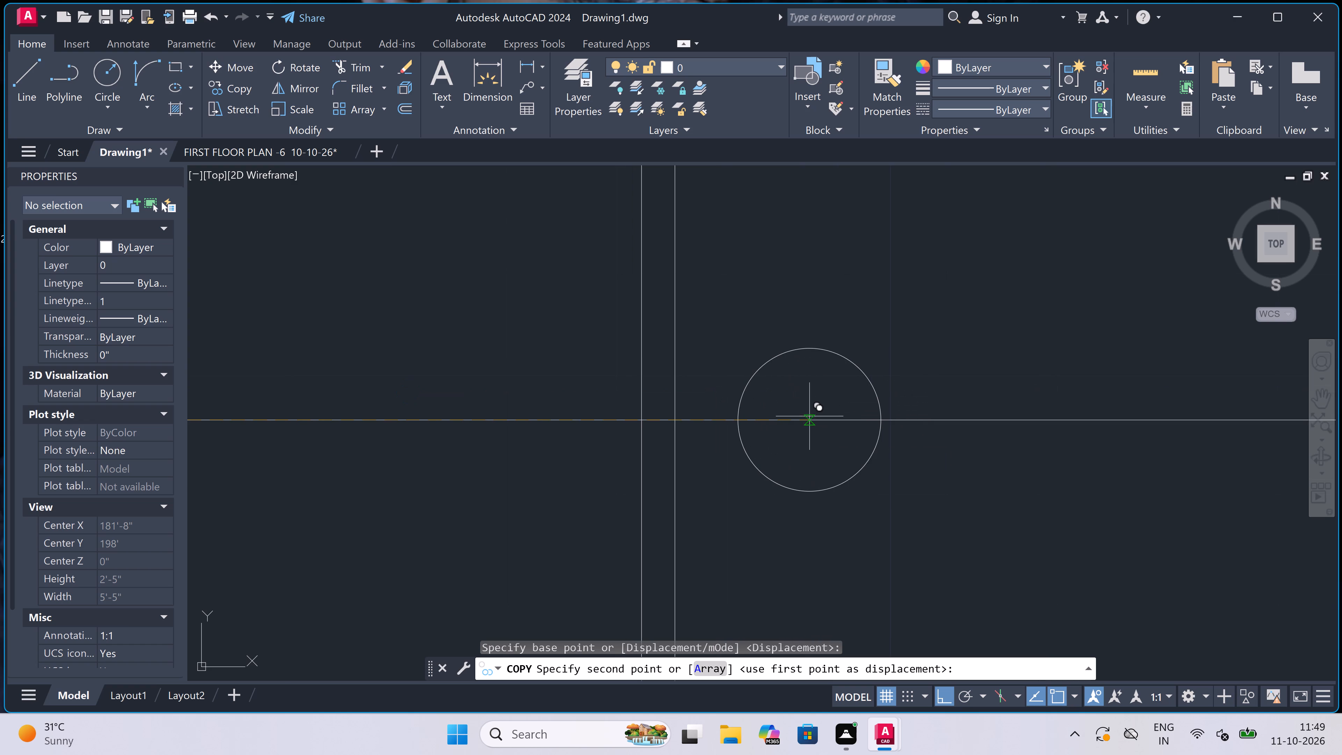
left_click(810, 419)
Place another copy of the knob circle about 21'-0" horizontally from the first door's knob, just inside the ground storey's third door's left frame.
scroll(486, 426, "down", 7)
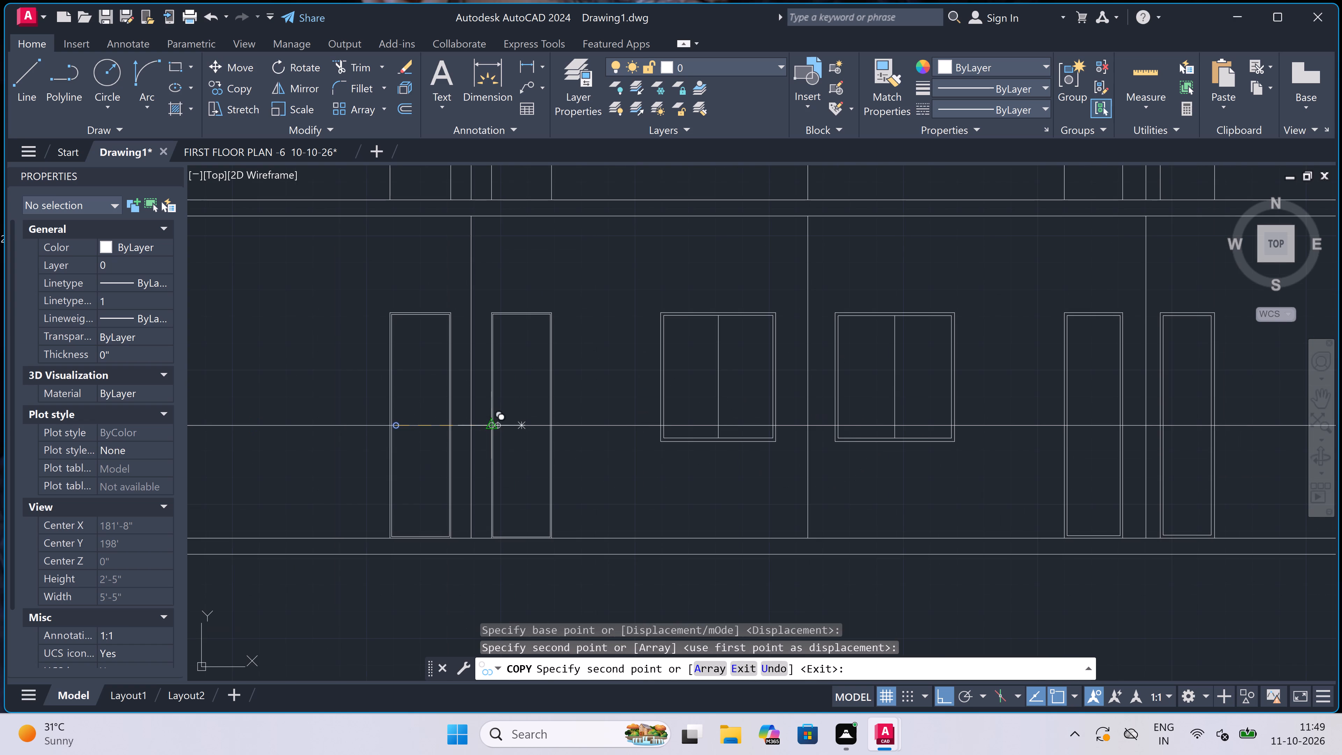
scroll(517, 428, "down", 3)
scroll(671, 426, "up", 4)
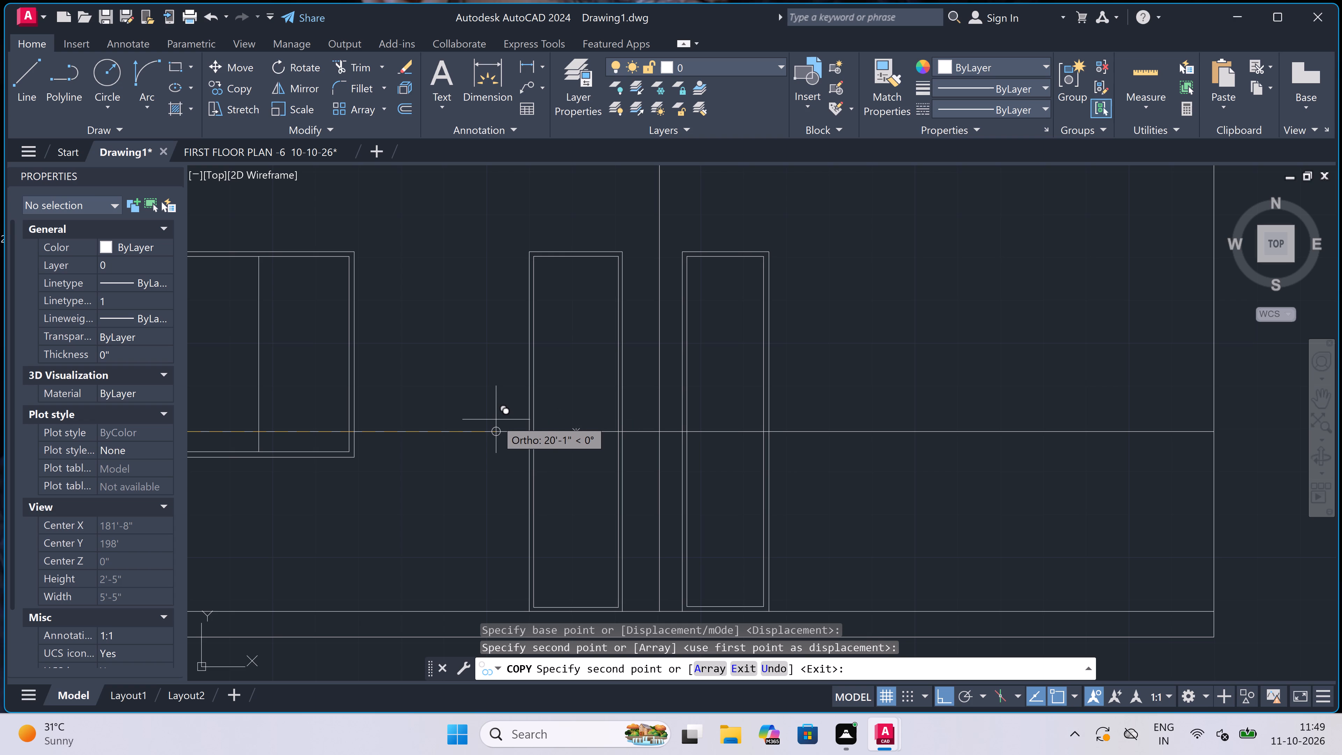
scroll(496, 421, "down", 3)
scroll(498, 422, "up", 4)
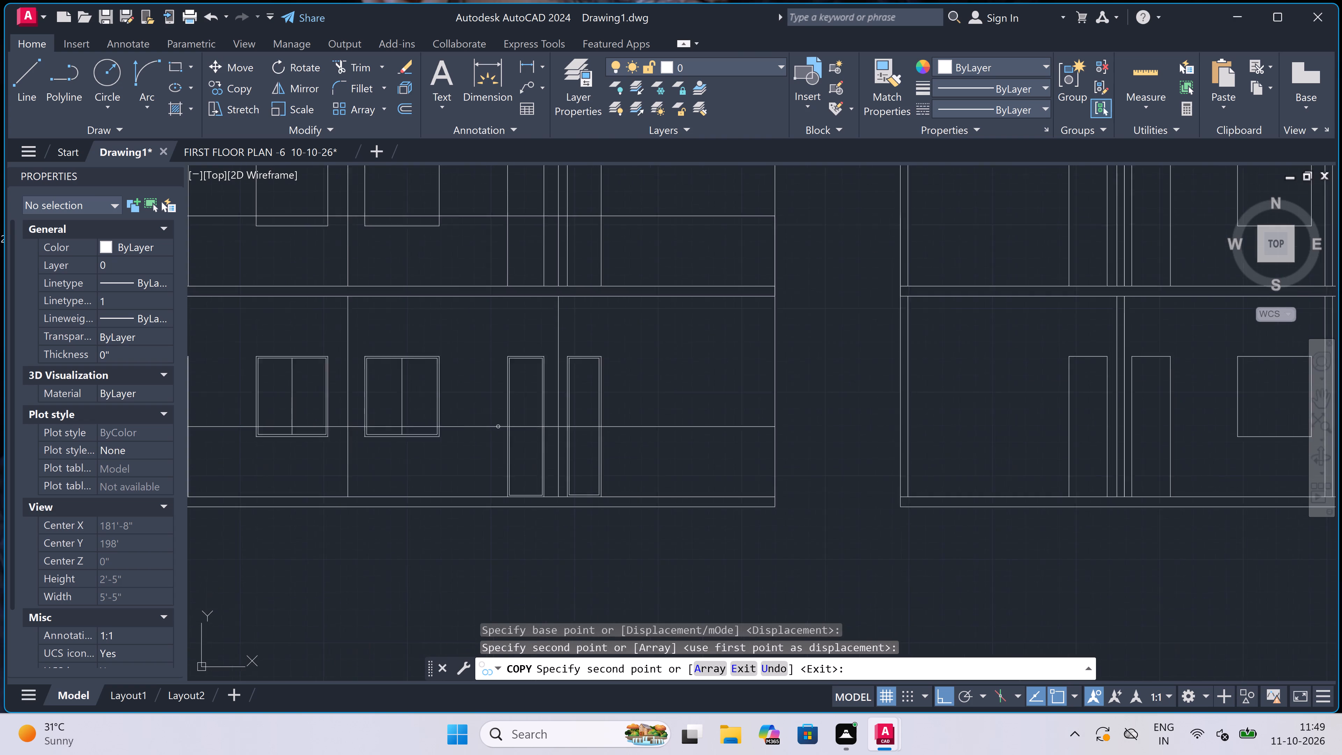
scroll(573, 436, "up", 3)
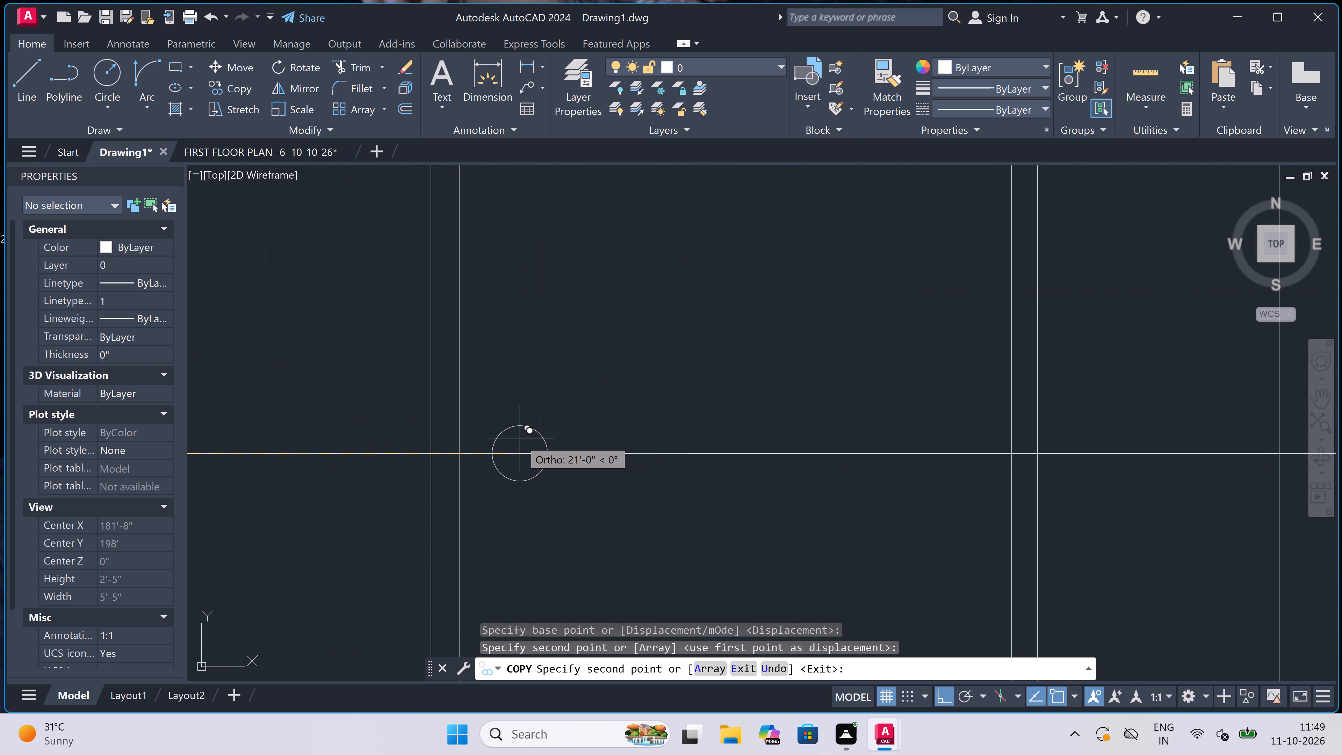
left_click(518, 439)
Place a final copy of the knob circle on the same horizontal line, just inside the ground storey's fourth door's left frame.
scroll(410, 445, "down", 2)
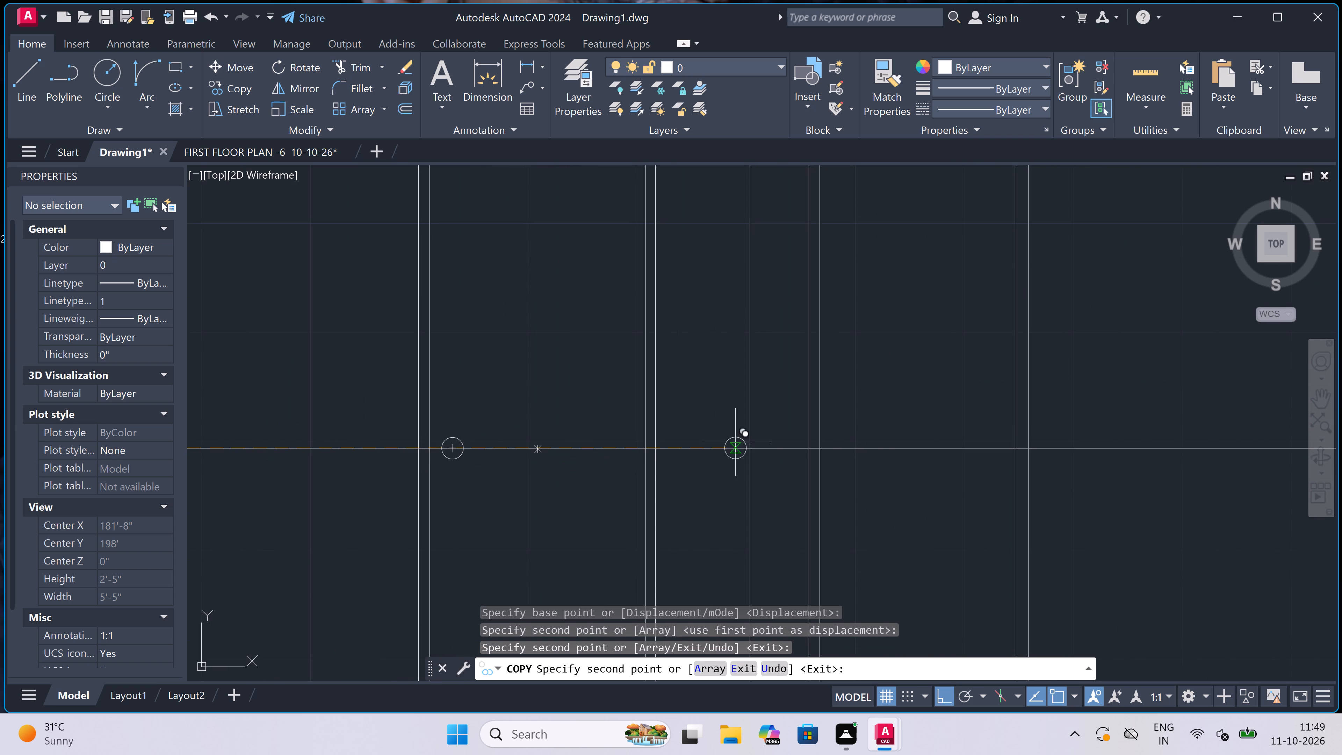
scroll(490, 449, "down", 2)
scroll(617, 453, "up", 2)
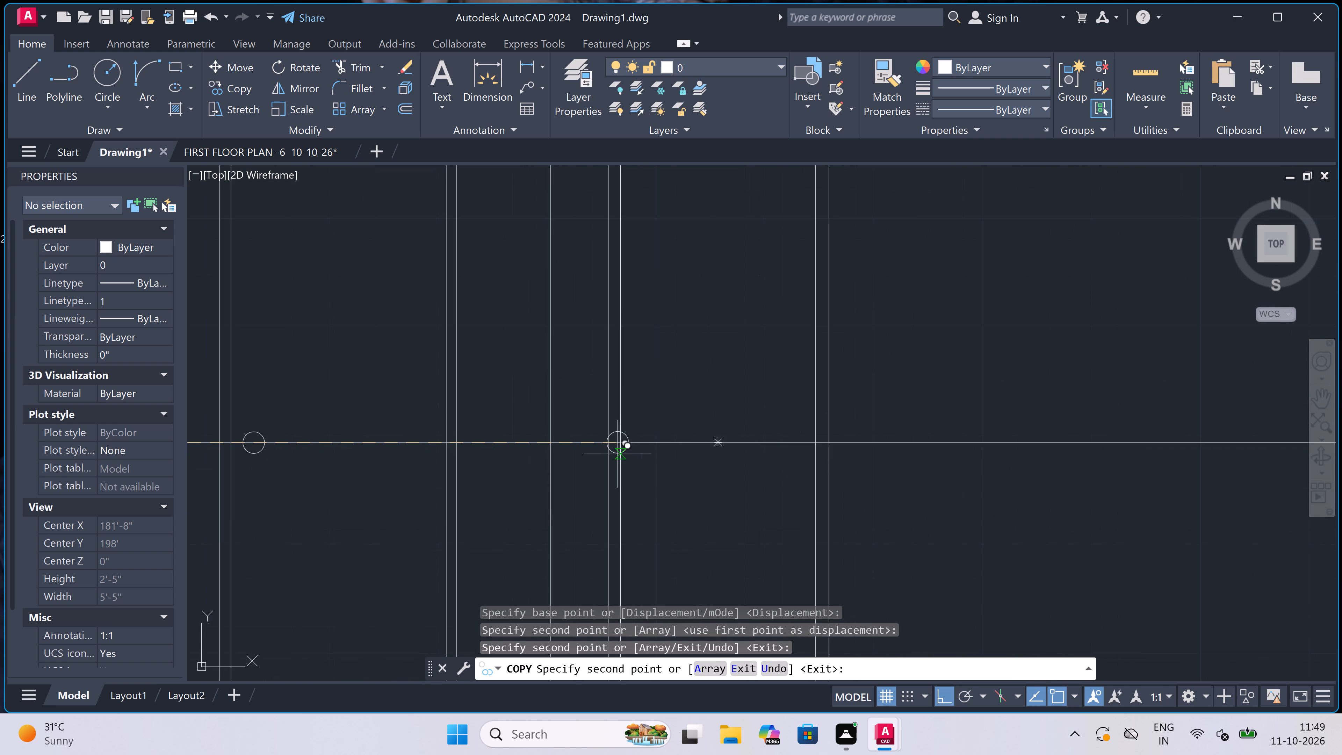
scroll(658, 448, "up", 2)
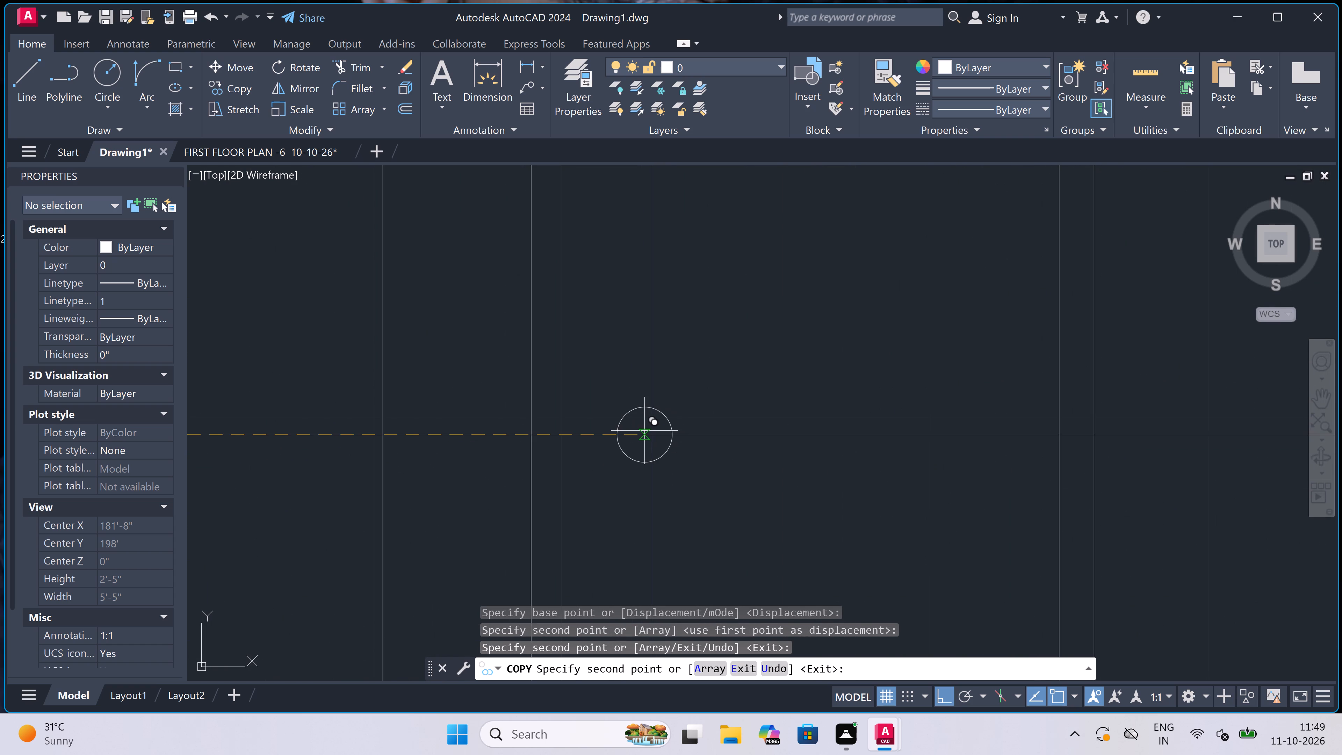
left_click(637, 427)
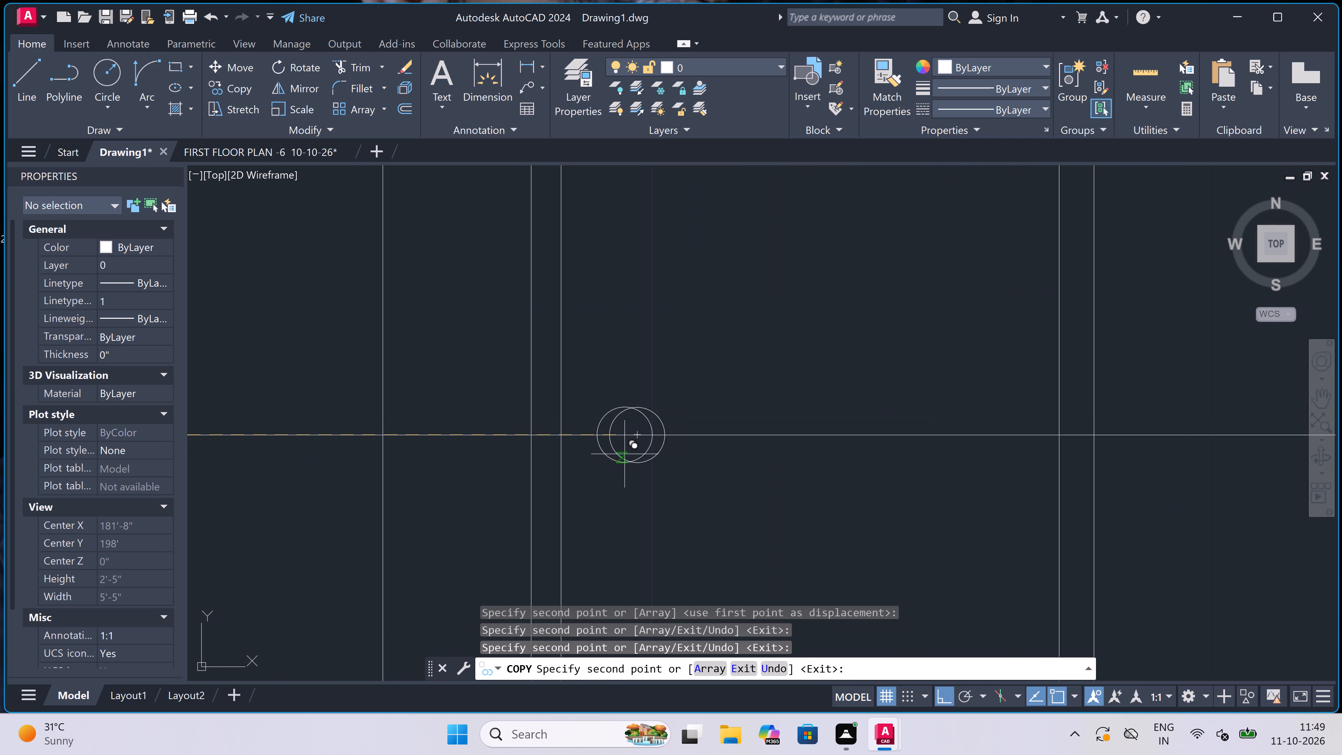
key("Escape")
Copy the ground storey's four detailed doors and two windows straight up onto the storey above, from the first door's top-left corner to its matching corner.
scroll(625, 454, "down", 8)
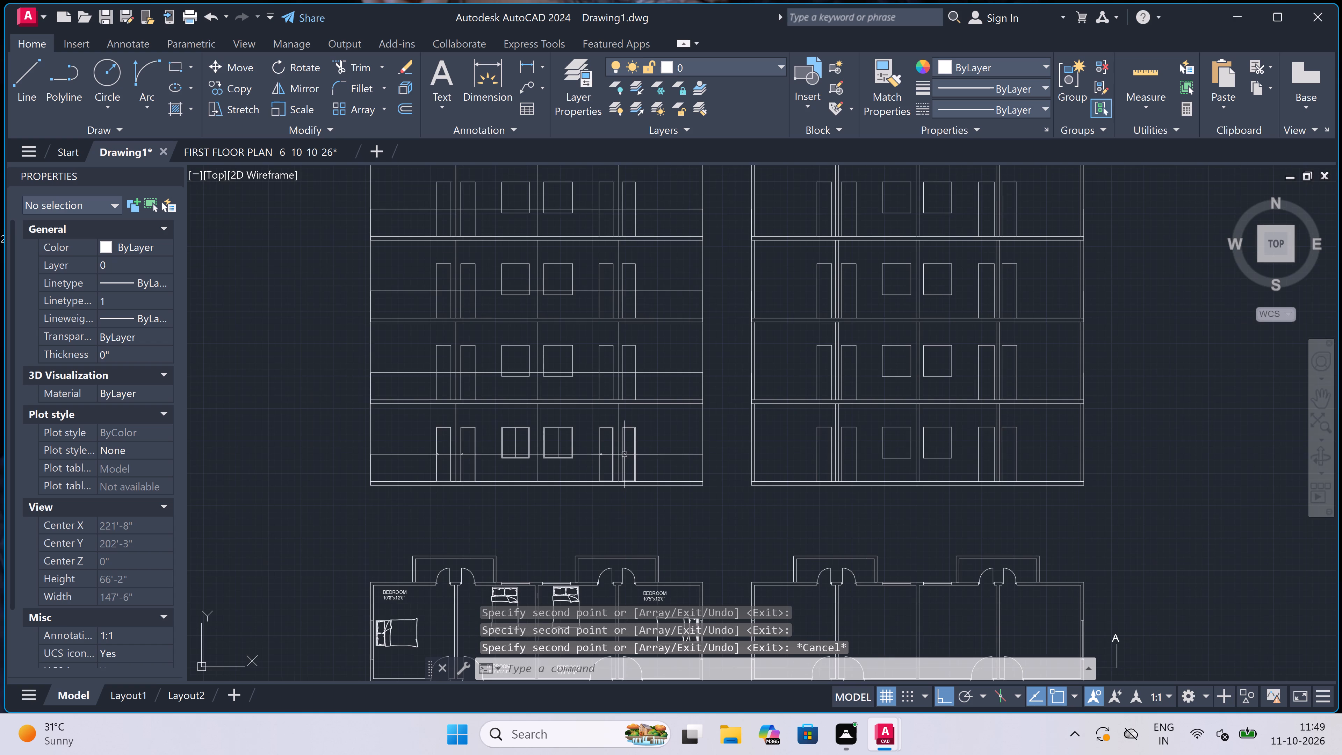
scroll(626, 439, "up", 5)
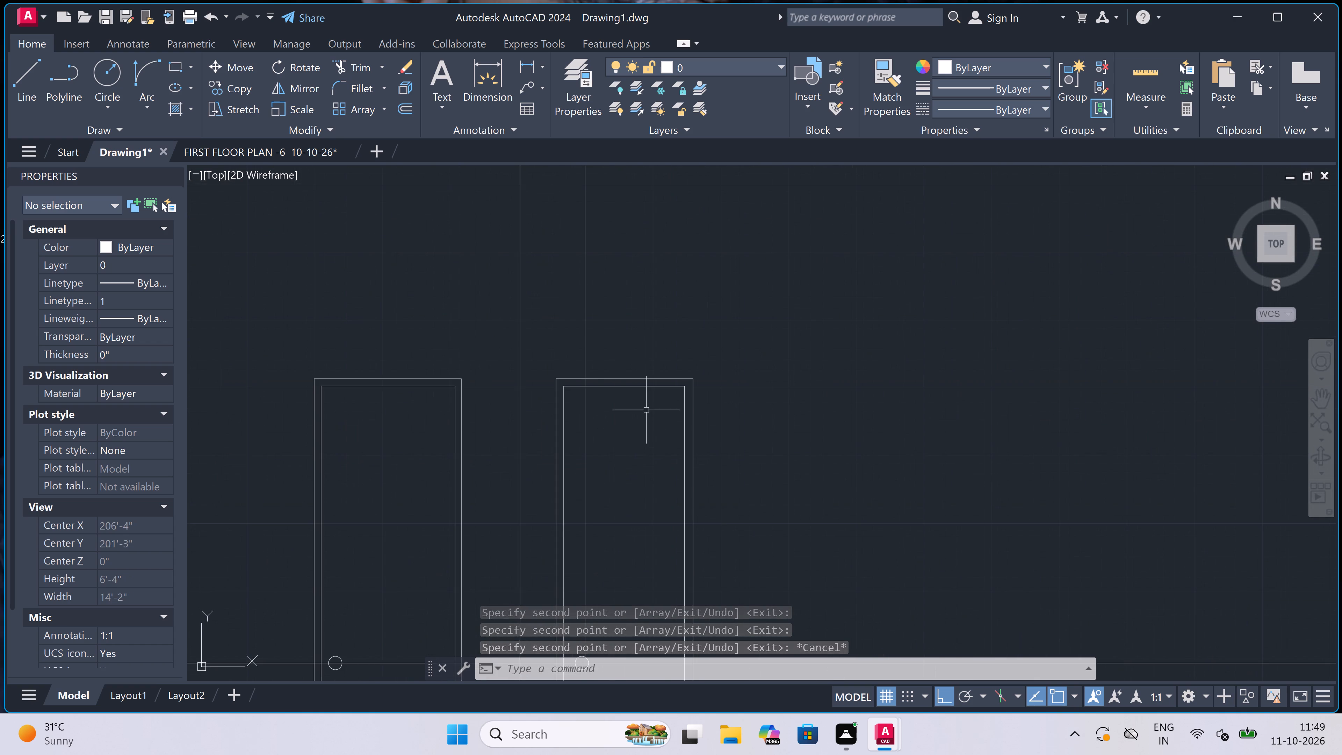
left_click(732, 342)
scroll(580, 474, "down", 4)
scroll(577, 512, "up", 3)
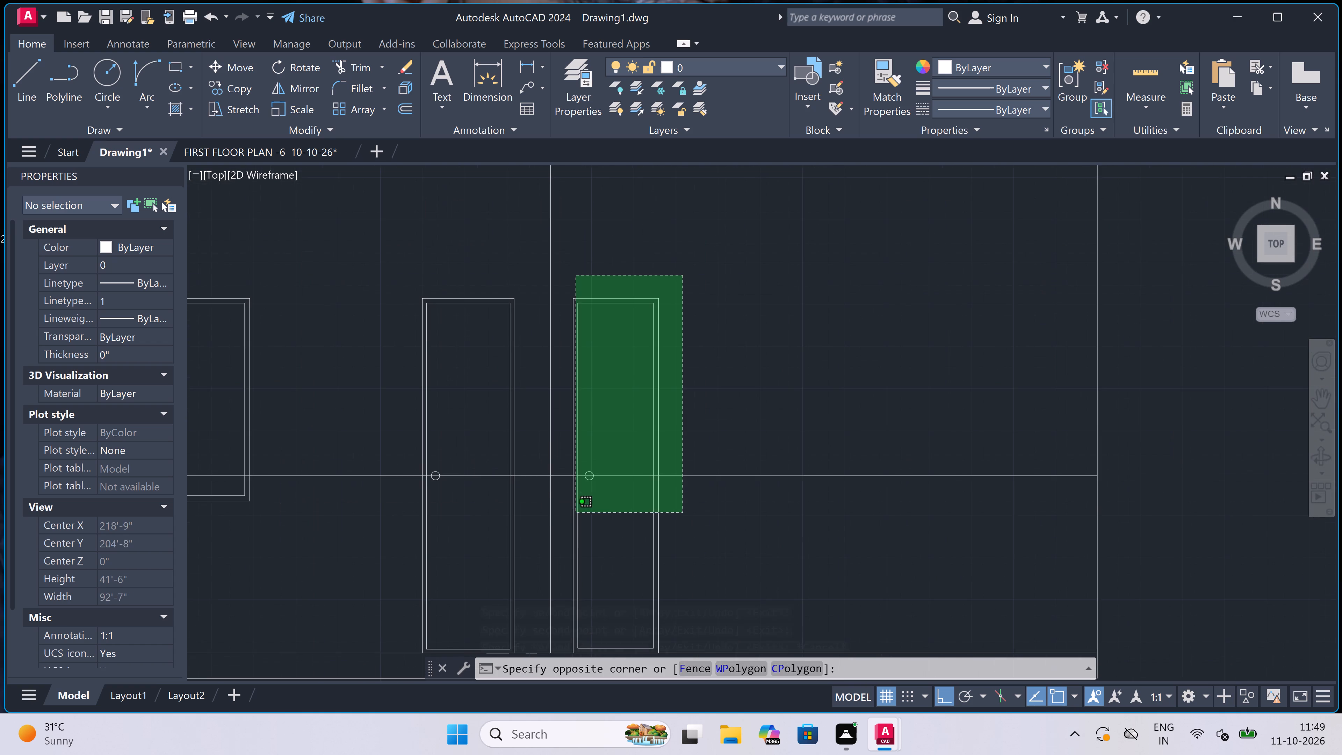
scroll(573, 436, "up", 4)
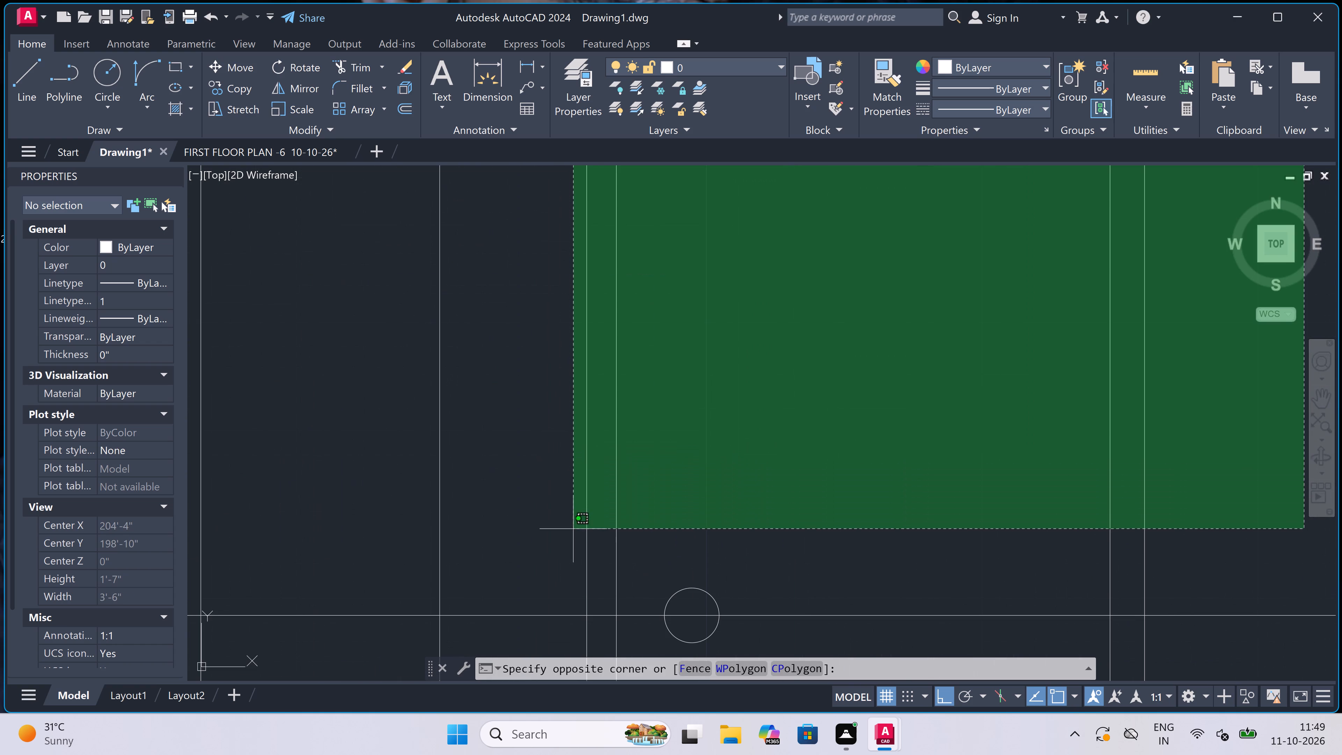
left_click(573, 604)
scroll(586, 515, "down", 4)
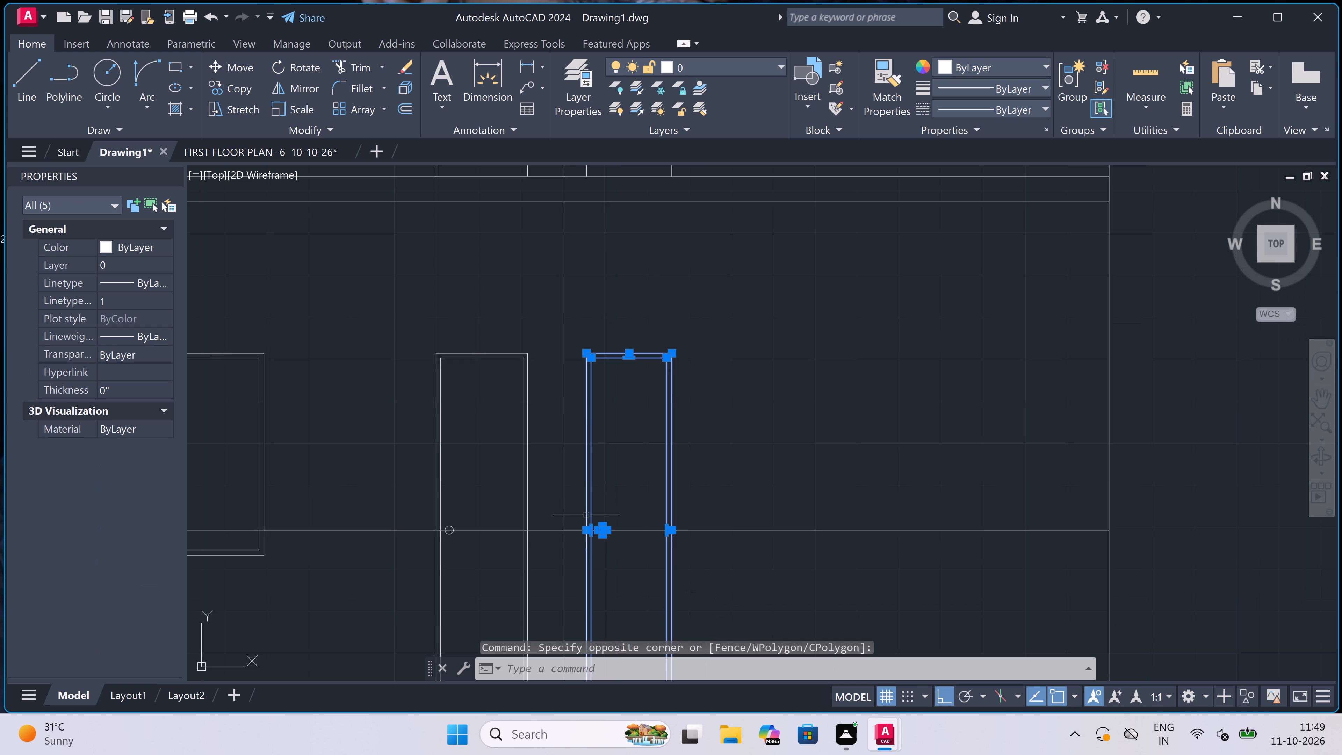
scroll(586, 515, "down", 1)
scroll(540, 480, "up", 2)
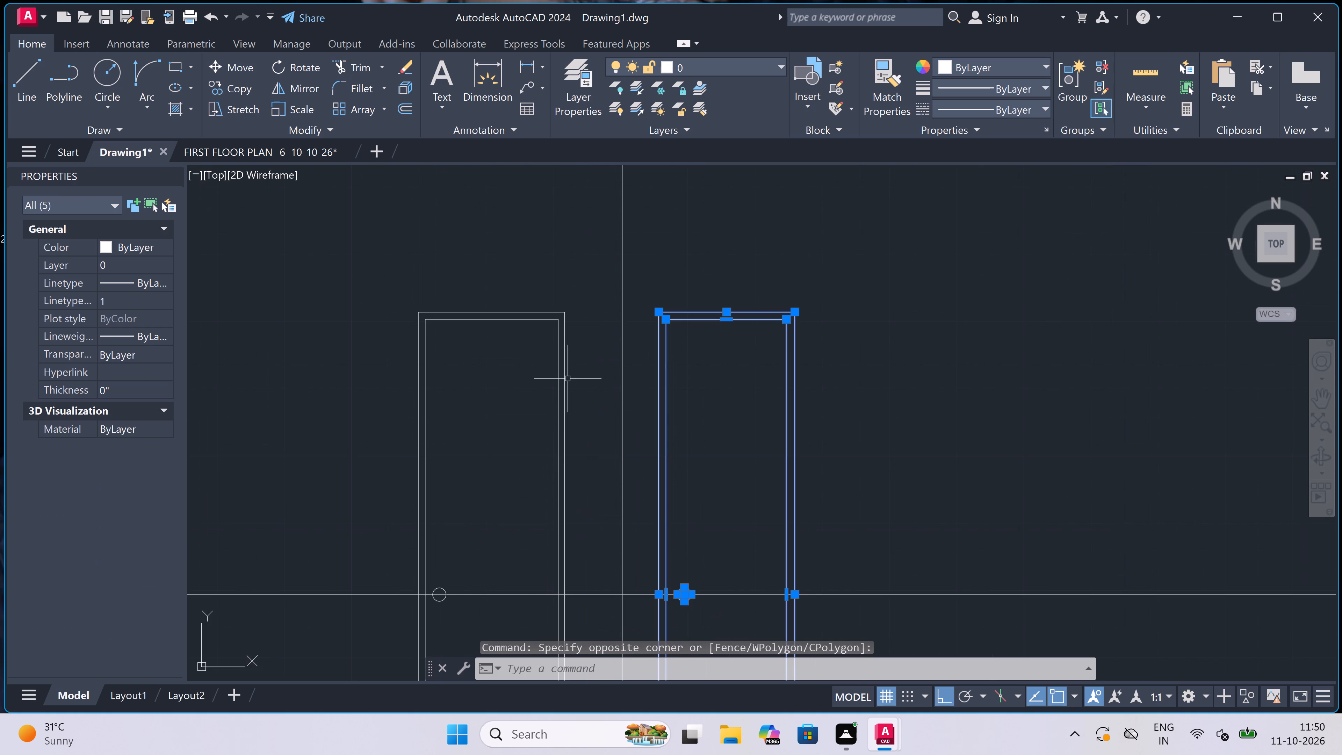
left_click(579, 282)
scroll(369, 596, "up", 2)
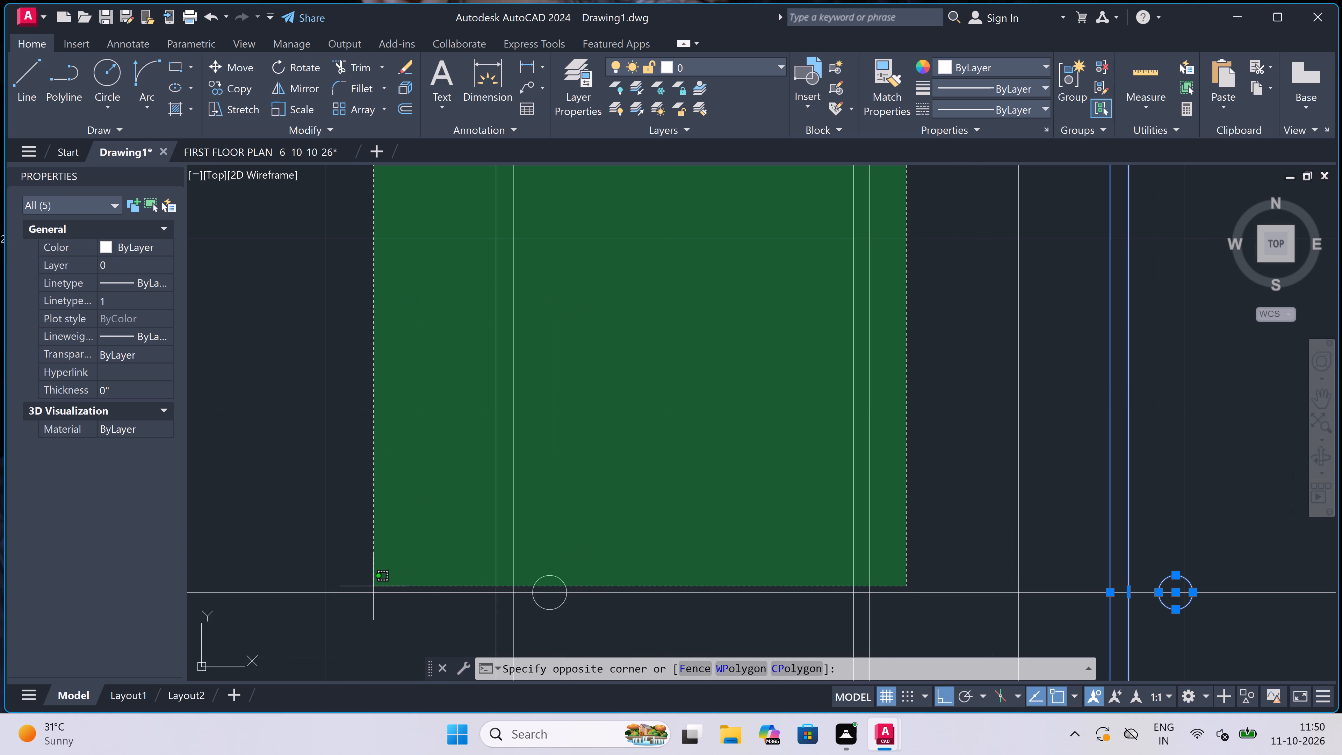
left_click(373, 586)
scroll(528, 512, "down", 6)
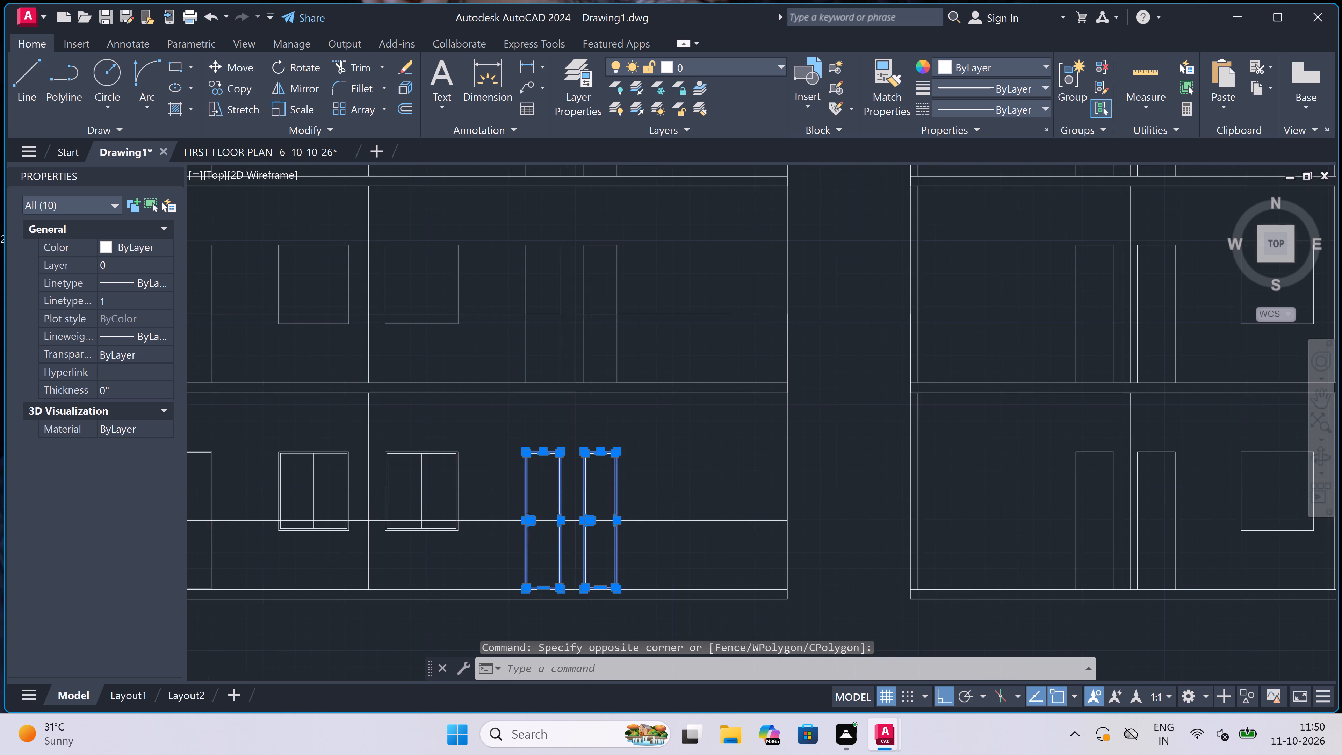
scroll(353, 483, "up", 4)
scroll(716, 444, "down", 3)
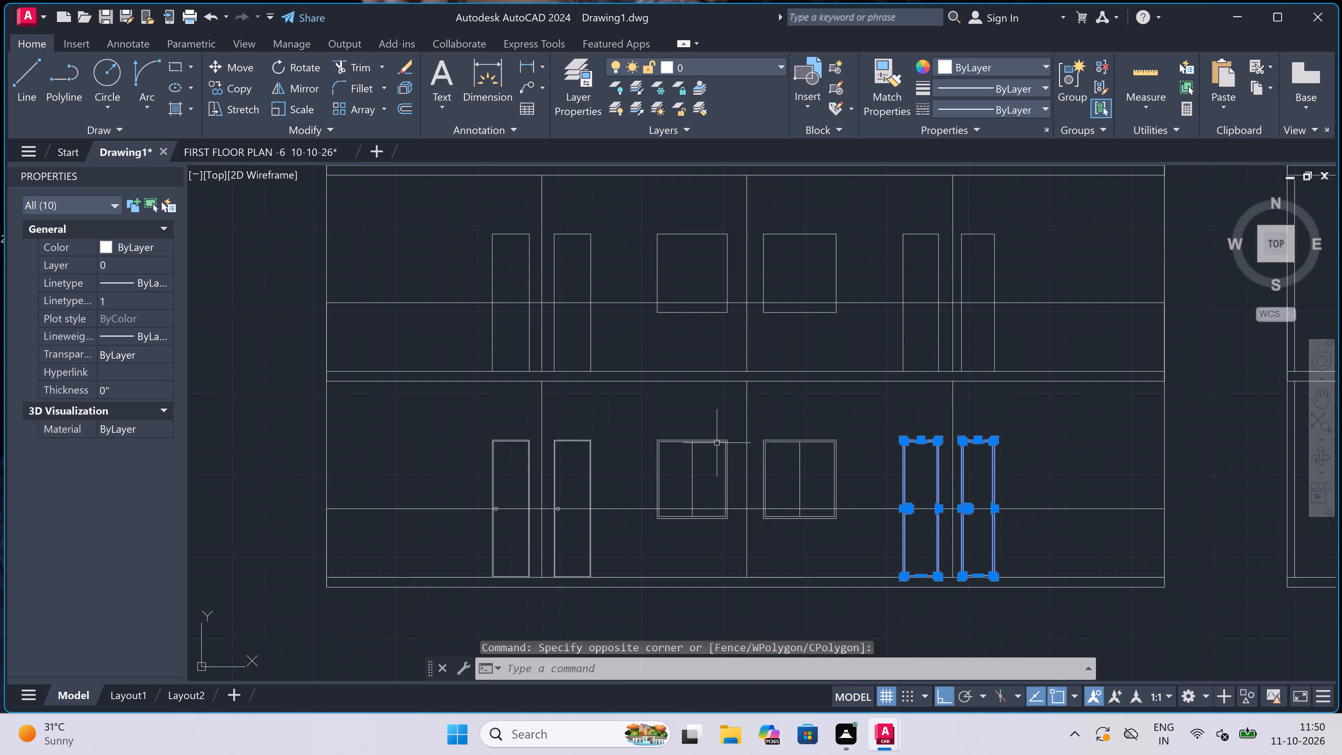
scroll(851, 436, "up", 1)
left_click(851, 426)
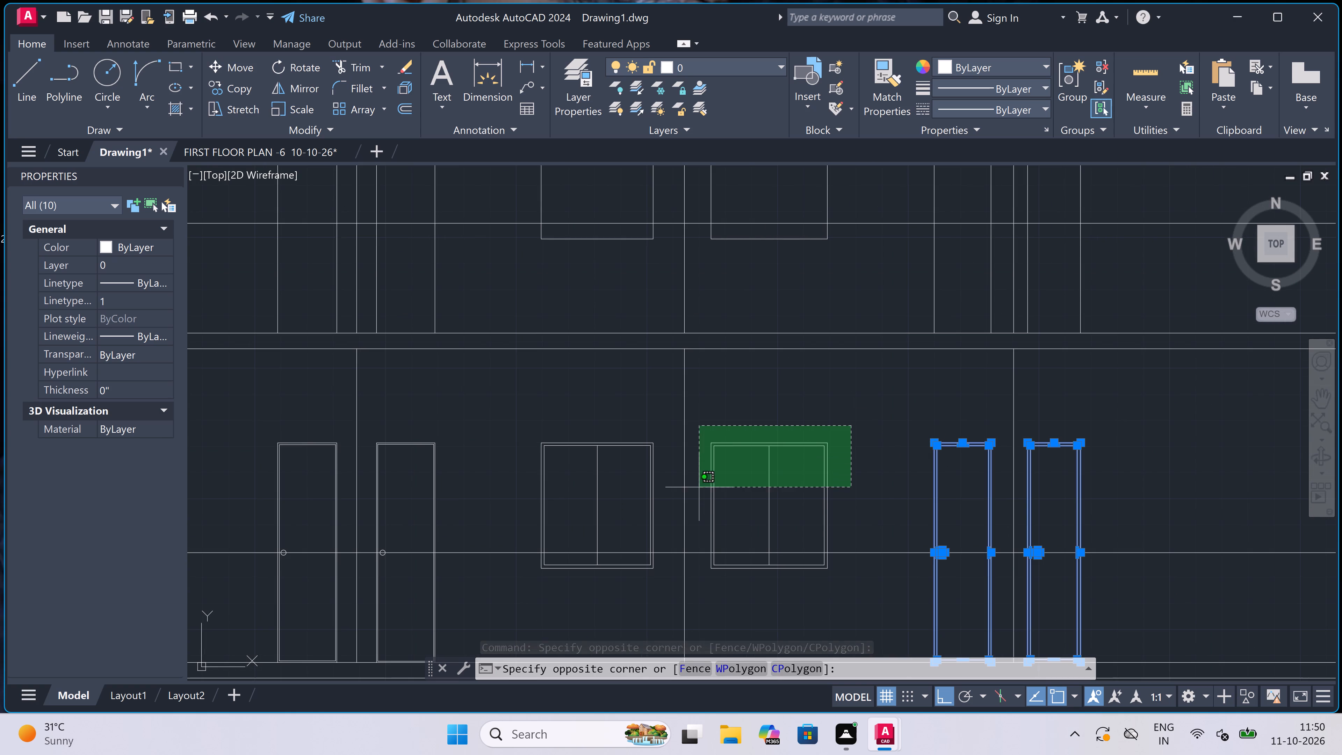
left_click(707, 539)
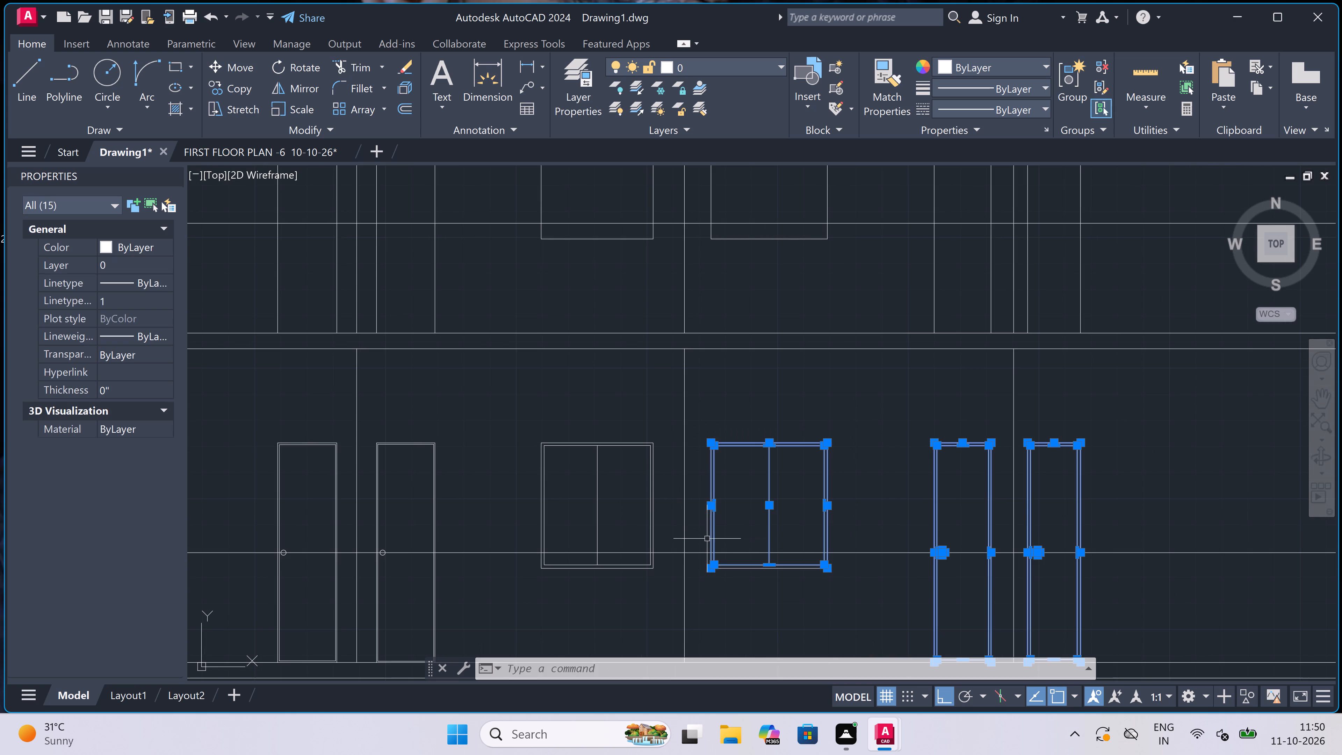
left_click(659, 427)
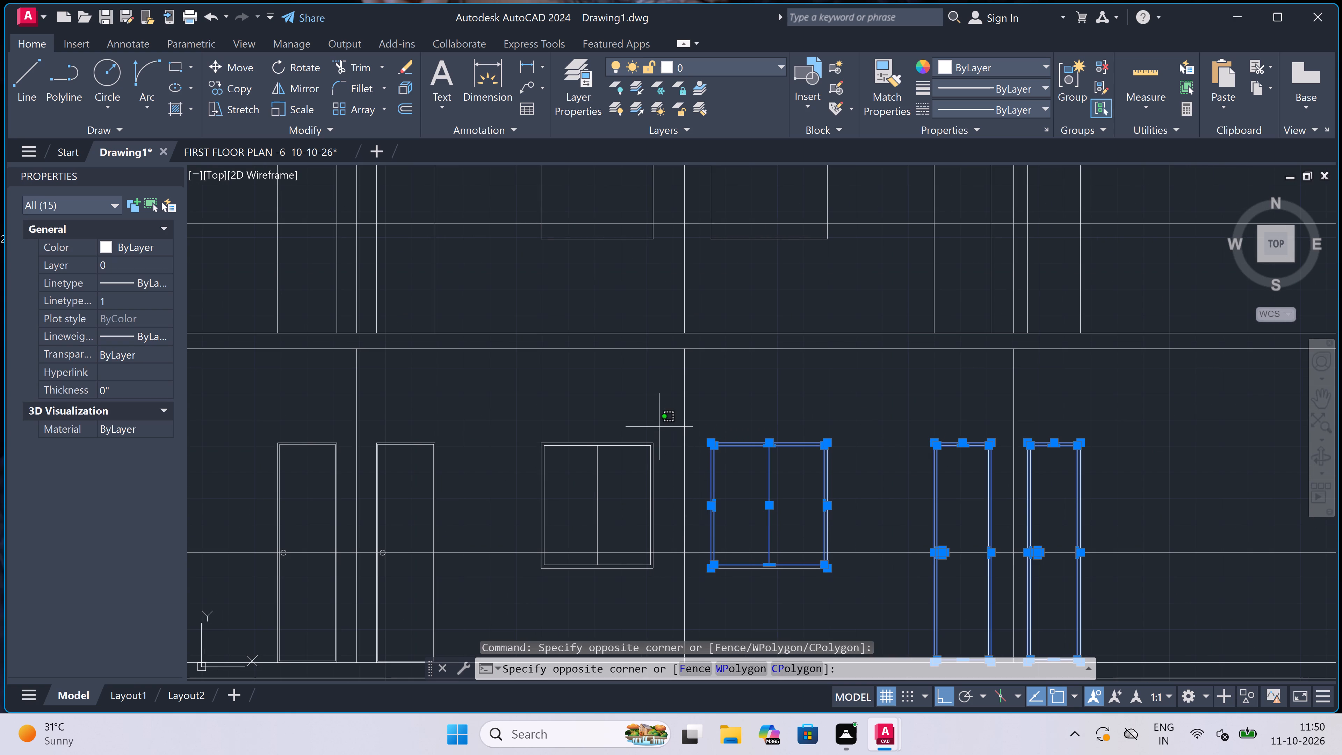
left_click(526, 535)
scroll(523, 532, "down", 1)
scroll(371, 531, "up", 1)
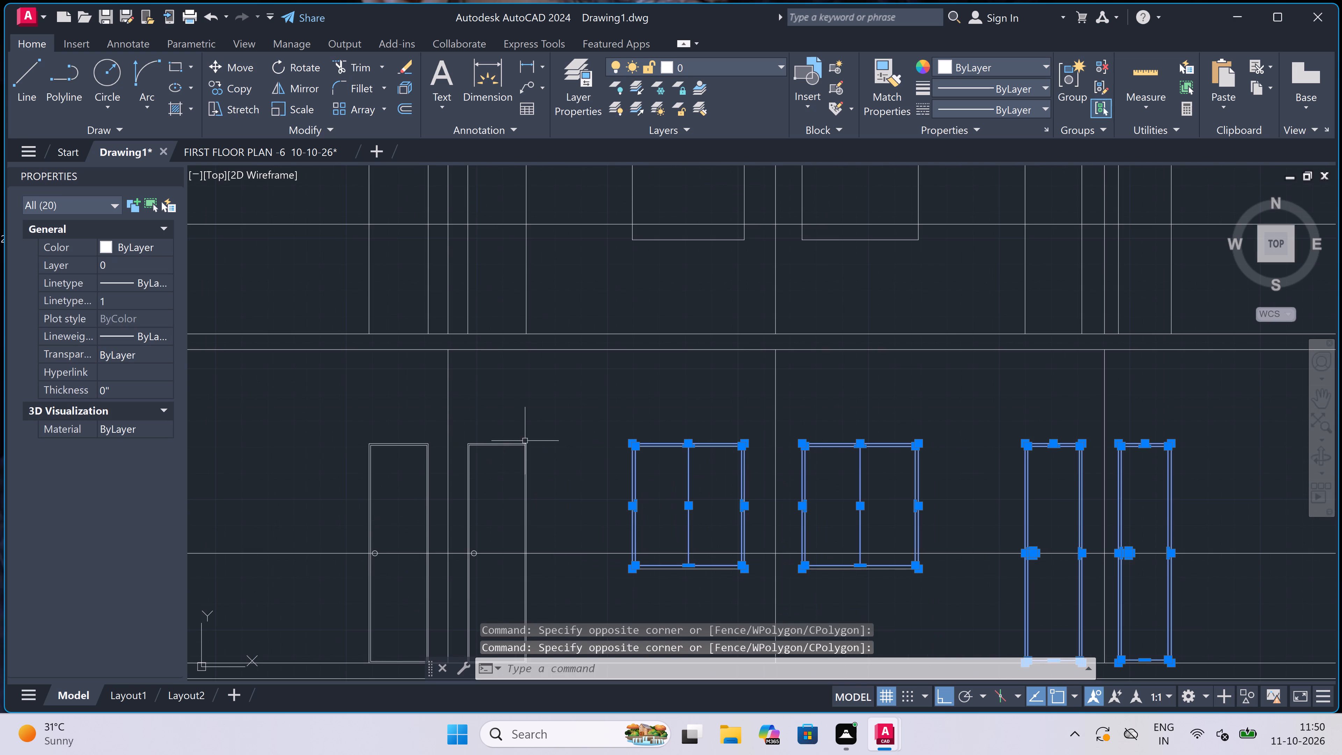
left_click_drag(554, 423, 552, 429)
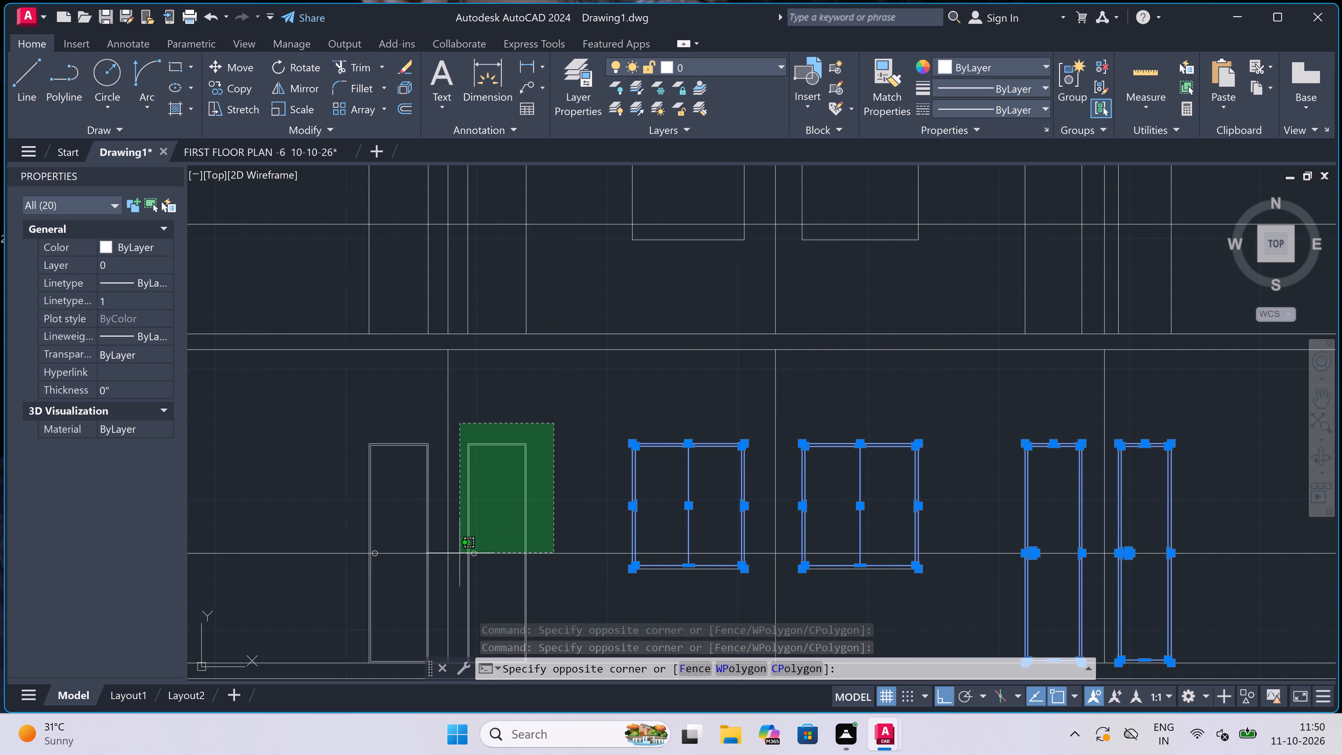
scroll(454, 561, "up", 2)
scroll(481, 537, "up", 2)
left_click(484, 539)
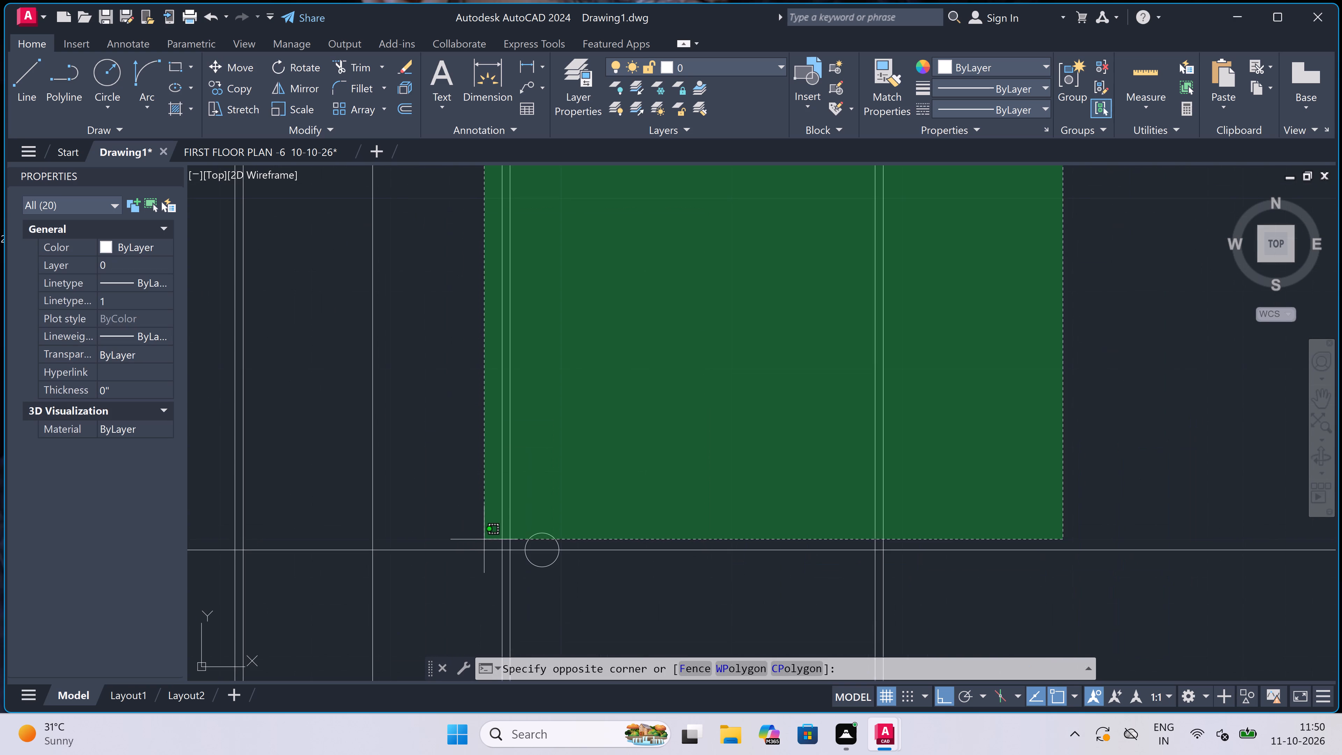
scroll(570, 511, "down", 3)
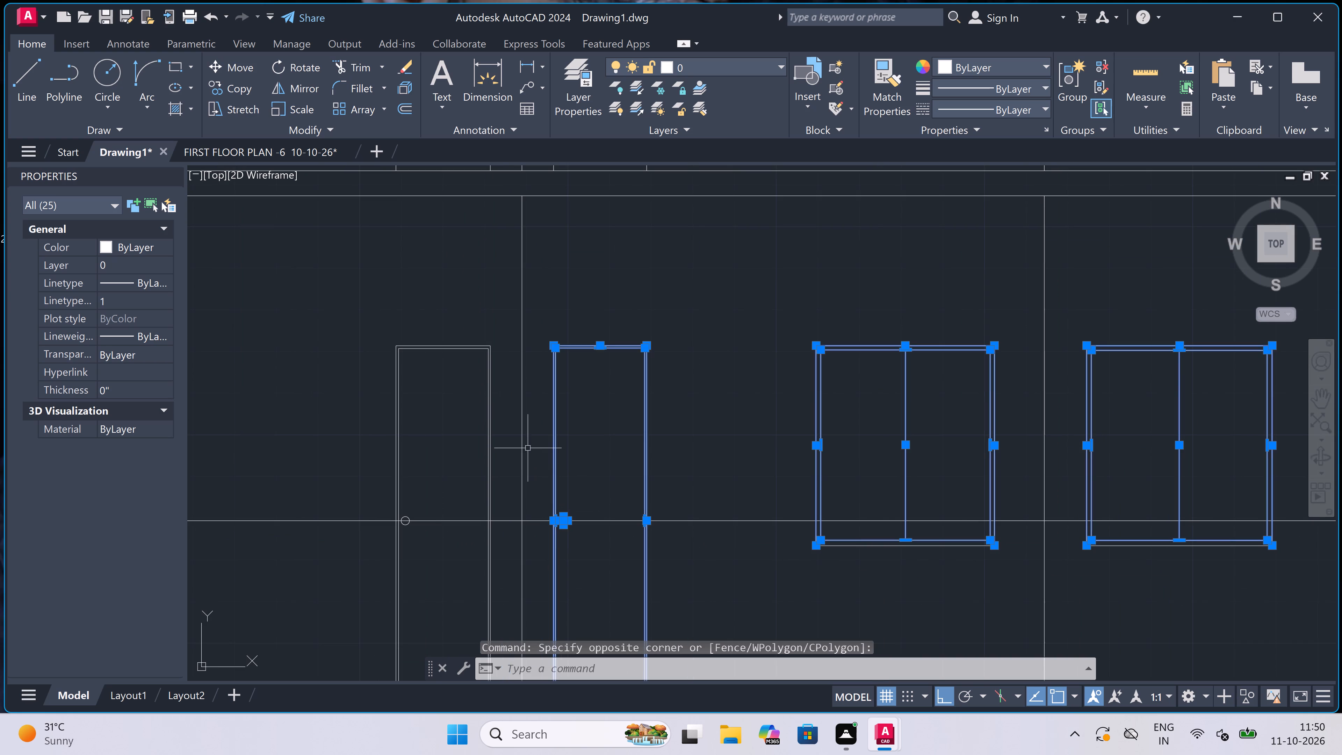
left_click(507, 326)
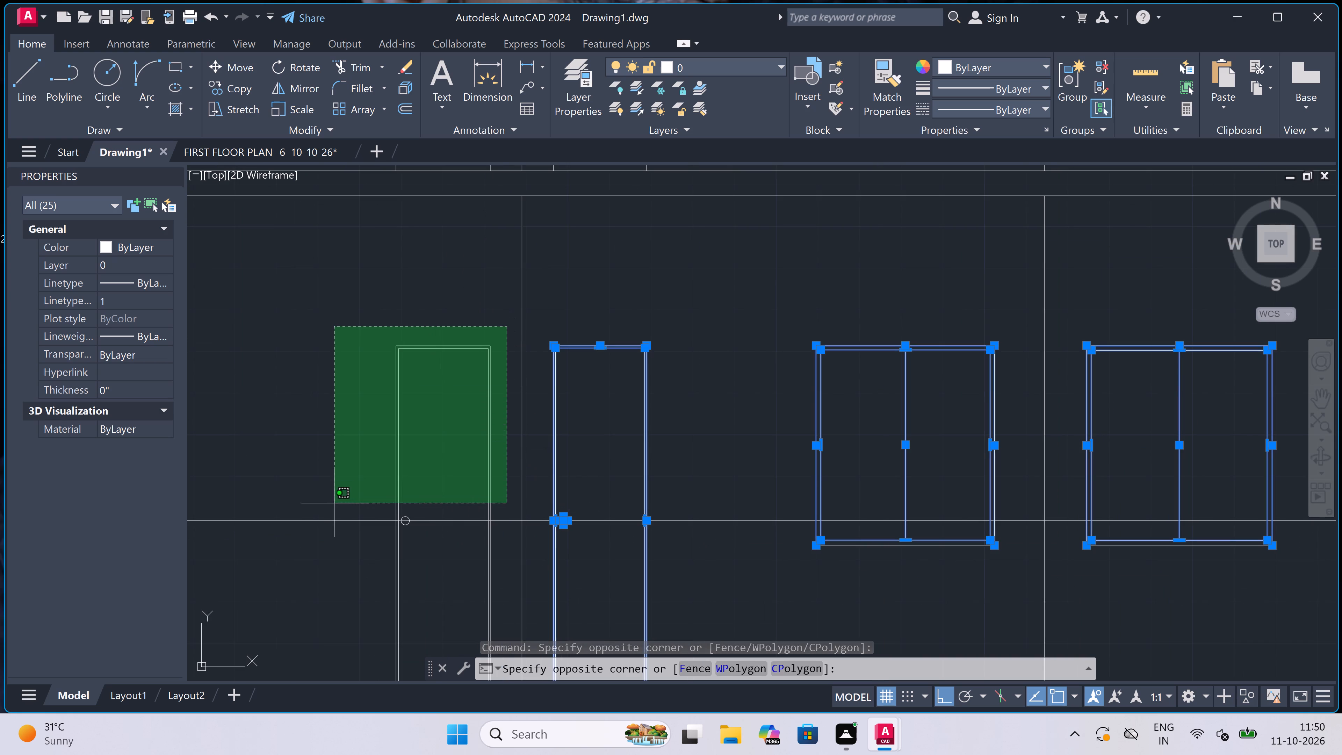
scroll(342, 525, "up", 2)
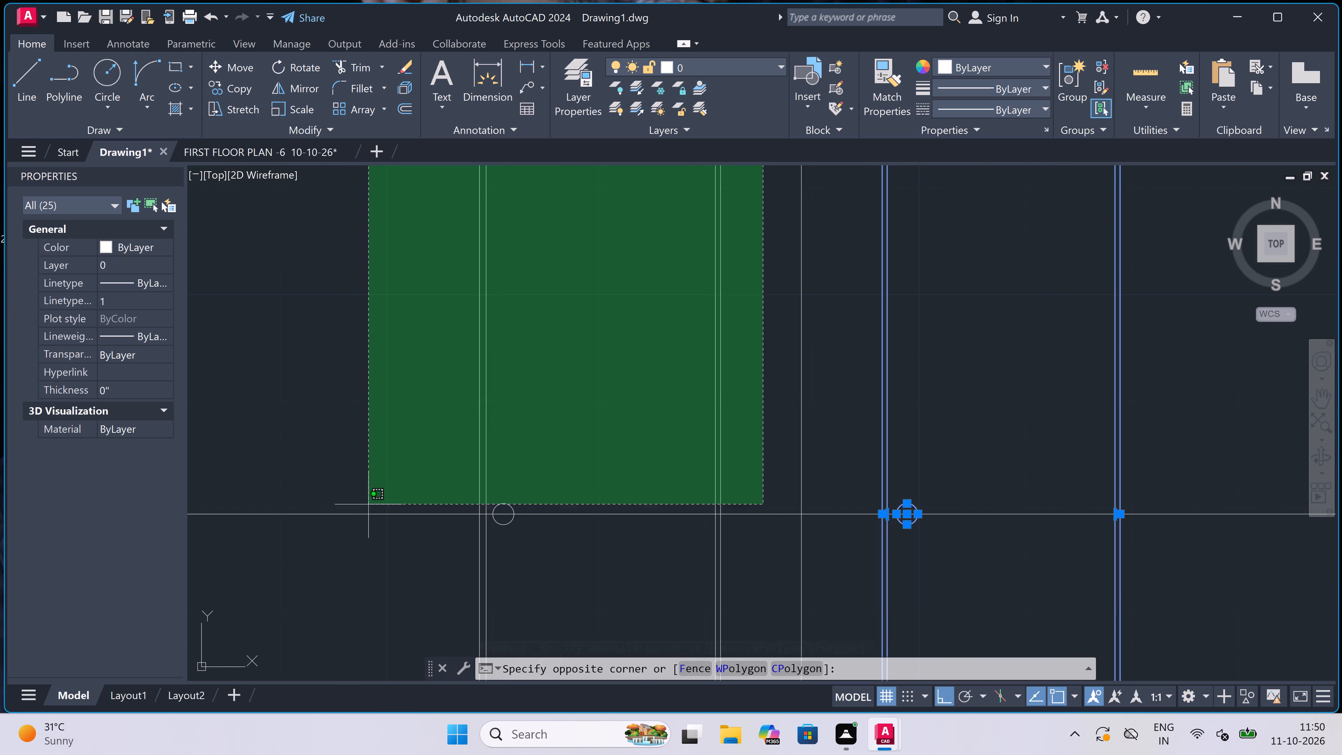
double_click(369, 510)
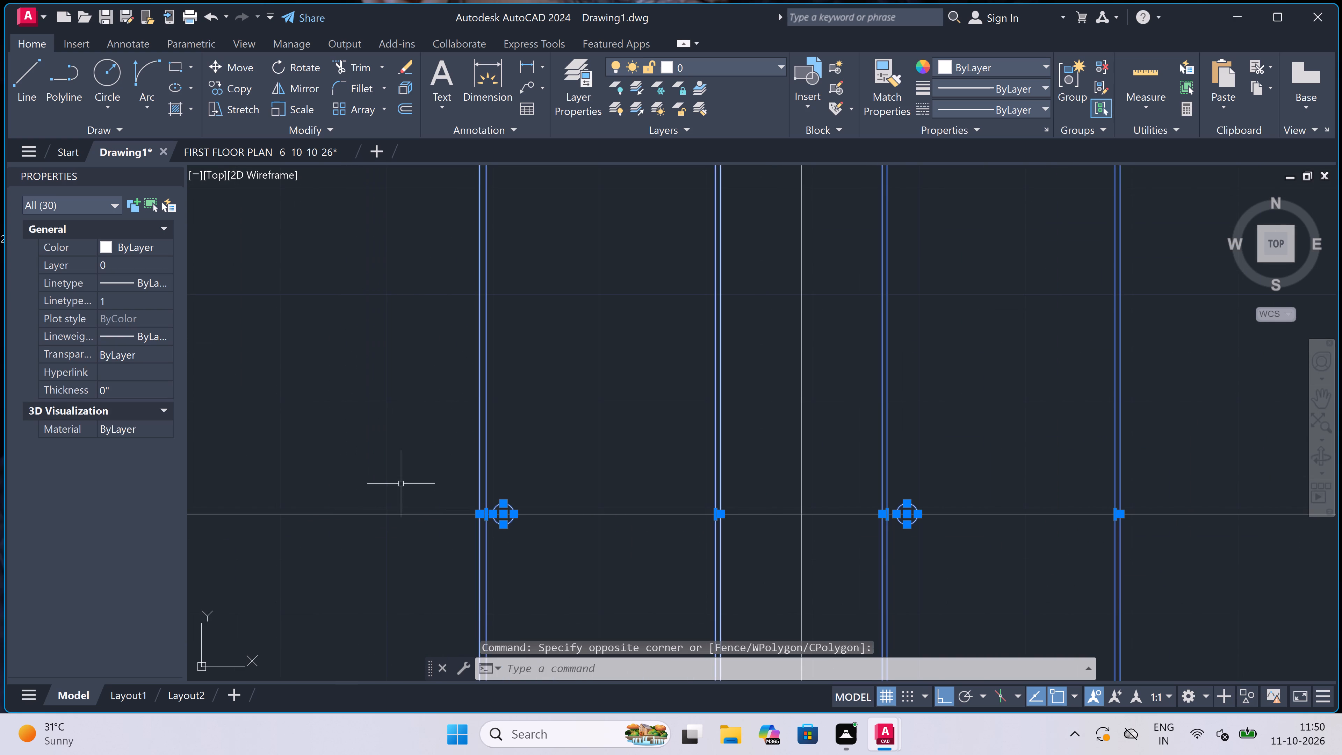
scroll(420, 483, "down", 3)
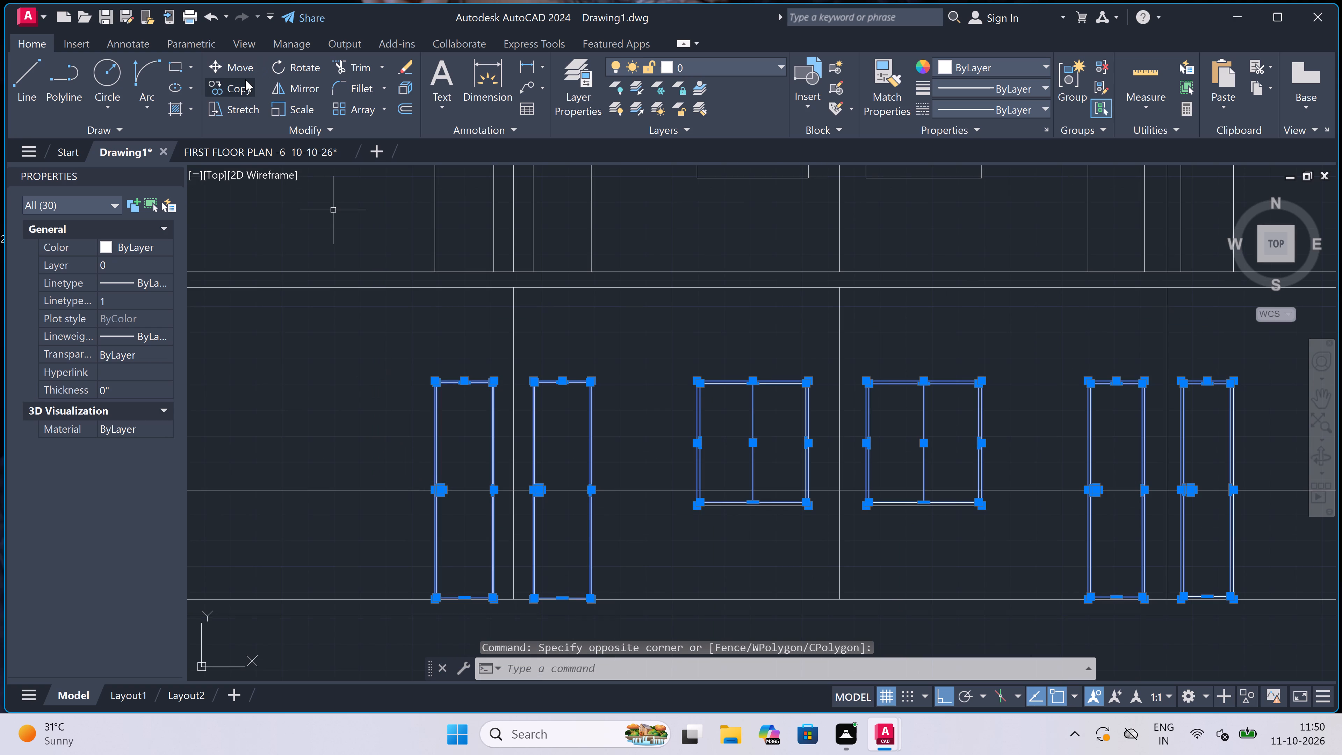
left_click(243, 85)
scroll(585, 416, "down", 2)
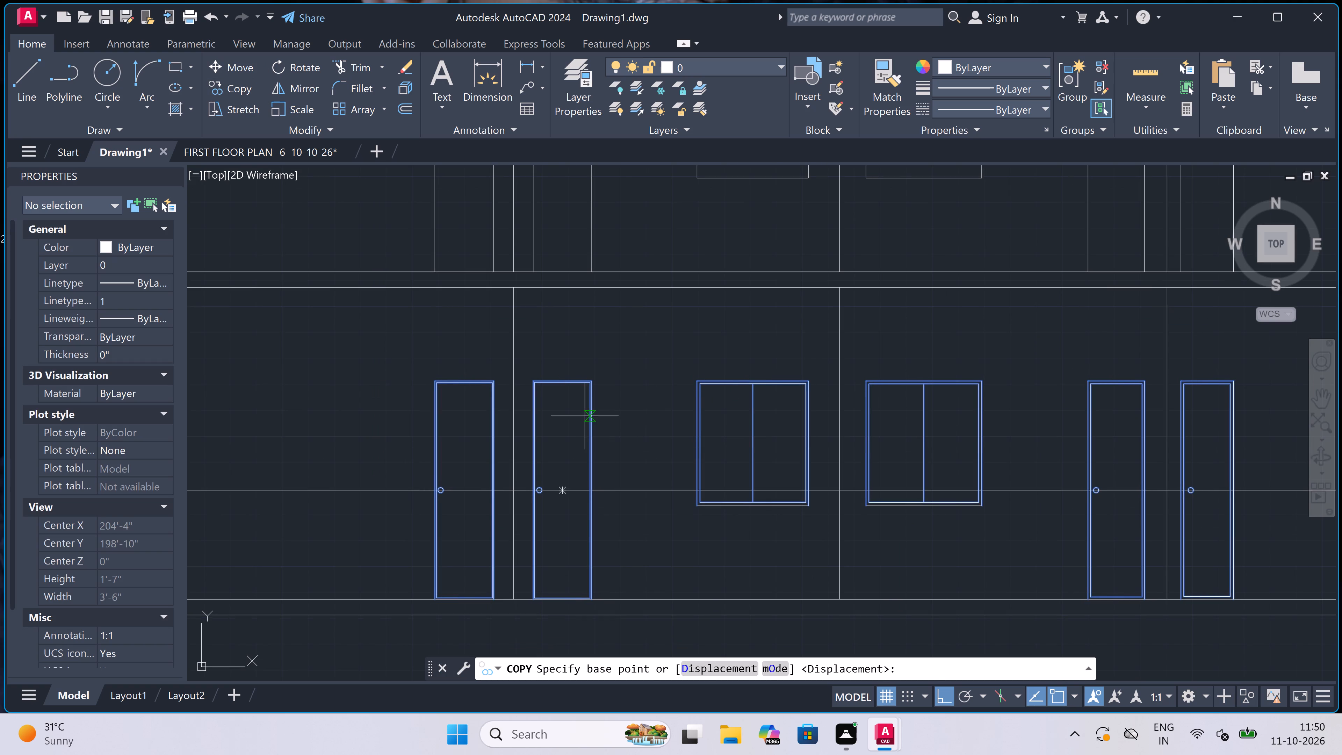
scroll(527, 394, "up", 3)
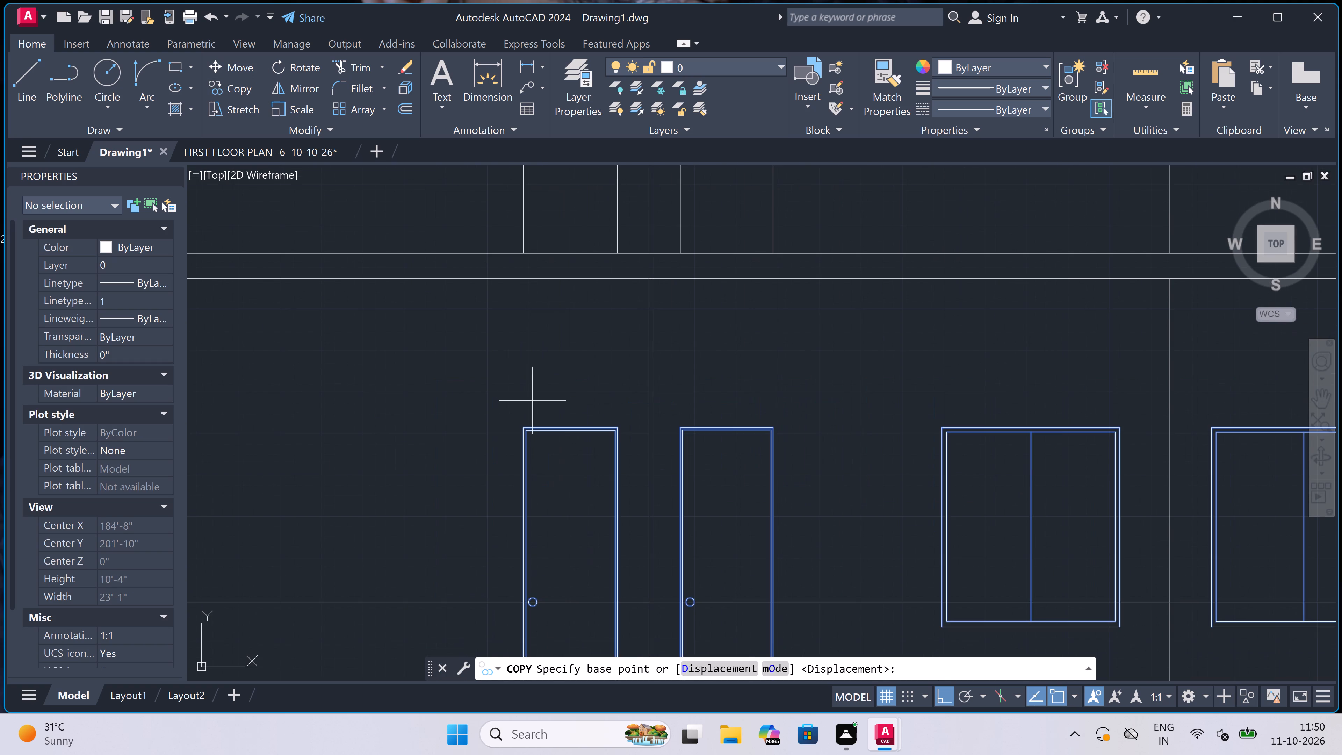
scroll(533, 415, "up", 3)
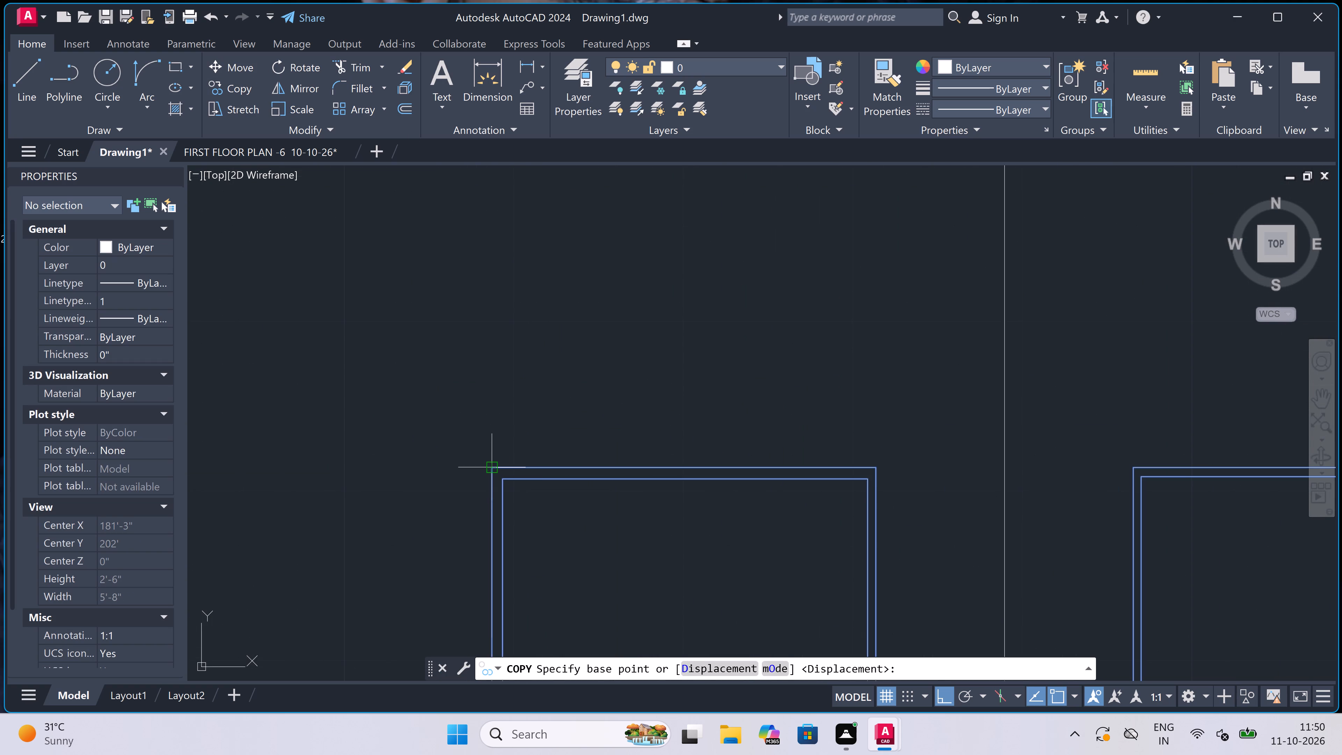
left_click(493, 466)
scroll(497, 436, "down", 6)
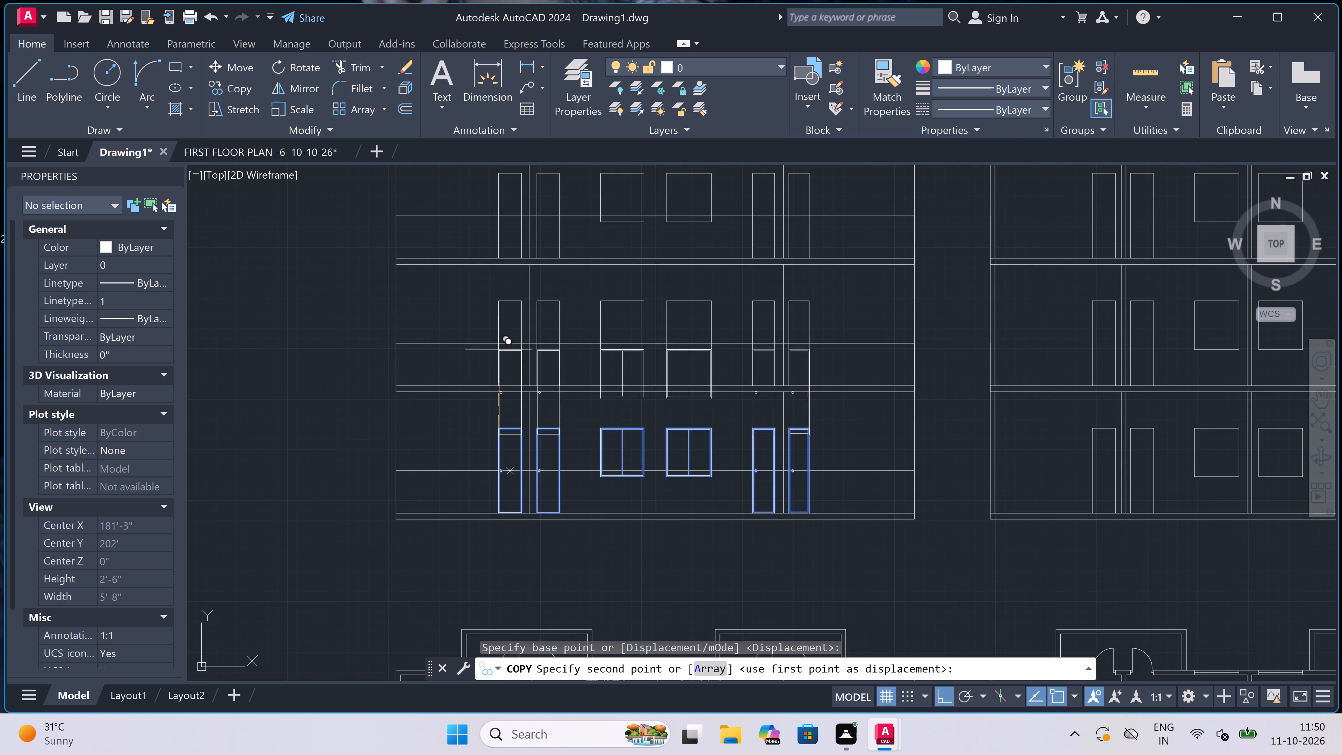
scroll(498, 281, "up", 4)
scroll(509, 400, "up", 2)
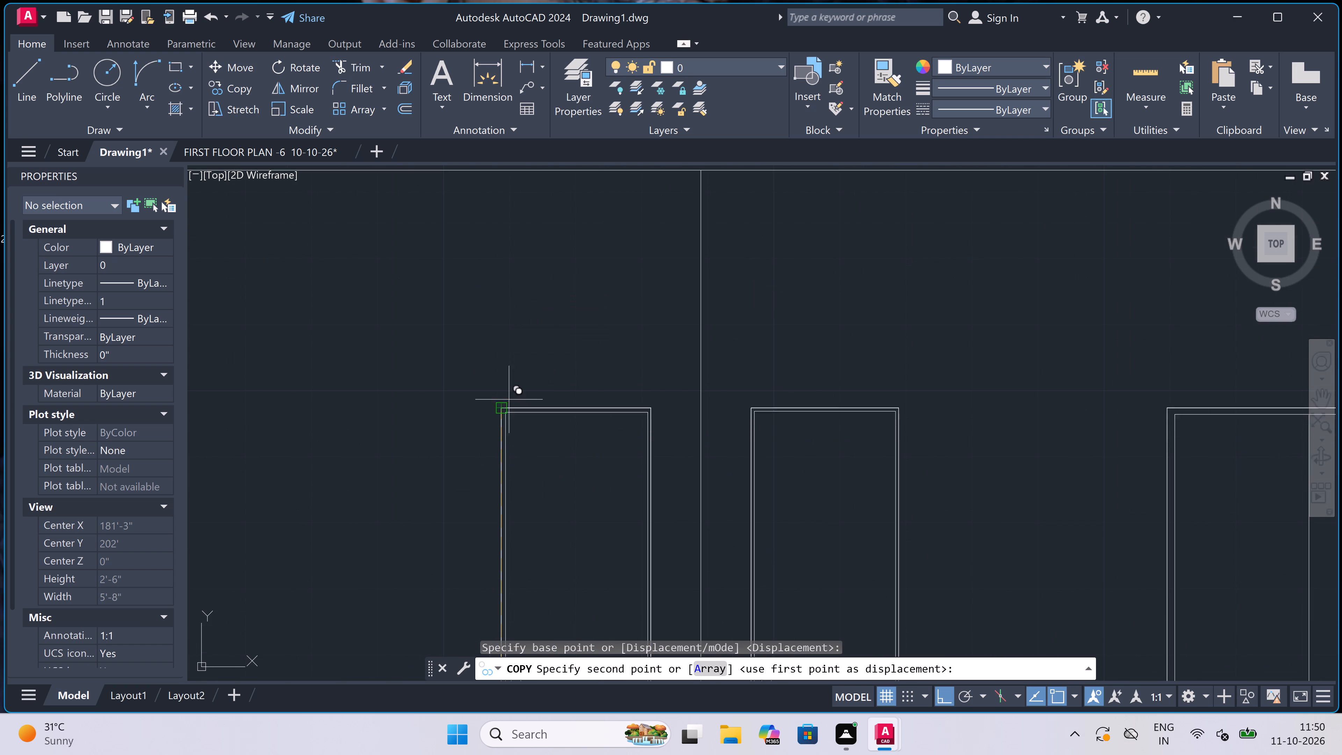
scroll(509, 400, "up", 1)
left_click(476, 436)
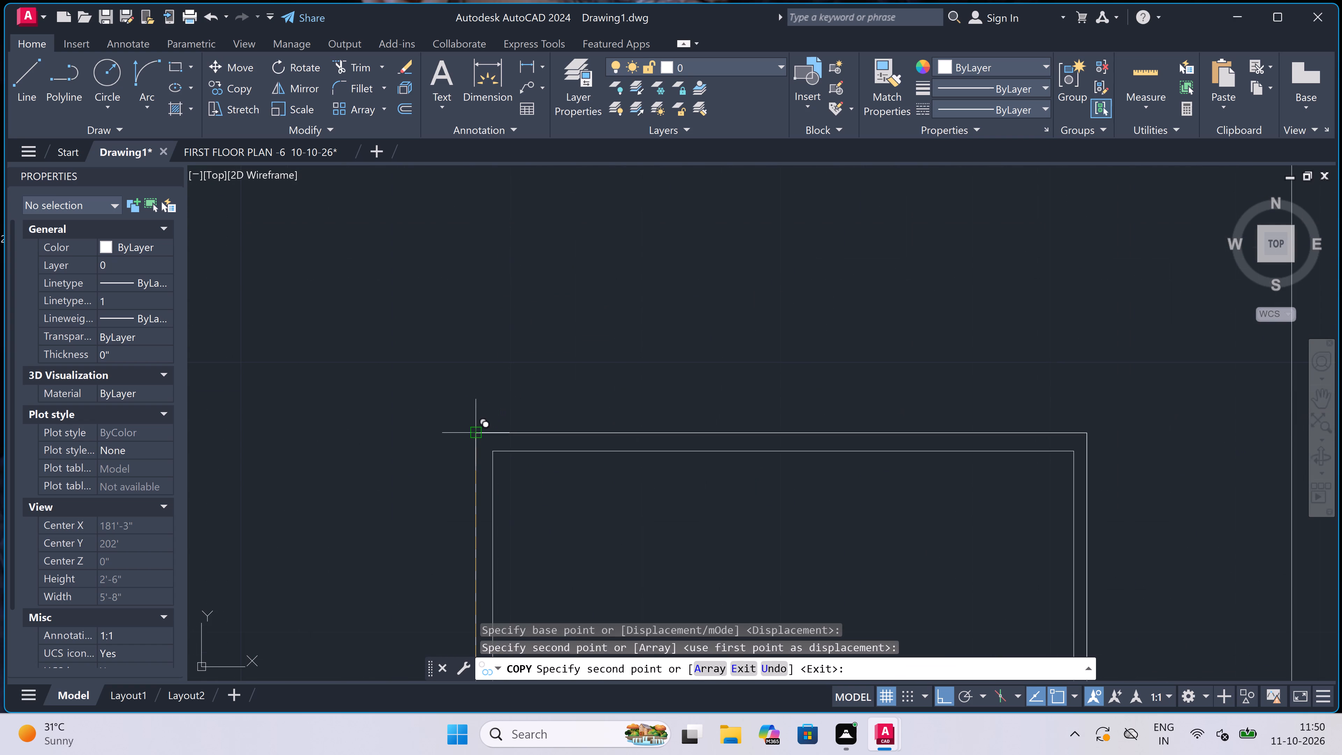
Place another copy of the ground storey's detailed doors and windows on the elevation's third storey, about 21'-0" up, at the first door's top-left corner.
scroll(476, 436, "down", 7)
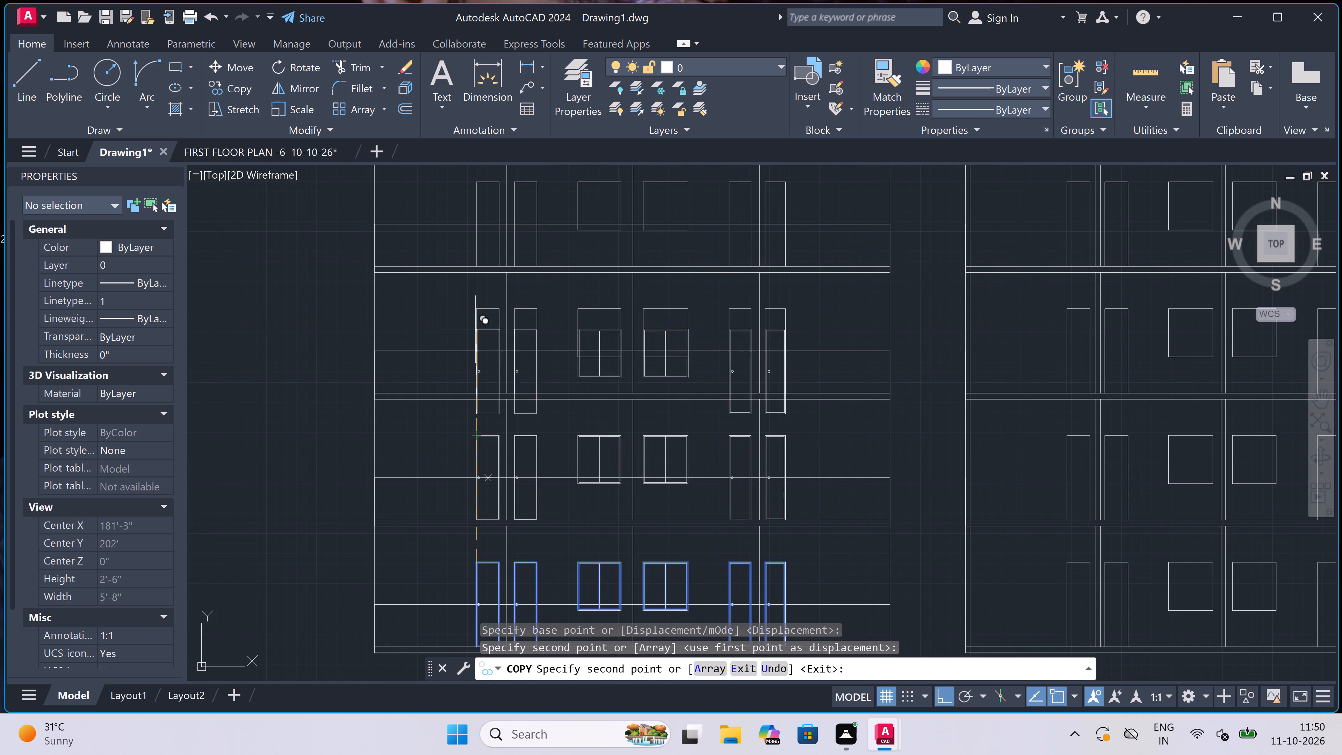
scroll(470, 289, "up", 4)
scroll(498, 371, "up", 4)
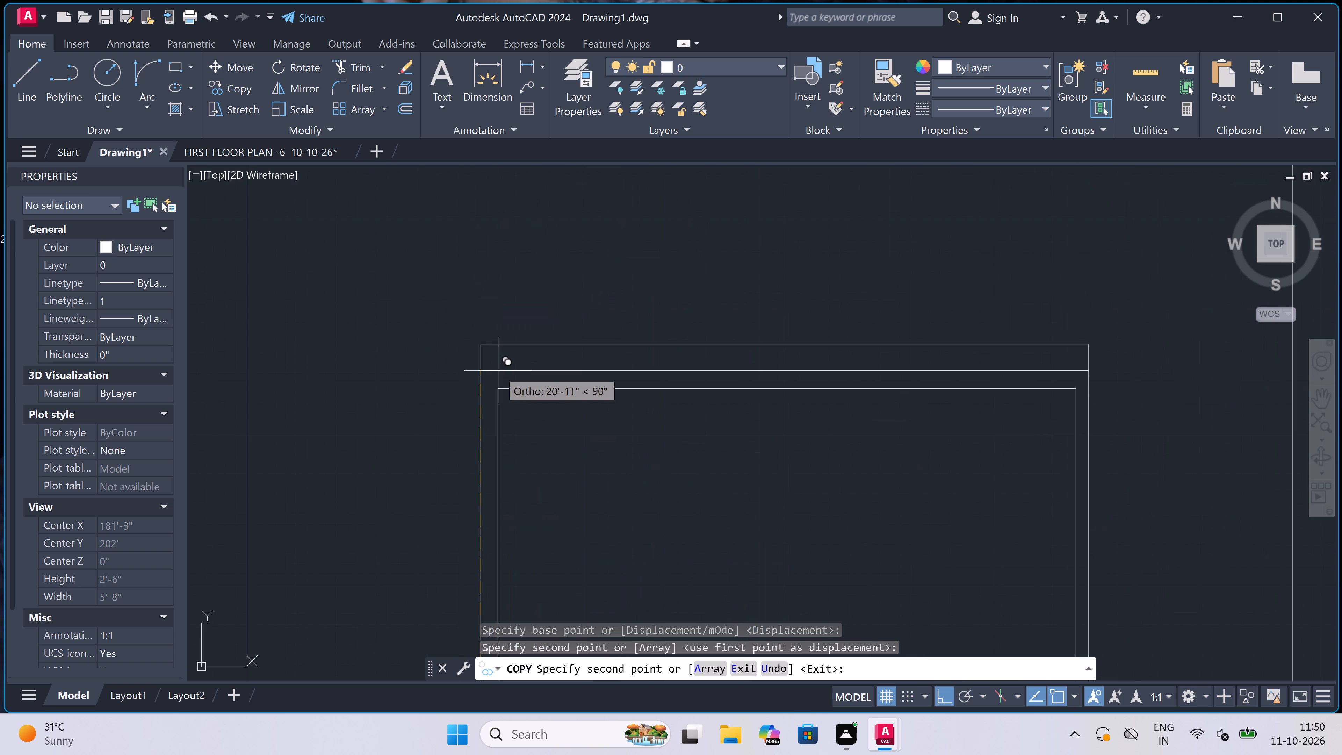
left_click(481, 348)
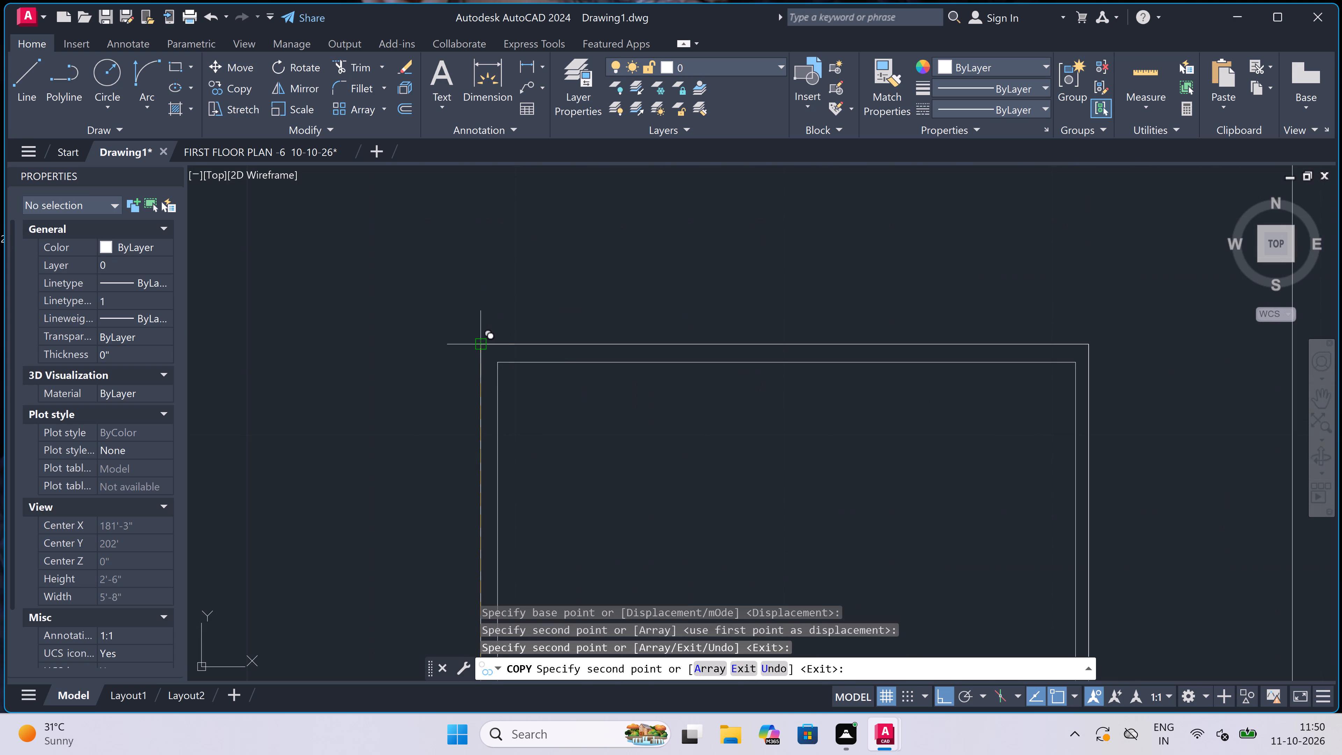
Place a final copy of the detailed doors and windows on the elevation's top storey, aligned to the first door's top-left corner.
scroll(592, 401, "down", 9)
scroll(584, 319, "up", 5)
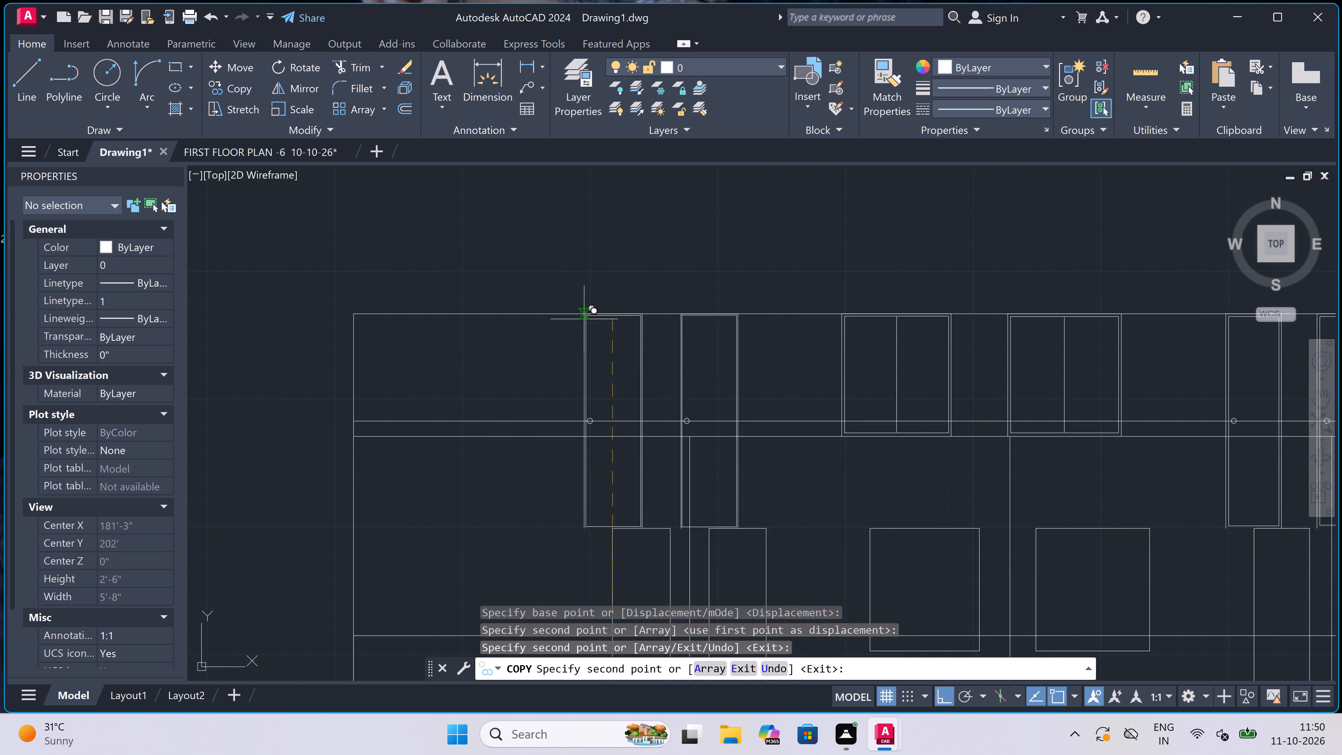
scroll(616, 548, "up", 3)
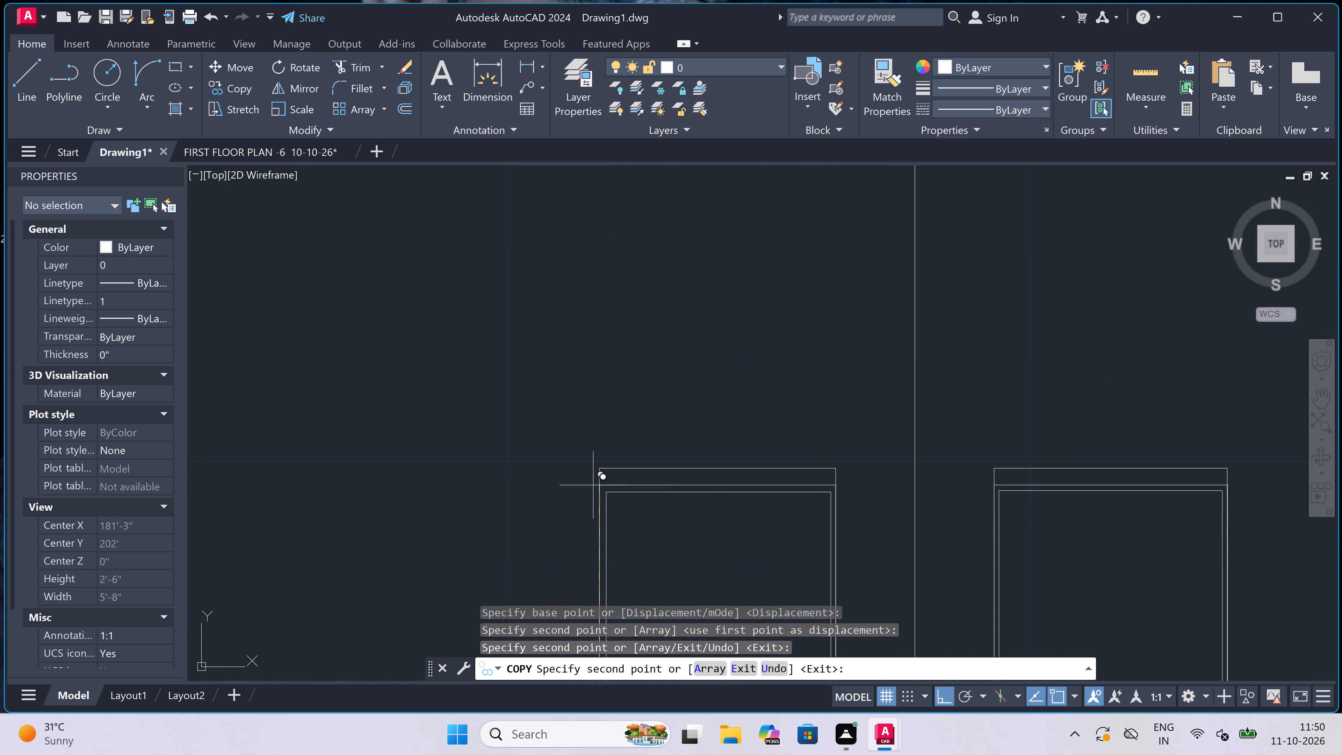
scroll(592, 485, "up", 3)
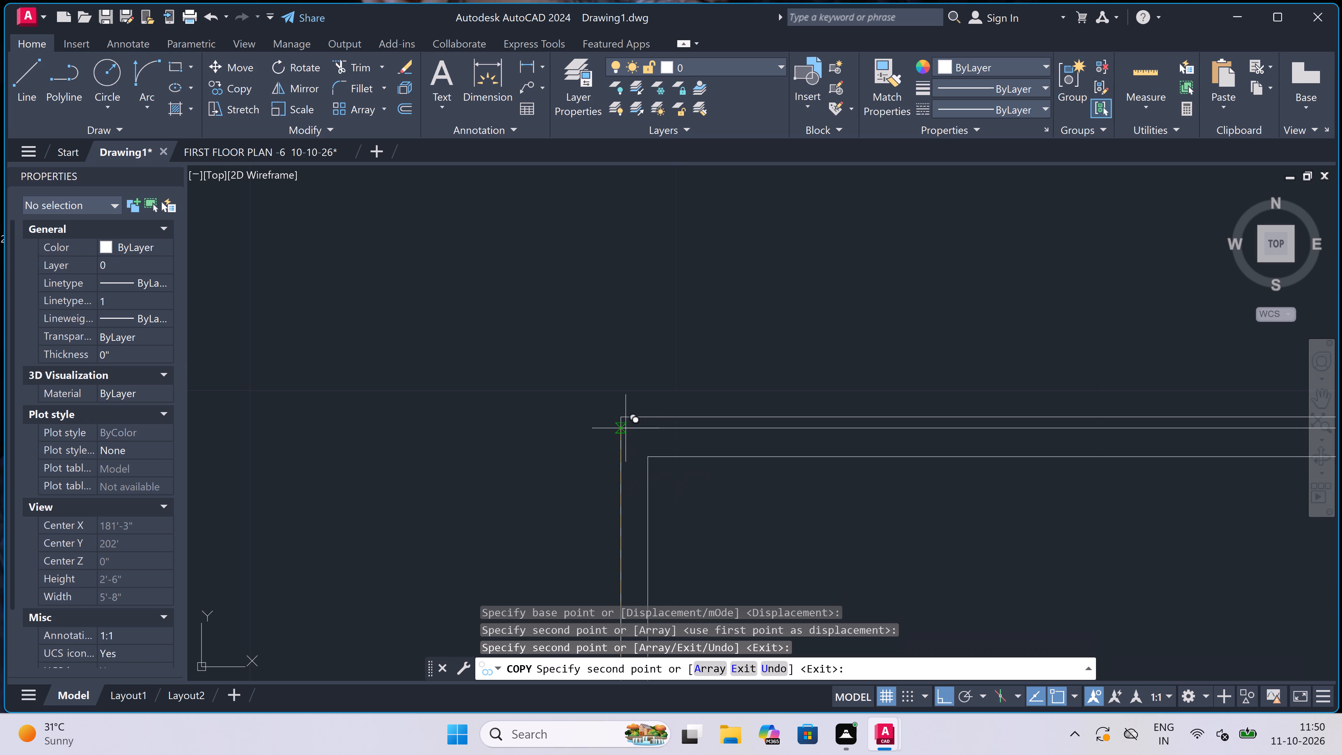
left_click(626, 421)
key("Escape")
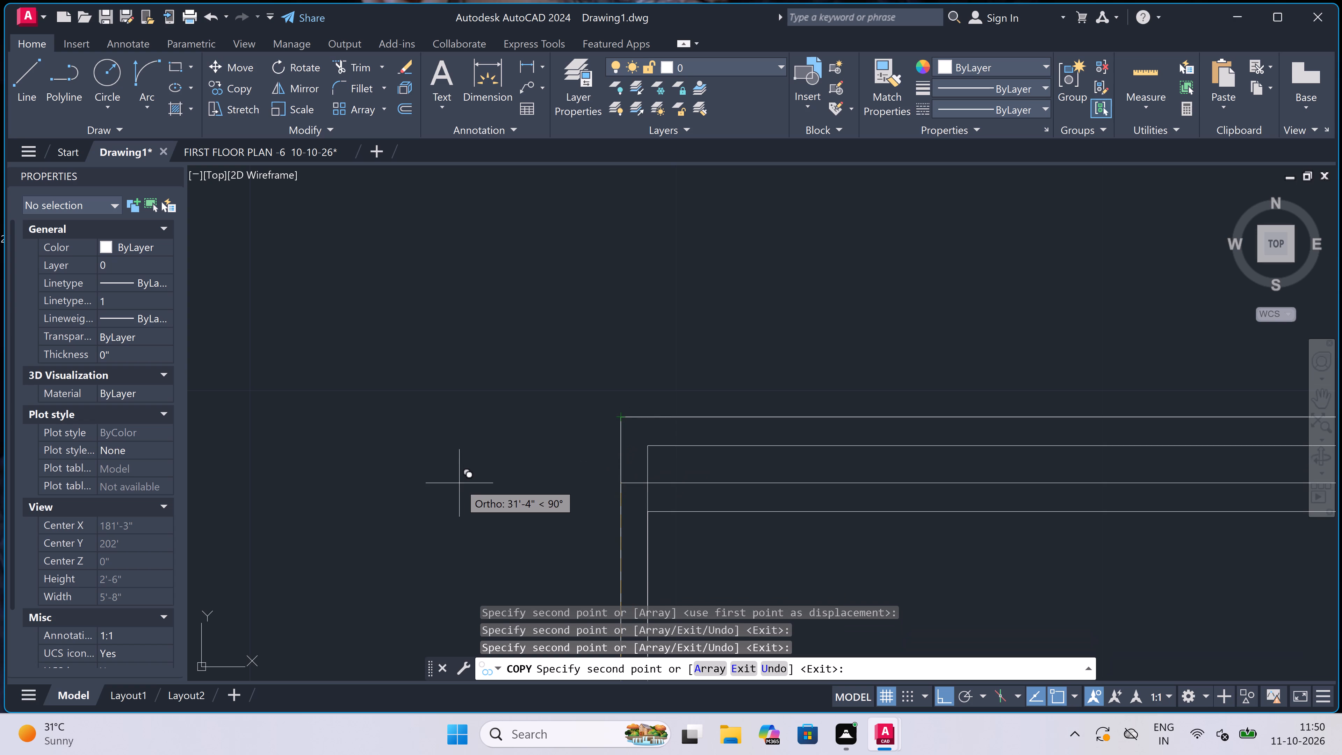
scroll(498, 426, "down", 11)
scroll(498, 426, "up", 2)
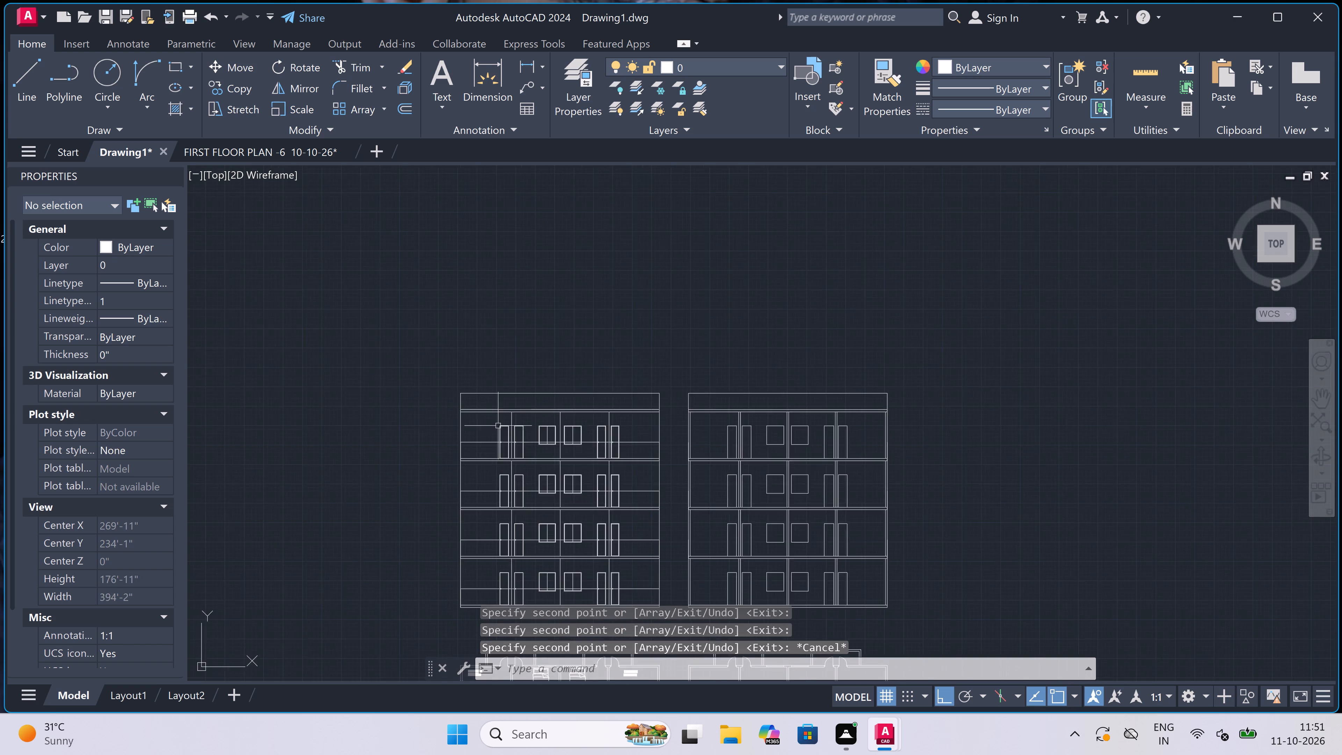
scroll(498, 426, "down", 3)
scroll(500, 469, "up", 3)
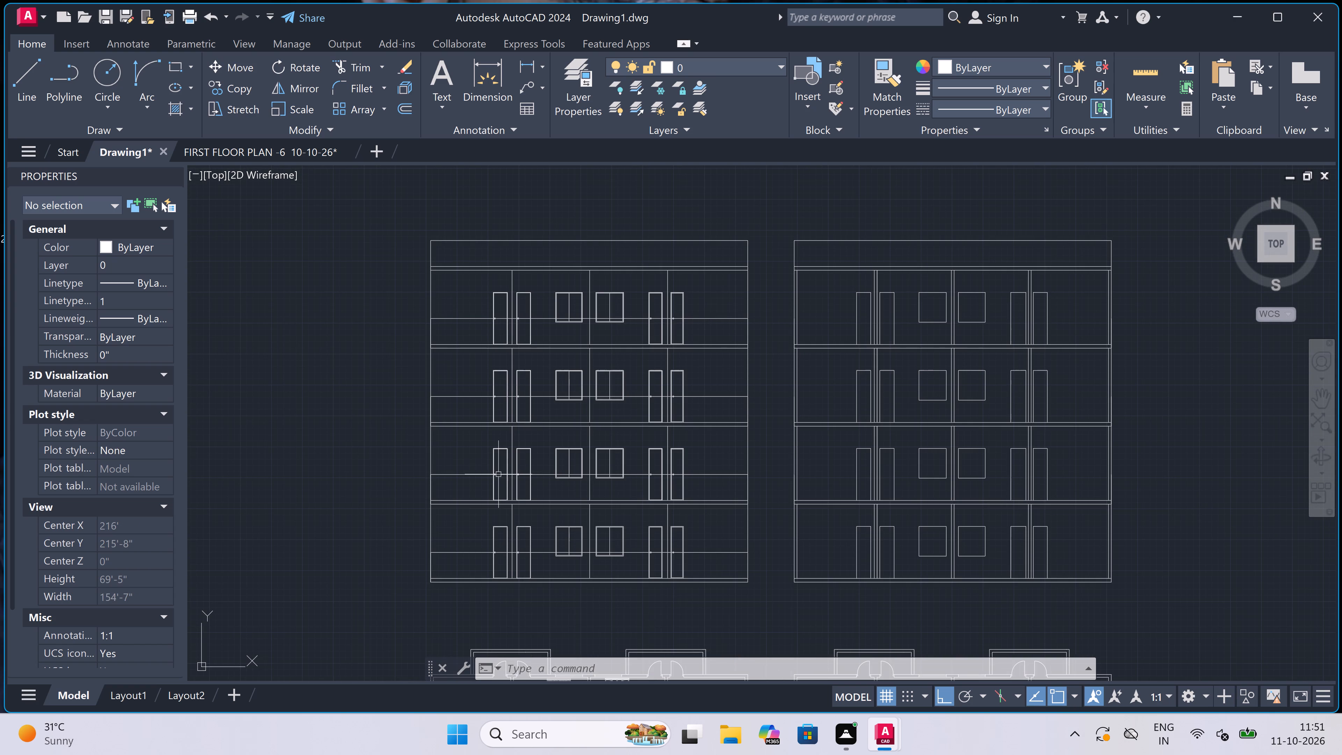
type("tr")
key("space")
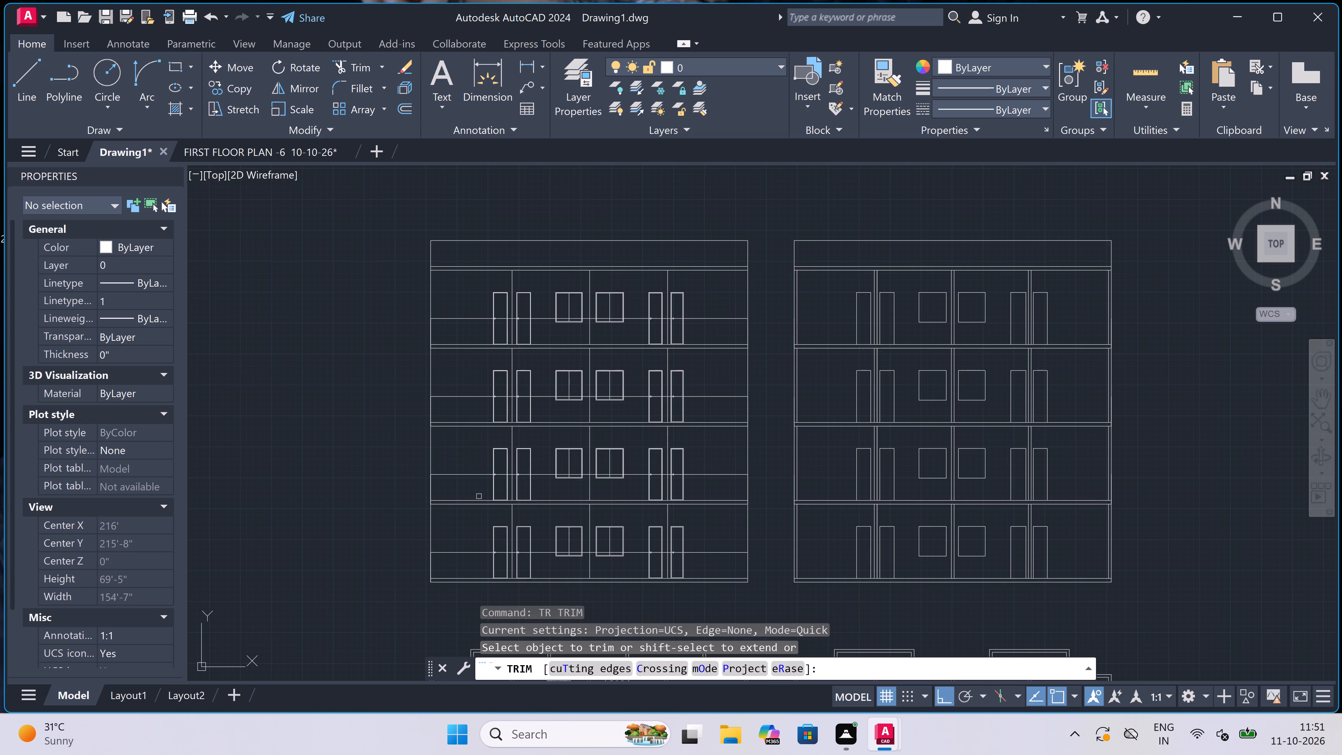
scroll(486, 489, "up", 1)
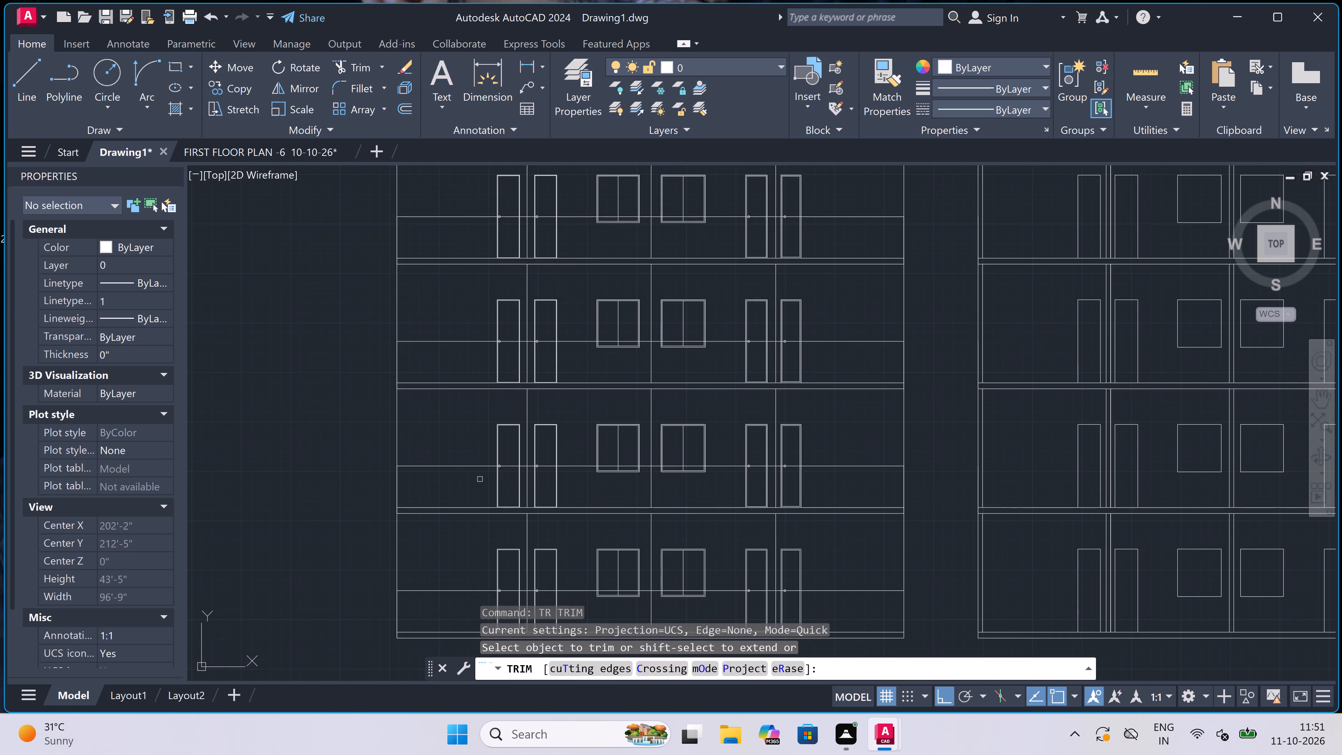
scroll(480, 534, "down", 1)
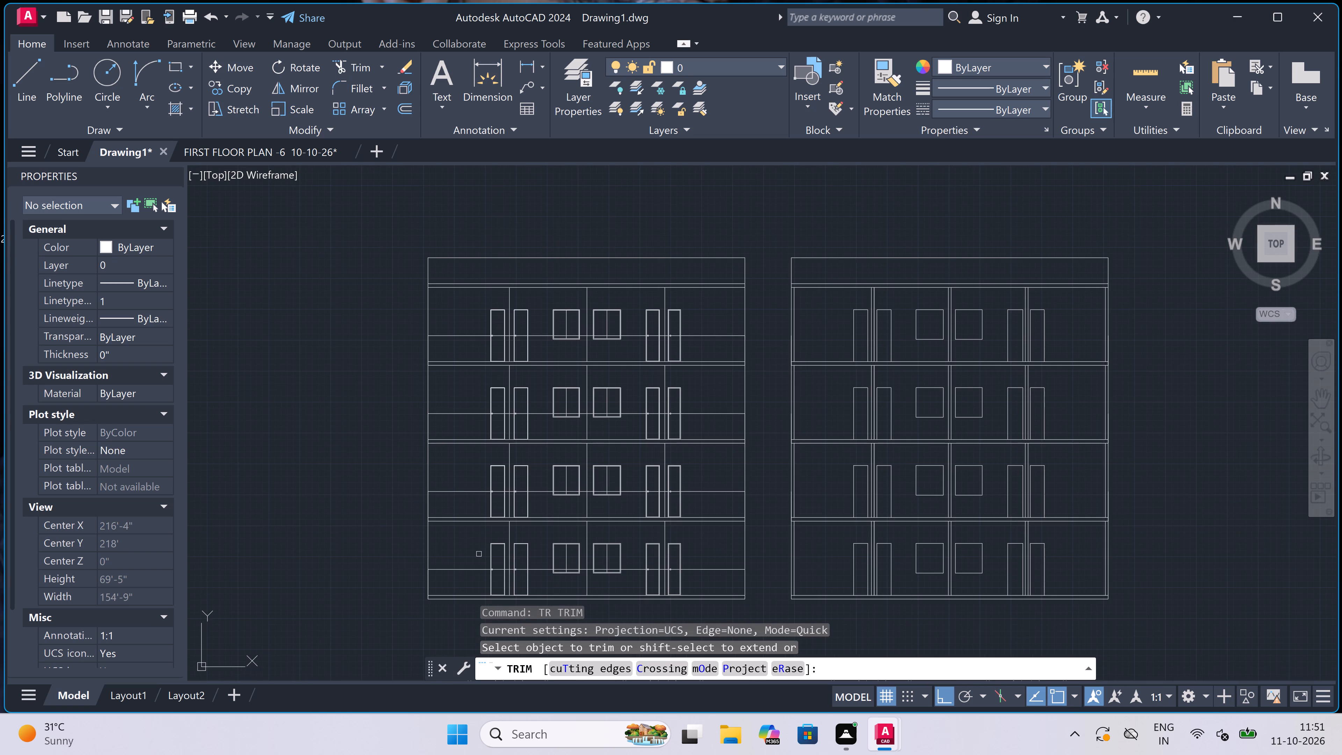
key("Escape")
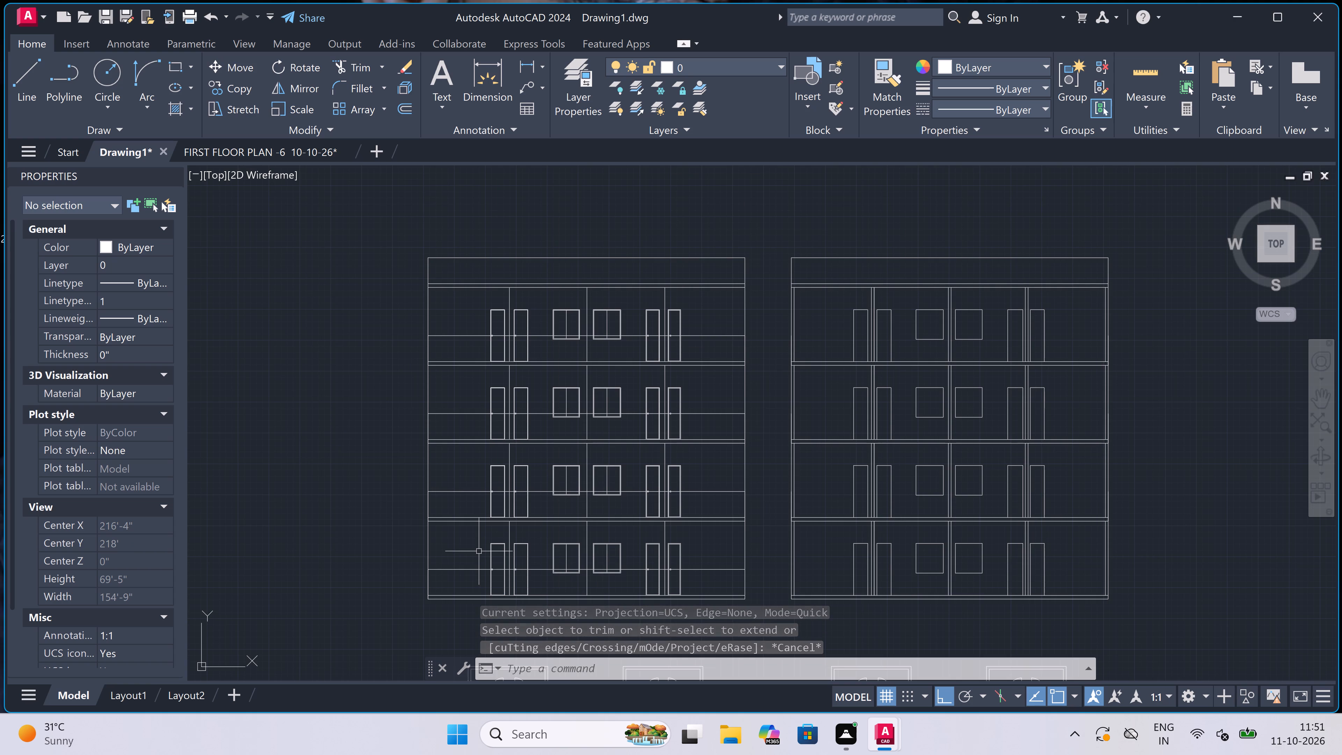
Draw a line from the elevation's bottom-left corner 2' outward to the left, continuing vertically up about 50'-3" to above the roofline.
key("l")
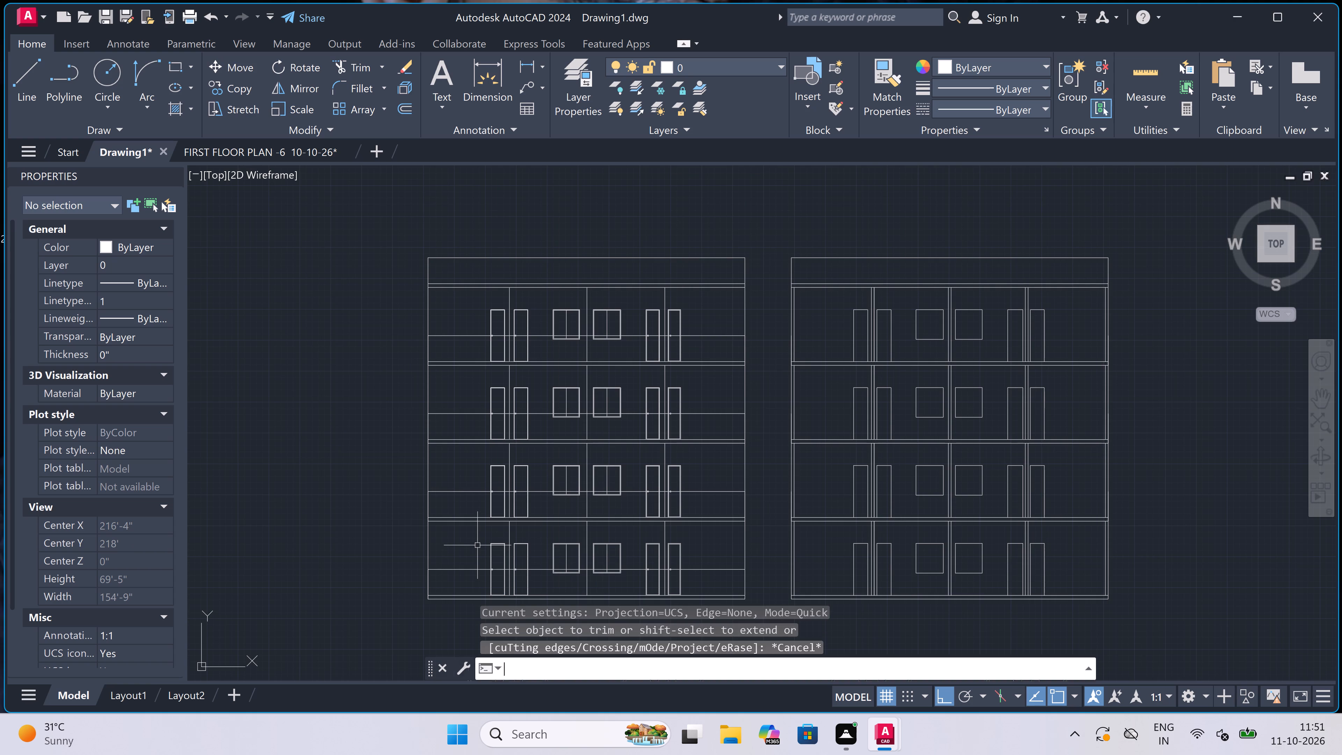
key("space")
scroll(477, 544, "up", 1)
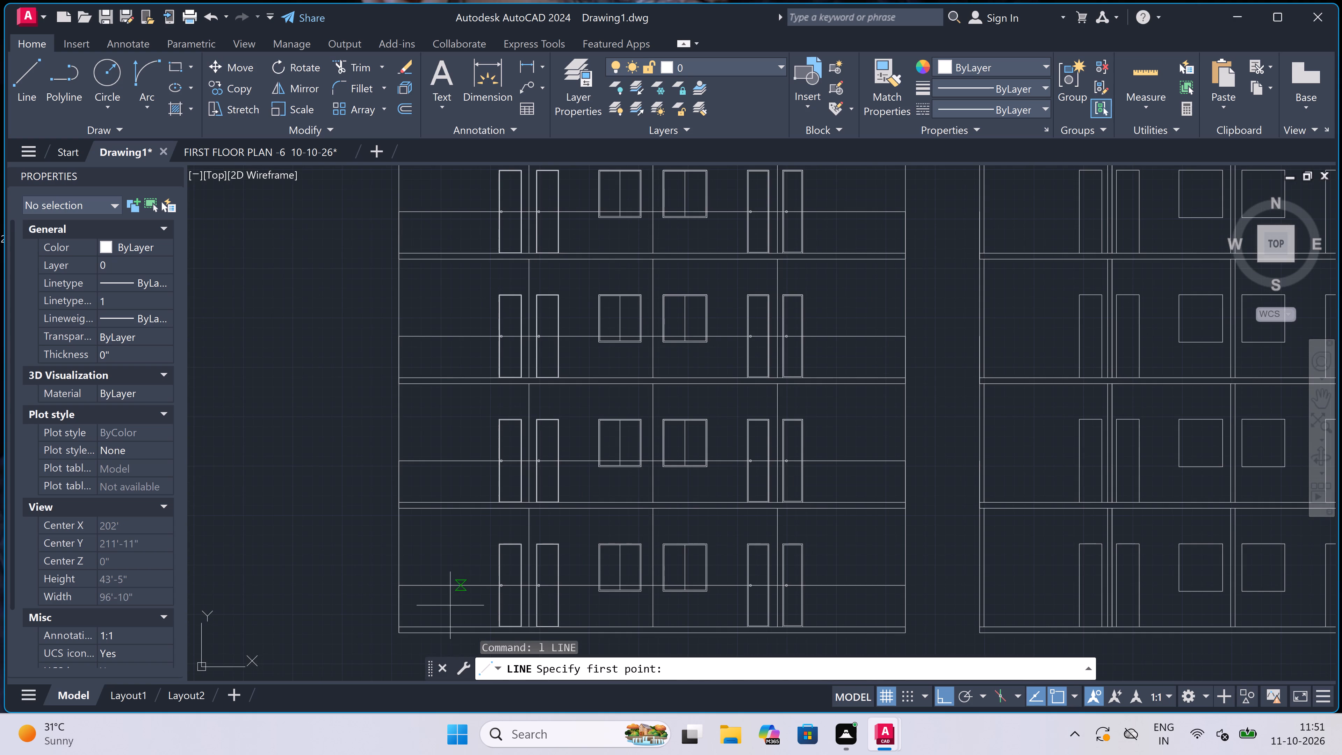
left_click(398, 635)
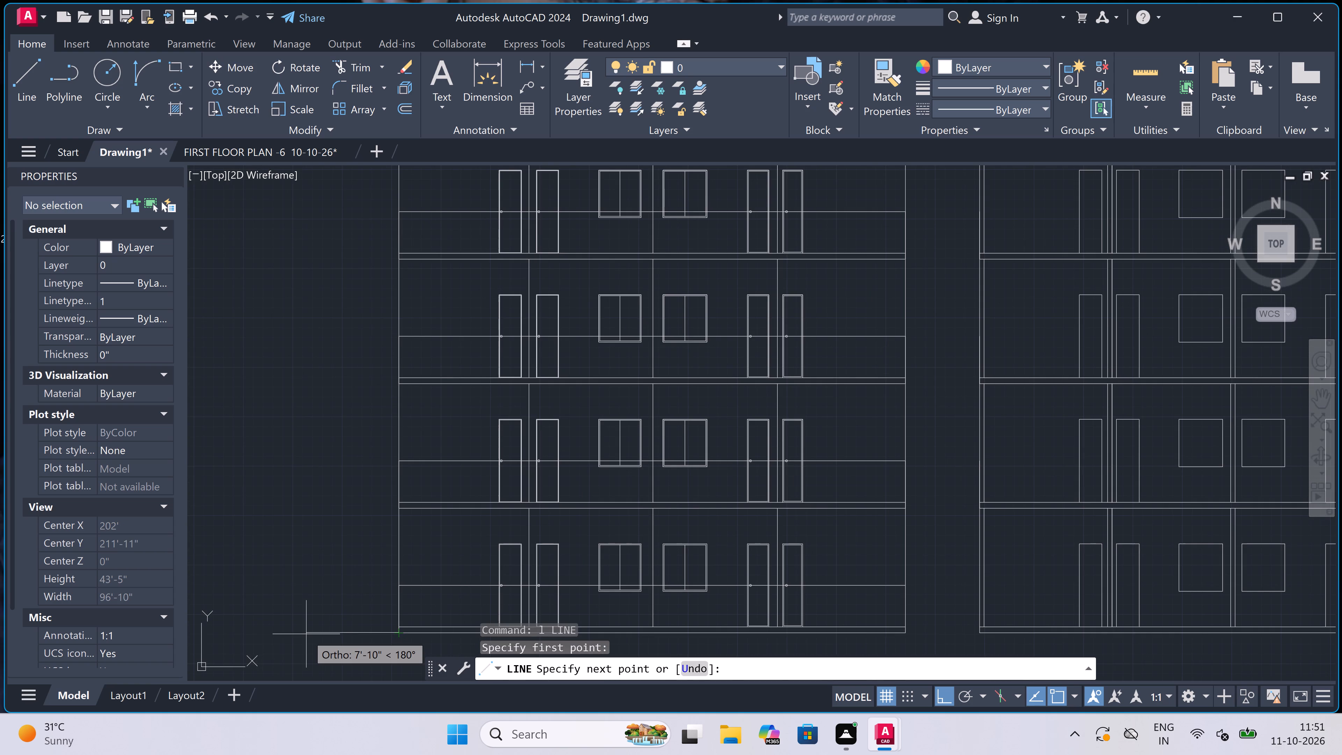
type("2'")
key("space")
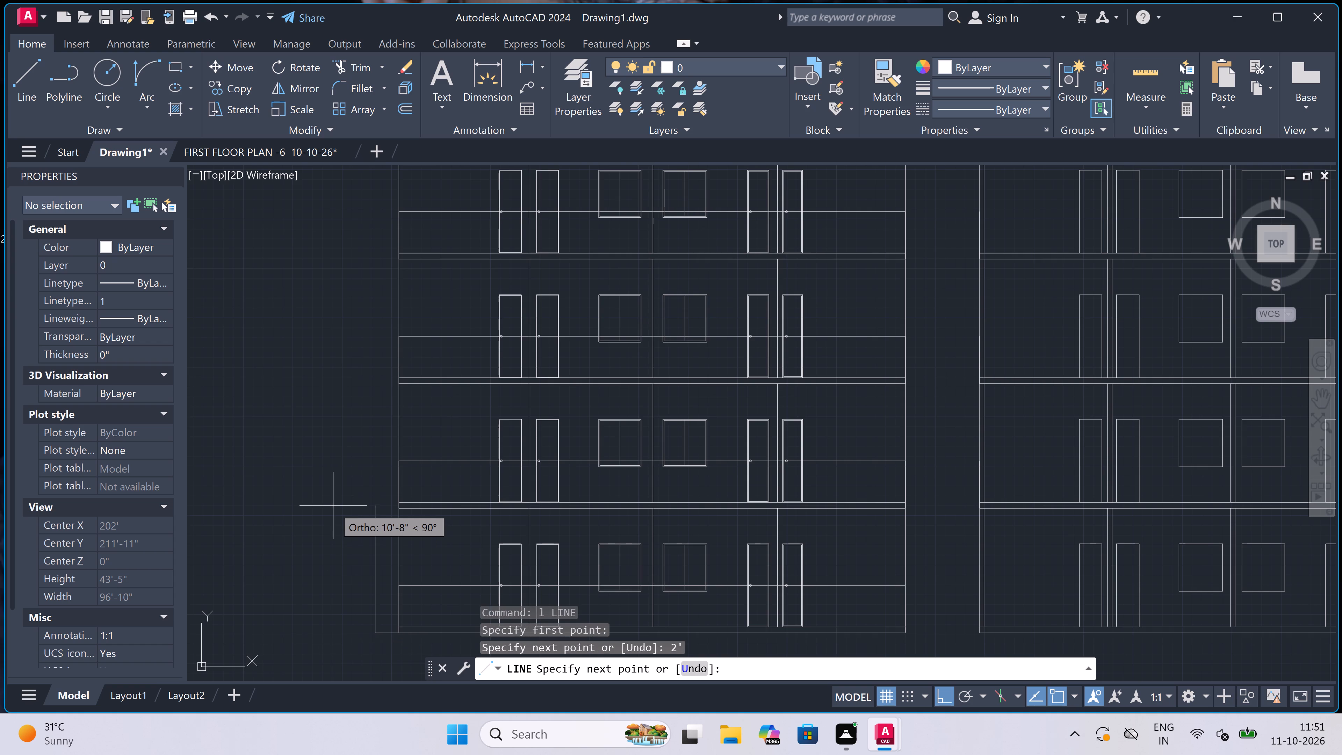
scroll(336, 501, "down", 3)
scroll(348, 387, "up", 2)
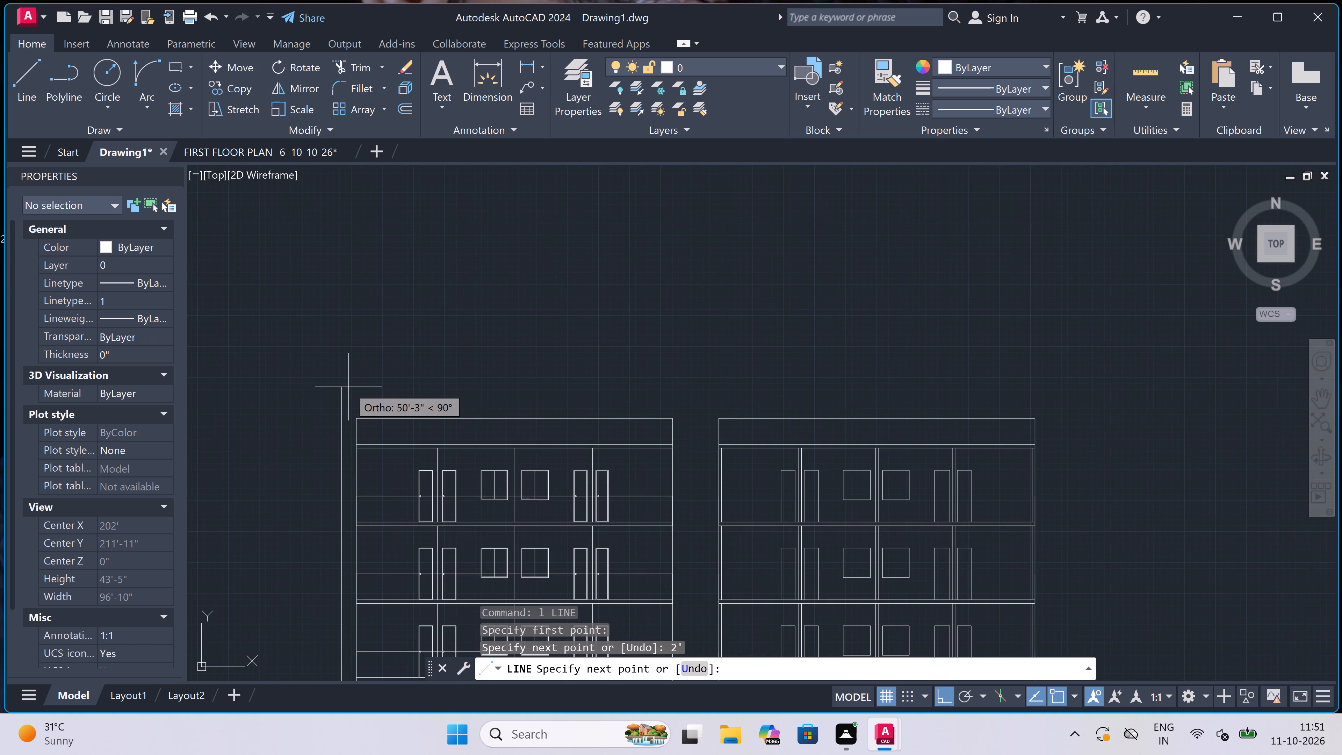
left_click(348, 387)
key("Escape")
Draw a matching line from the elevation's bottom-right corner 2' outward to the right, continuing vertically up to above the roofline.
scroll(472, 362, "down", 1)
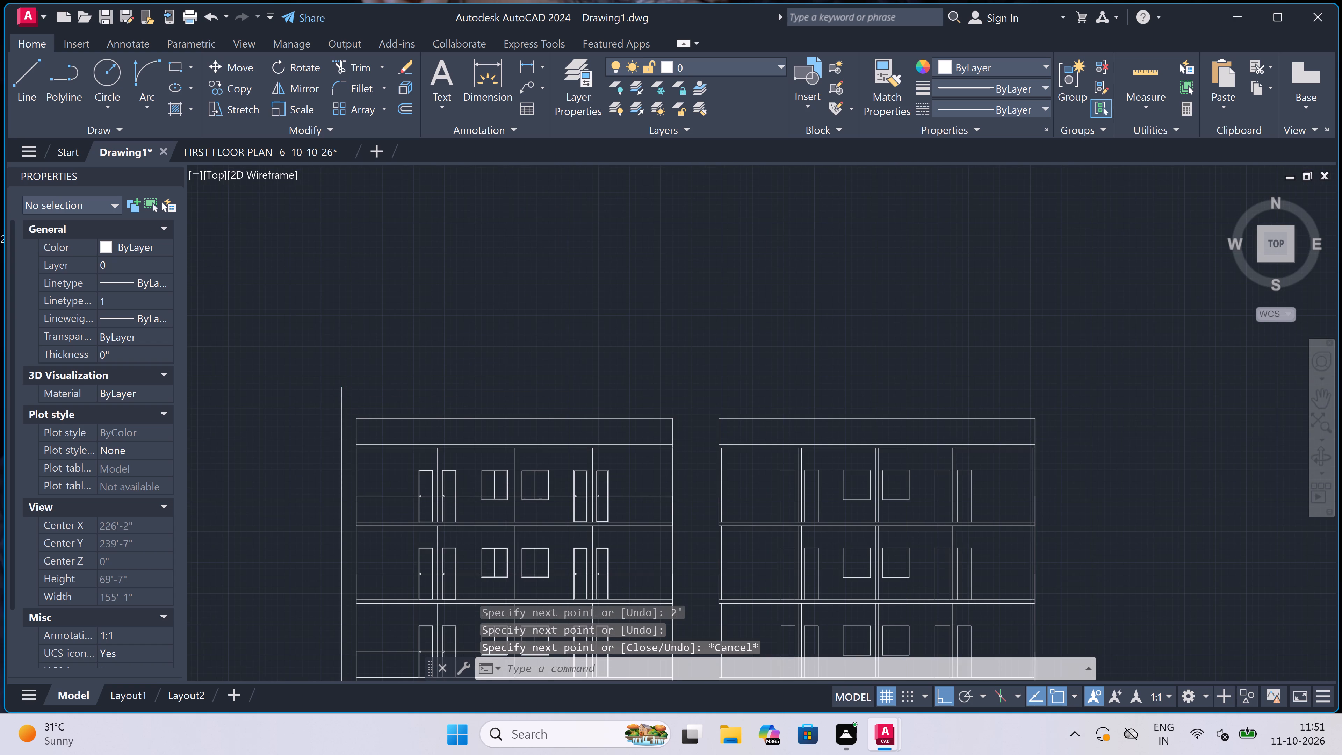
scroll(472, 362, "down", 2)
key("space")
scroll(520, 454, "up", 4)
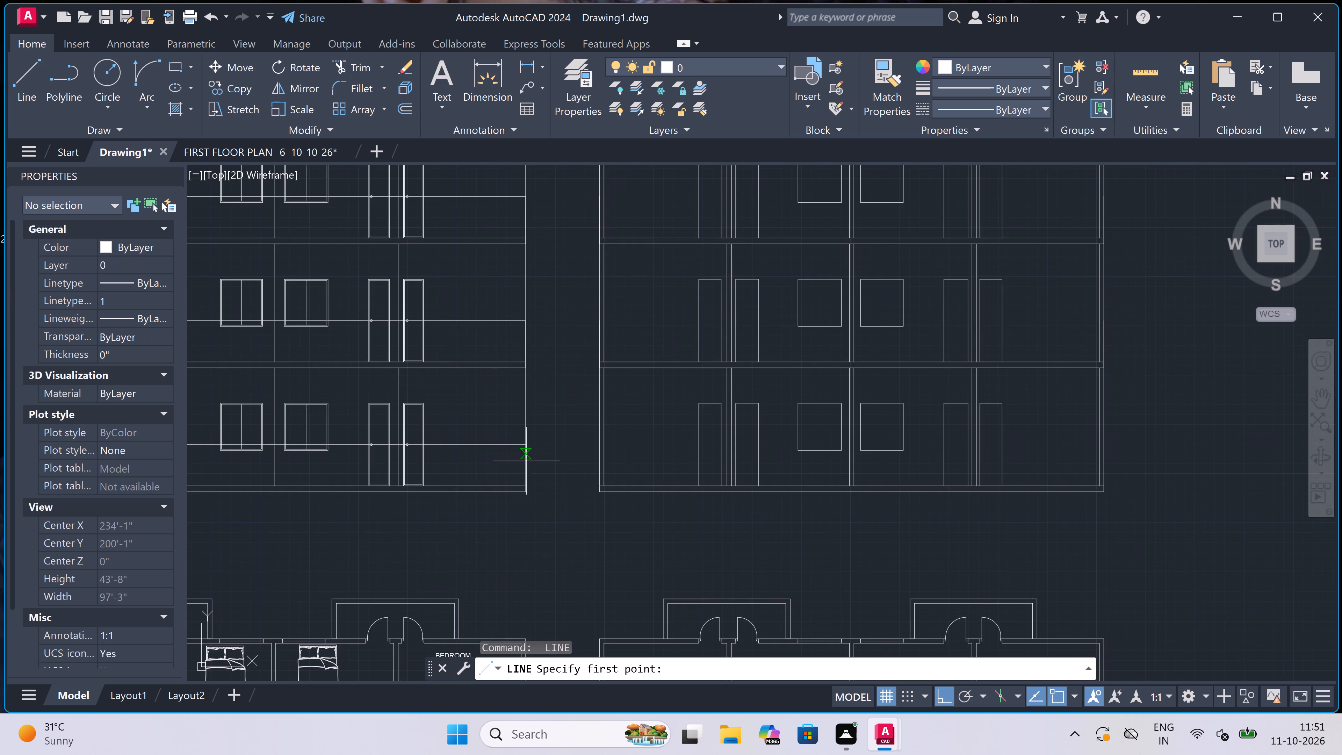
scroll(522, 493, "up", 2)
left_click(525, 490)
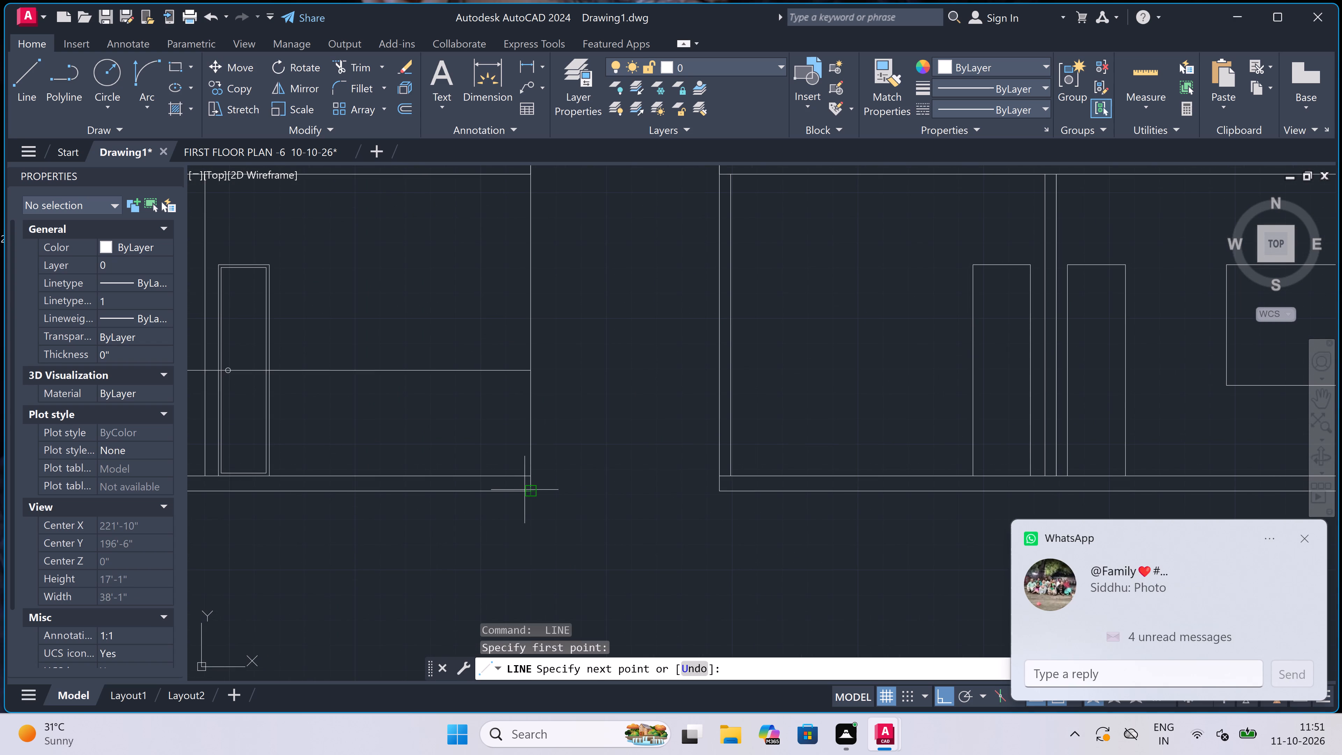
type("2'")
key("space")
scroll(589, 498, "down", 4)
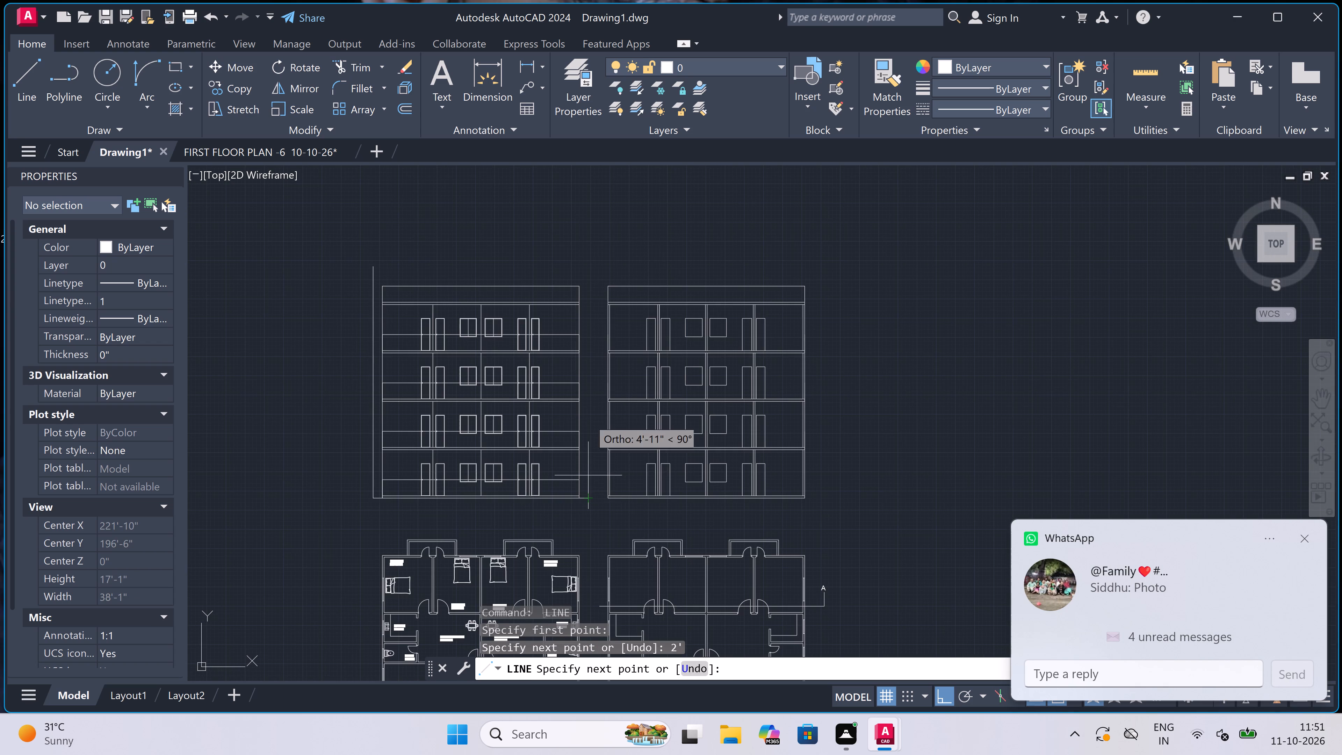
scroll(584, 241, "up", 3)
left_click(598, 308)
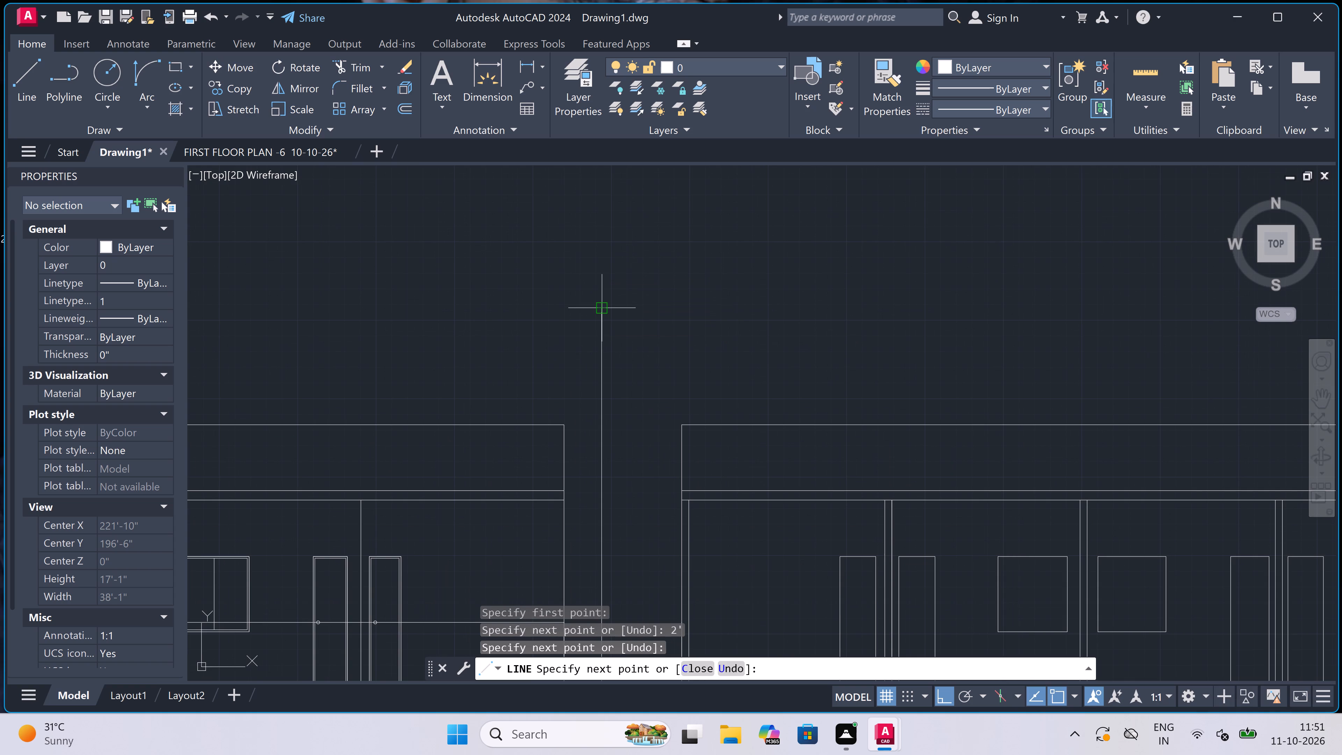
key("Escape")
scroll(598, 308, "down", 2)
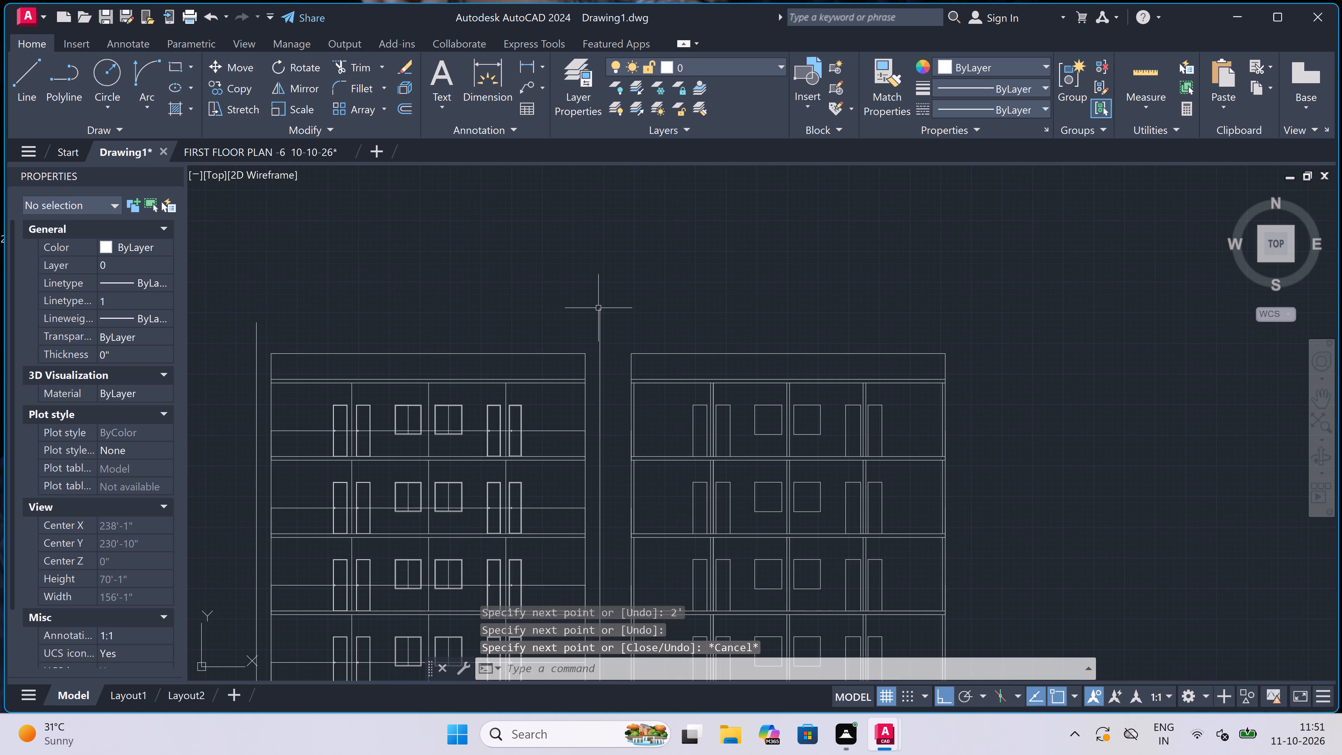
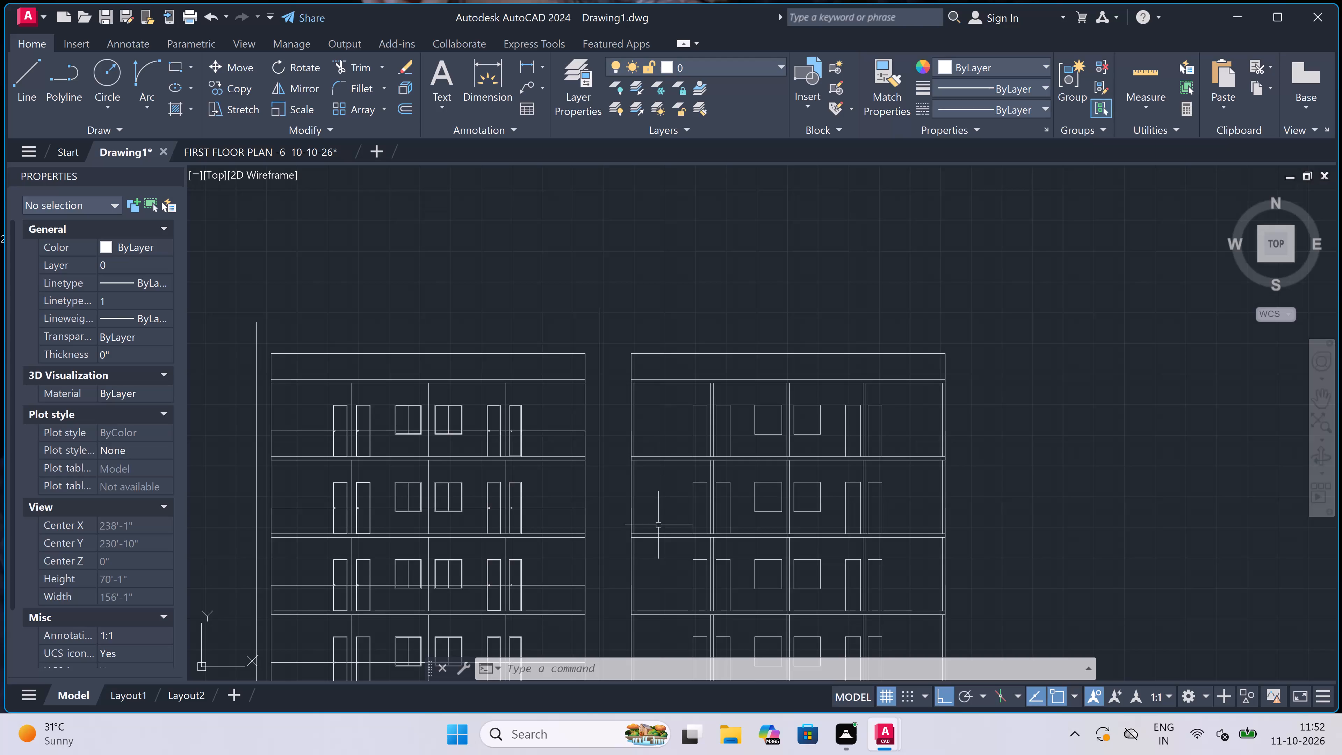
Extend the left-hand elevation's horizontal roof, slab and sill lines to the outer vertical line on its left side.
scroll(557, 350, "down", 2)
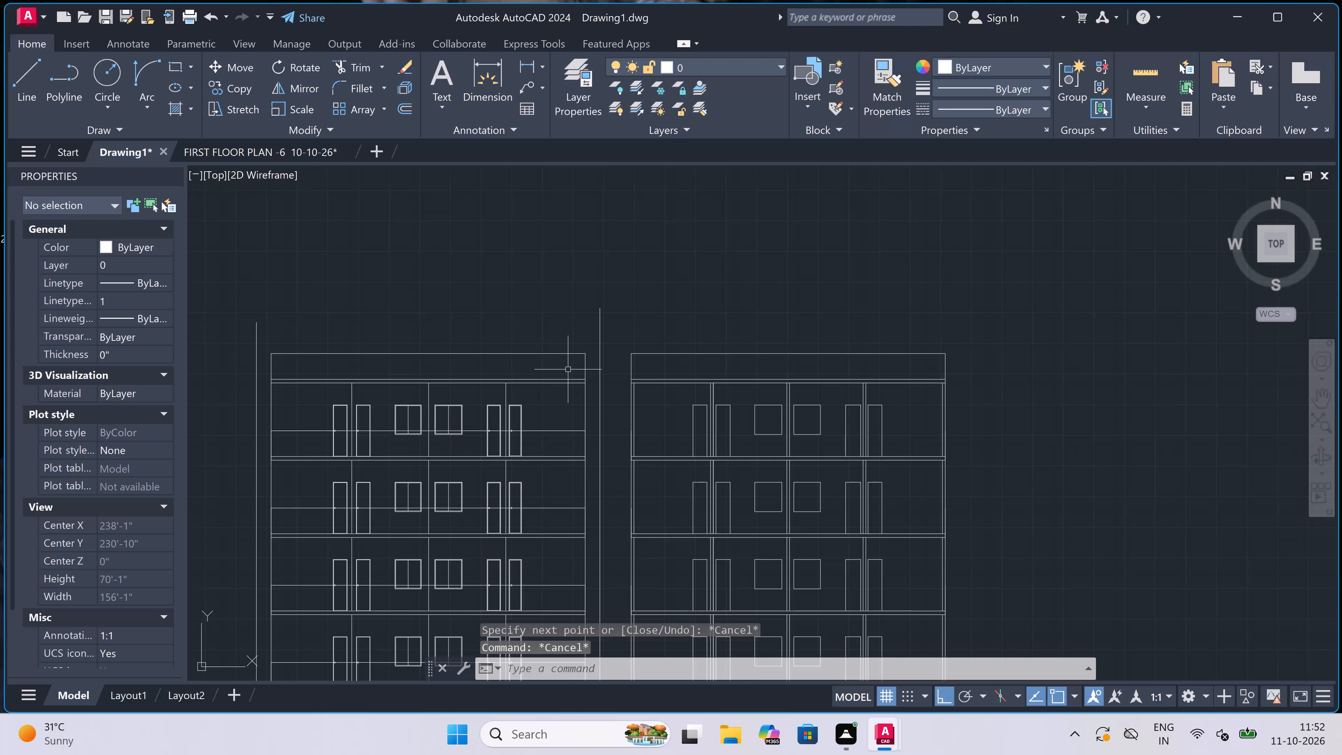
scroll(558, 350, "down", 1)
scroll(520, 352, "up", 2)
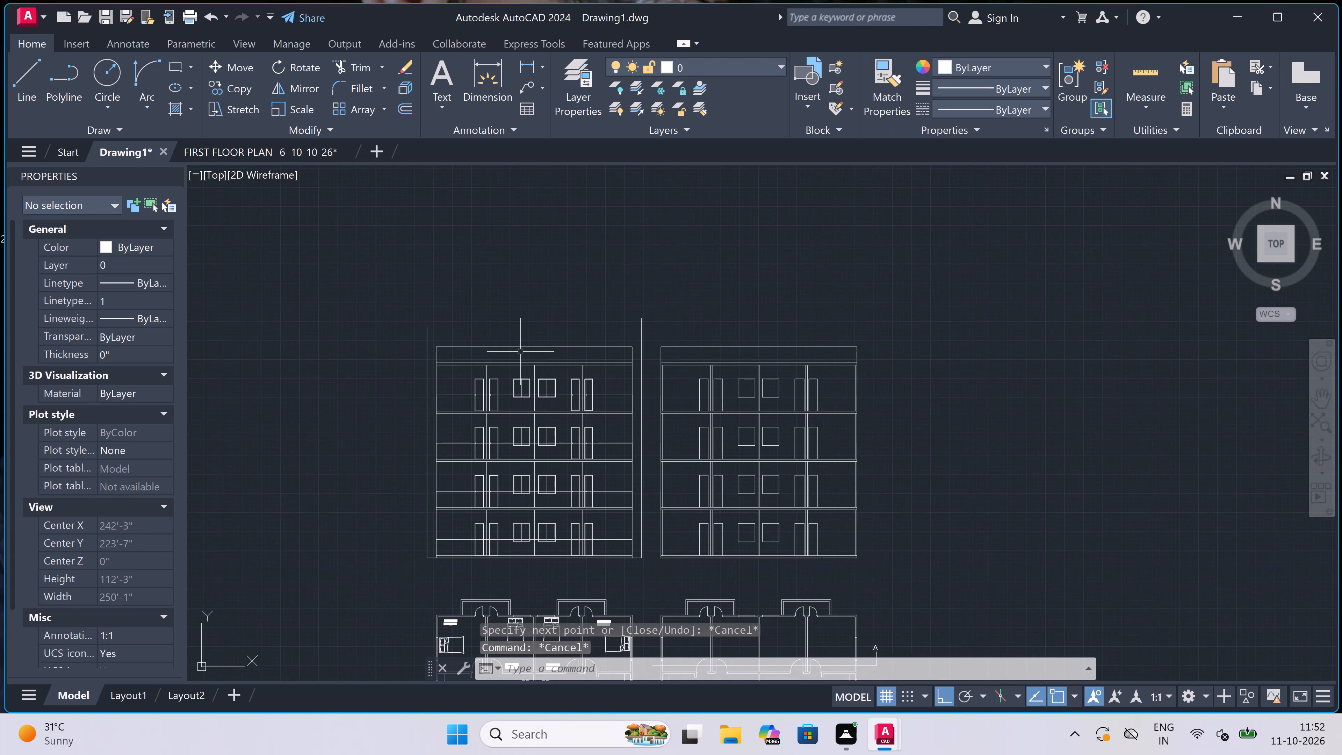
type("ex")
key("space")
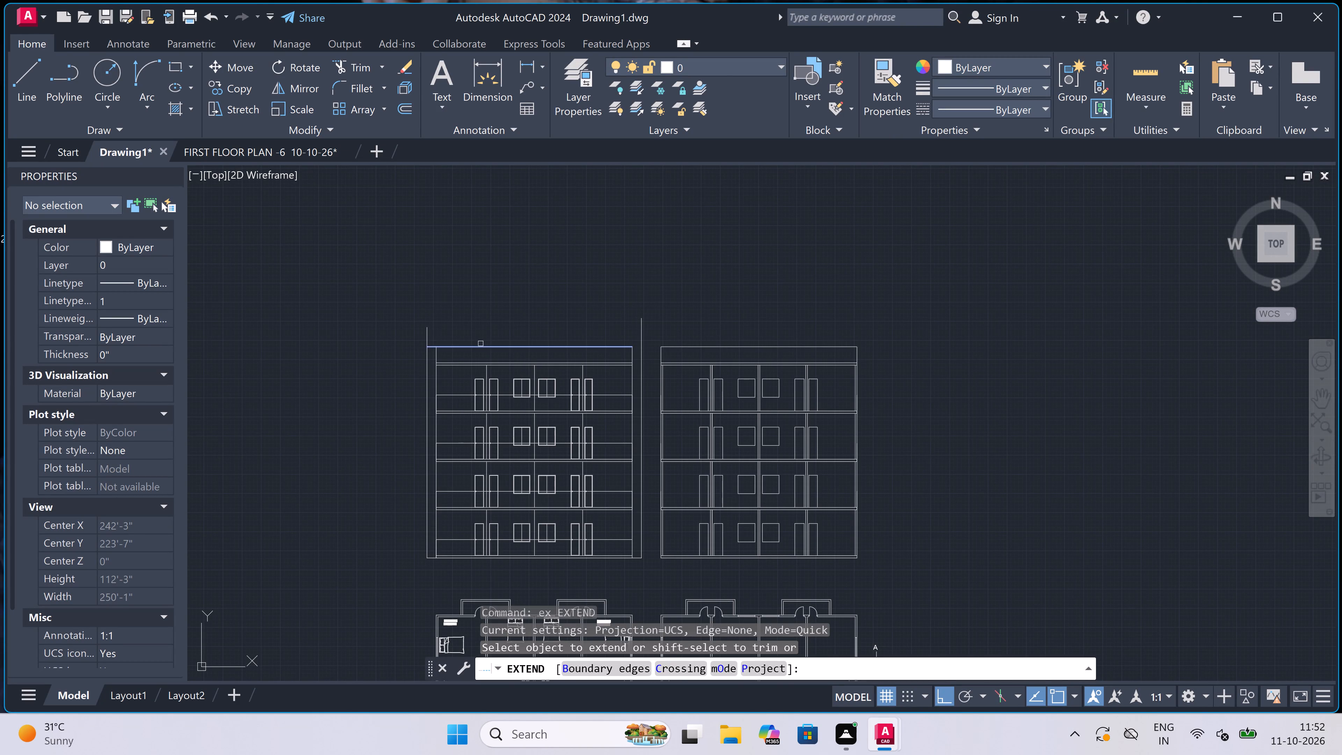
left_click(449, 331)
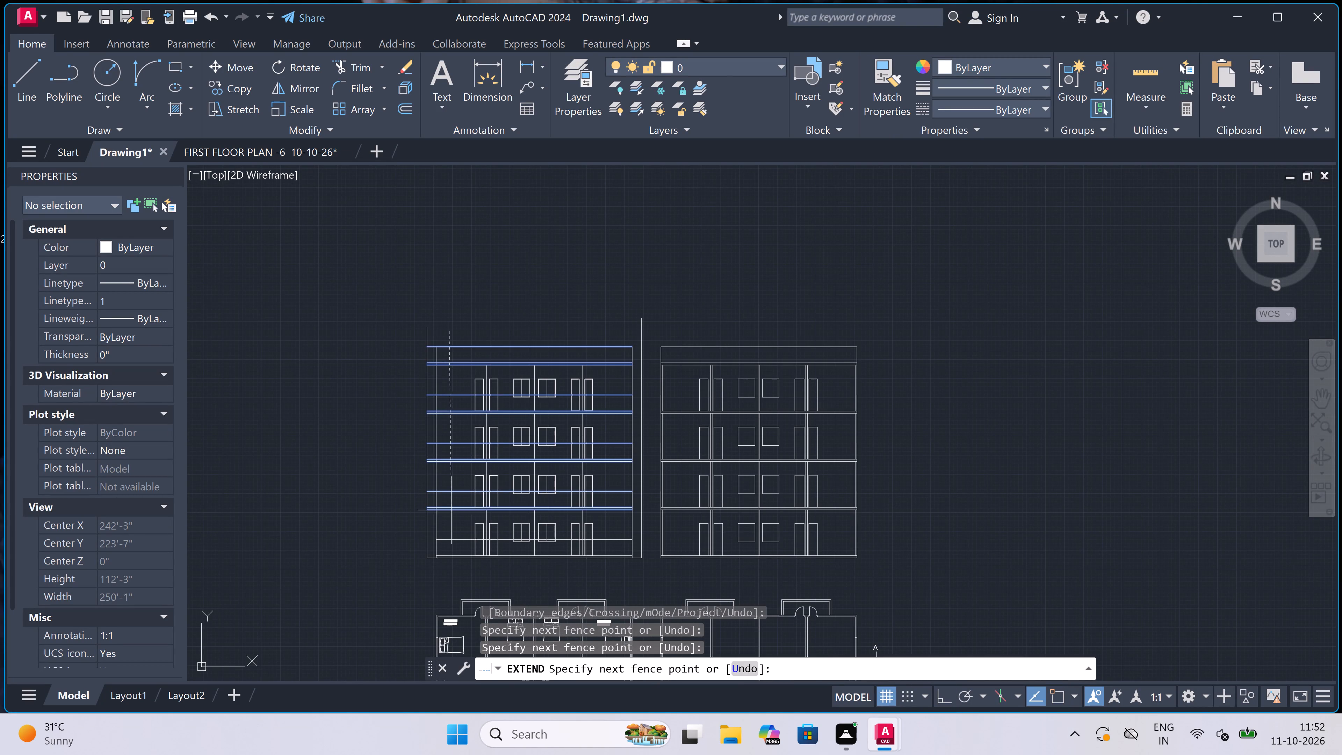
left_click(447, 551)
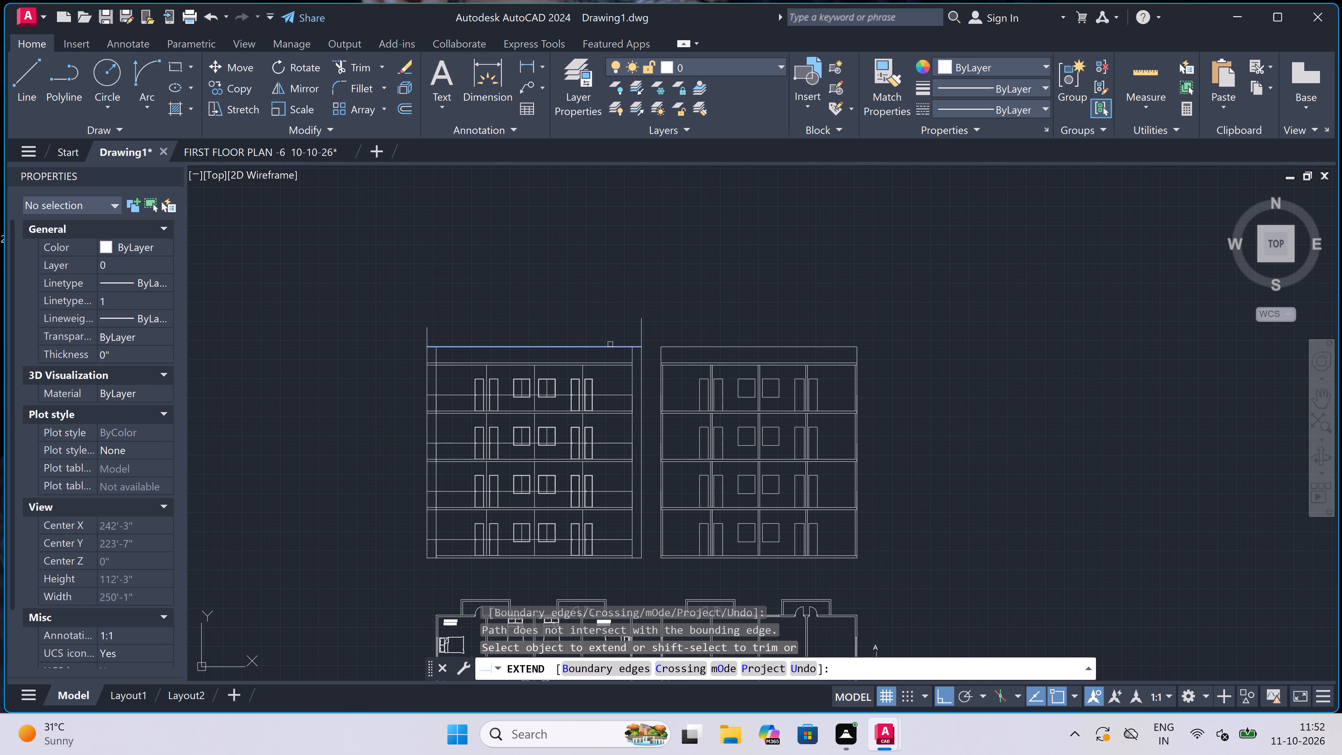
Extend the same elevation's roof, slab and upper-floor sill lines to the outer vertical line on its right side.
scroll(610, 344, "down", 1)
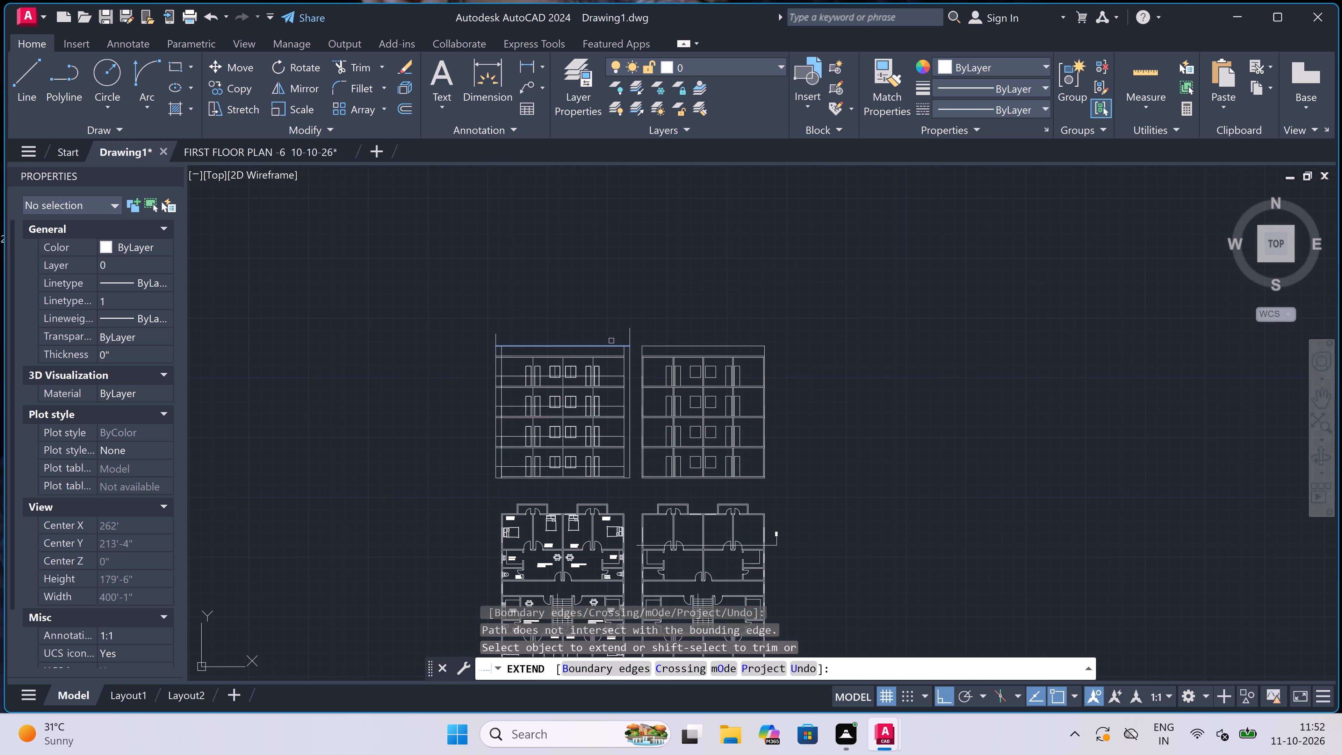
left_click(615, 333)
scroll(600, 407, "down", 1)
scroll(601, 407, "up", 3)
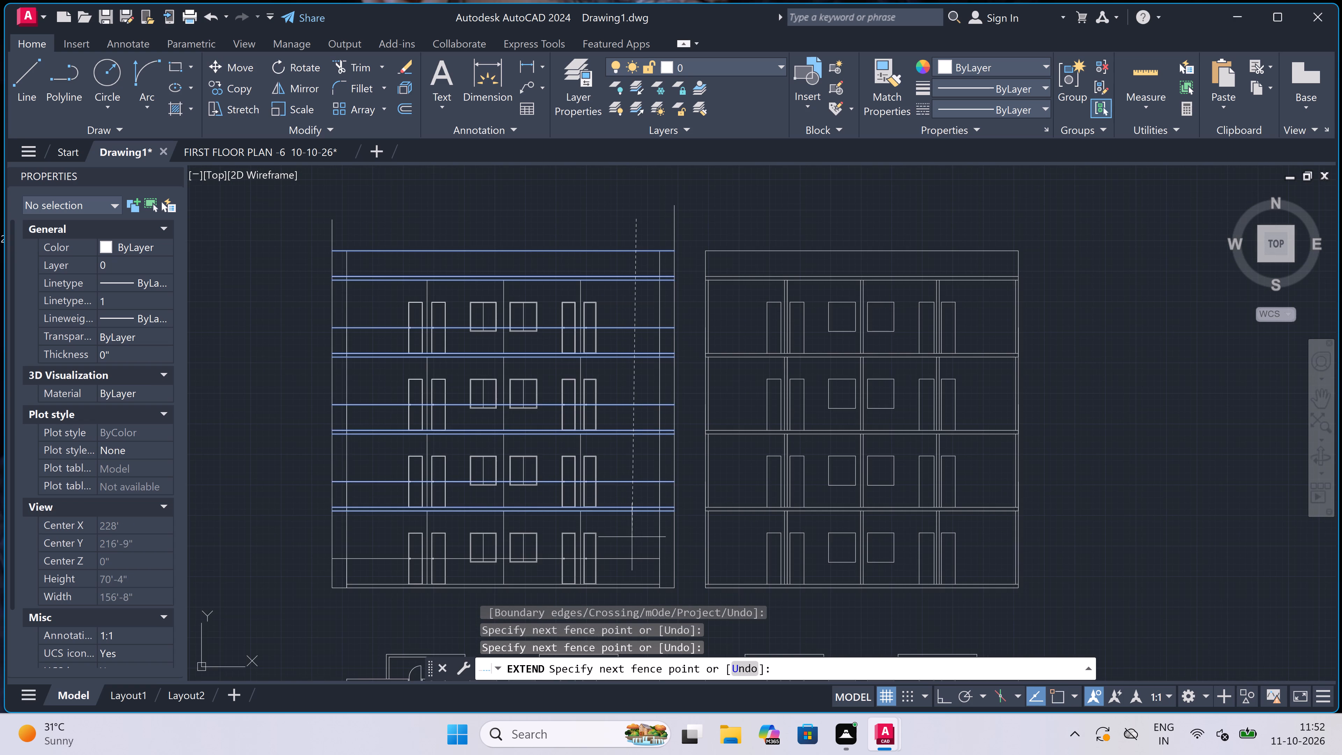
left_click(635, 535)
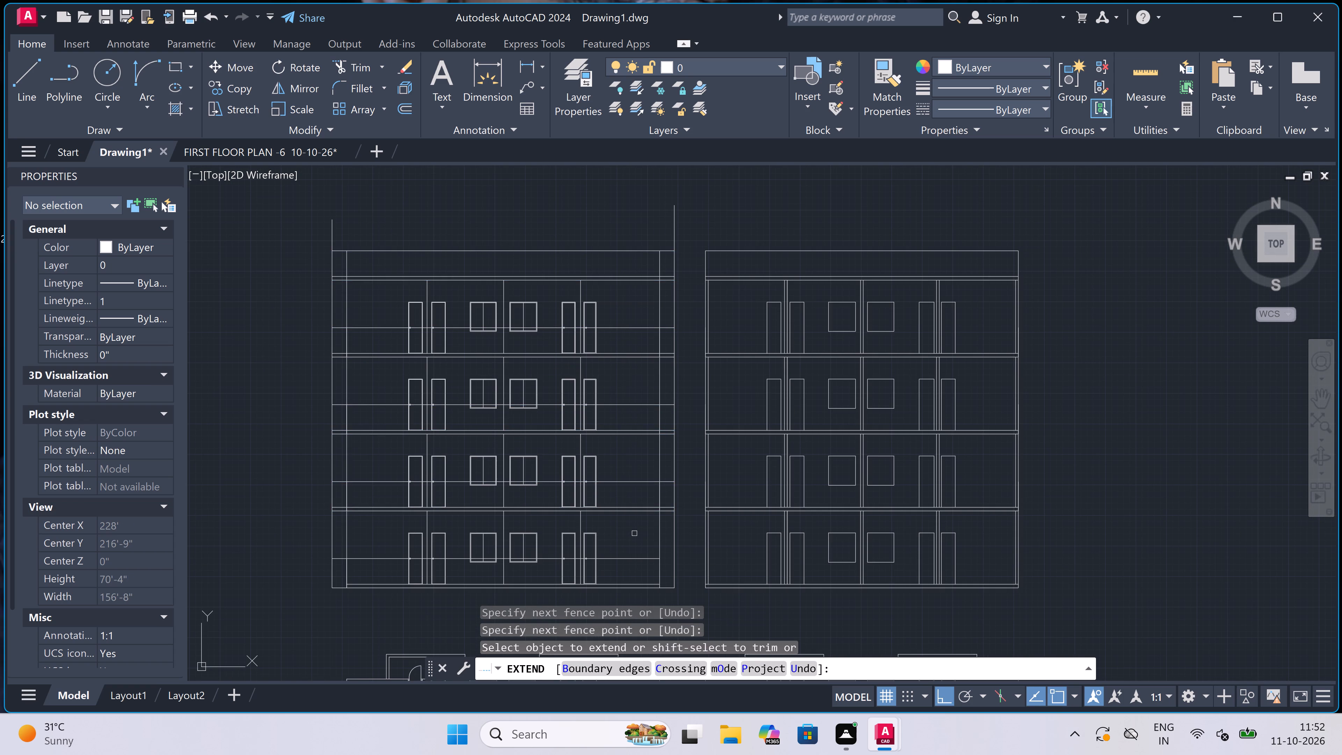
key("Escape")
Trim the ends of both outer vertical lines that project above the left-hand elevation's roof line.
type("tr")
key("space")
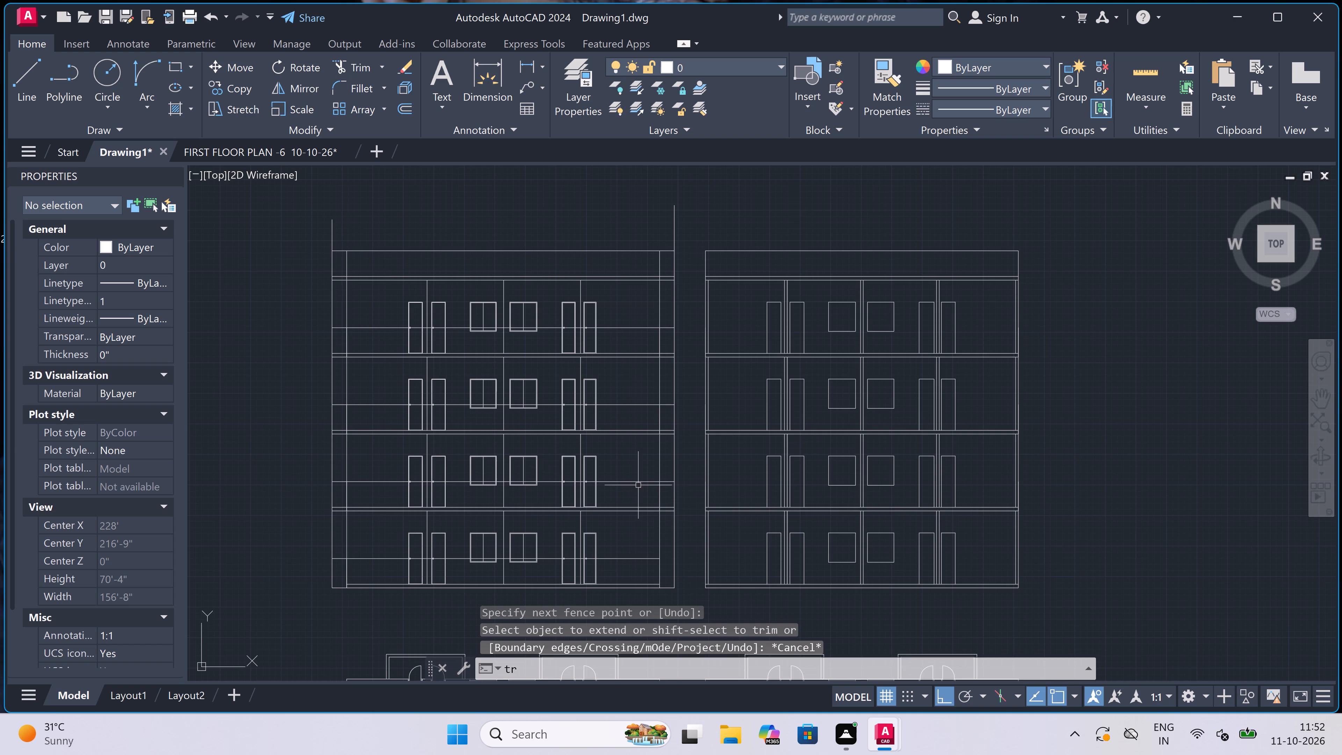
left_click(686, 222)
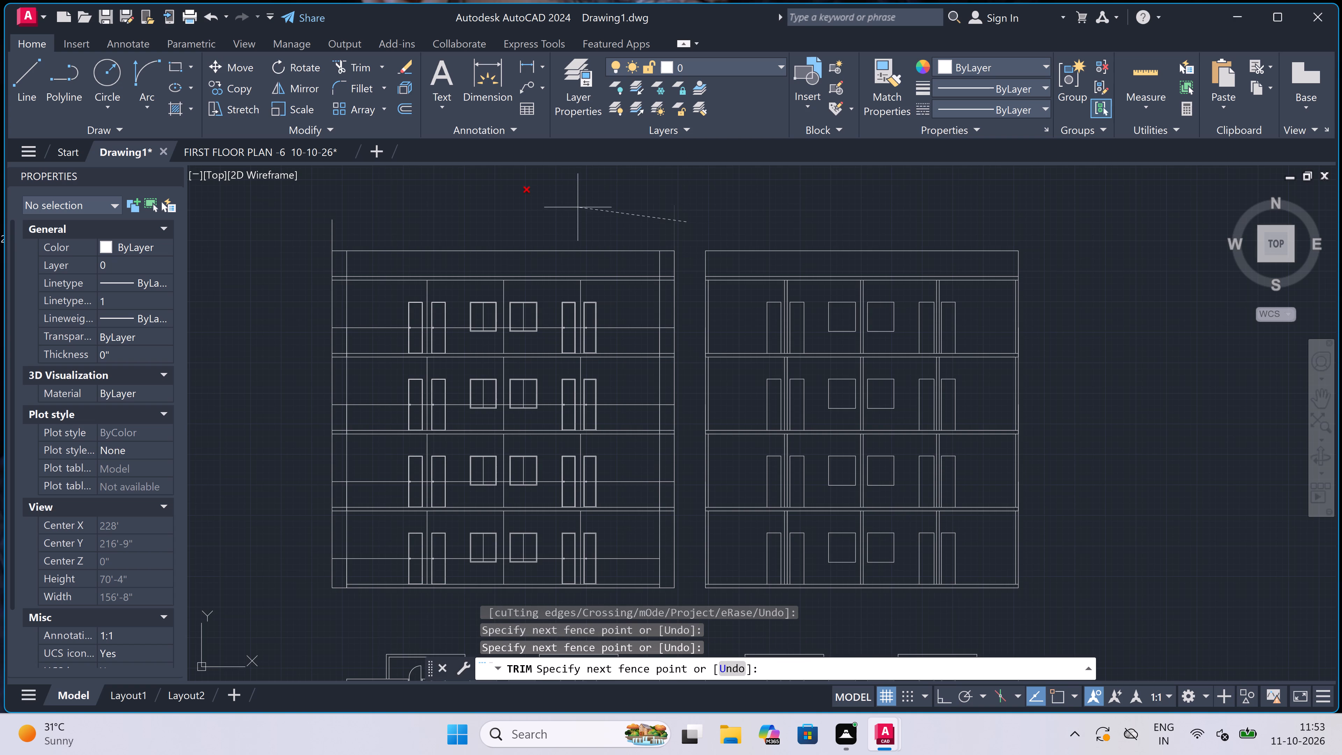
left_click(283, 233)
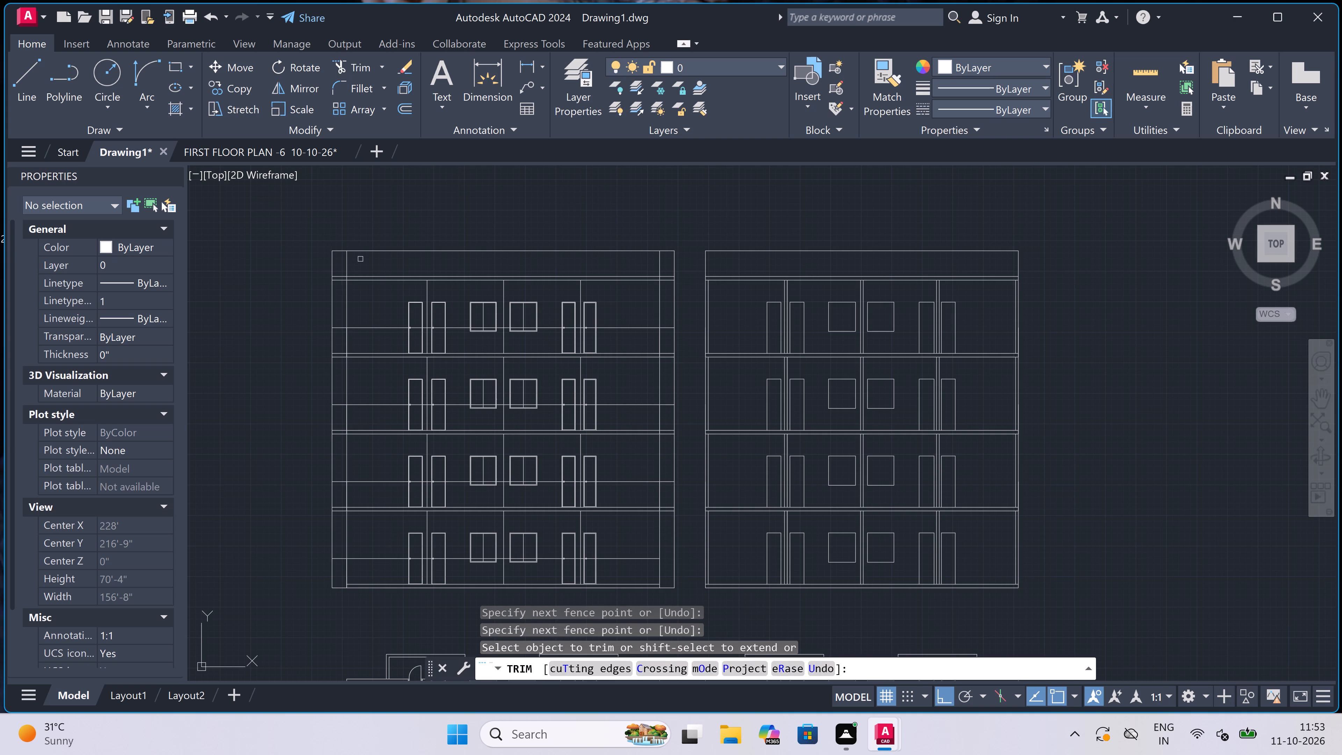
scroll(332, 265, "up", 1)
key("Escape")
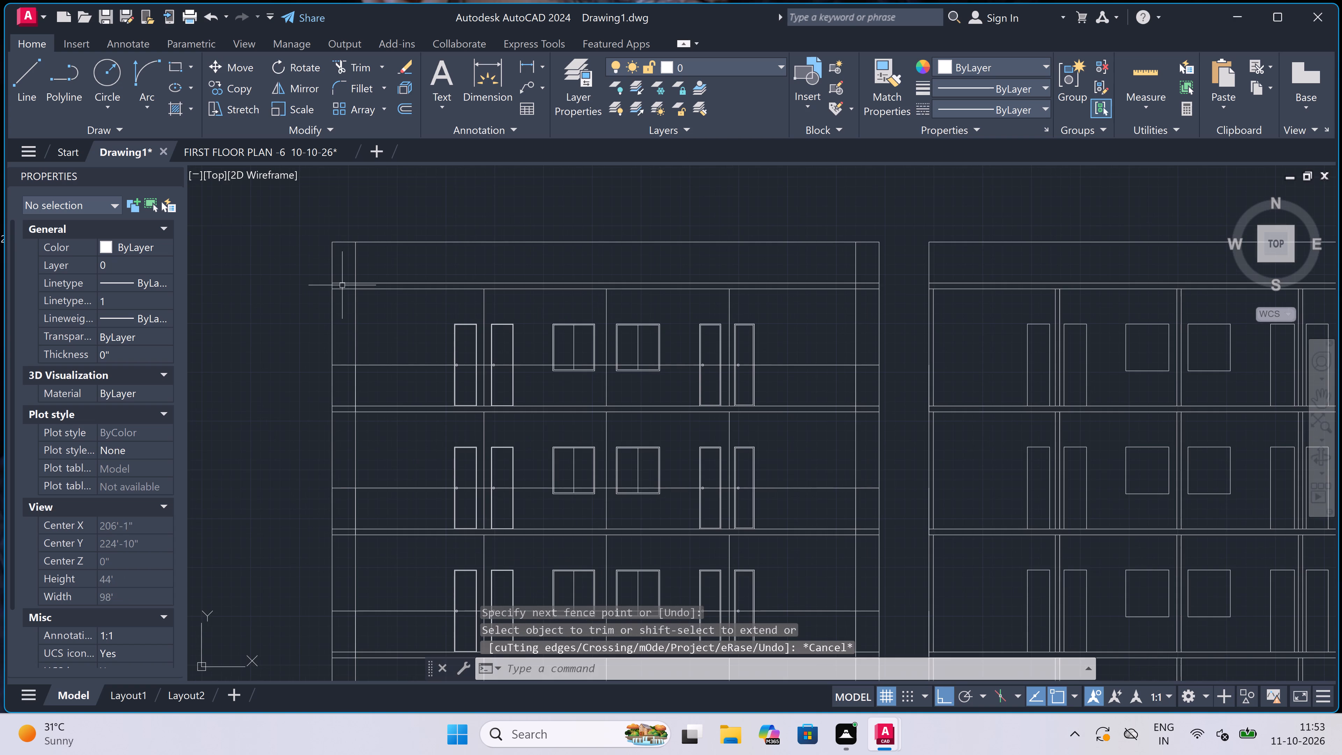
Delete the lower line of each double slab line below the roof and at the three intermediate floors of the left-hand elevation.
left_click(342, 289)
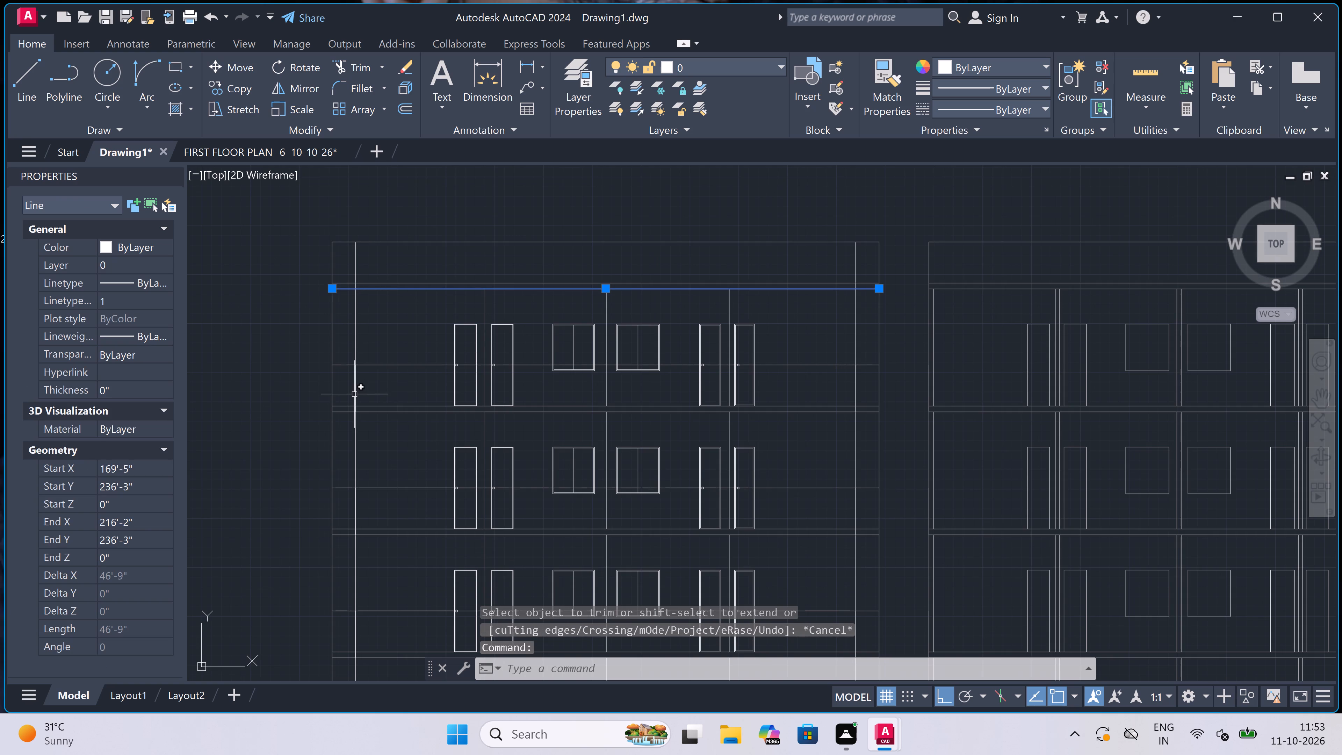
left_click(348, 414)
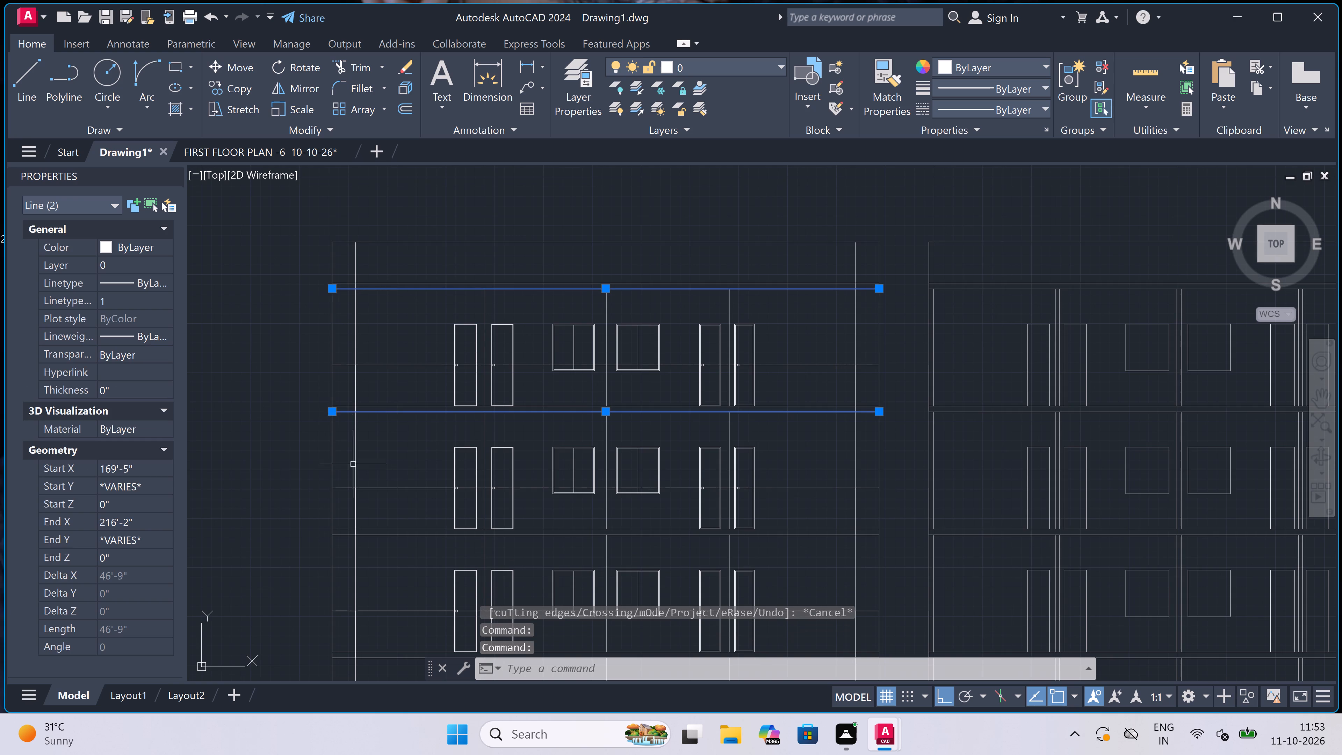
left_click(344, 536)
scroll(391, 476, "down", 3)
scroll(380, 521, "up", 1)
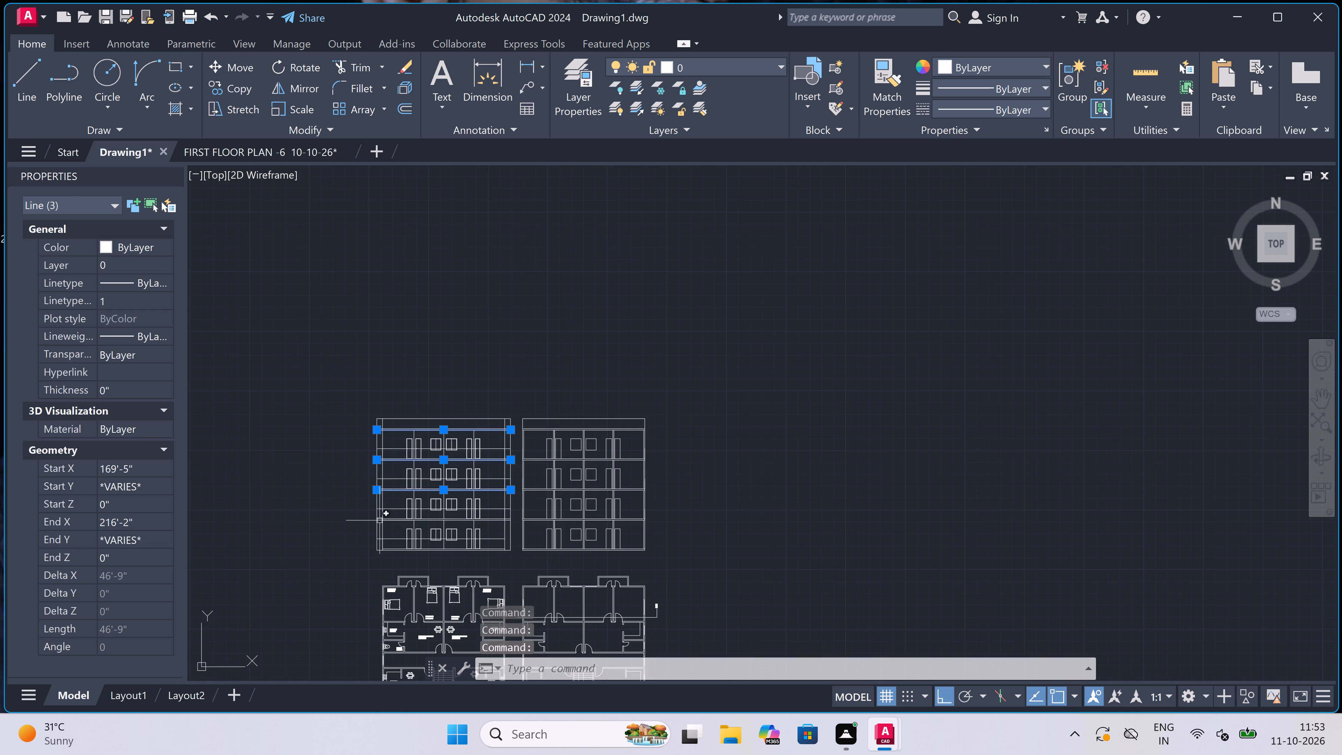
scroll(380, 520, "up", 2)
left_click(380, 519)
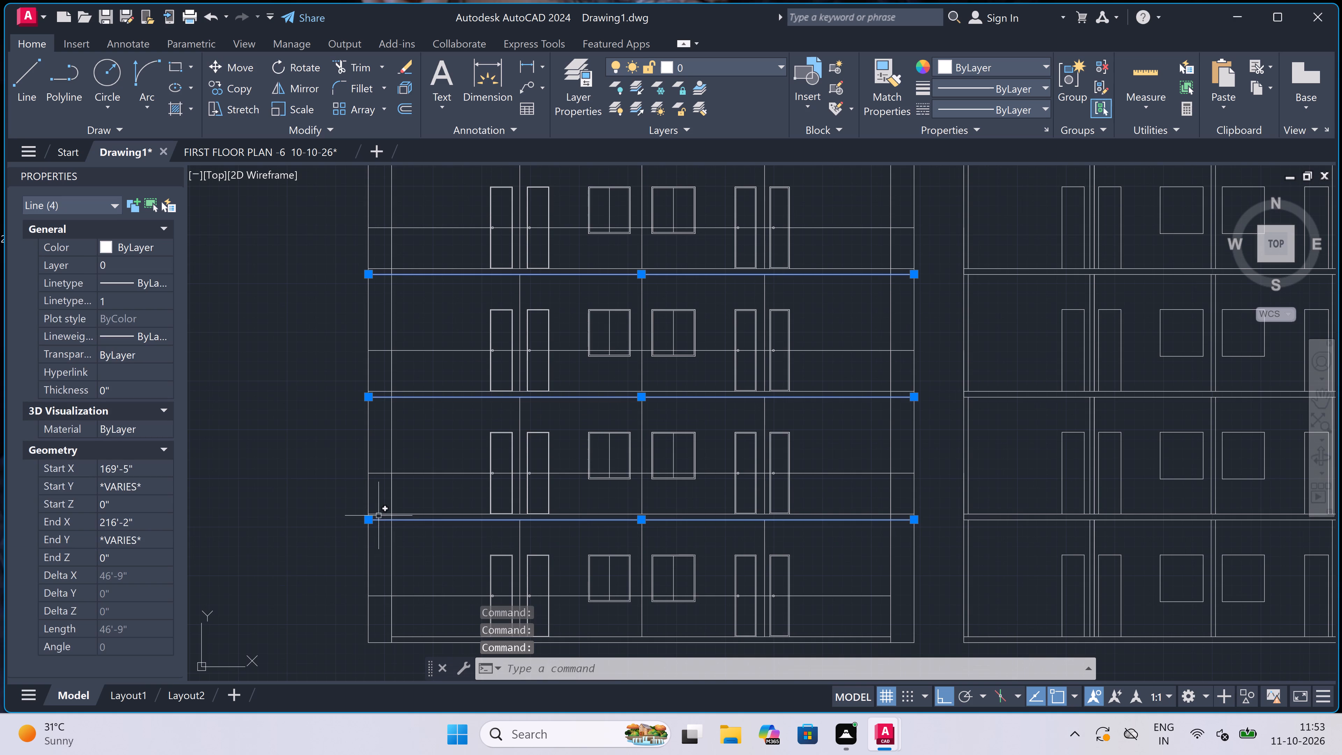
key("Delete")
Trim the inner wall and door lines below the ground floor's sill line across the left-hand elevation.
type("tr")
key("space")
scroll(378, 525, "down", 2)
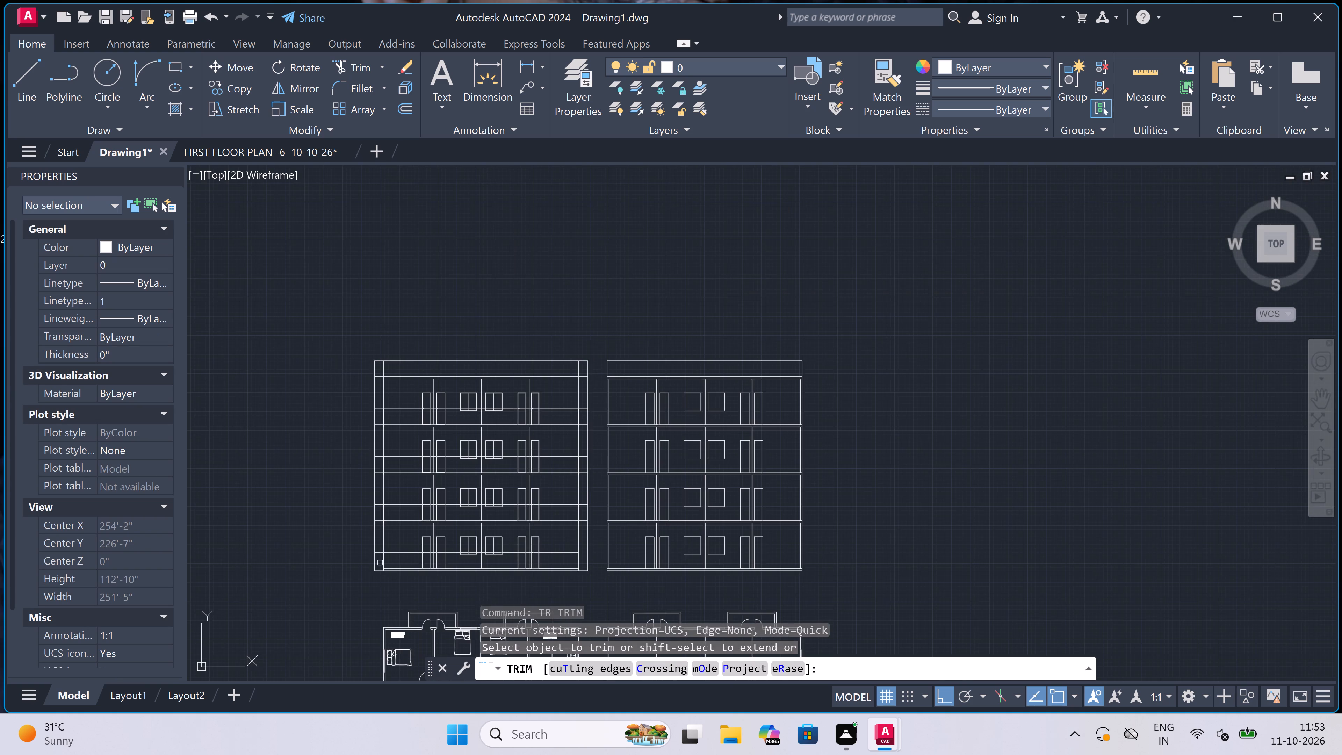
scroll(380, 566, "up", 2)
left_click(380, 560)
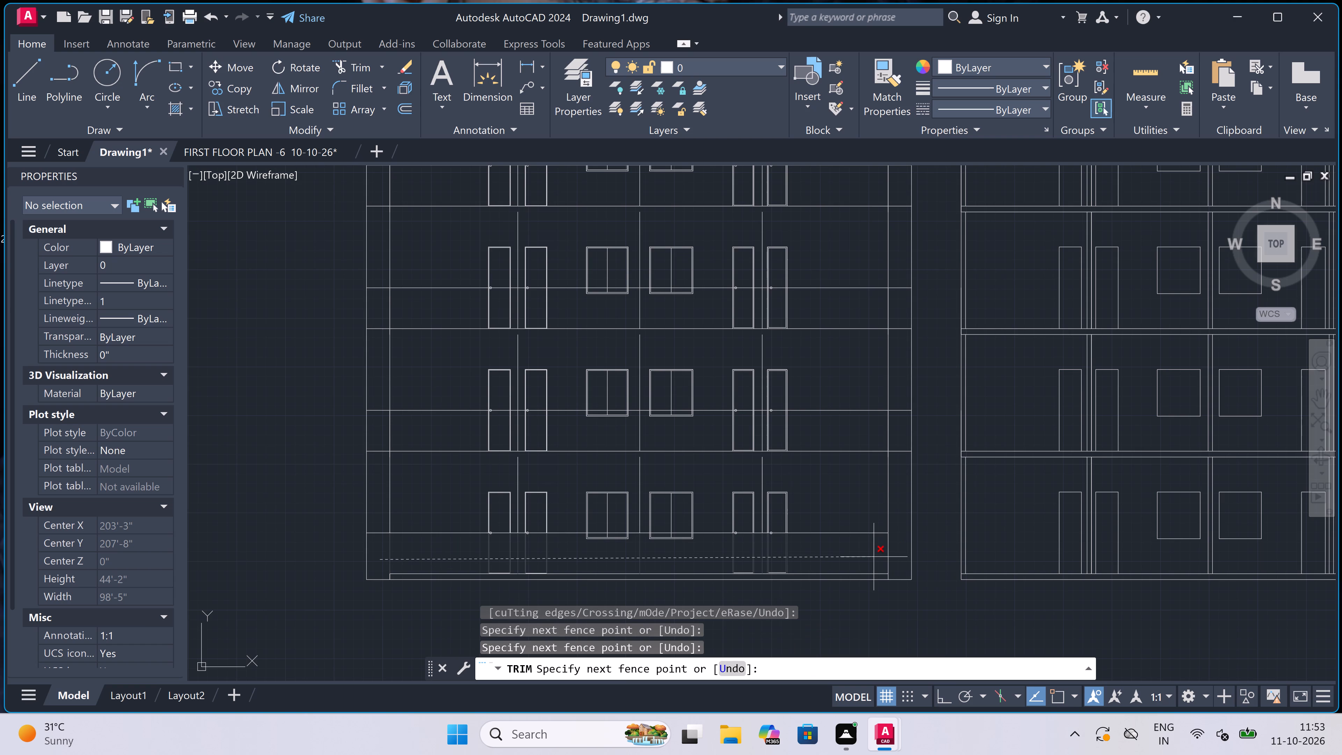
left_click(894, 550)
scroll(765, 553, "down", 1)
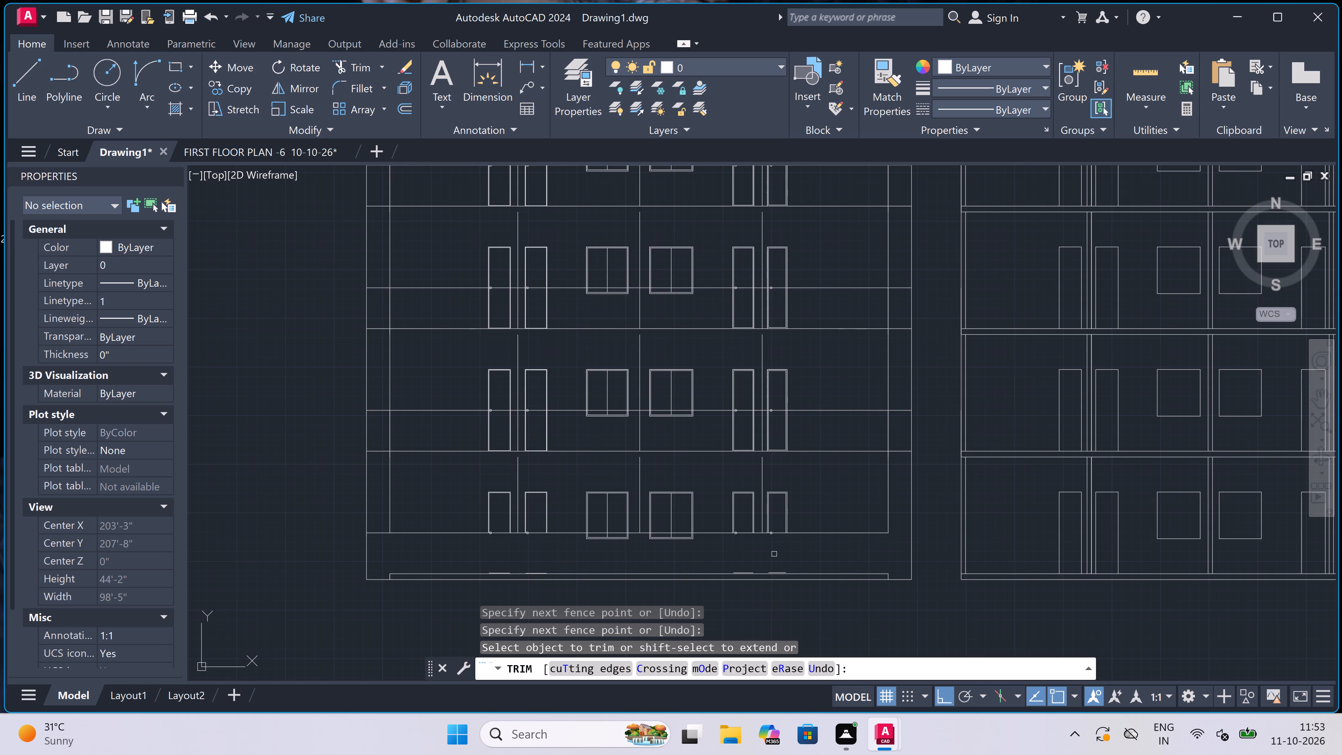
scroll(764, 553, "down", 2)
scroll(793, 548, "up", 4)
key("Escape")
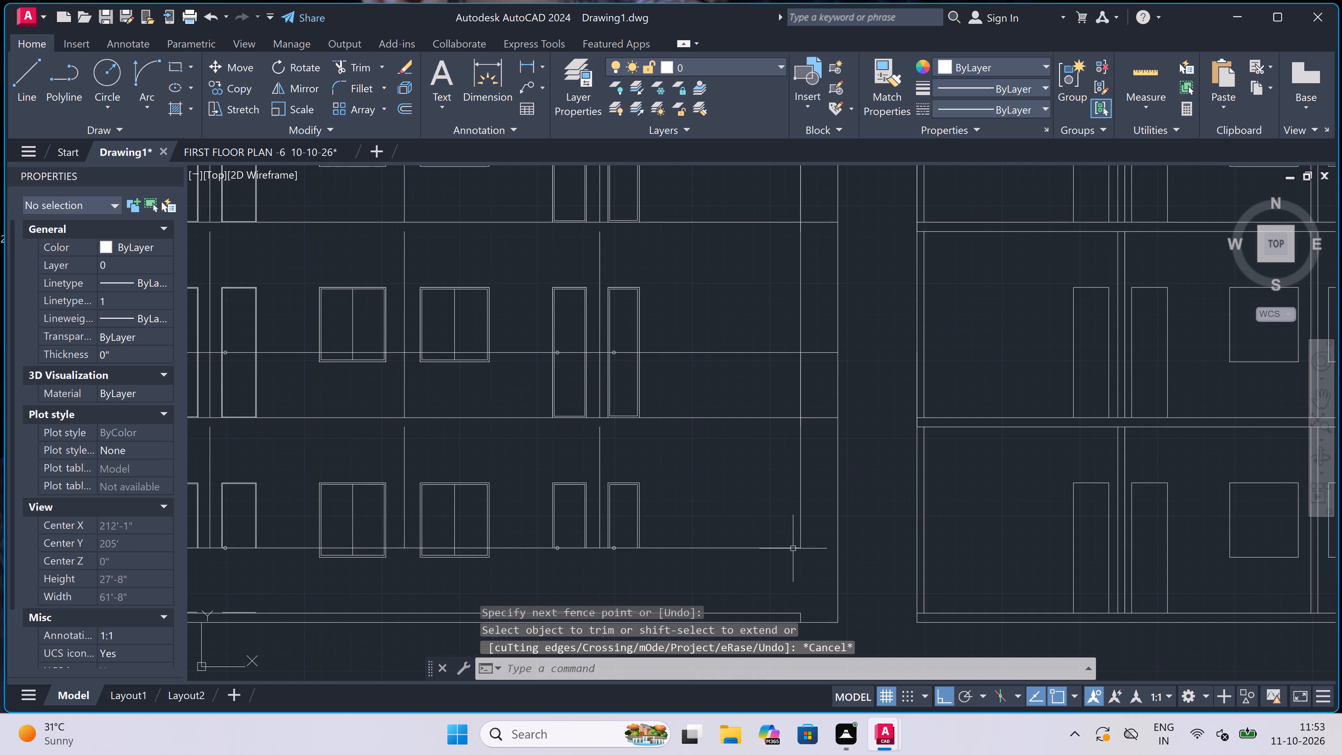
Extend the right end of the ground floor's sill line to the outer vertical line.
key("e")
key("x")
key("space")
left_click(785, 530)
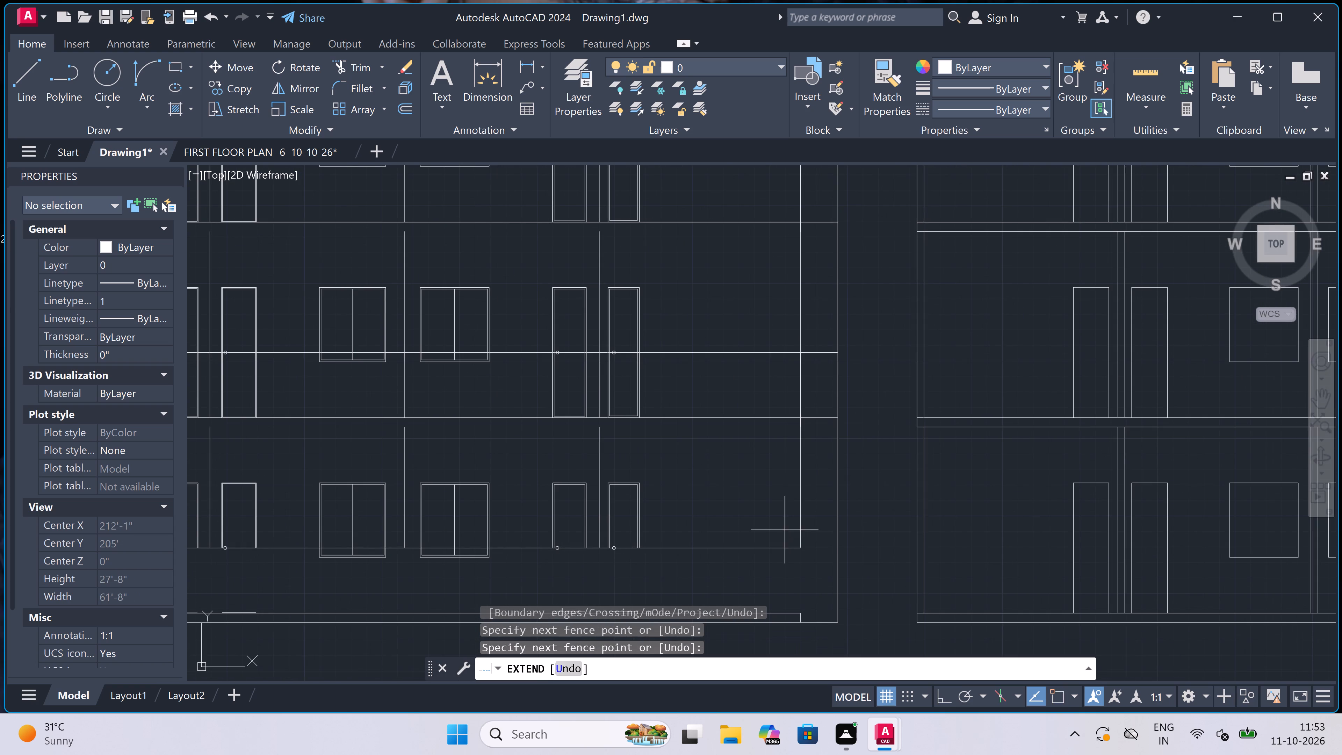
left_click(788, 567)
key("Escape")
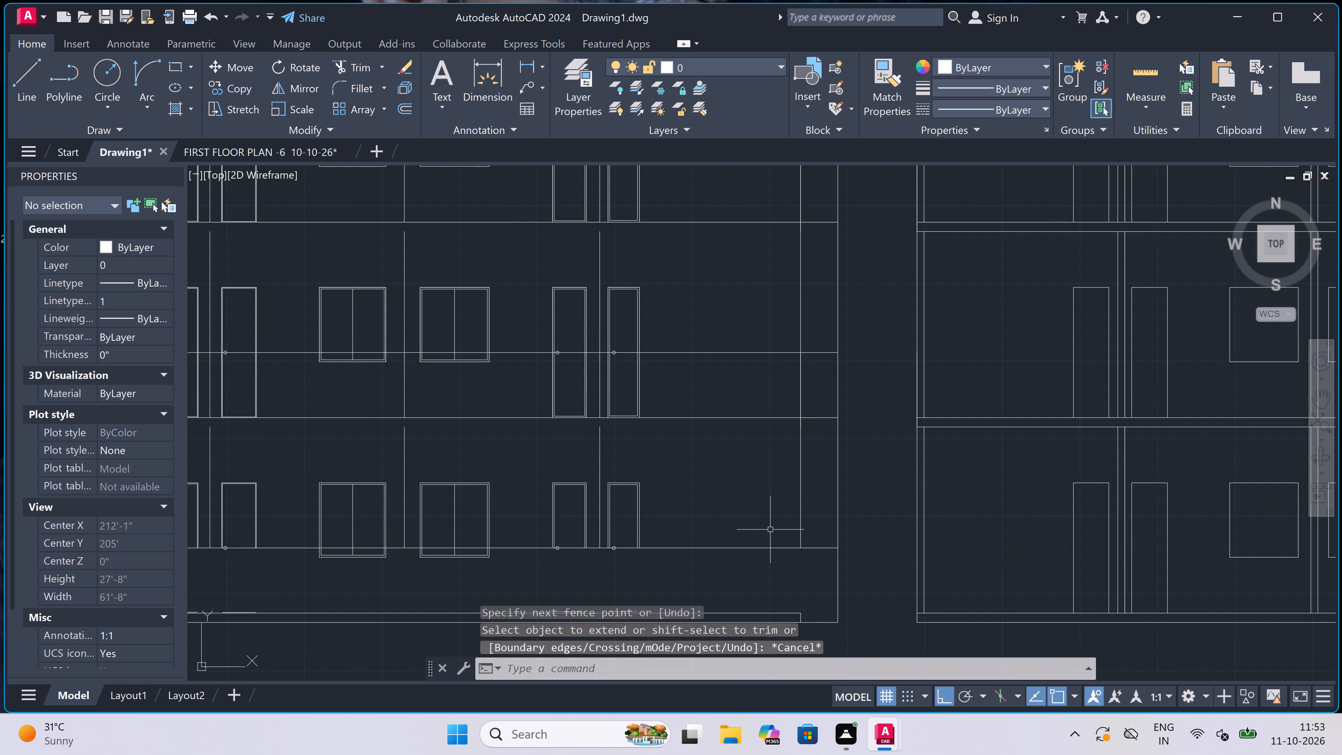
Trim away the inner base line and the short vertical stub at the left-hand elevation's lower-right corner.
type("tr")
key("space")
scroll(770, 528, "down", 2)
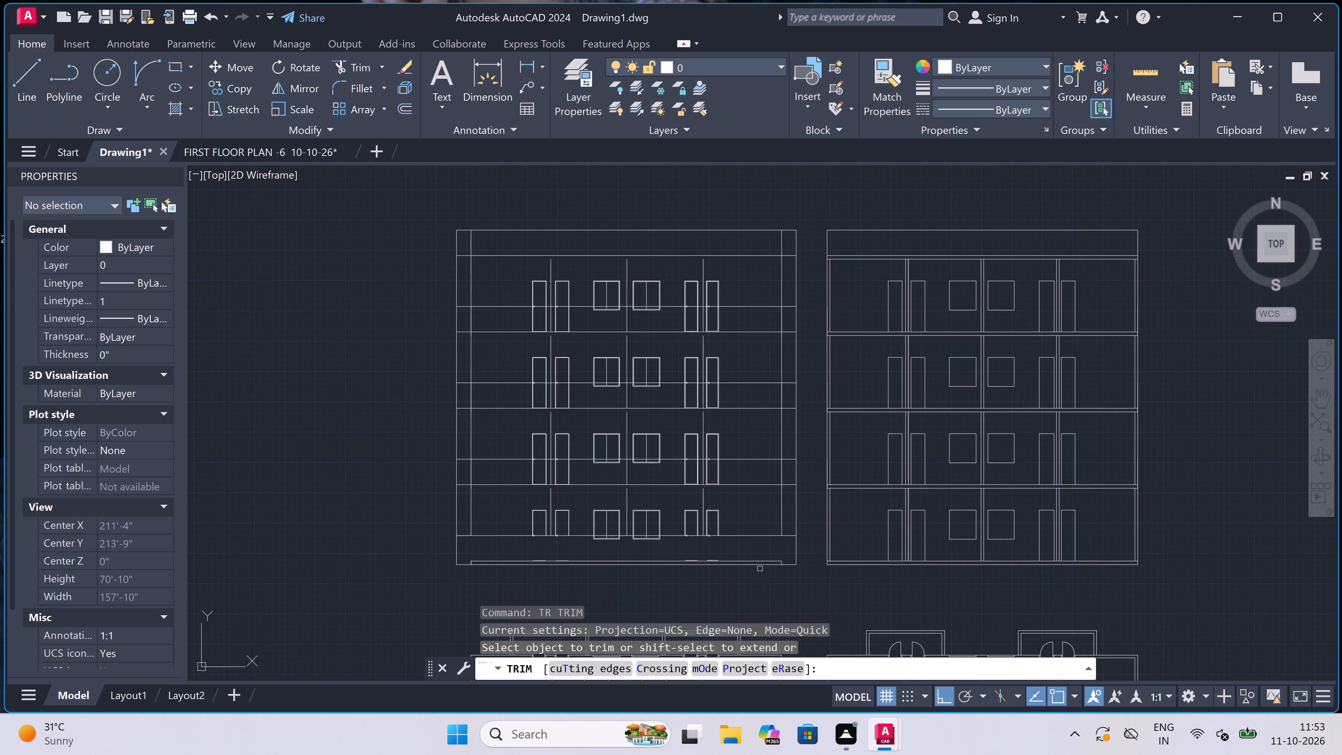
scroll(760, 569, "up", 4)
scroll(888, 524, "up", 2)
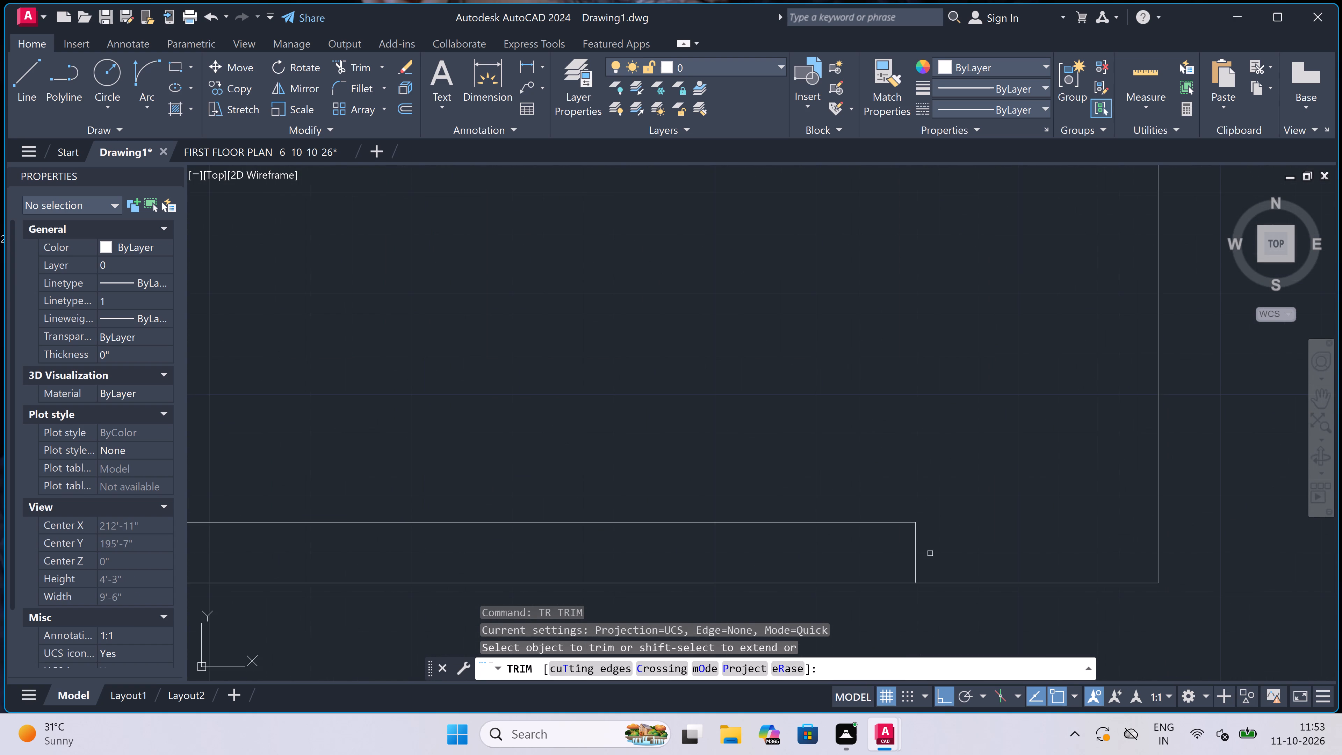
left_click_drag(931, 557, 923, 555)
left_click(755, 503)
scroll(755, 503, "down", 5)
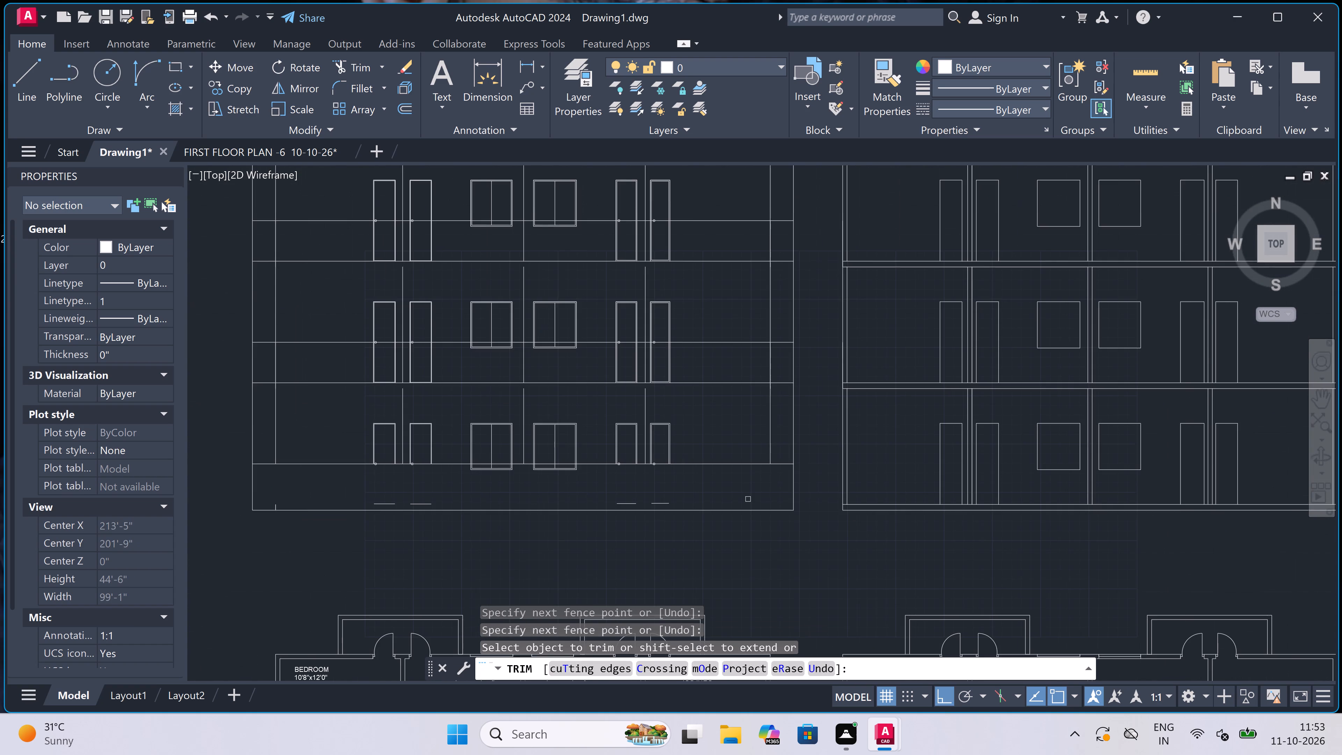
Trim away the two leftover door-bottom lines under the right pair of ground-floor doors.
scroll(586, 500, "up", 3)
scroll(808, 530, "up", 3)
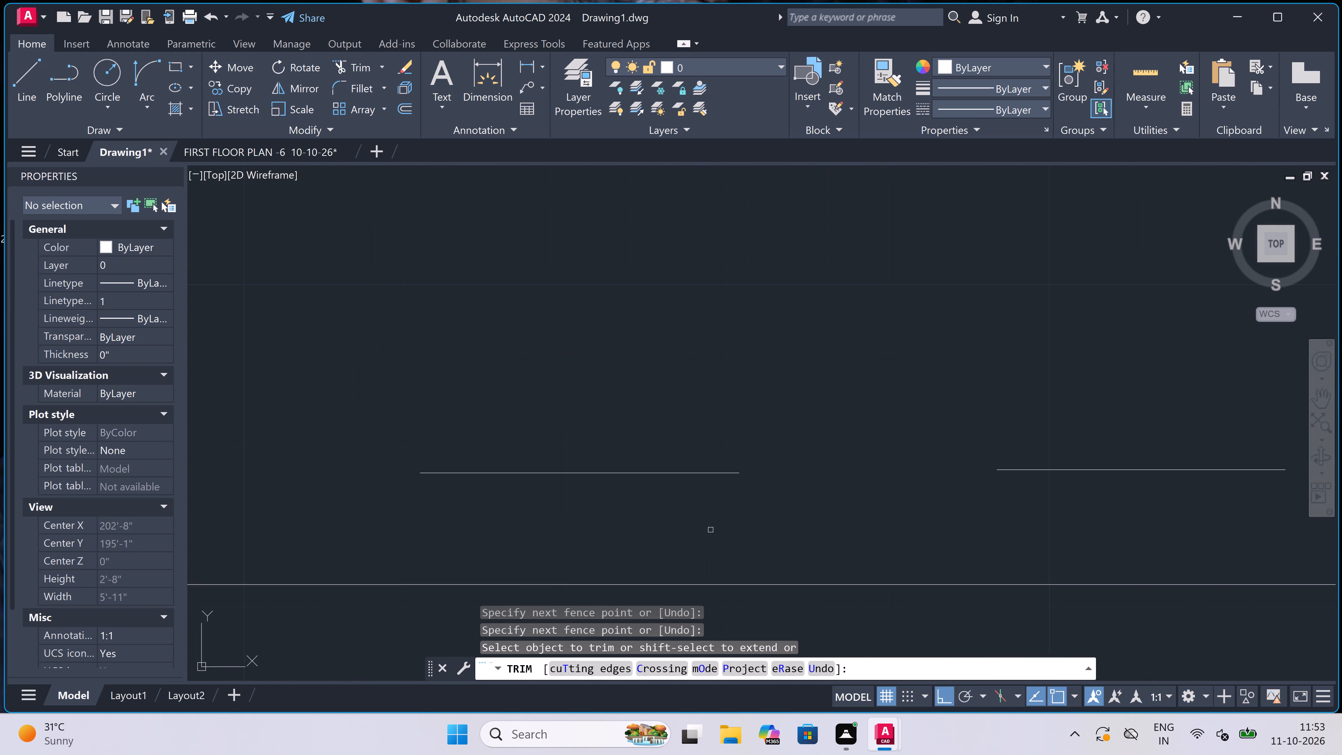
left_click(694, 533)
left_click(668, 357)
scroll(668, 357, "down", 3)
scroll(832, 364, "up", 3)
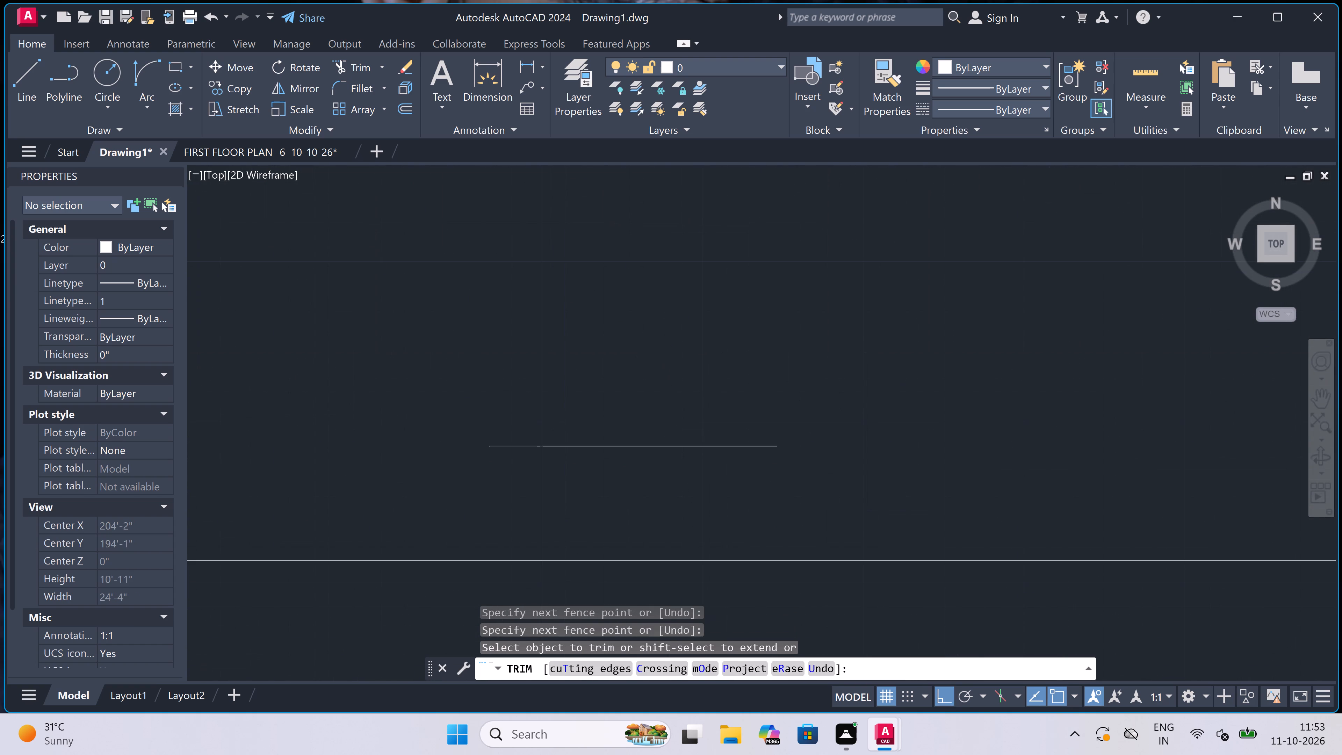
left_click(711, 355)
left_click(690, 456)
Trim away the leftover vertical stub near the left-hand elevation's lower-left corner.
scroll(706, 430, "down", 5)
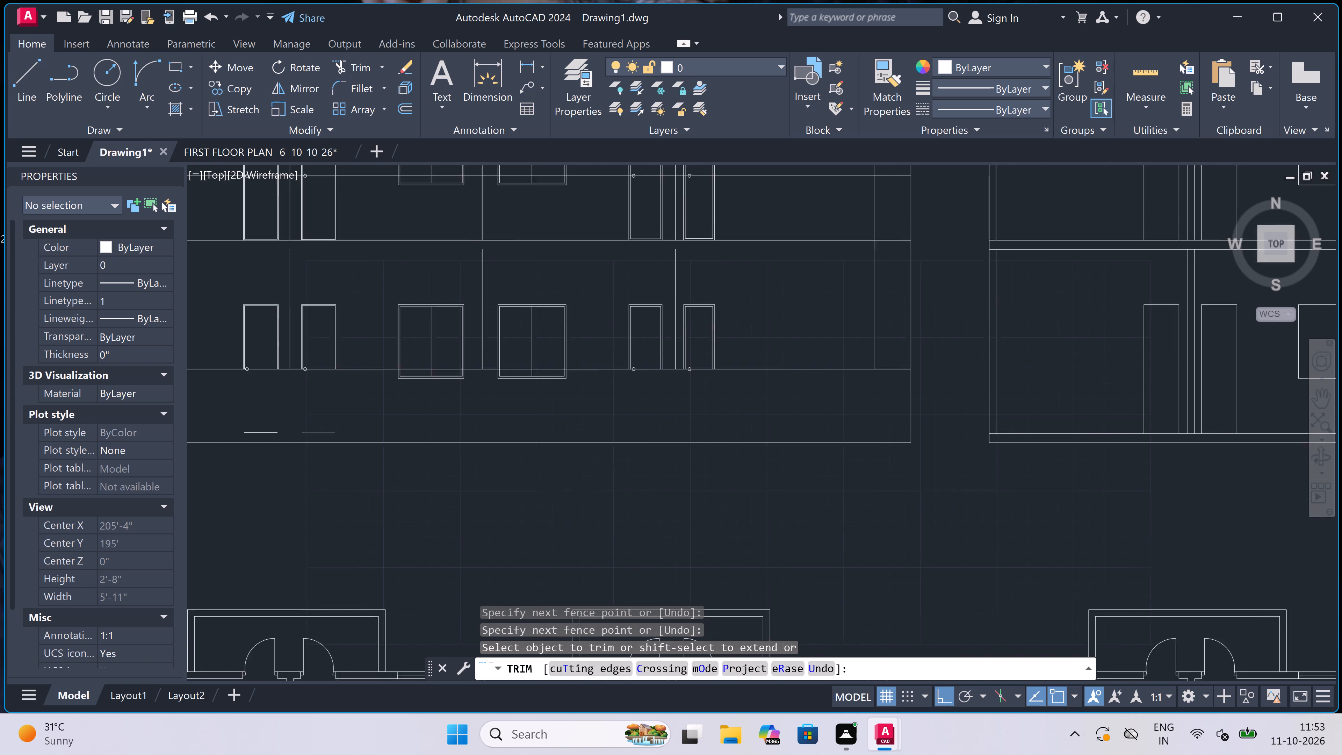
scroll(706, 430, "down", 3)
scroll(587, 452, "up", 2)
scroll(484, 403, "up", 3)
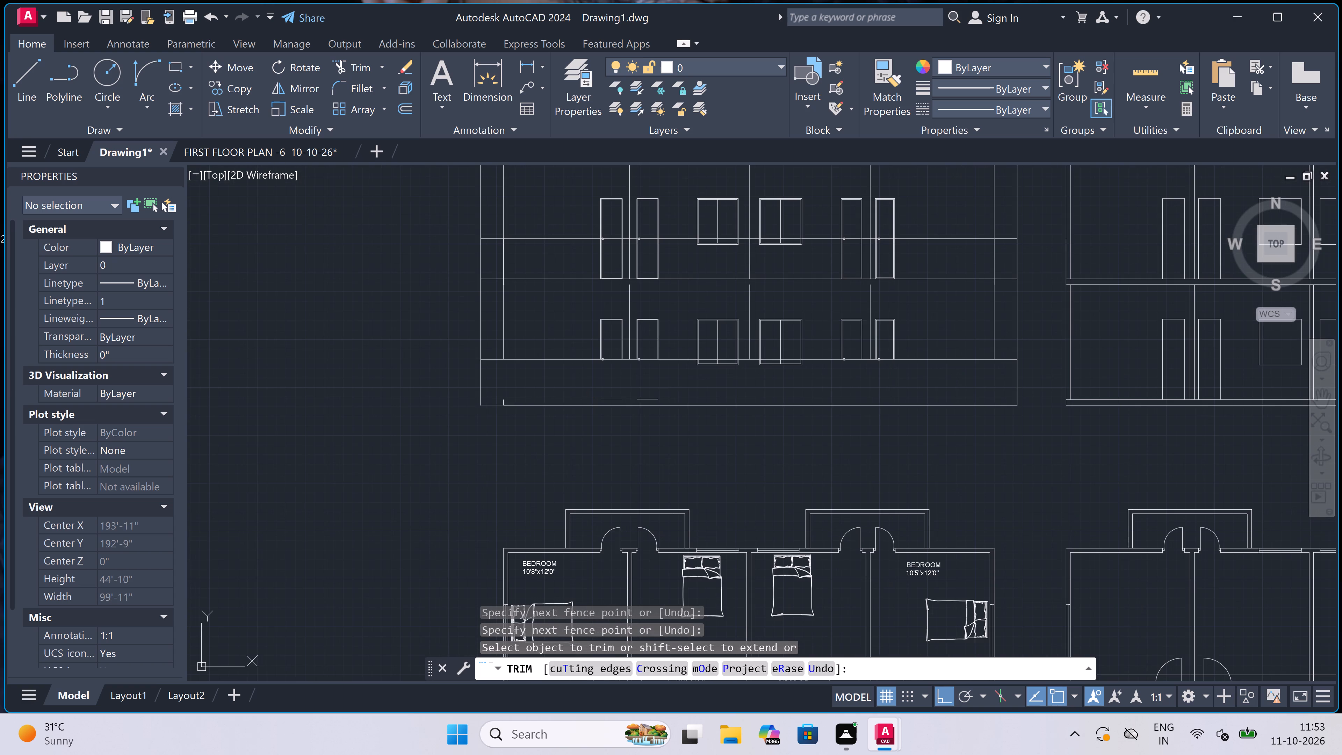
scroll(484, 403, "up", 1)
scroll(547, 400, "up", 2)
left_click_drag(547, 397, 556, 398)
left_click(837, 400)
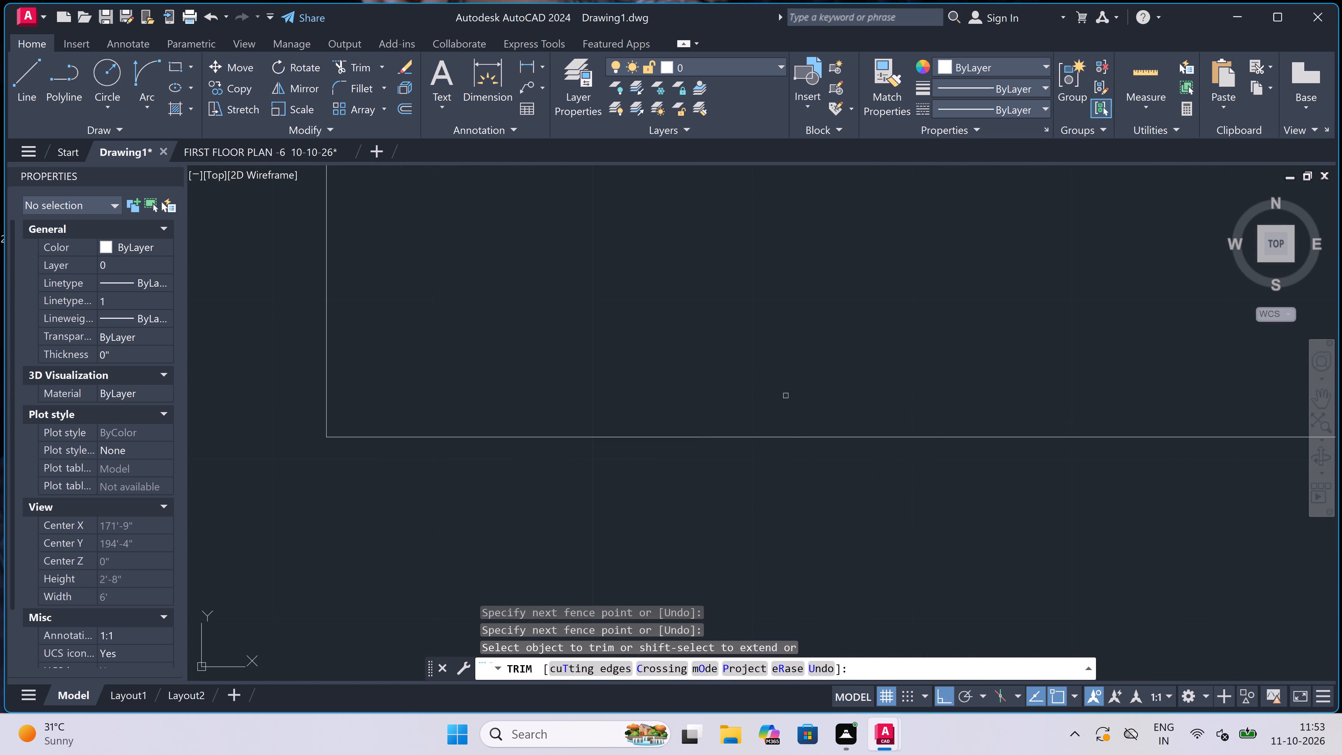
Trim away the two leftover door-bottom lines under the left pair of ground-floor doors.
scroll(619, 396, "down", 5)
scroll(1127, 373, "up", 3)
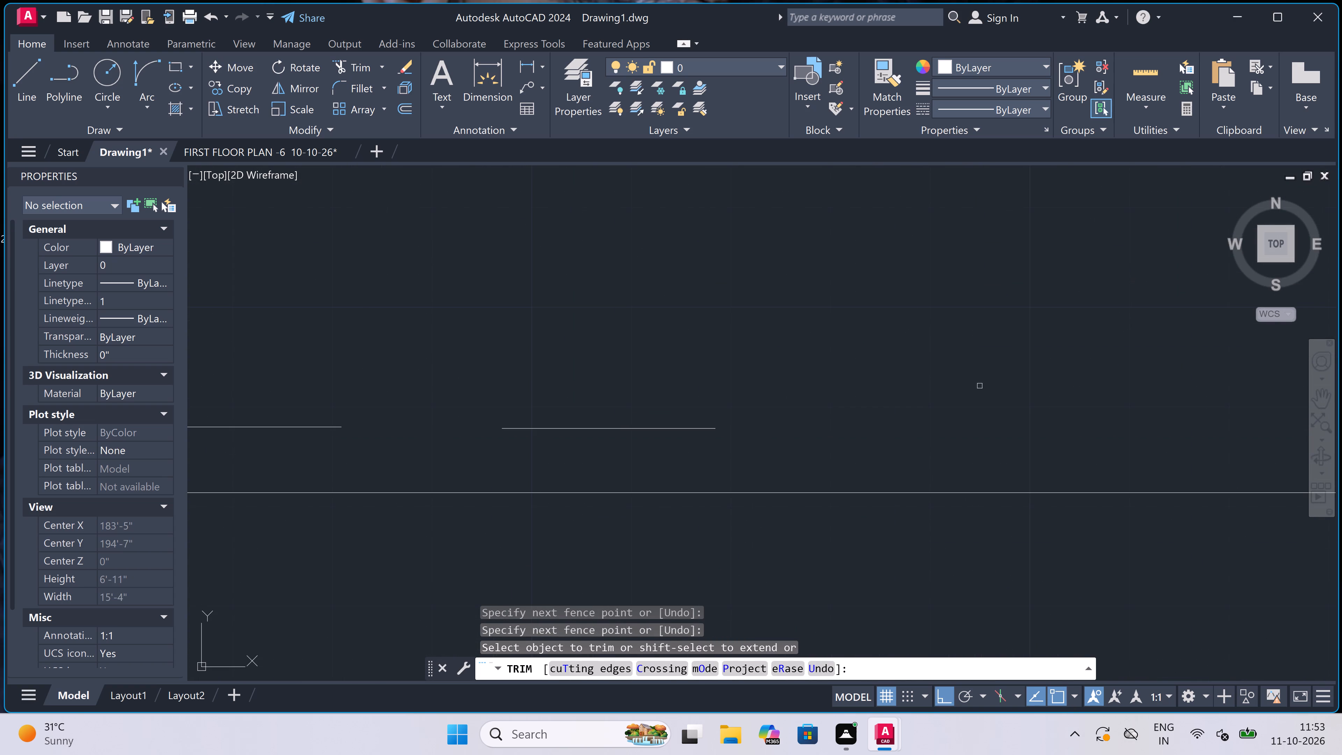
left_click(622, 434)
left_click(621, 359)
scroll(621, 359, "down", 3)
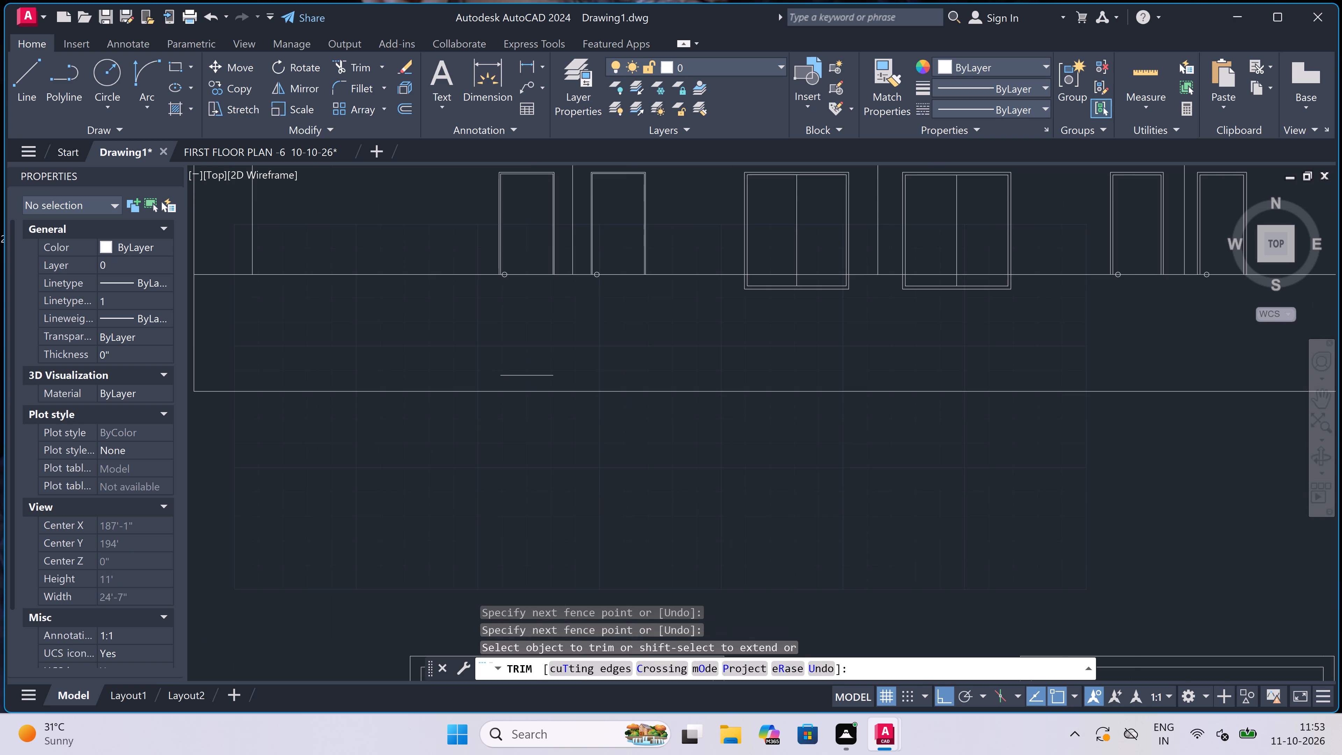
scroll(505, 372, "up", 3)
left_click(543, 401)
left_click(567, 336)
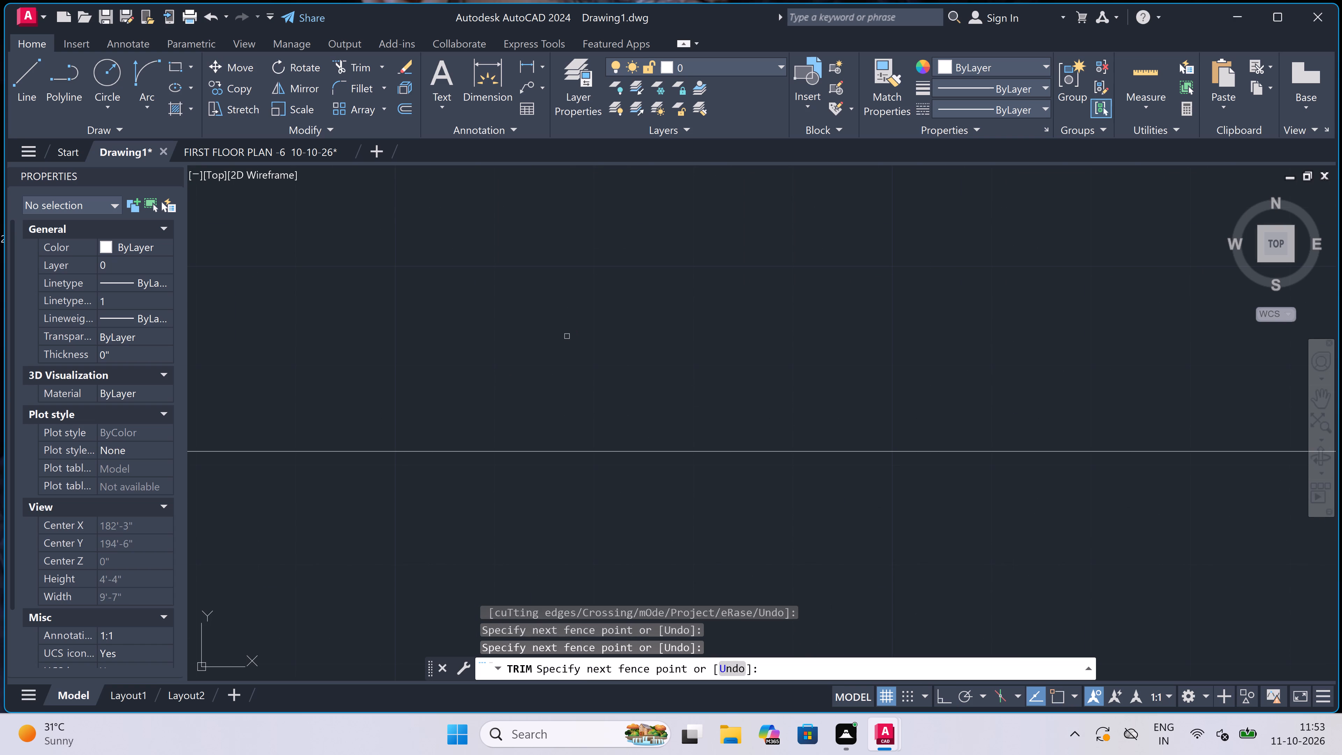
Trim away the lower halves of the two door-knob circles below the base line on the left pair of ground-floor doors.
scroll(567, 336, "down", 5)
scroll(566, 296, "up", 6)
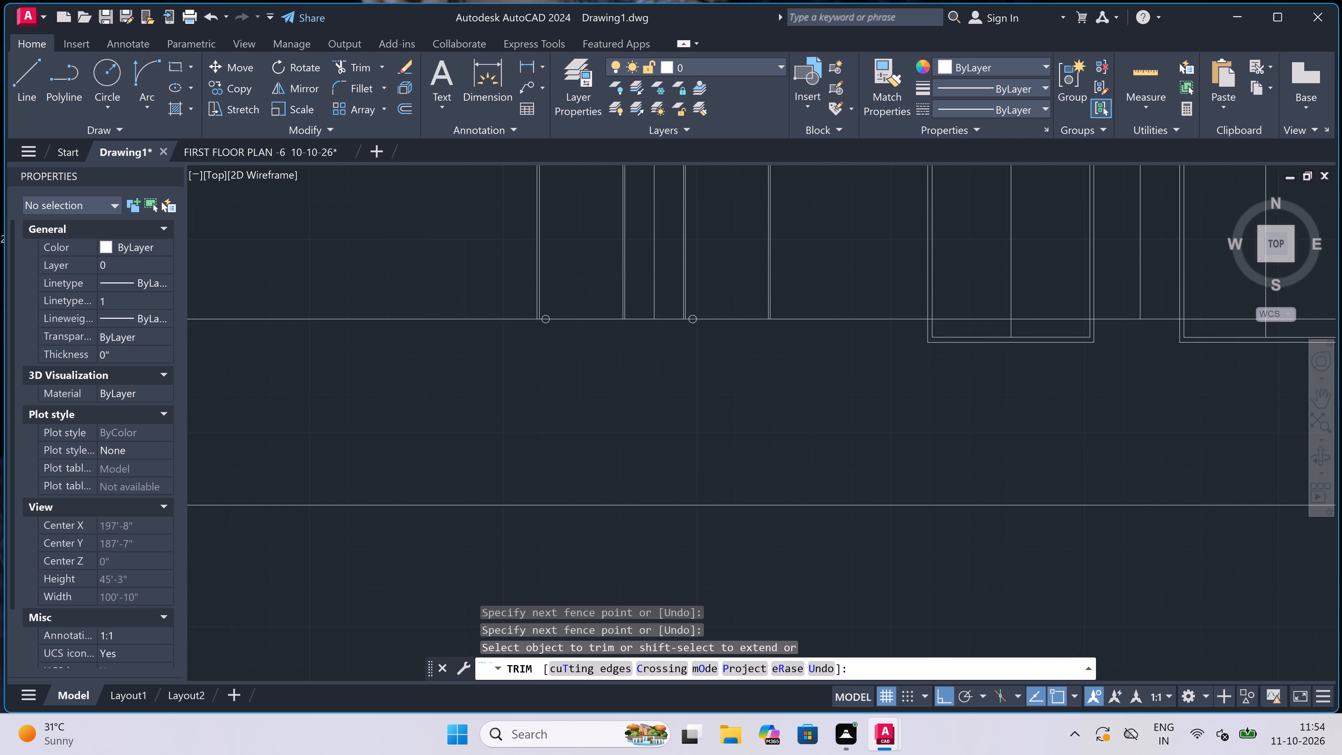
scroll(486, 385, "up", 3)
left_click(479, 424)
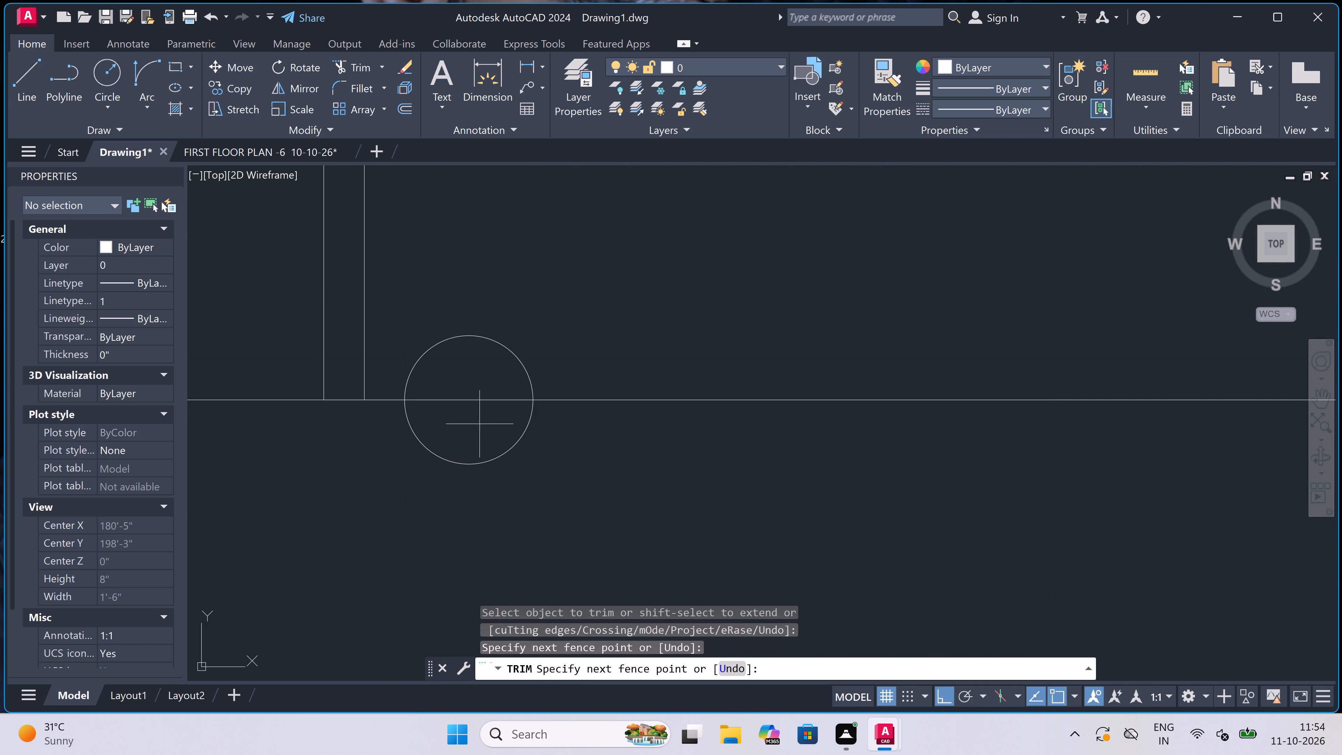
left_click(430, 487)
scroll(431, 485, "down", 4)
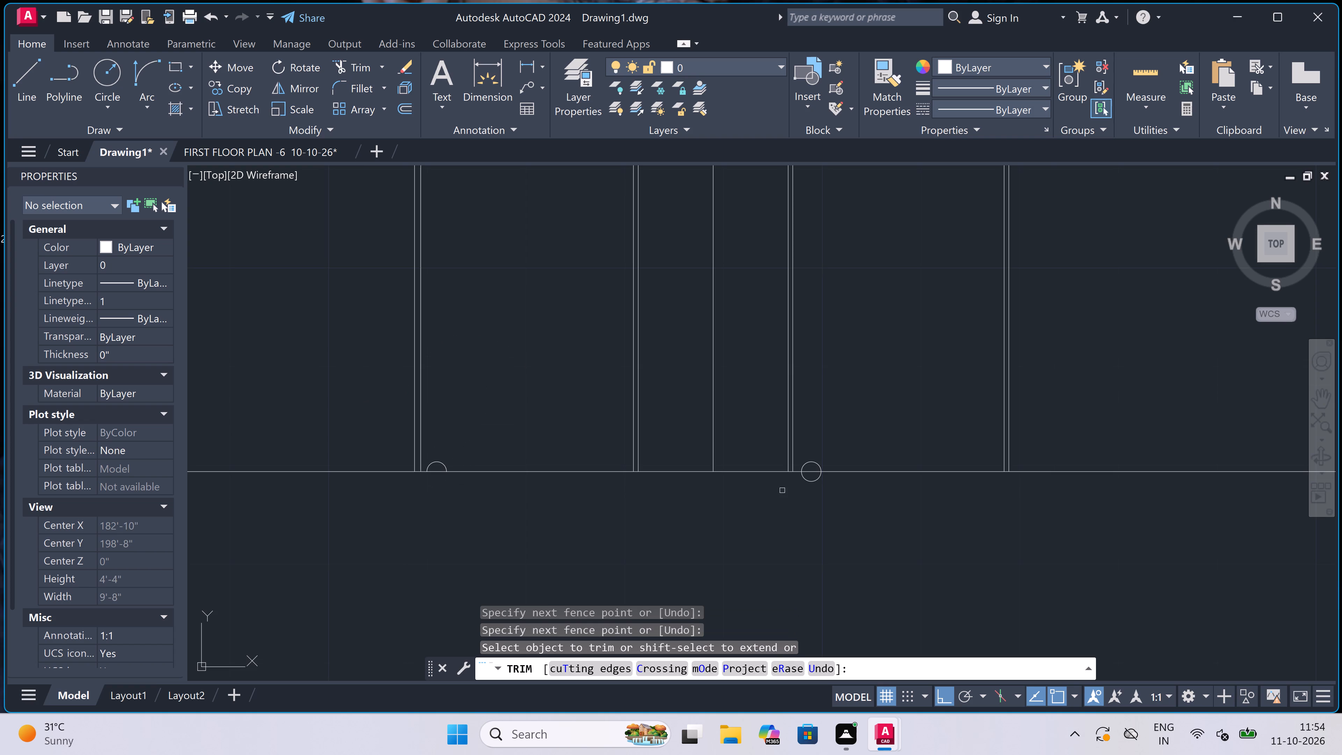
scroll(818, 476, "up", 3)
left_click_drag(809, 472, 806, 475)
left_click(665, 501)
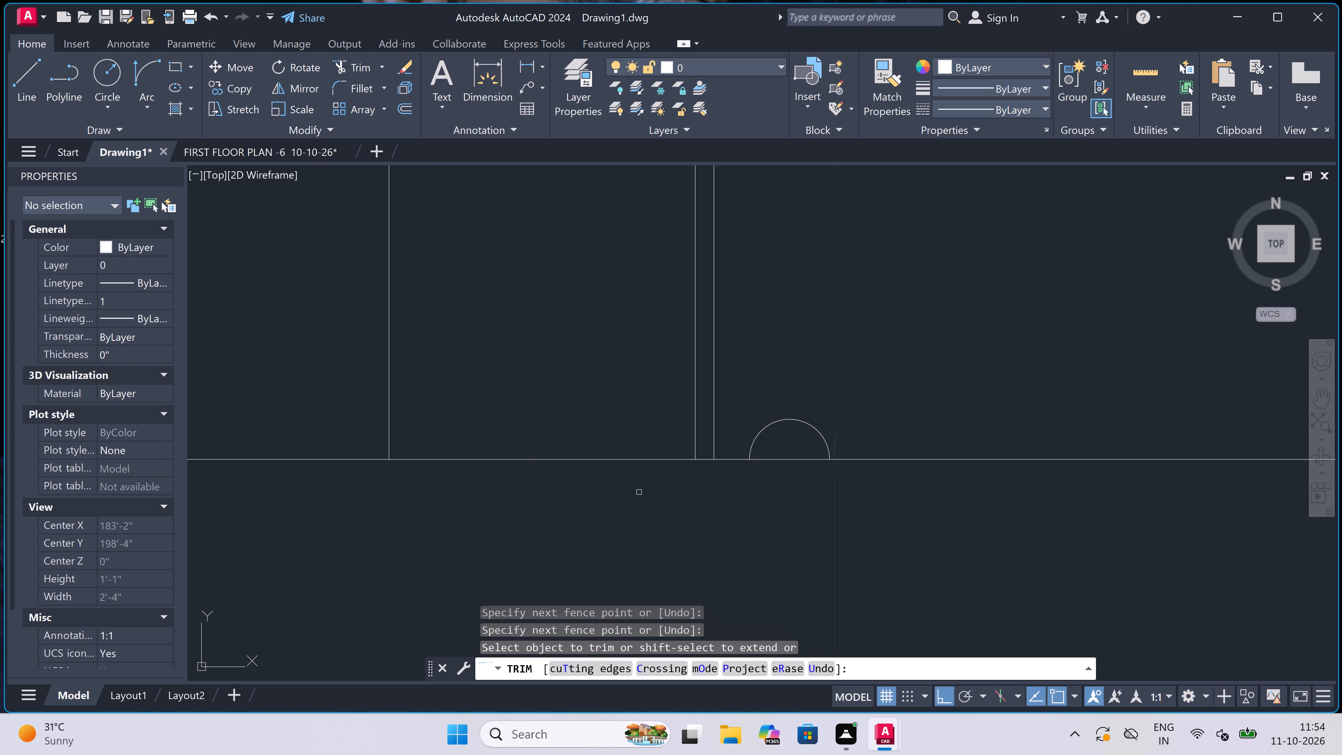
Trim away the parts of the two central ground-floor windows that extend below the base line, including their leftover bottom lines.
scroll(553, 484, "down", 8)
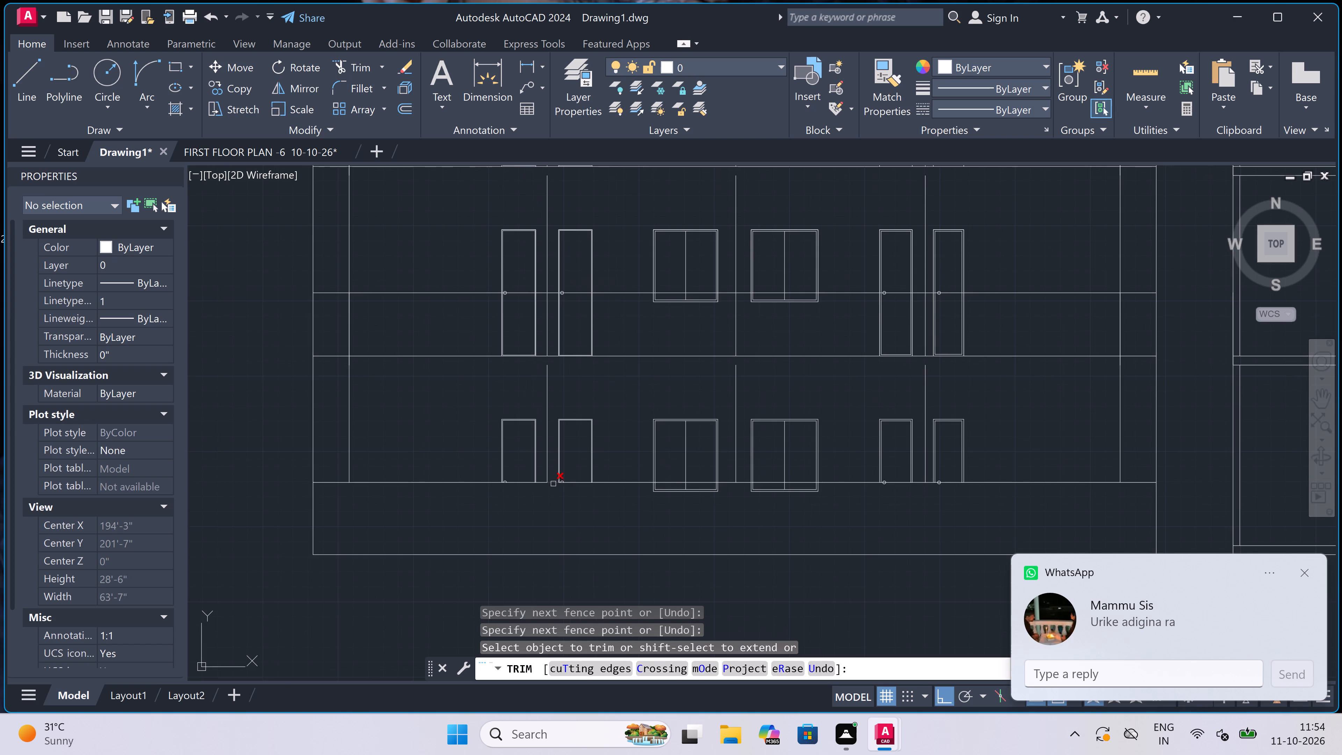
scroll(706, 480, "up", 3)
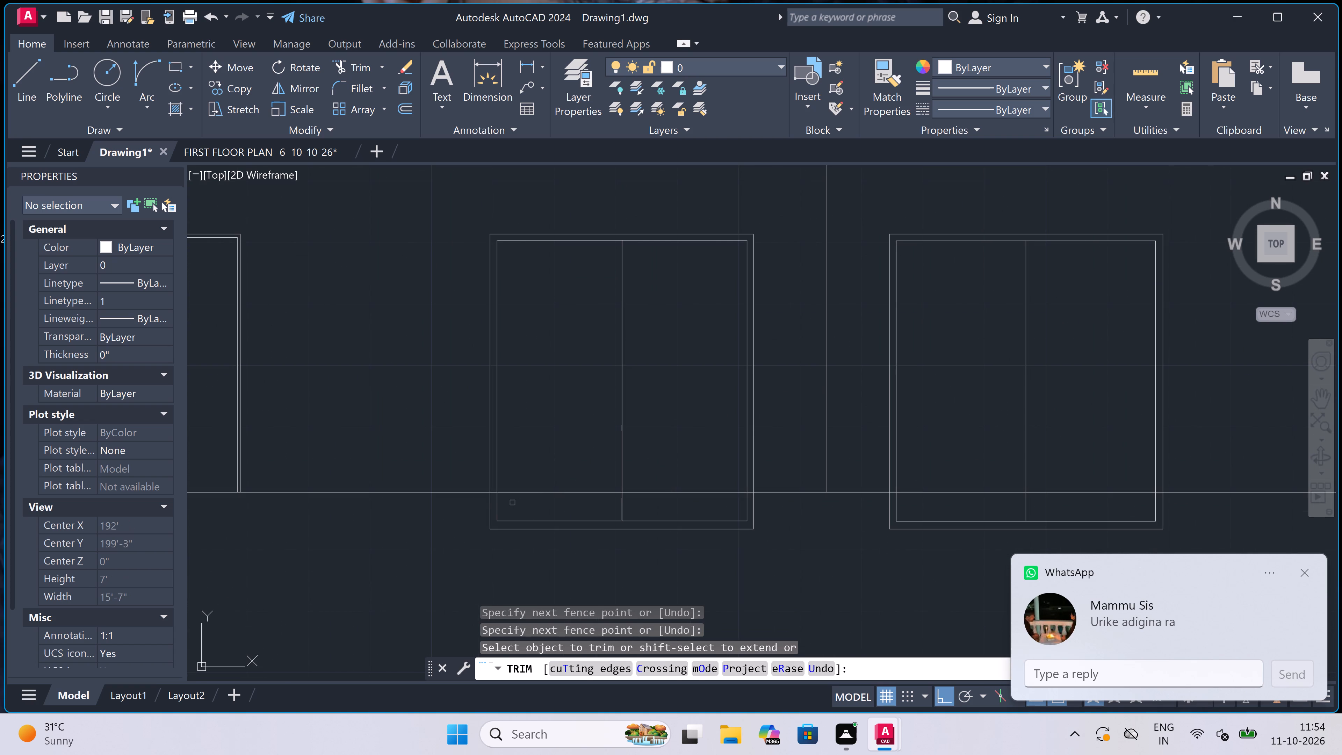
left_click(469, 503)
scroll(810, 507, "down", 3)
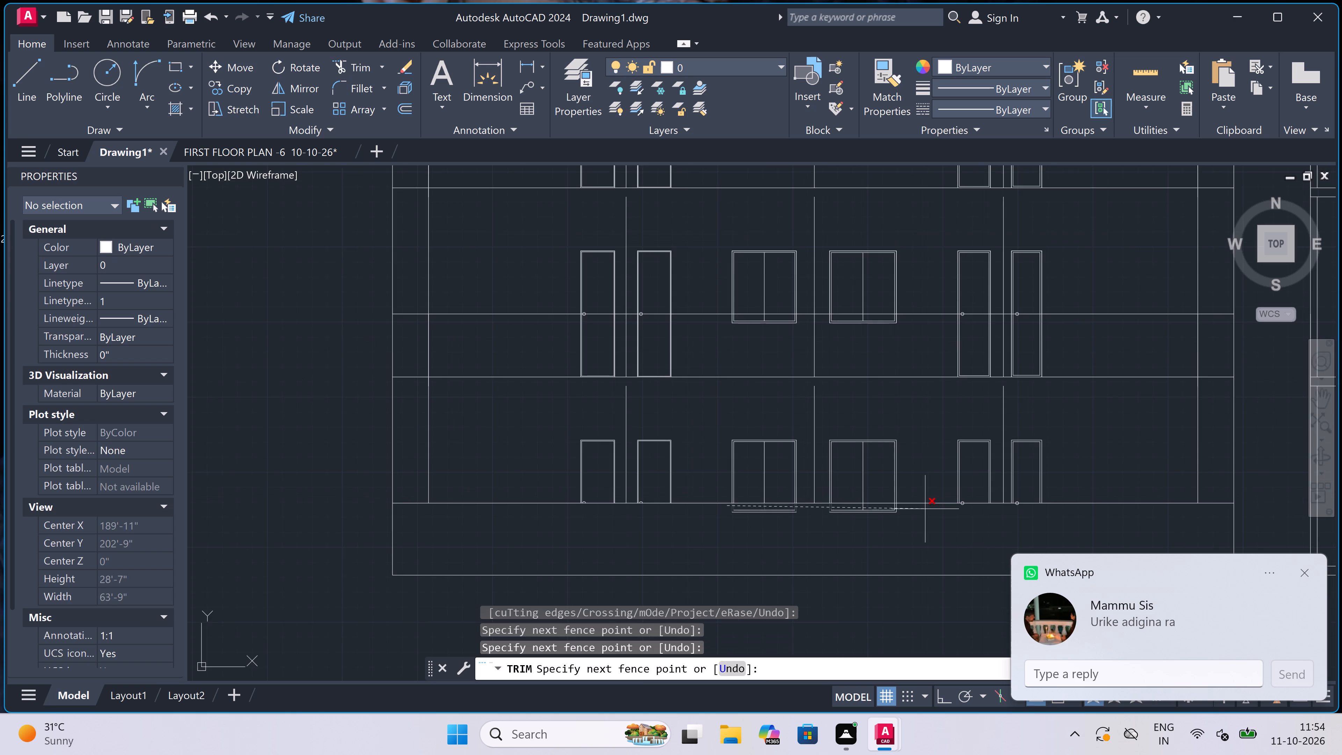
scroll(925, 509, "up", 3)
left_click(921, 505)
left_click_drag(673, 506, 667, 524)
left_click(623, 560)
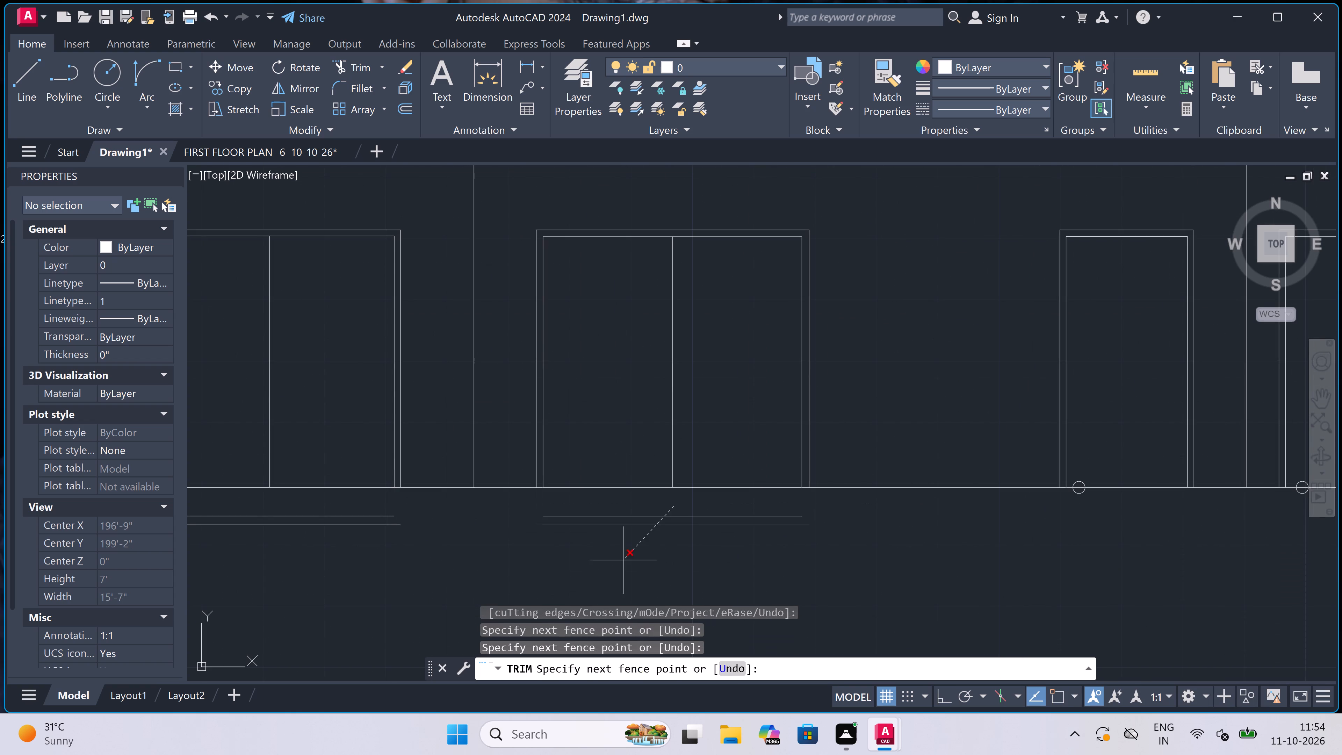
left_click(276, 513)
left_click(298, 561)
Trim away the lower halves of the two door-knob circles below the base line on the right pair of ground-floor doors.
scroll(365, 541, "down", 3)
scroll(613, 543, "up", 4)
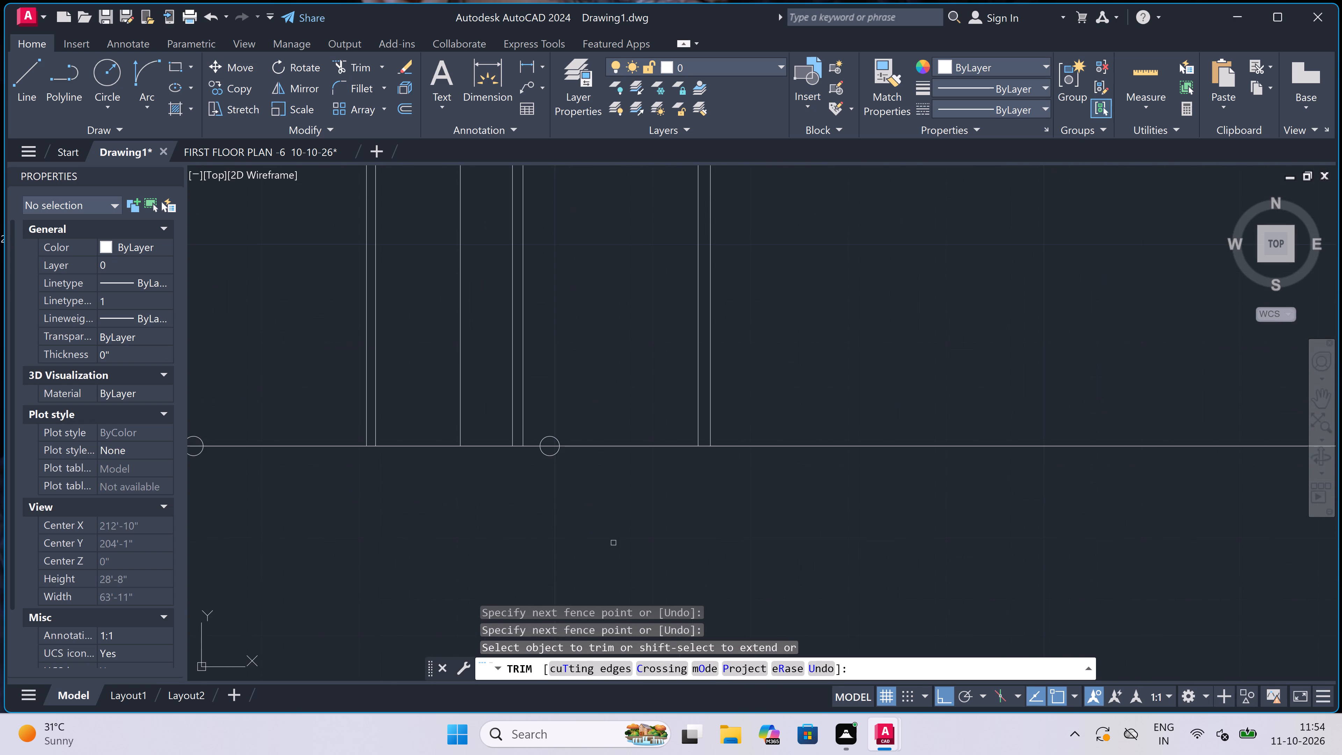
scroll(434, 522, "down", 2)
scroll(334, 504, "up", 4)
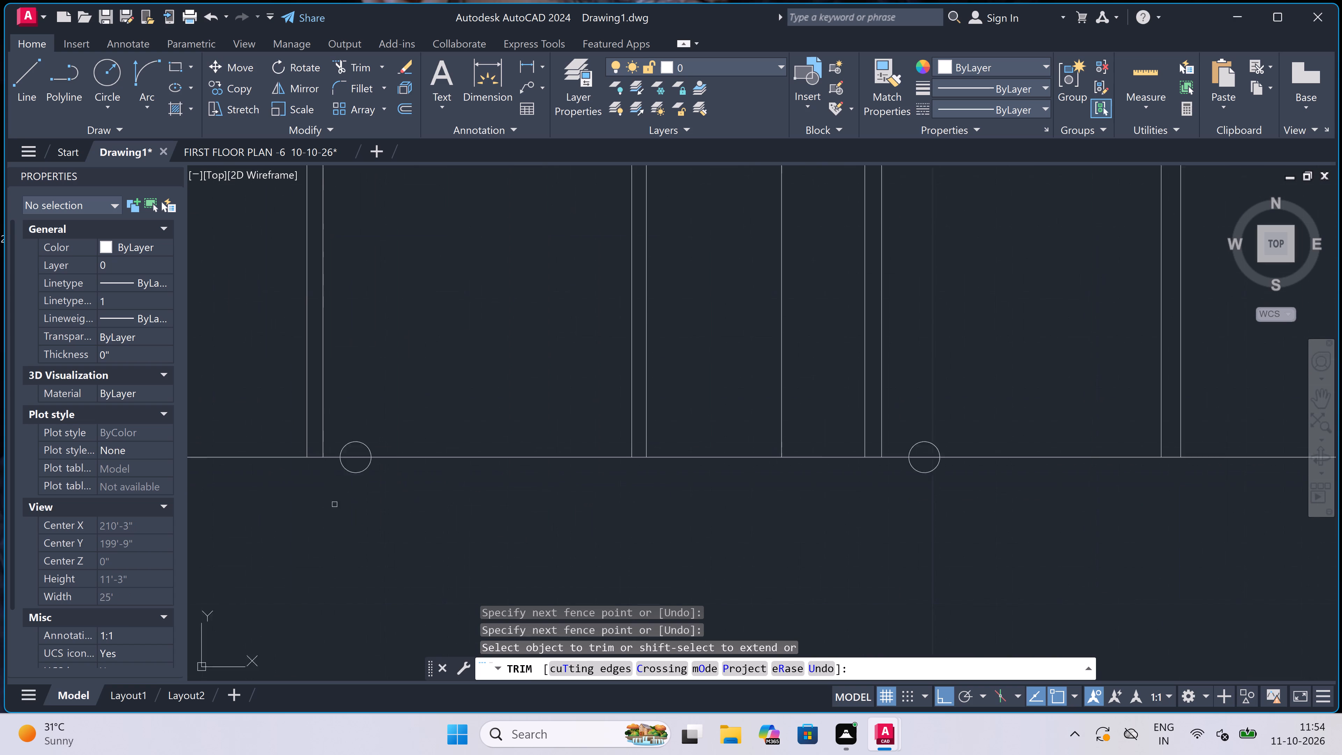
scroll(332, 481, "up", 1)
left_click(382, 440)
left_click(402, 510)
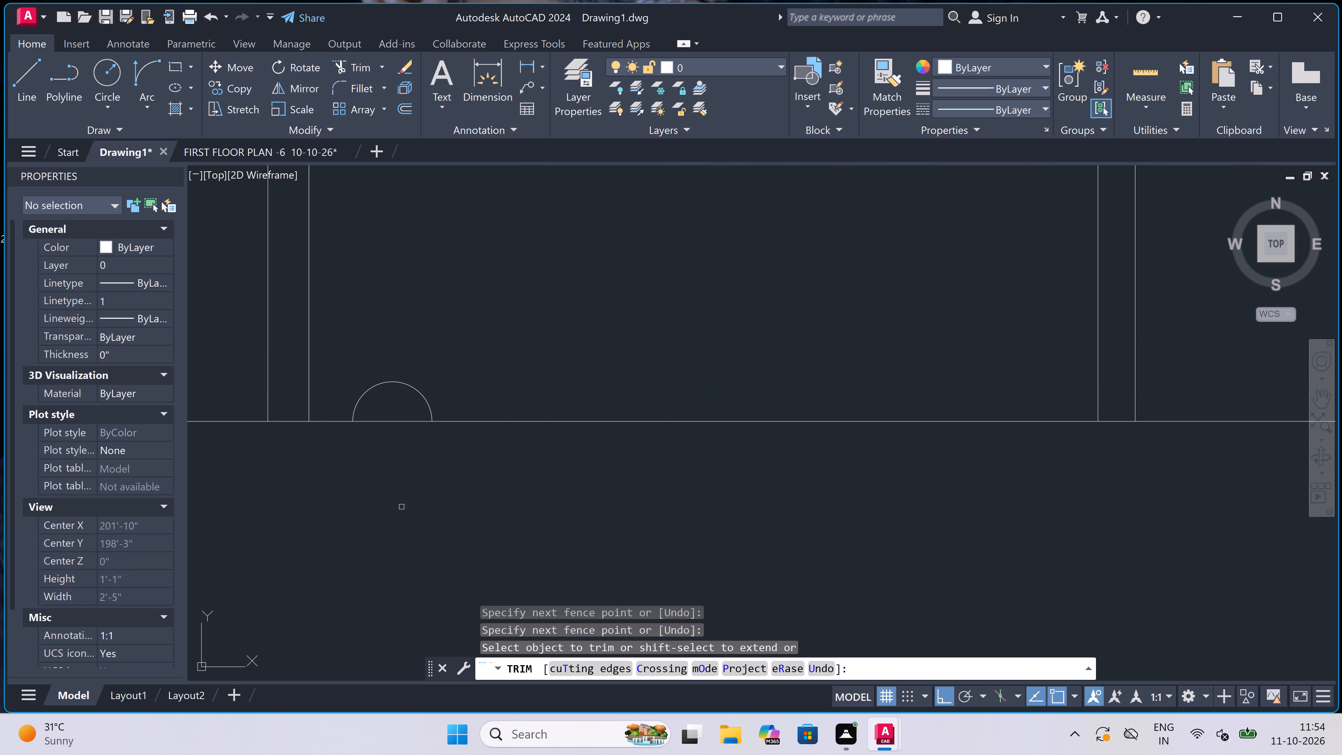
scroll(403, 508, "down", 2)
scroll(951, 492, "up", 1)
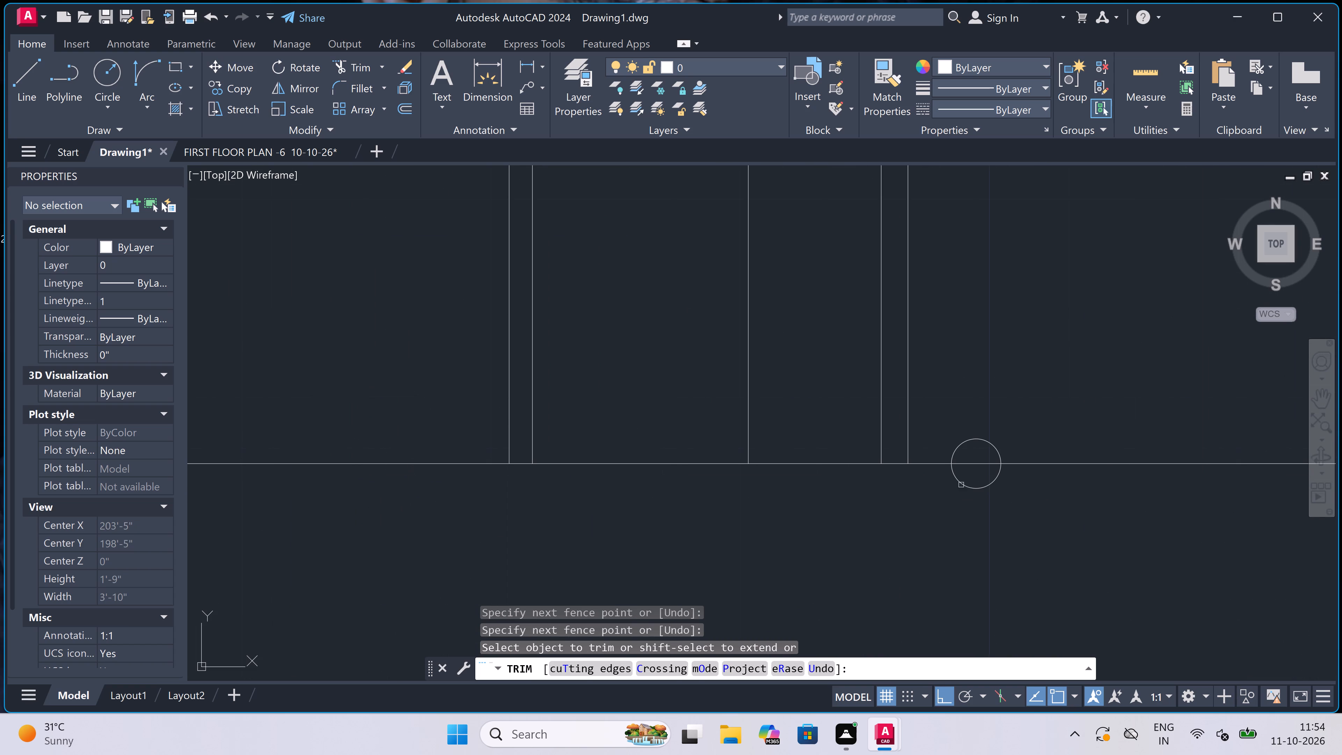
left_click(982, 469)
left_click(641, 516)
key("Escape")
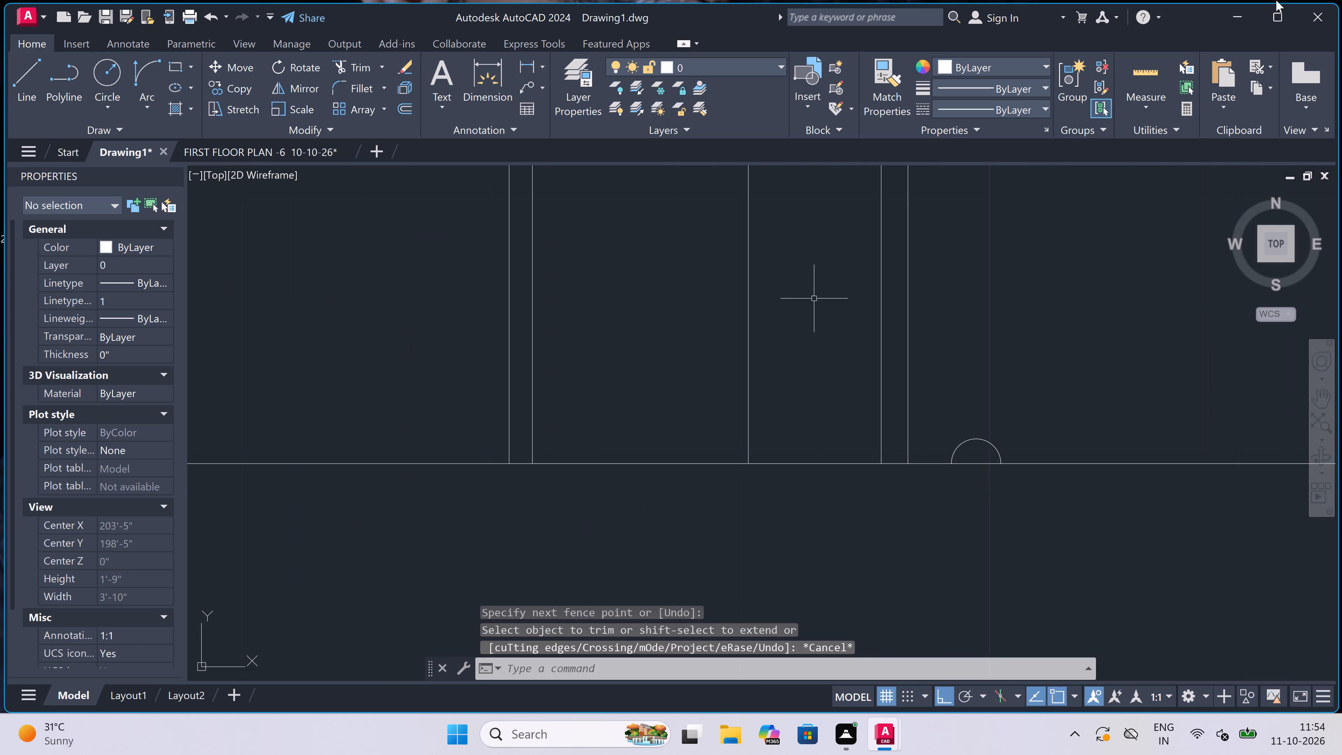
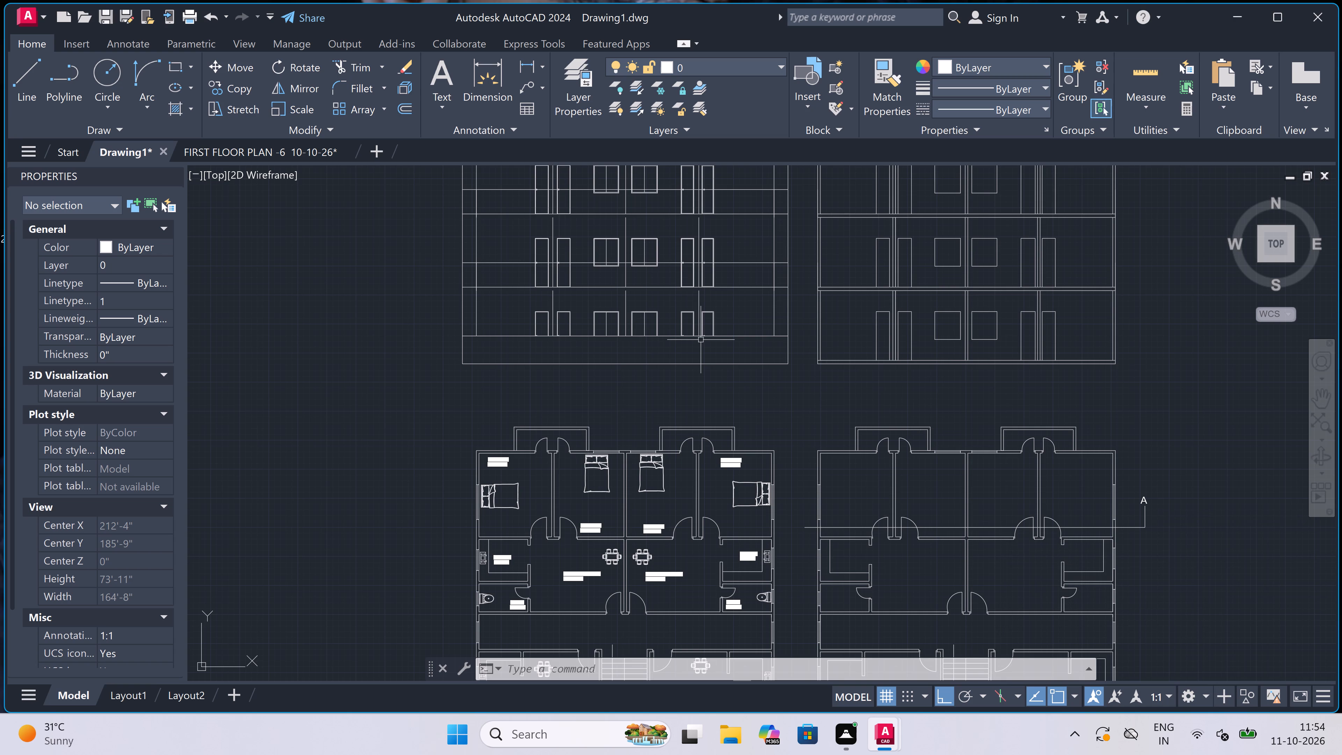
Trim away the lower parts of the first-floor doors and vertical wall lines between the sill line and the floor line below.
scroll(701, 342, "down", 4)
scroll(697, 326, "up", 3)
type("tr")
key("space")
scroll(748, 345, "up", 2)
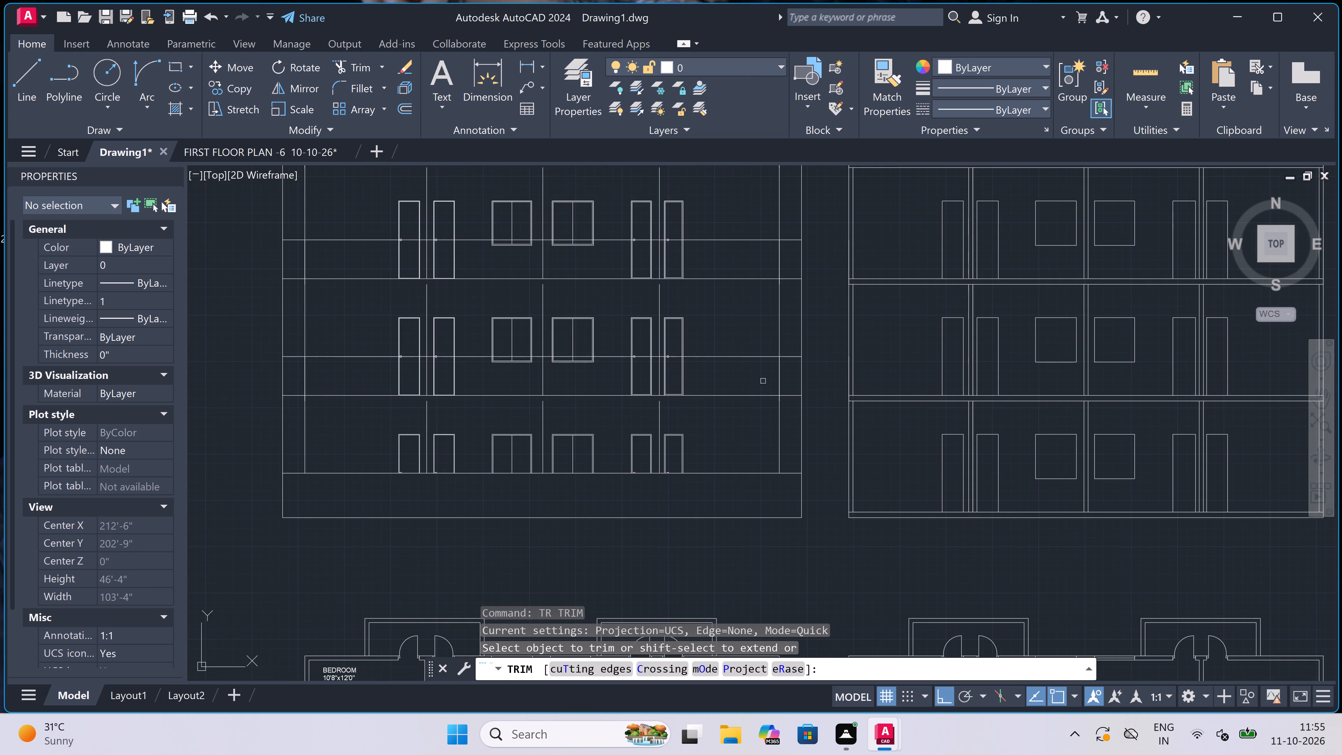
left_click(793, 378)
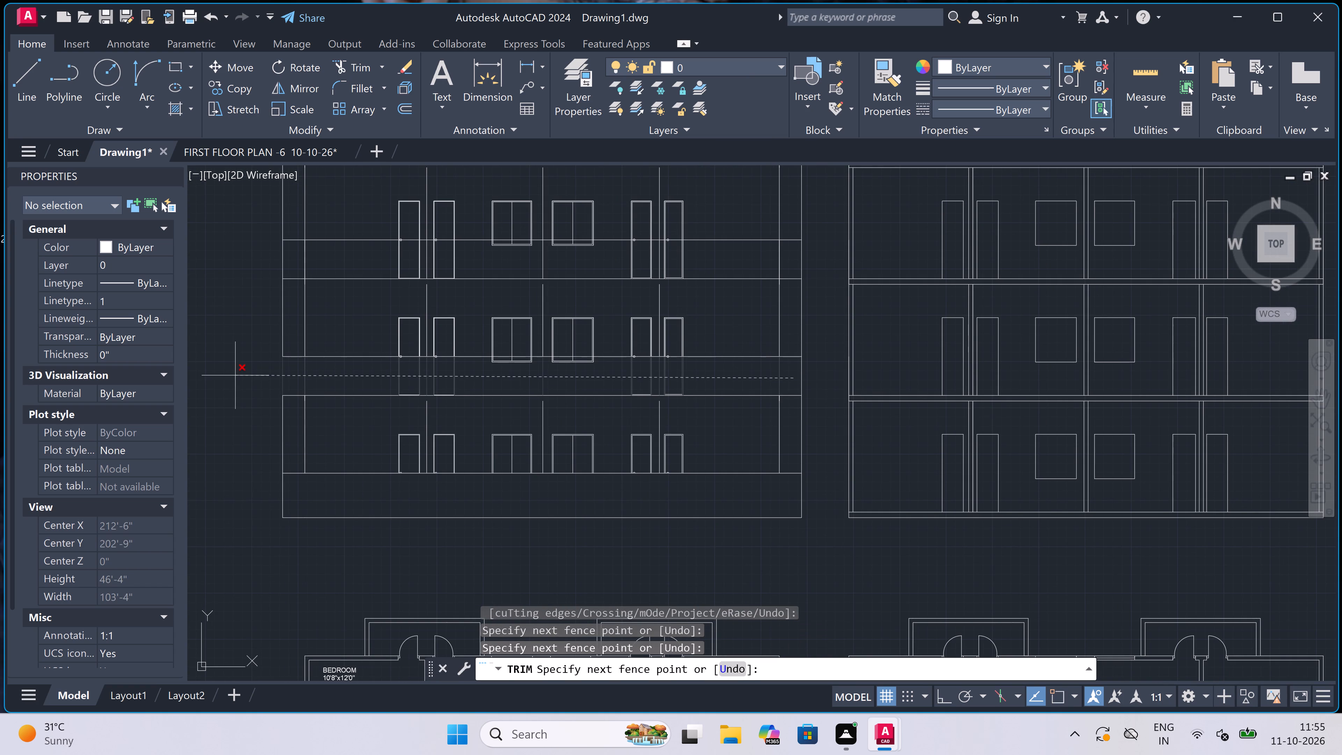
scroll(313, 394, "up", 2)
left_click(272, 352)
Trim away the lower halves of the two door-knob circles below the sill line on the left pair of first-floor doors.
scroll(272, 352, "down", 2)
scroll(322, 335, "up", 1)
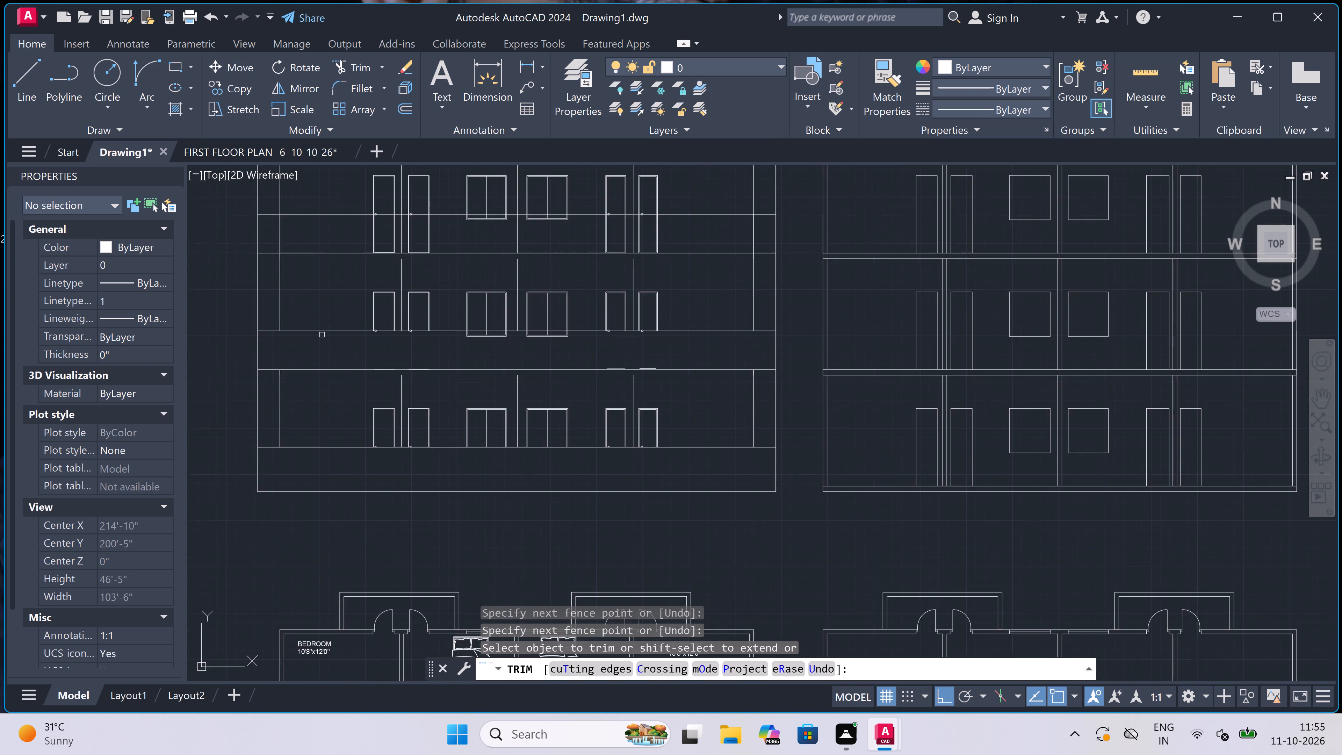
scroll(322, 335, "up", 2)
scroll(516, 329, "down", 3)
scroll(505, 324, "up", 4)
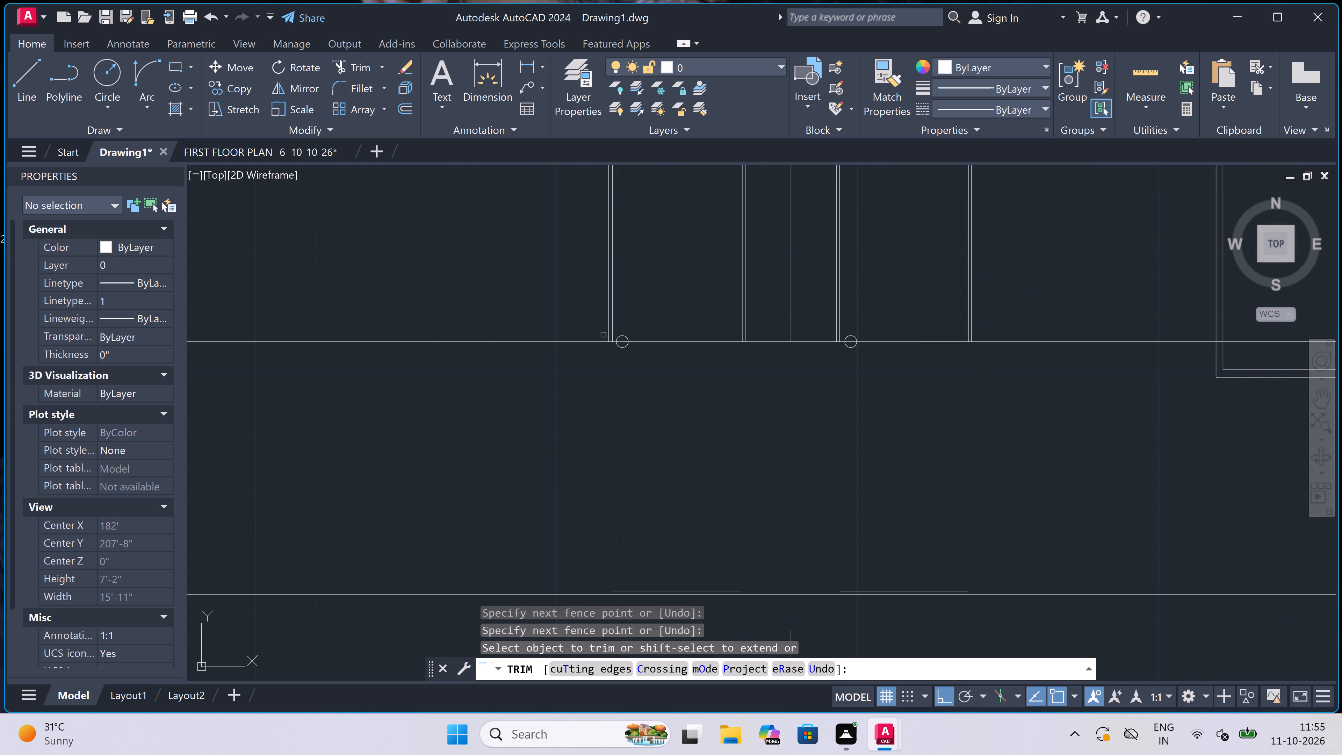
scroll(621, 342, "up", 3)
left_click(622, 343)
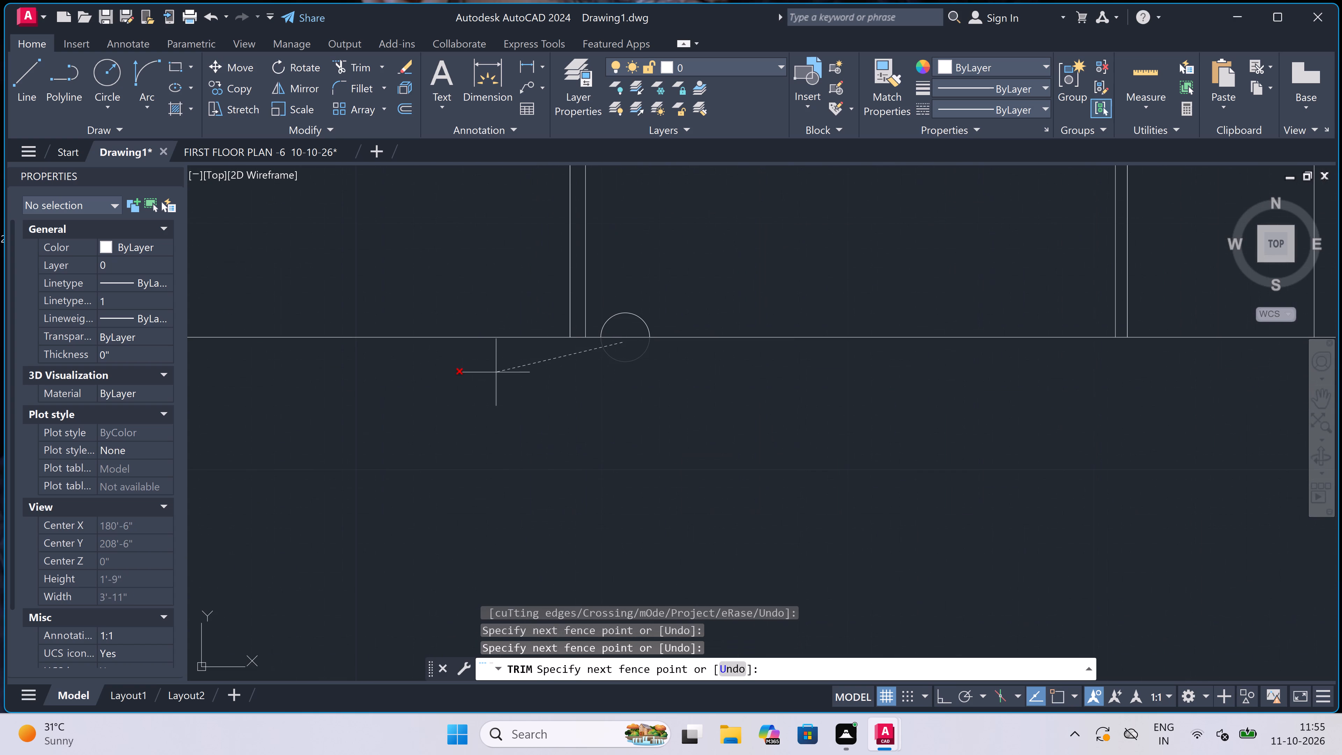
left_click(396, 387)
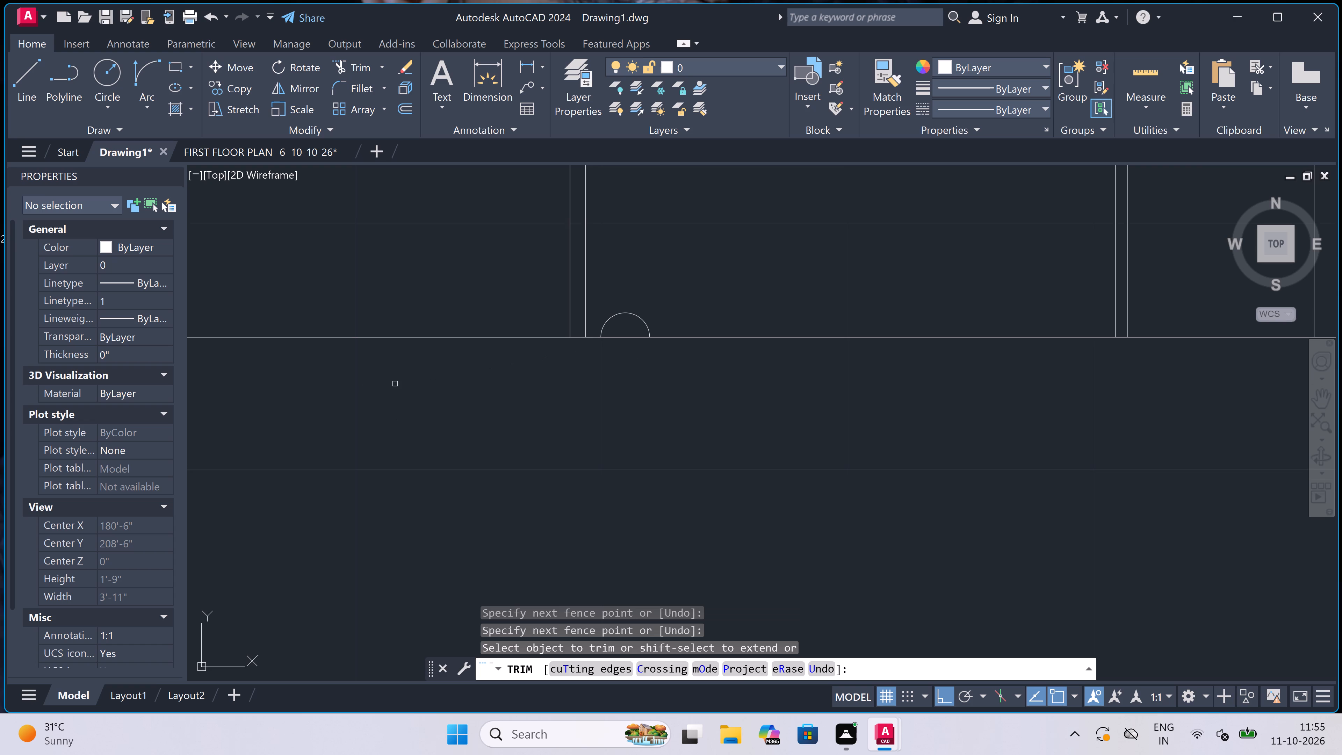
scroll(413, 404, "down", 3)
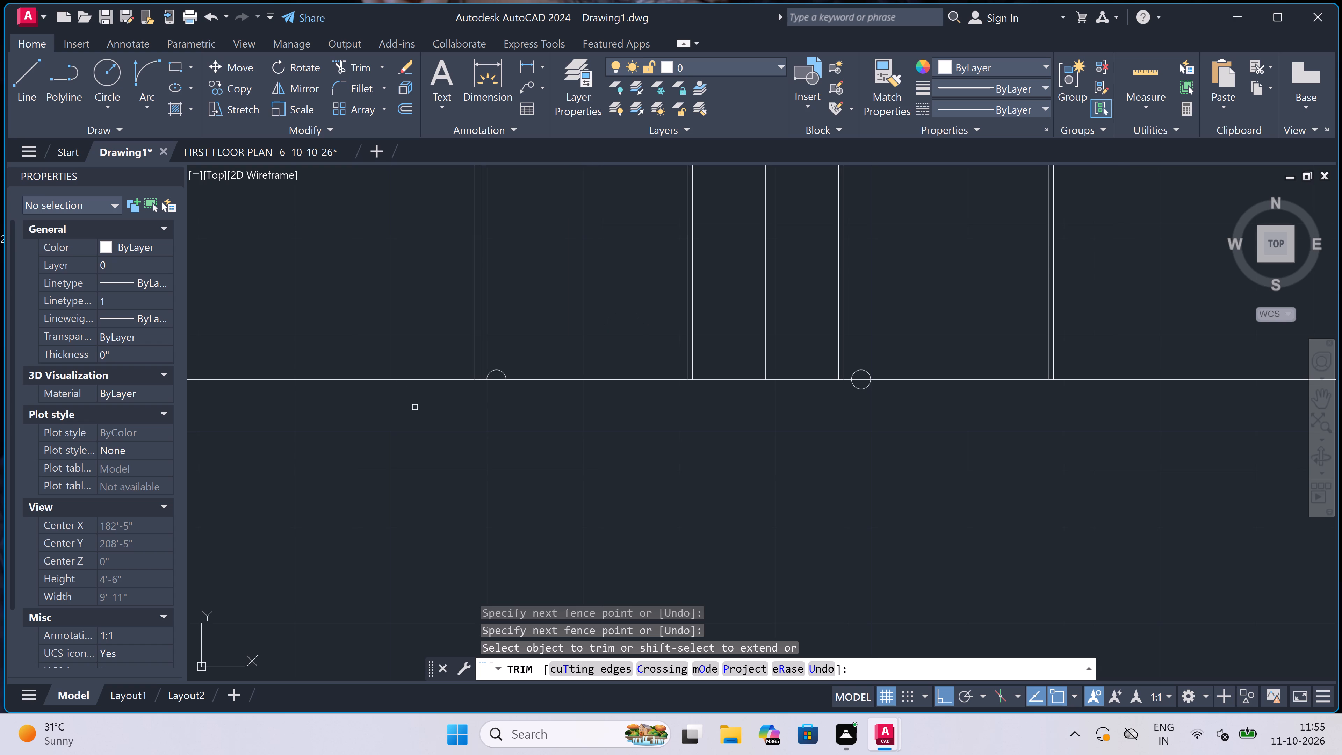
scroll(850, 390, "up", 2)
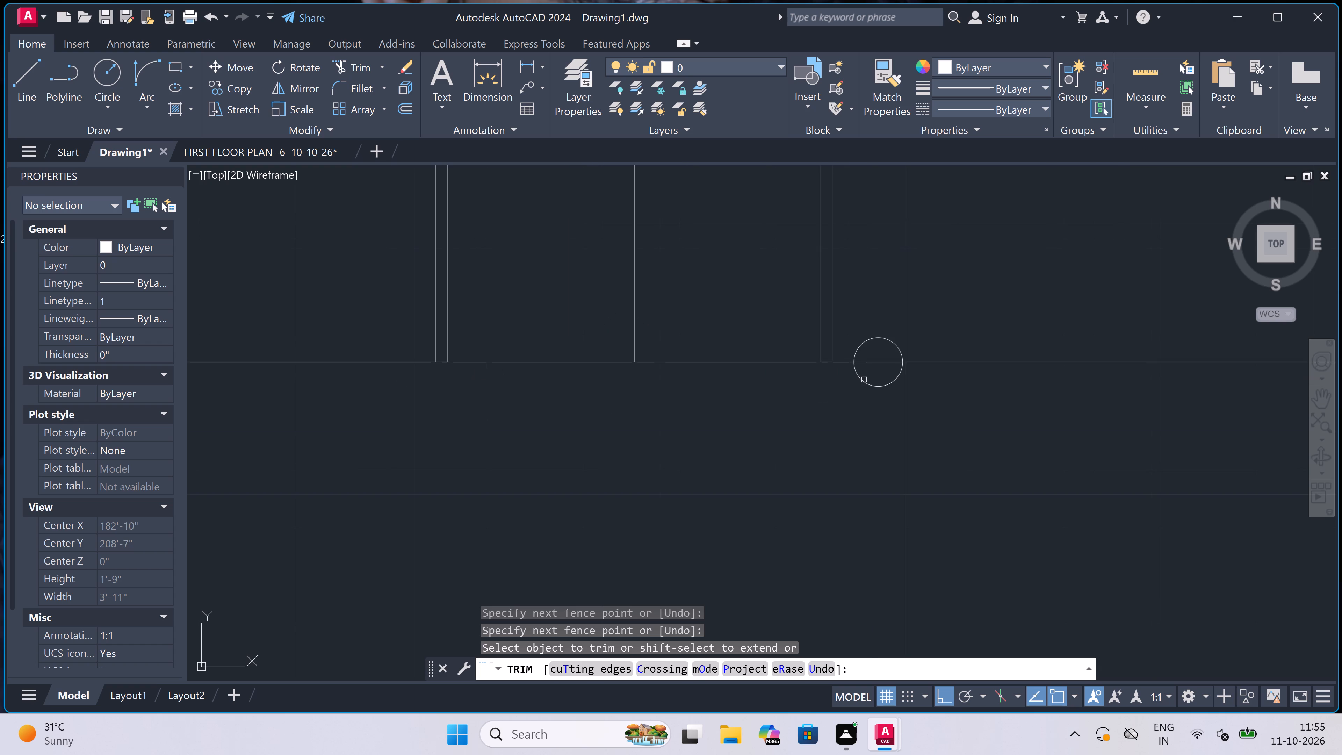
left_click(869, 377)
left_click(581, 502)
Trim away the parts of the two central first-floor windows below the sill line, including their leftover bottom lines.
scroll(456, 470, "down", 6)
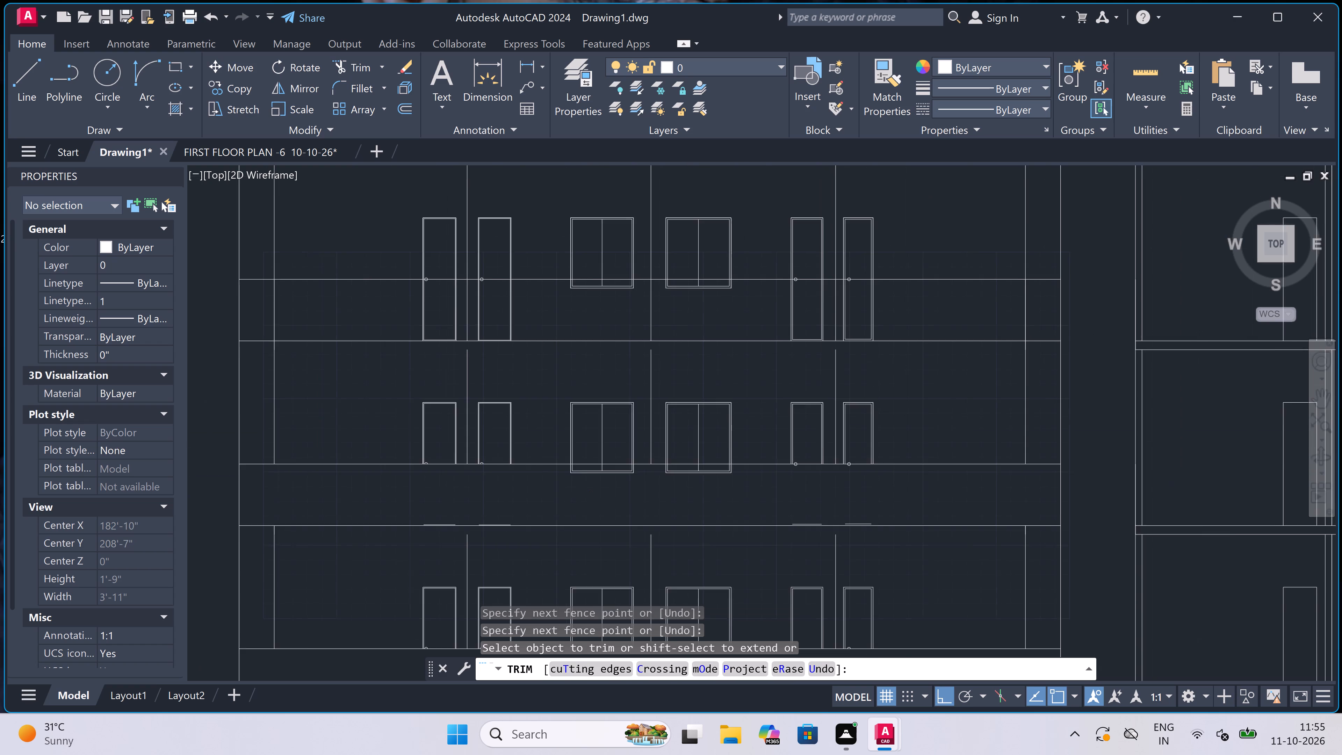
scroll(456, 469, "down", 1)
scroll(578, 446, "up", 3)
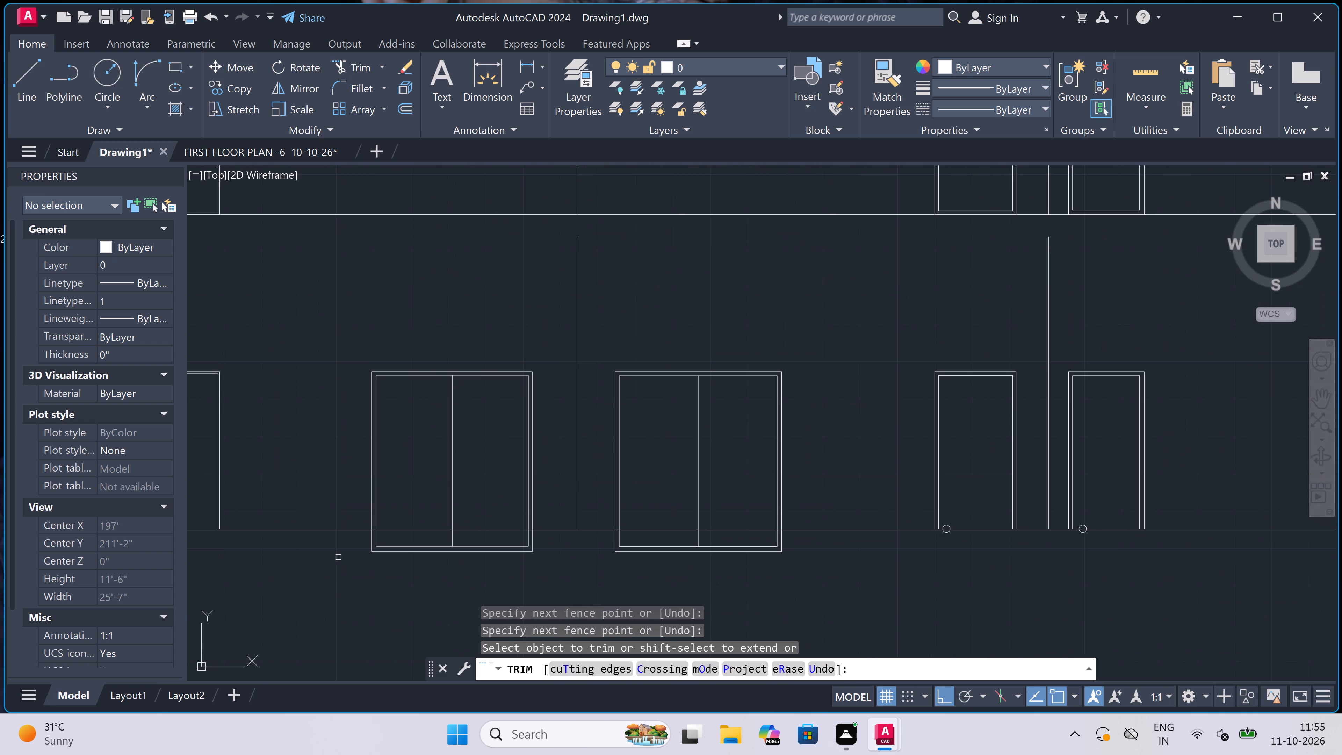
scroll(337, 558, "up", 1)
left_click(366, 522)
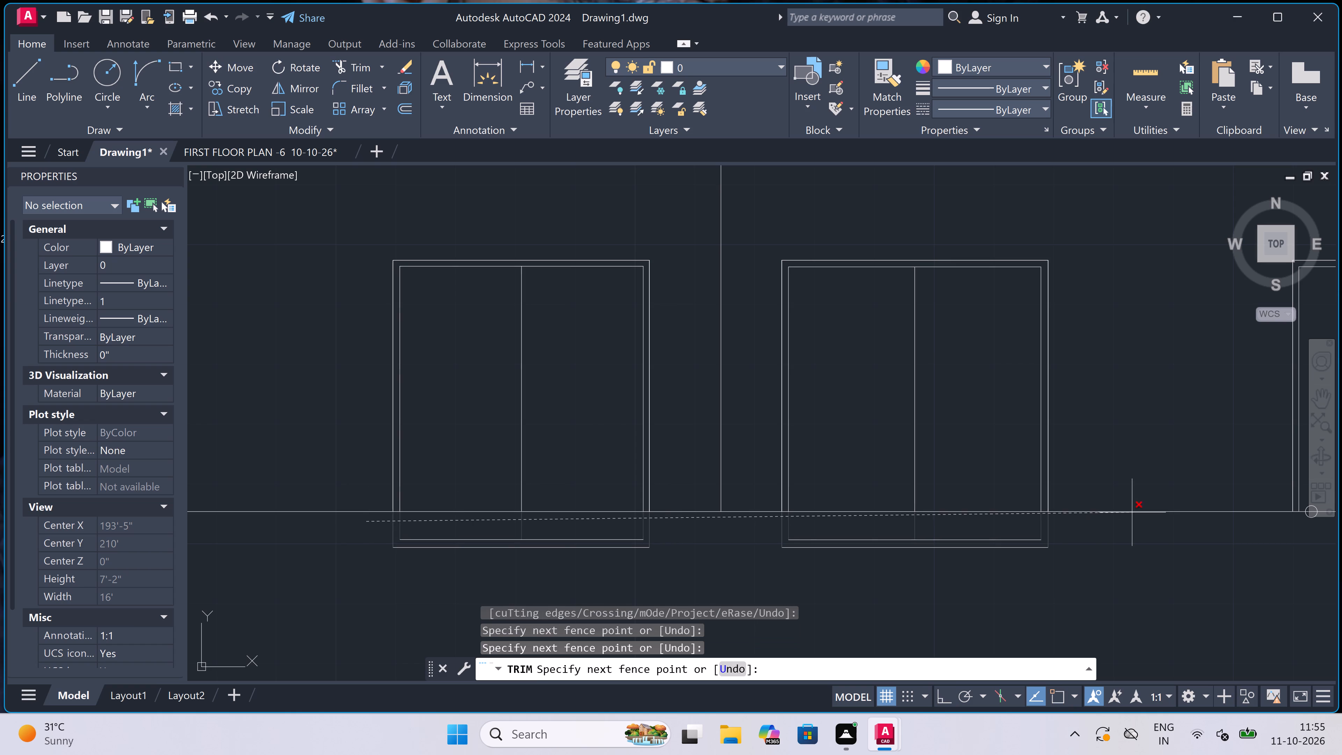
left_click(1146, 533)
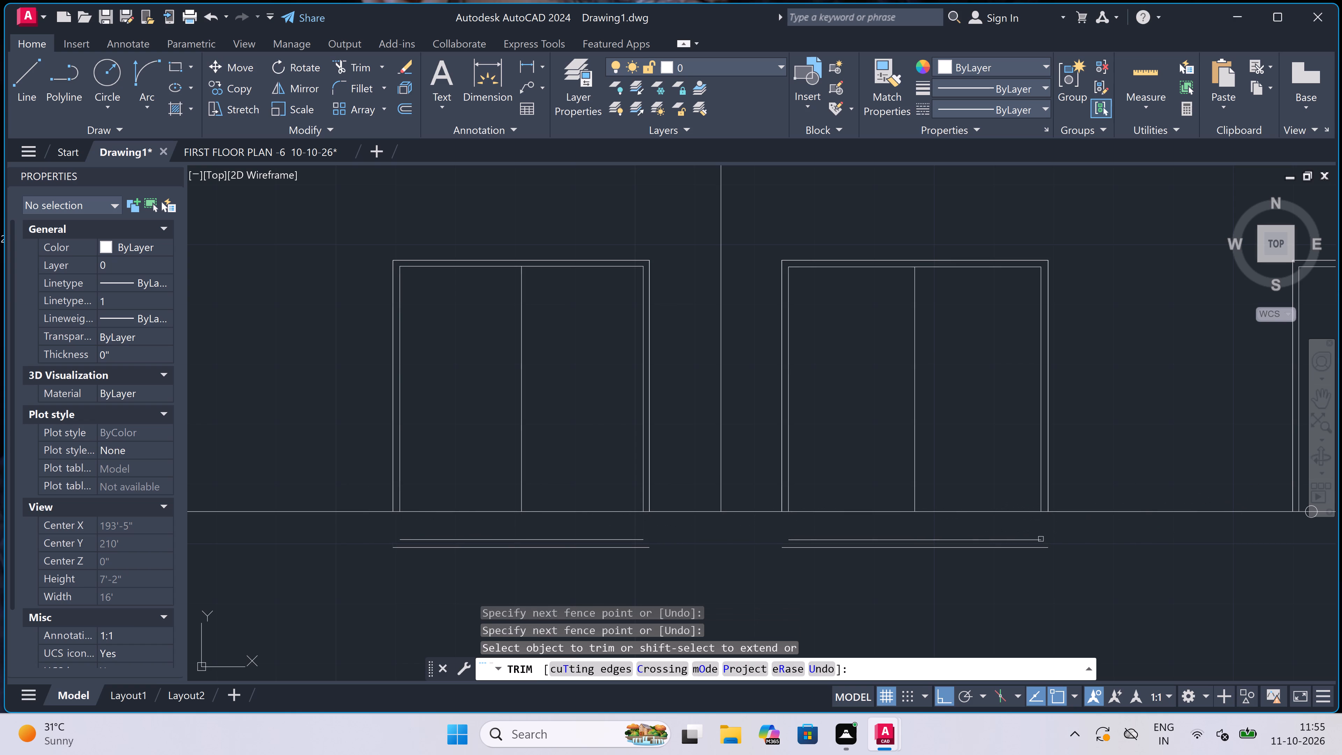
left_click(990, 534)
left_click(728, 597)
left_click(588, 526)
double_click(553, 582)
Trim away the two leftover door-bottom lines under the right pair of first-floor doors.
scroll(537, 551, "down", 3)
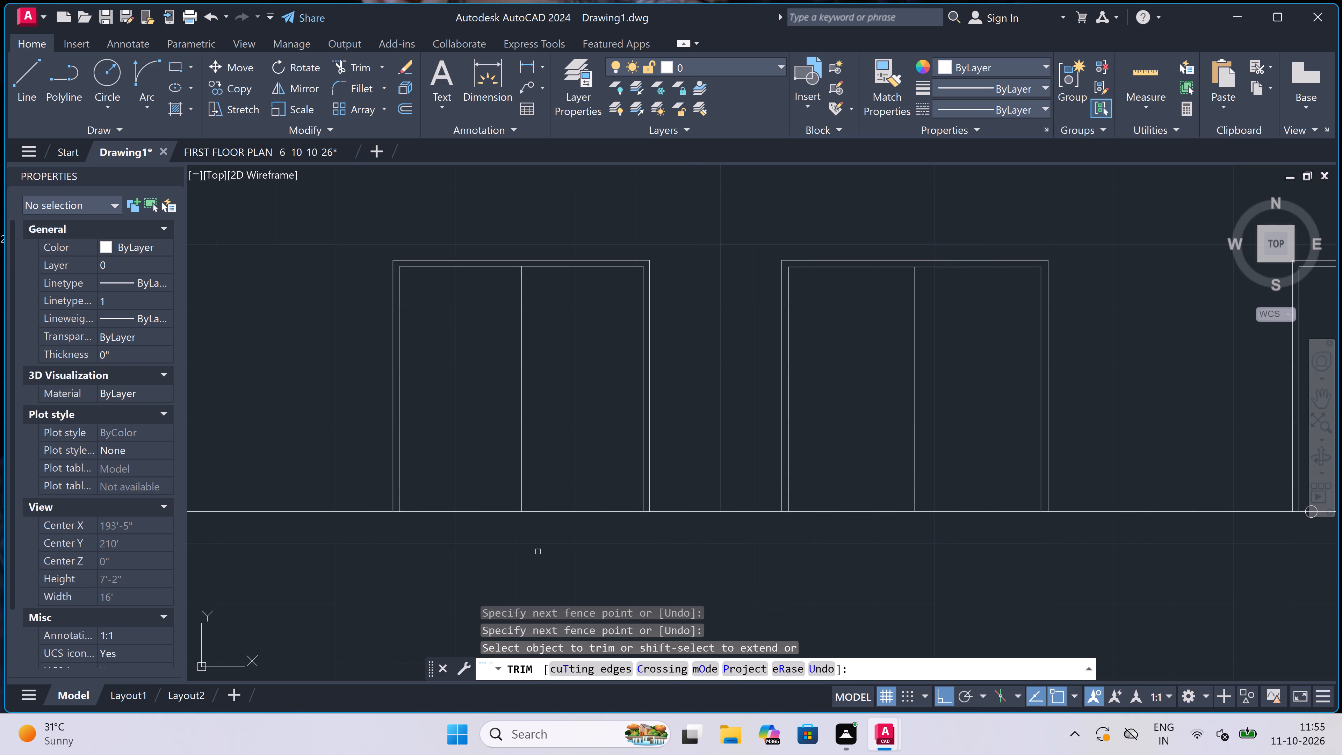
scroll(537, 551, "down", 5)
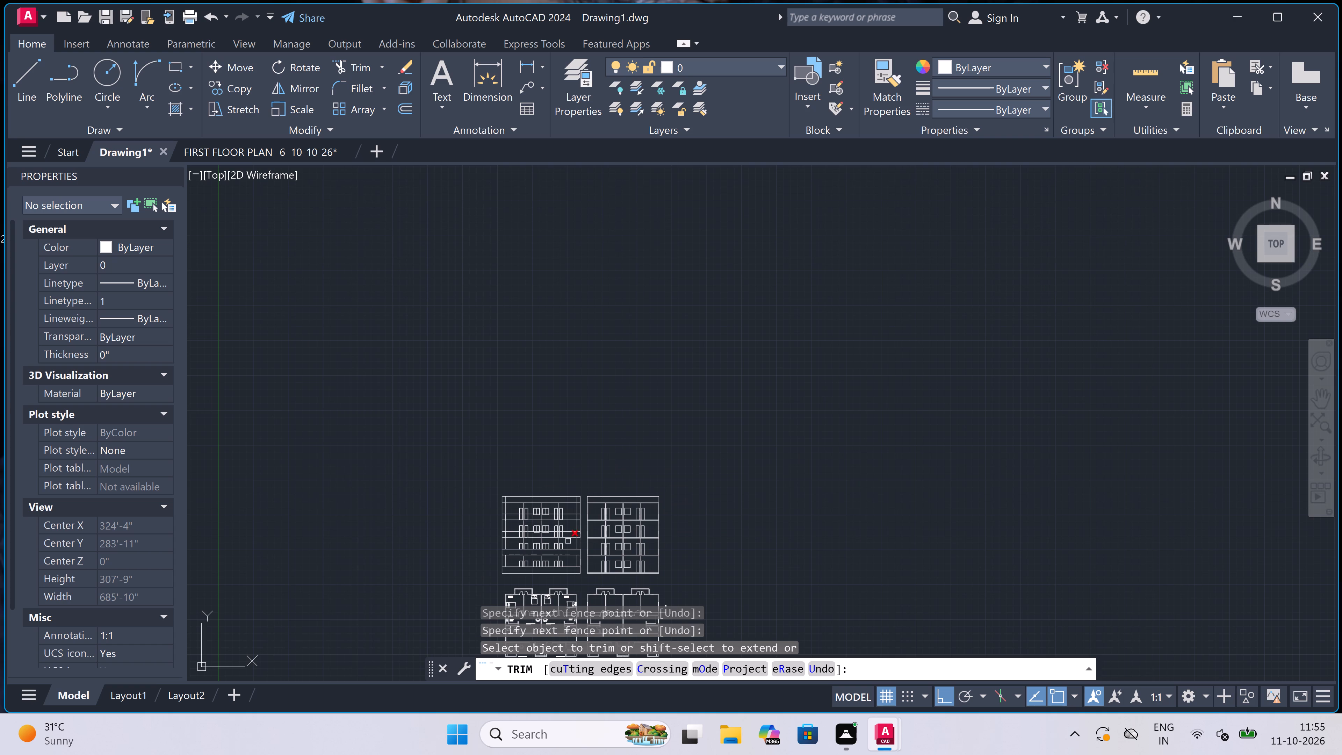
scroll(552, 555, "up", 3)
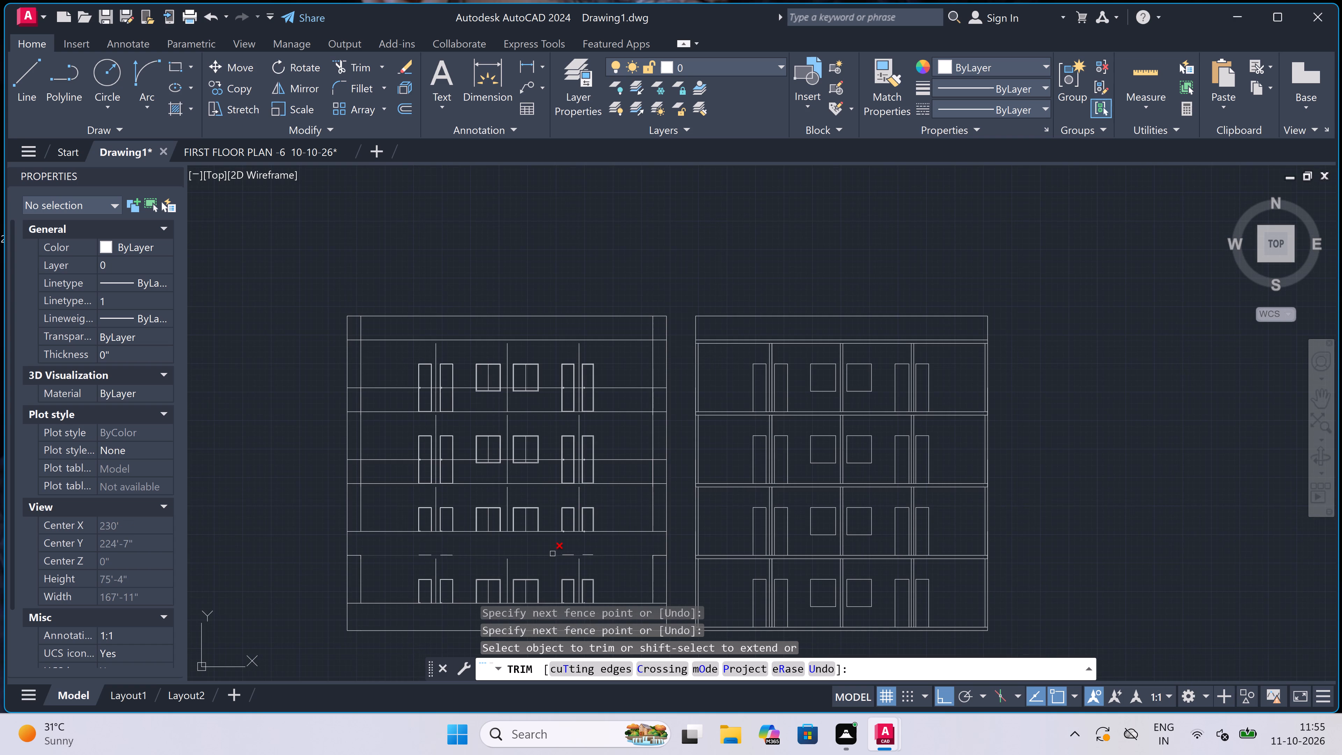
scroll(564, 568, "up", 1)
scroll(588, 550, "up", 3)
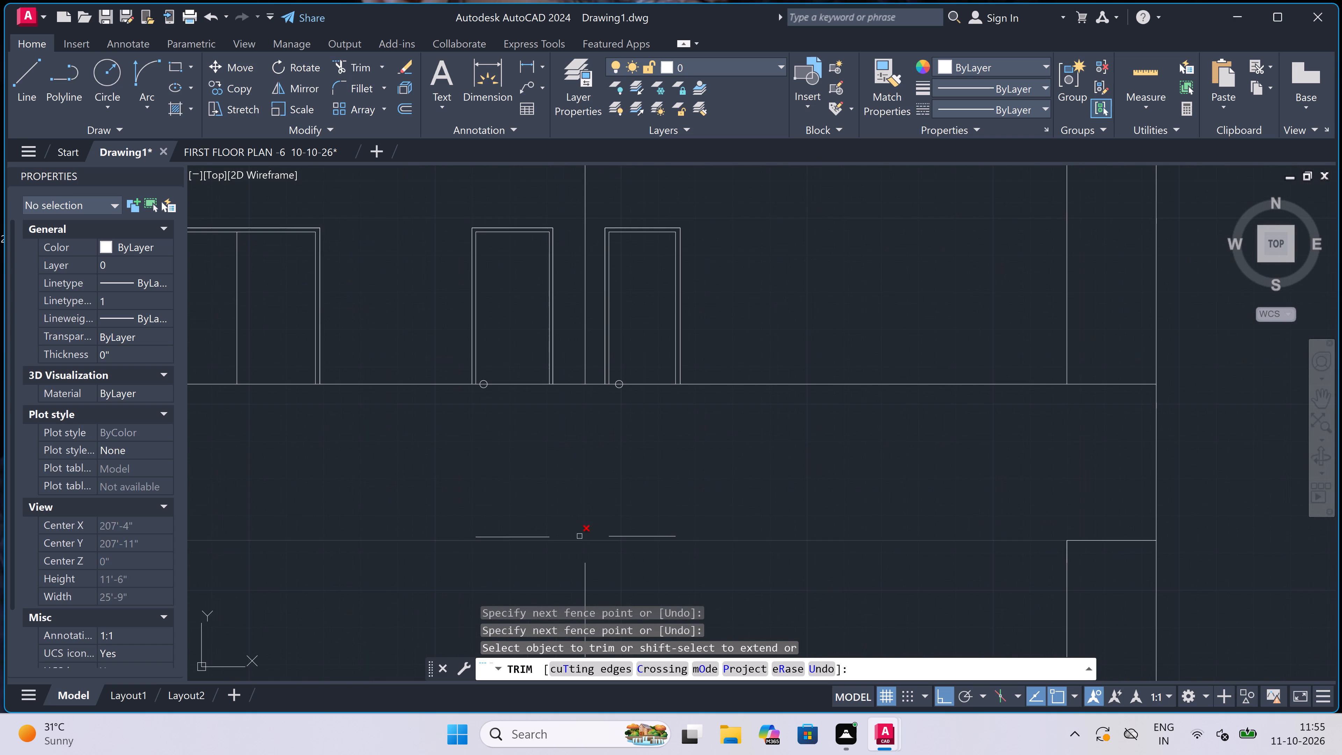
scroll(513, 535, "up", 3)
left_click(511, 545)
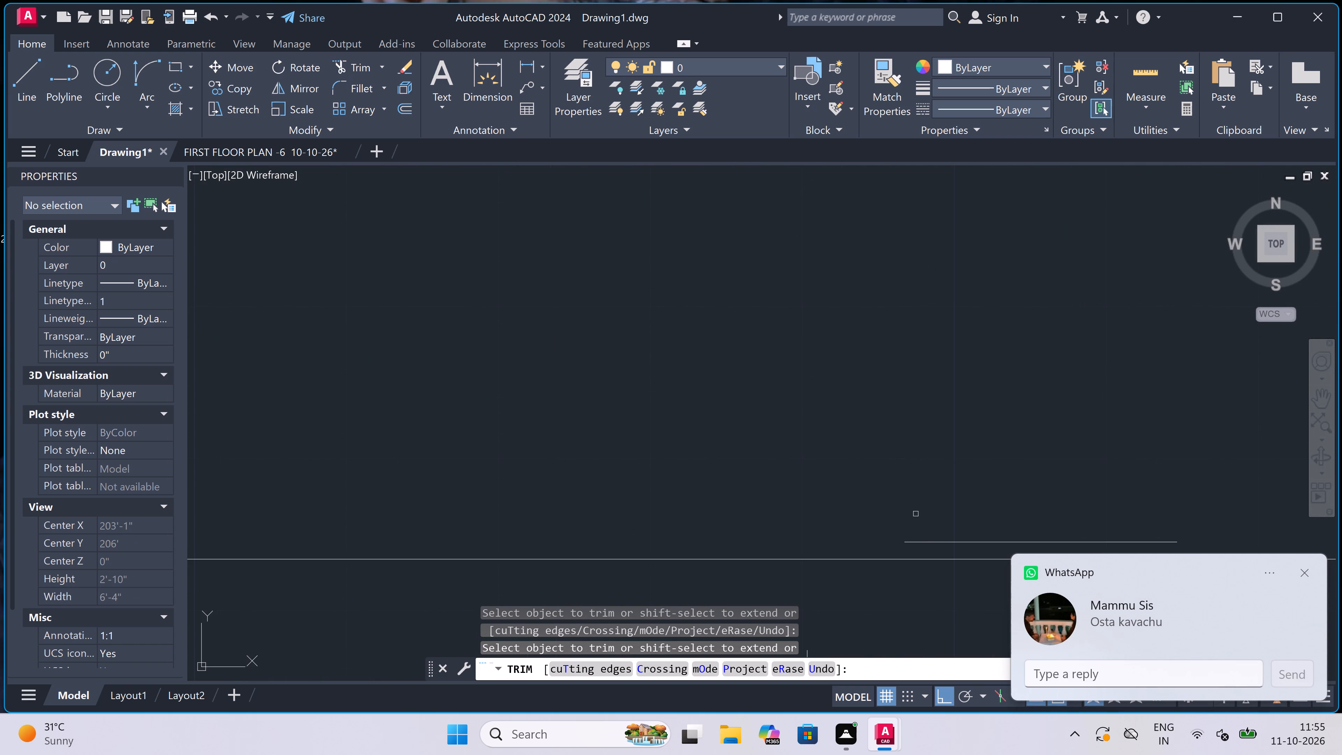
left_click(925, 542)
Trim away the two leftover door-bottom lines under the left pair of first-floor doors.
scroll(857, 505, "down", 5)
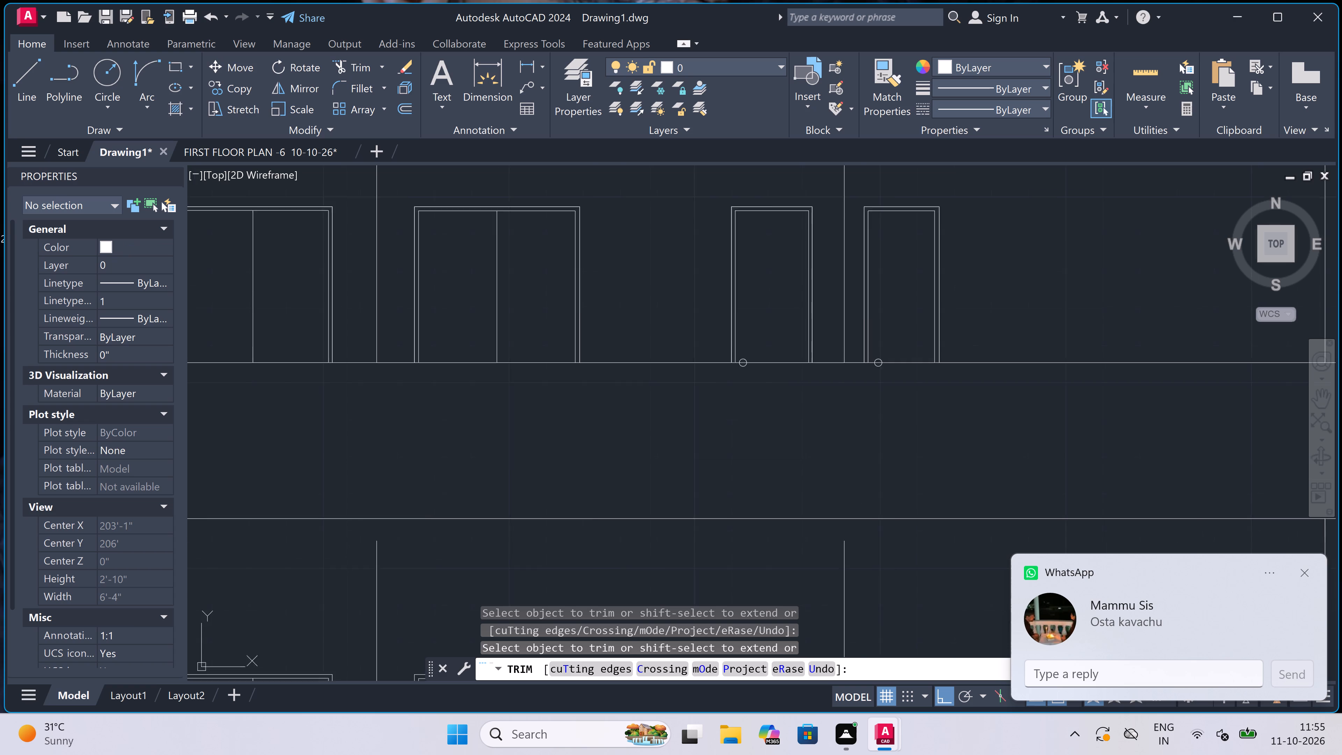
scroll(668, 501, "down", 3)
scroll(559, 503, "up", 4)
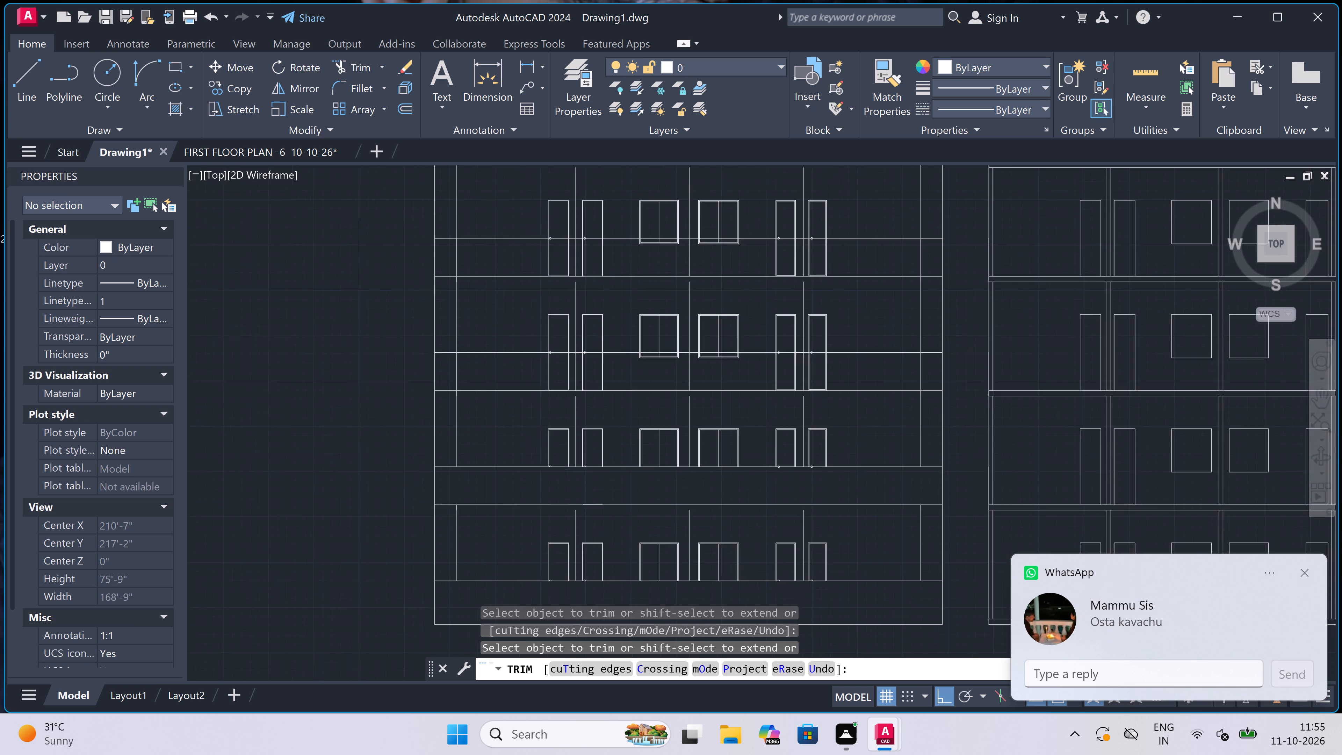
scroll(560, 503, "up", 2)
left_click(554, 519)
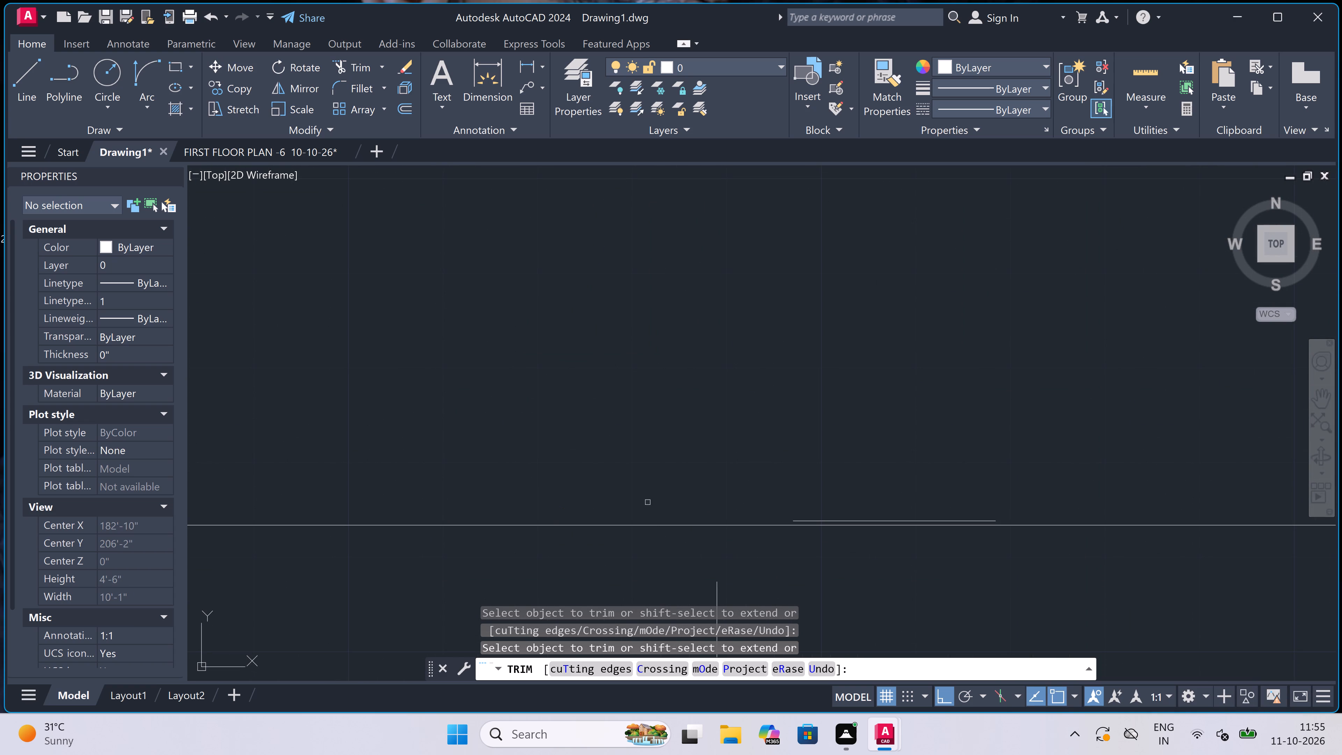
scroll(873, 517, "up", 2)
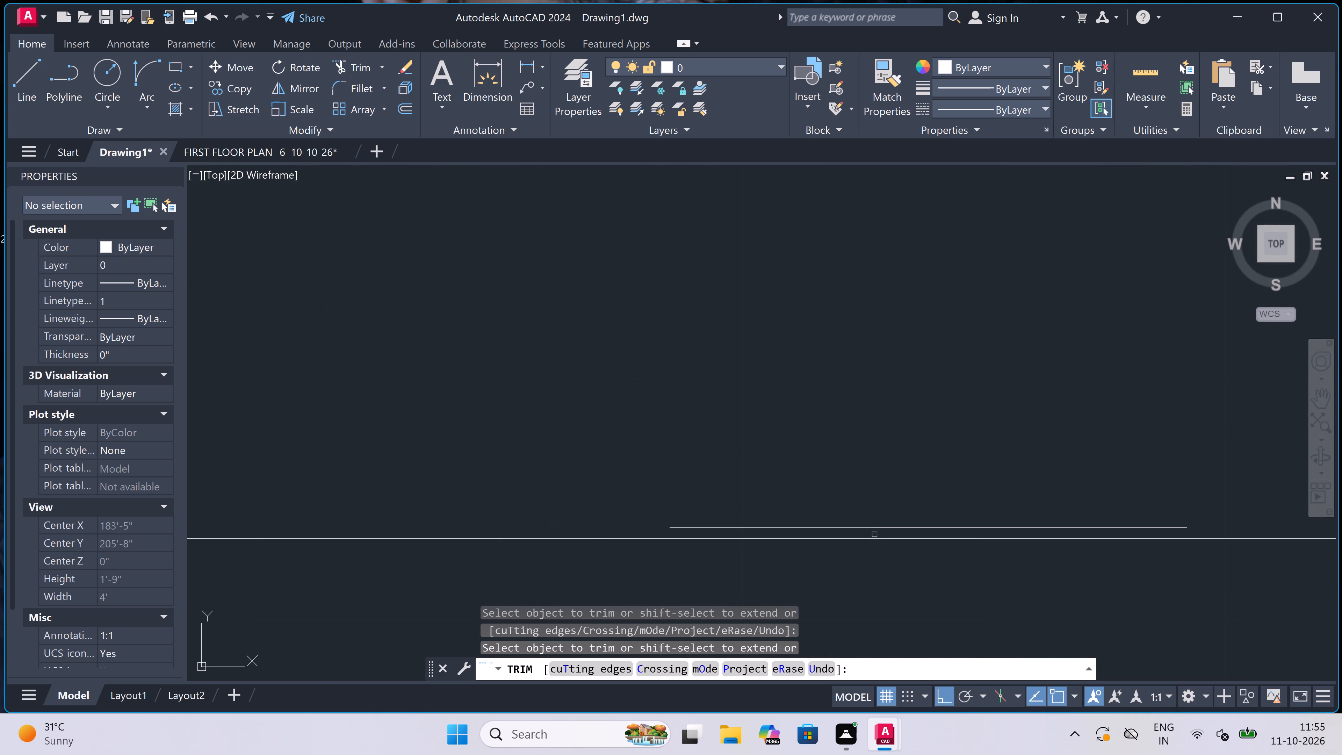
left_click(871, 525)
Trim away the lower parts of the second-floor doors and the crossed vertical wall lines below that storey's sill line.
scroll(707, 499, "down", 7)
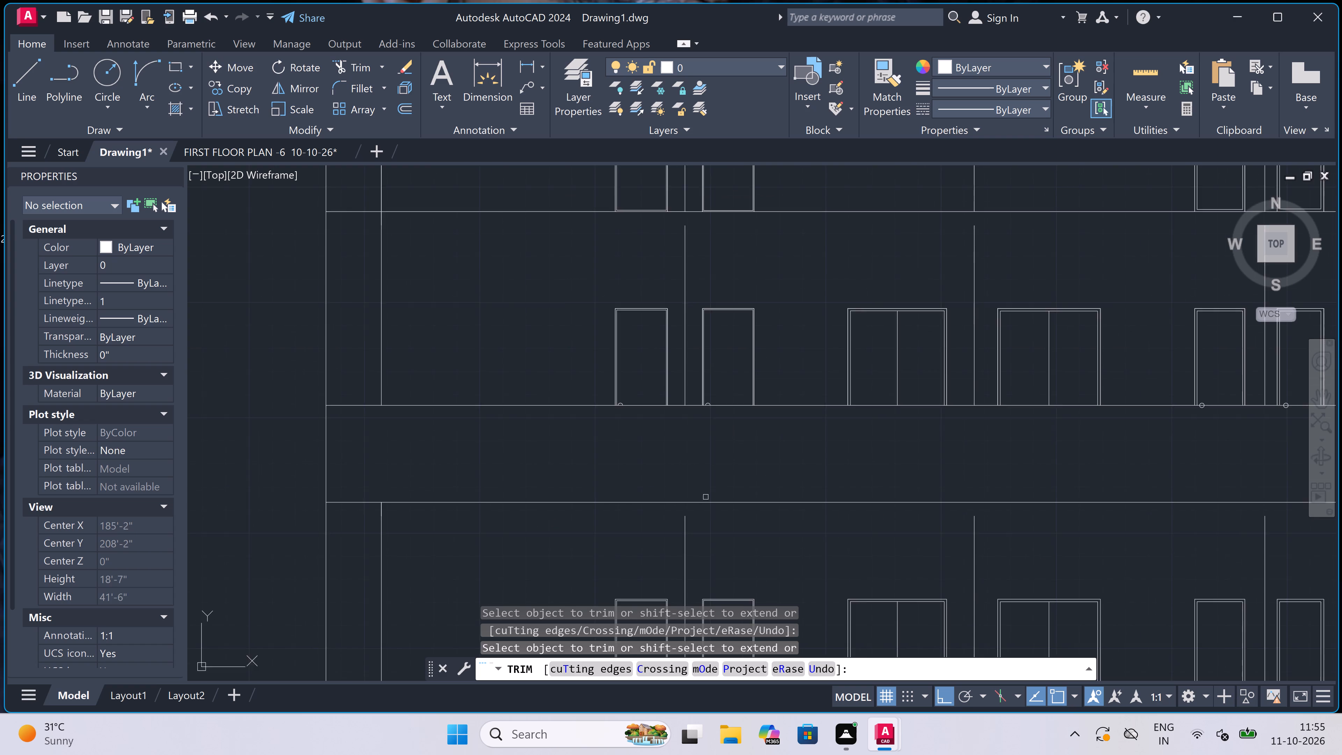
scroll(706, 497, "down", 2)
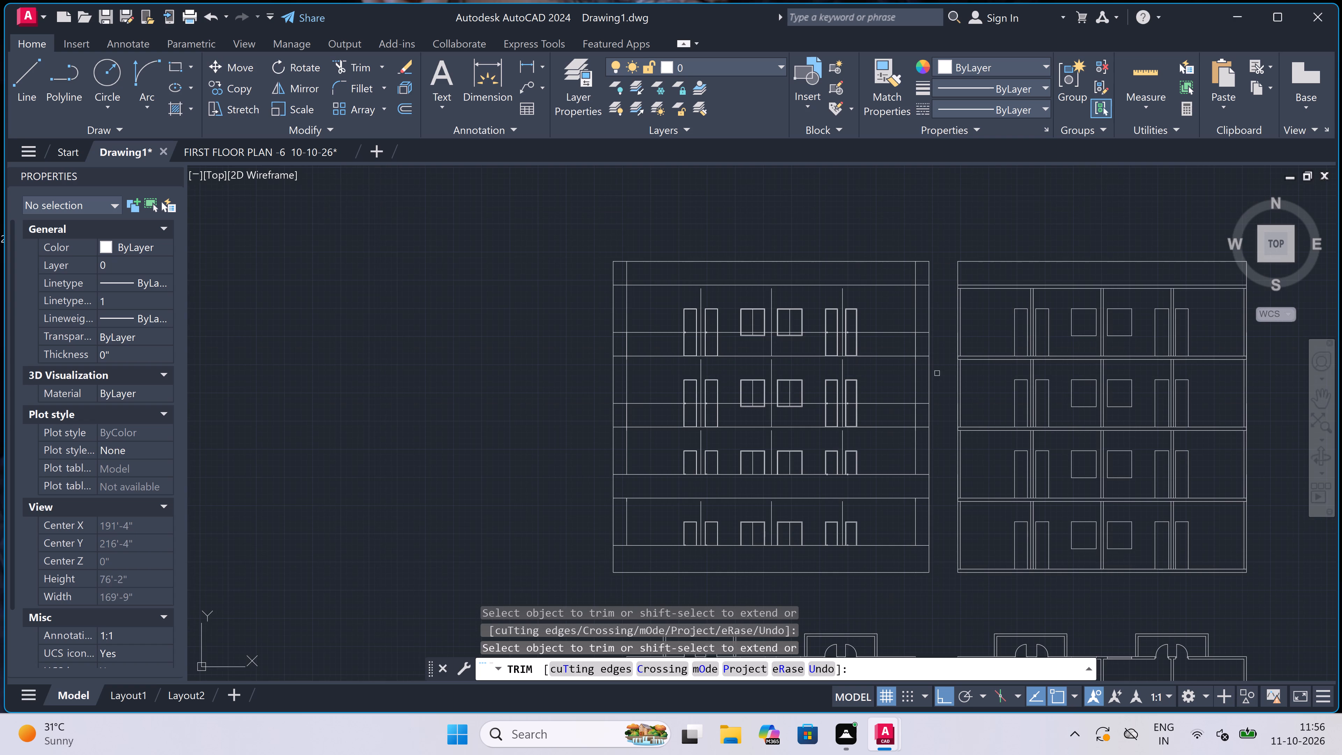
scroll(915, 413, "up", 2)
left_click(936, 413)
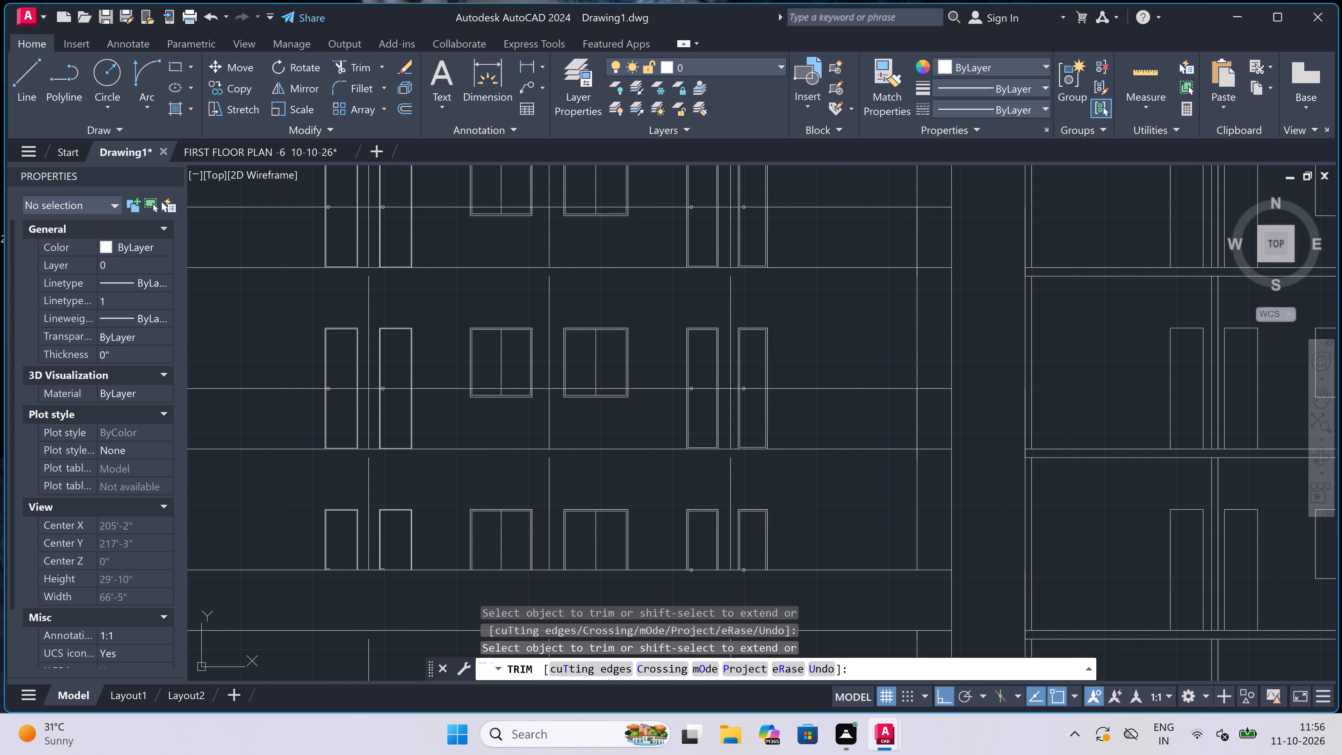
left_click(325, 405)
Trim away the lower halves of the two door-knob circles below the sill line on the left pair of second-floor doors.
scroll(330, 388, "up", 3)
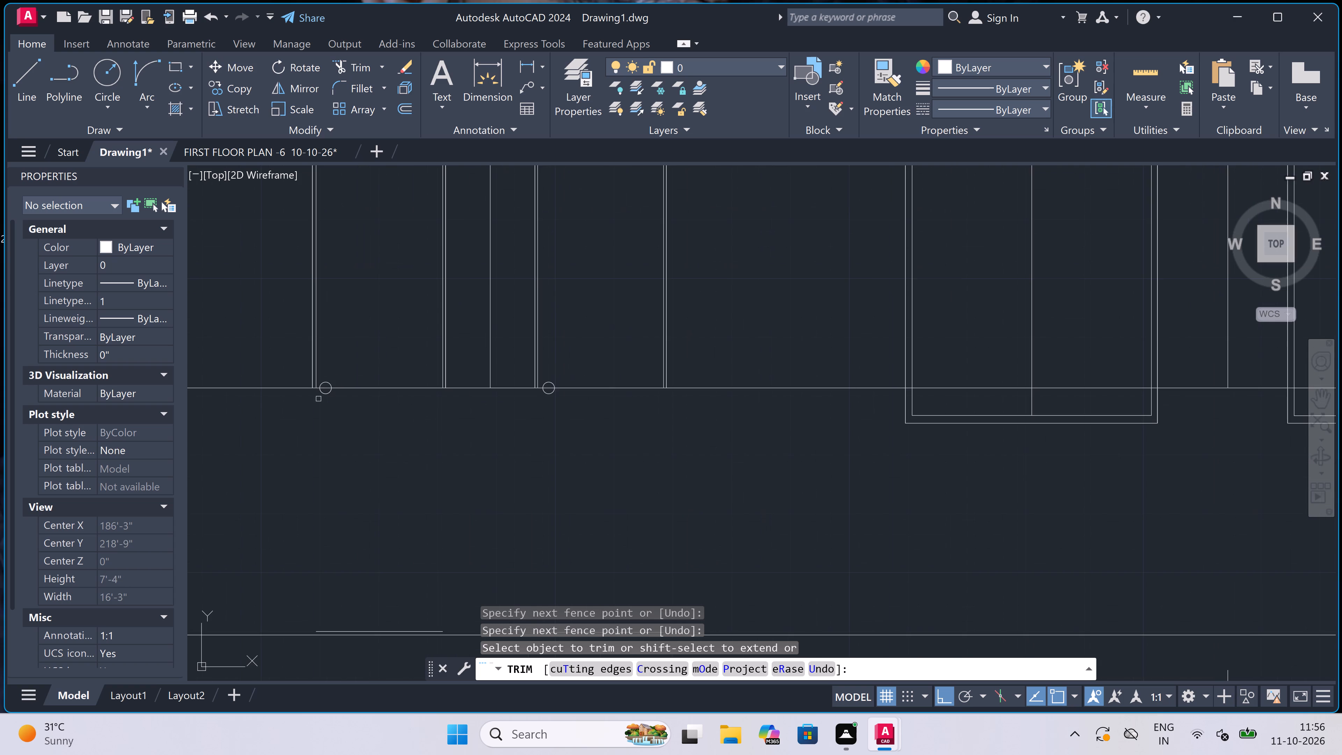
scroll(318, 399, "up", 4)
left_click(355, 357)
left_click(350, 450)
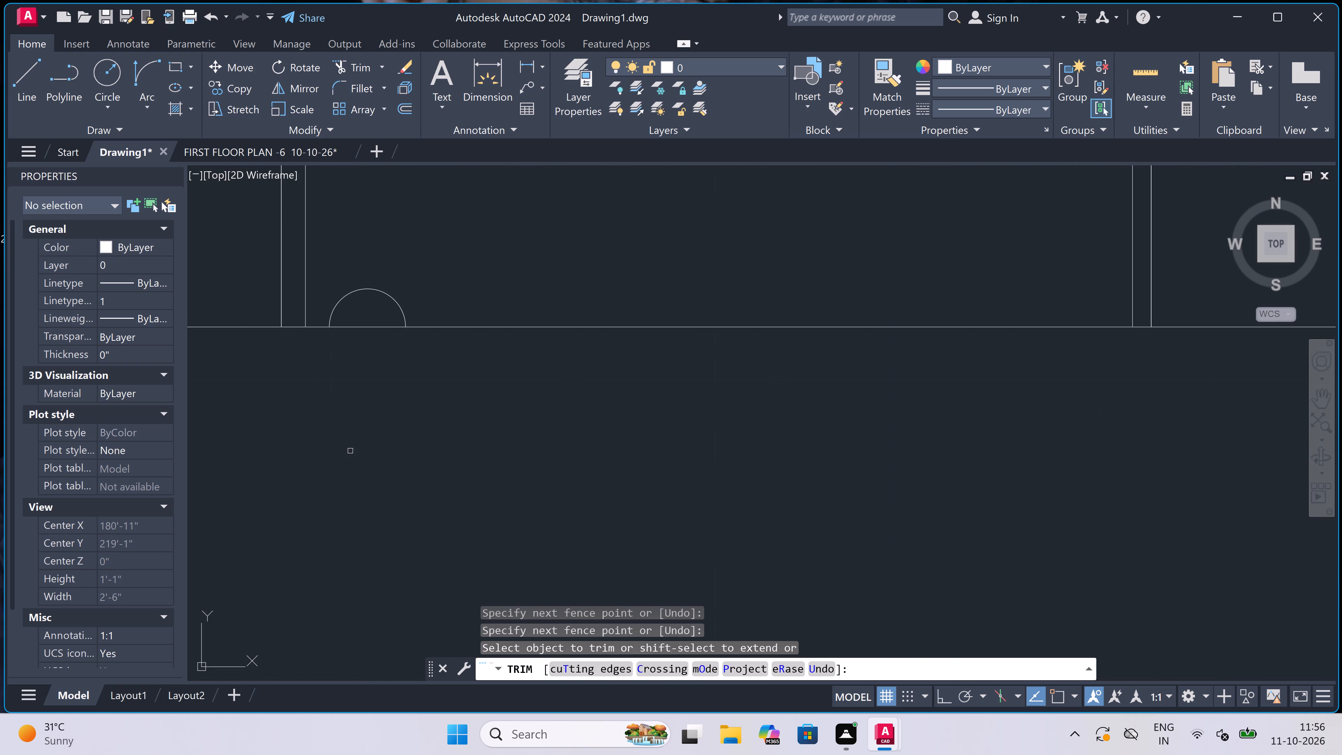
scroll(350, 451, "down", 4)
scroll(589, 426, "up", 3)
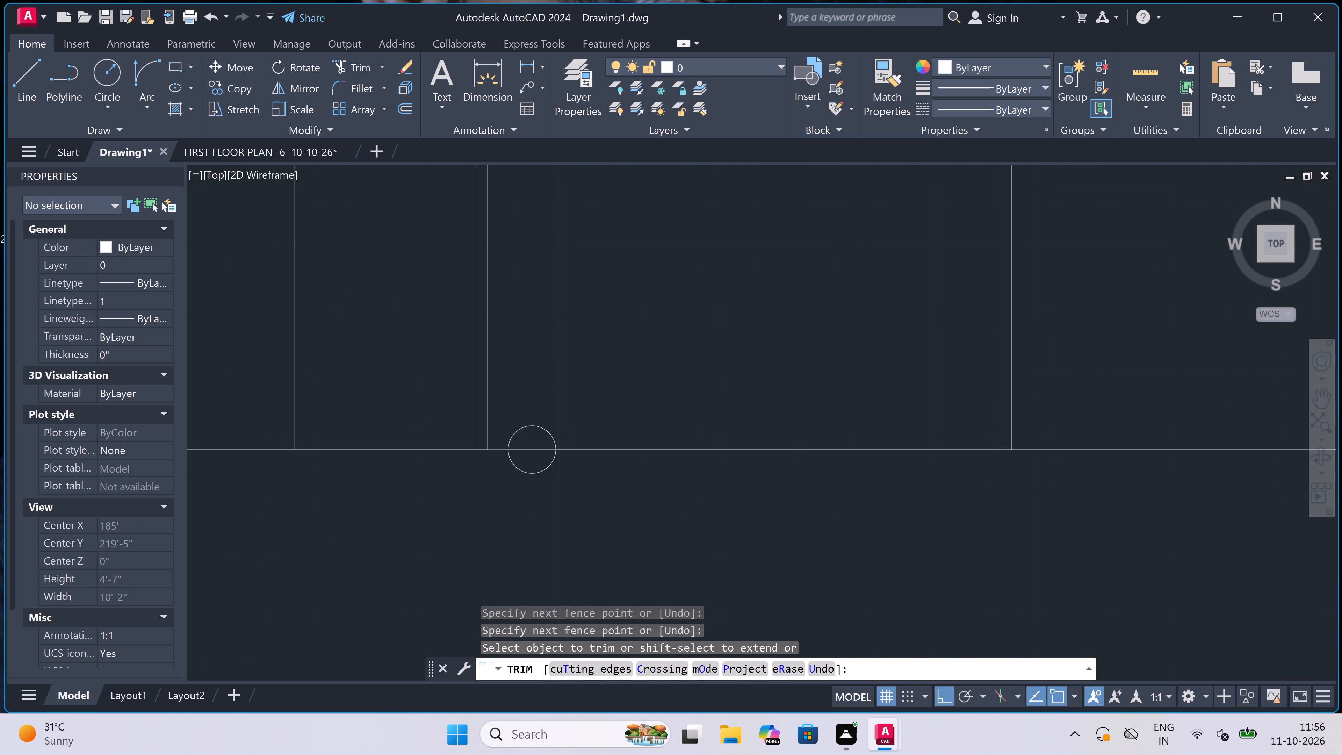
left_click(537, 463)
left_click(473, 516)
Trim away the lower parts of the two second-floor windows below that storey's sill line.
scroll(474, 502, "down", 5)
scroll(679, 486, "up", 3)
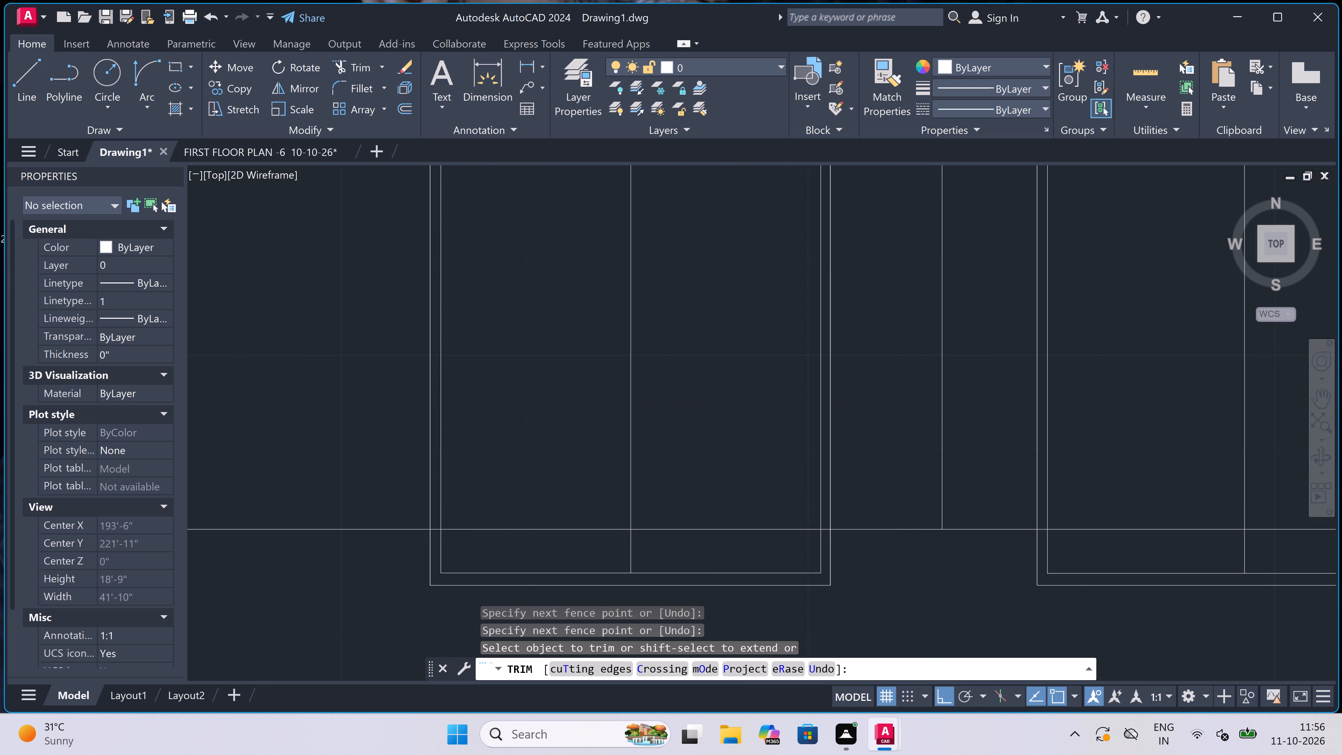
left_click(404, 553)
scroll(449, 552, "down", 2)
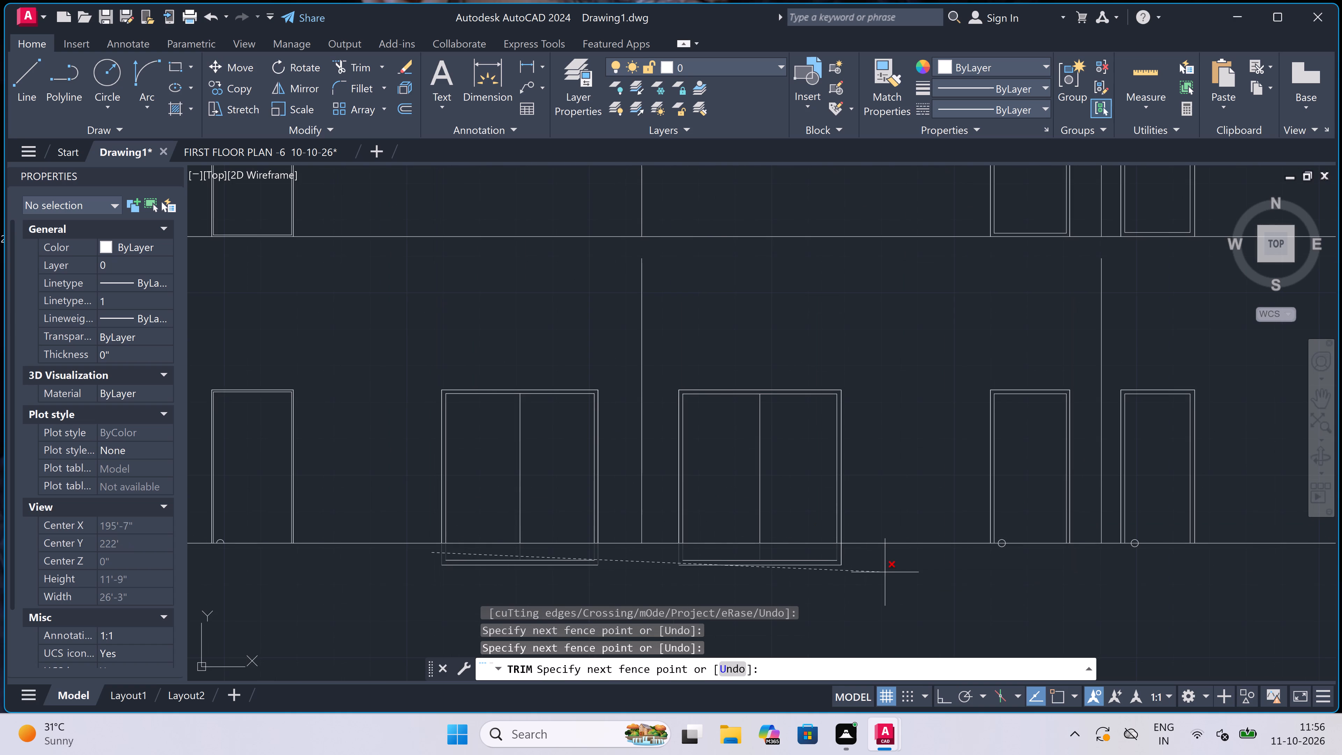
left_click(884, 552)
Trim away the leftover inner and outer bottom lines under both second-floor windows.
left_click(754, 562)
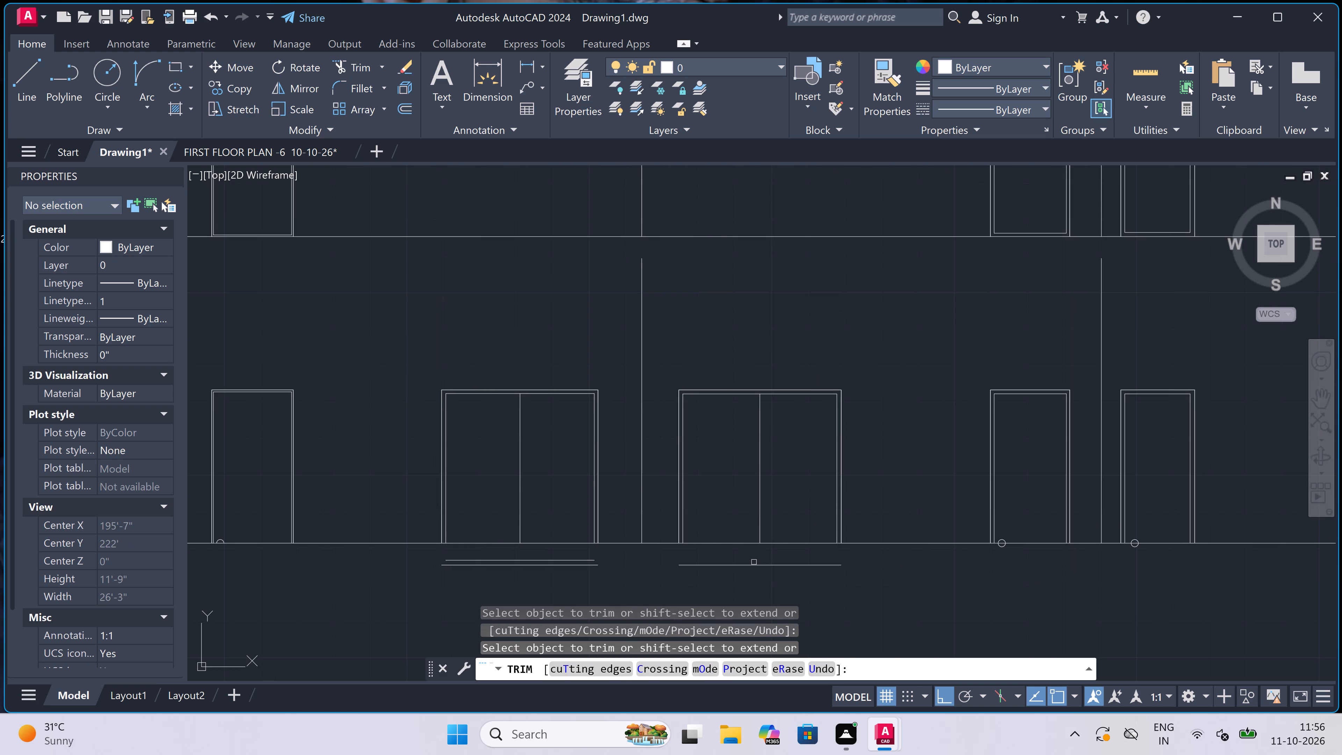
left_click(748, 566)
left_click(488, 559)
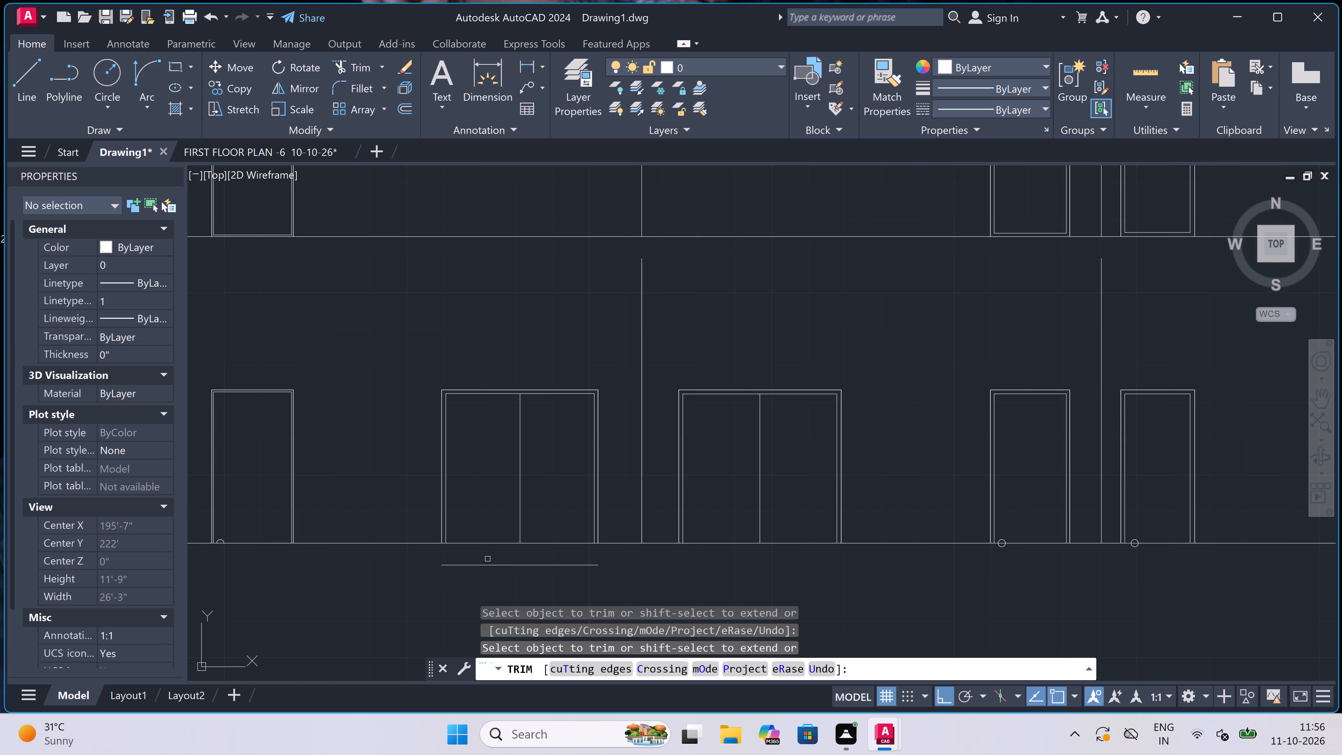
left_click(489, 572)
left_click(490, 562)
Trim away the lower halves of the two door-knob circles below the sill line on the right pair of second-floor doors.
scroll(490, 562, "down", 2)
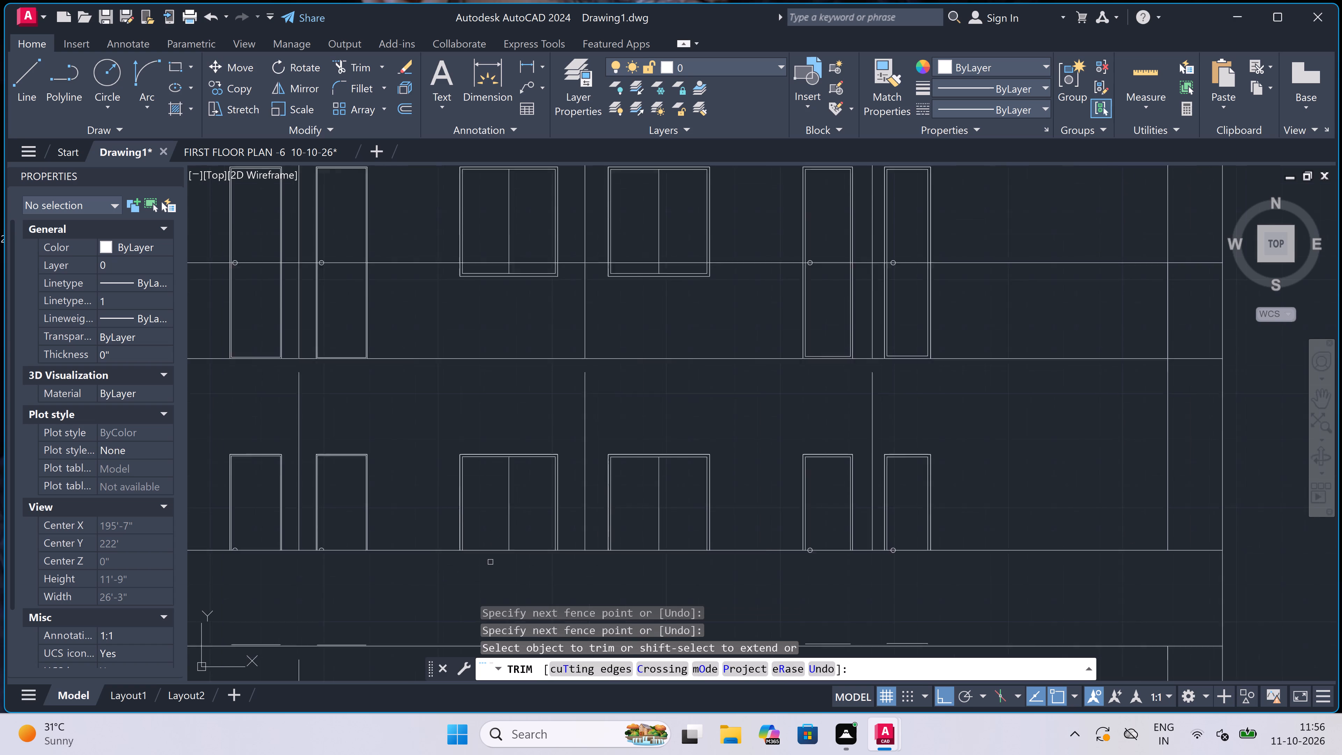
scroll(698, 542, "up", 4)
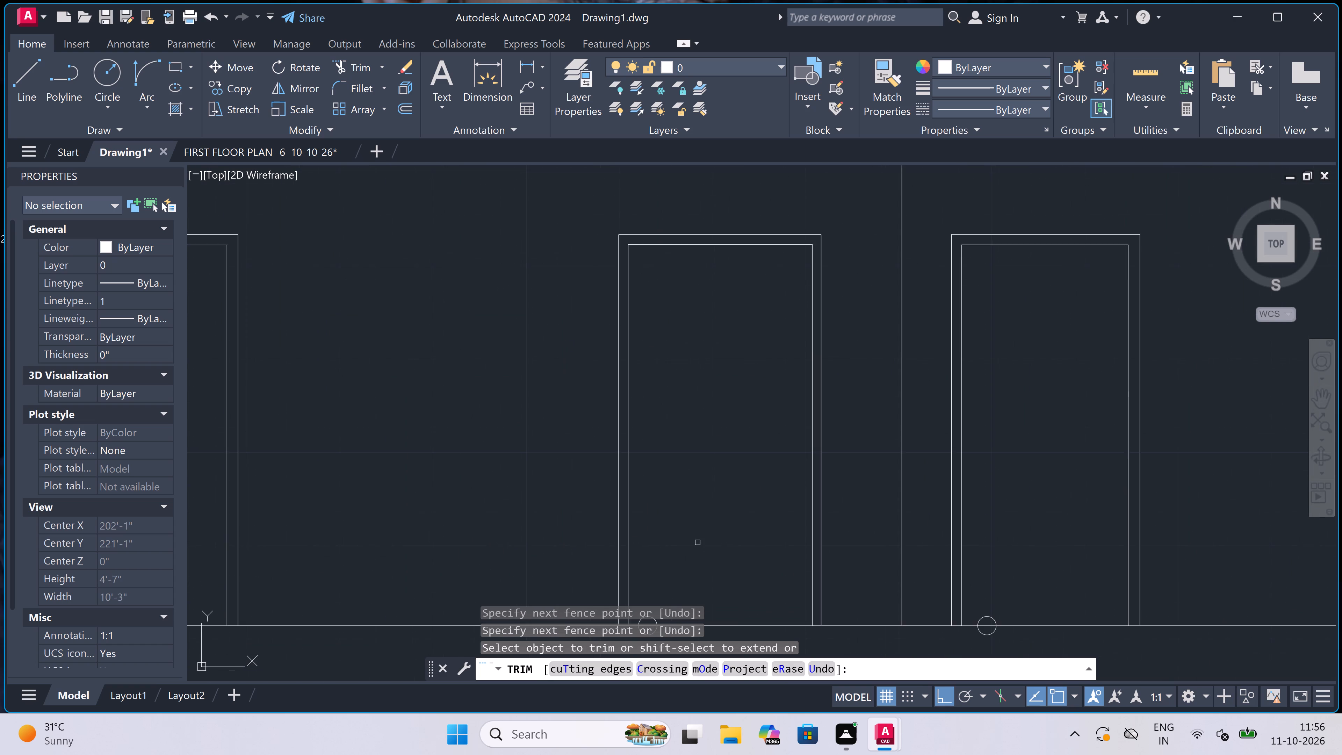
scroll(701, 555, "down", 3)
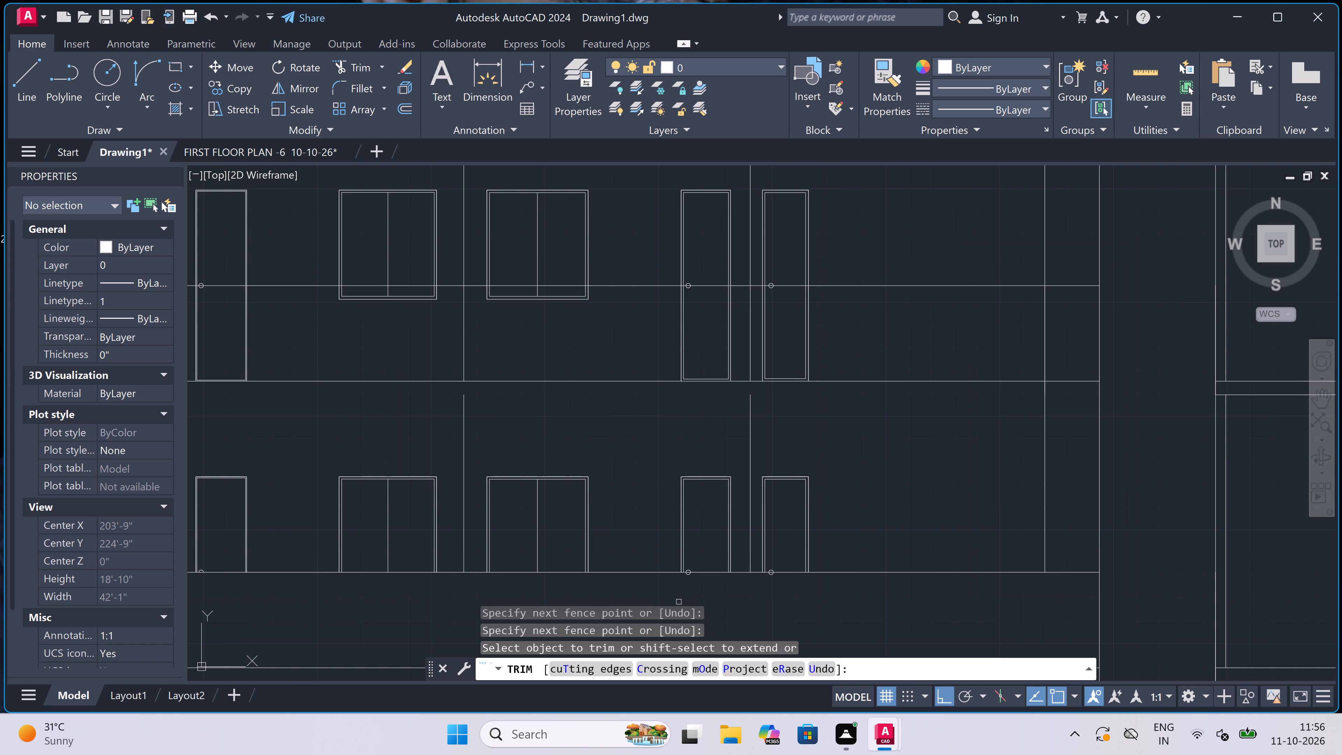
scroll(678, 602, "up", 2)
scroll(702, 544, "up", 3)
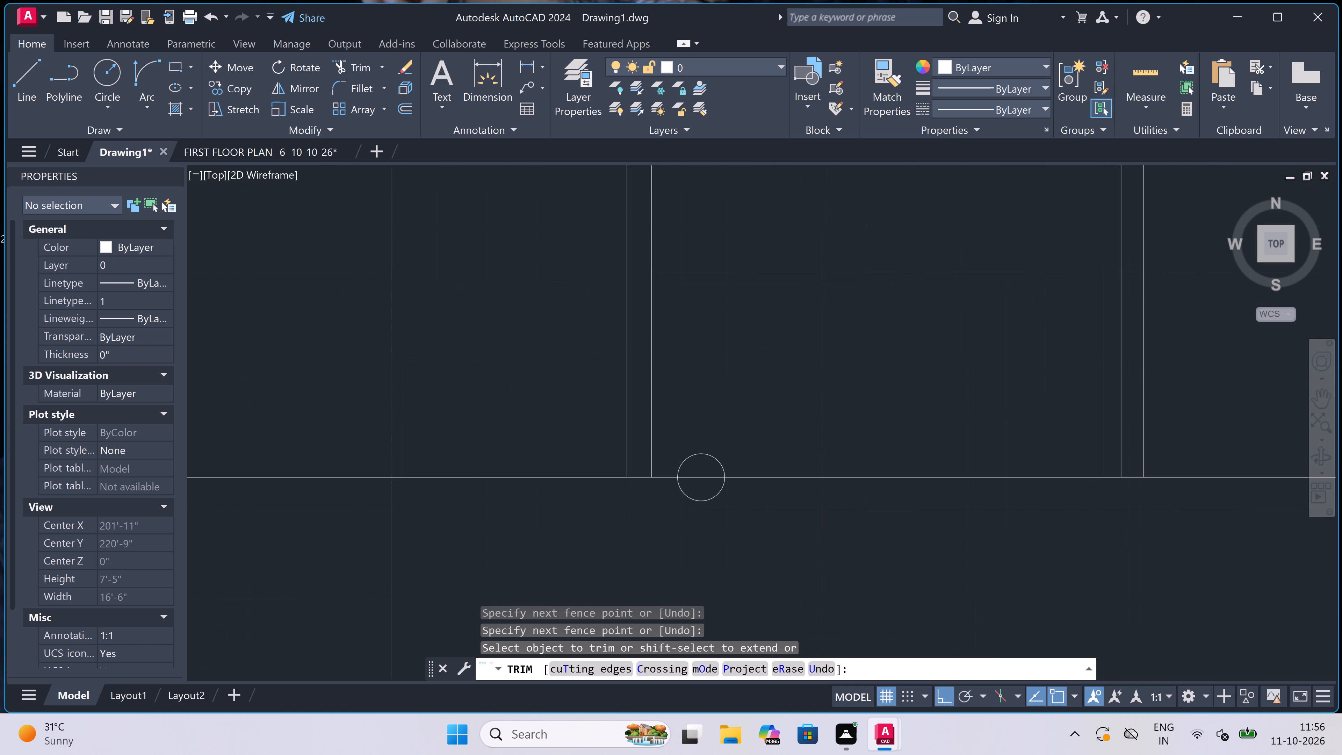
left_click(709, 500)
scroll(709, 500, "down", 2)
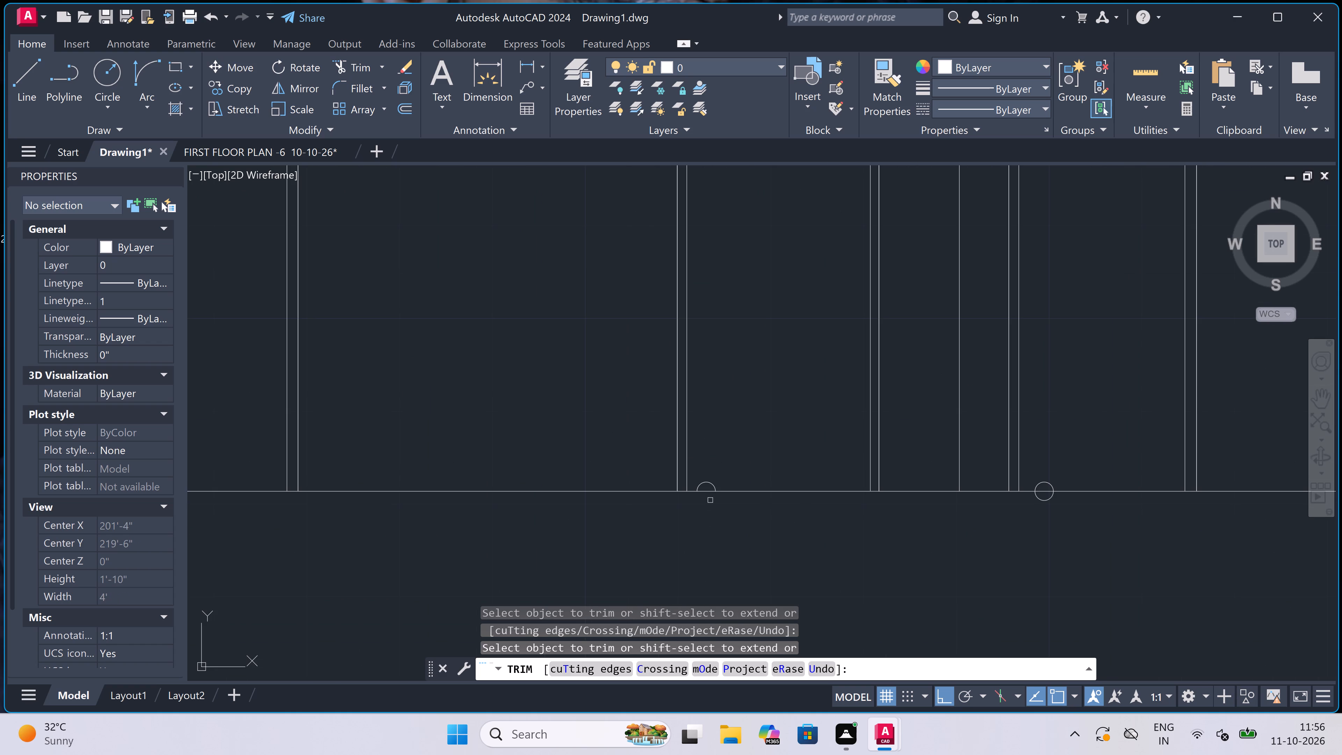
scroll(1060, 499, "up", 3)
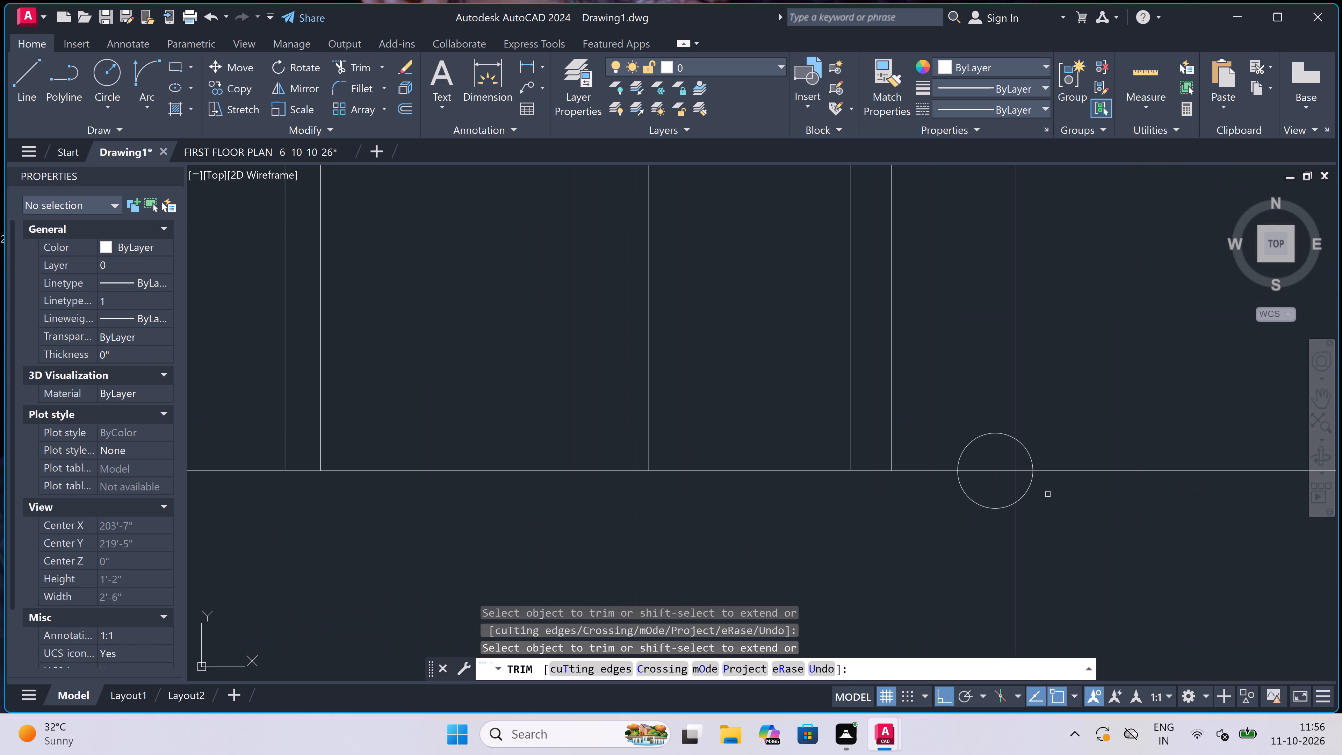
left_click(996, 499)
left_click(836, 531)
Trim away the lower halves of the two door-knob circles below the sill line on the right pair of third-floor doors.
scroll(715, 530, "down", 6)
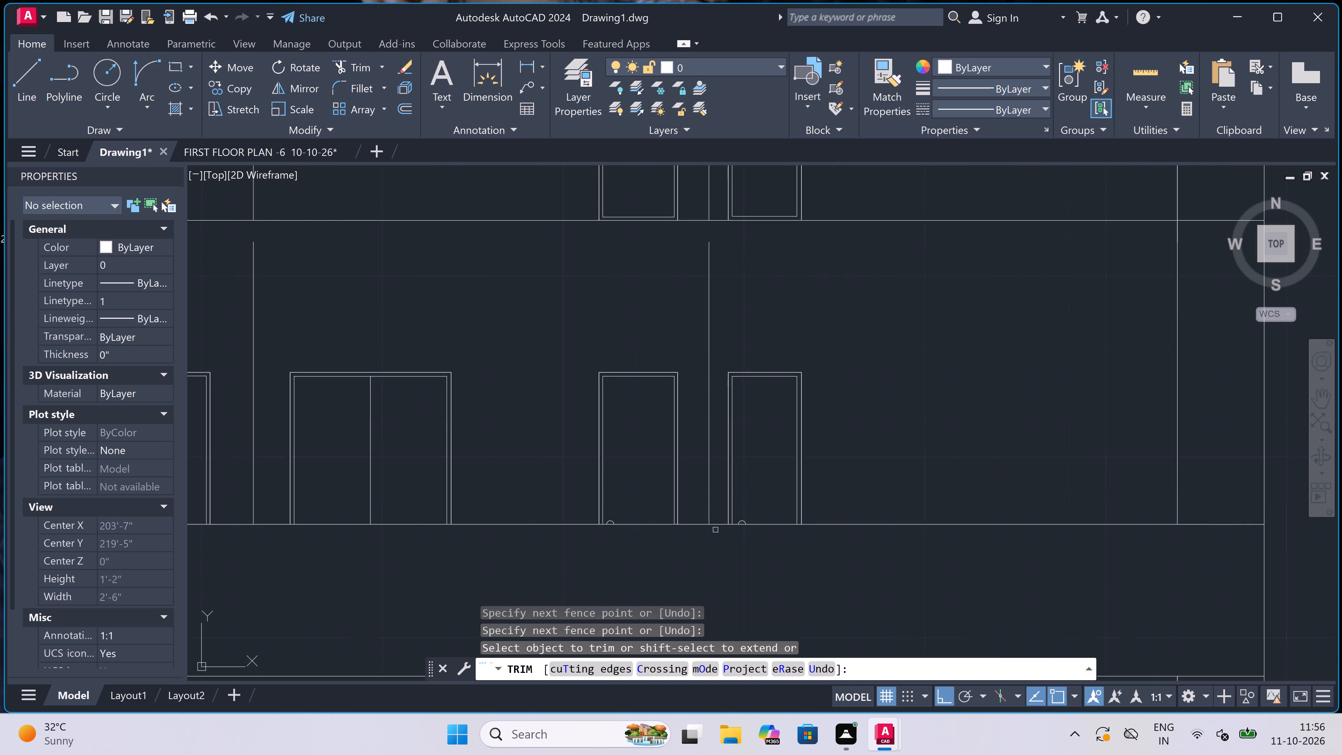
scroll(715, 530, "down", 4)
scroll(706, 437, "up", 3)
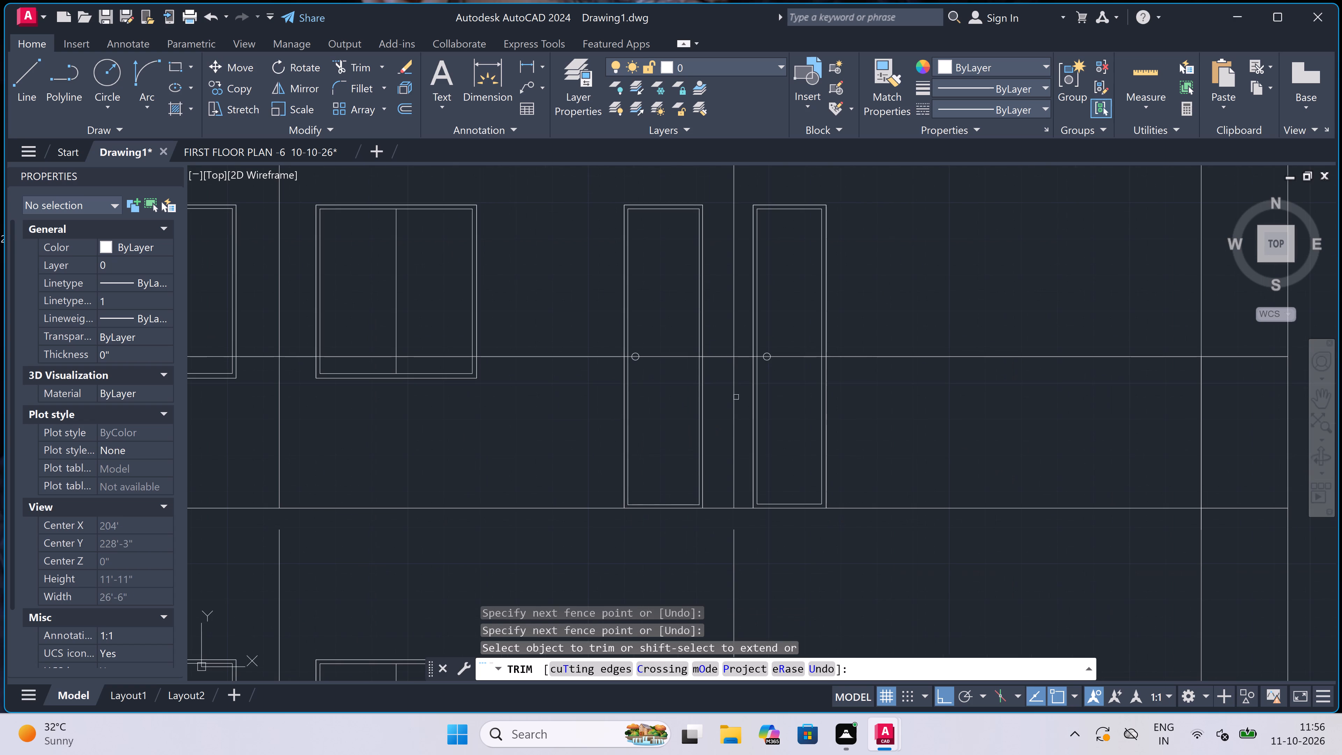
scroll(757, 350, "up", 3)
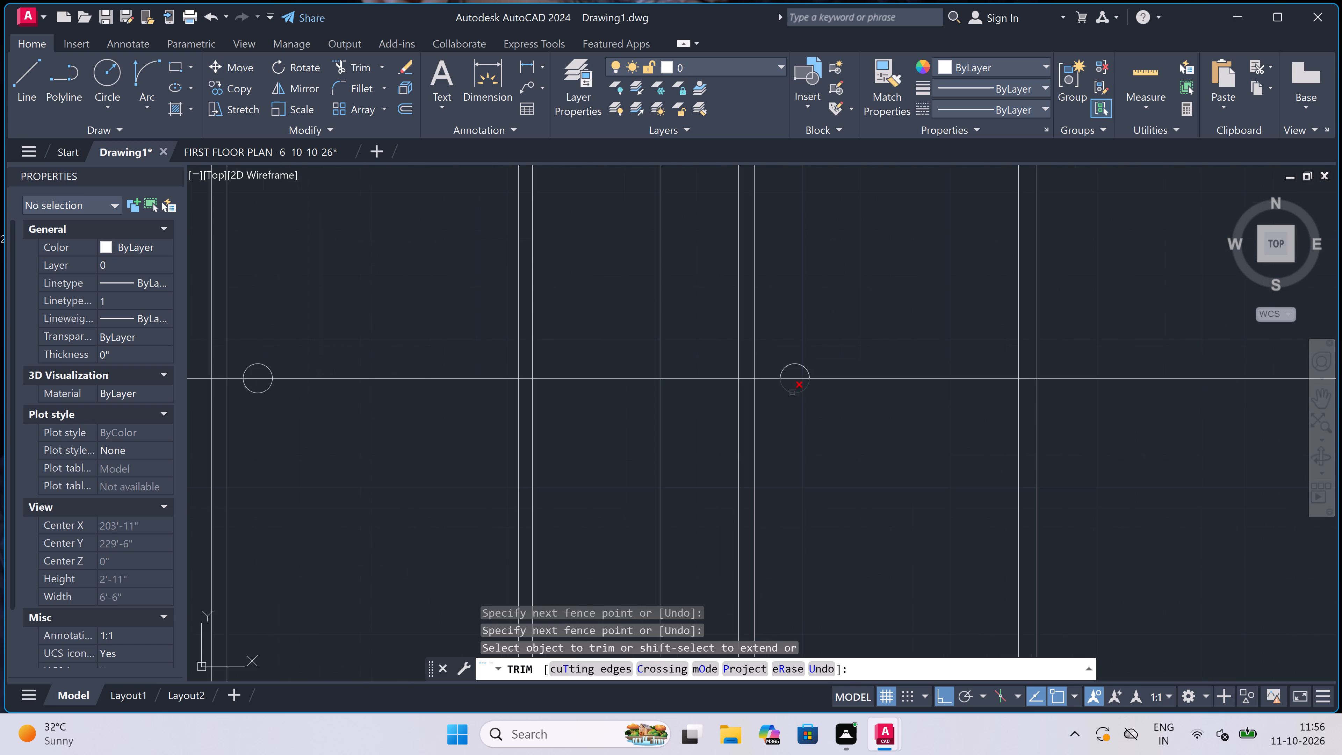
left_click(797, 391)
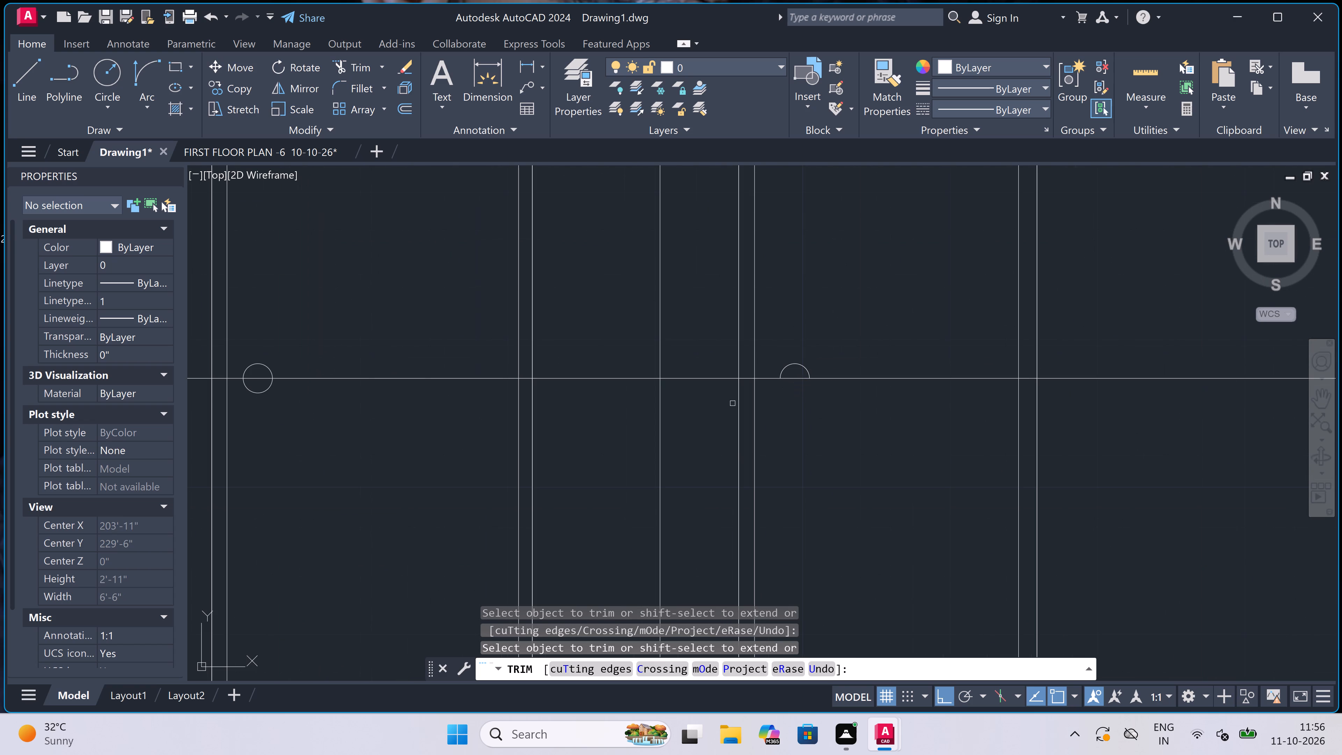
left_click(260, 390)
Trim away the lower parts of the right pair of third-floor doors and the neighbouring vertical wall lines below the sill line.
scroll(249, 414, "down", 5)
left_click(224, 429)
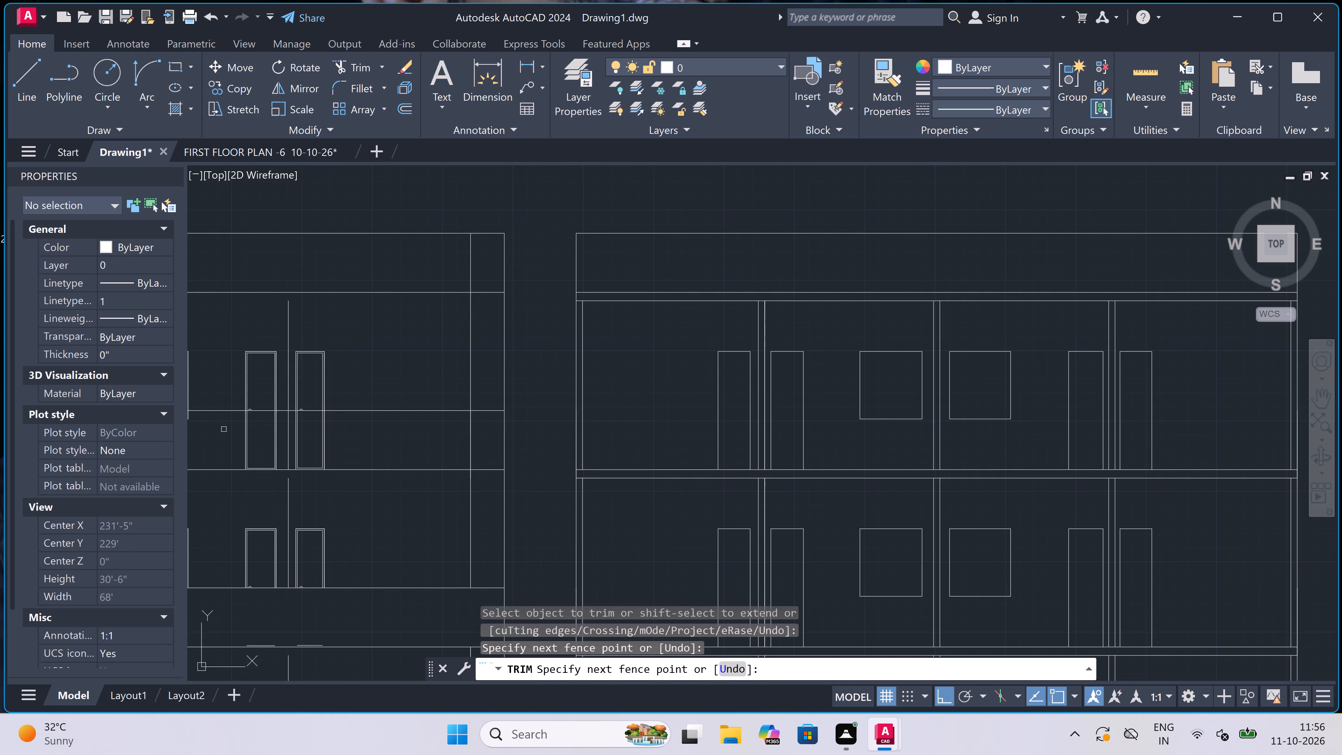
left_click(490, 426)
Trim the left-hand elevation's outer right edge line out of the open gap between the horizontal bands at all four storeys.
scroll(490, 427, "down", 1)
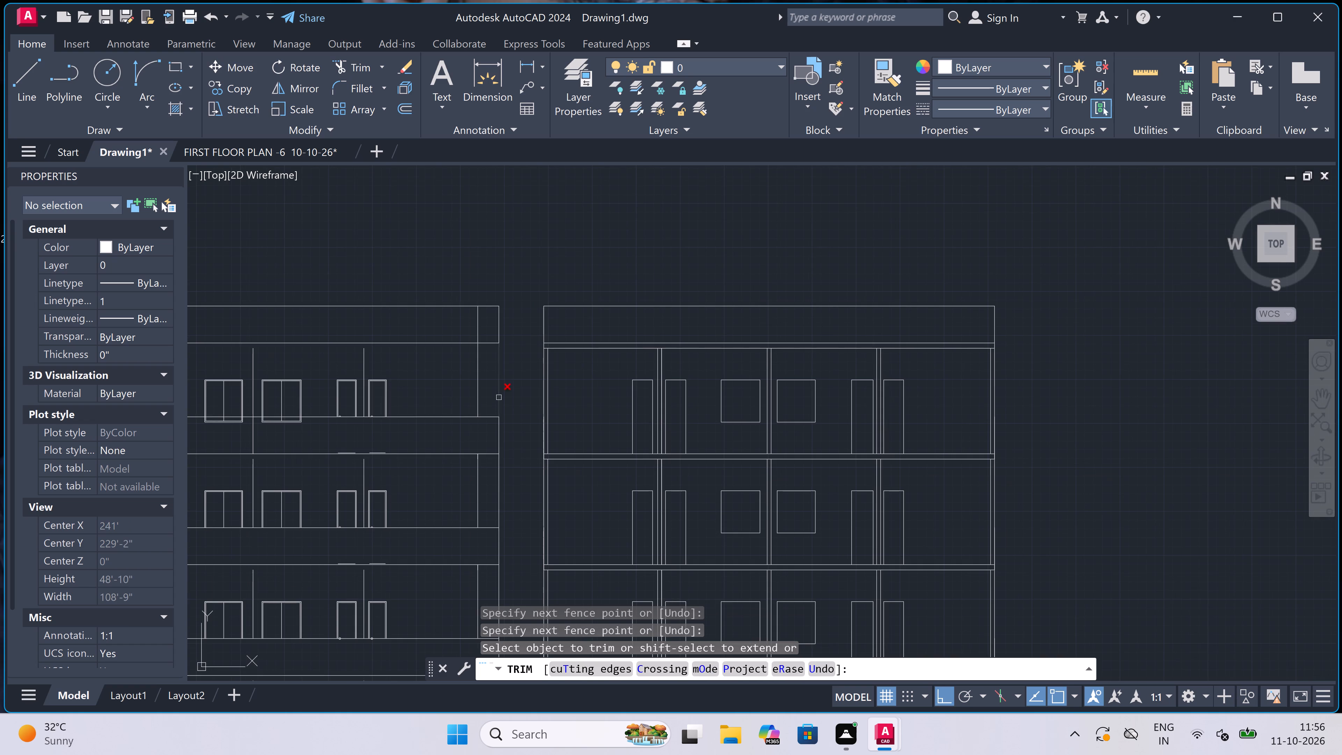
left_click(502, 387)
left_click(497, 384)
scroll(497, 384, "down", 2)
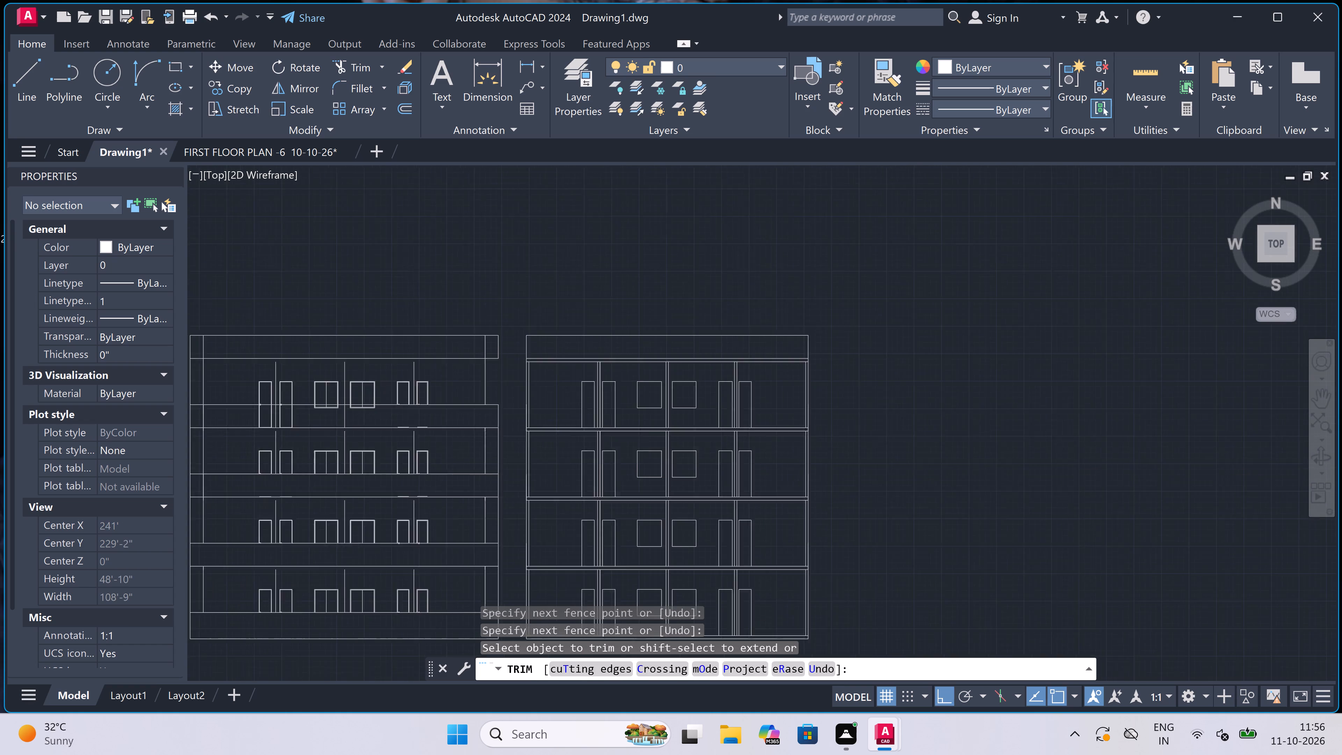
left_click(497, 424)
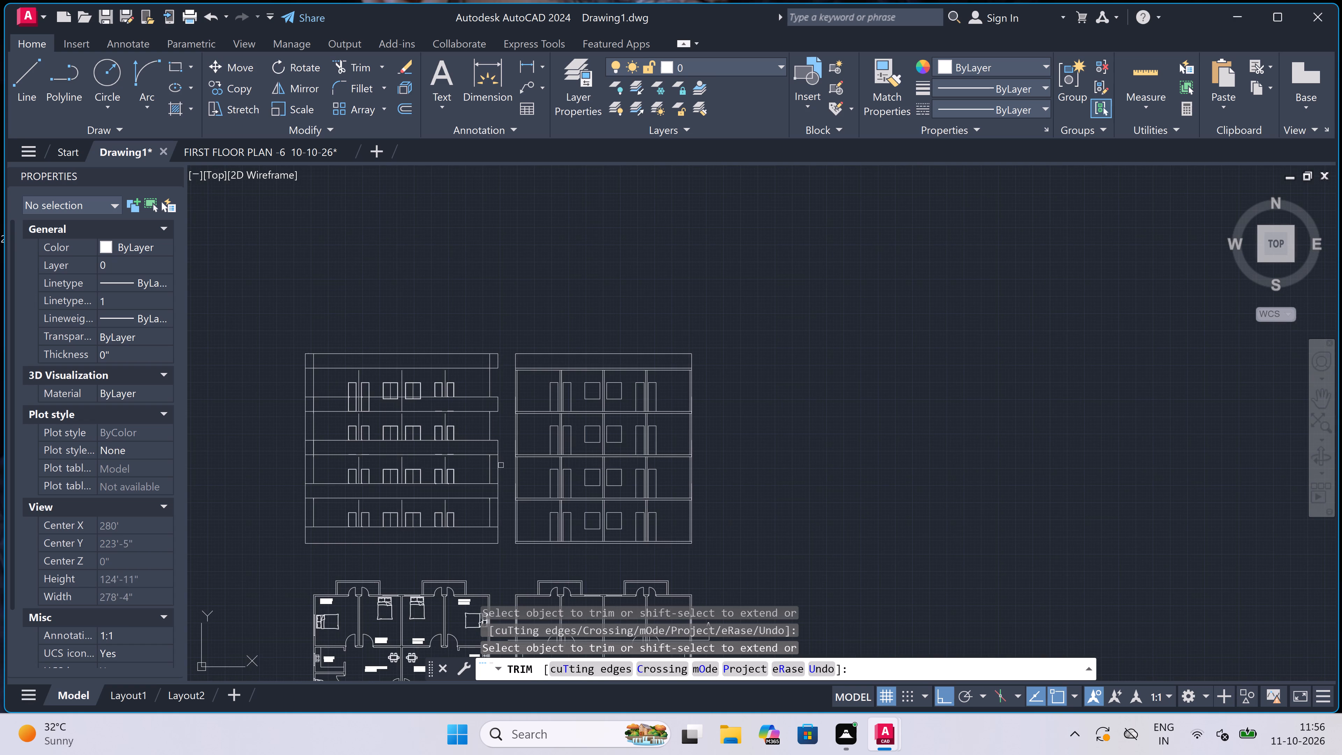
left_click(498, 465)
left_click(498, 510)
Trim away the inner vertical wall lines crossing the top parapet band at both ends of the left-hand elevation.
scroll(502, 514, "down", 3)
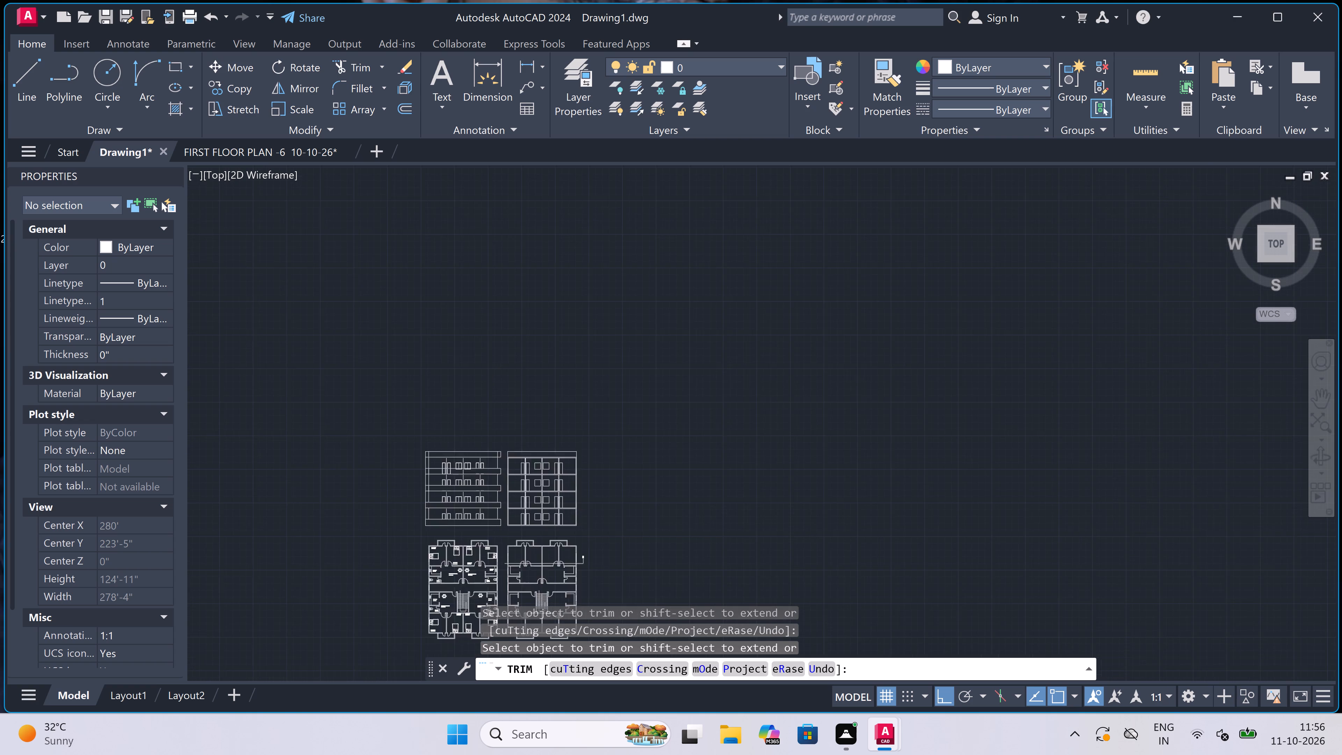
scroll(420, 486, "up", 3)
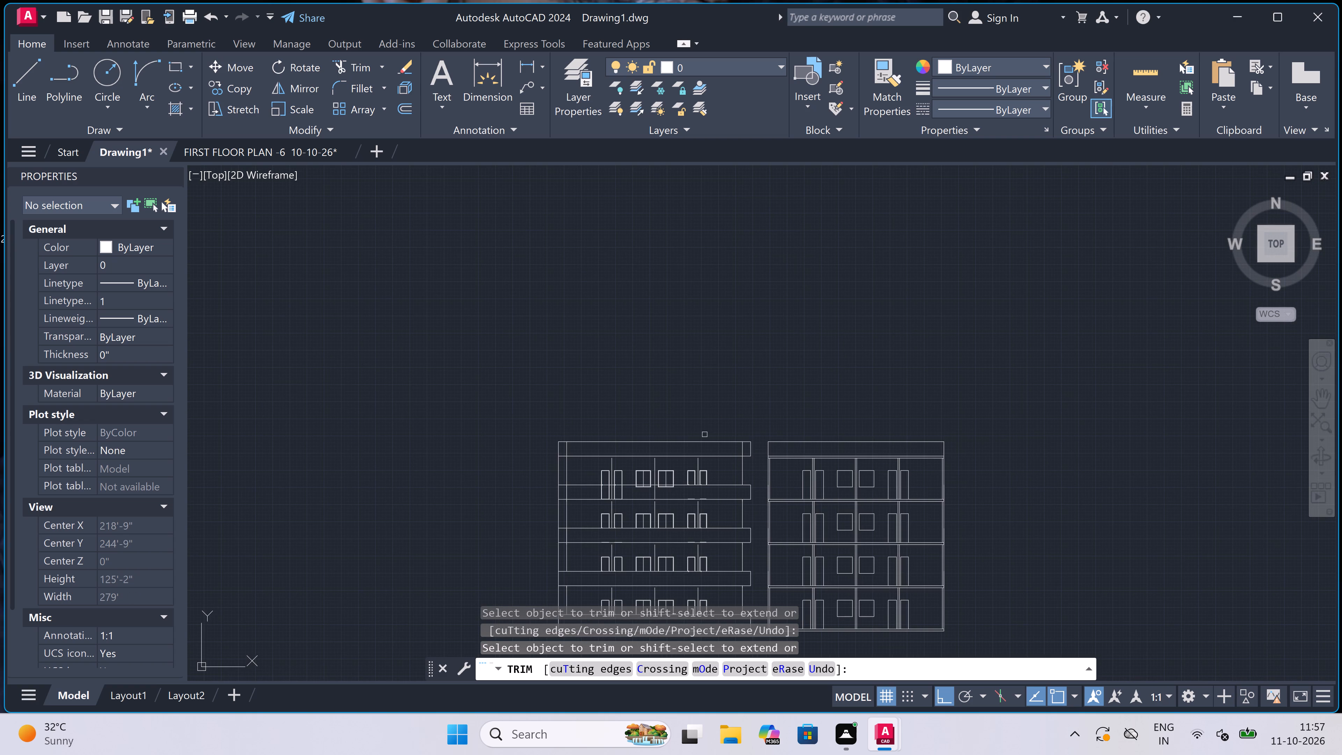
scroll(727, 450, "up", 1)
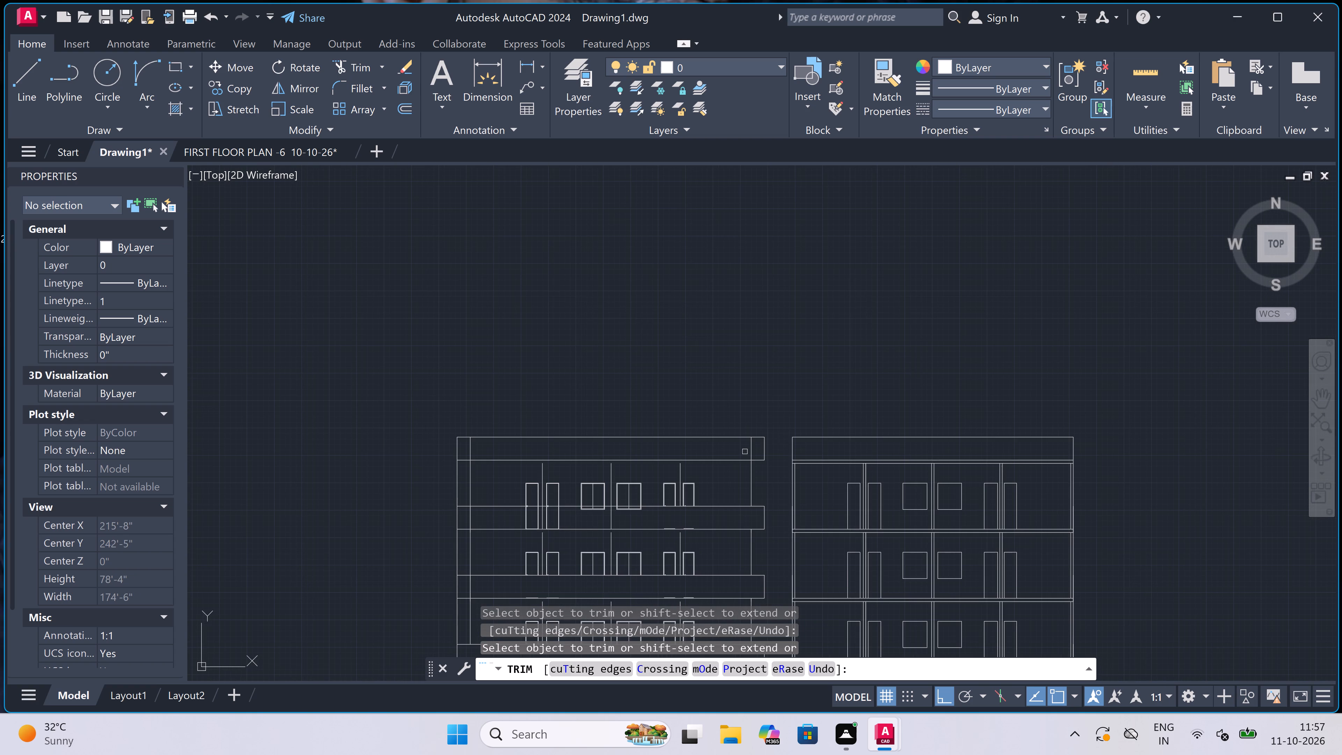
left_click(756, 445)
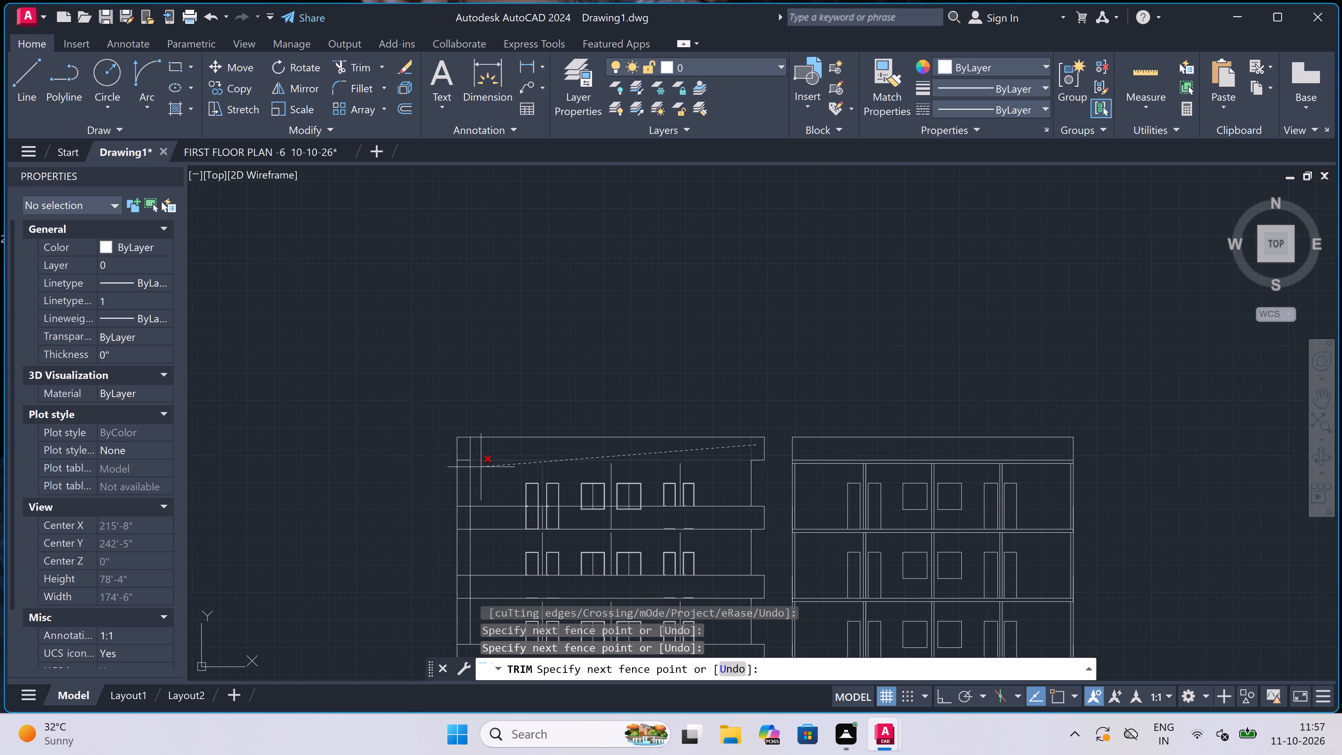
left_click(462, 450)
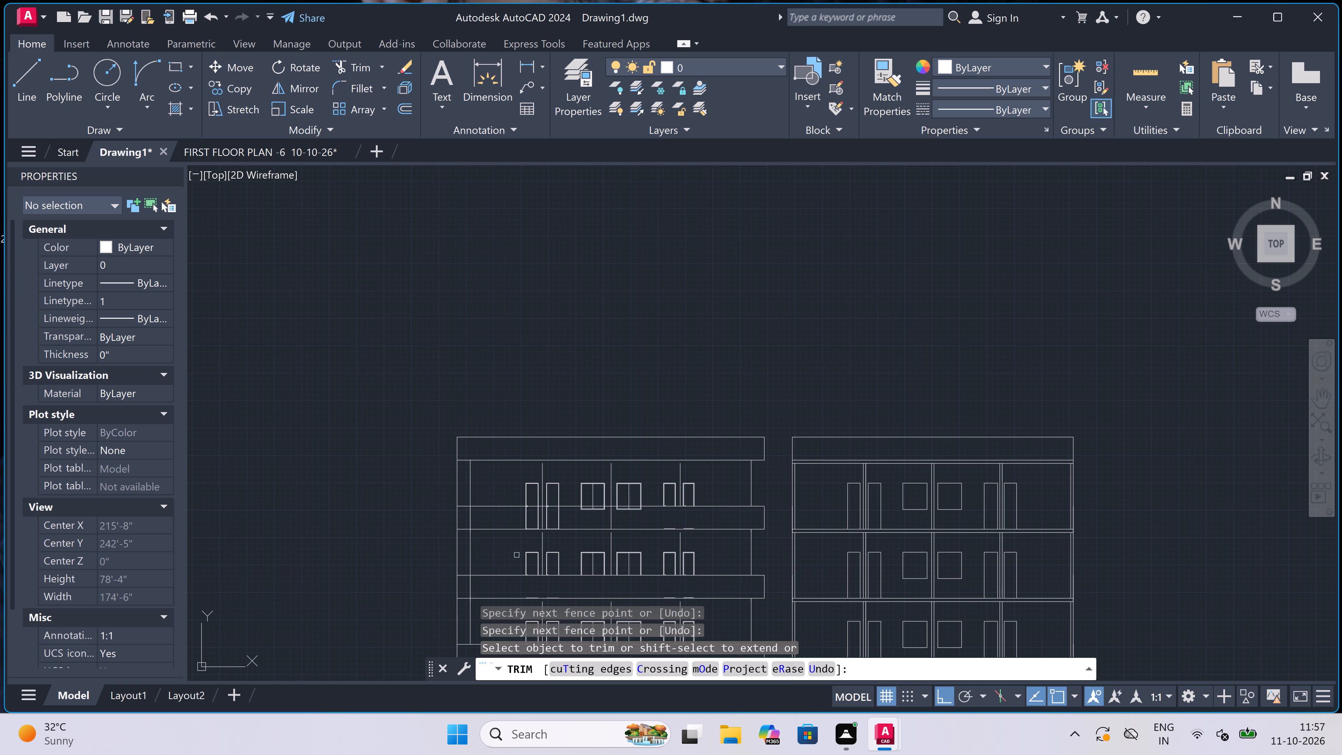
Trim the third floor's left doors, both windows and the crossed vertical wall lines below that storey's sill line.
scroll(524, 518, "up", 3)
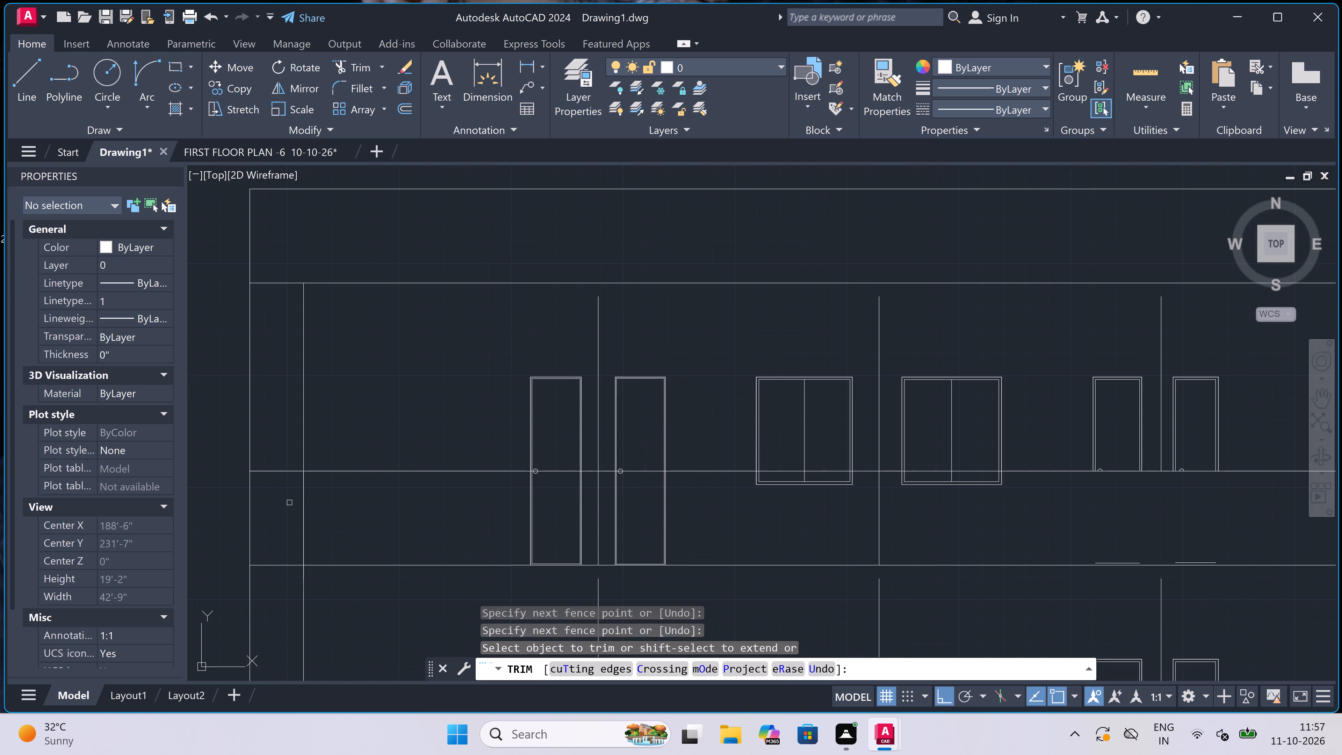
left_click_drag(289, 501, 298, 502)
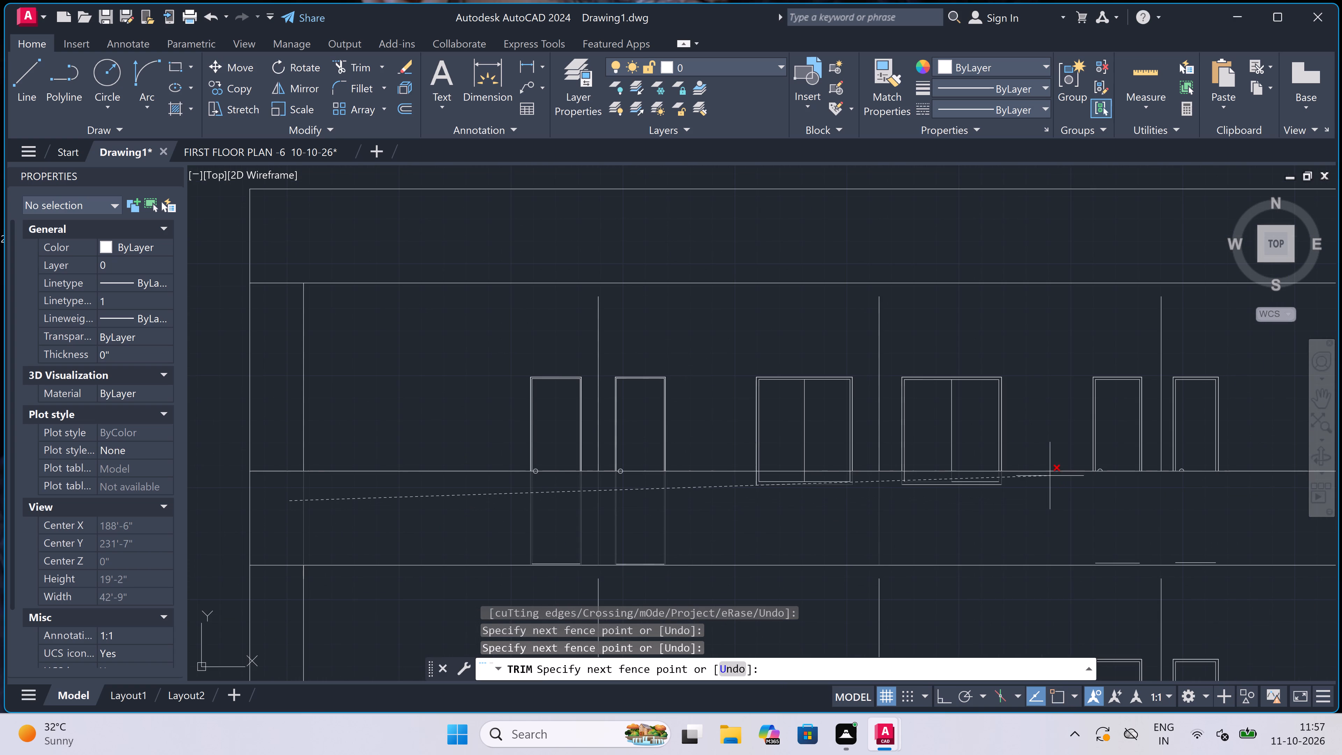
left_click(1049, 475)
Trim away the leftover outer bottom line under the left third-floor window.
scroll(1005, 478, "up", 3)
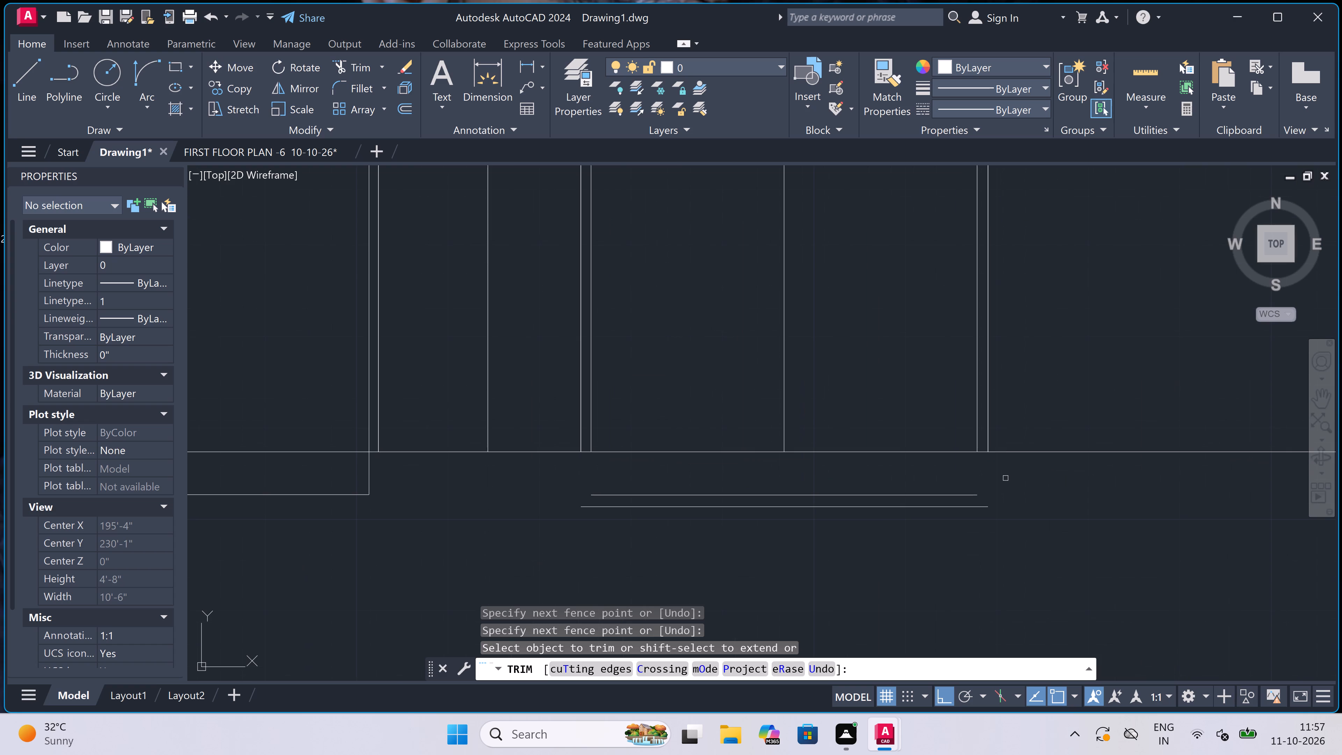
left_click(1005, 478)
scroll(603, 488, "down", 4)
scroll(454, 480, "up", 1)
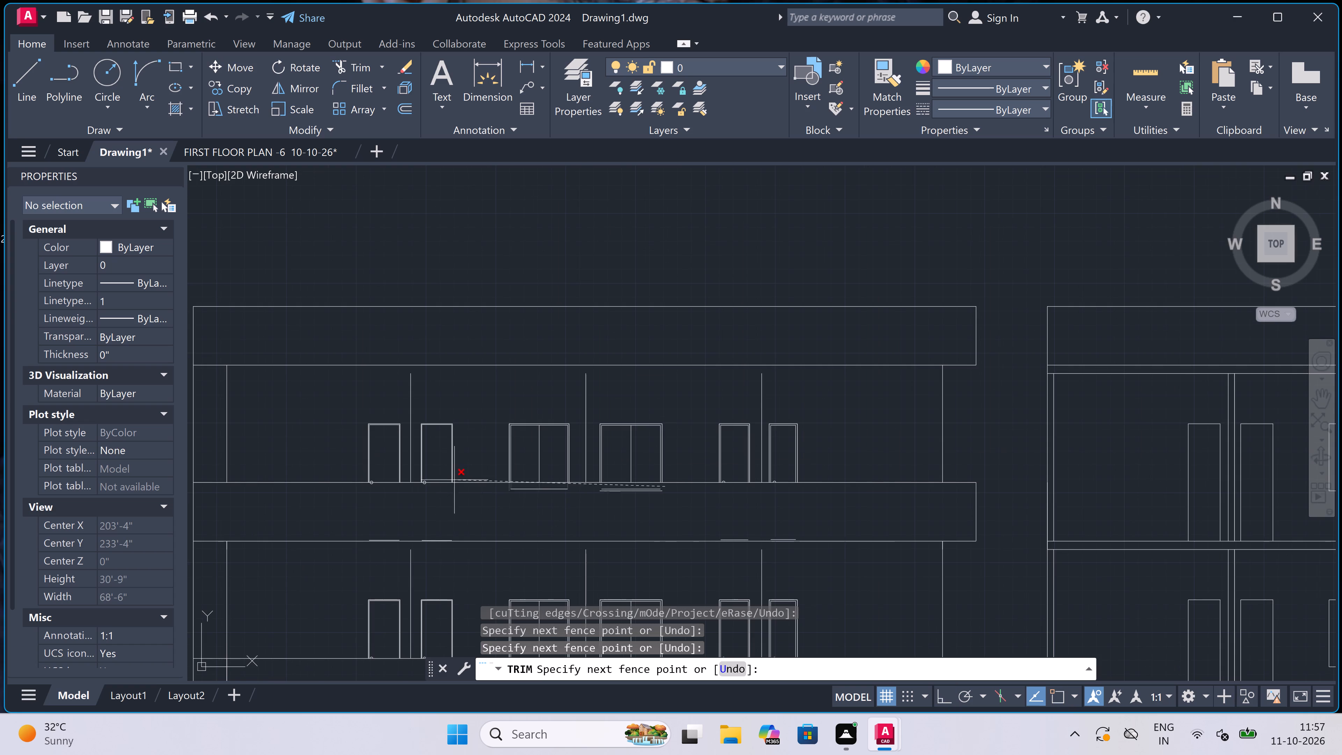
scroll(467, 488, "up", 2)
left_click(467, 488)
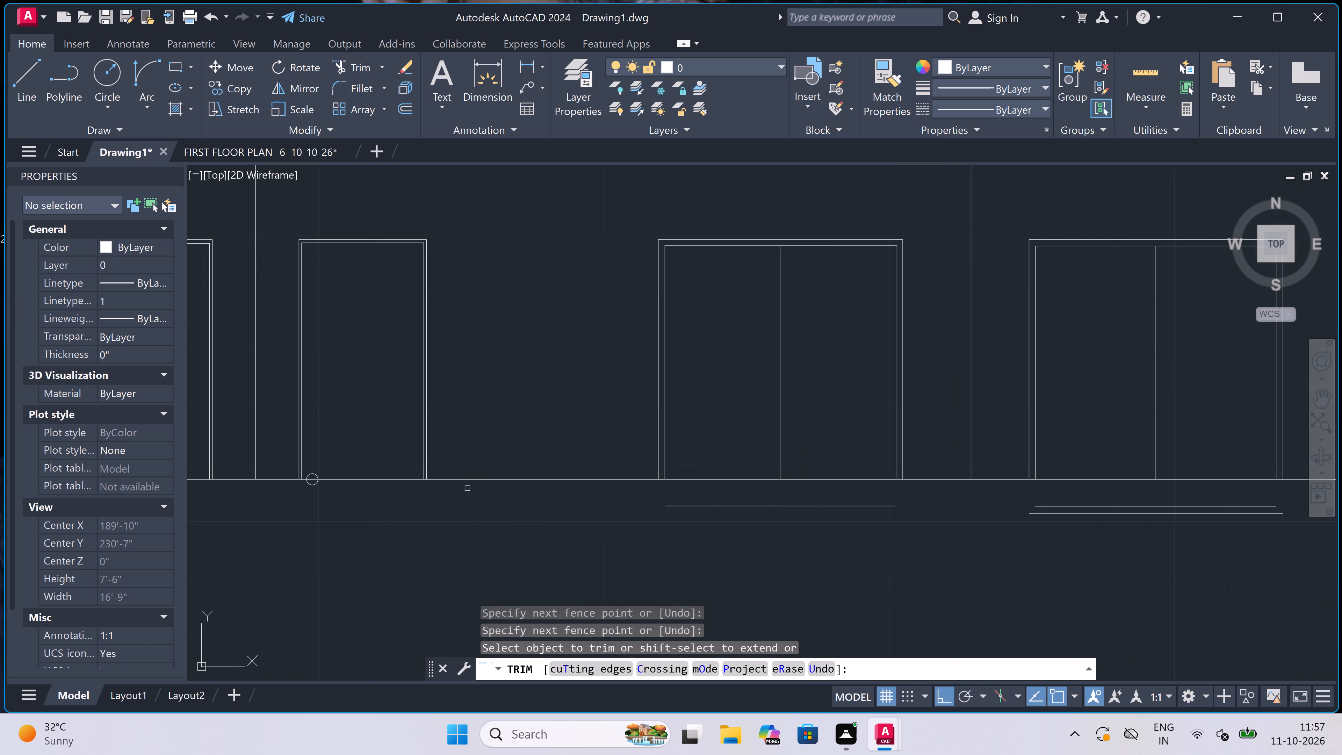
Trim away the leftover bottom lines of the two left third-floor doors in the band below that storey of the left-hand elevation.
scroll(467, 488, "down", 2)
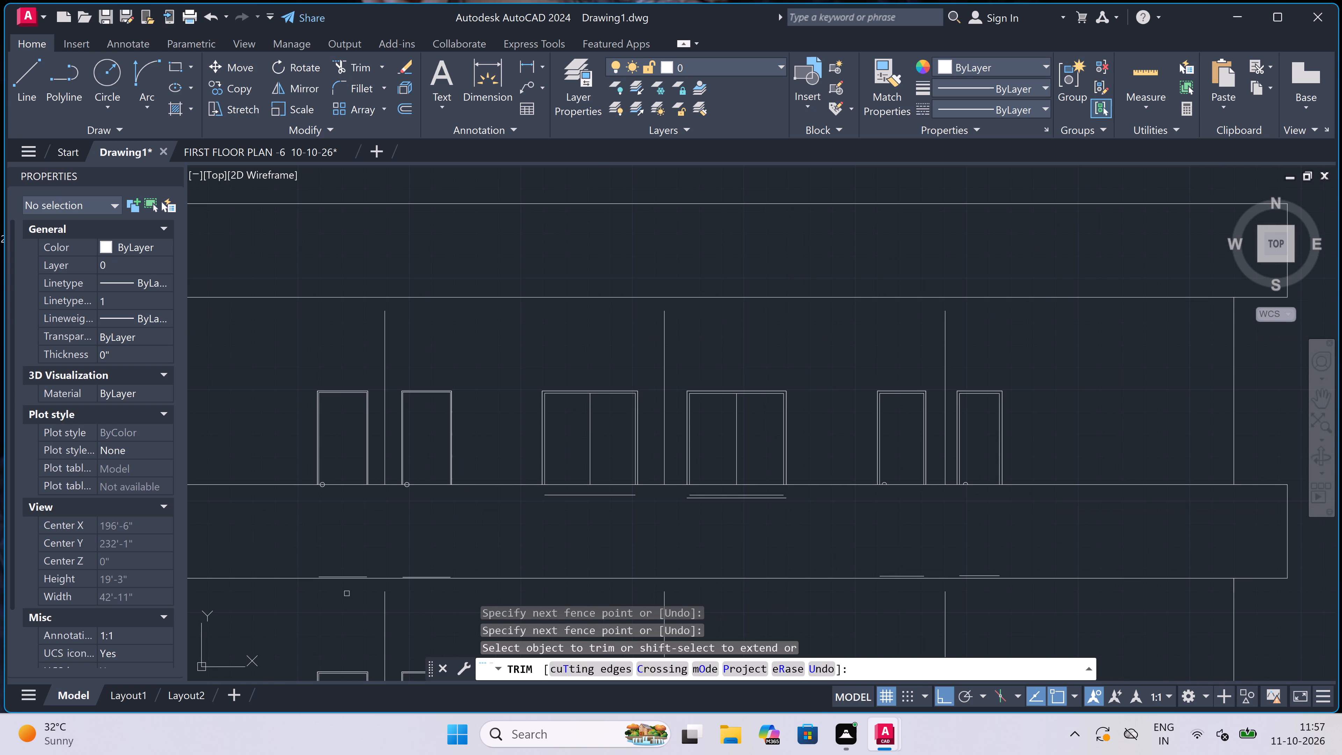
scroll(337, 571, "up", 4)
left_click(353, 611)
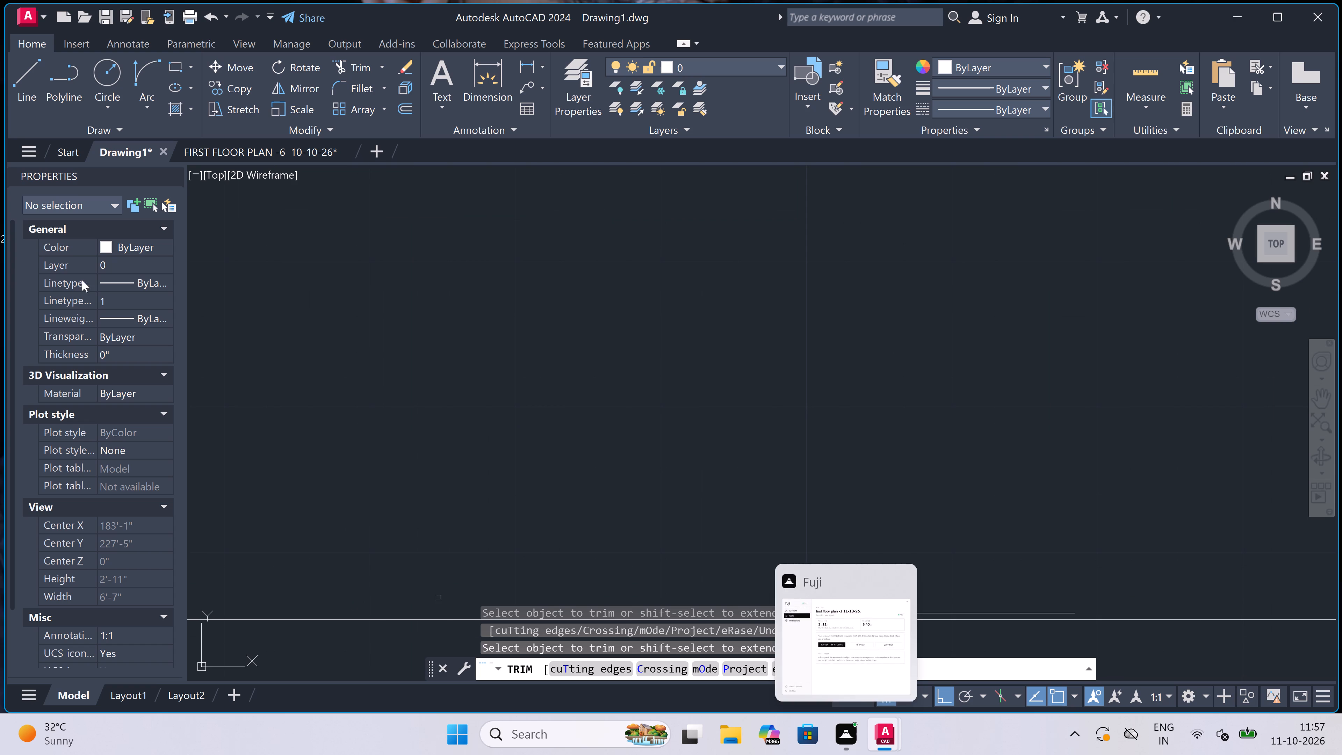
scroll(489, 339, "down", 4)
scroll(507, 370, "down", 2)
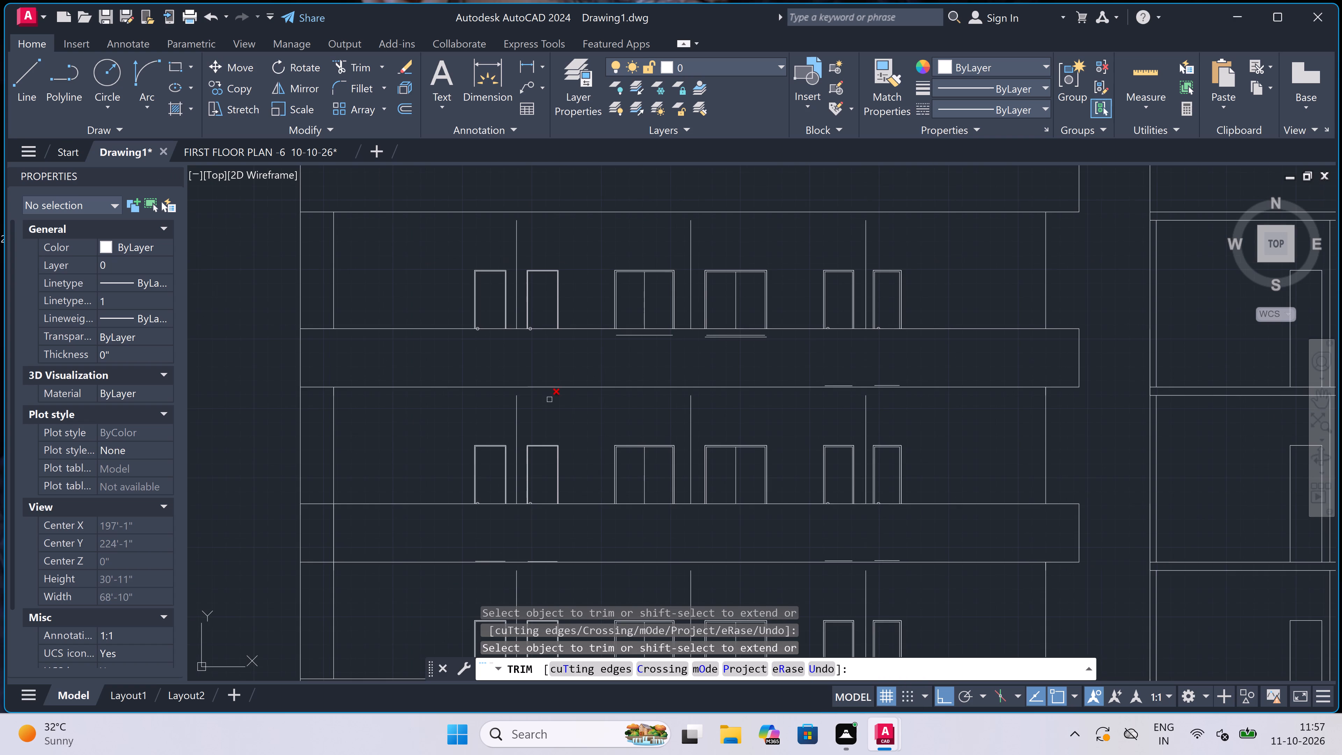
scroll(549, 398, "up", 1)
scroll(543, 368, "up", 3)
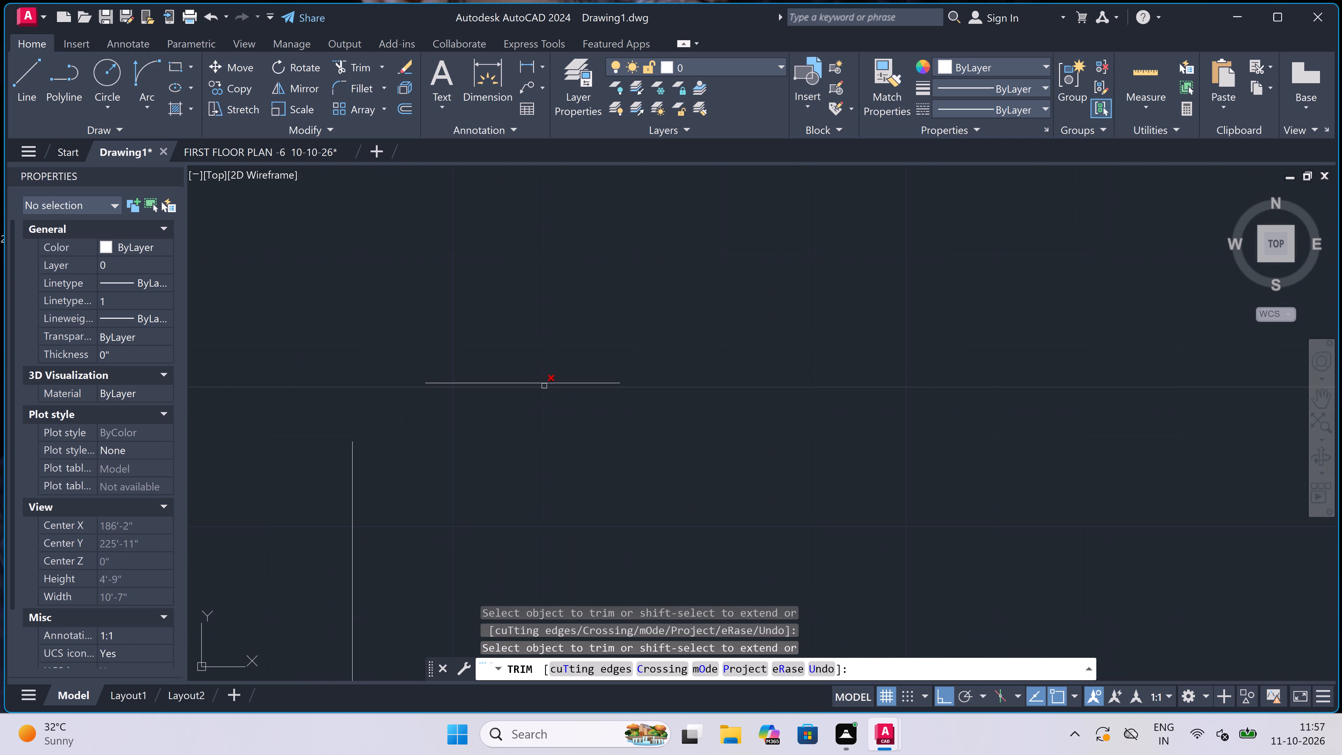
scroll(547, 382, "up", 4)
left_click(547, 390)
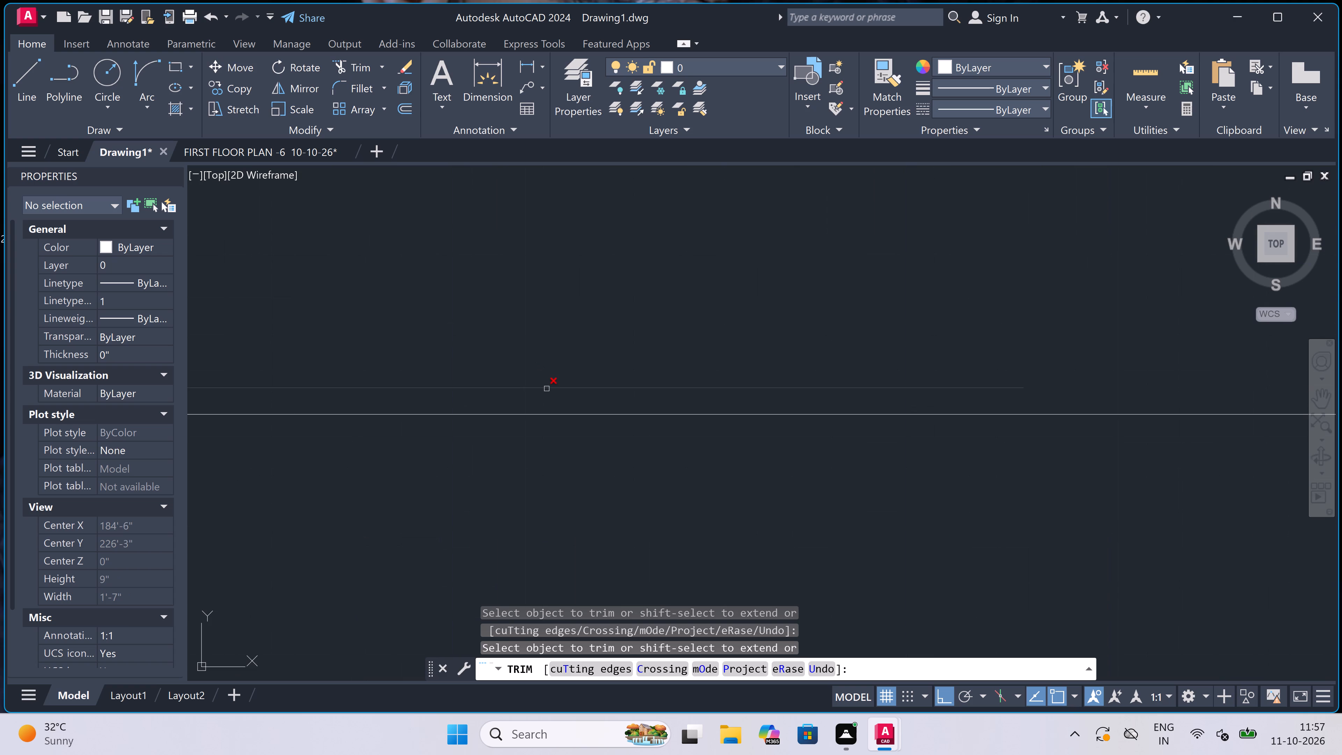
Trim away the remaining leftover bottom lines under both third-floor windows of the left-hand elevation.
scroll(545, 372, "down", 9)
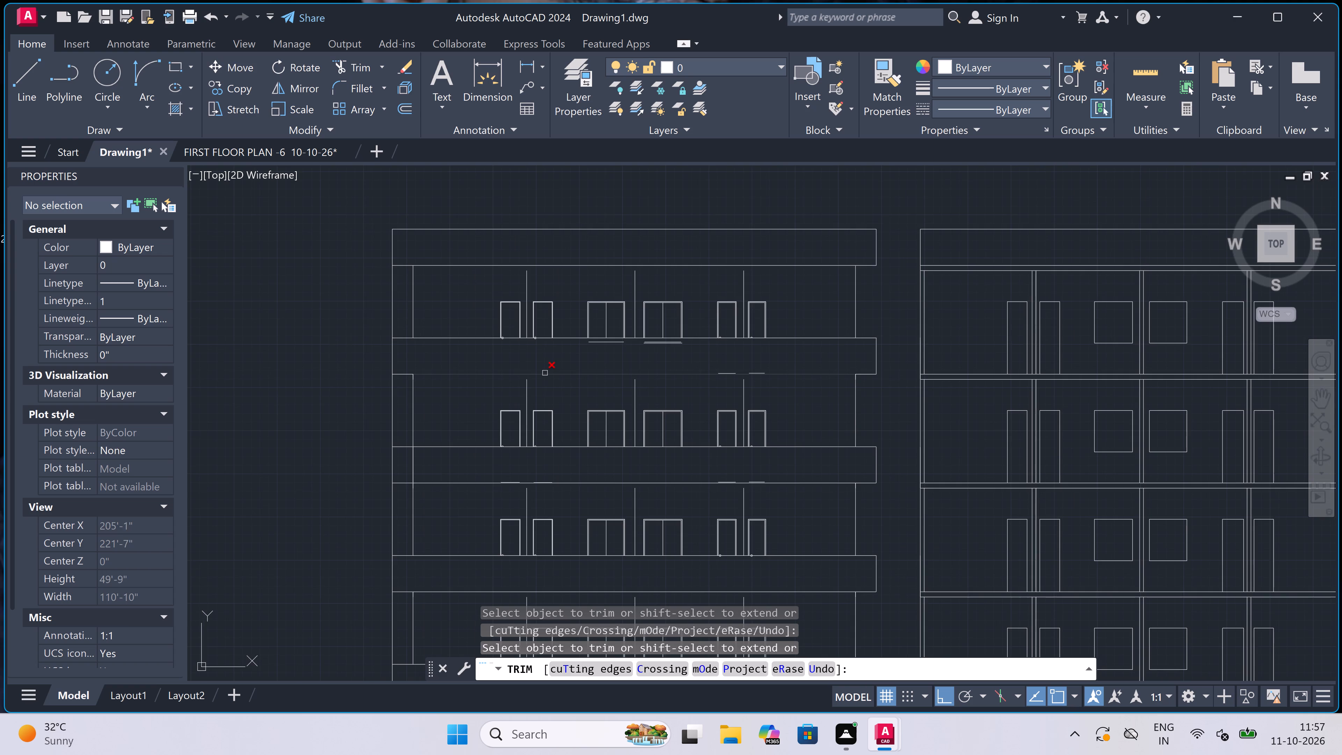
scroll(629, 320, "up", 3)
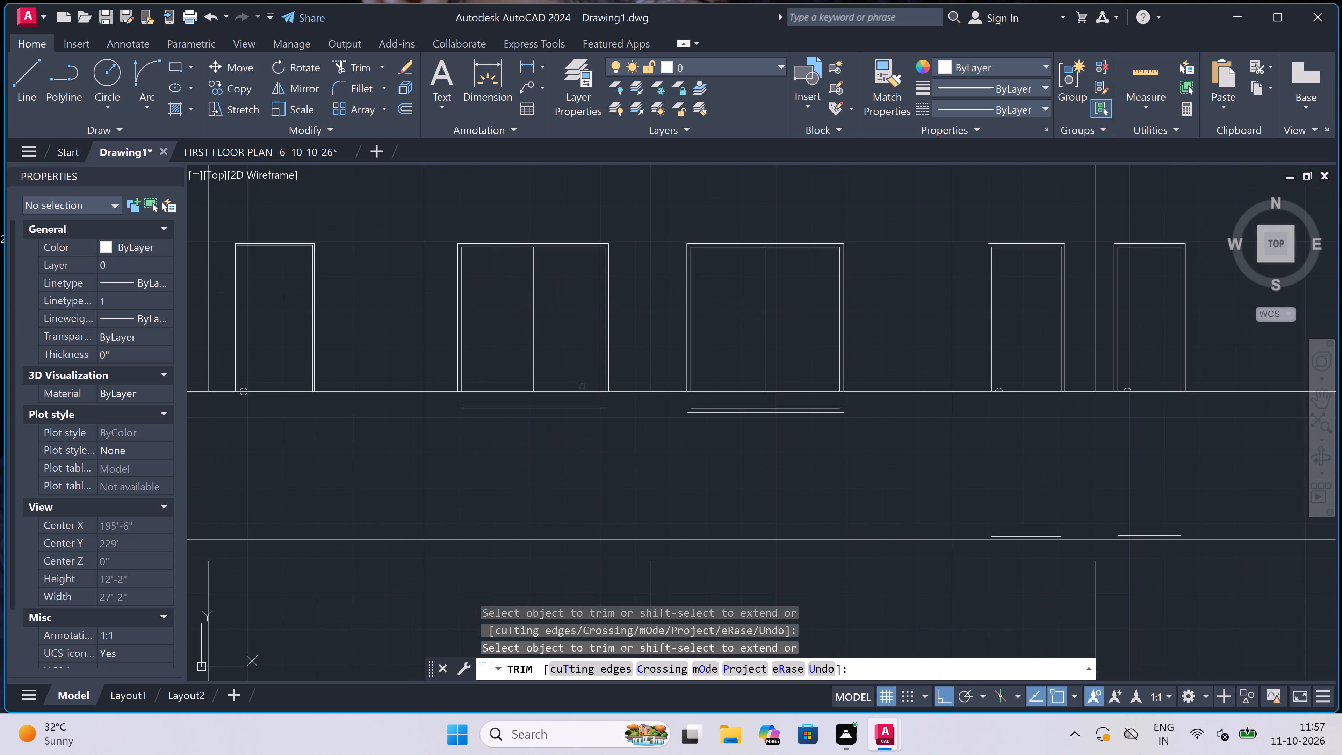
left_click(564, 407)
scroll(735, 411, "up", 2)
left_click(740, 402)
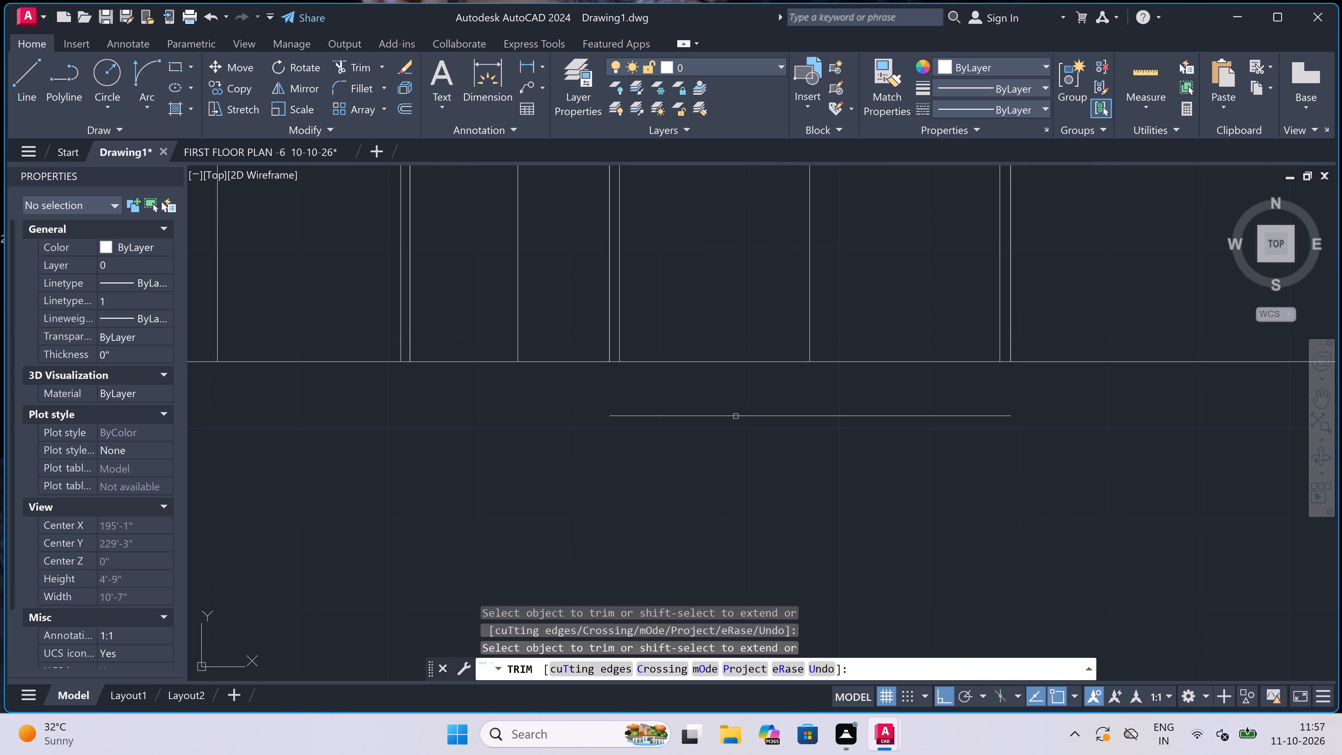
left_click(720, 437)
left_click(723, 406)
Trim away the leftover bottom lines of the two right third-floor doors in the band below that storey.
scroll(604, 402, "down", 4)
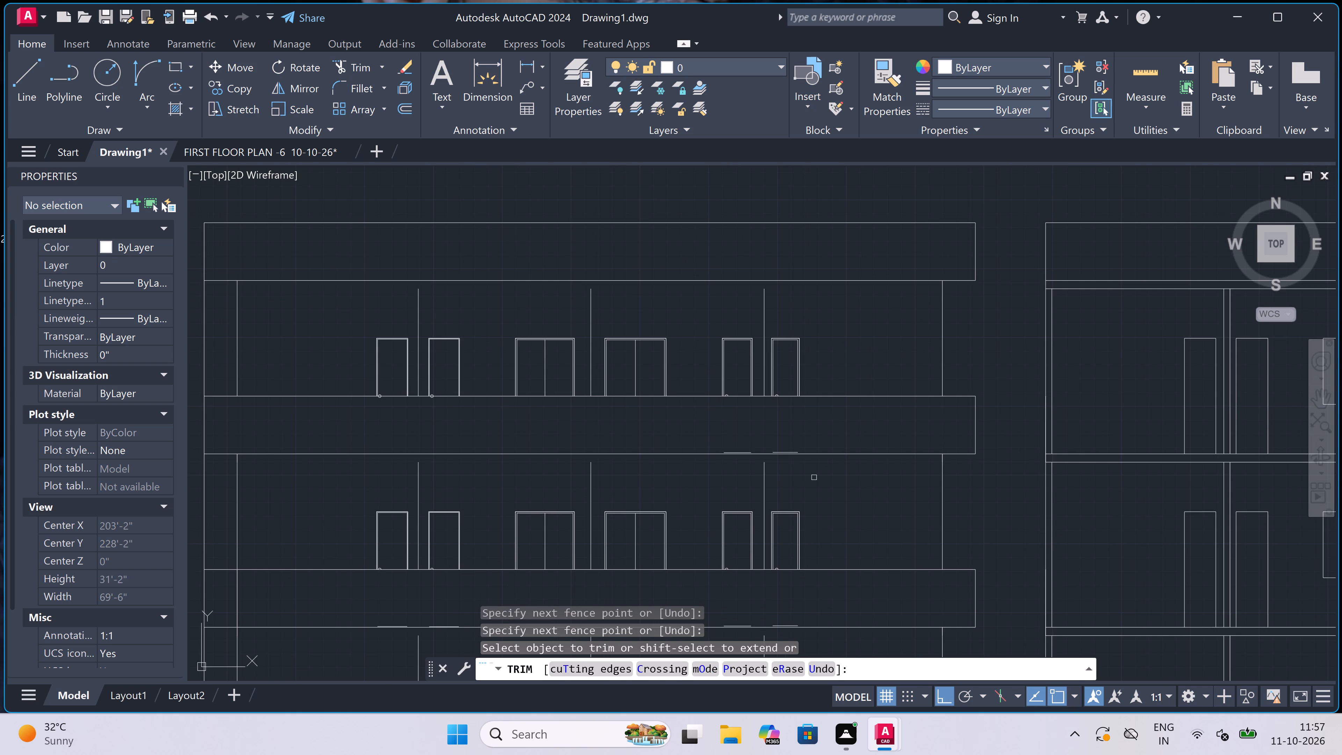
scroll(775, 458, "up", 3)
scroll(796, 429, "up", 3)
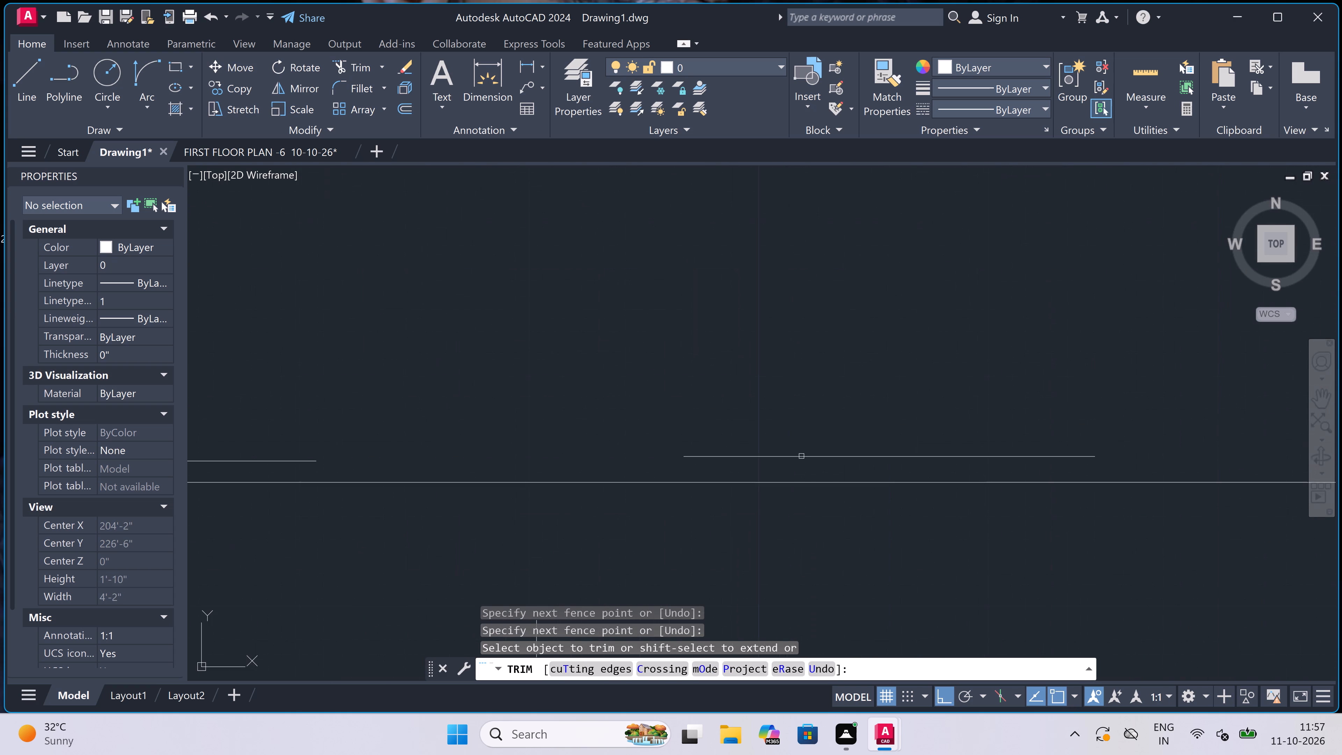
left_click(802, 461)
left_click(803, 434)
scroll(802, 434, "down", 4)
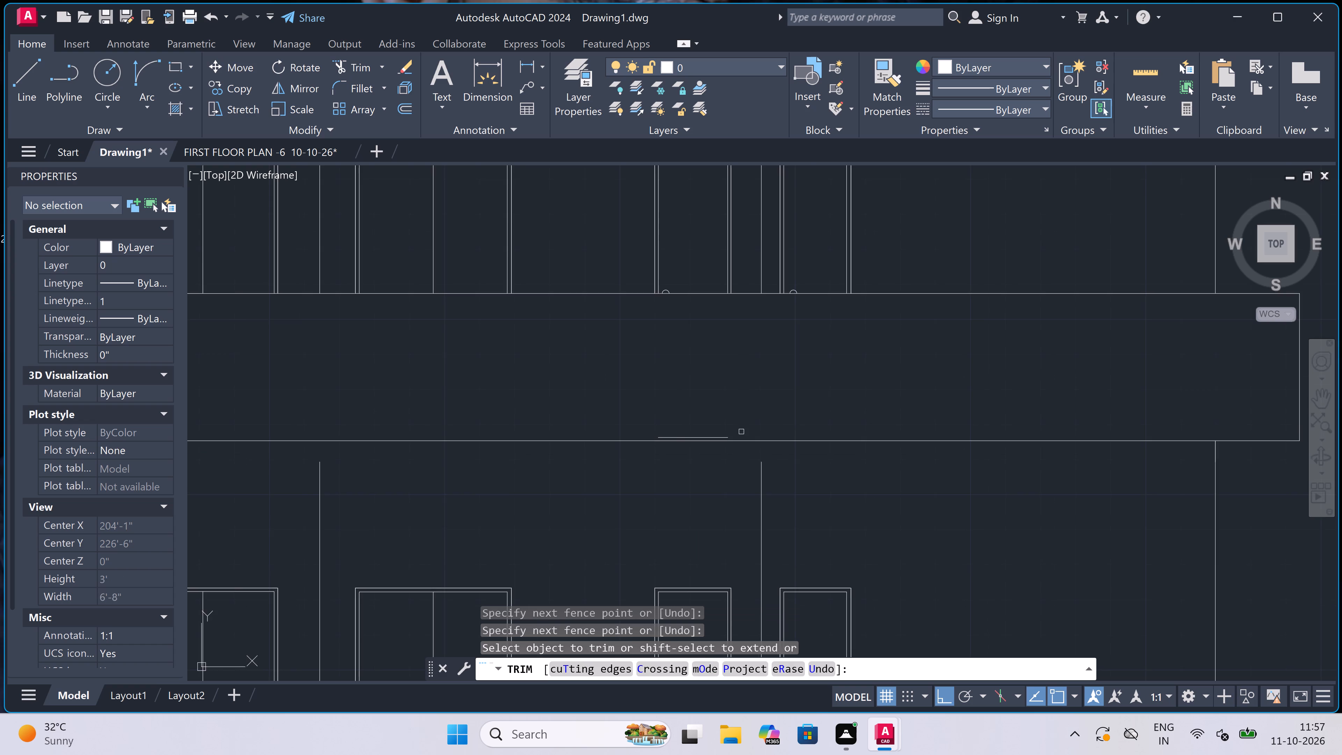
scroll(679, 433, "up", 4)
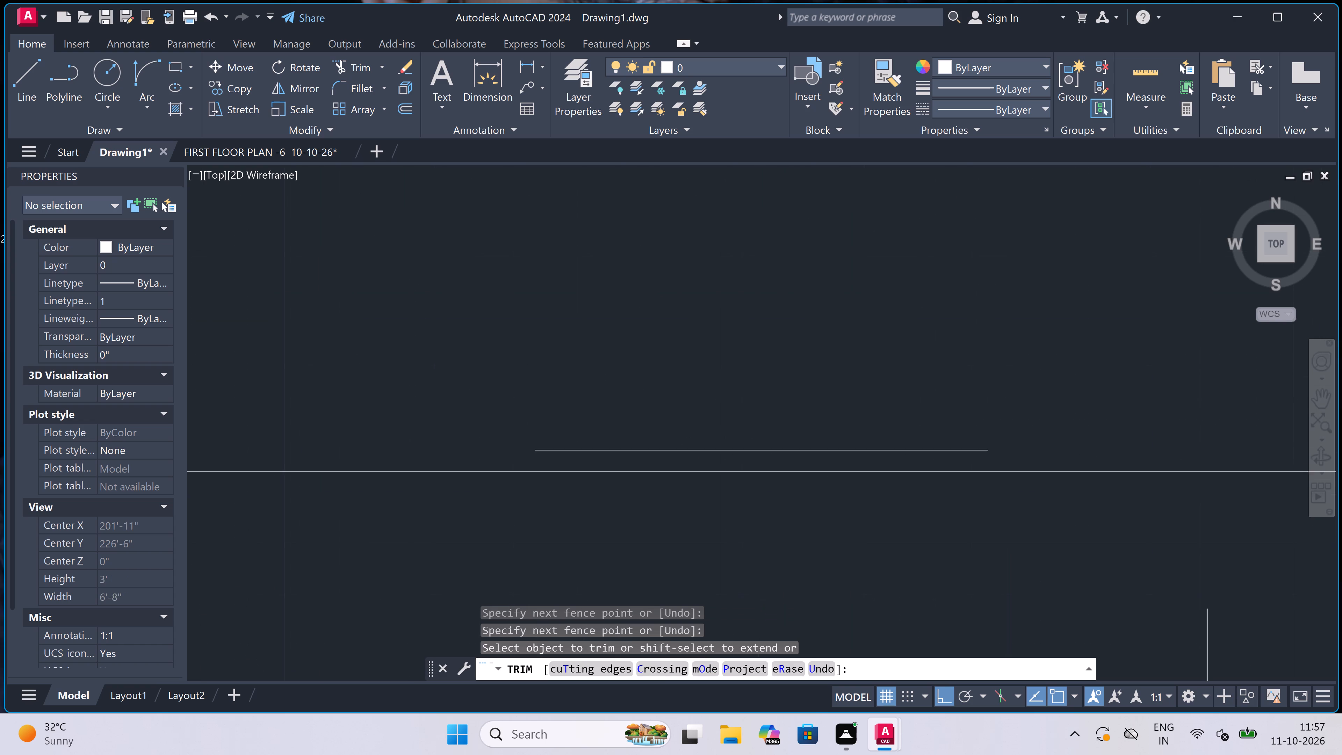
scroll(685, 458, "up", 2)
left_click_drag(685, 458, 687, 453)
left_click(687, 348)
Trim away the leftover bottom lines of the two right second-floor doors in the band below that storey.
scroll(687, 348, "down", 9)
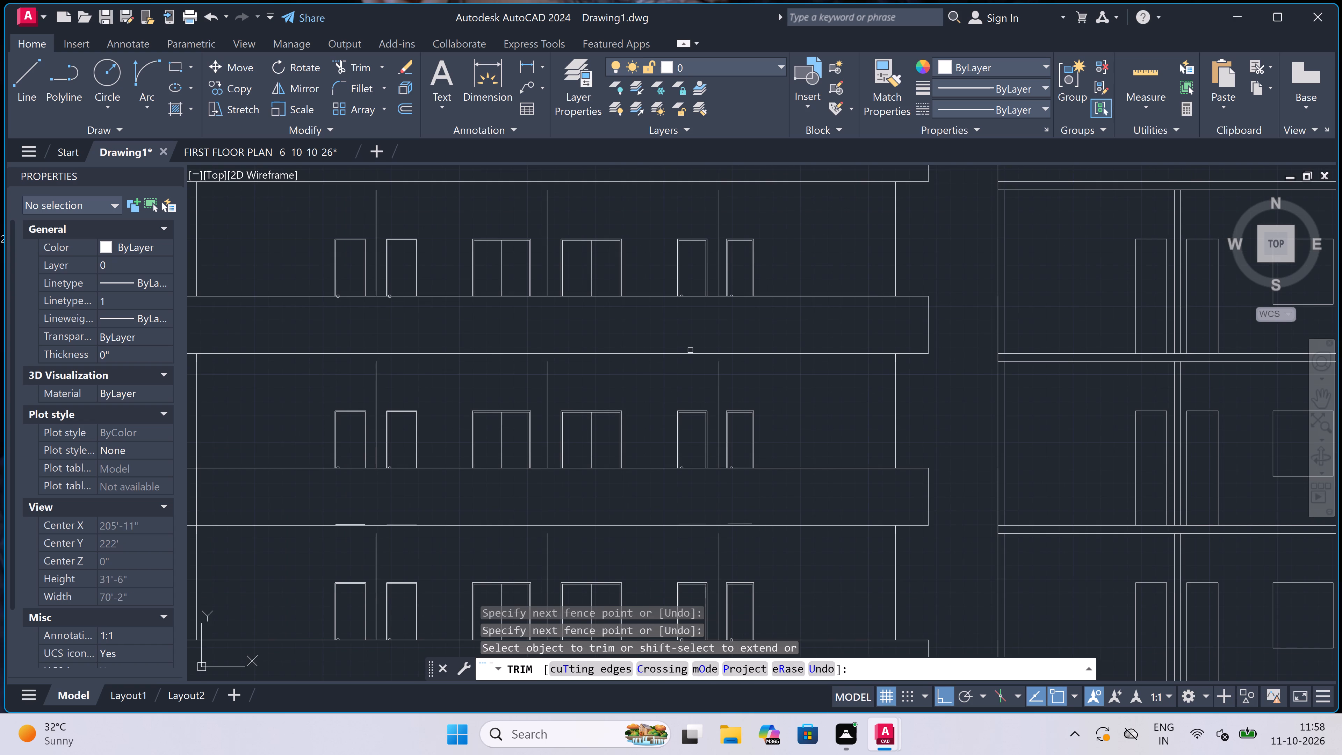
scroll(690, 351, "down", 3)
scroll(684, 403, "up", 4)
scroll(688, 399, "down", 1)
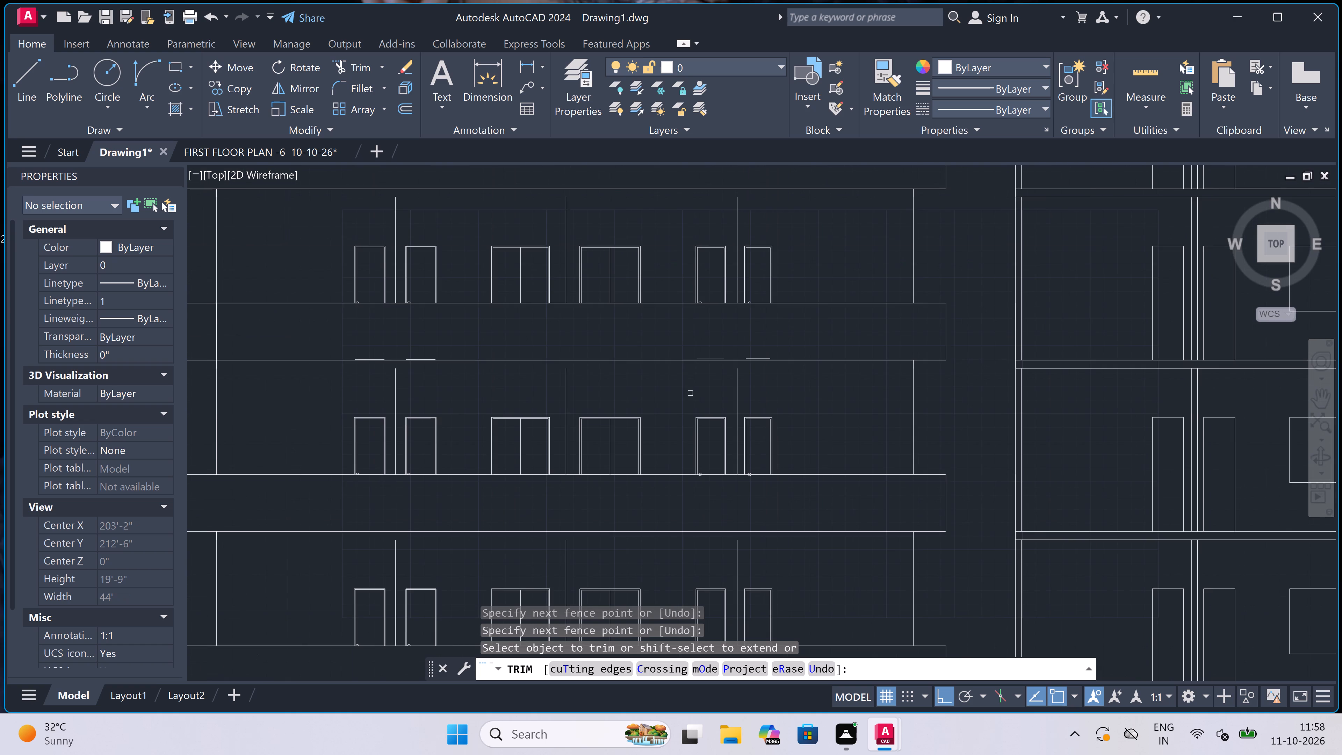
scroll(699, 367, "up", 4)
scroll(758, 306, "up", 3)
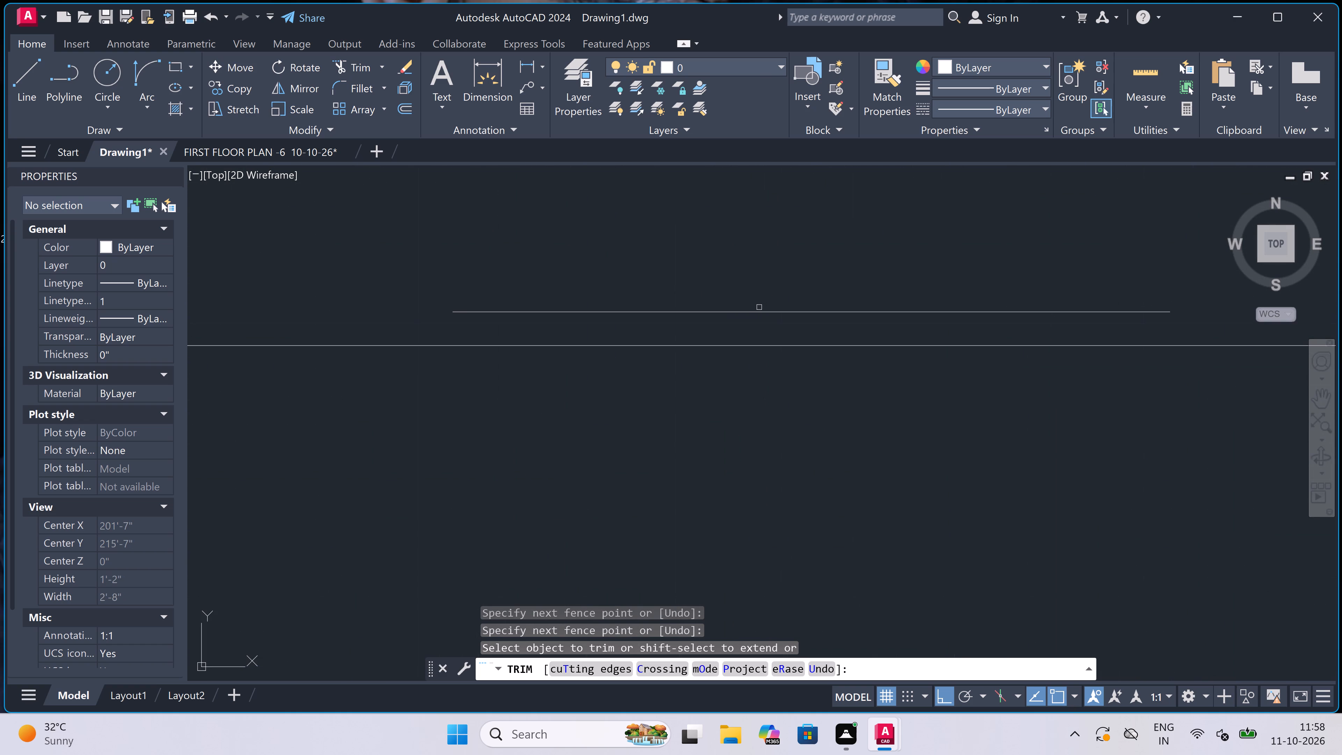
left_click(738, 319)
left_click(738, 298)
scroll(672, 319, "down", 4)
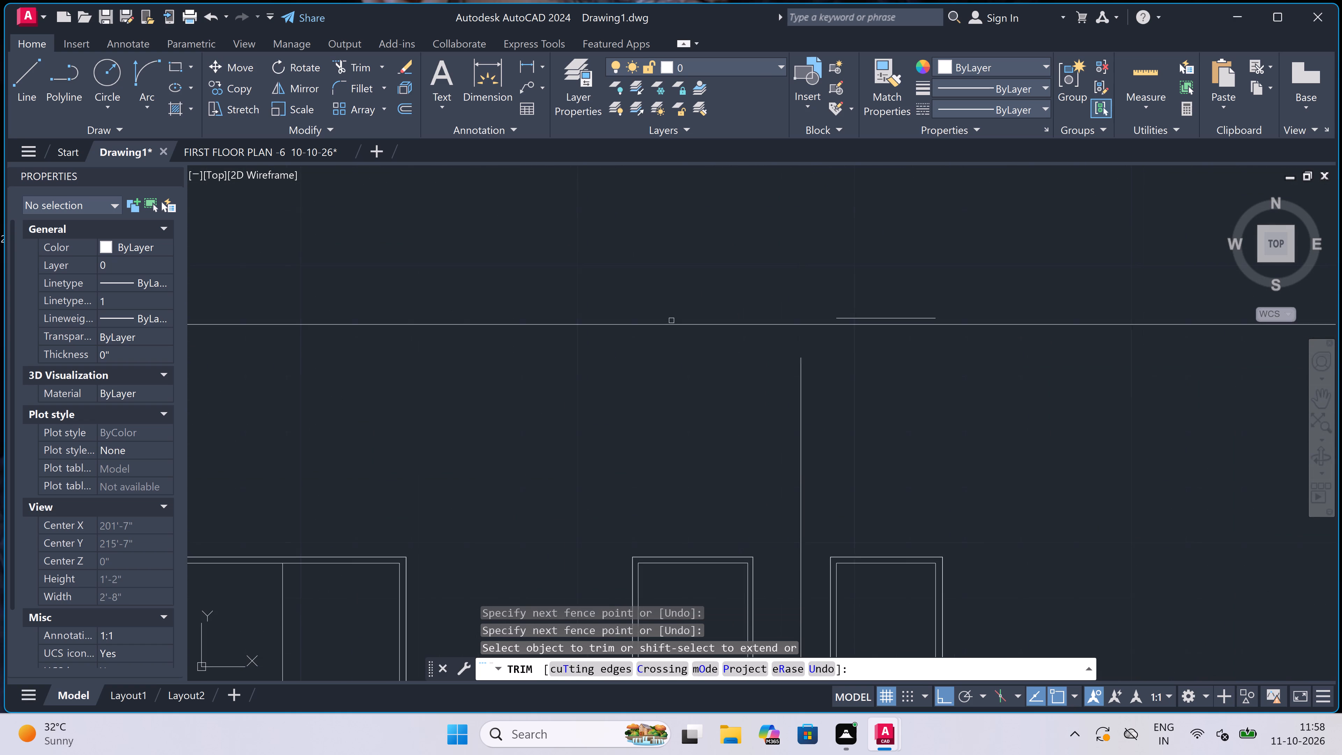
scroll(671, 321, "down", 1)
scroll(777, 288, "up", 4)
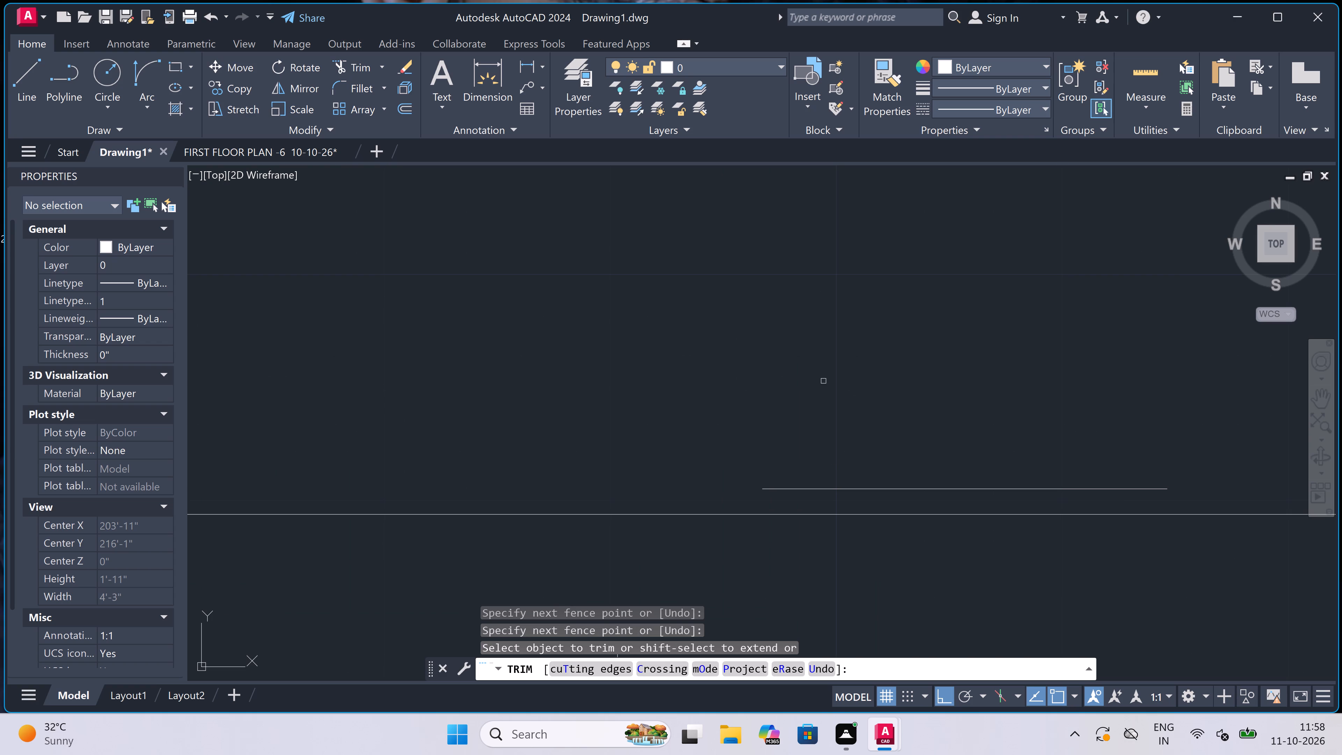
left_click(844, 498)
left_click(845, 437)
Trim away the leftover bottom lines of the two left second-floor doors in the same band and end the Trim command.
scroll(816, 449, "down", 10)
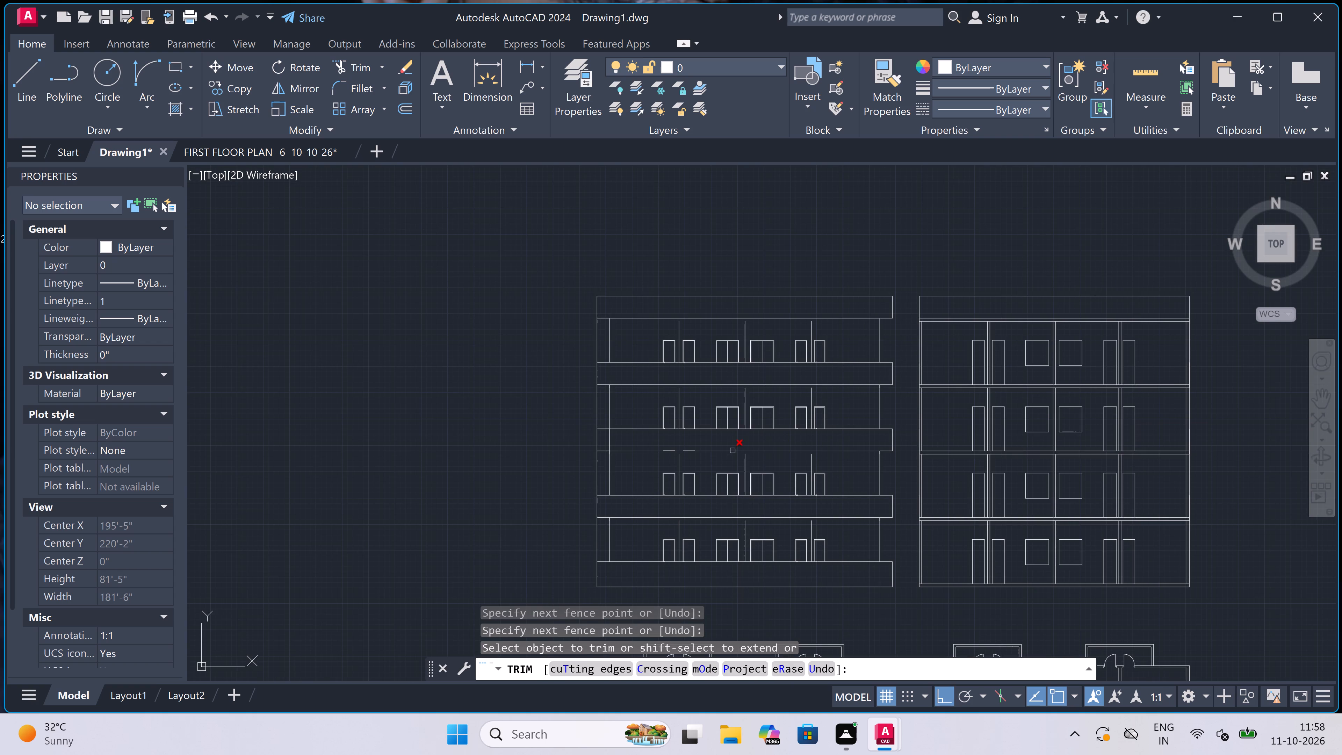
scroll(712, 450, "up", 4)
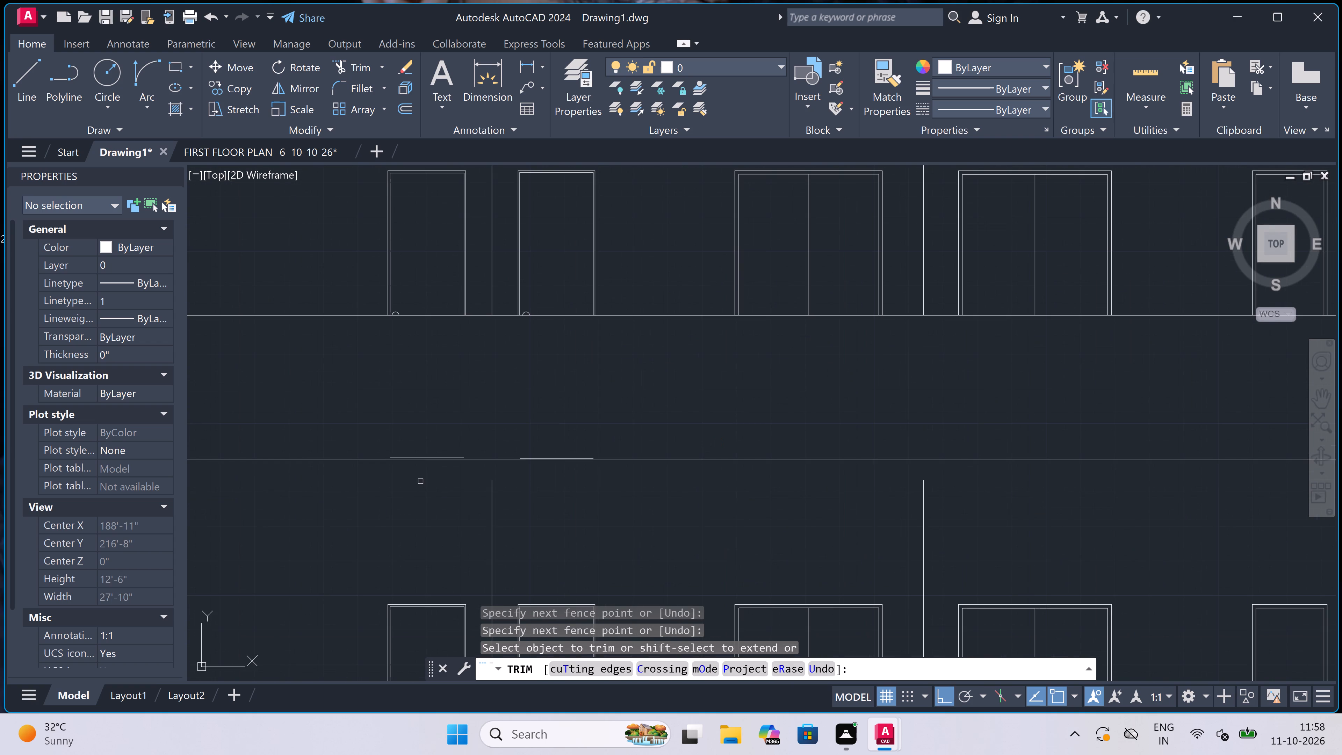
scroll(416, 452, "up", 3)
scroll(408, 483, "up", 3)
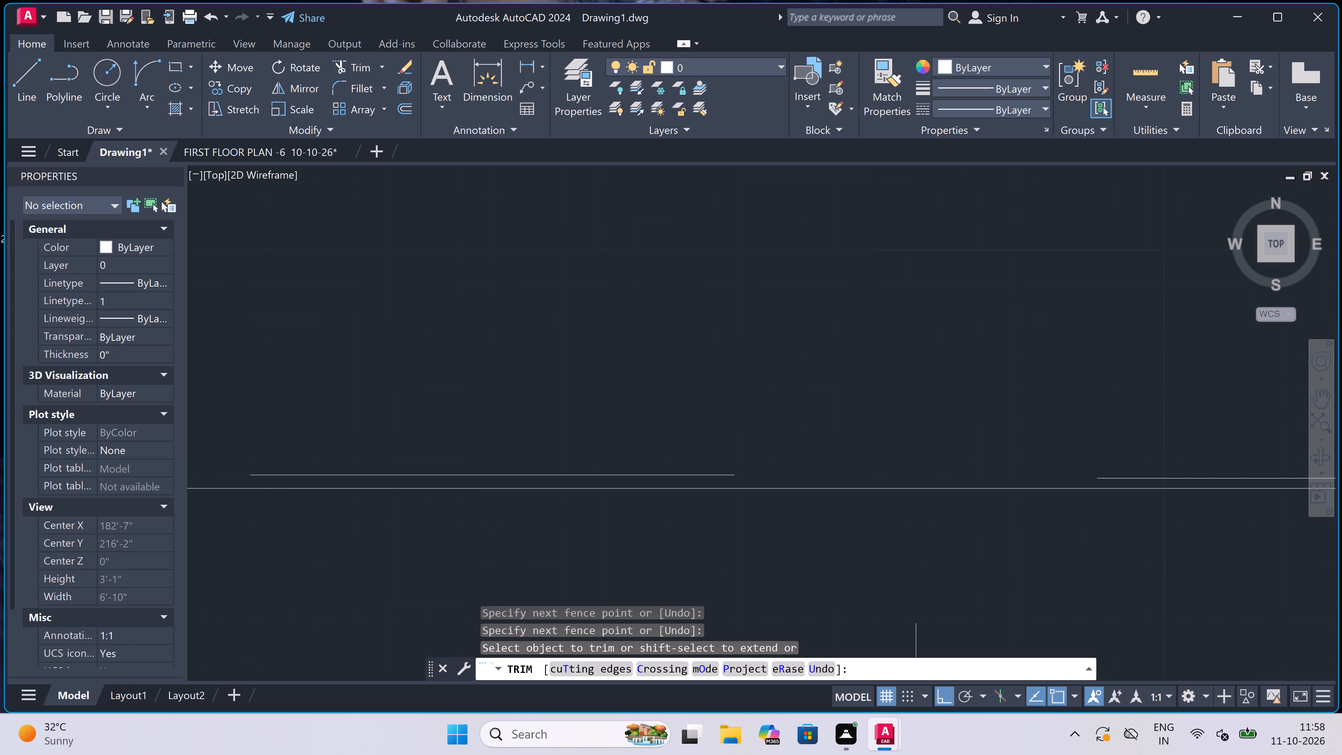
left_click(408, 483)
left_click(414, 444)
scroll(415, 445, "down", 4)
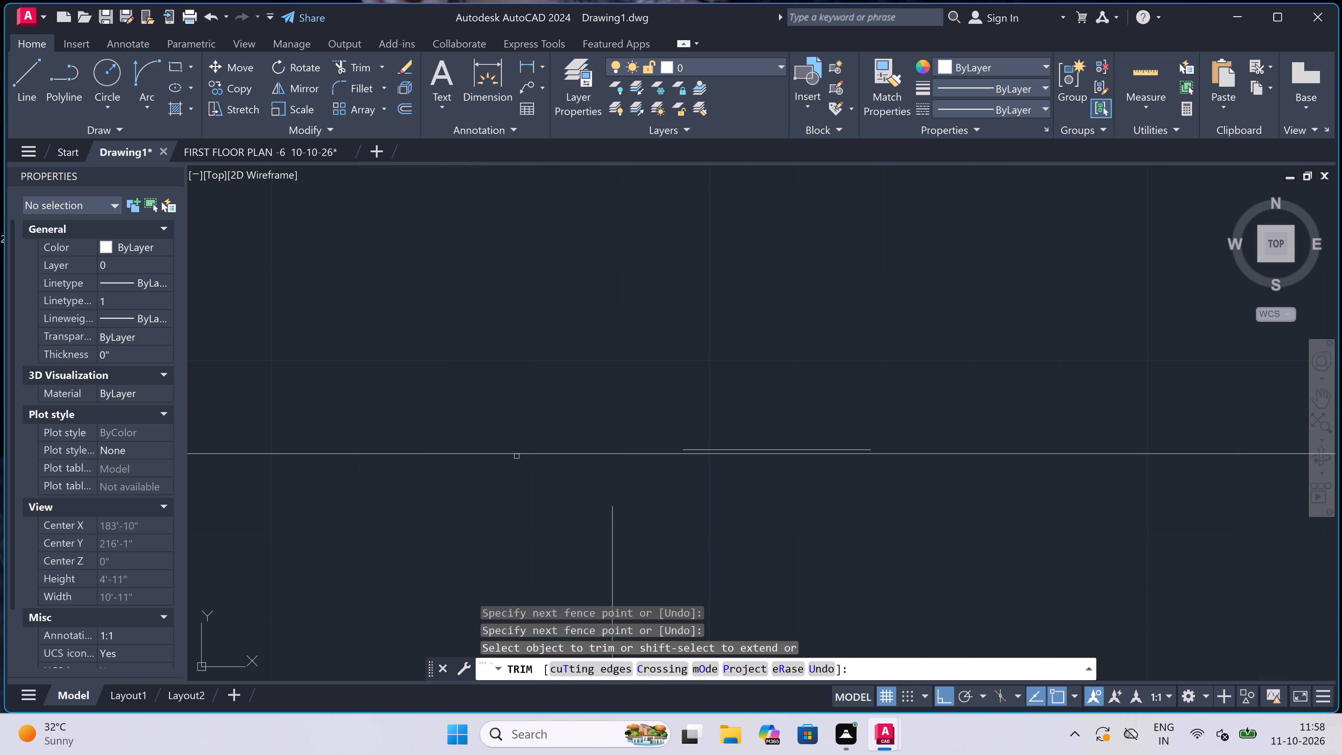
scroll(744, 440, "up", 4)
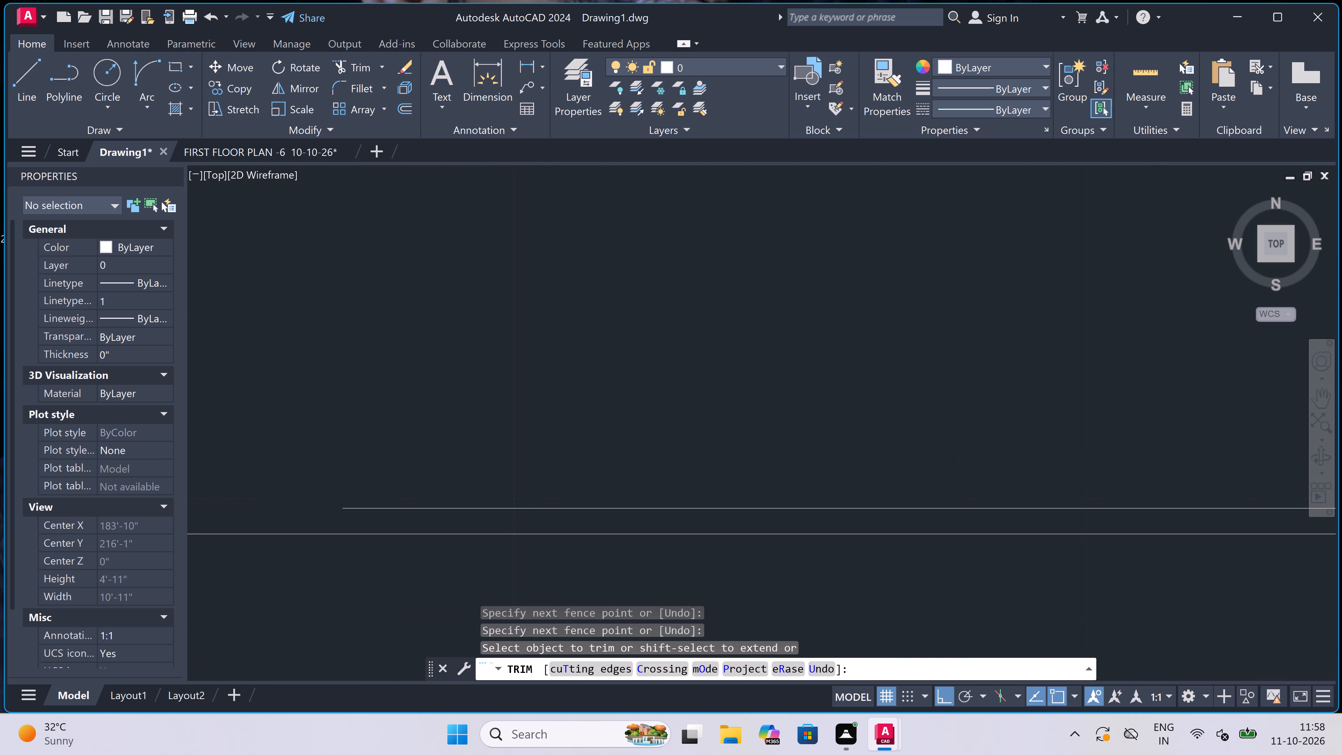
left_click(699, 507)
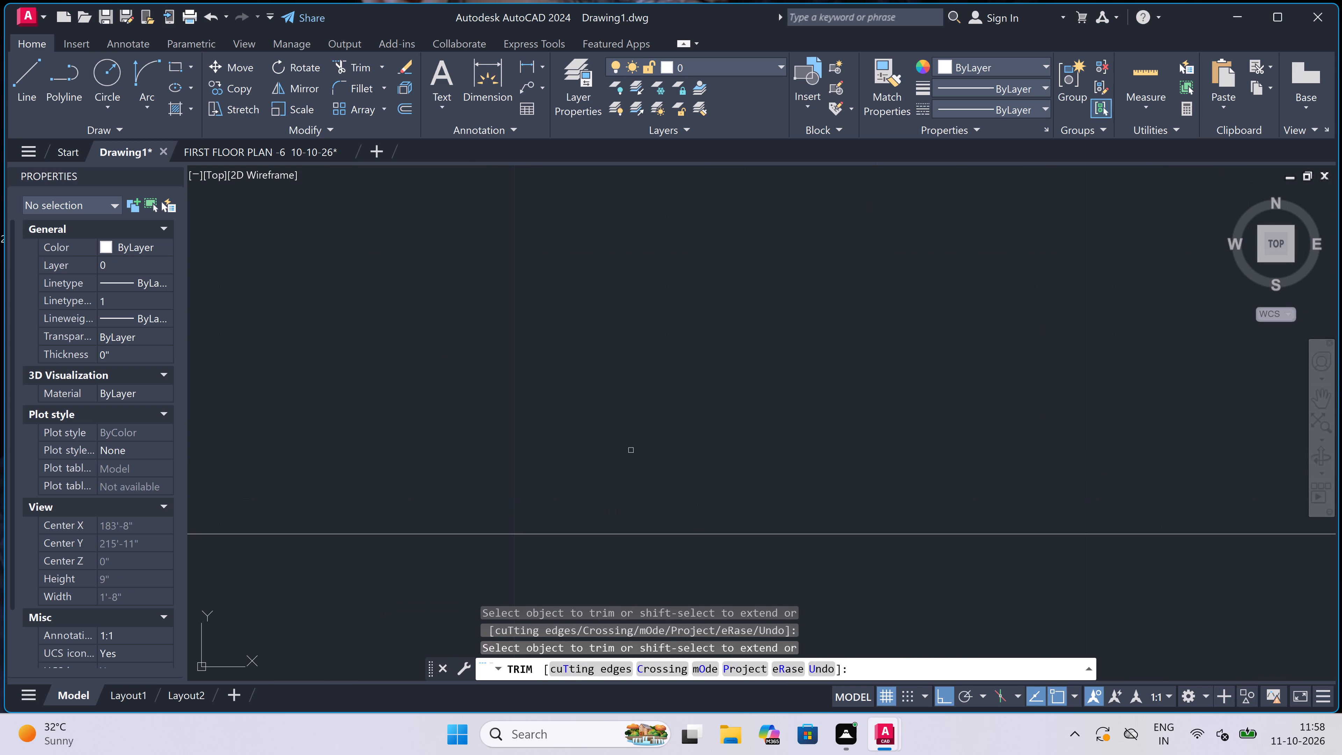
key("Escape")
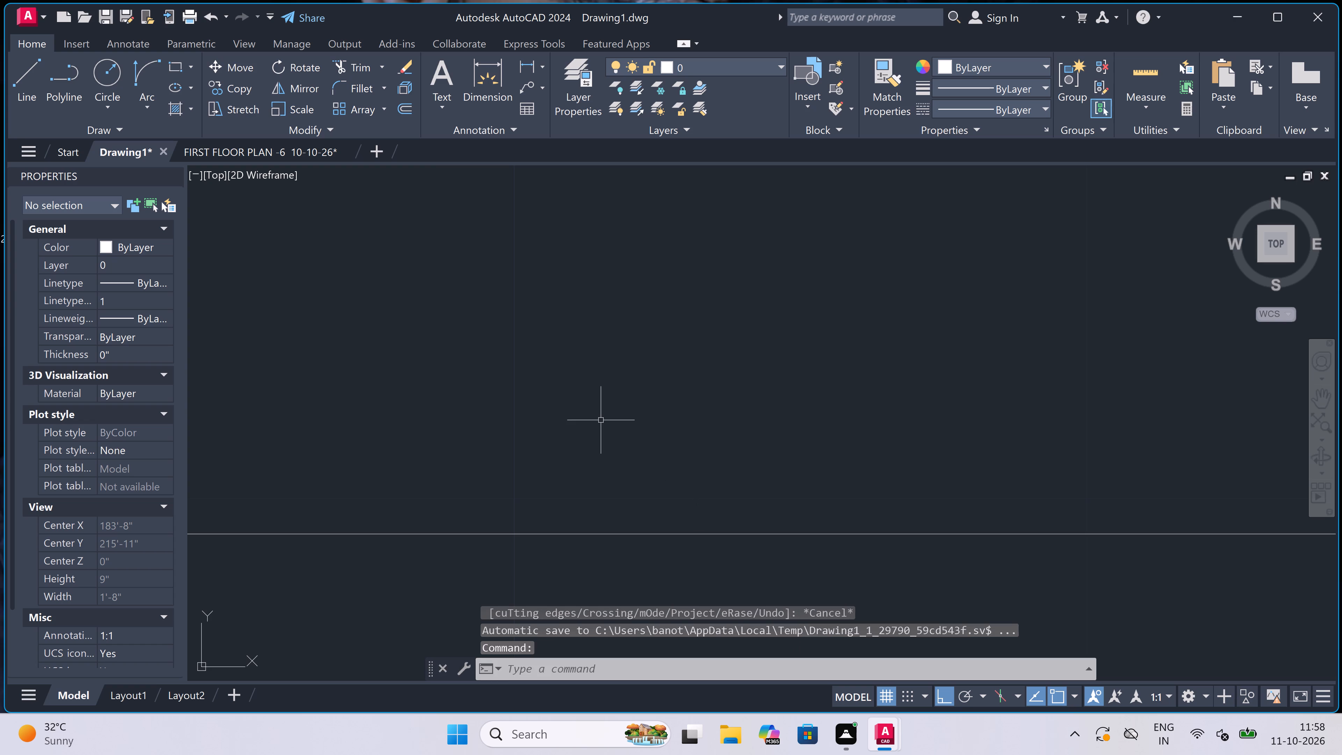
Extend the three inner vertical wall lines of the first and second floors up to the underside of the bands above them.
key("e")
type("x")
key("space")
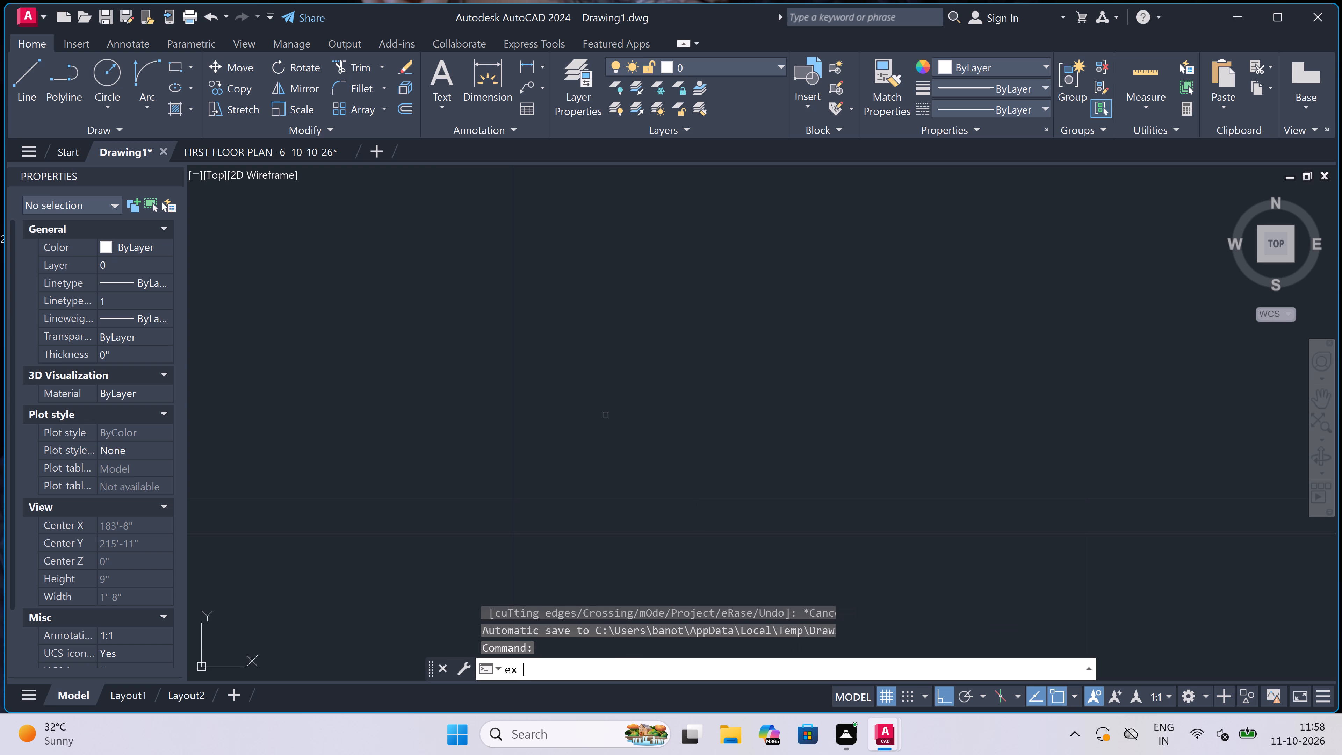
scroll(606, 415, "down", 6)
scroll(565, 464, "down", 2)
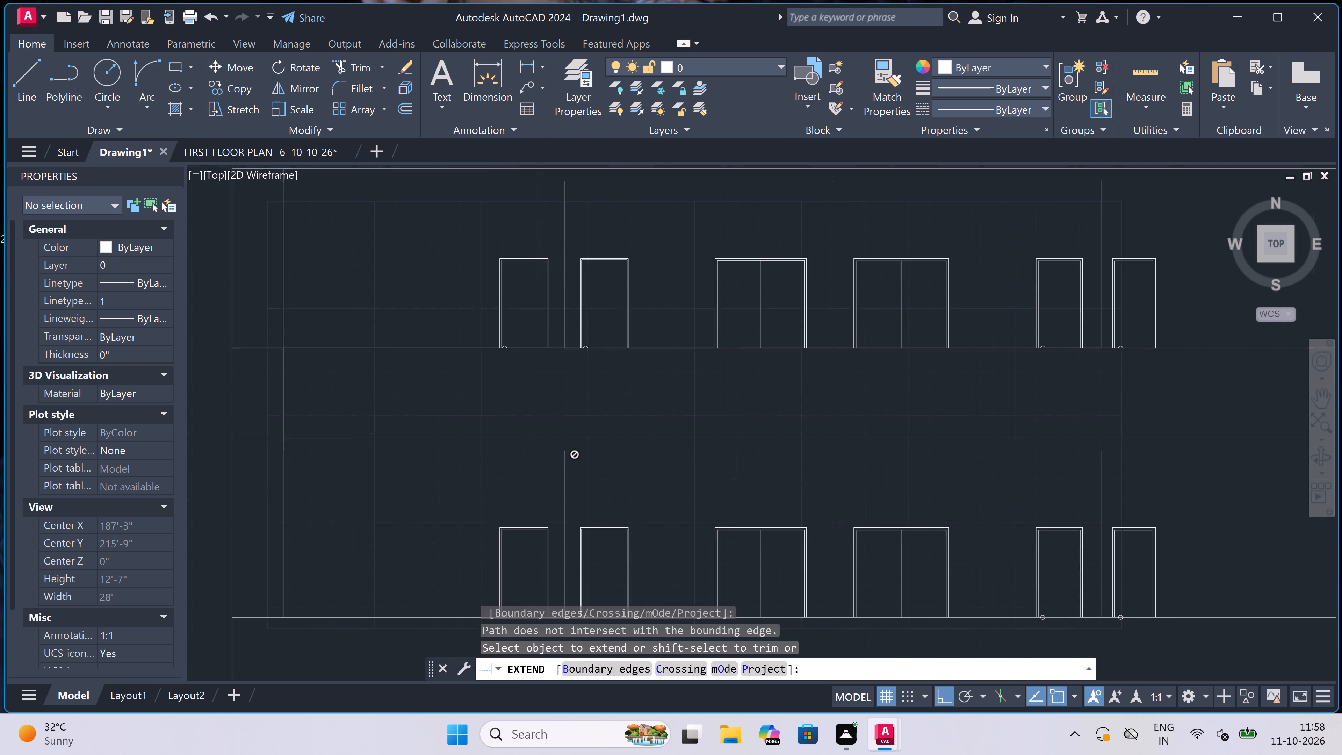
left_click(557, 466)
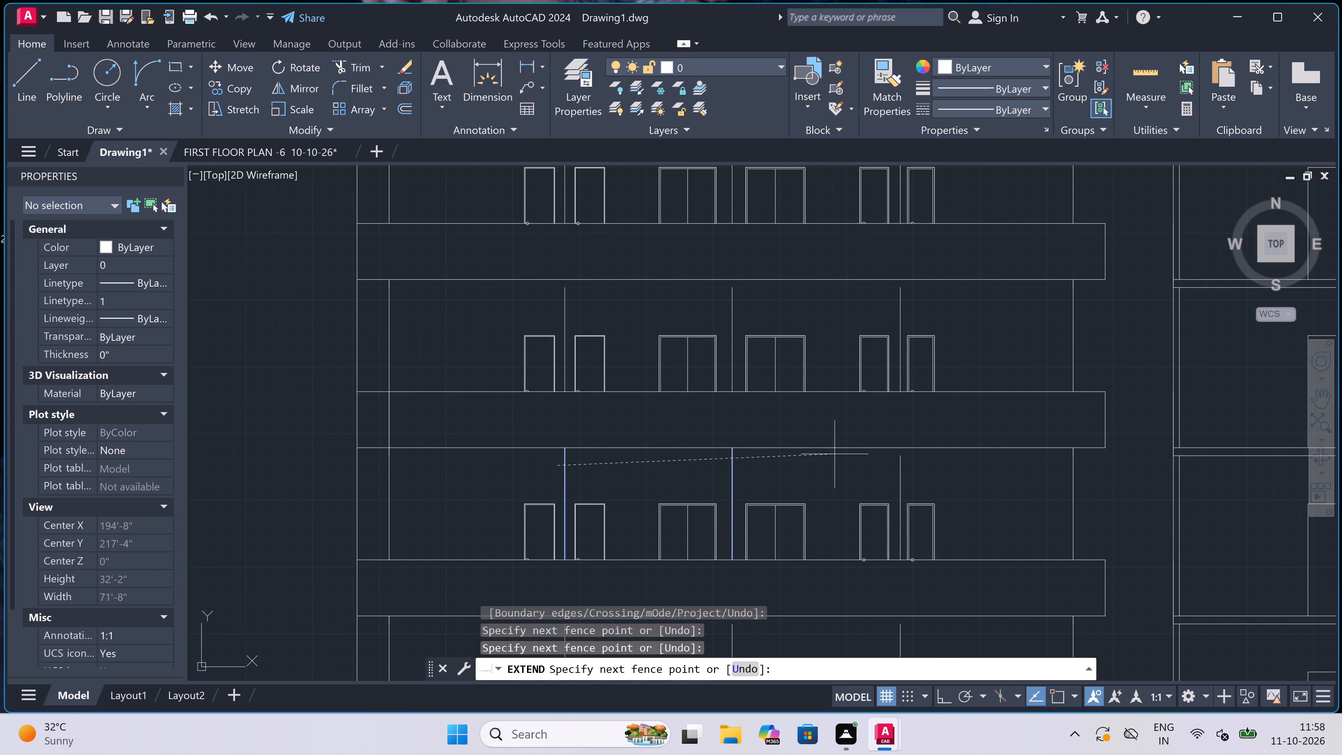
left_click(958, 459)
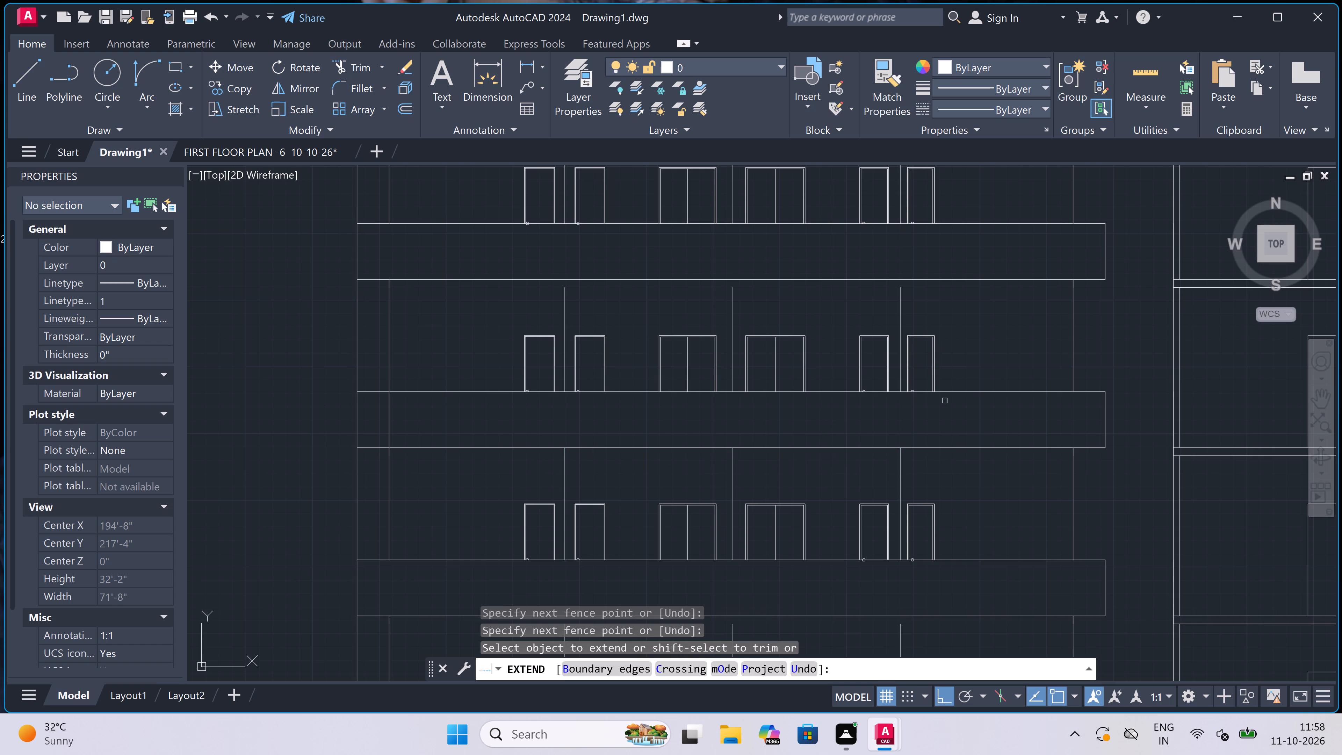
left_click(935, 301)
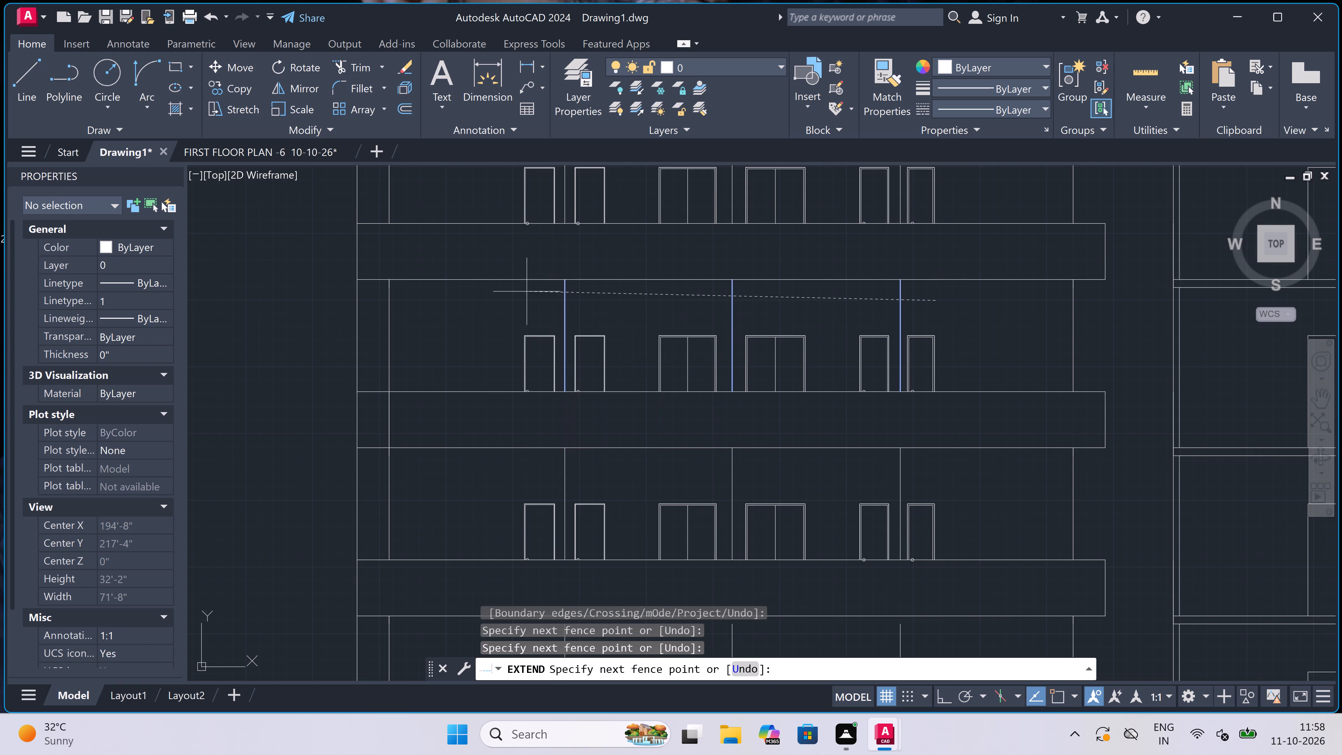
left_click(524, 306)
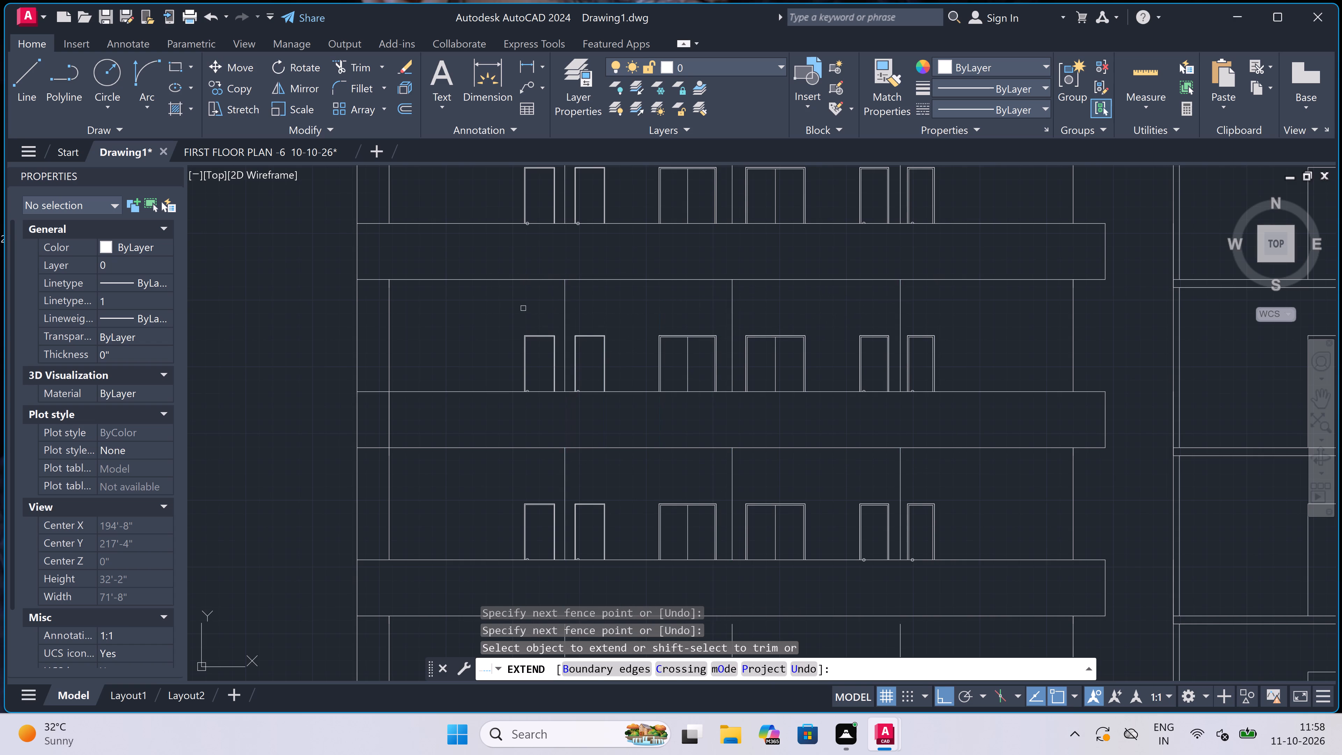
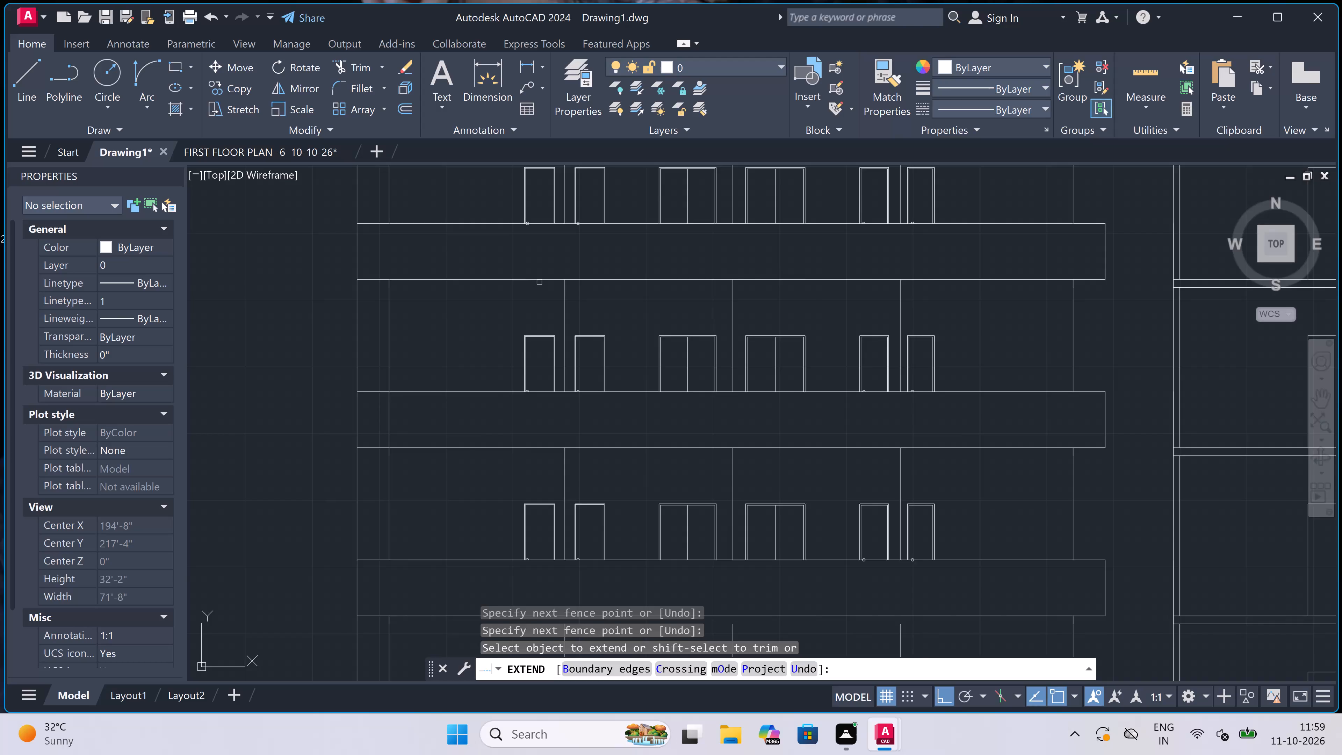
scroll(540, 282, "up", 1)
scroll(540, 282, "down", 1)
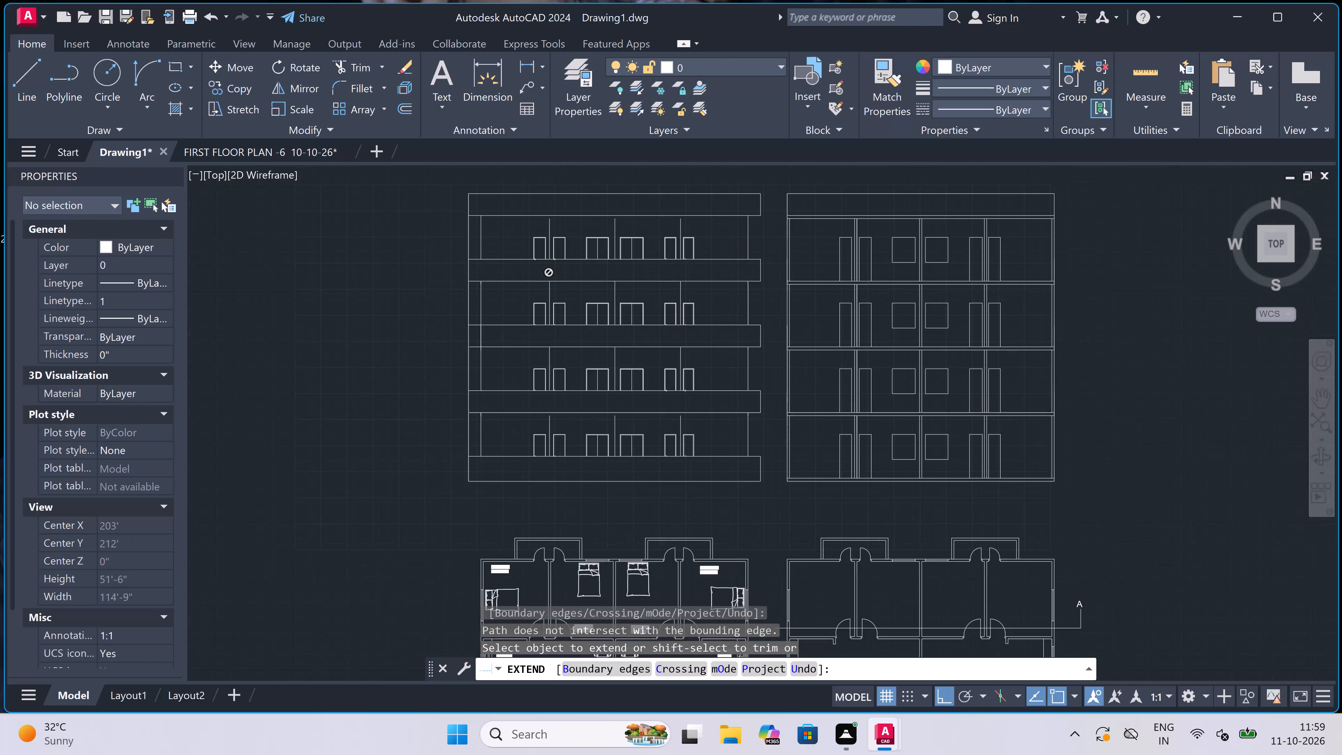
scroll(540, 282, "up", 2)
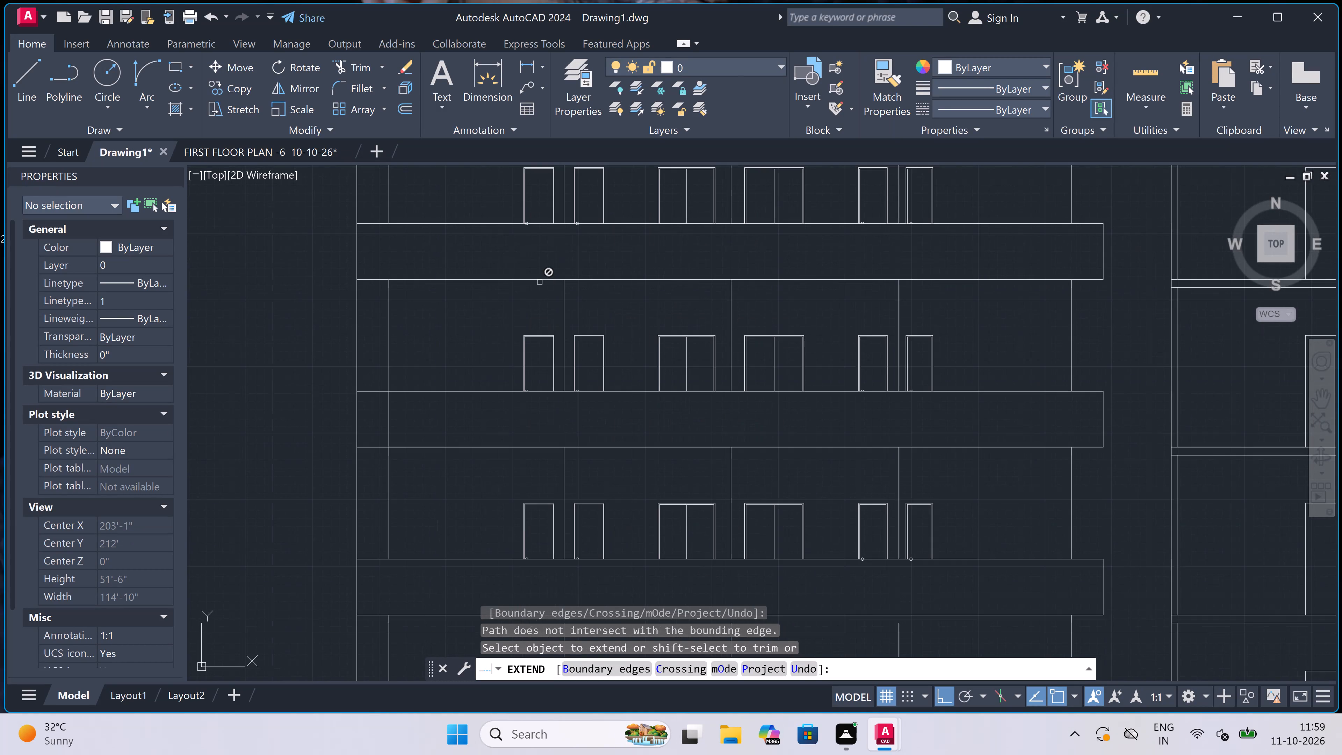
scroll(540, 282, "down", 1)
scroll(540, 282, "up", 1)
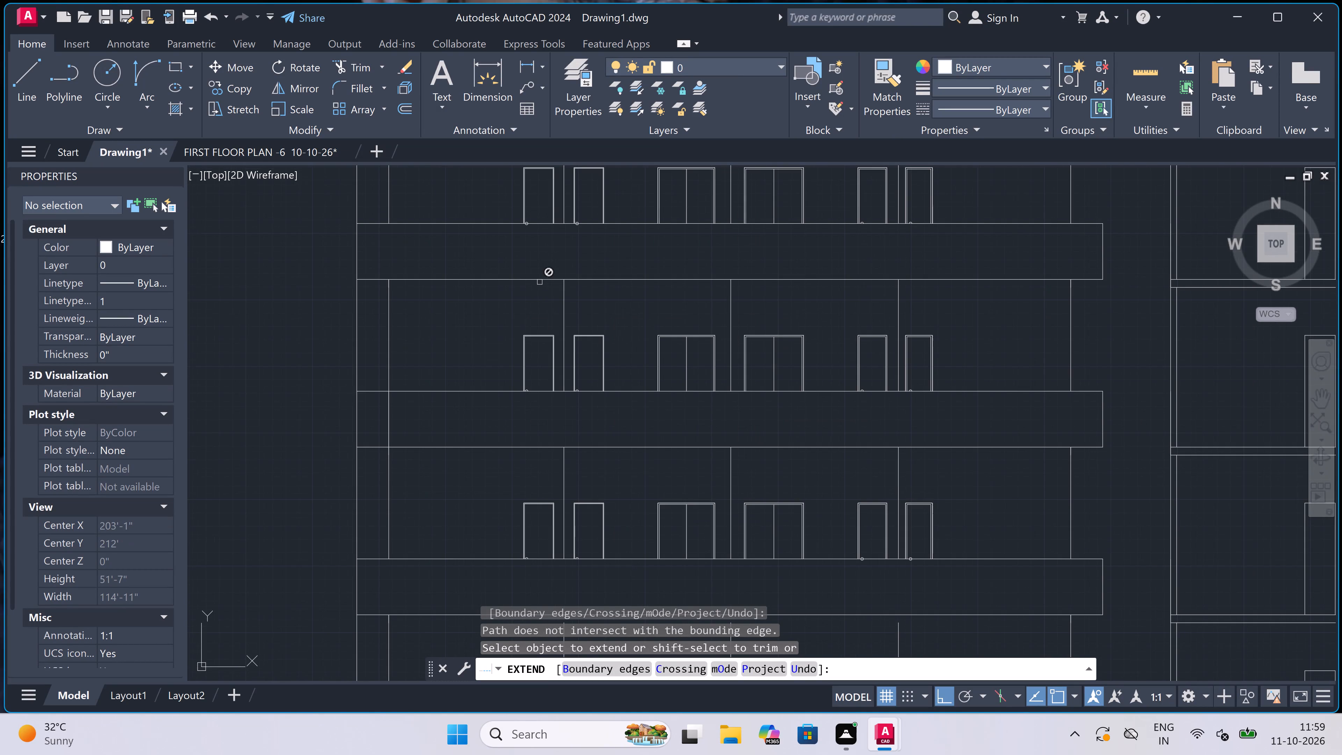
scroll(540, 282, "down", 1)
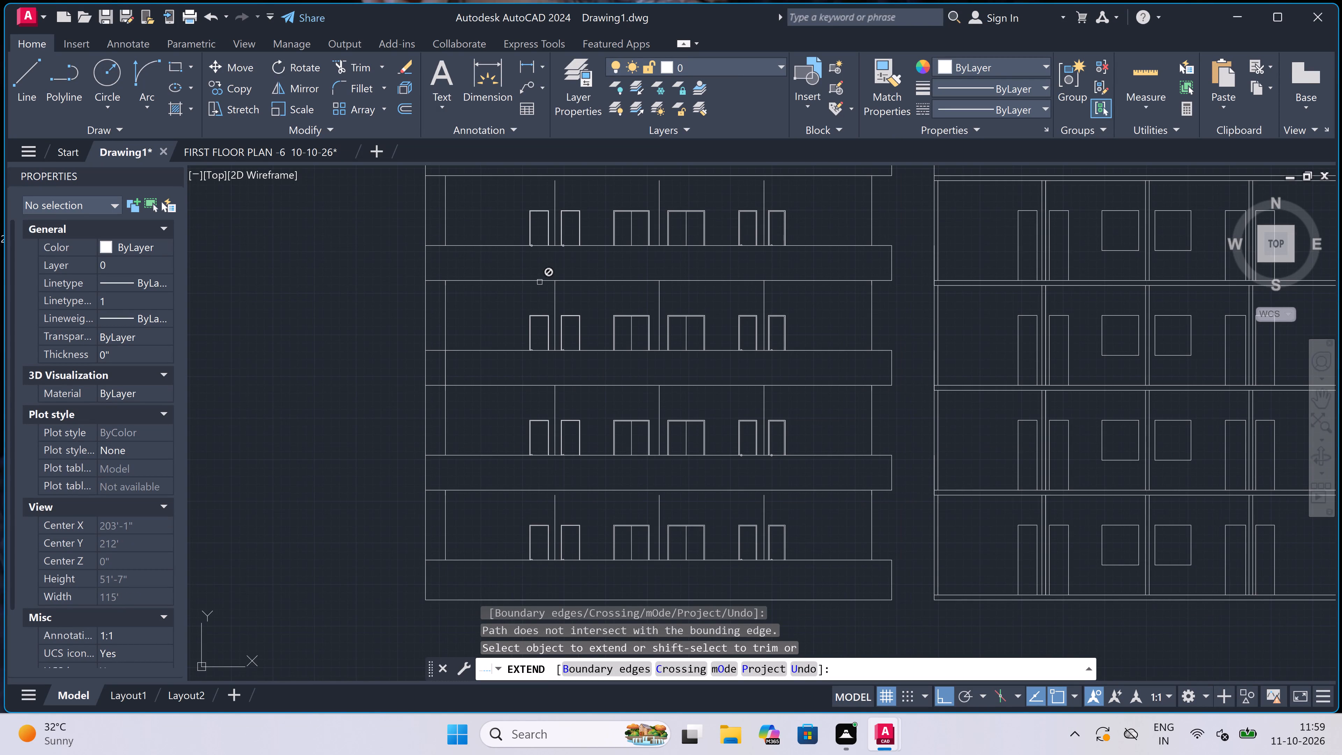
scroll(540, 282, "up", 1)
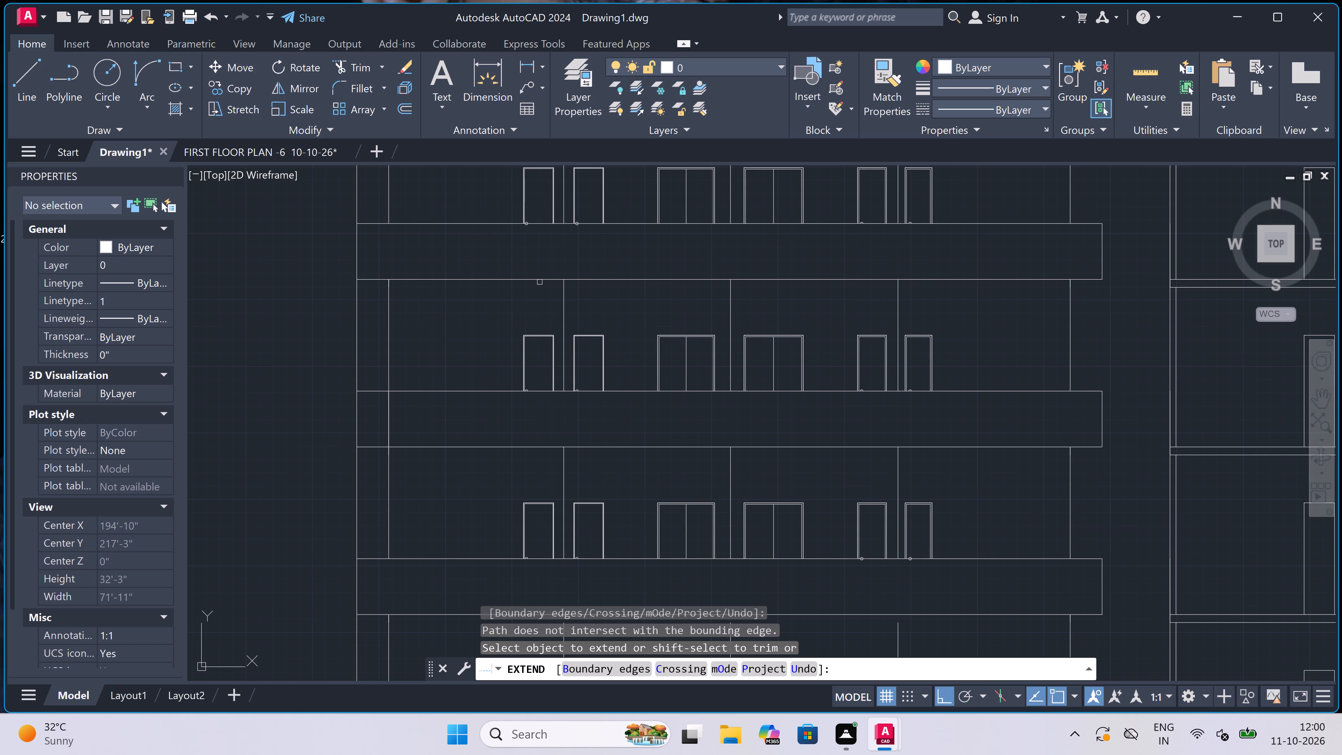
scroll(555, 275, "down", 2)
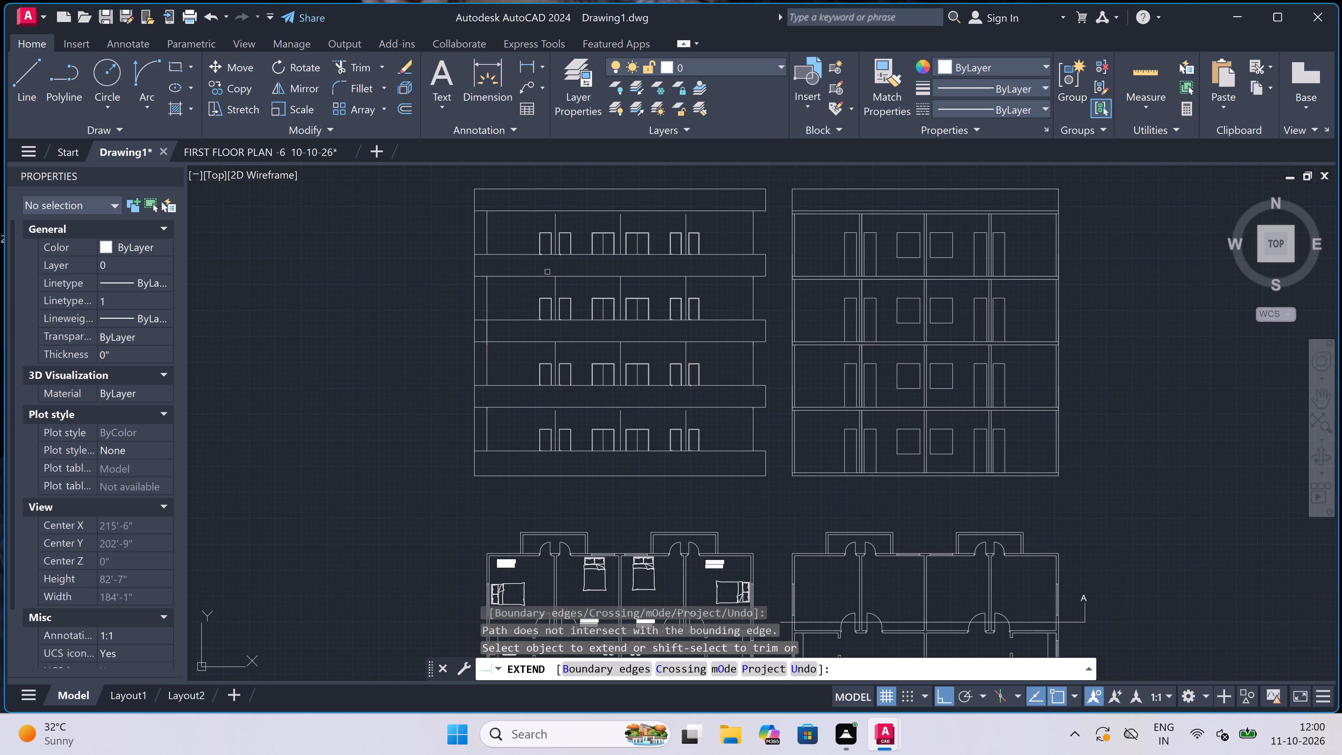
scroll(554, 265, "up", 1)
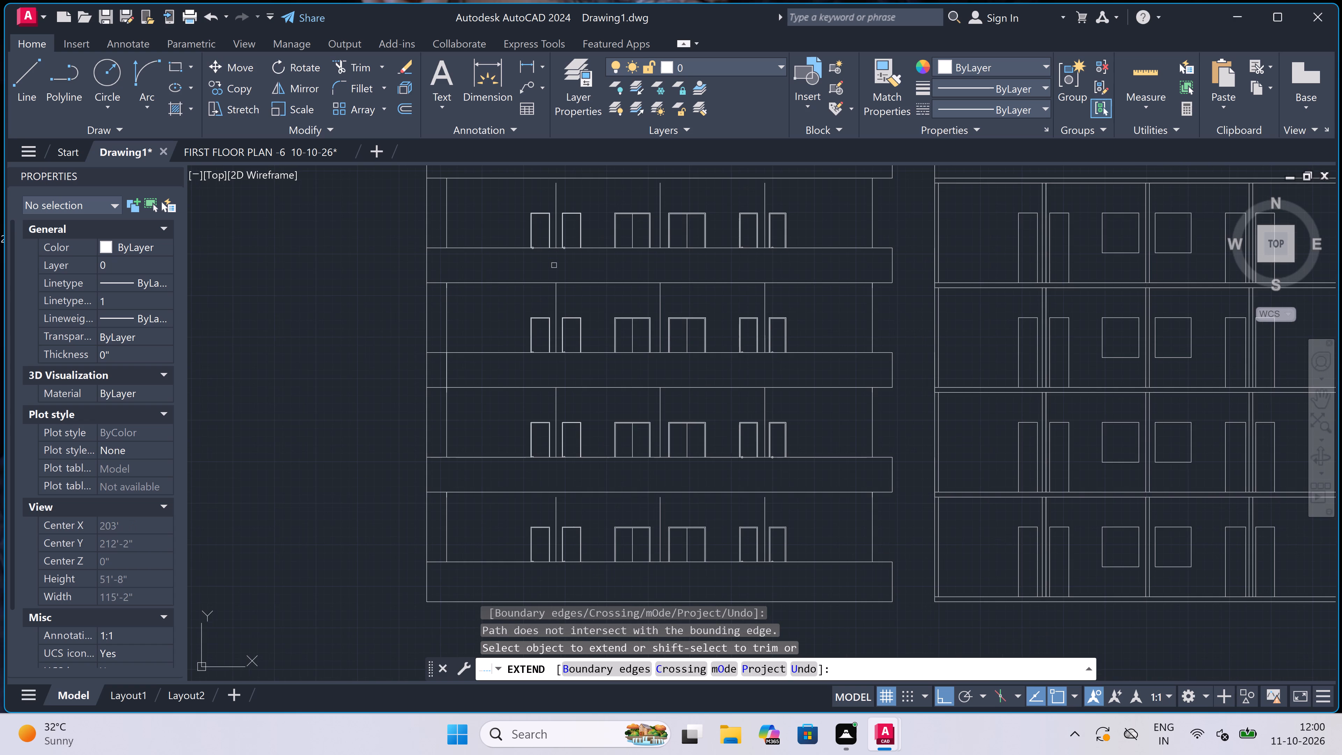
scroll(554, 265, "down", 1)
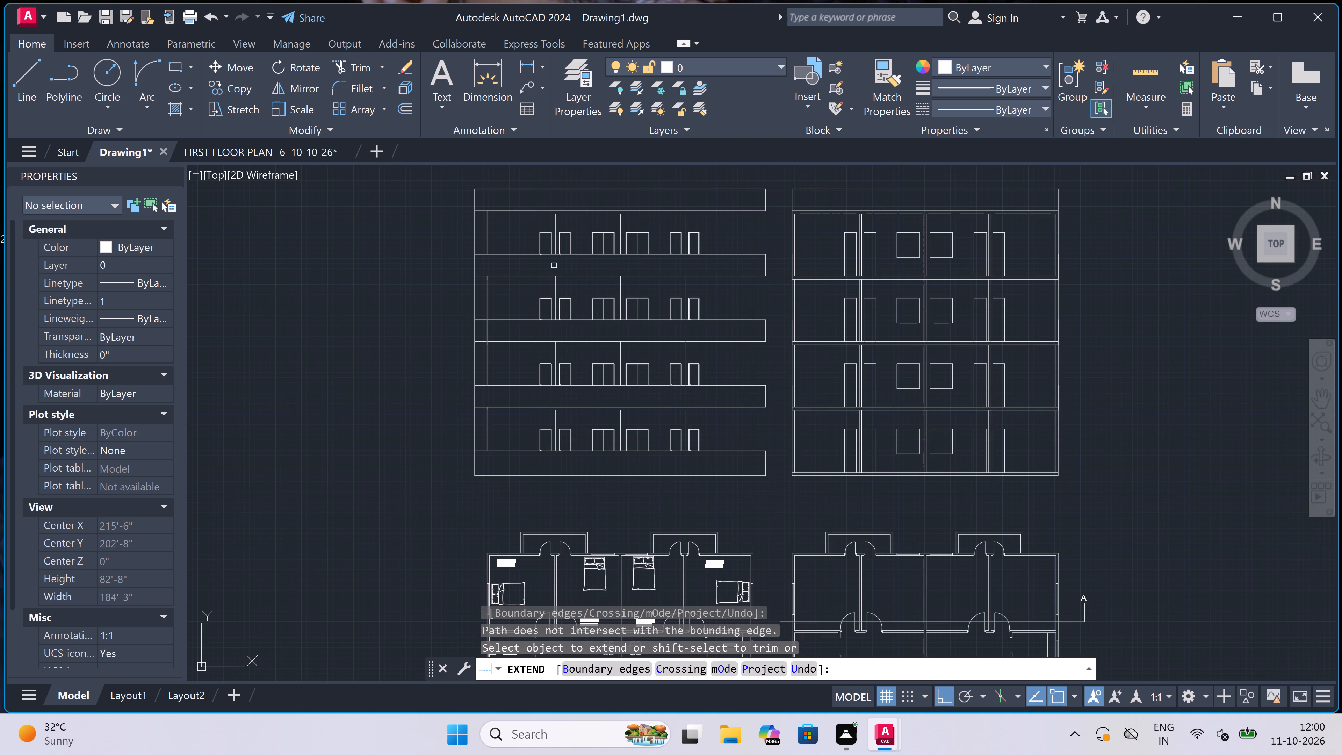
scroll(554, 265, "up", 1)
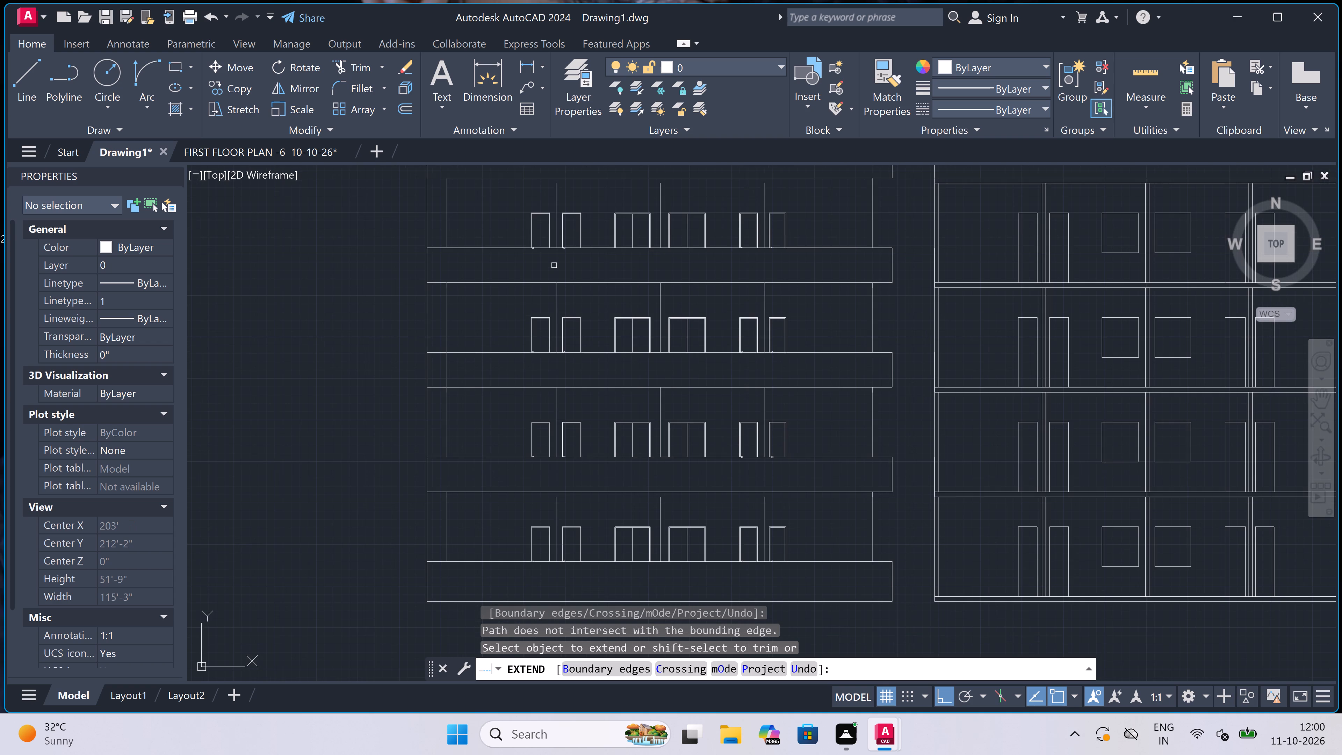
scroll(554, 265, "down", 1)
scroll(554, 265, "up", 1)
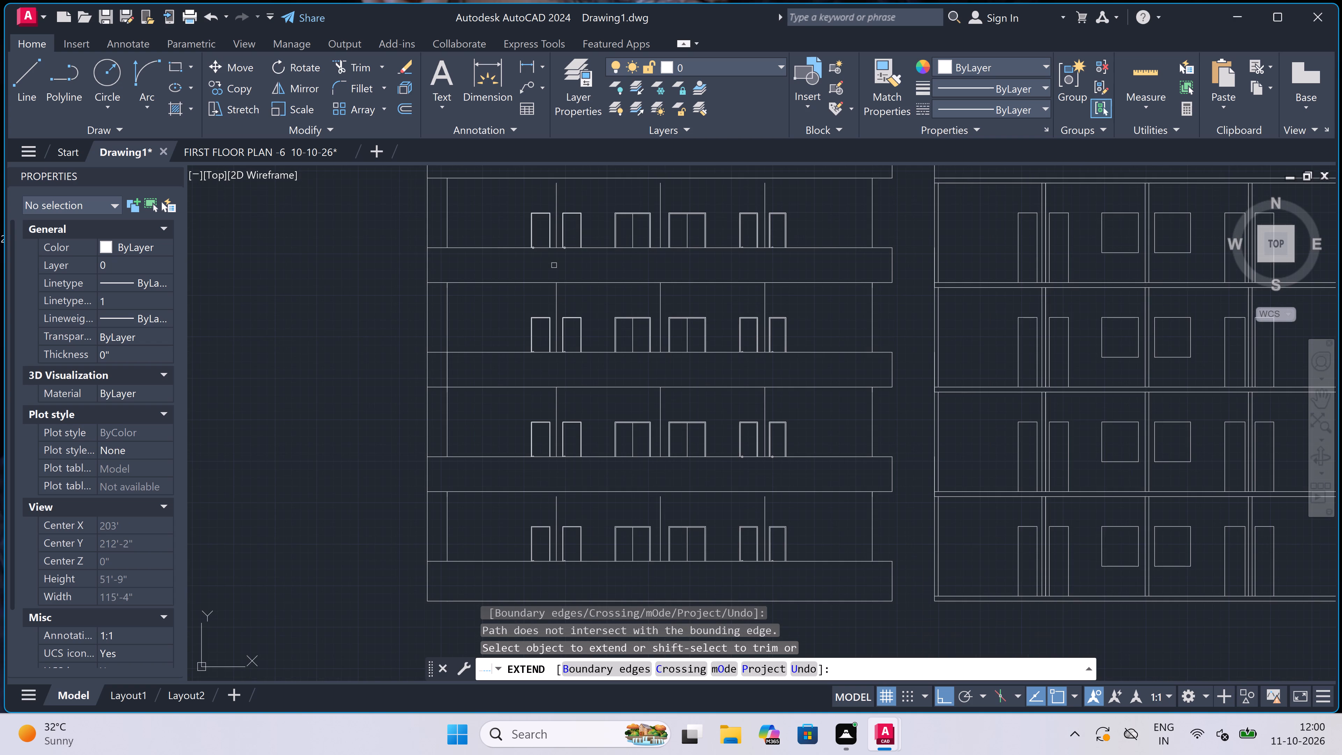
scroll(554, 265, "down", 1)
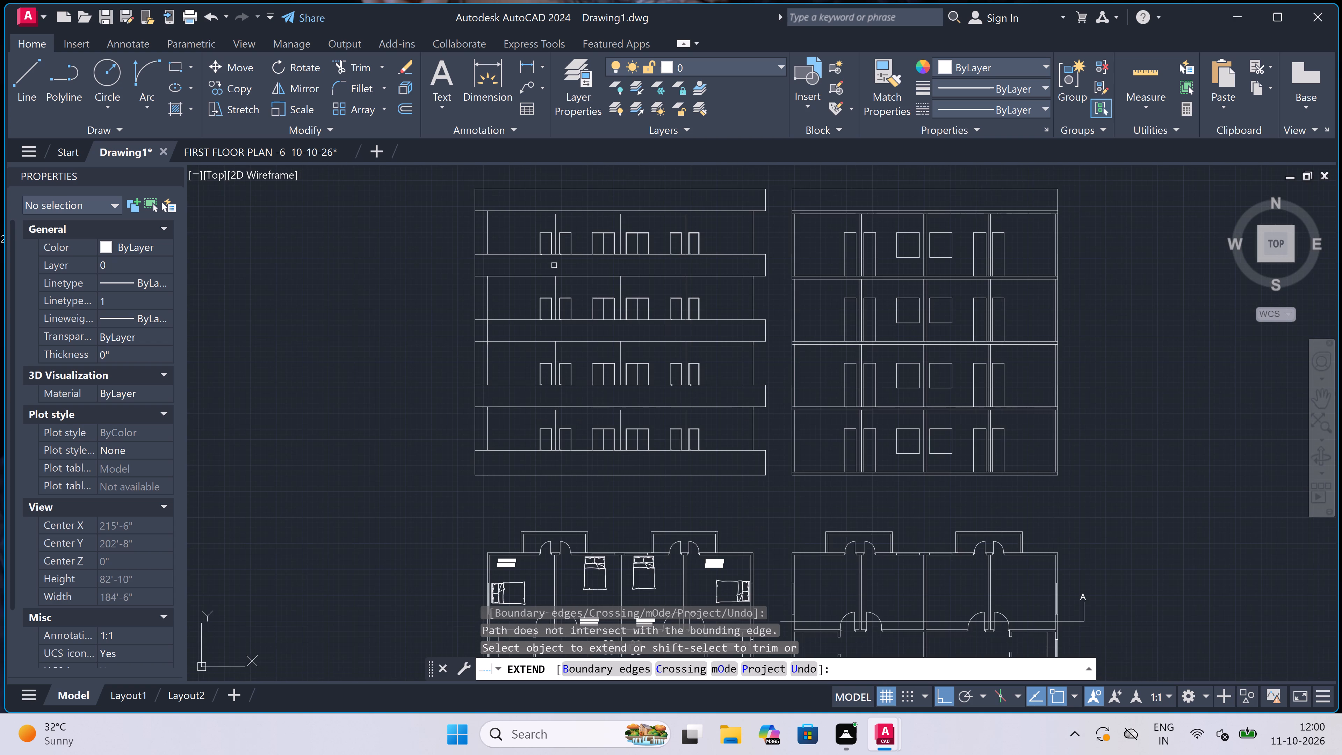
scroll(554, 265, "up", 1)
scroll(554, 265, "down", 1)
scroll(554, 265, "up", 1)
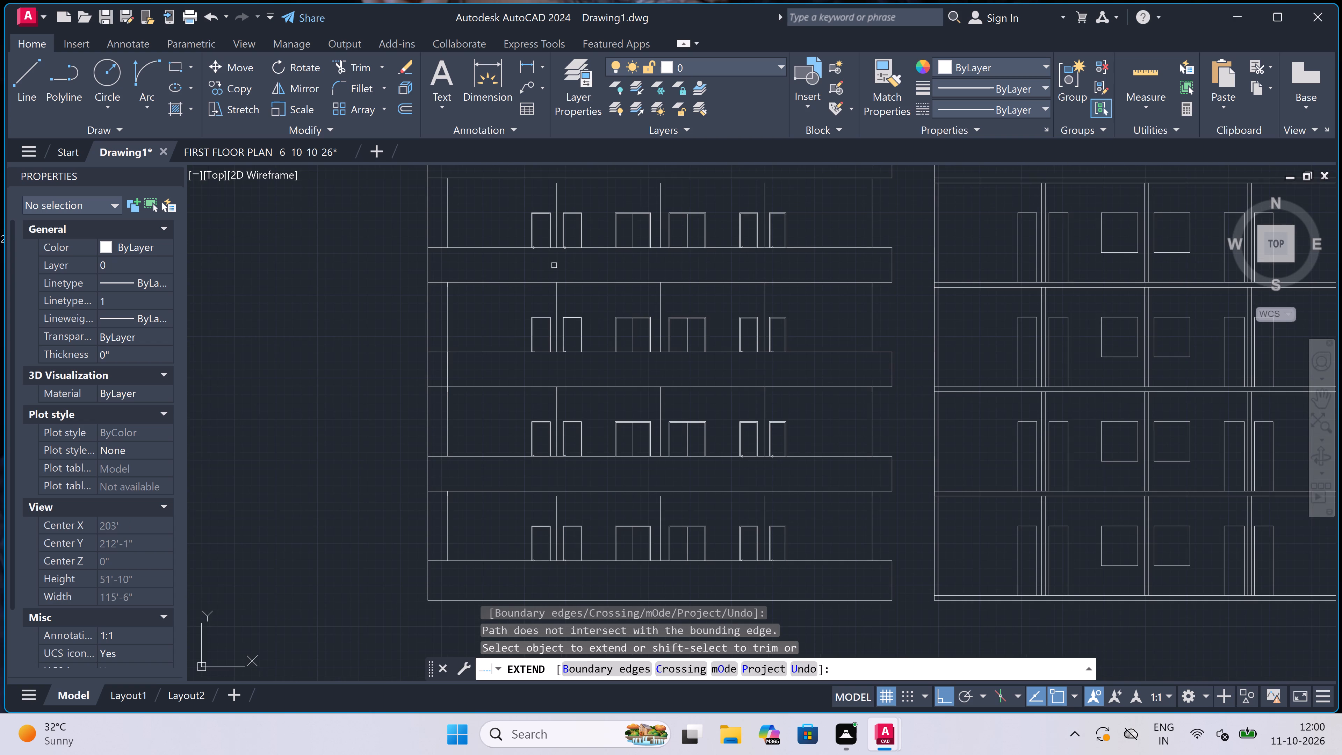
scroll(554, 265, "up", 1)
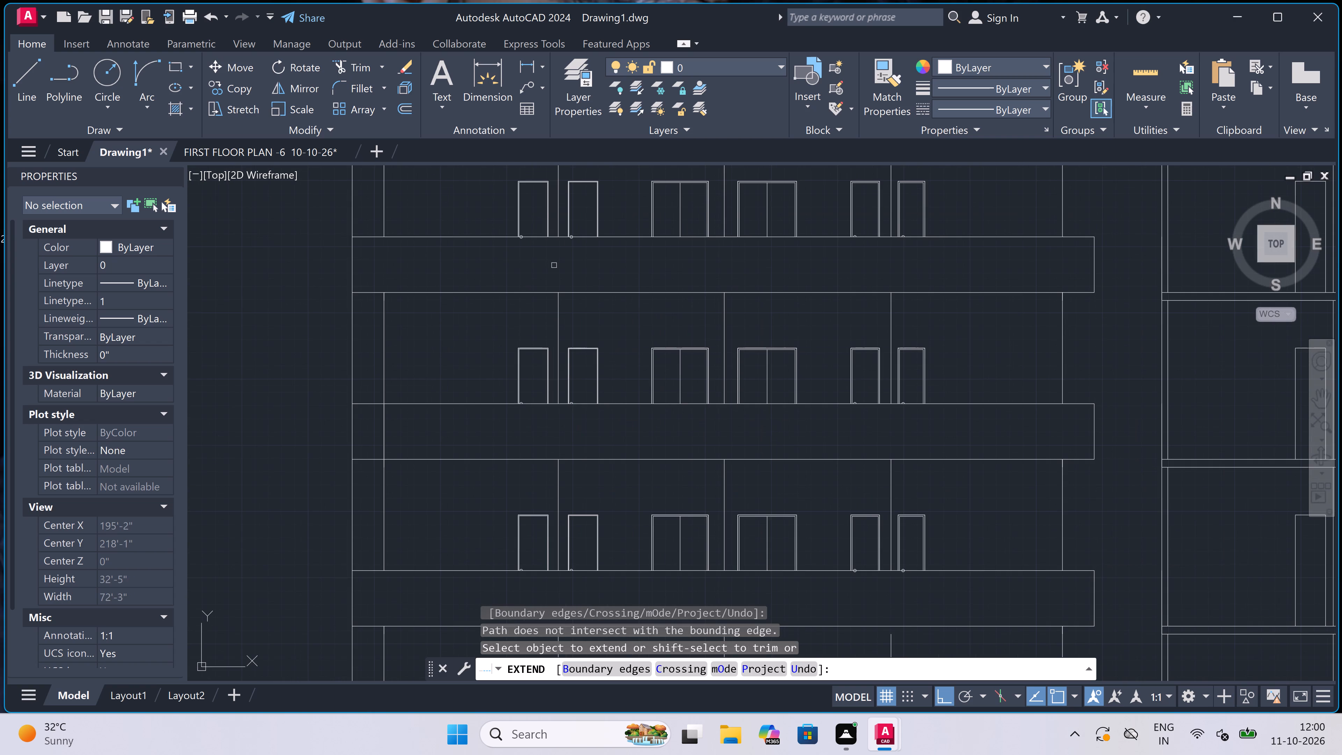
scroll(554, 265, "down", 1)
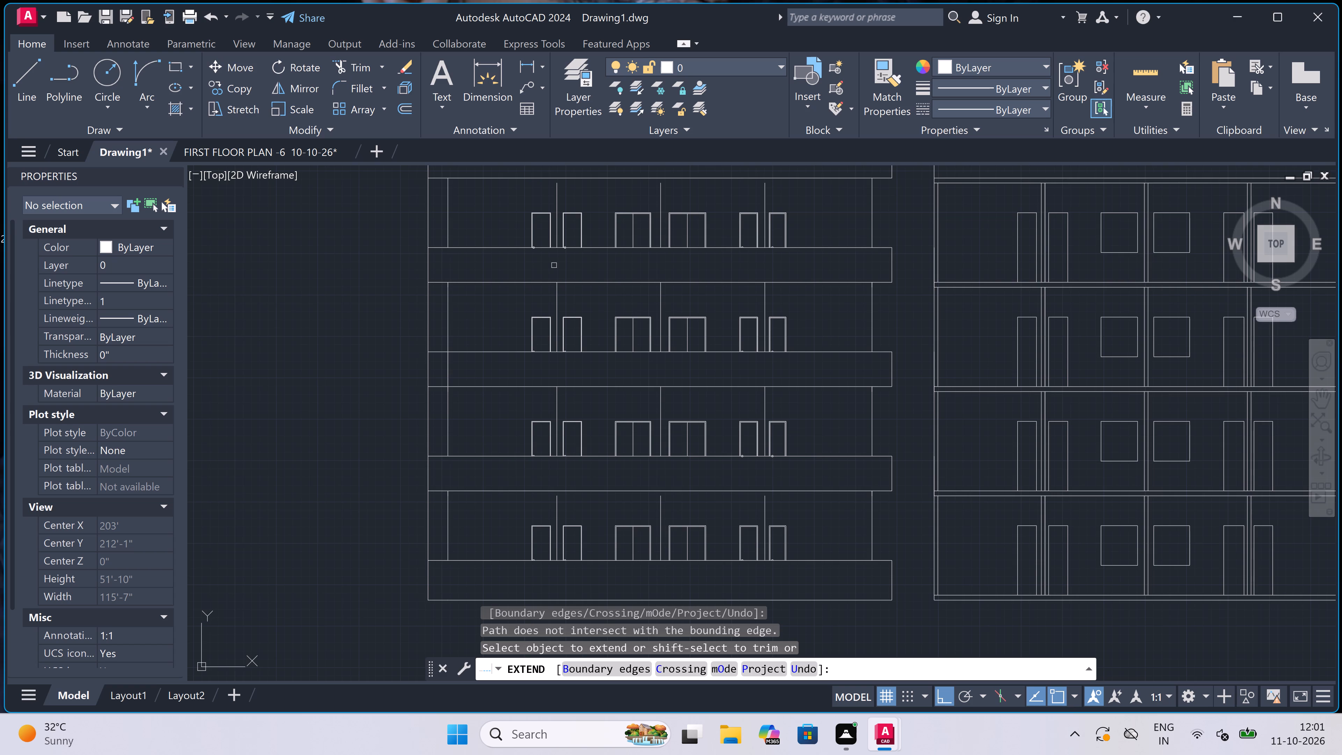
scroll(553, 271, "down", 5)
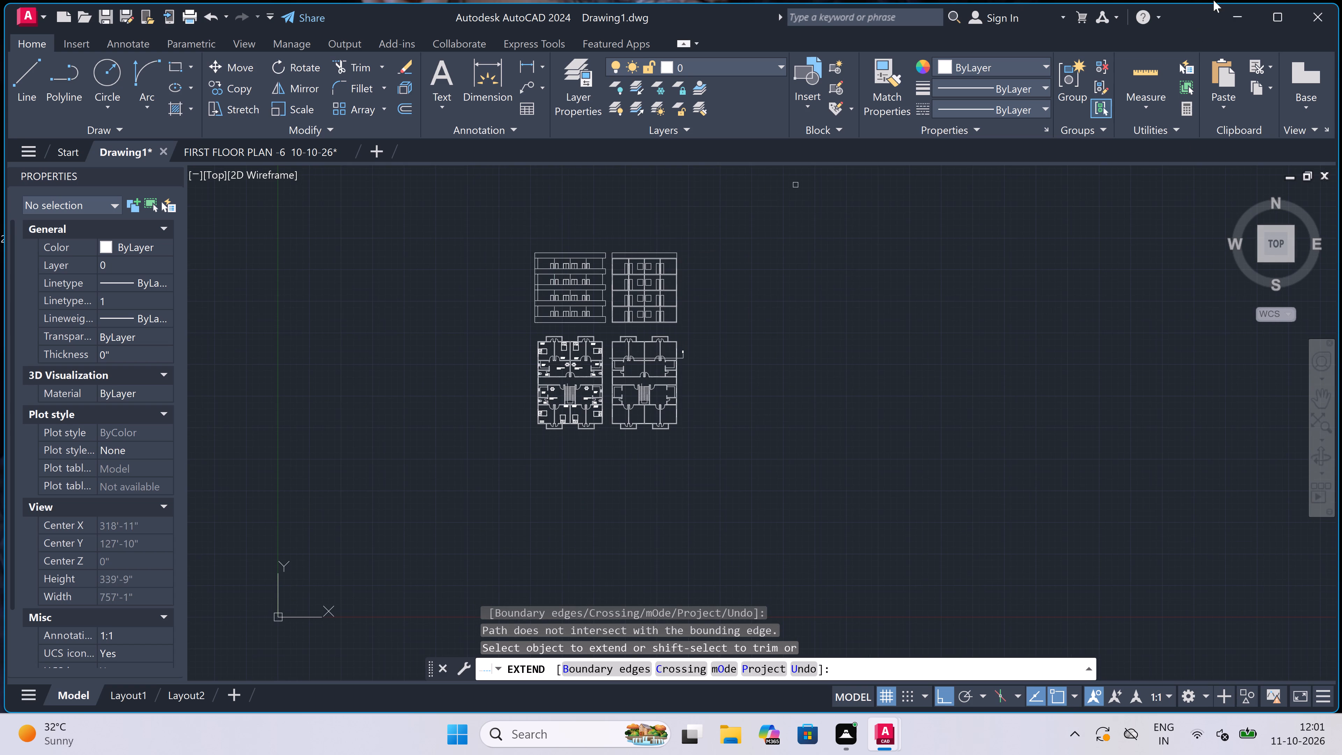
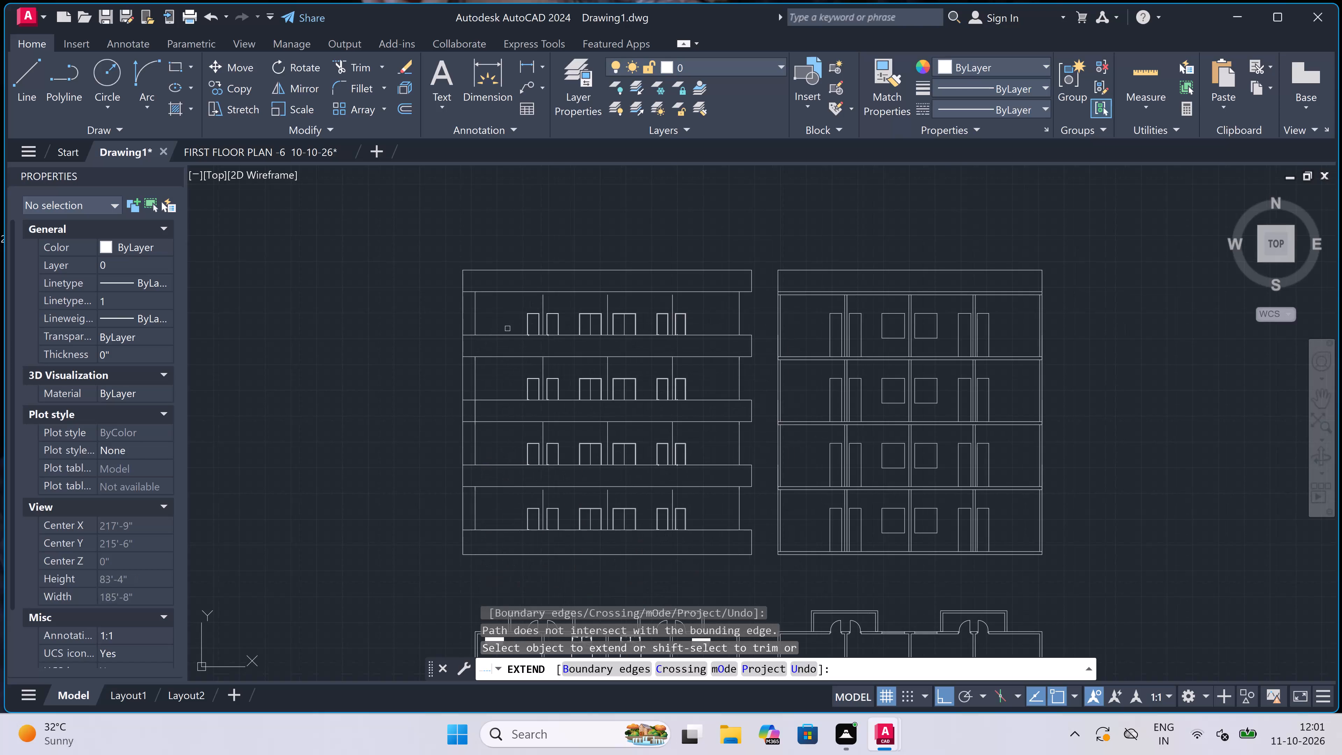
Extend the top storey's remaining interior wall lines up to the underside of the top band.
scroll(539, 283, "up", 3)
left_click_drag(519, 365, 524, 365)
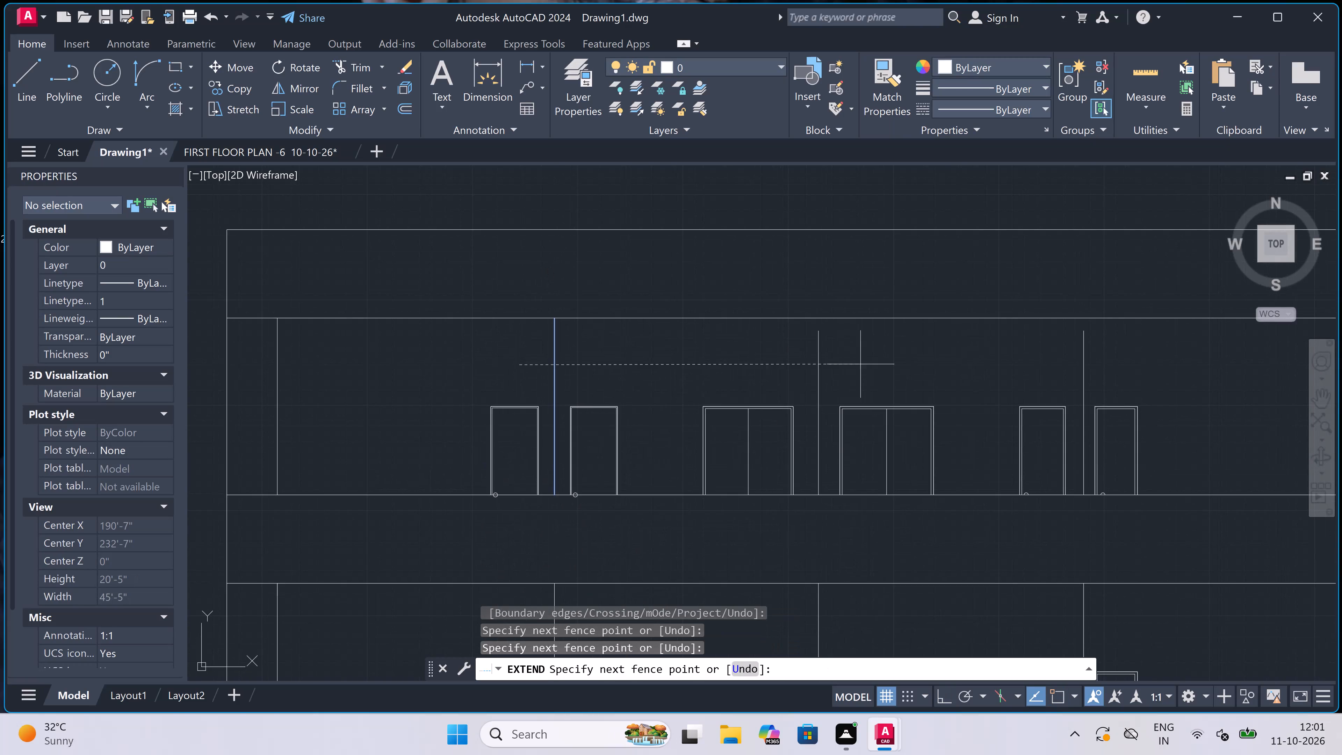
left_click(1088, 341)
scroll(929, 308, "down", 2)
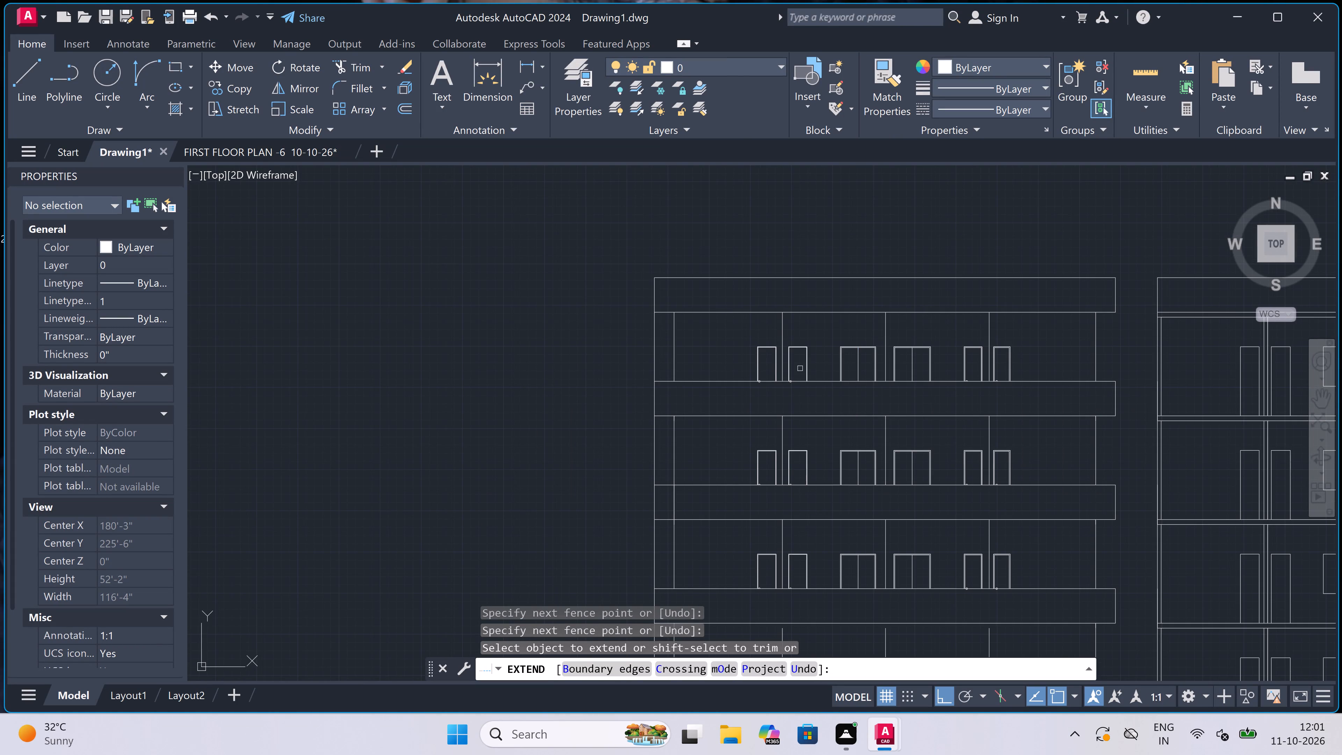
key("Escape")
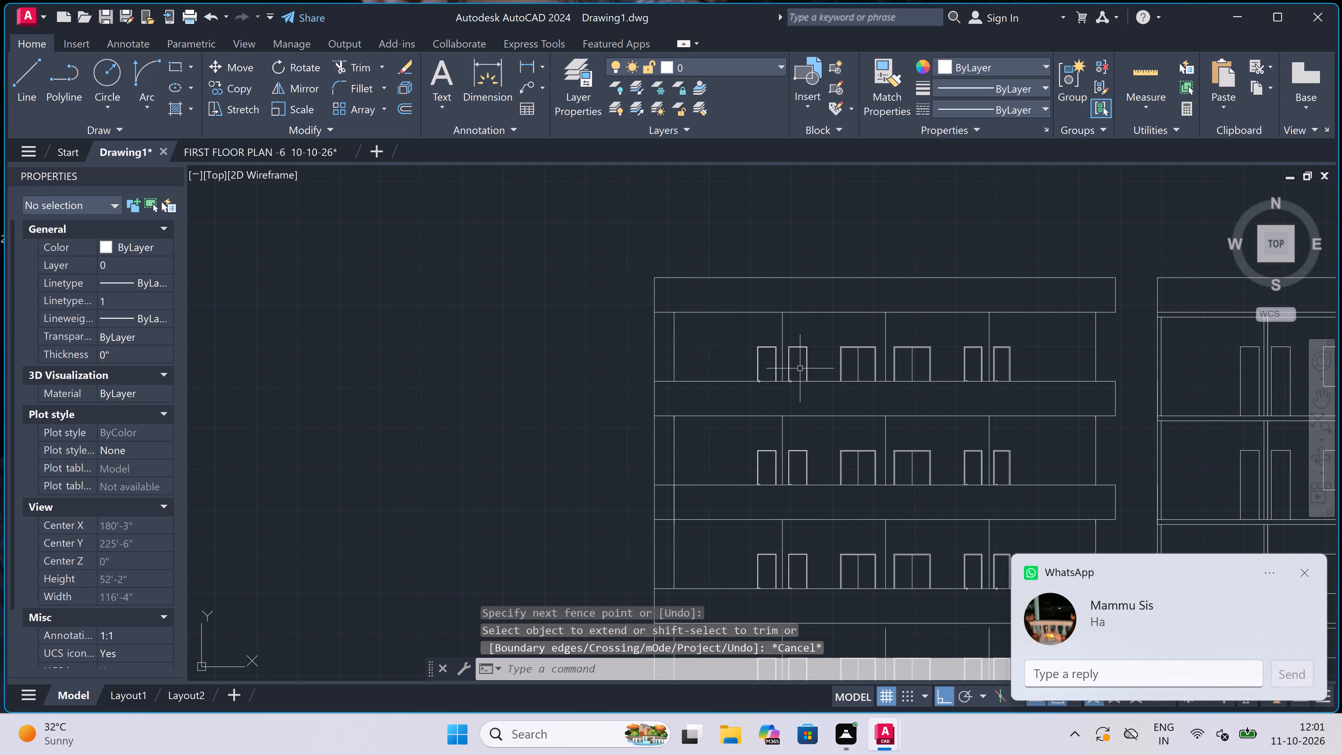
Trim away the outer left vertical line between the horizontal bands on all four storeys of the left-hand elevation.
type("tr")
key("space")
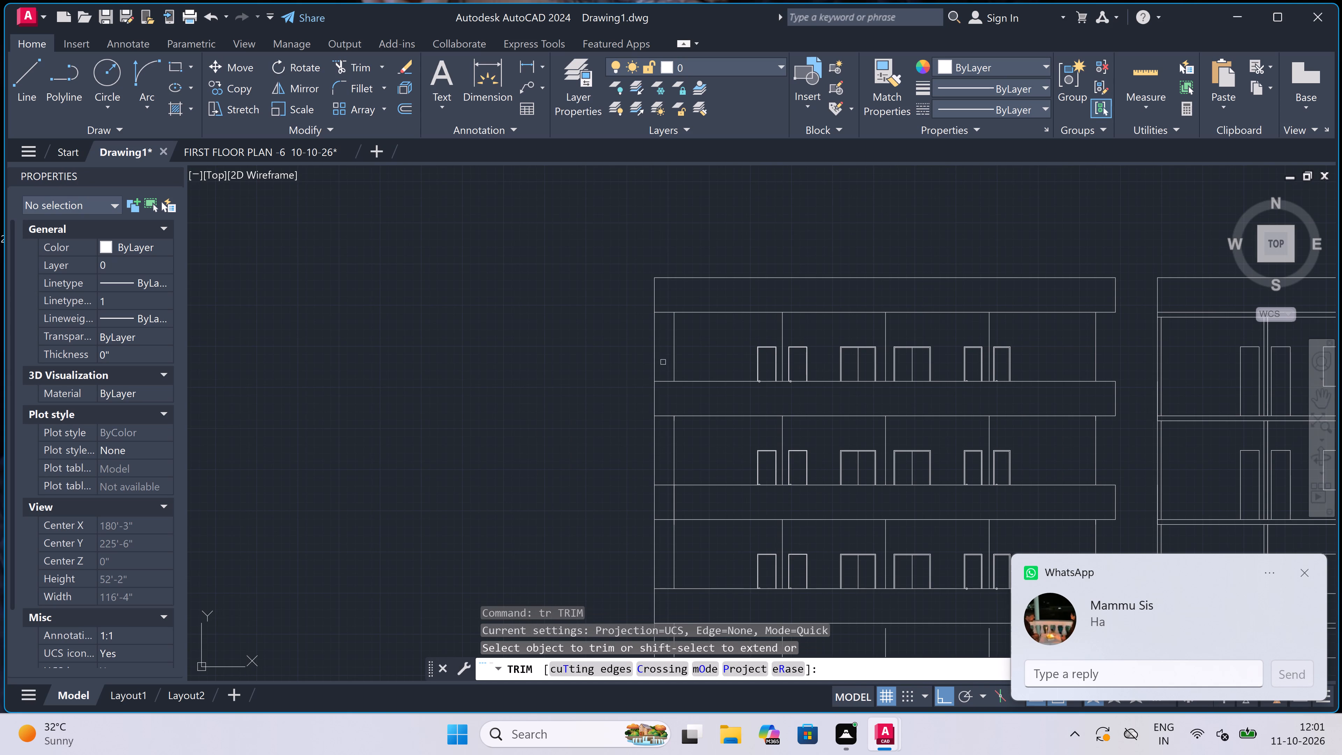
left_click(667, 358)
left_click(599, 368)
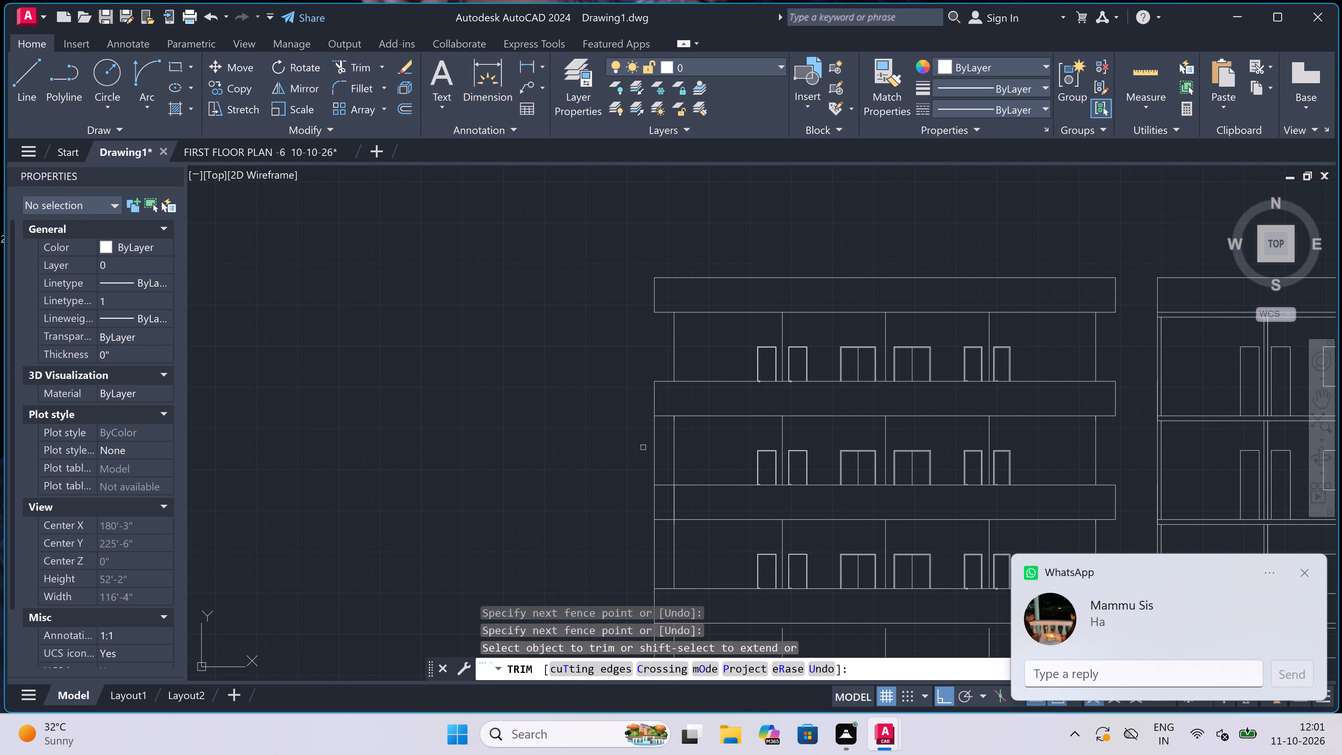
left_click(648, 451)
left_click(657, 453)
scroll(657, 454, "down", 2)
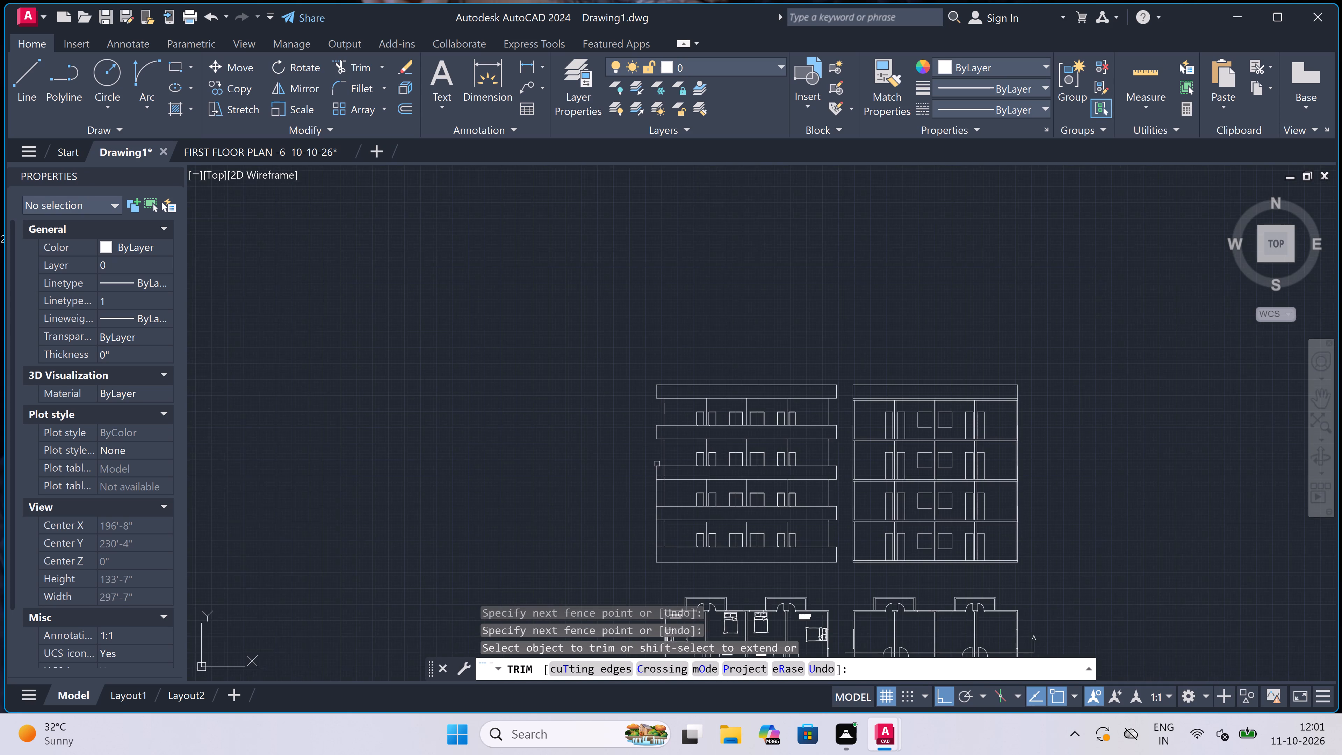
scroll(657, 492, "up", 2)
left_click(656, 496)
scroll(649, 497, "down", 2)
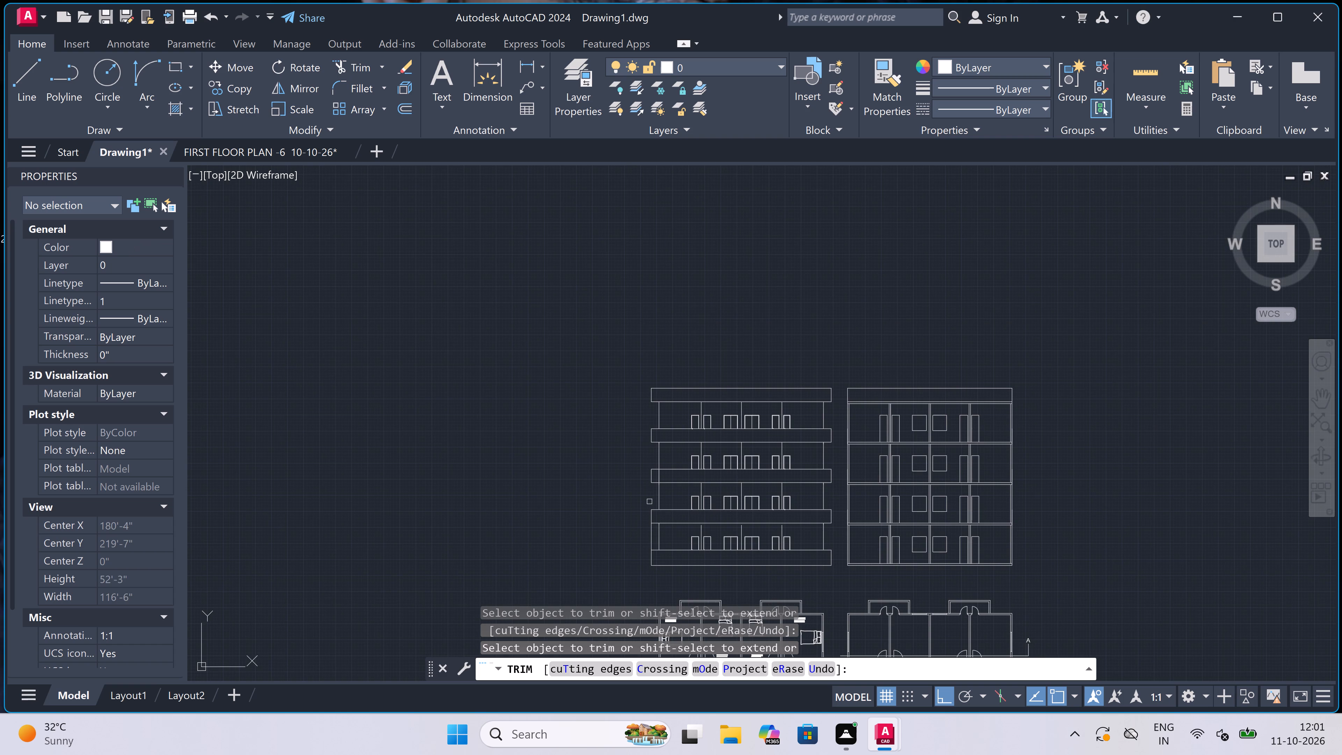
scroll(651, 532, "up", 1)
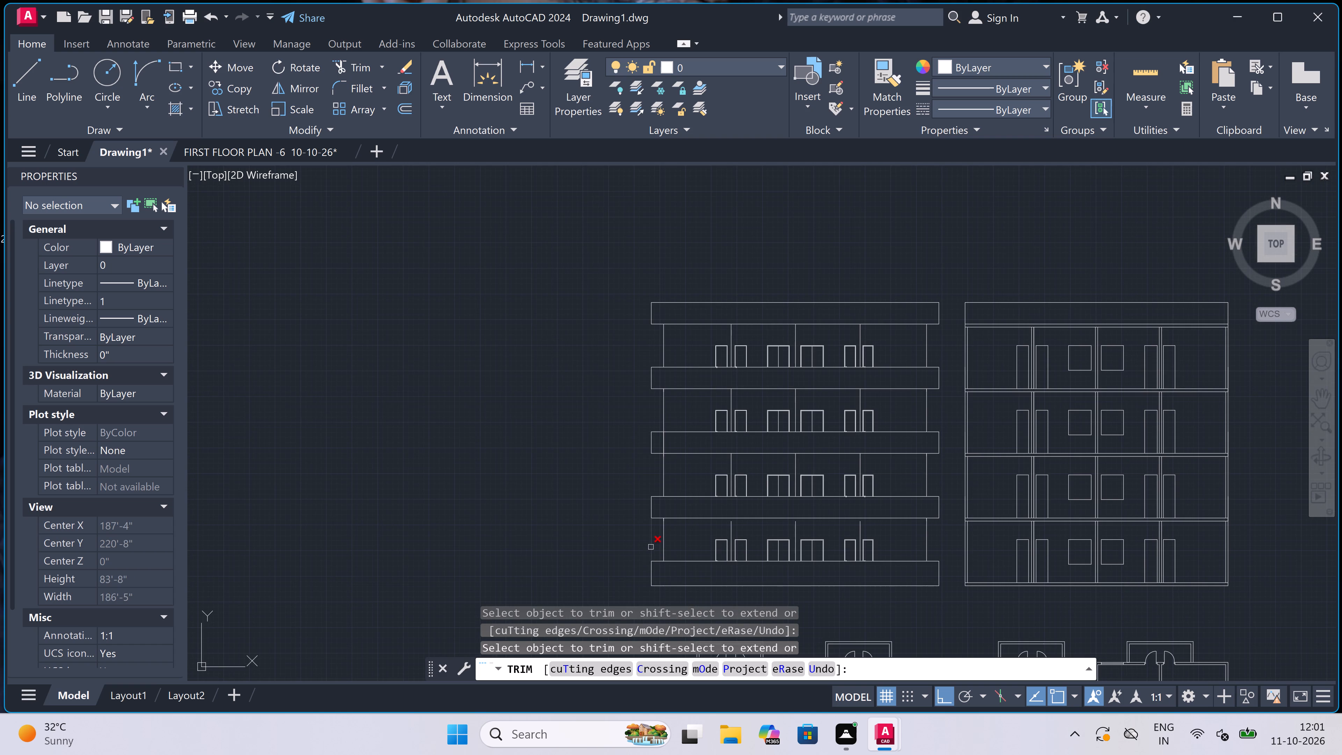
left_click(650, 547)
key("Escape")
Draw a diagonal line about 2'-2" long from the top band's lower-right corner down to the right outer wall line, with Ortho off.
scroll(571, 485, "down", 2)
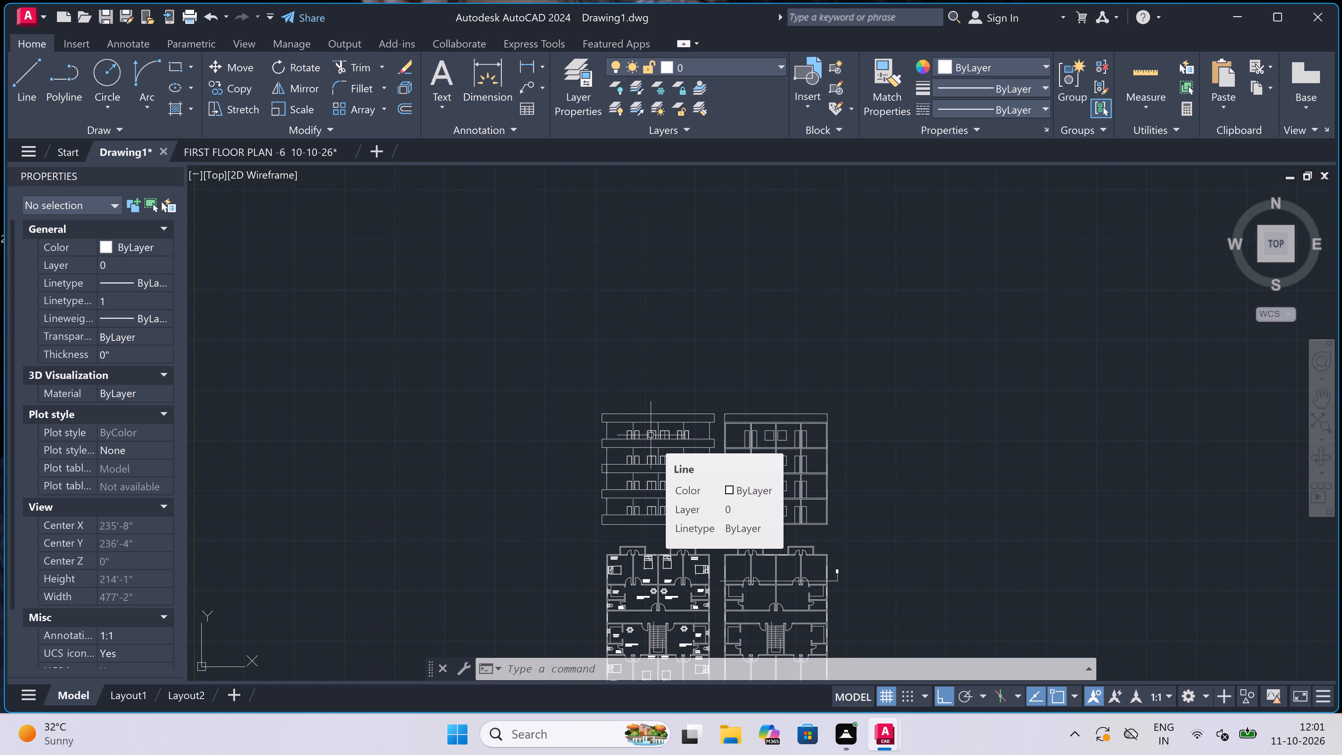
type("l")
key("space")
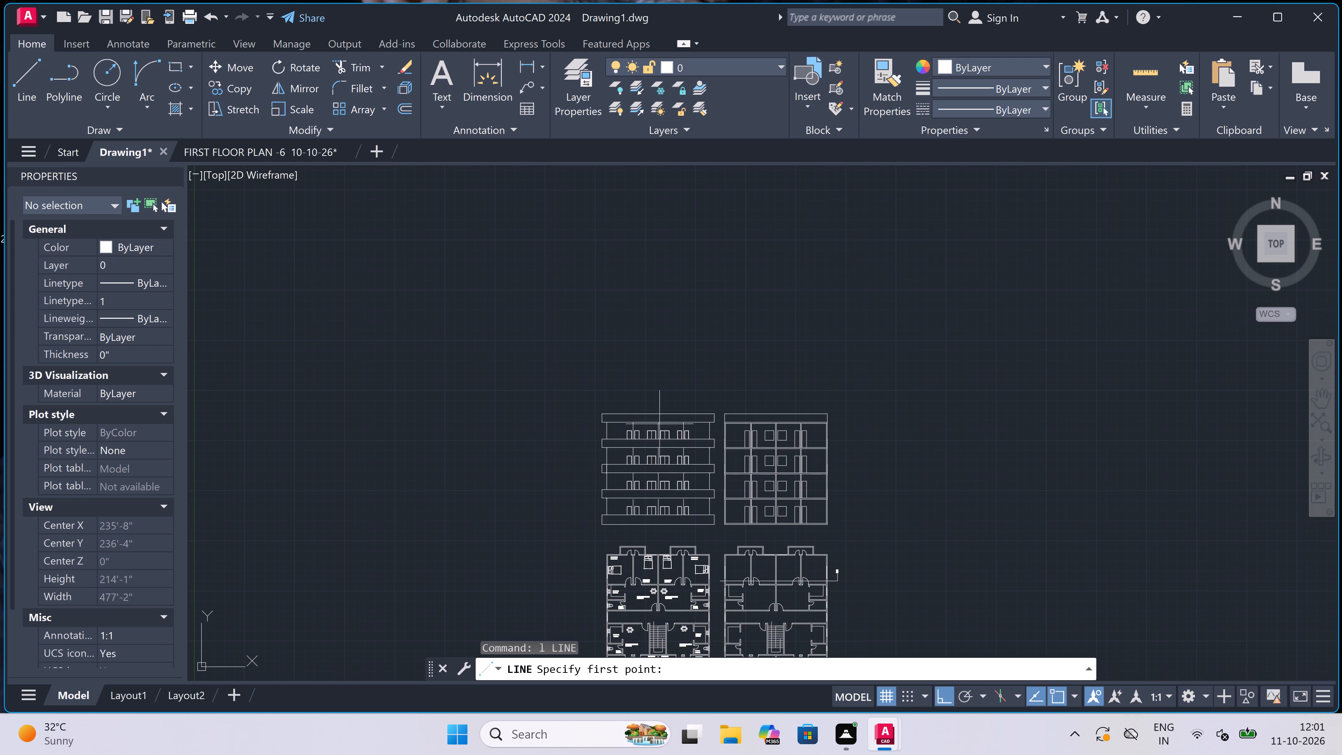
scroll(677, 404, "up", 2)
scroll(780, 441, "up", 3)
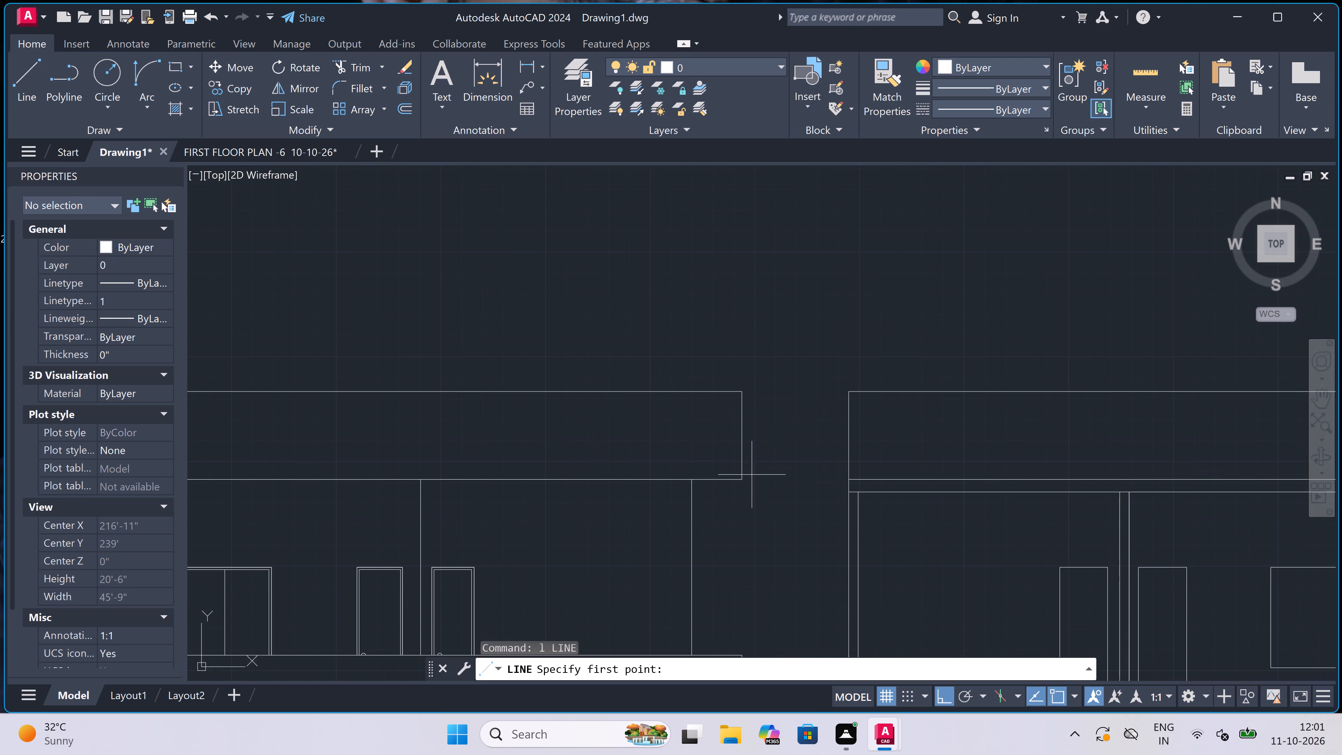
left_click(743, 483)
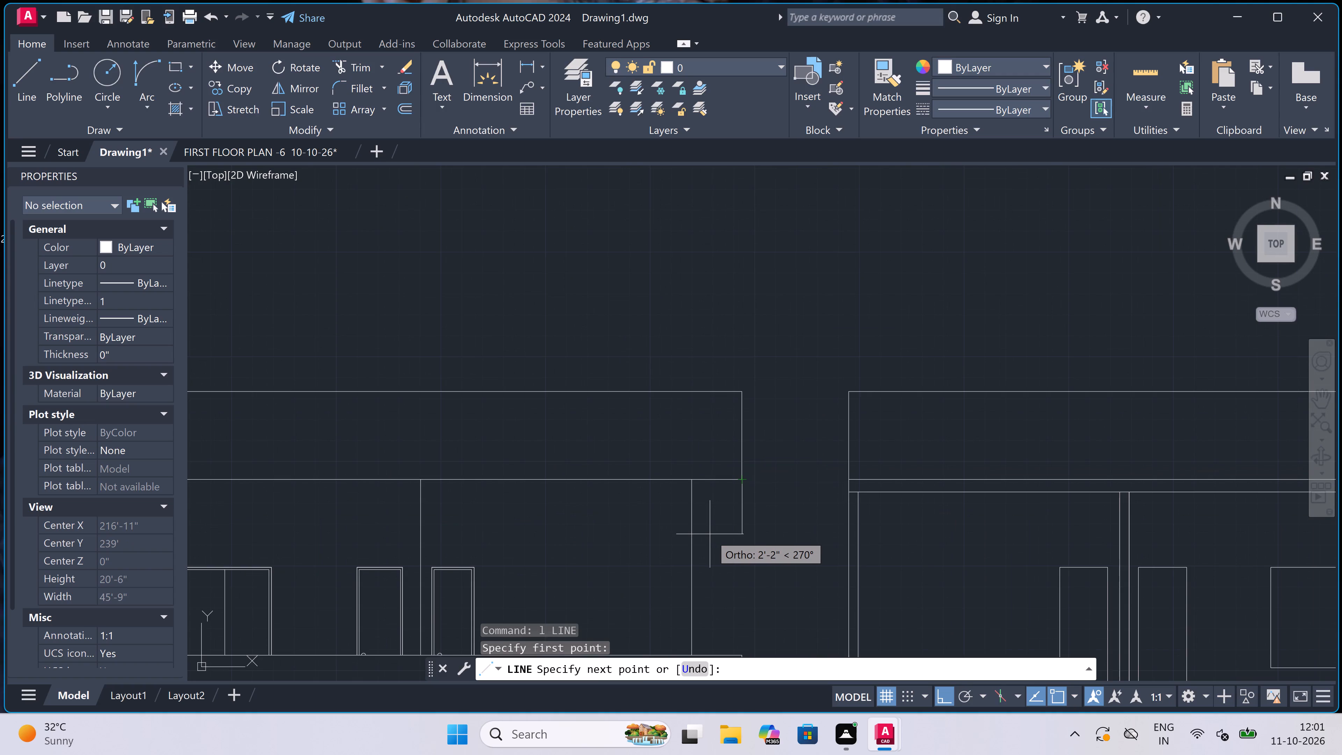
key("F8")
scroll(686, 511, "up", 1)
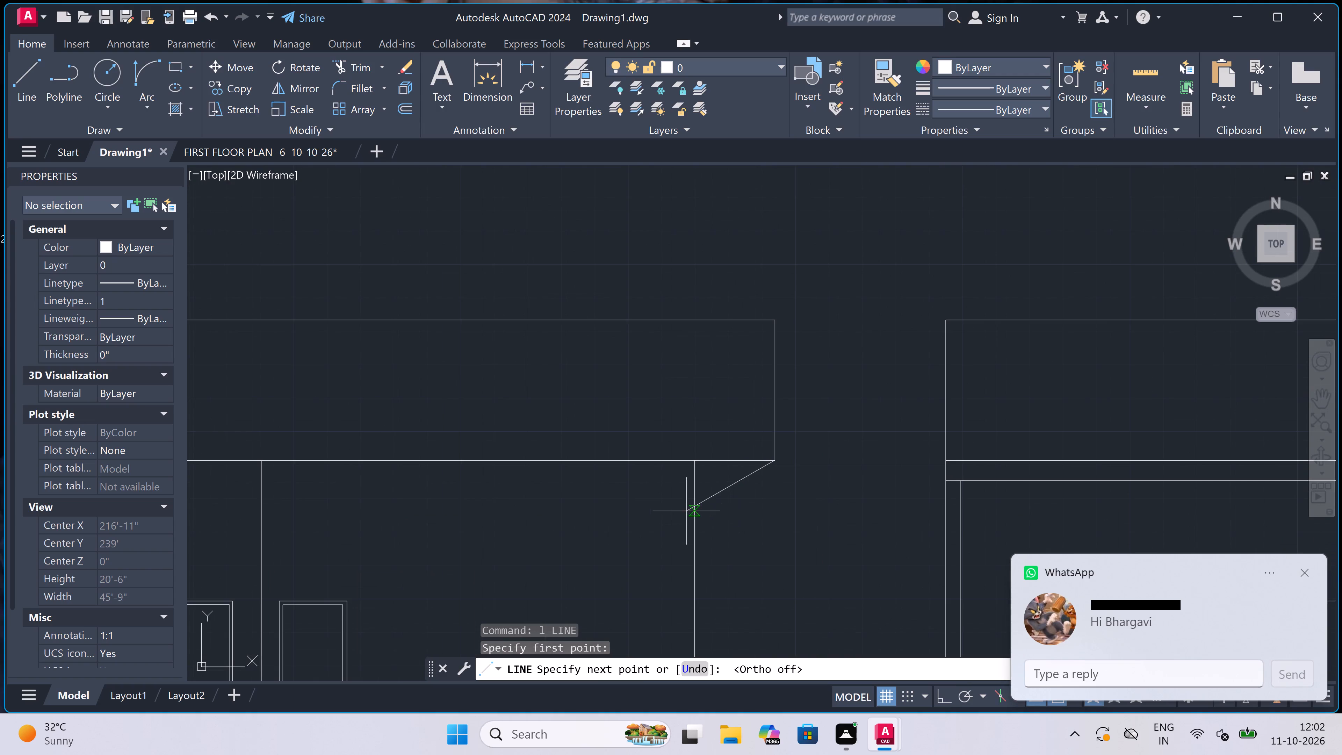
scroll(688, 499, "up", 1)
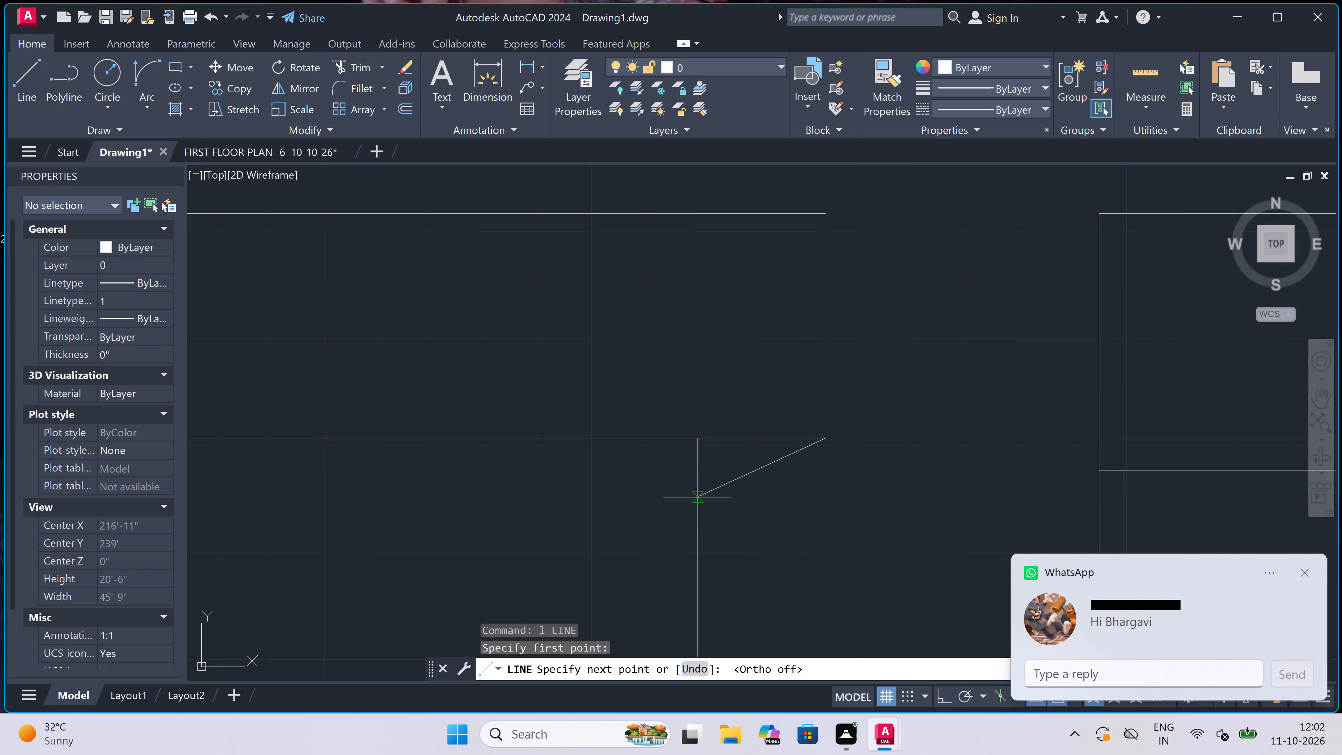
left_click(697, 497)
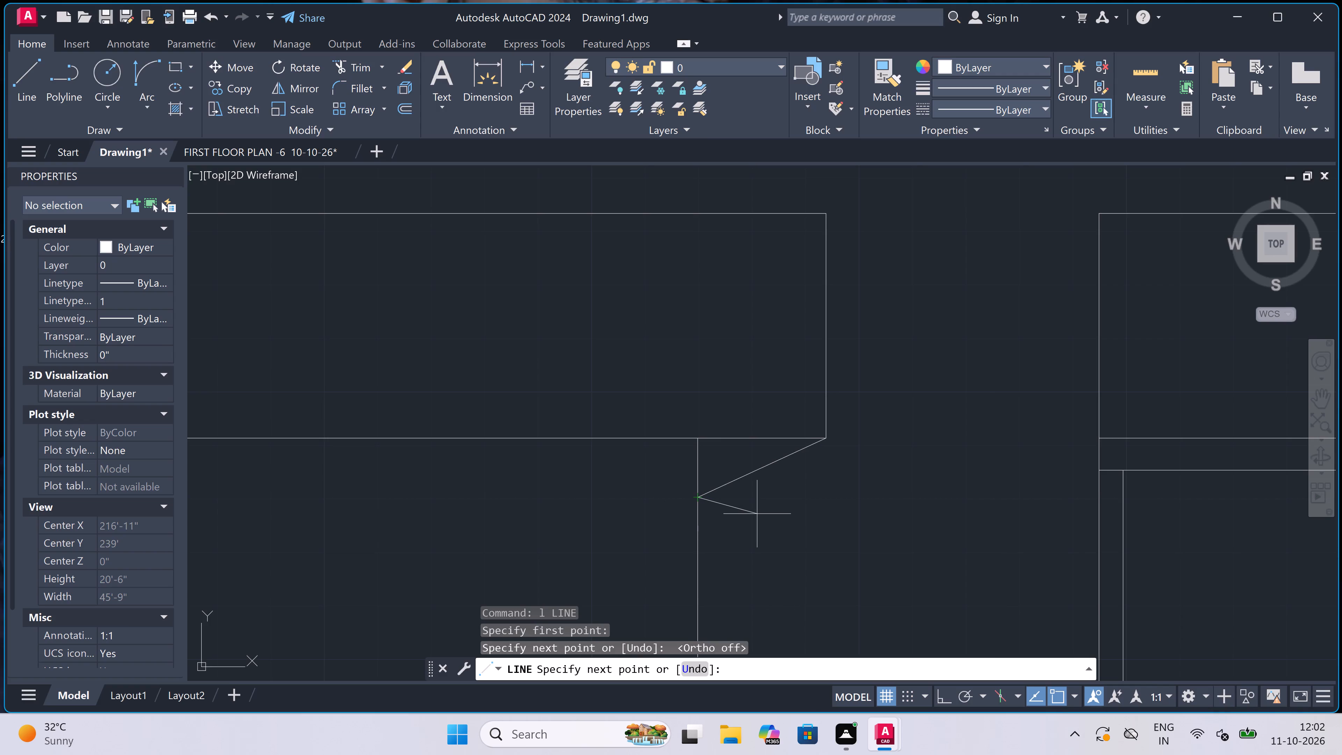
key("Escape")
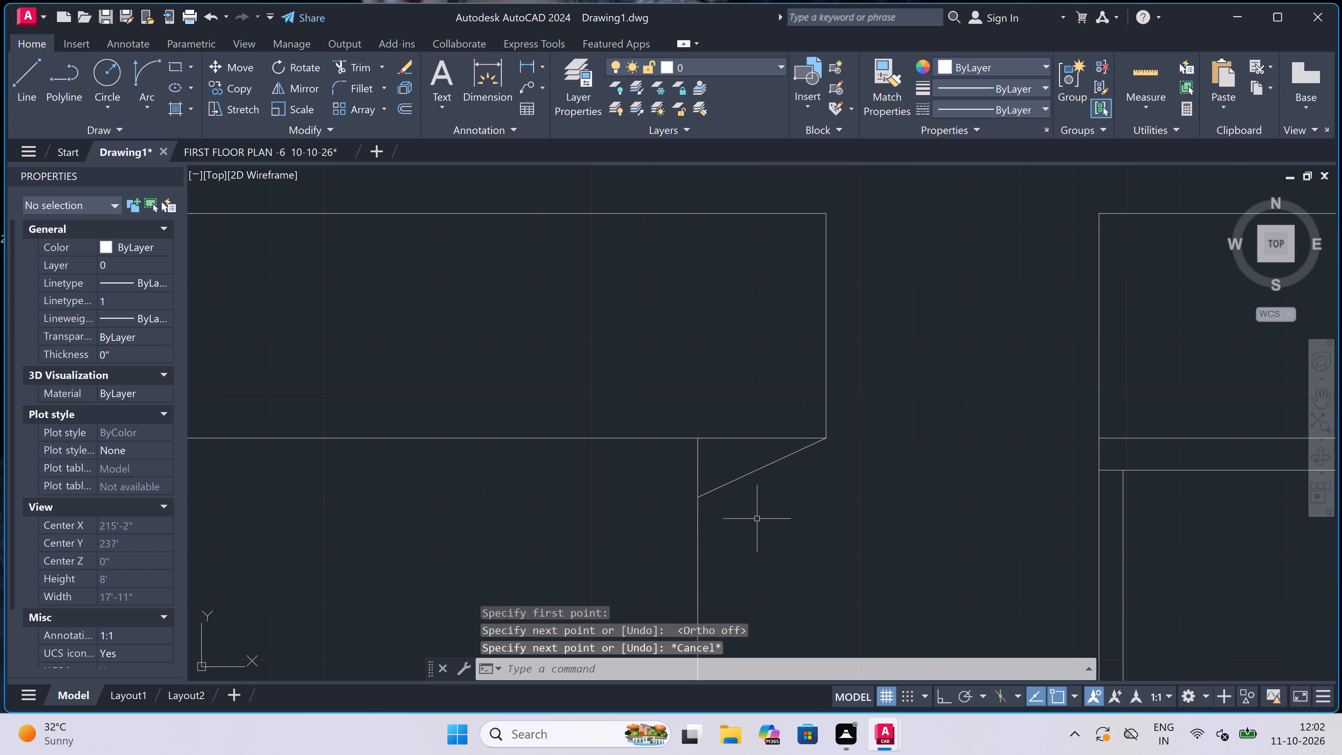
Draw a diagonal line about 2'-2" long from the top band's lower-left corner, ending about 9" lower on the left outer wall line.
scroll(753, 467, "down", 4)
key("space")
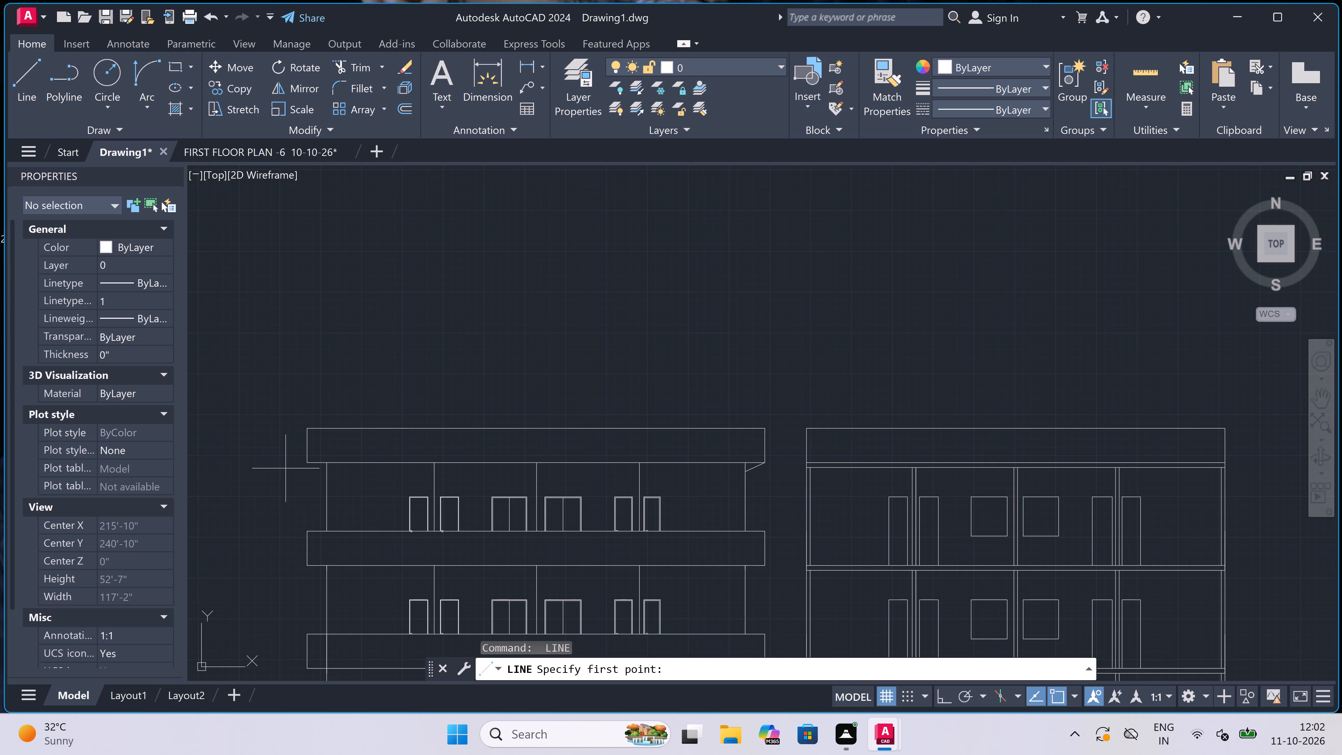
scroll(303, 457, "up", 4)
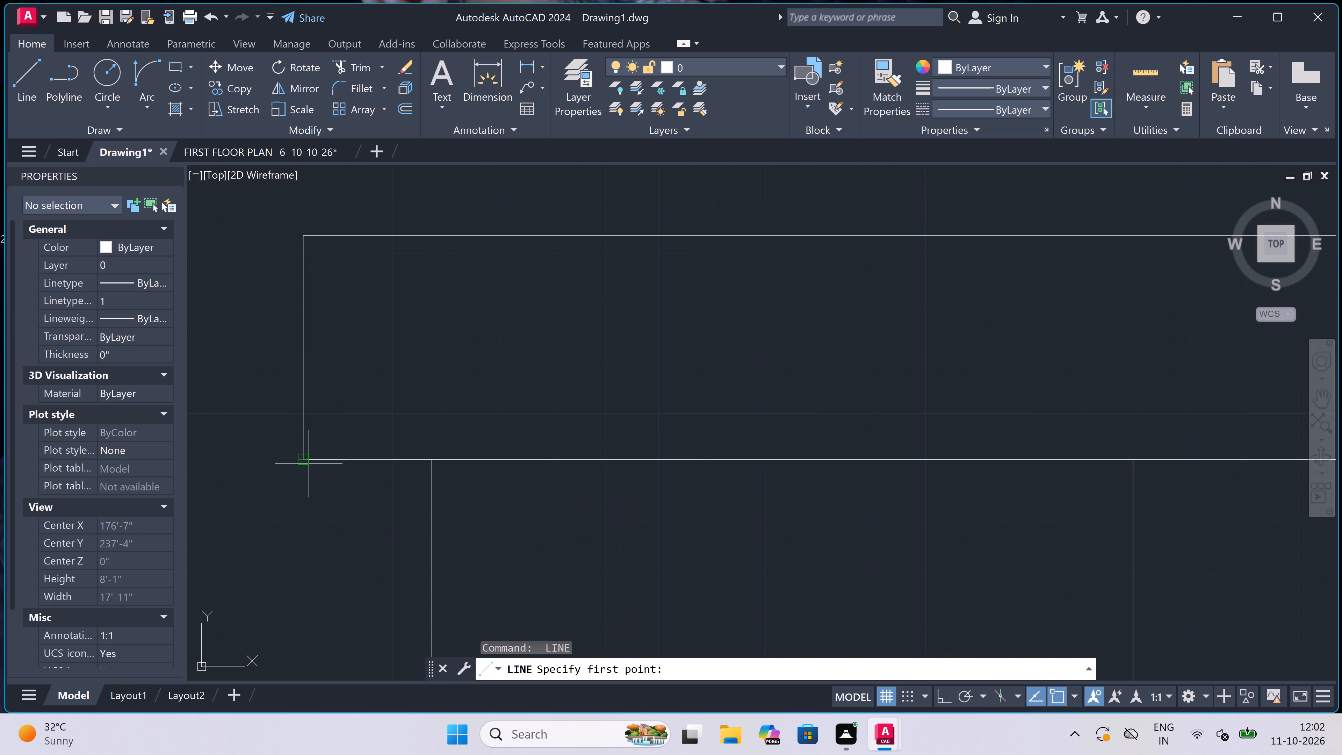
left_click(305, 462)
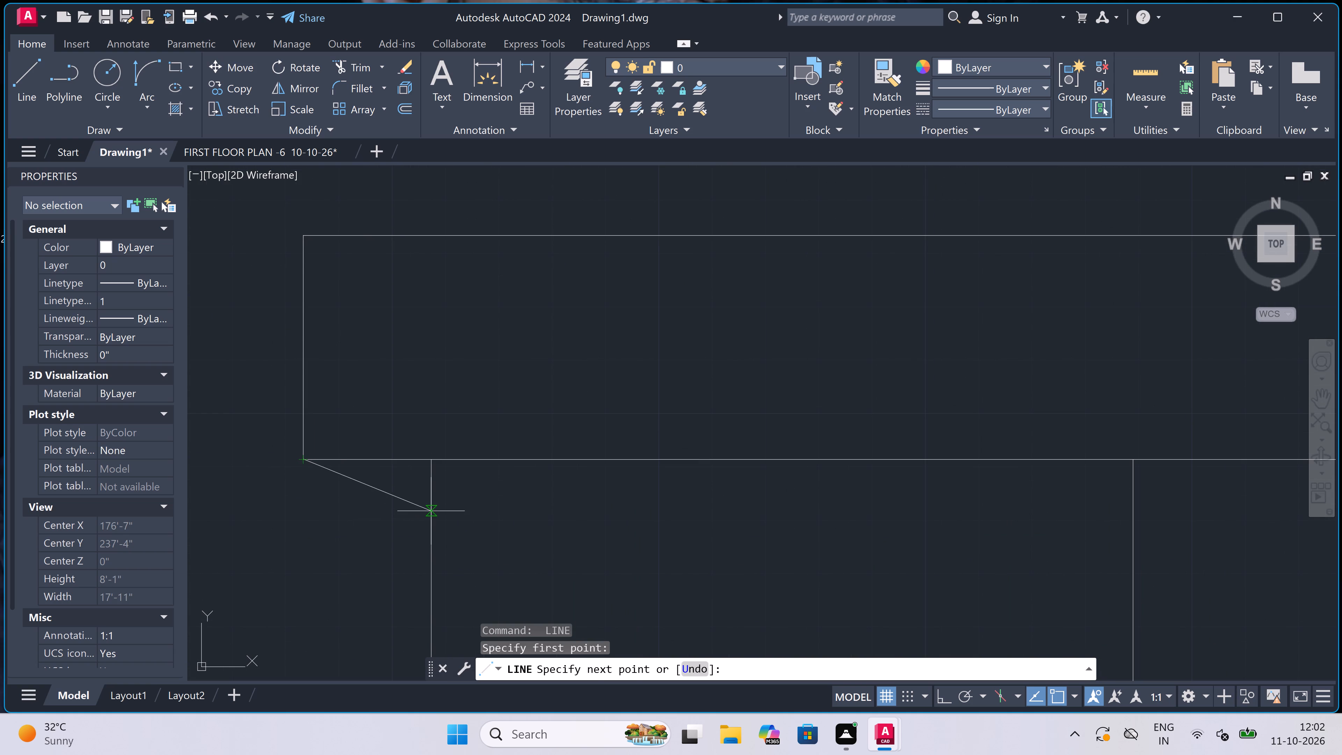
left_click(432, 510)
key("Escape")
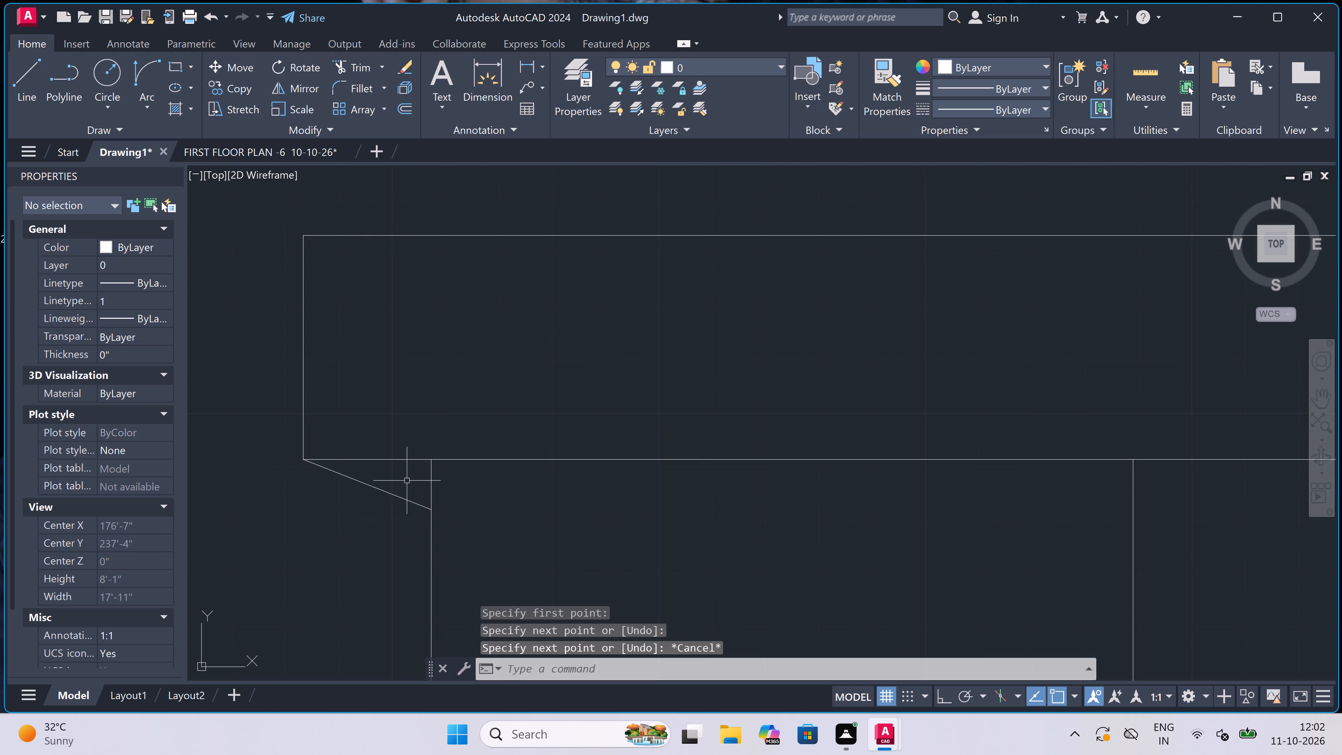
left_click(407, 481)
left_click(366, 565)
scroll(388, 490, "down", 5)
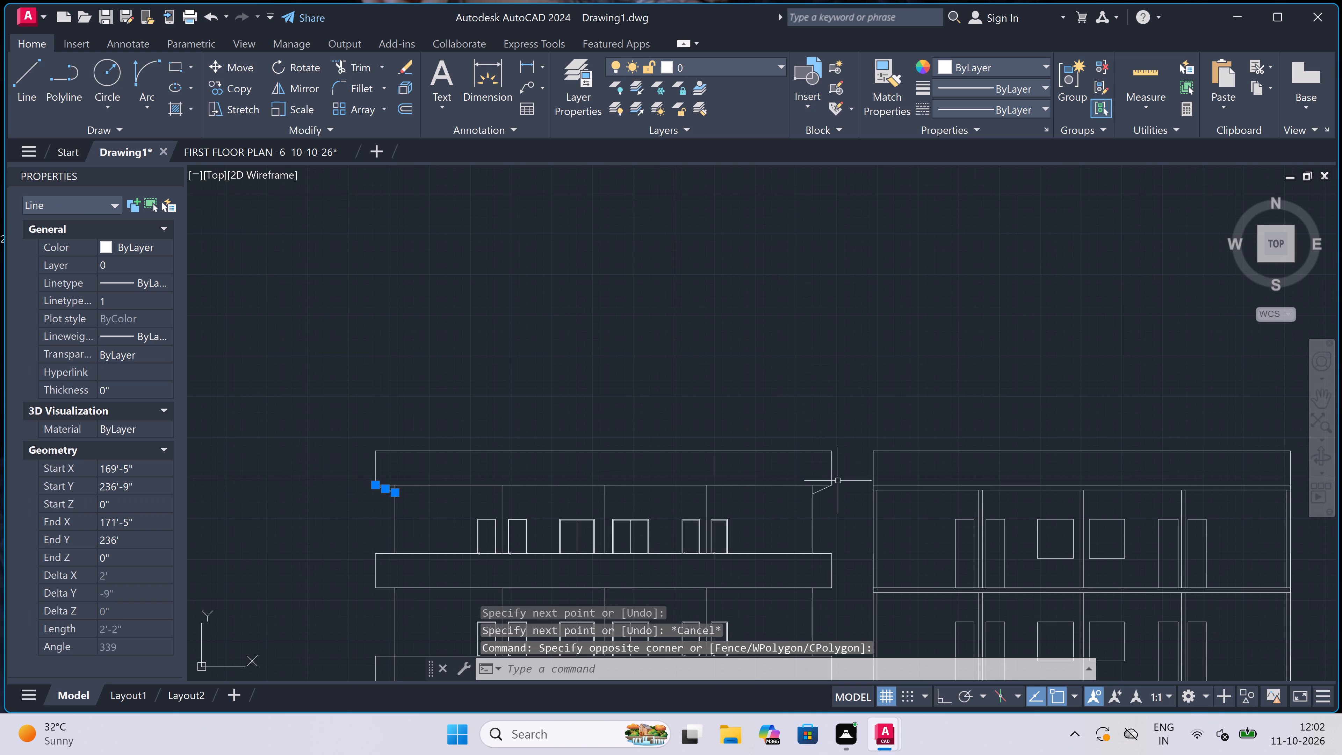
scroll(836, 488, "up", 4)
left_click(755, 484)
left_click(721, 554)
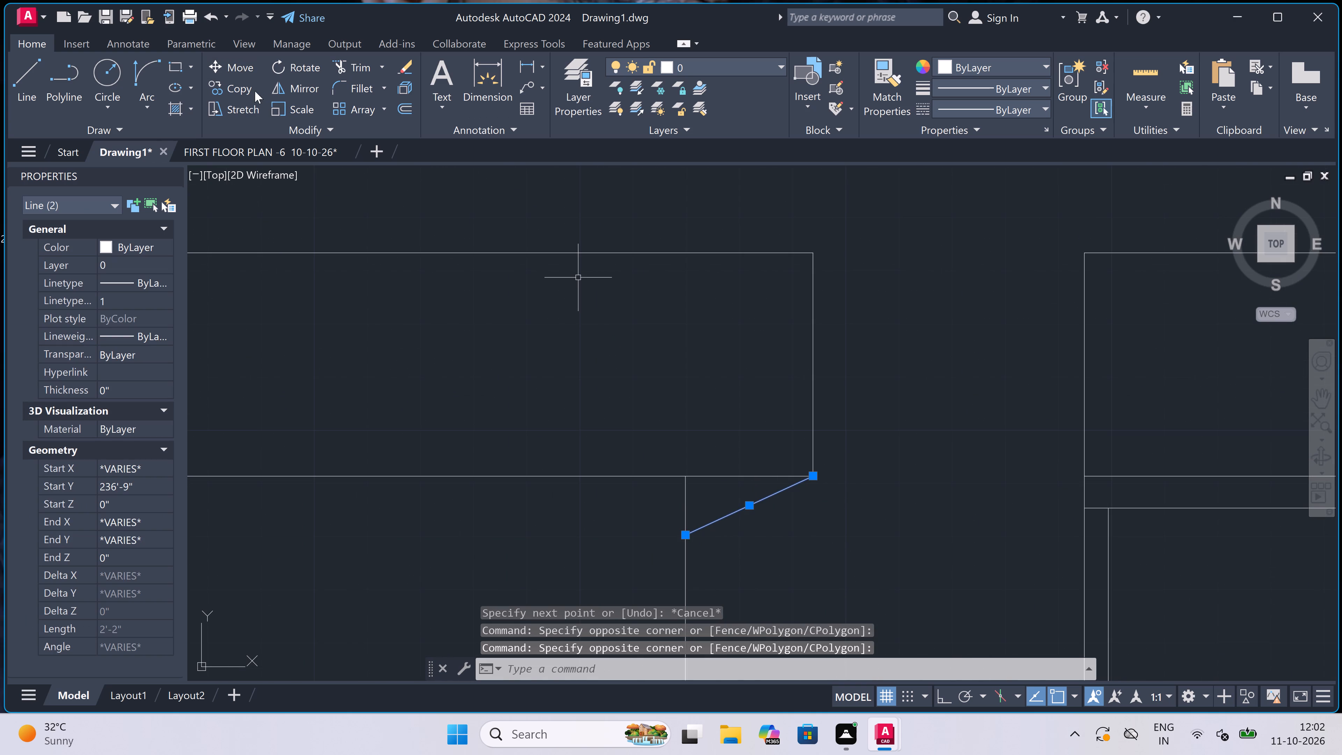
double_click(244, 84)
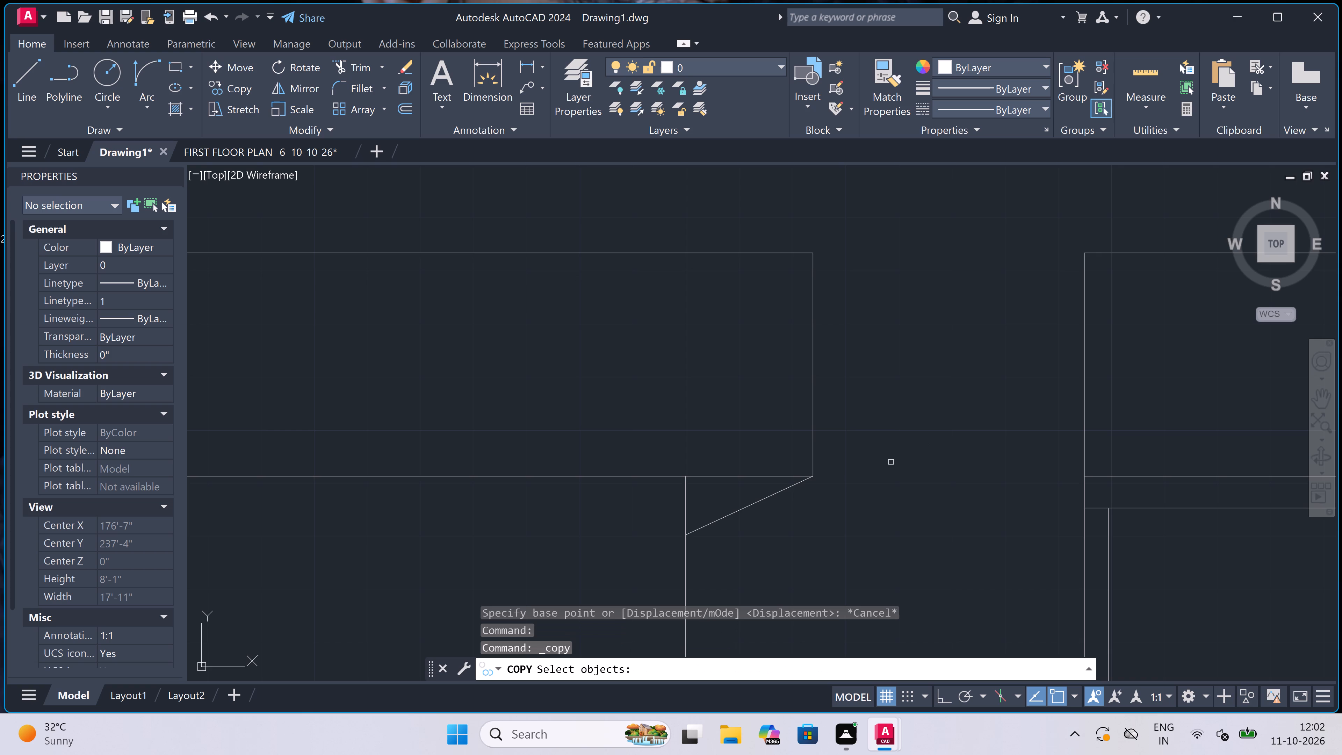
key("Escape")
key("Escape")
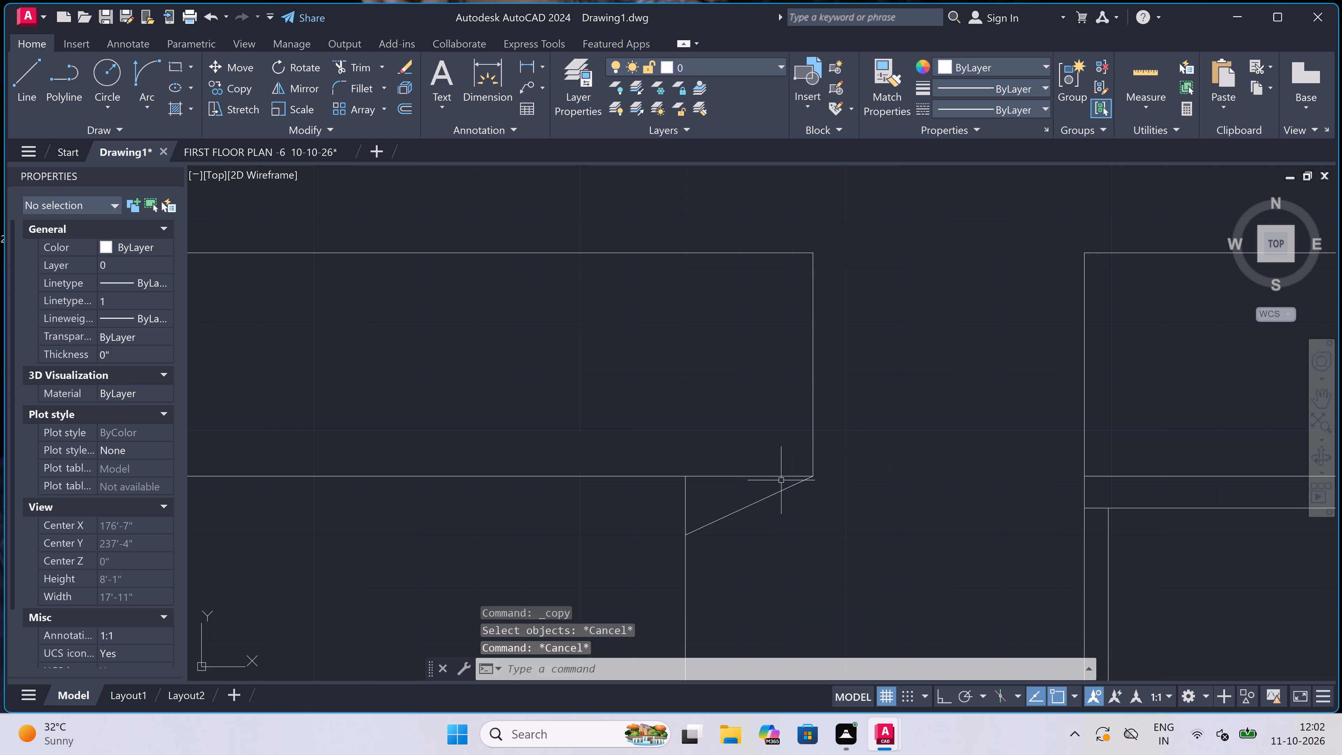
Copy both top-band diagonal supports from the band's lower-left corner straight down to the second band's lower-left corner, with Ortho on.
left_click(780, 480)
left_click(725, 554)
scroll(746, 504, "down", 6)
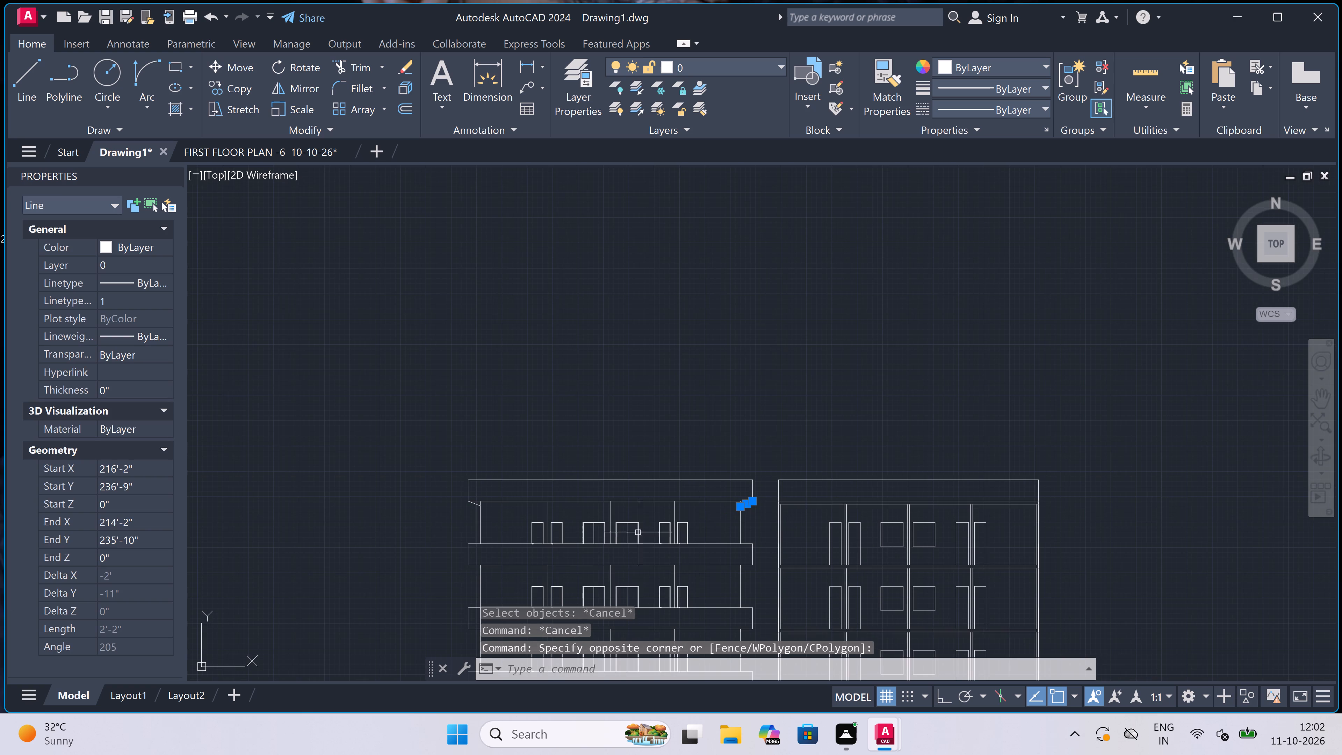
scroll(478, 524, "up", 4)
scroll(455, 389, "up", 1)
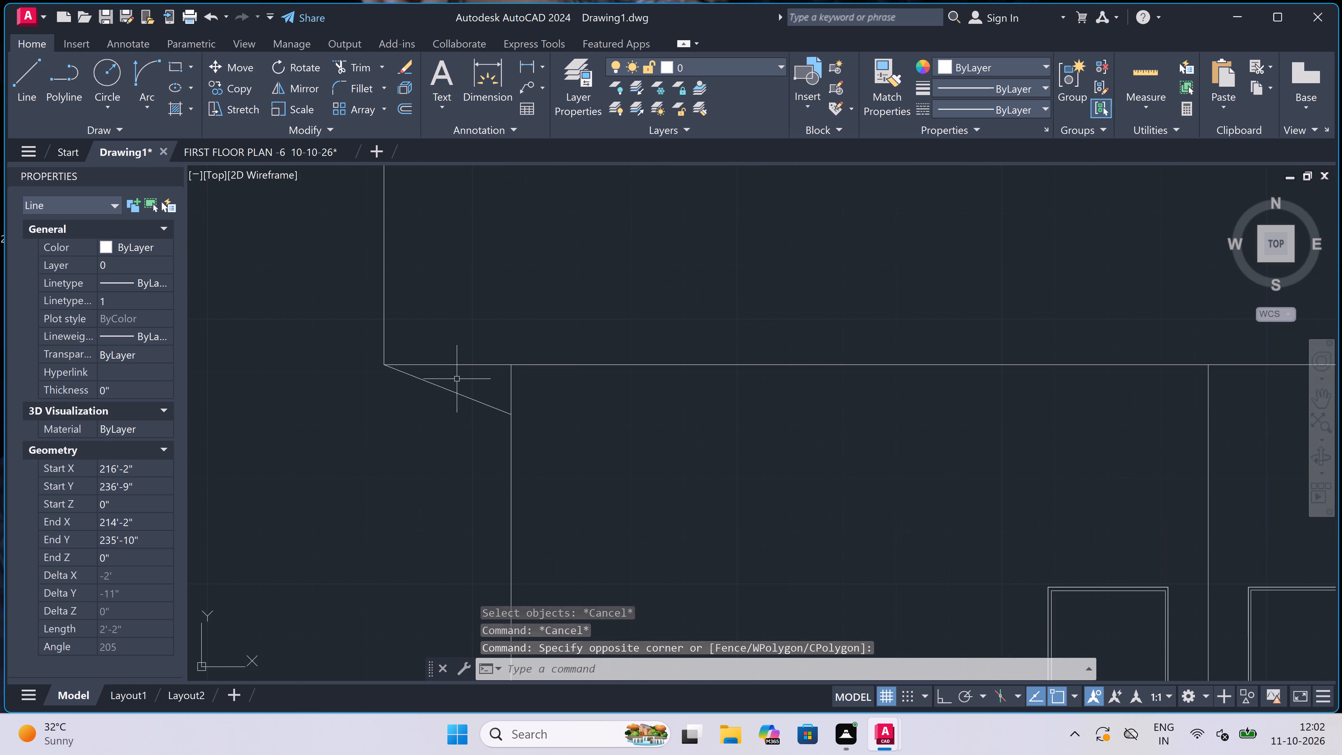
scroll(462, 391, "up", 1)
left_click(489, 387)
left_click(439, 486)
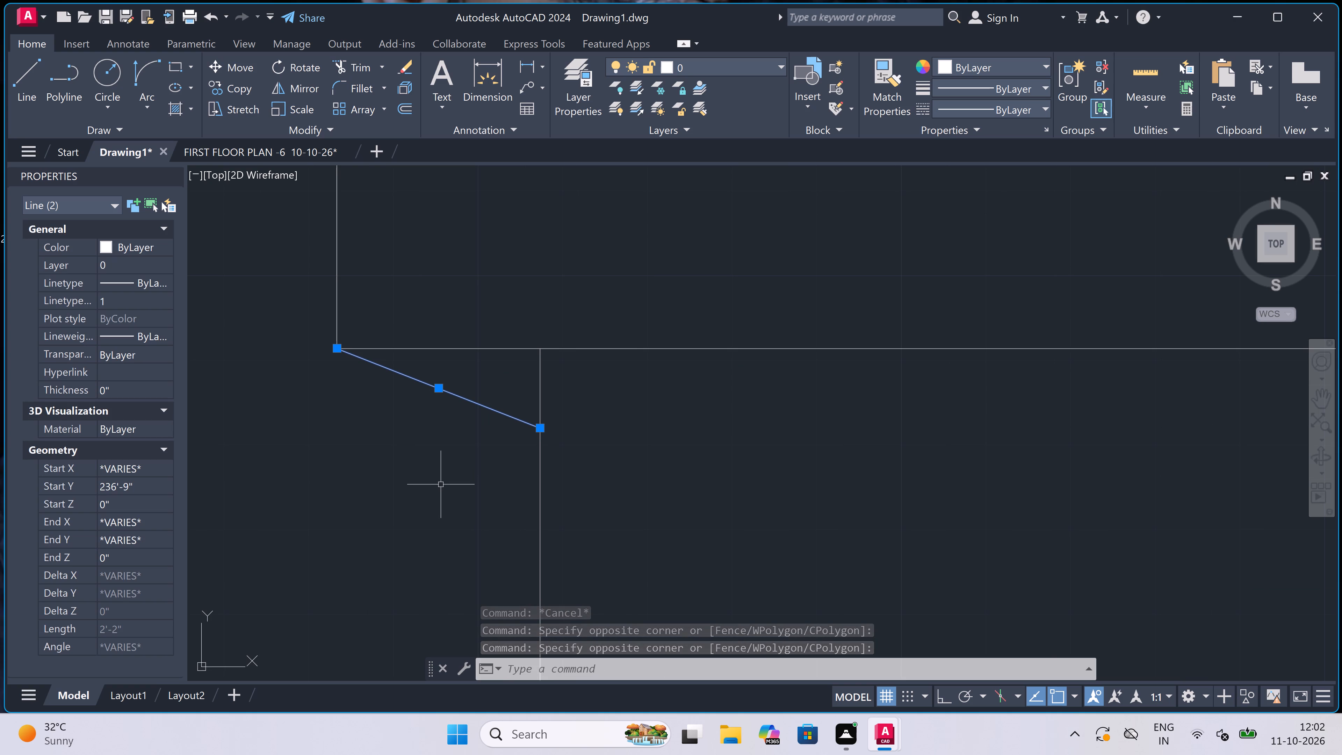
left_click(234, 83)
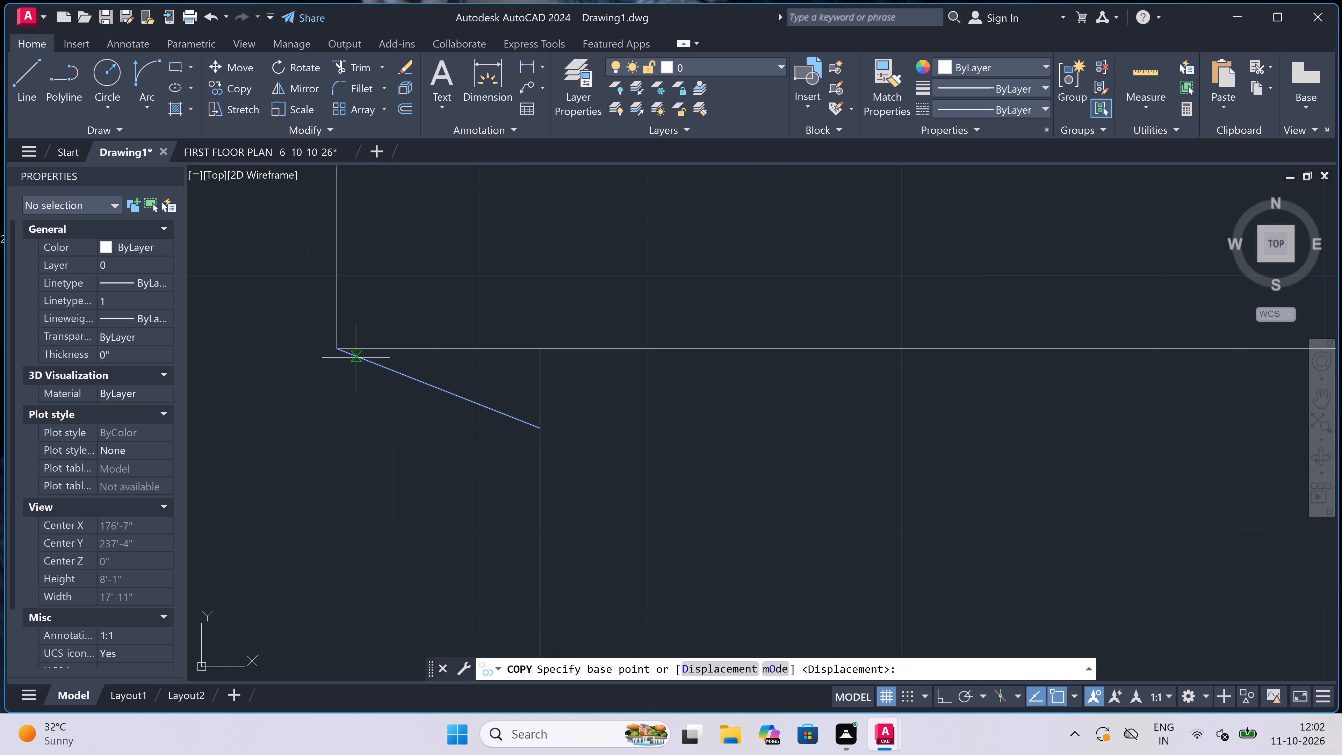
left_click(337, 346)
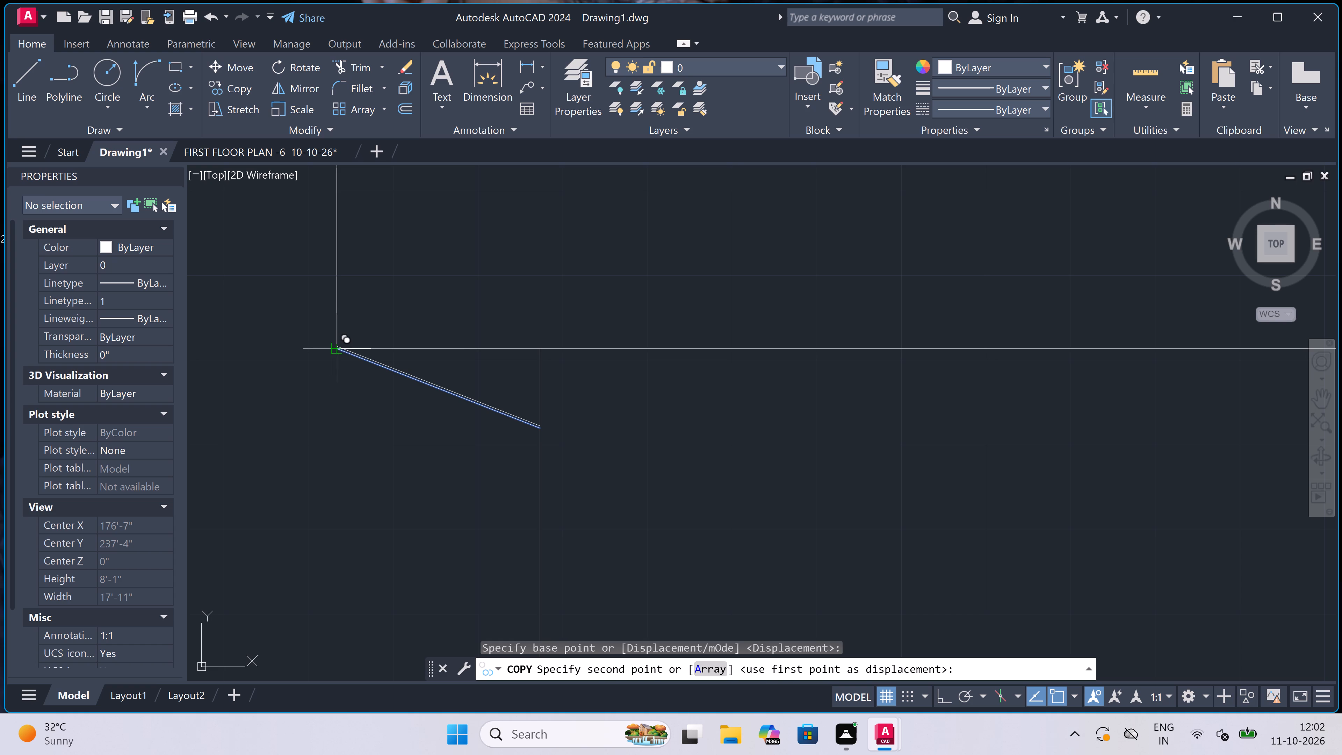
scroll(337, 346, "down", 4)
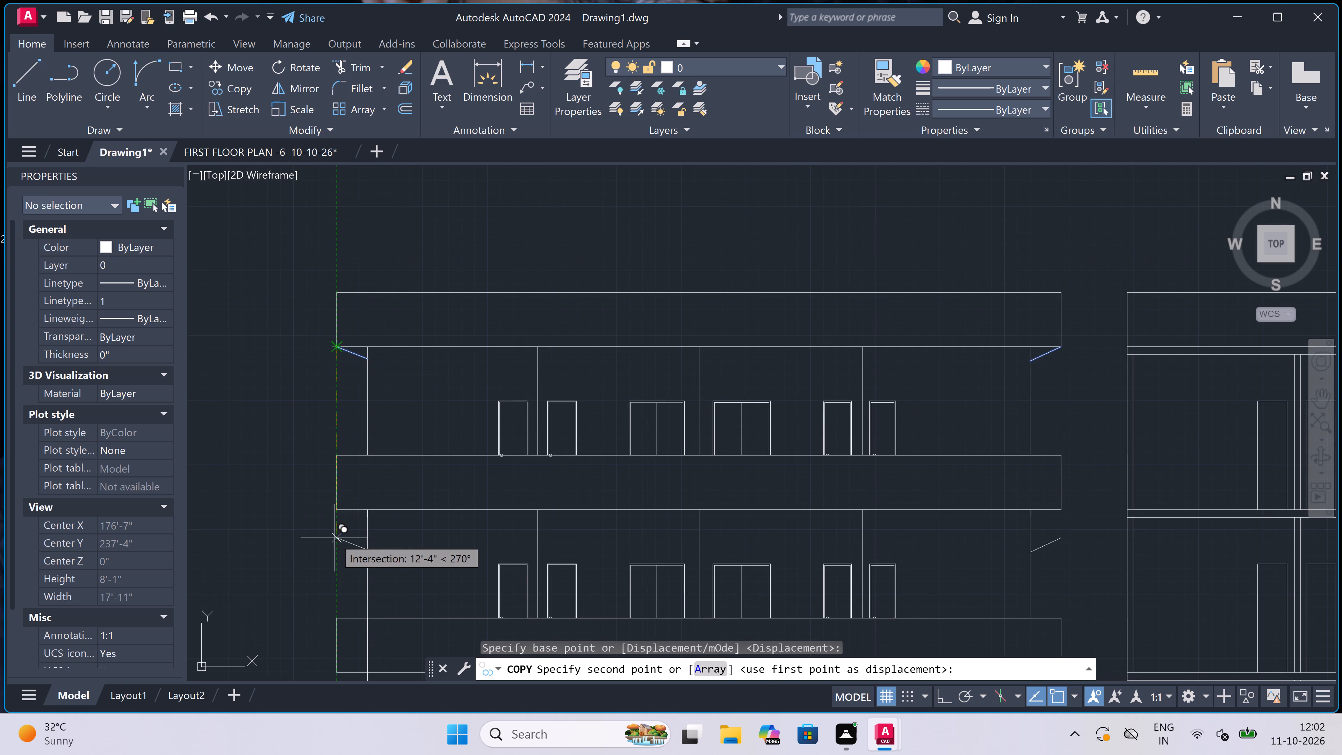
scroll(334, 538, "up", 4)
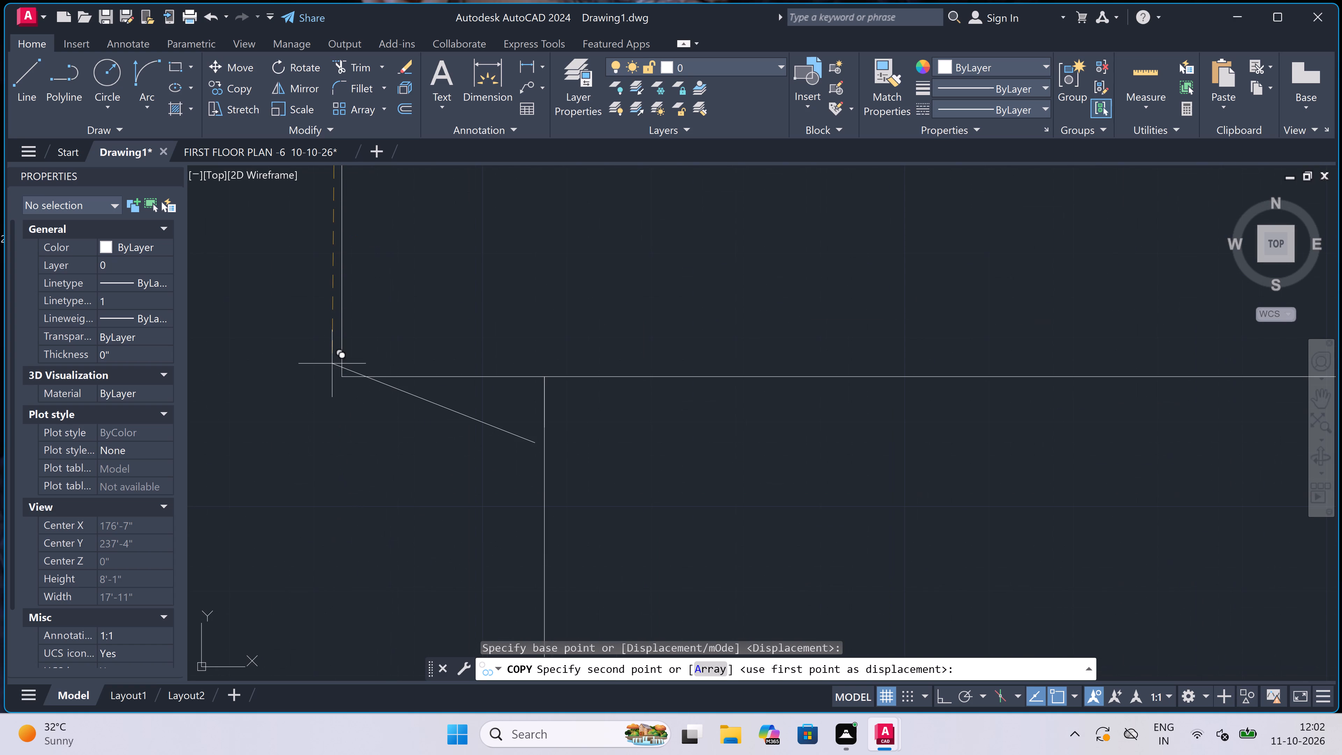
key("F8")
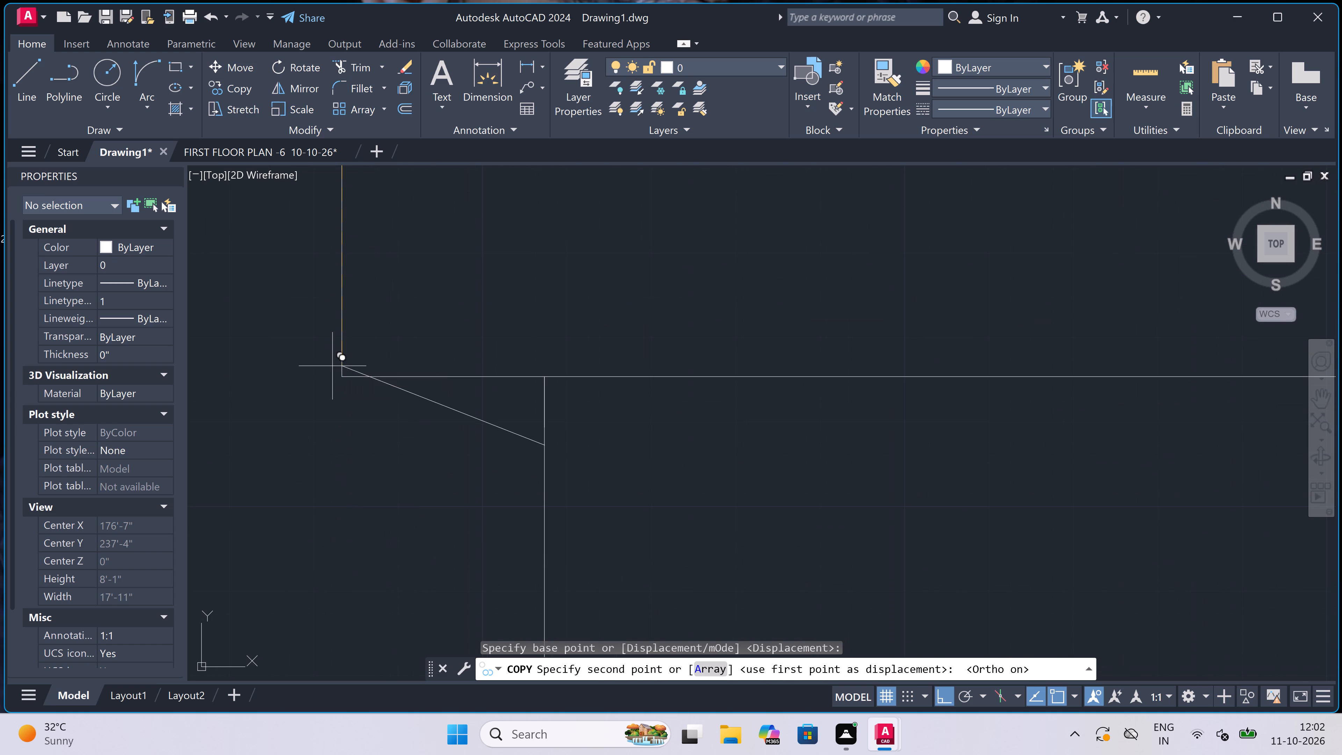
left_click(337, 381)
Place further copies of the diagonal pair at the lower corners of the third and fourth bands from the top.
scroll(337, 381, "down", 4)
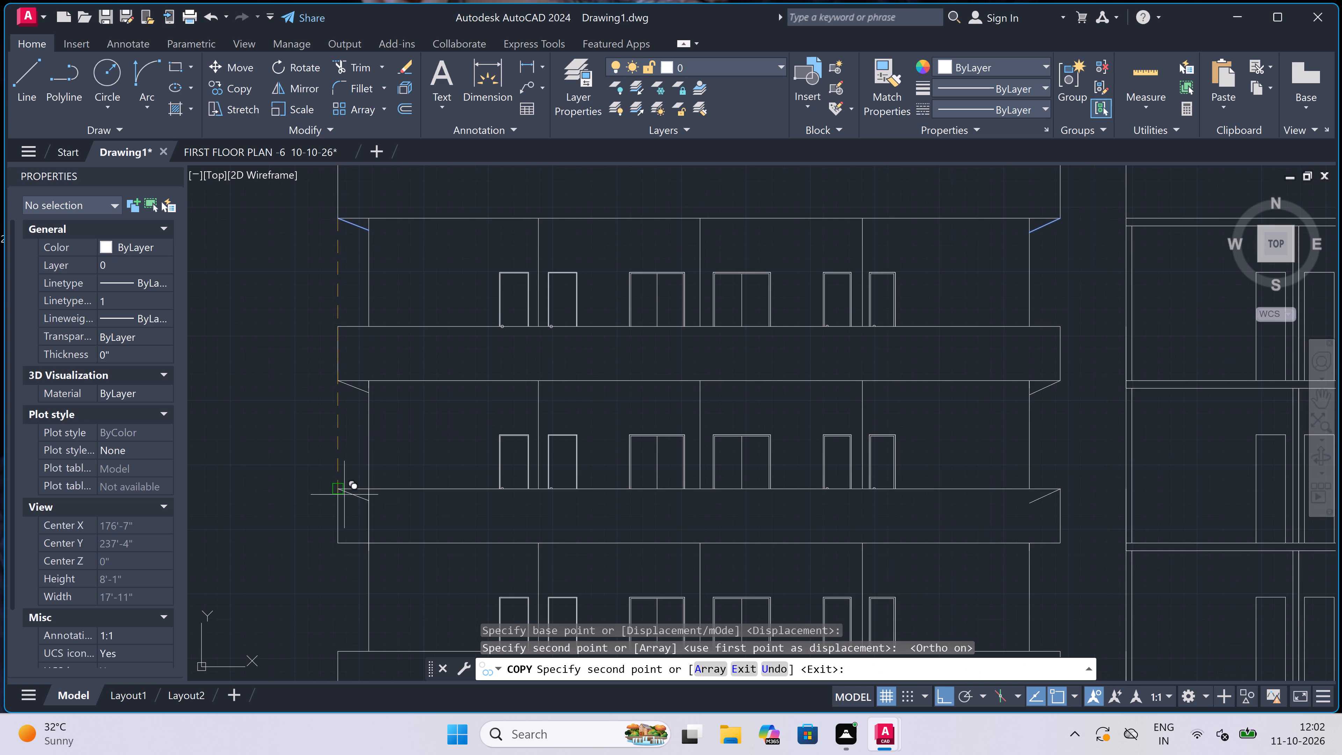
scroll(330, 544, "up", 3)
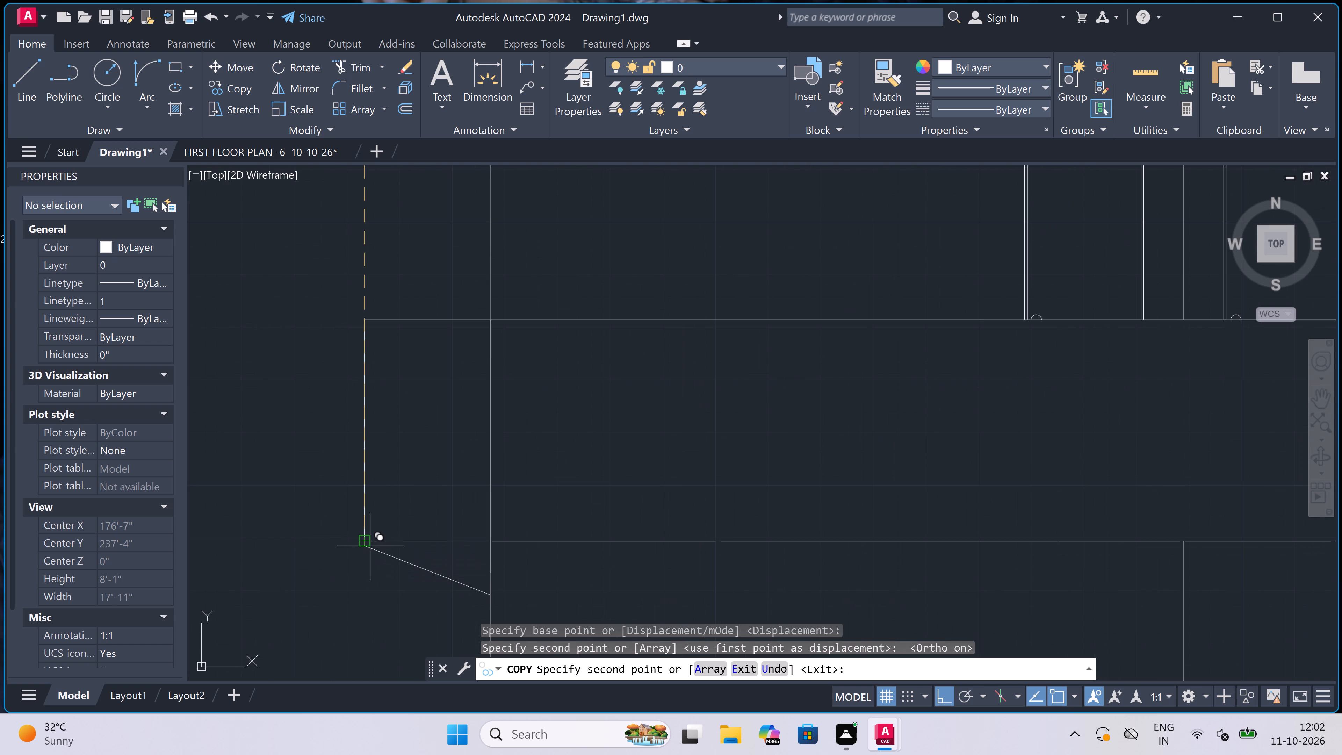
scroll(370, 545, "up", 3)
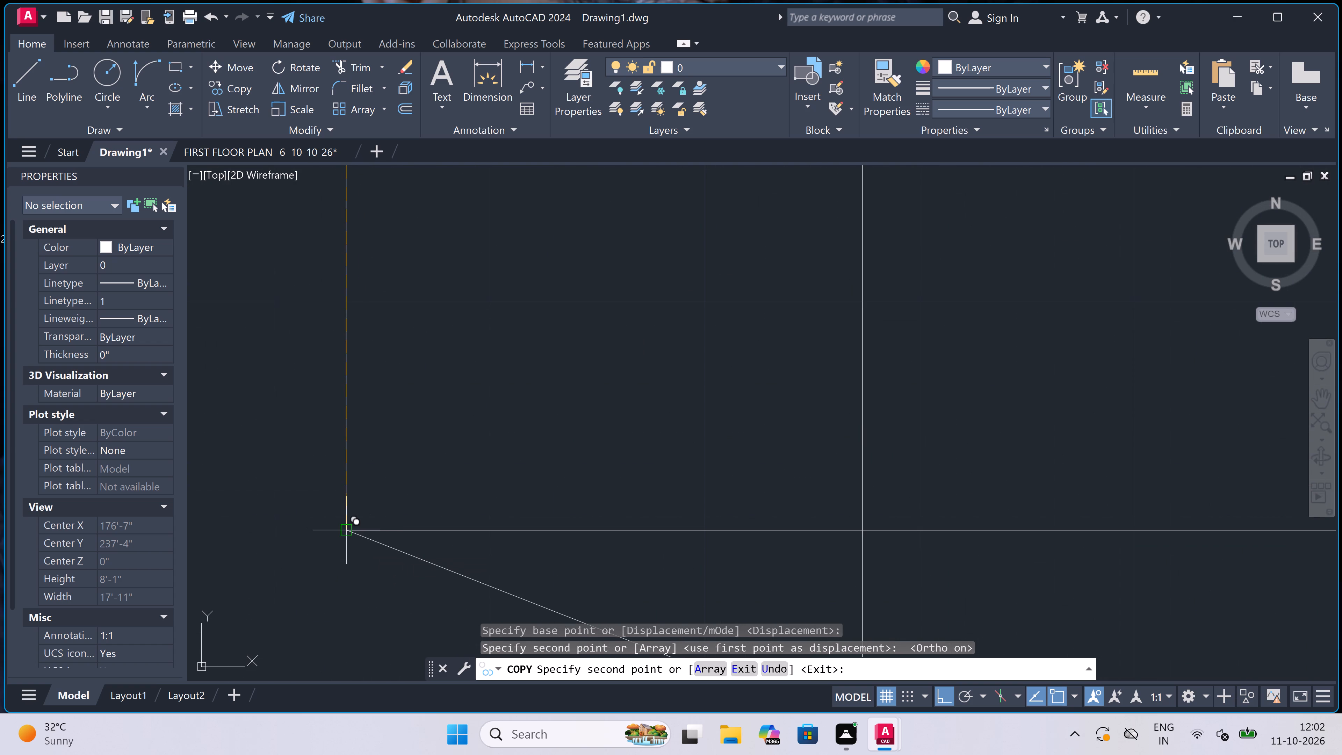
left_click(342, 532)
scroll(402, 436, "down", 5)
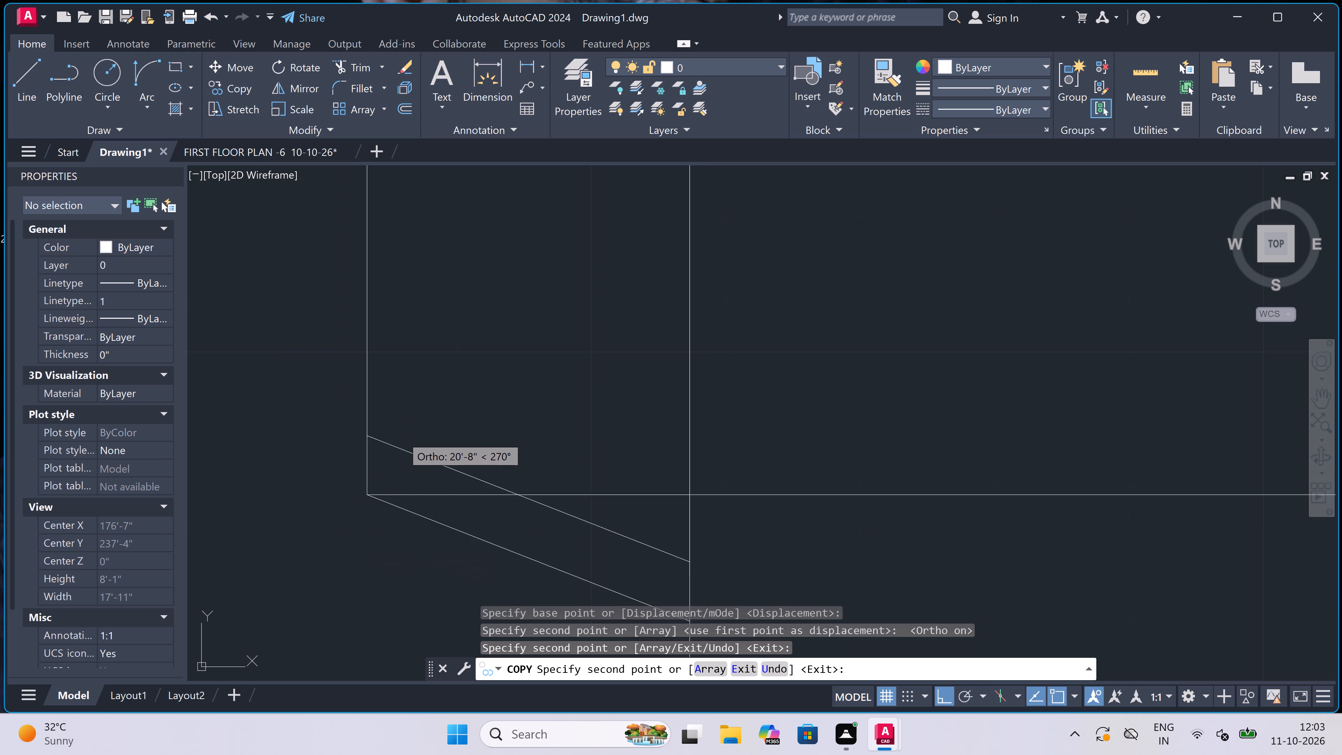
scroll(402, 436, "down", 2)
scroll(401, 566, "up", 4)
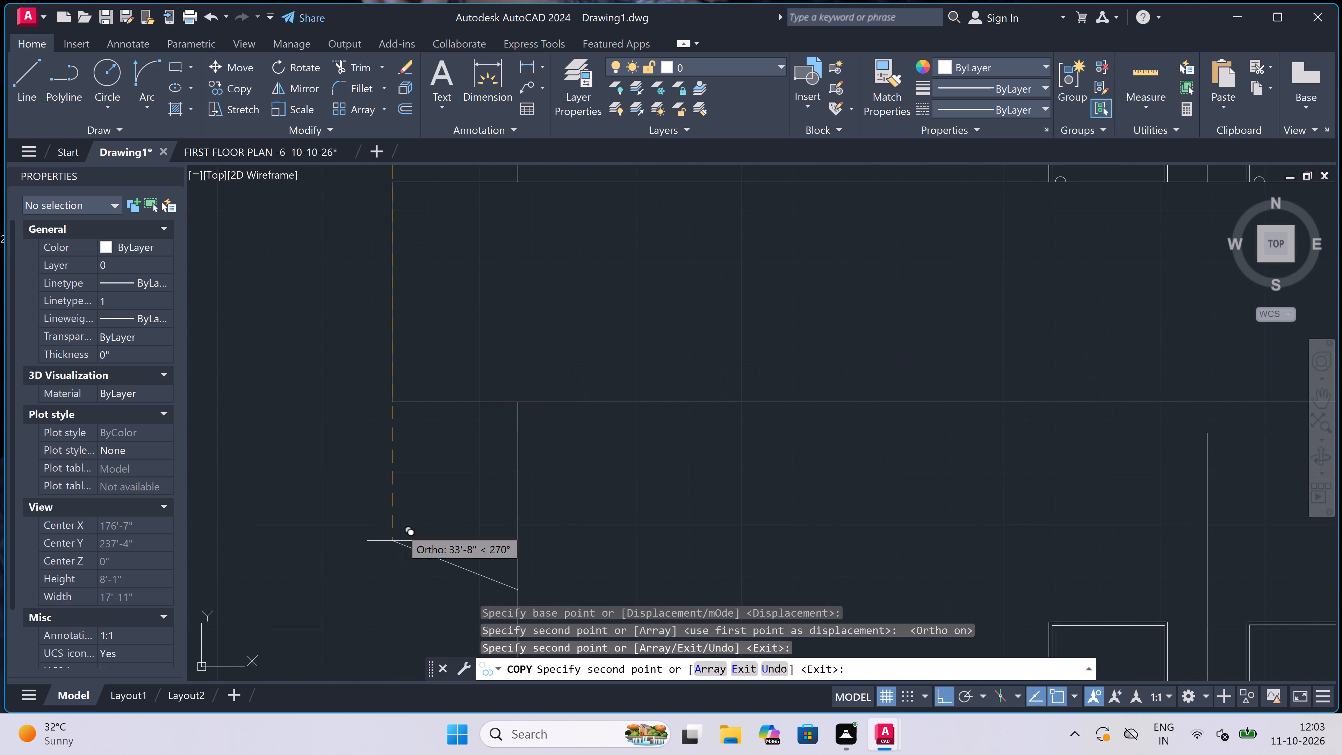
scroll(374, 409, "up", 3)
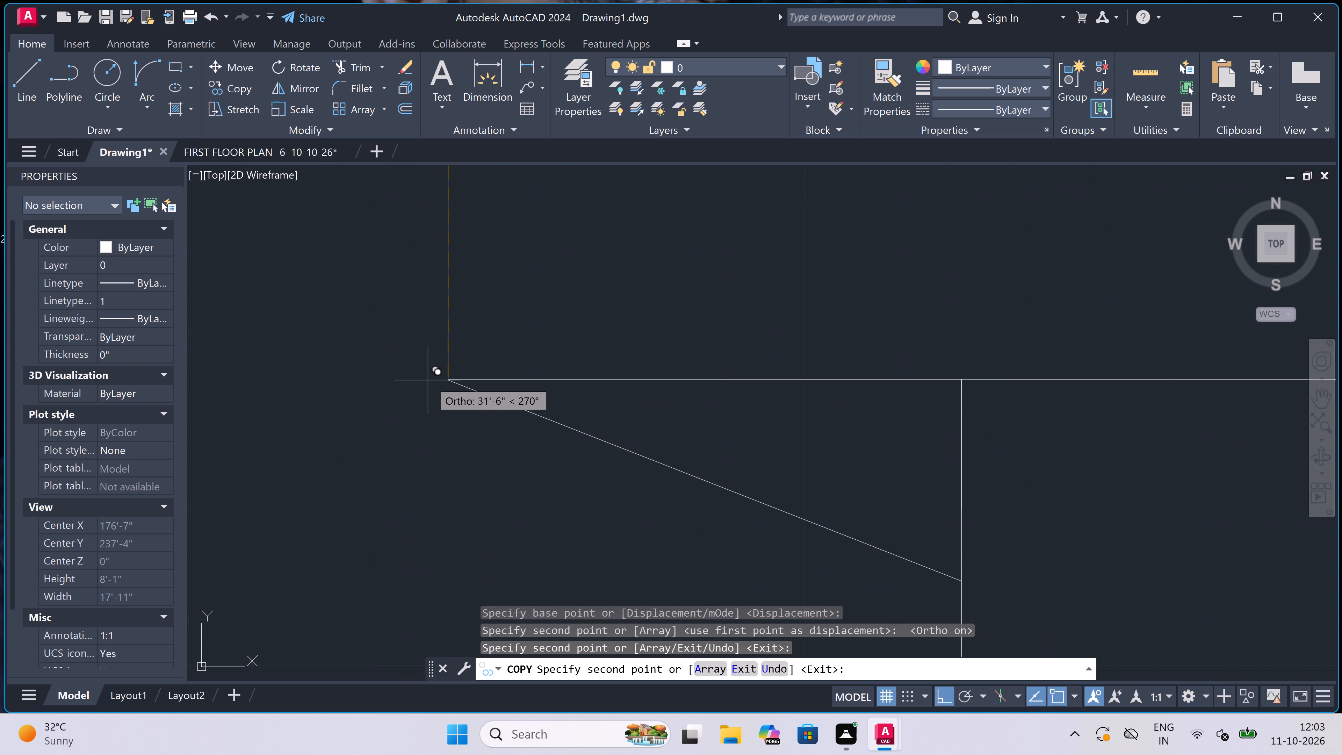
left_click(452, 383)
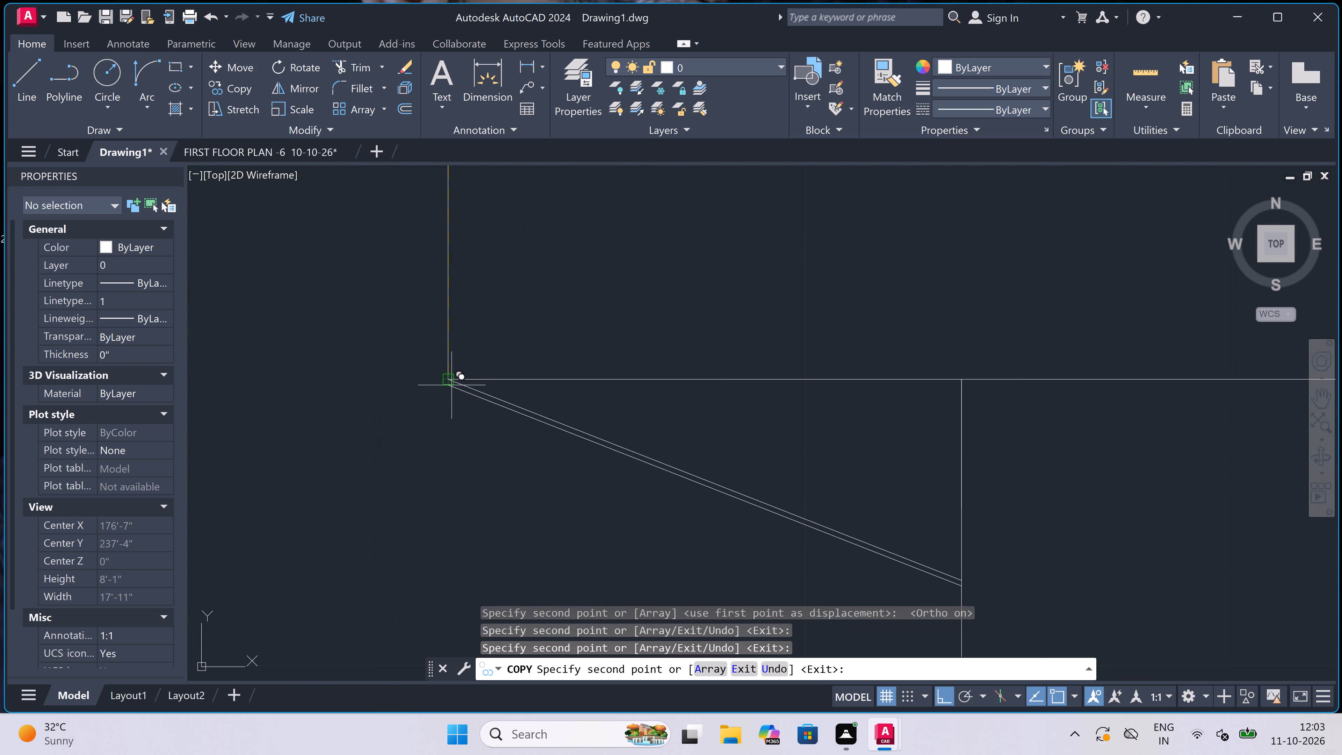
key("Escape")
Extend the lowest storey's three interior wall lines up to the underside of the band above.
scroll(408, 480, "down", 3)
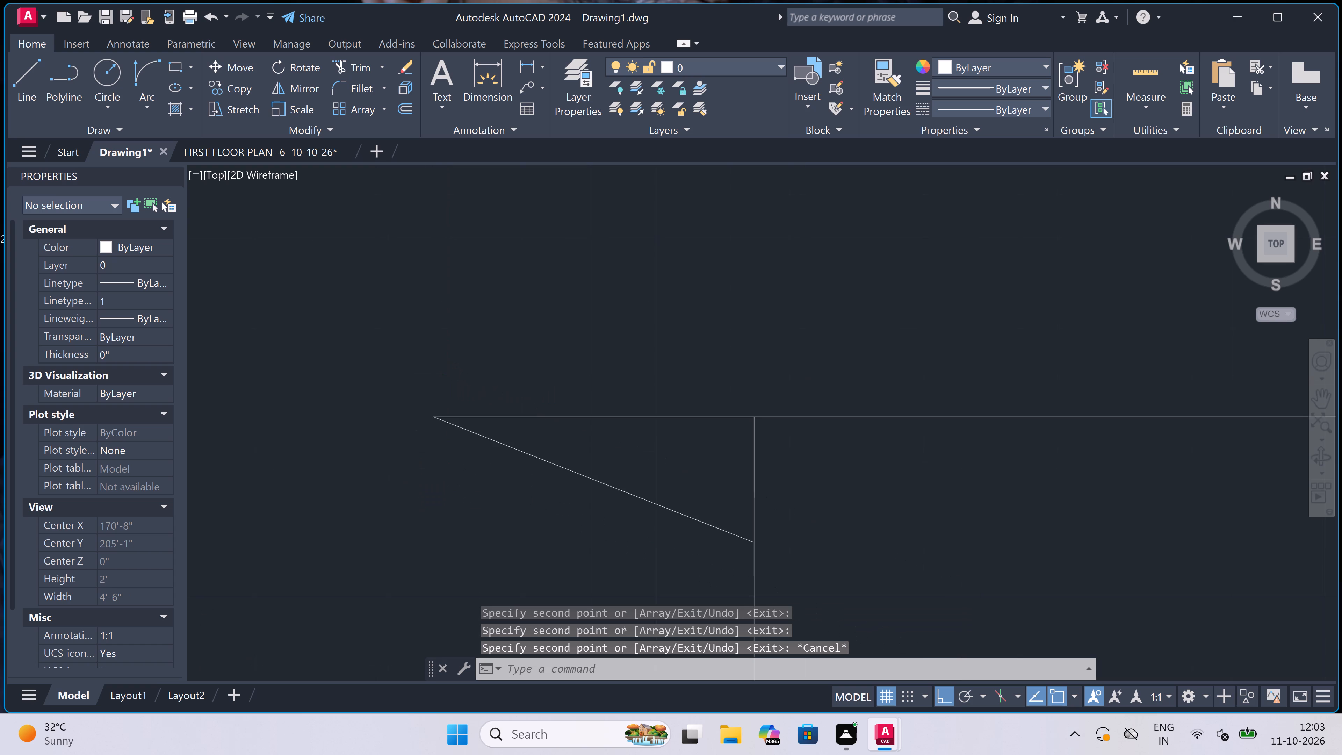
scroll(408, 480, "down", 2)
scroll(449, 371, "down", 4)
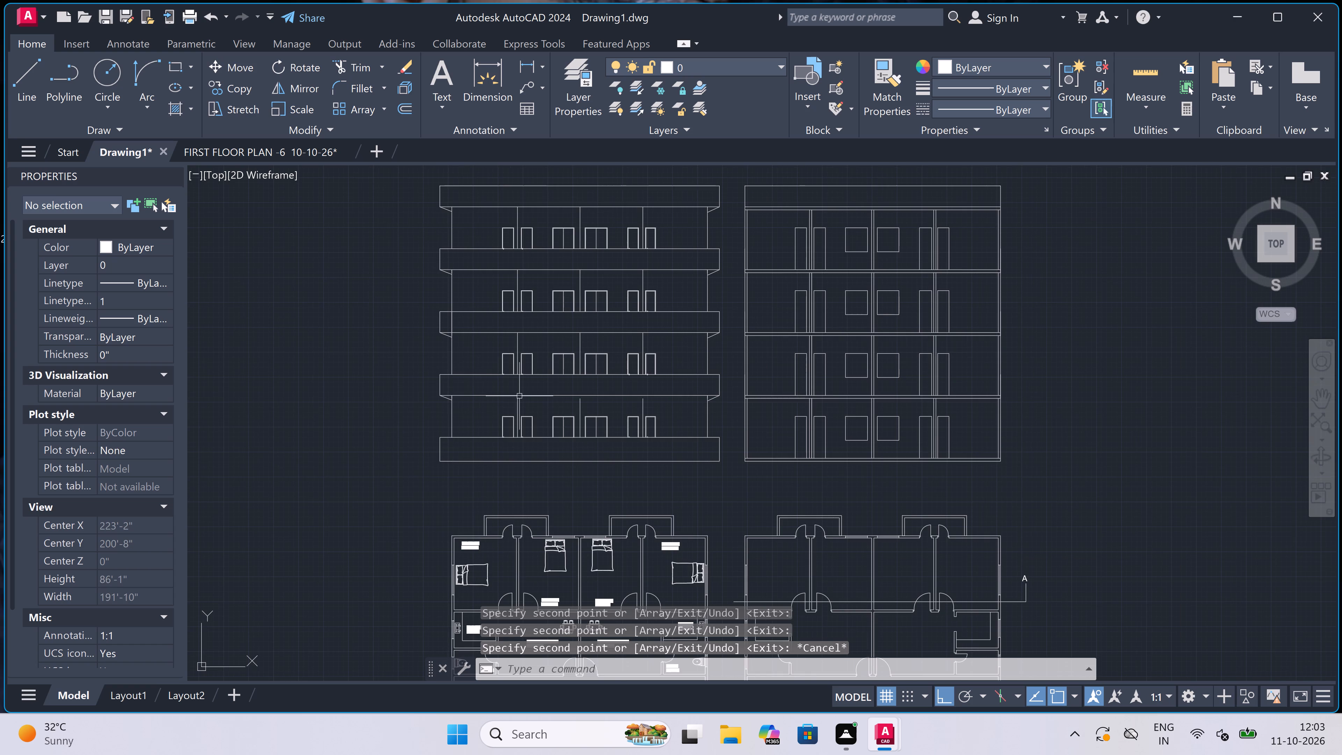
scroll(524, 403, "up", 3)
key("e")
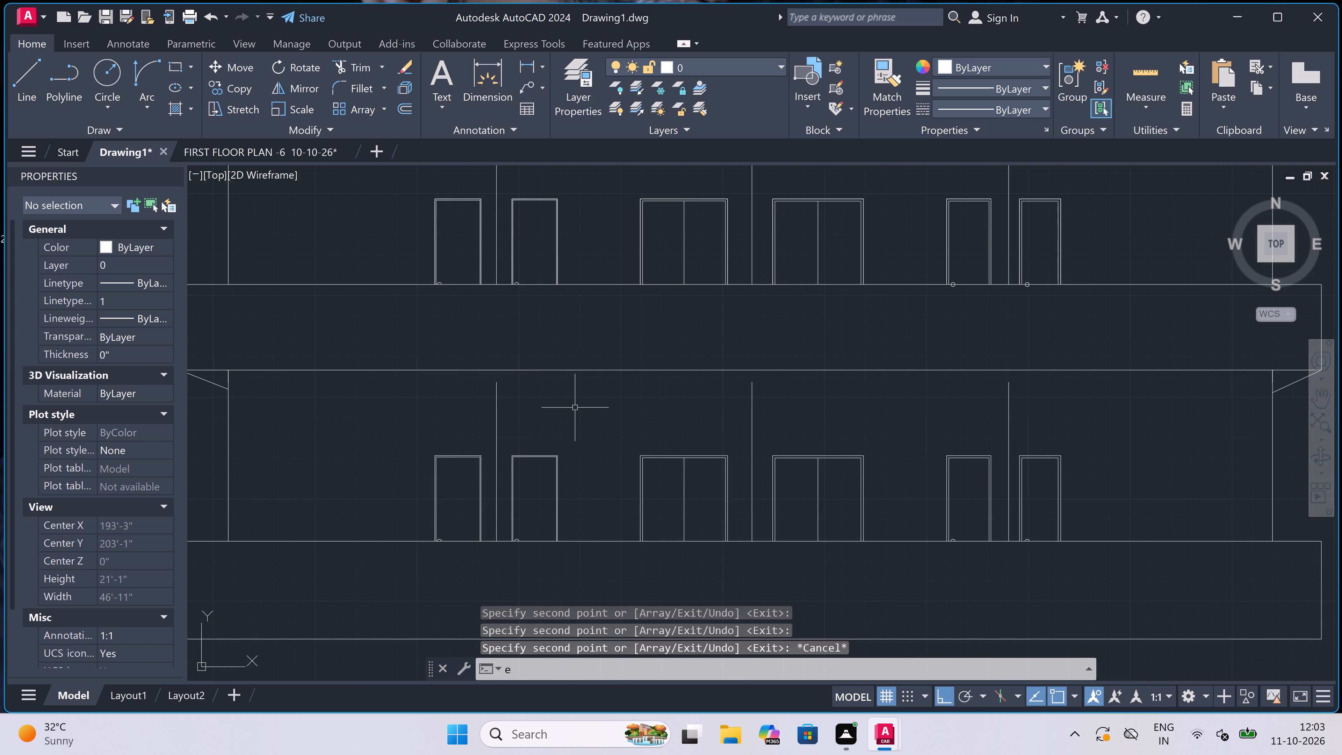
key("x")
key("space")
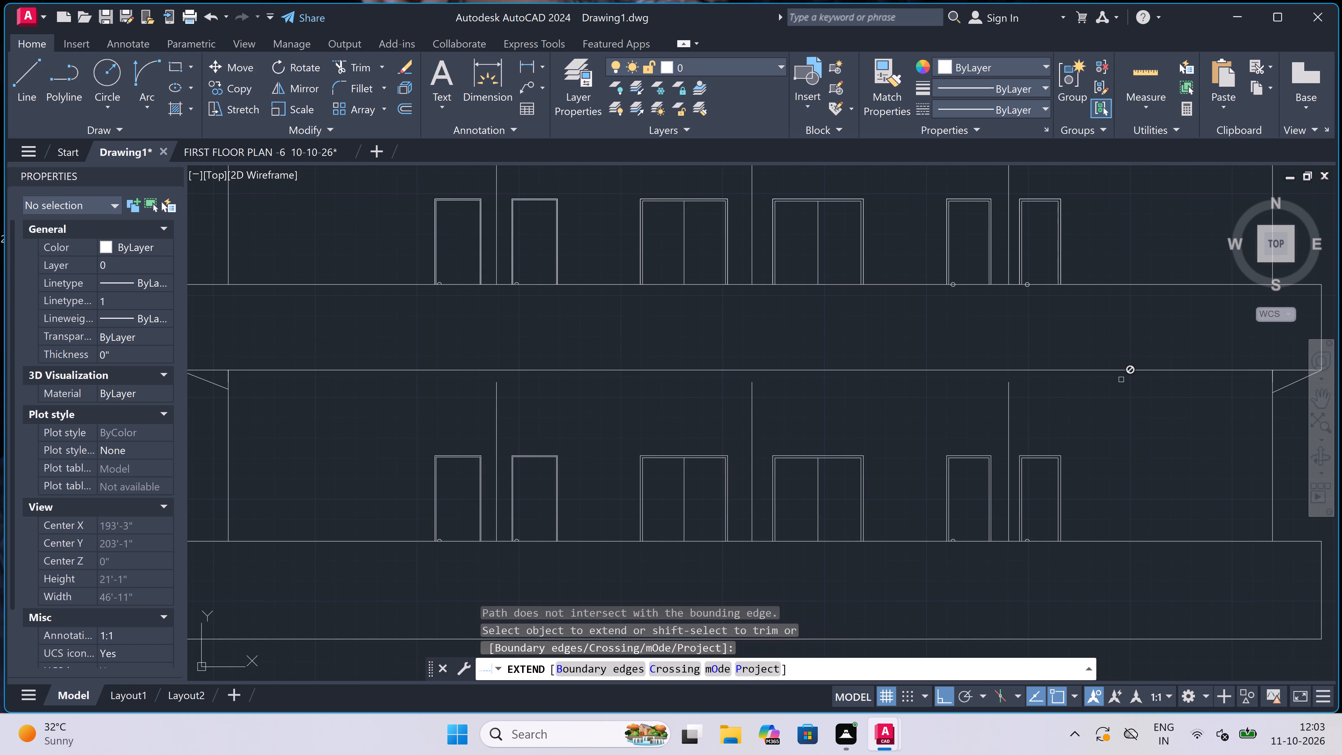
left_click(1049, 394)
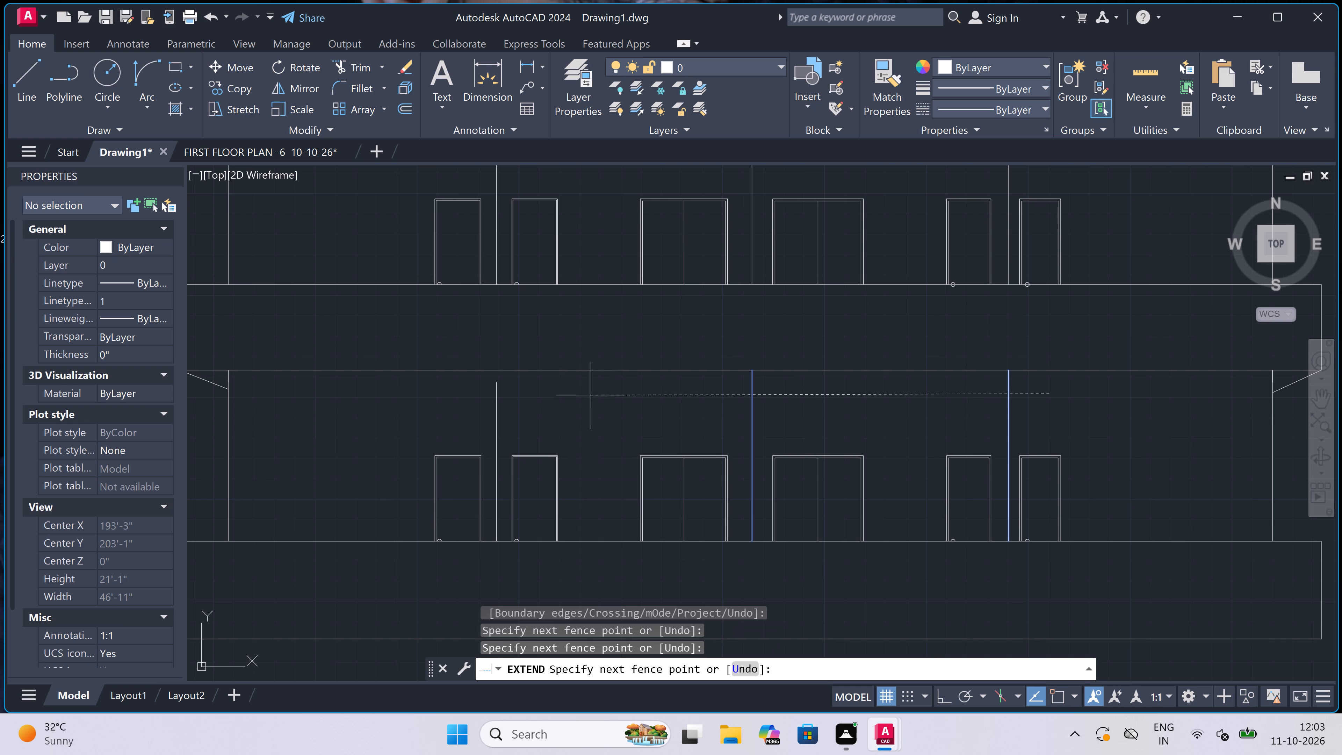
left_click(463, 406)
key("Escape")
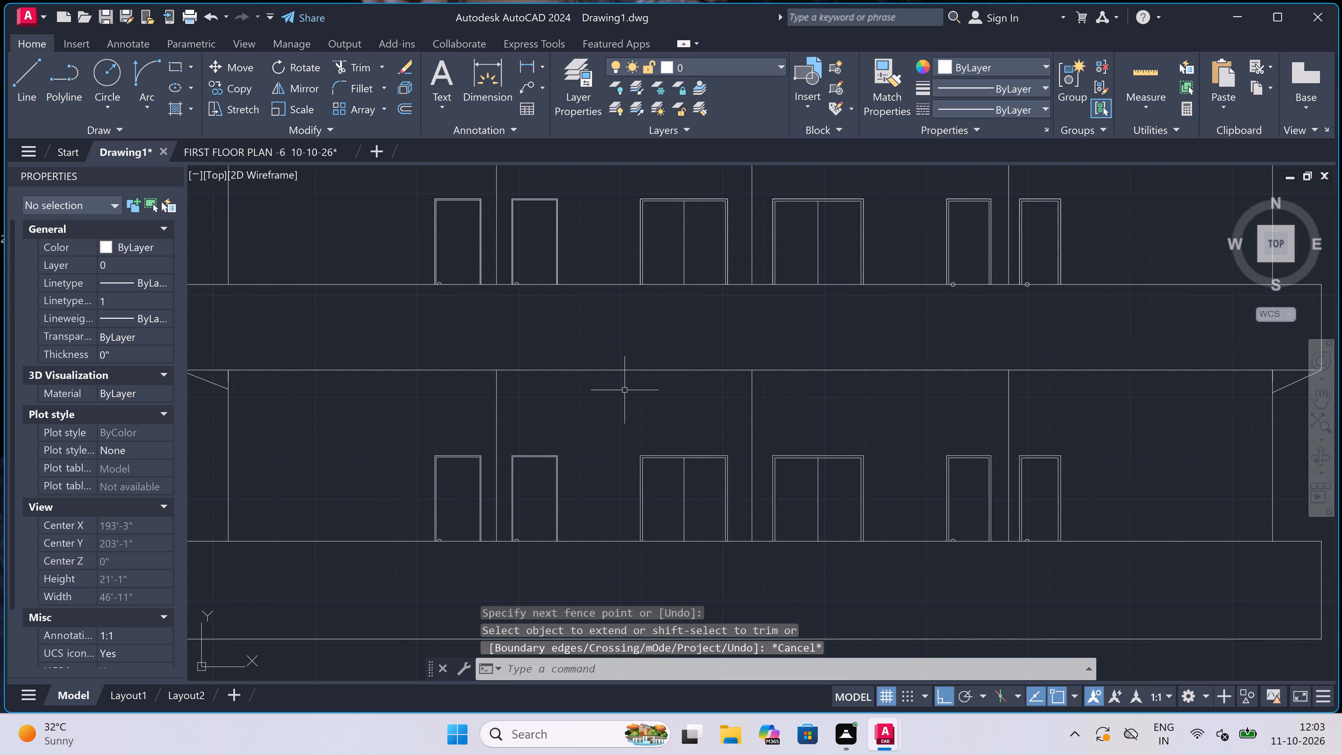
Create a multiline text title reading "ELEVATIOM" in the gap between the left-hand elevation and the floor plan below it.
scroll(625, 390, "down", 4)
scroll(625, 390, "up", 1)
scroll(625, 390, "down", 2)
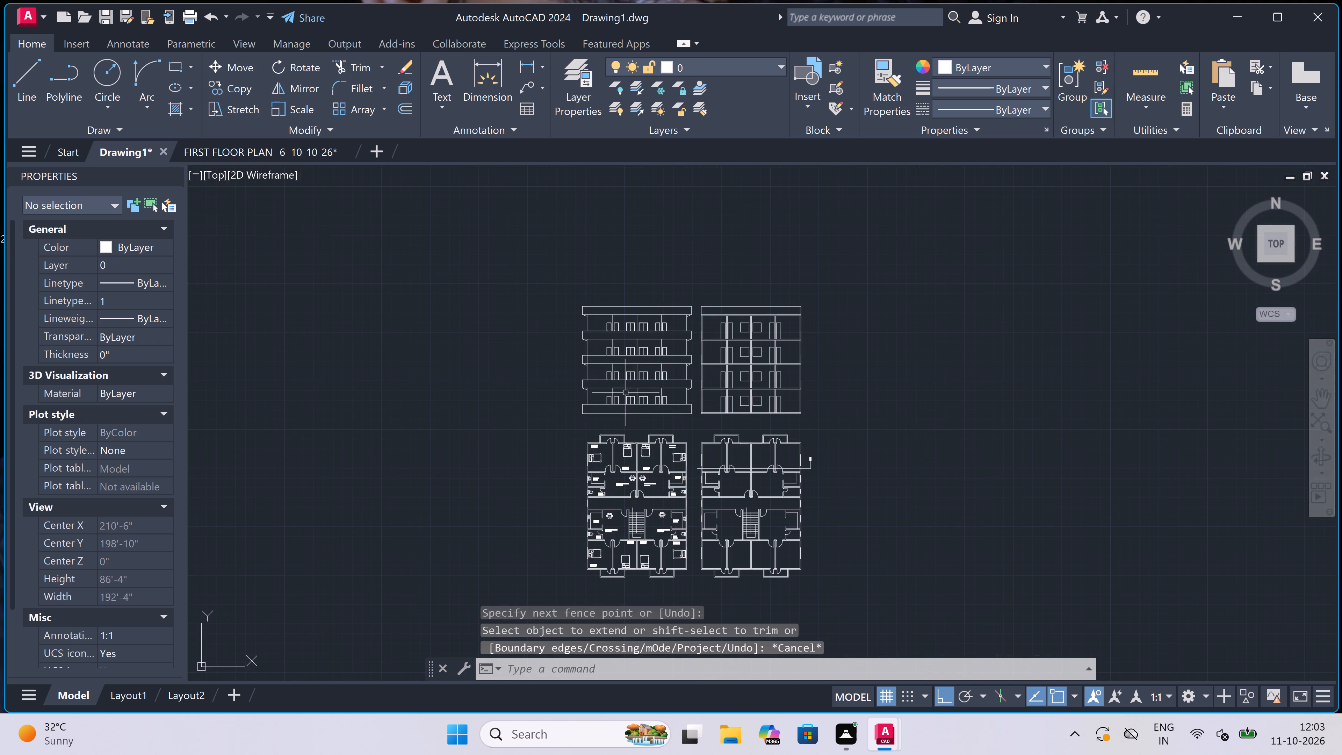
scroll(626, 428, "up", 1)
scroll(651, 404, "up", 3)
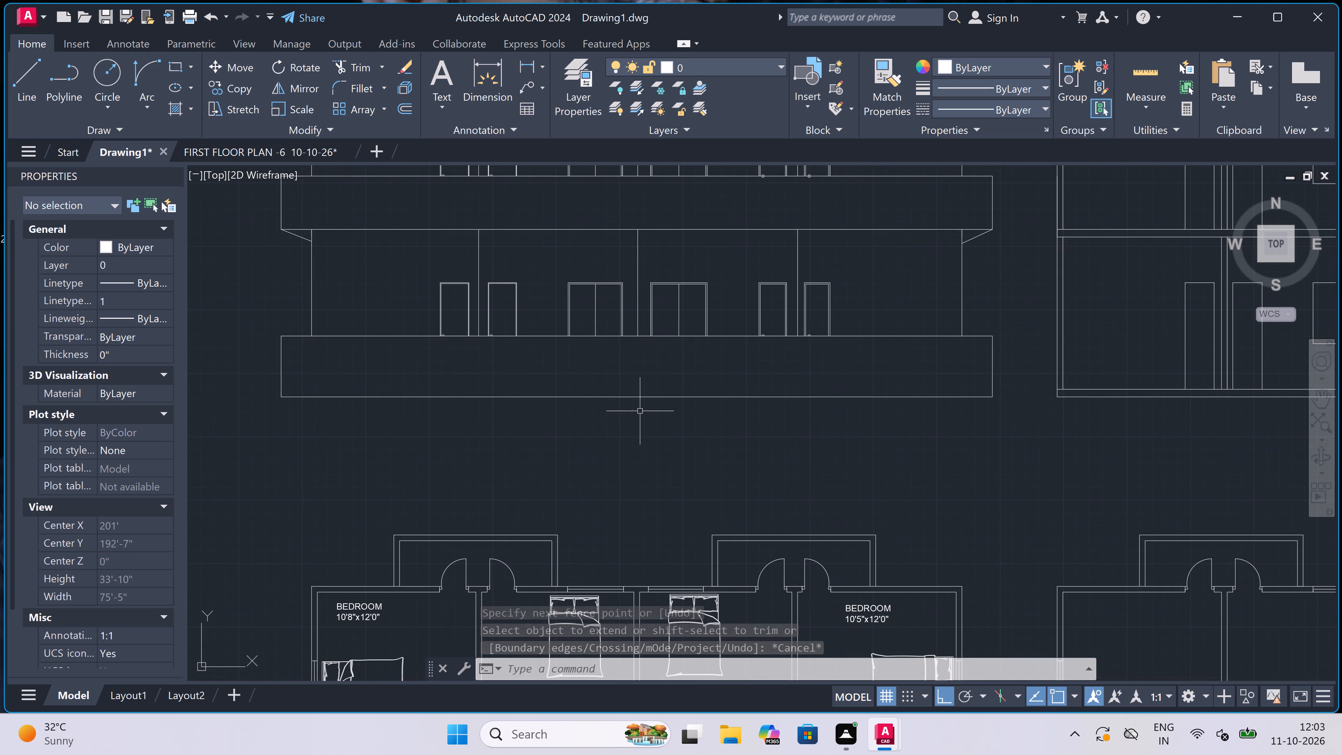
type("mt")
key("space")
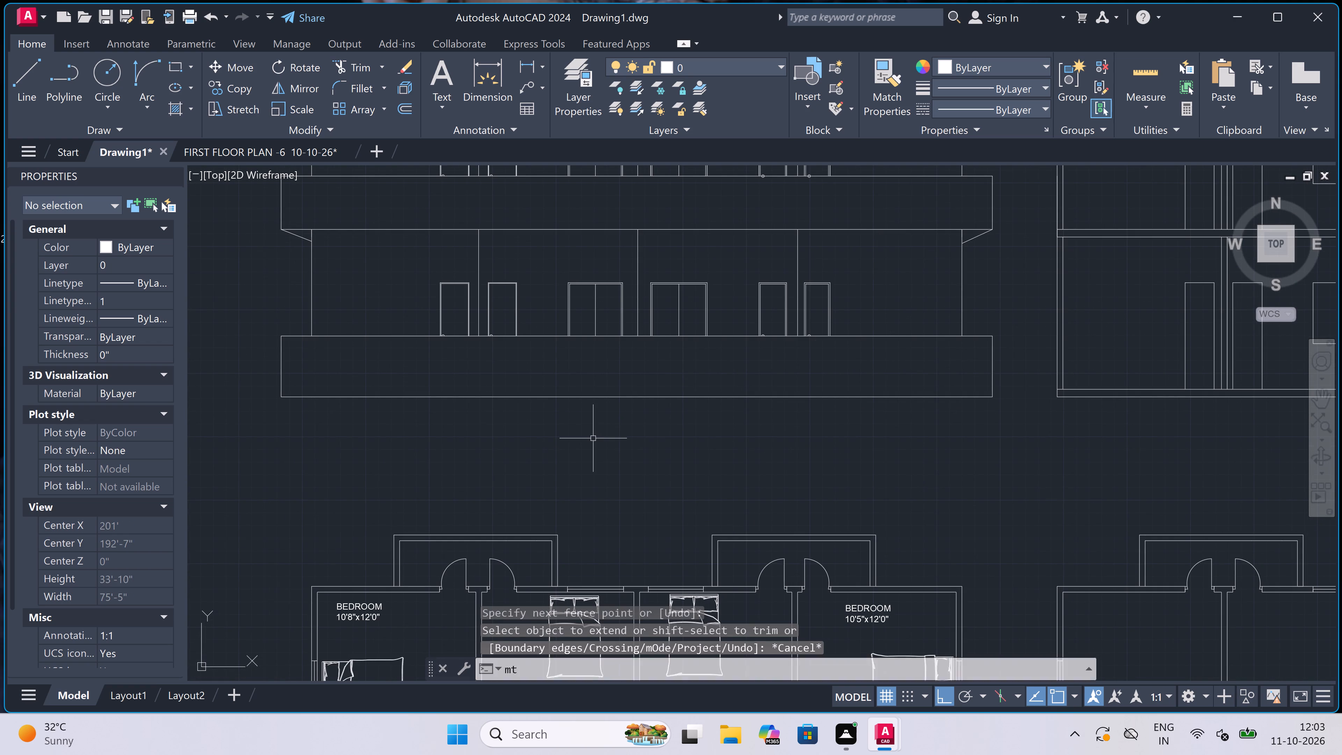
left_click_drag(463, 452, 489, 452)
left_click(946, 442)
scroll(640, 470, "up", 1)
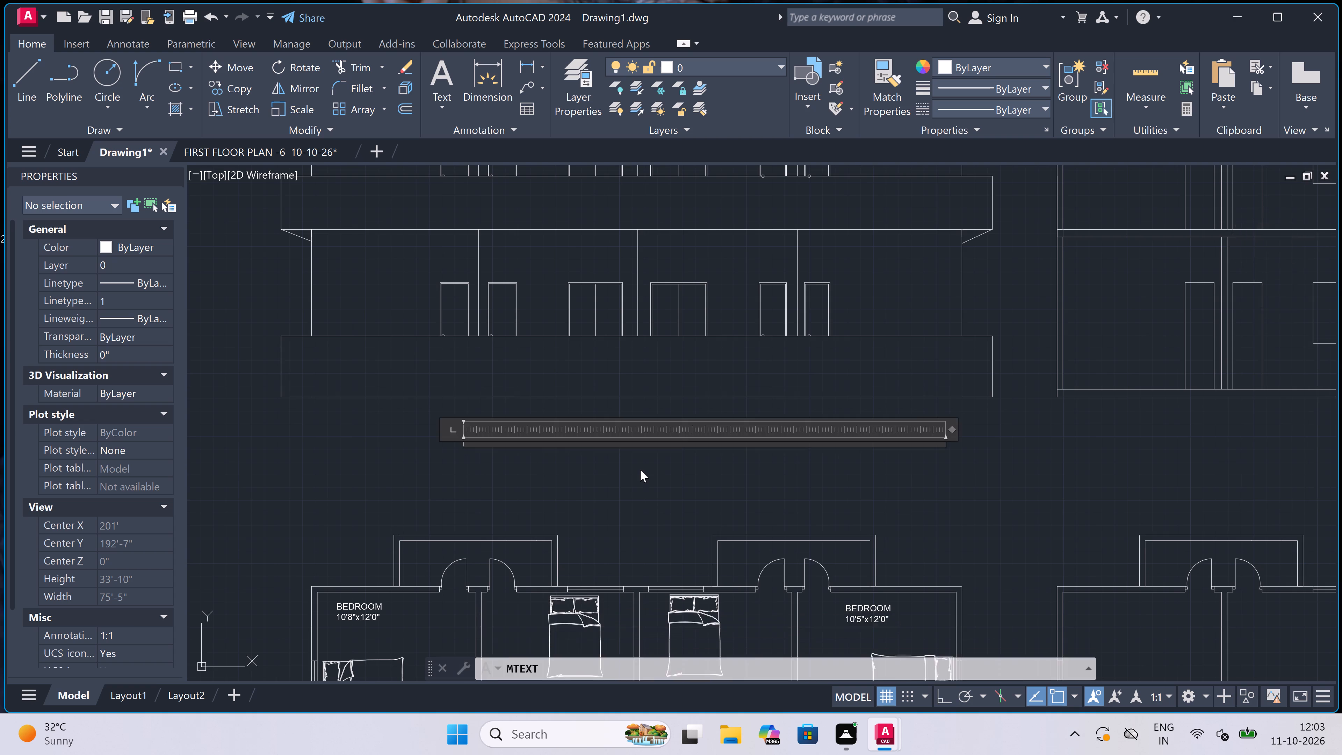
scroll(640, 470, "up", 1)
scroll(640, 470, "down", 2)
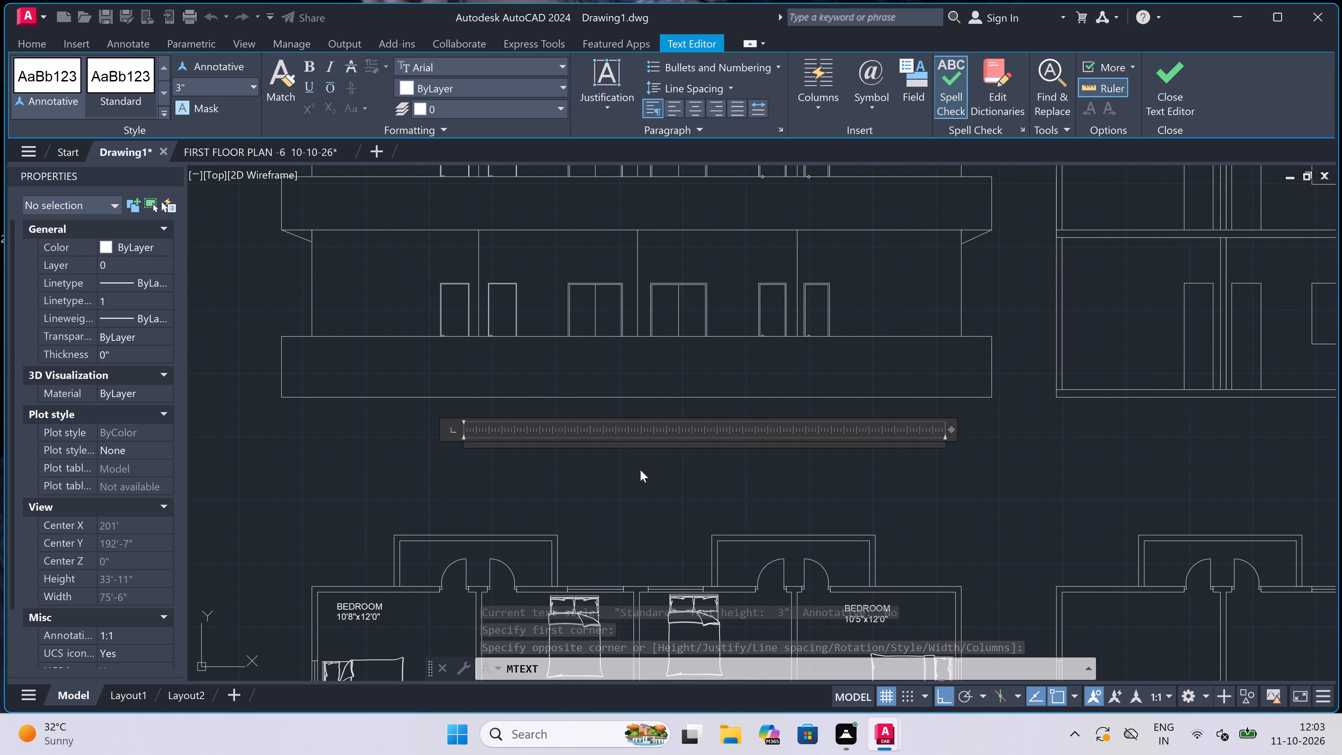
type("ELEVATIOM")
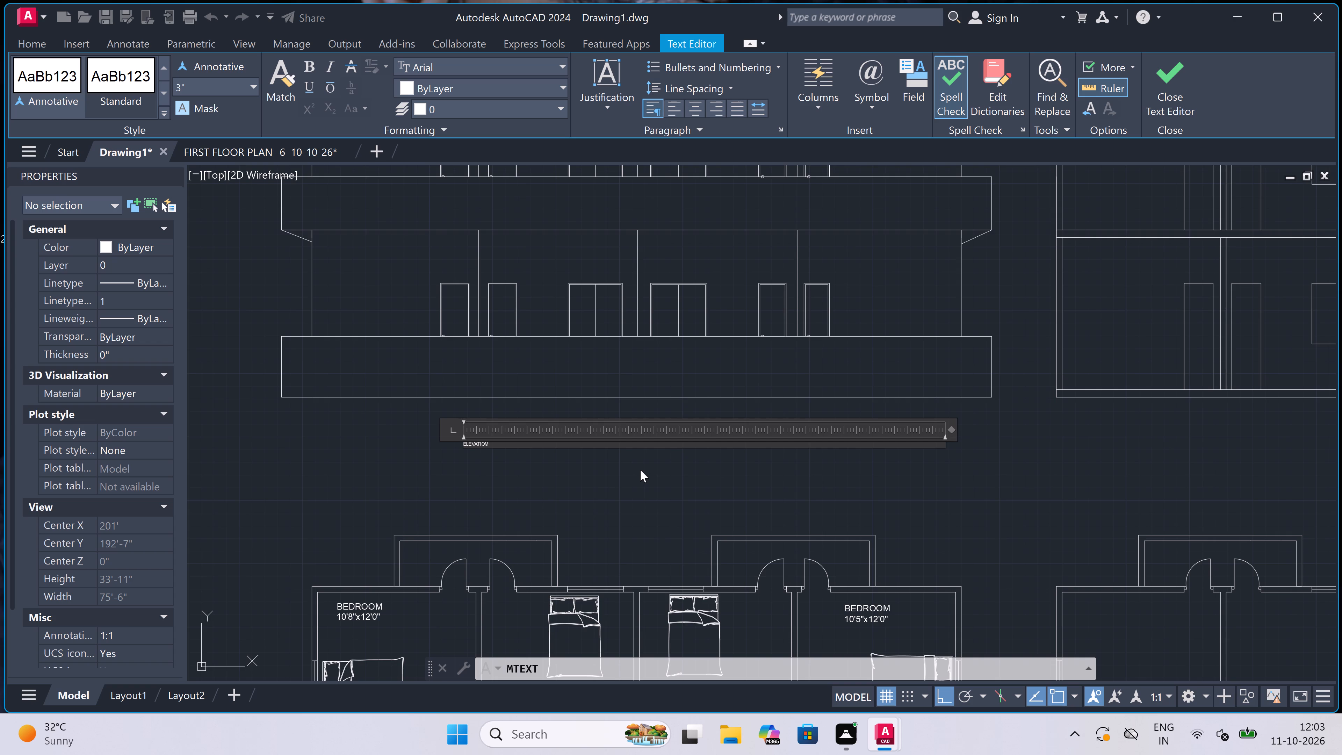
scroll(419, 489, "up", 3)
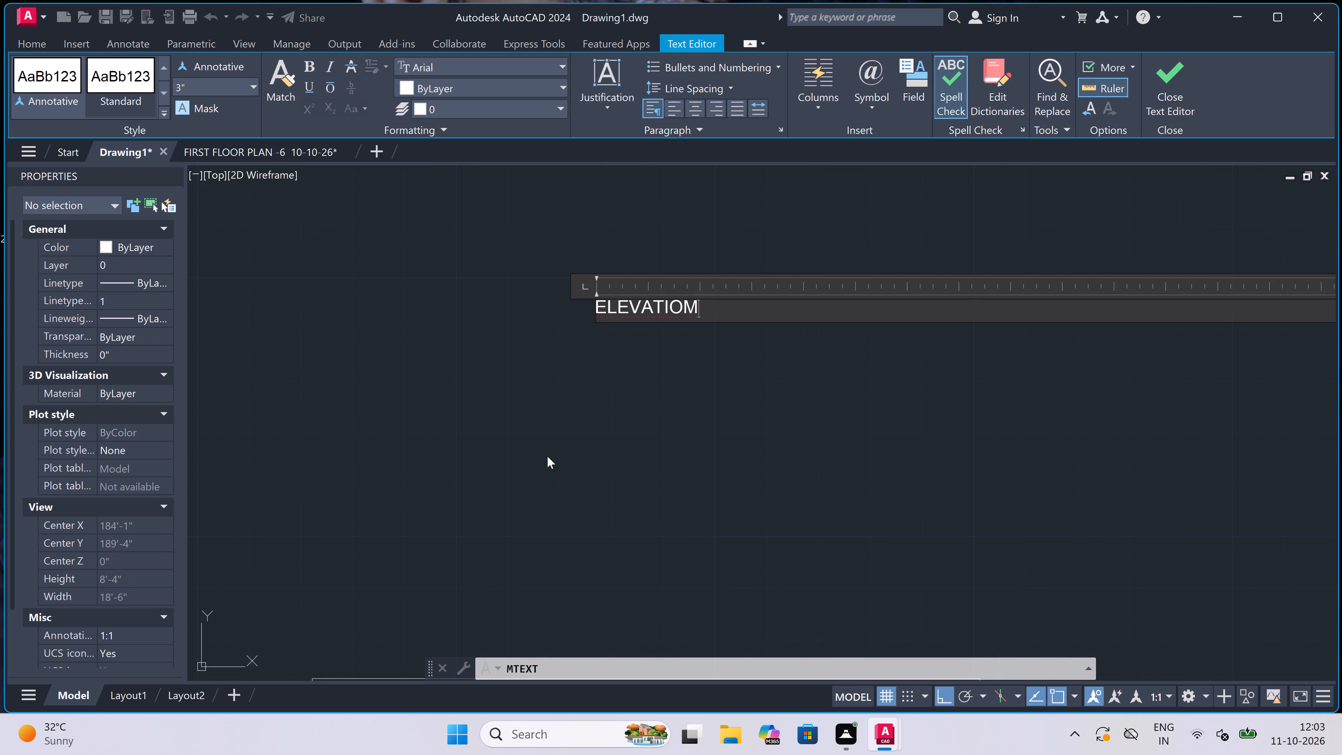
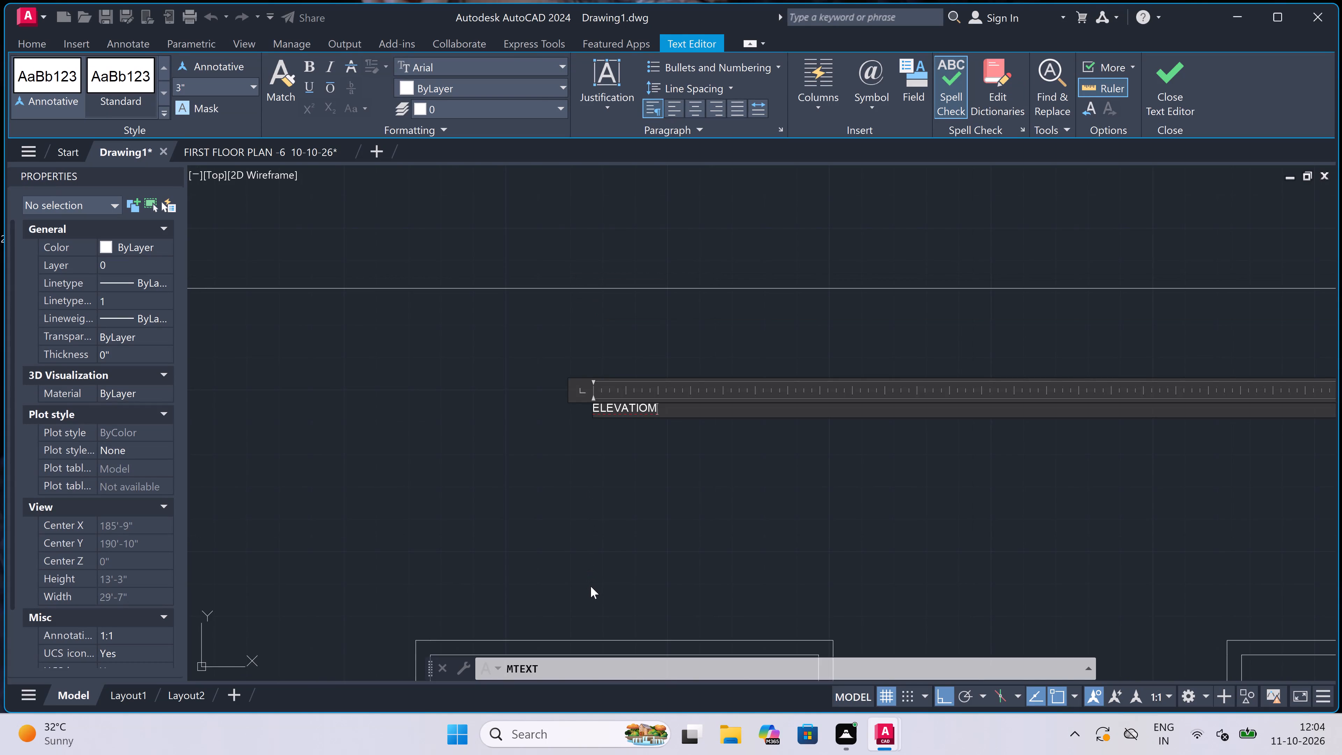
Finish editing the "ELEVATIOM" title text beneath the left-hand elevation.
scroll(591, 586, "down", 1)
scroll(591, 587, "up", 1)
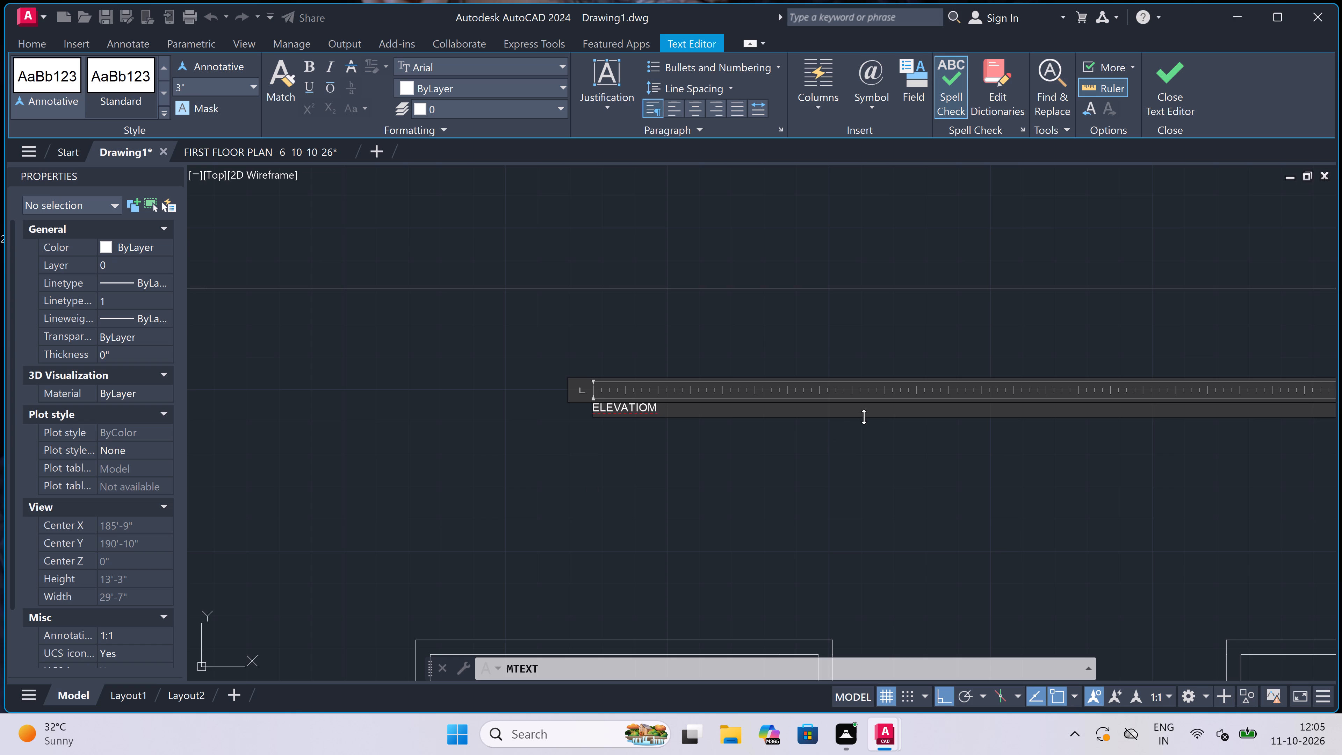
left_click(601, 482)
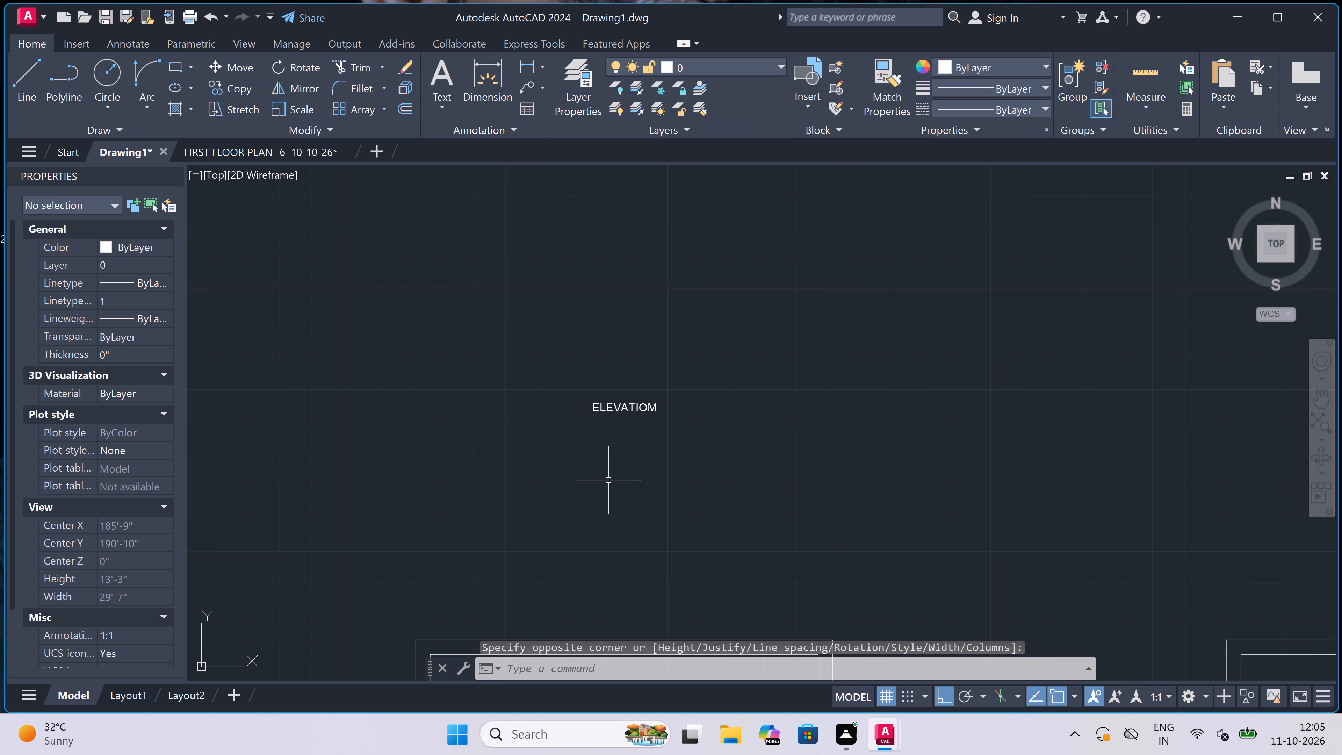
Create a multiline text title reading "SECTION-A" in the gap between the right-hand section drawing and the floor plan below it.
scroll(606, 482, "down", 6)
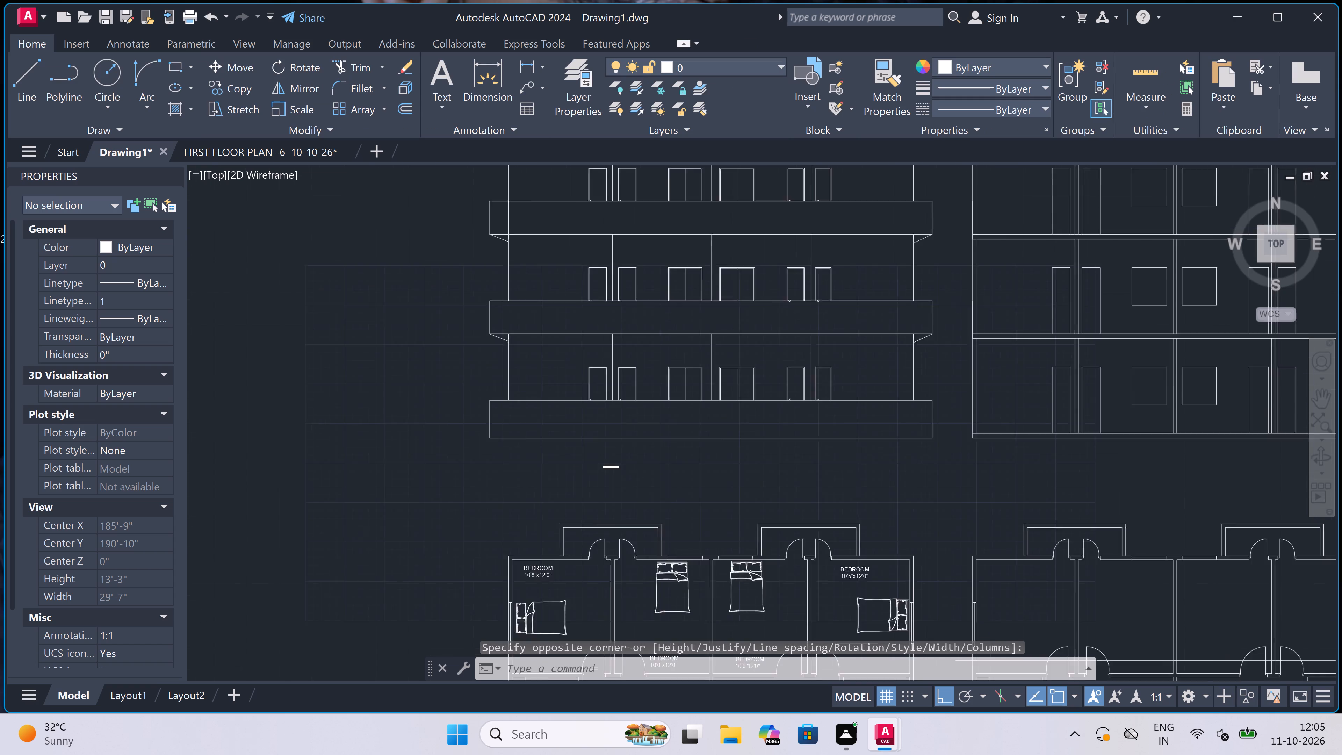
scroll(606, 486, "down", 2)
key("space")
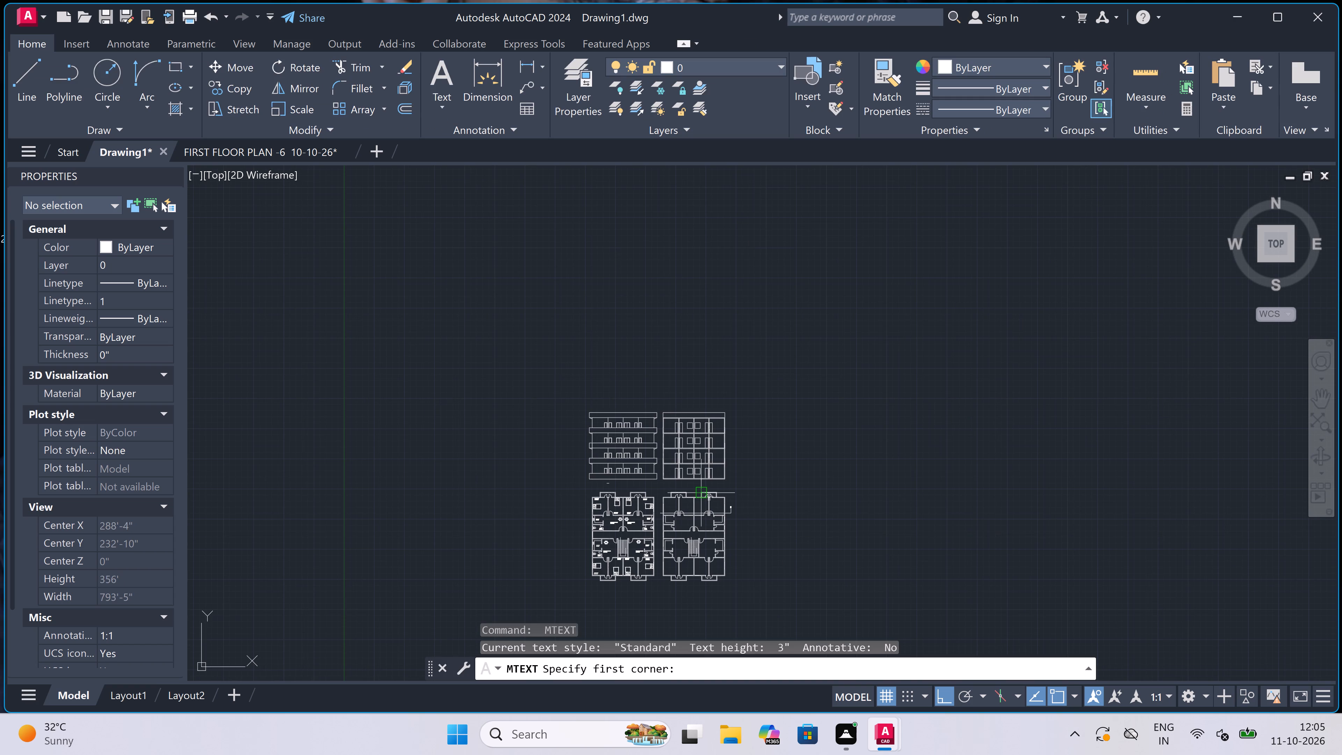
scroll(690, 488, "up", 4)
scroll(665, 464, "up", 2)
left_click_drag(559, 468, 561, 470)
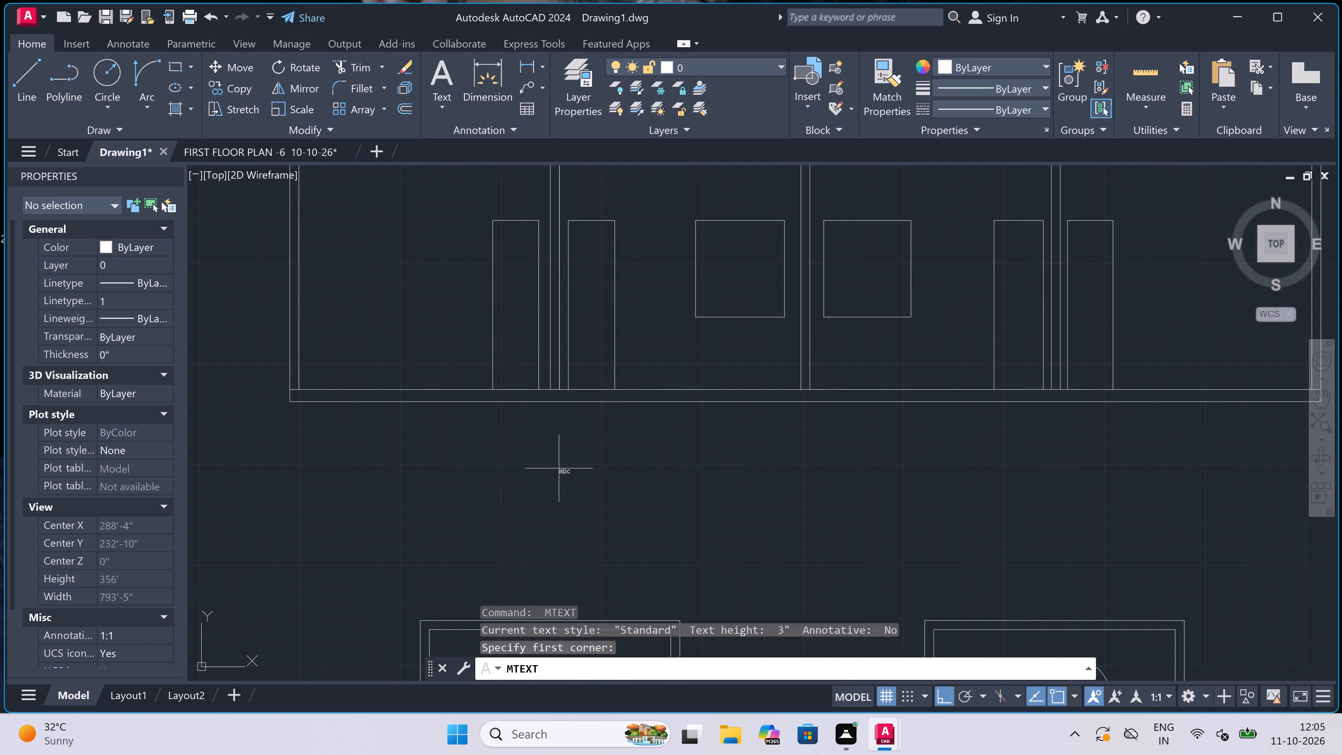
left_click_drag(561, 470, 595, 478)
left_click(1232, 475)
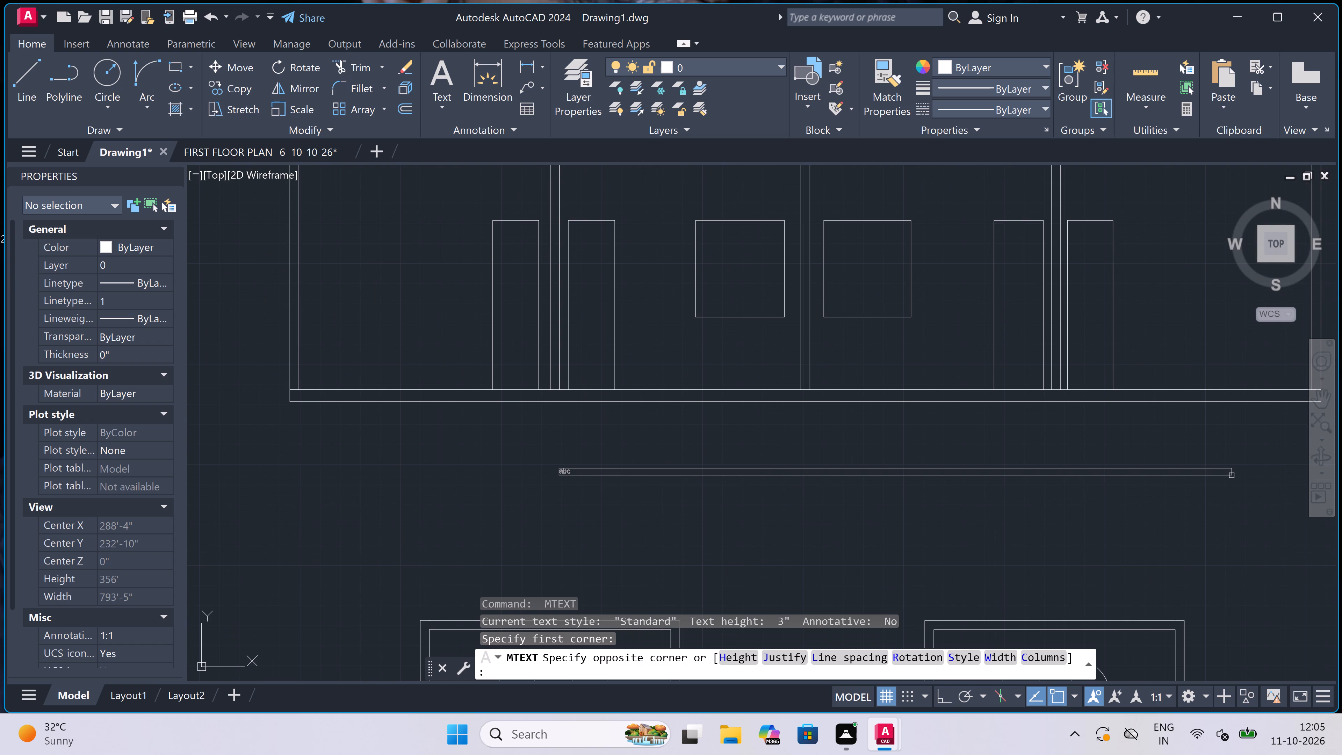
type("SE")
type("CTIOM")
key("BackSpace")
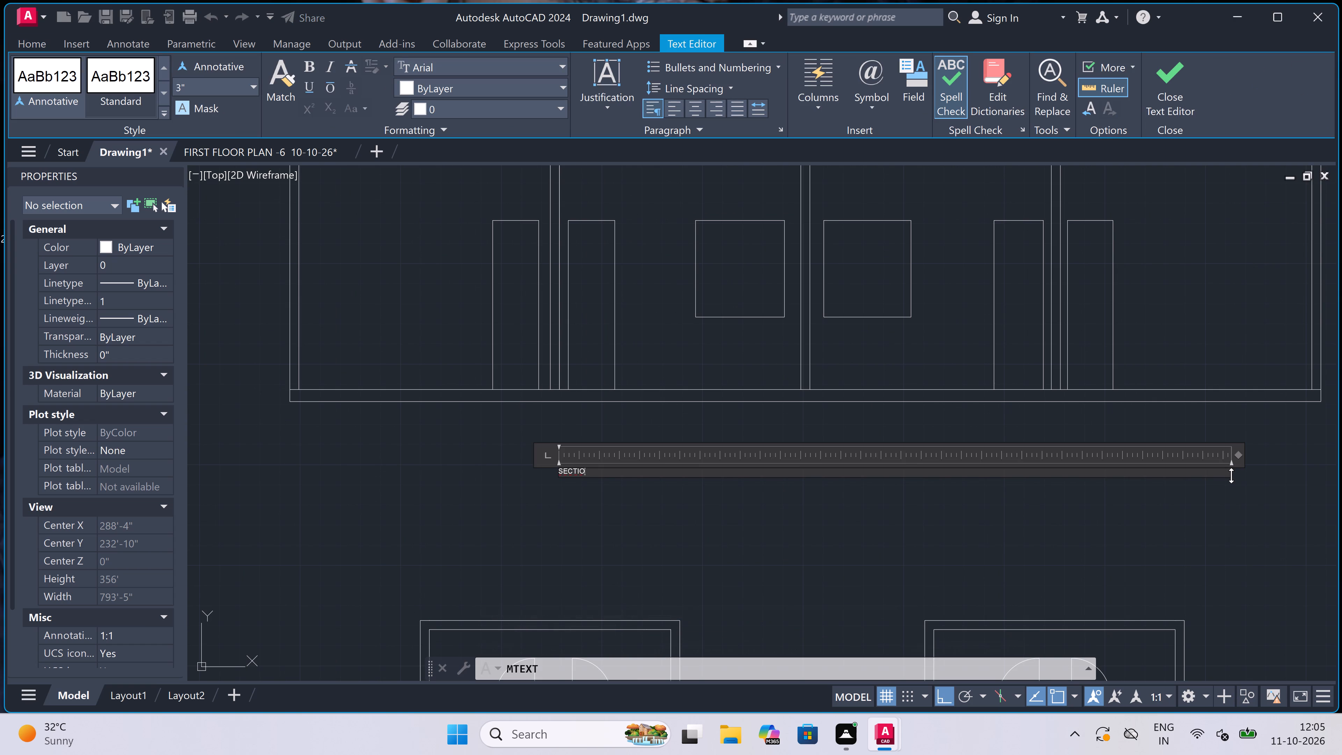
key("n")
key("minus")
key("a")
scroll(565, 476, "up", 5)
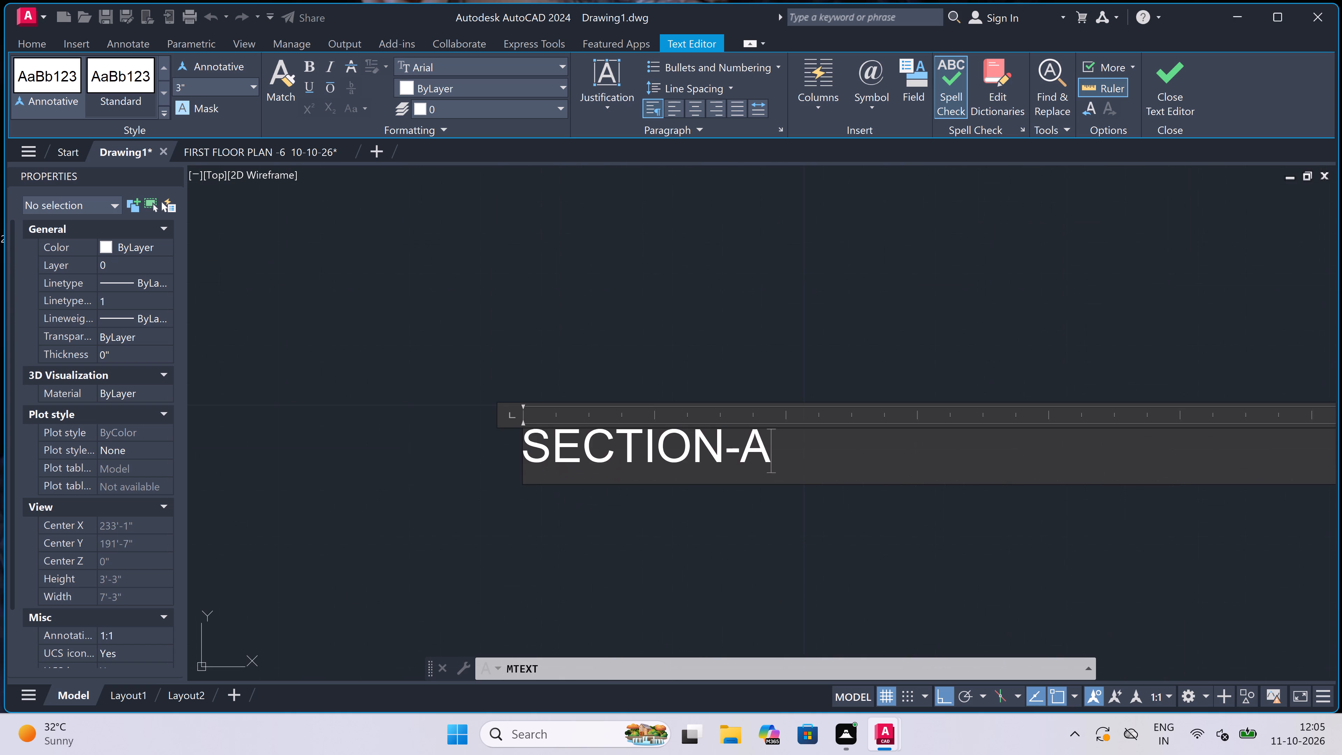
scroll(567, 475, "down", 4)
left_click(572, 502)
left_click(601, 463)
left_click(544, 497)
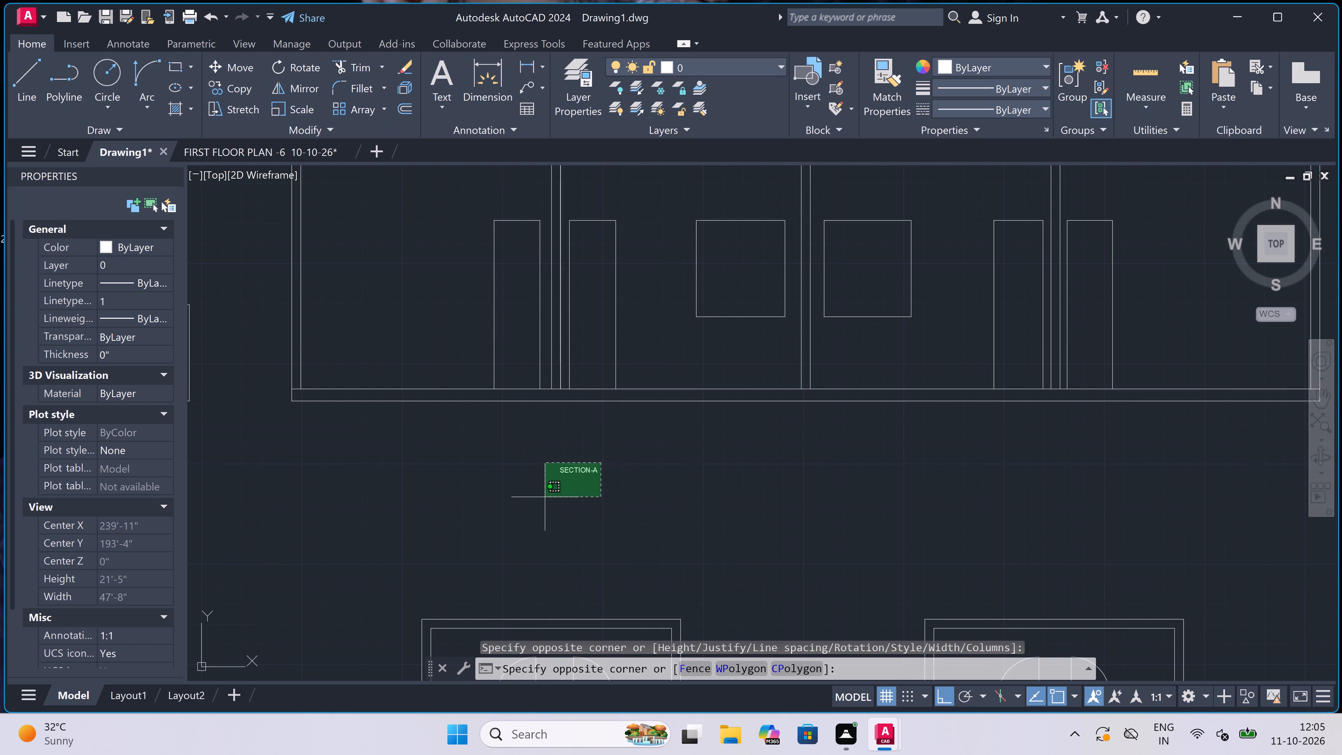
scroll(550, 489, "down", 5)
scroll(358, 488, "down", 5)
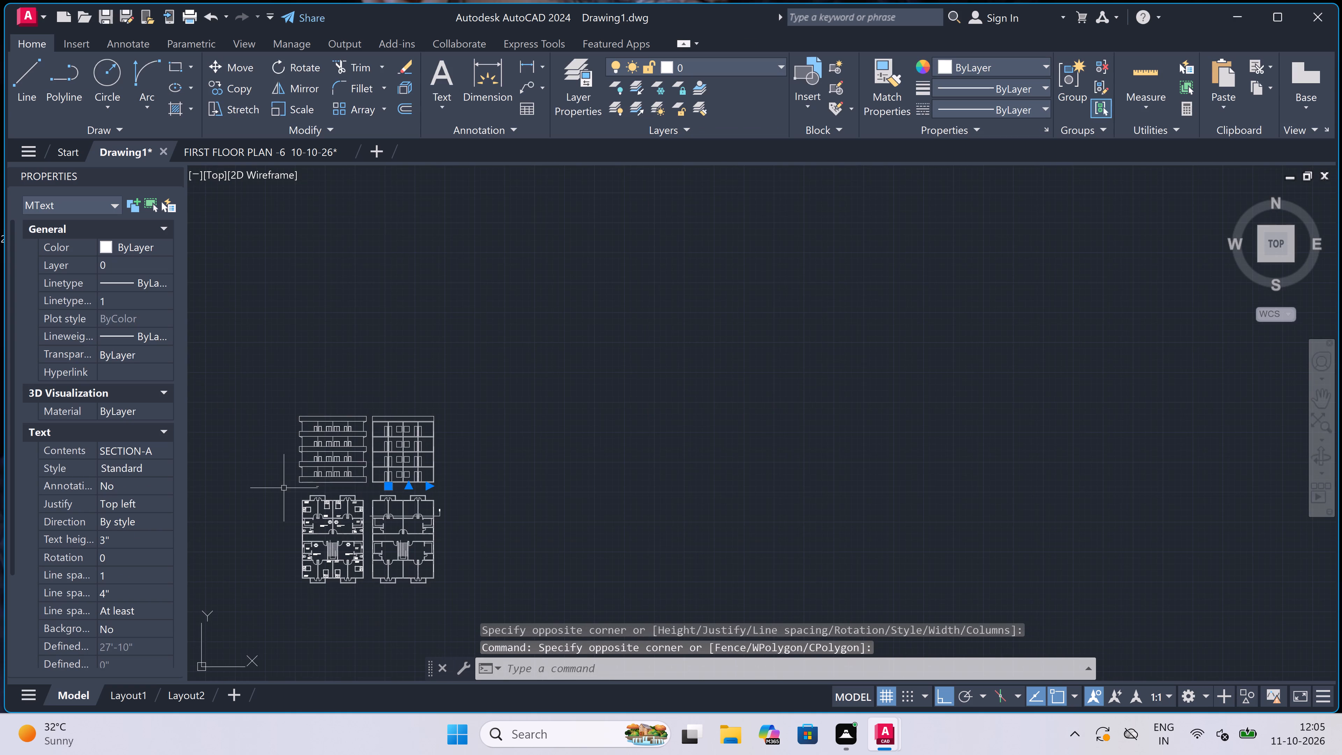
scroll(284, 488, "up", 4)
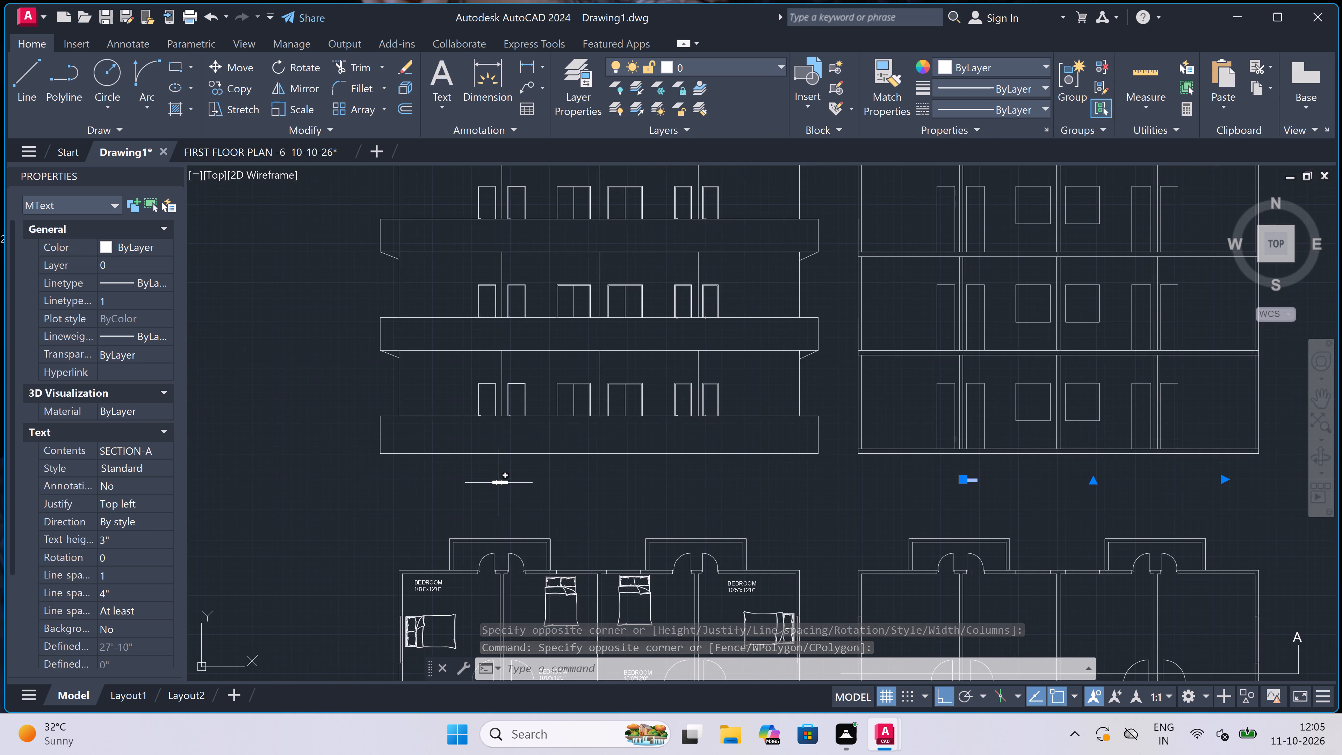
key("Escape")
Place a multiline text box for a title just below the left-hand furnished floor plan, spanning most of its width.
scroll(536, 458, "down", 8)
scroll(548, 534, "up", 3)
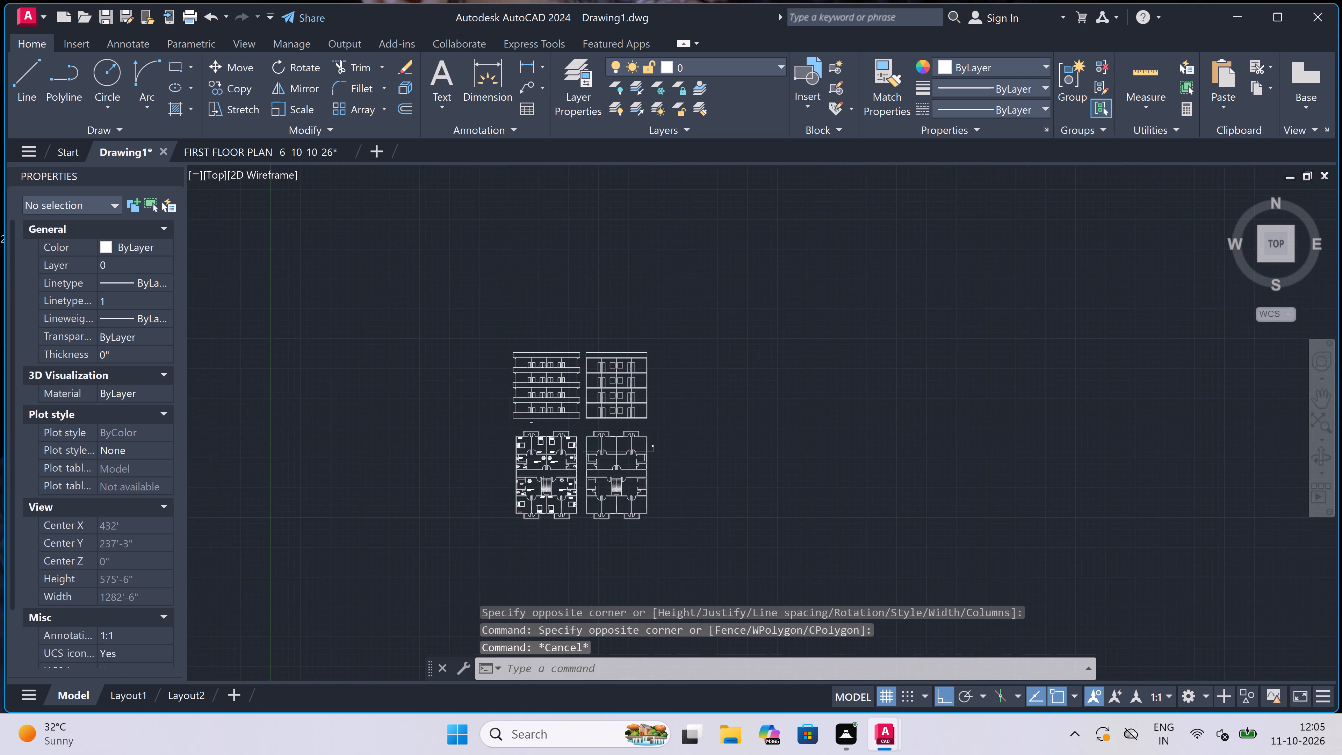
scroll(562, 513, "up", 3)
type("MT")
key("space")
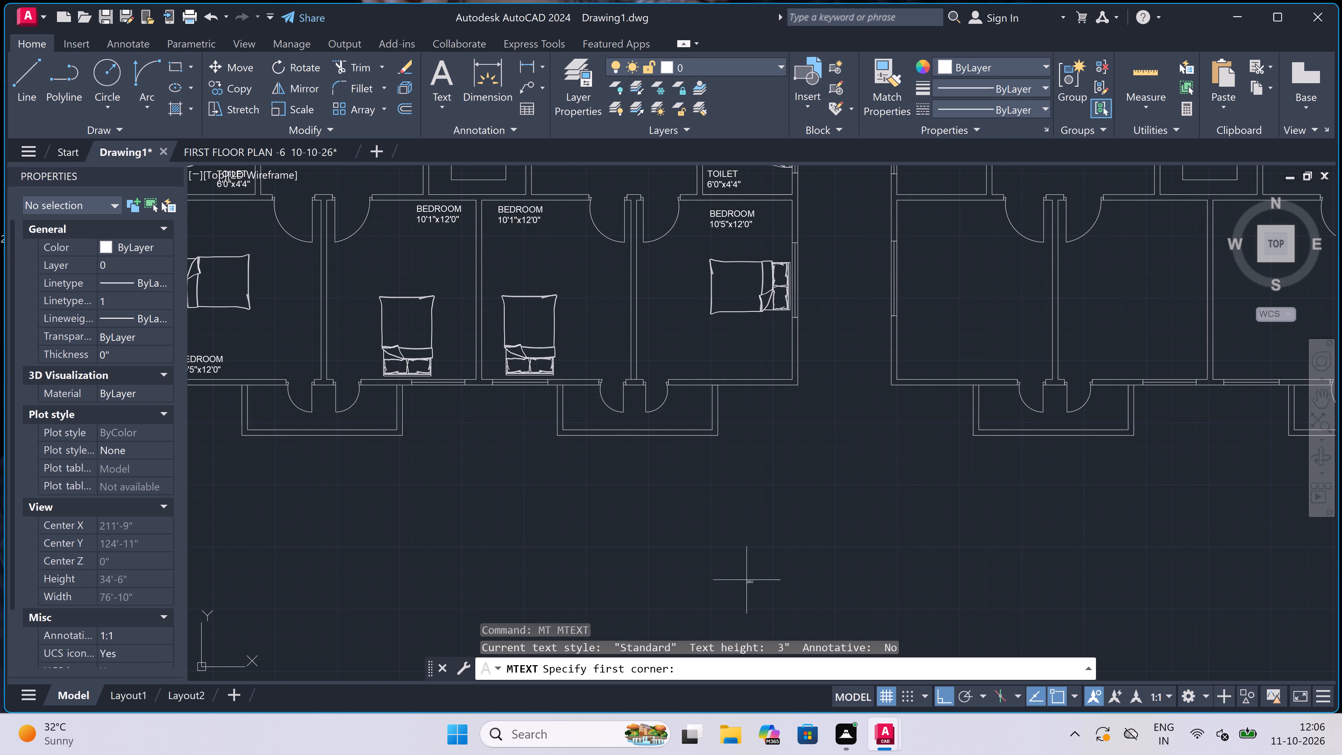
scroll(409, 516, "down", 1)
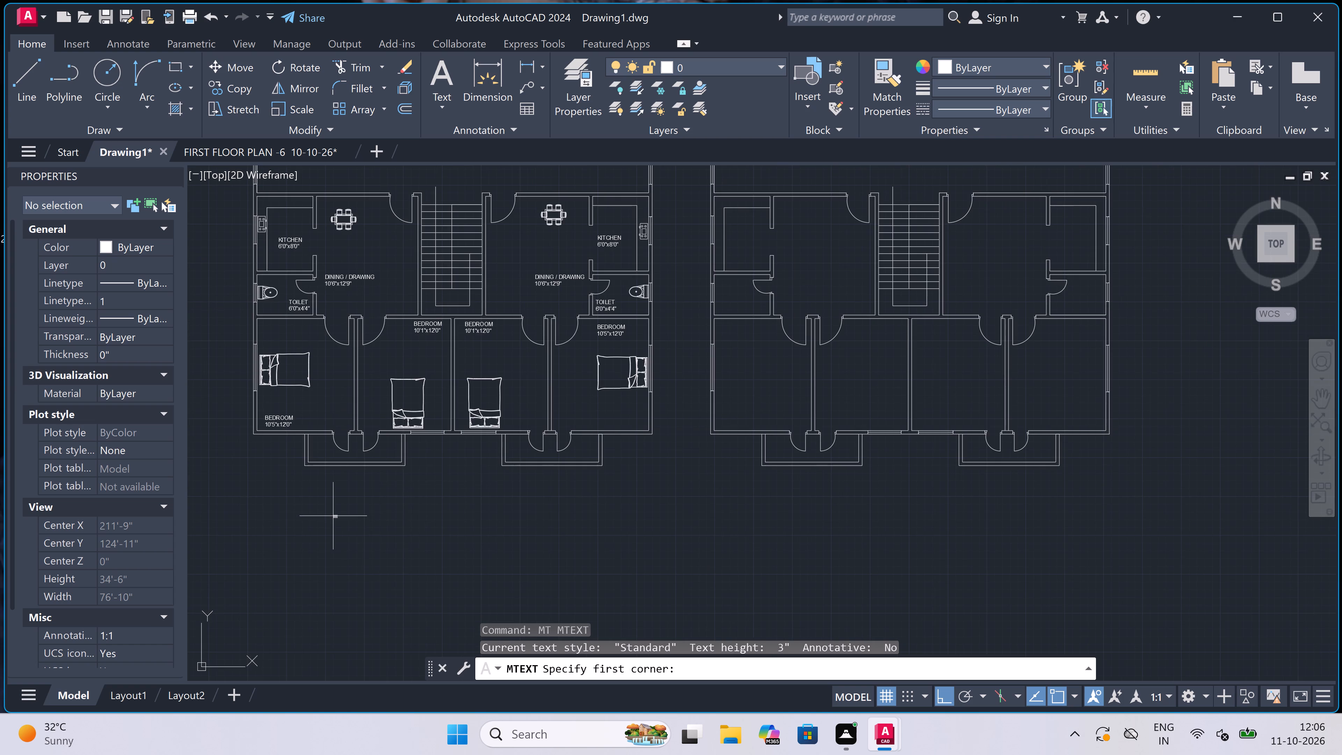
scroll(308, 509, "up", 1)
left_click(309, 506)
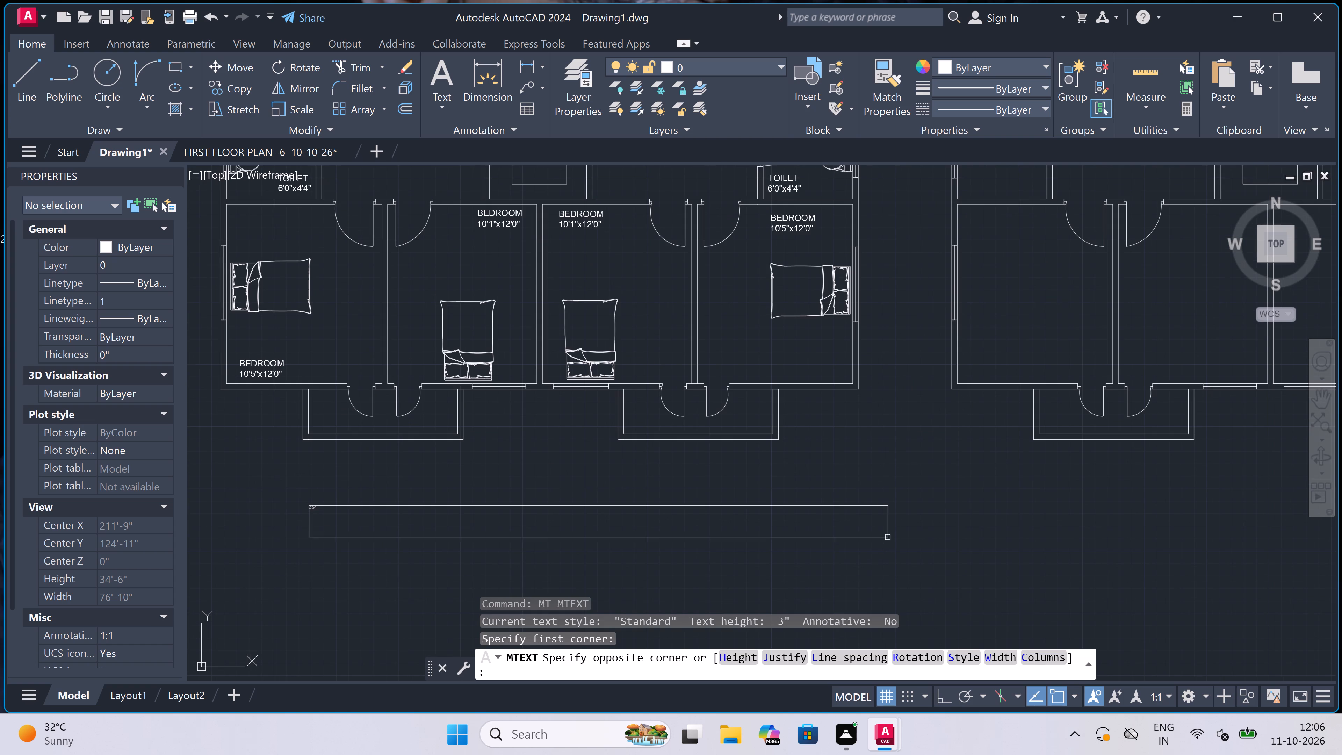
left_click(899, 498)
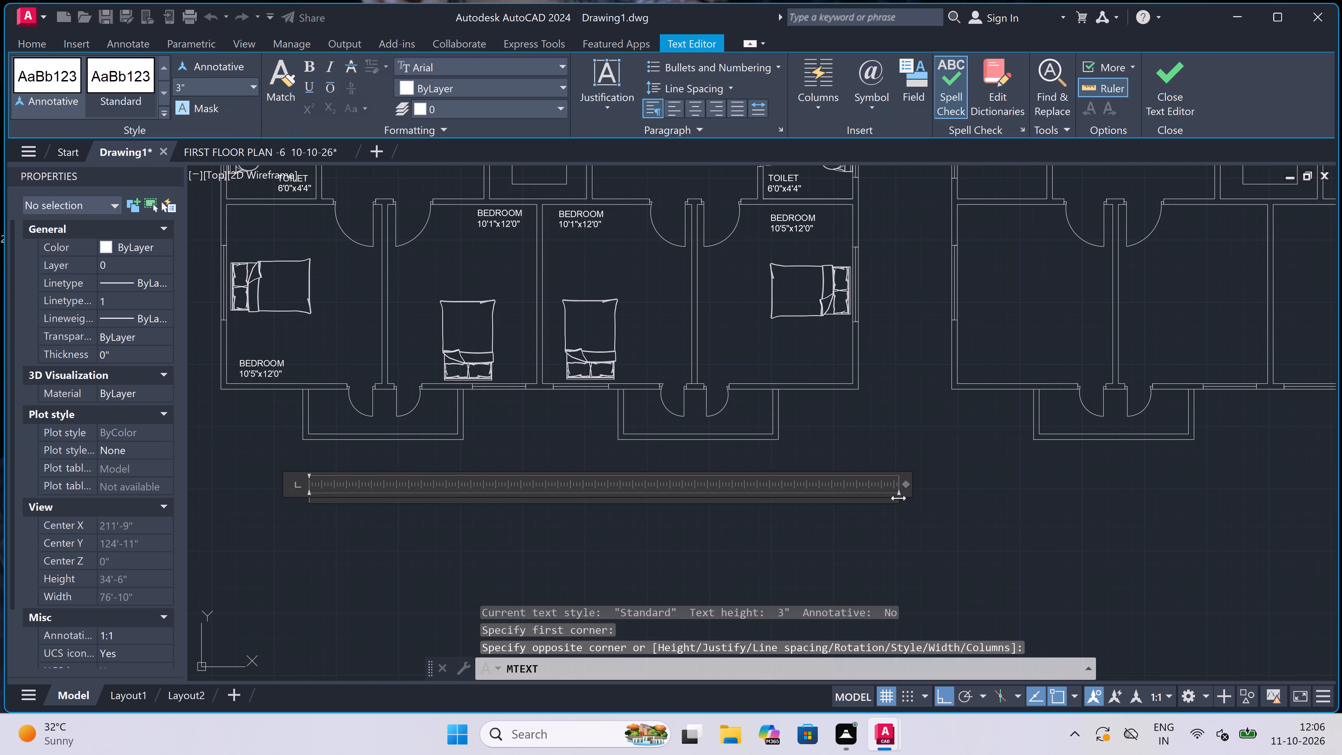
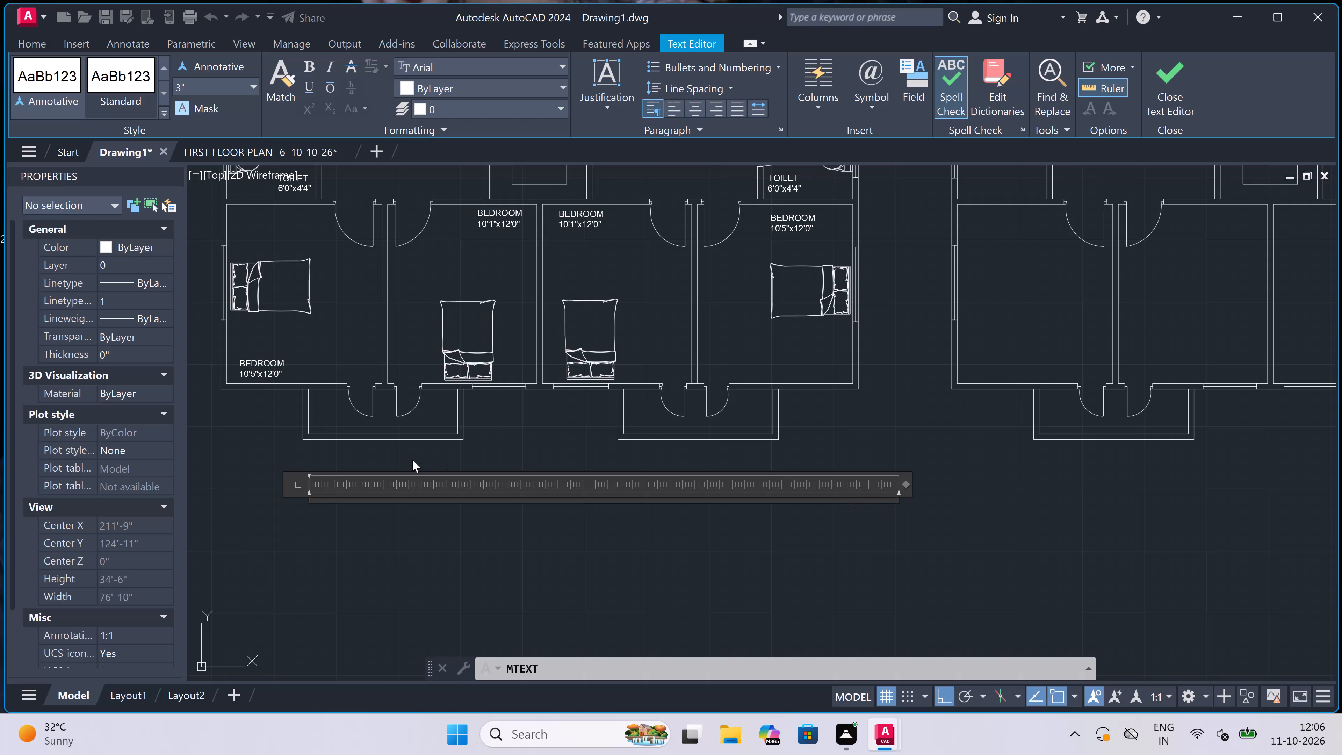
Enter "FIRST FLOOR PLAN" as the title text below the furnished floor plan and finish the text.
scroll(331, 503, "up", 4)
scroll(400, 560, "down", 4)
scroll(382, 556, "up", 3)
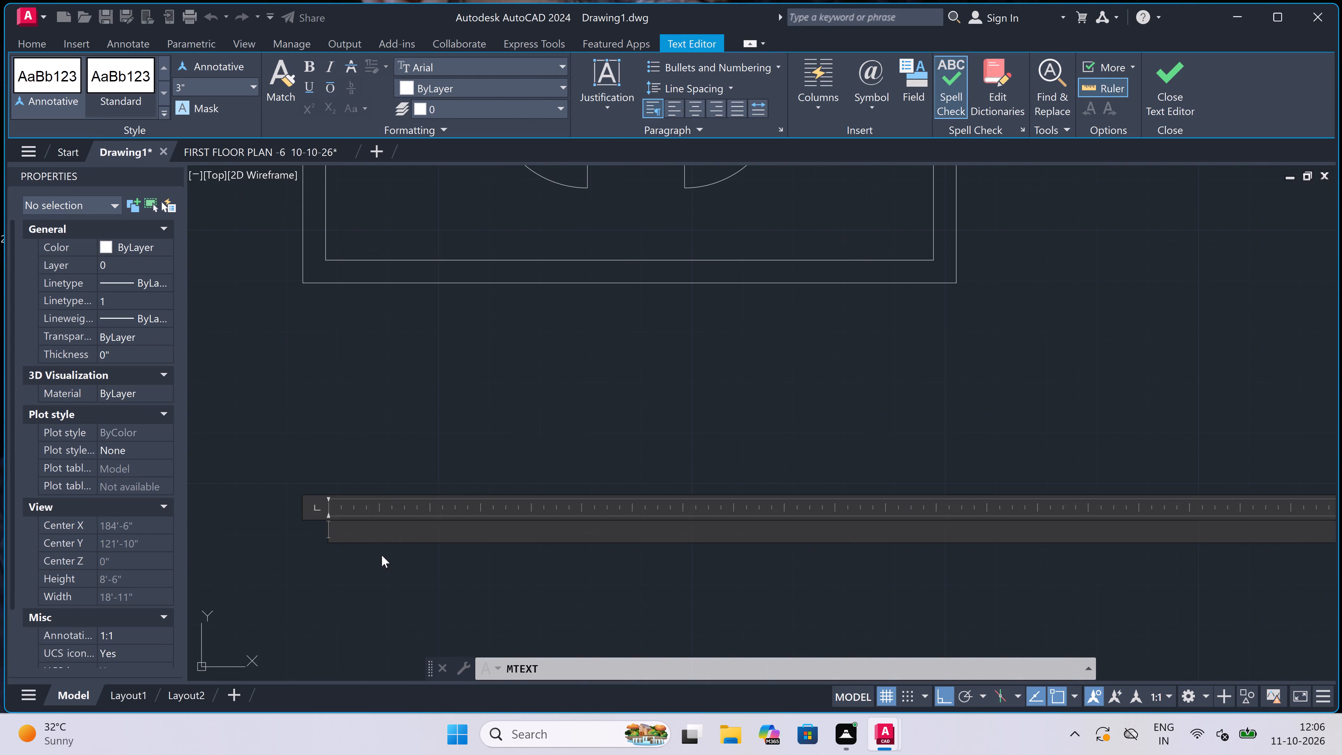
type("FI")
key("r")
type("ST")
key("space")
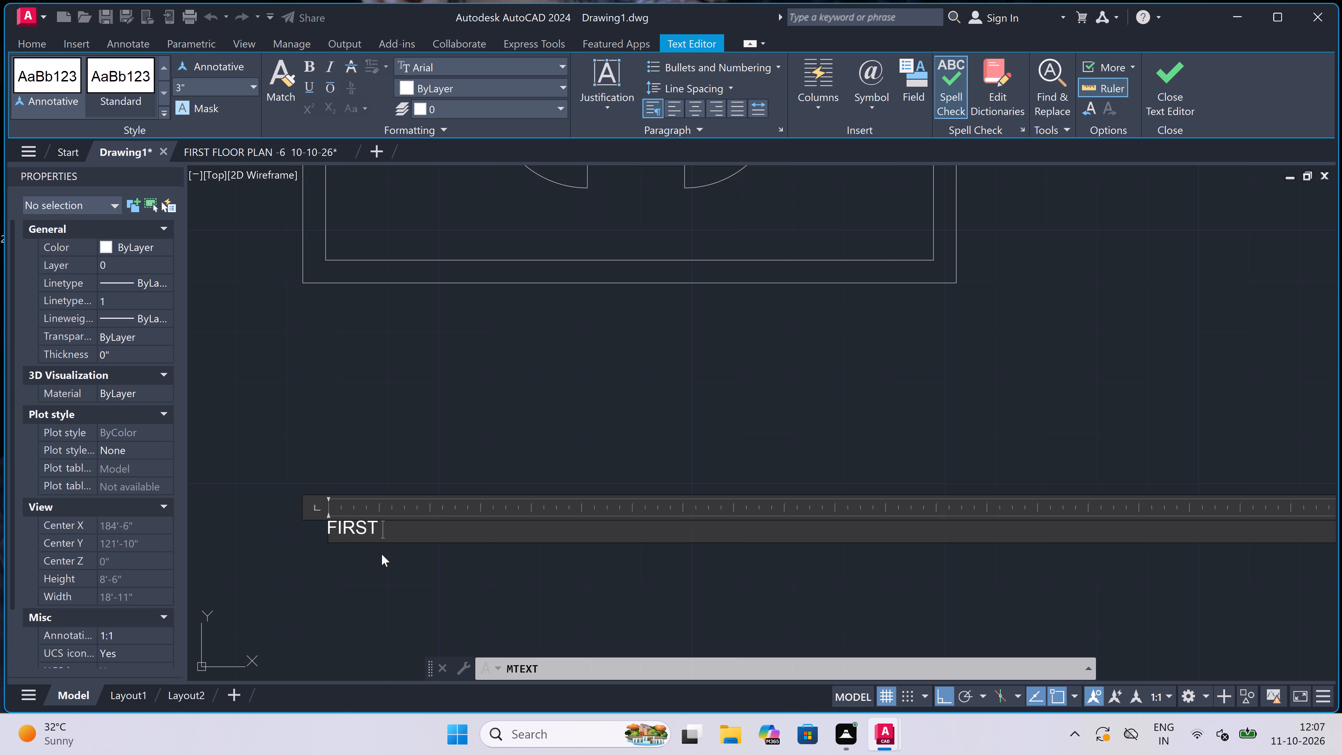
type("FLOOR PLAN")
key("space")
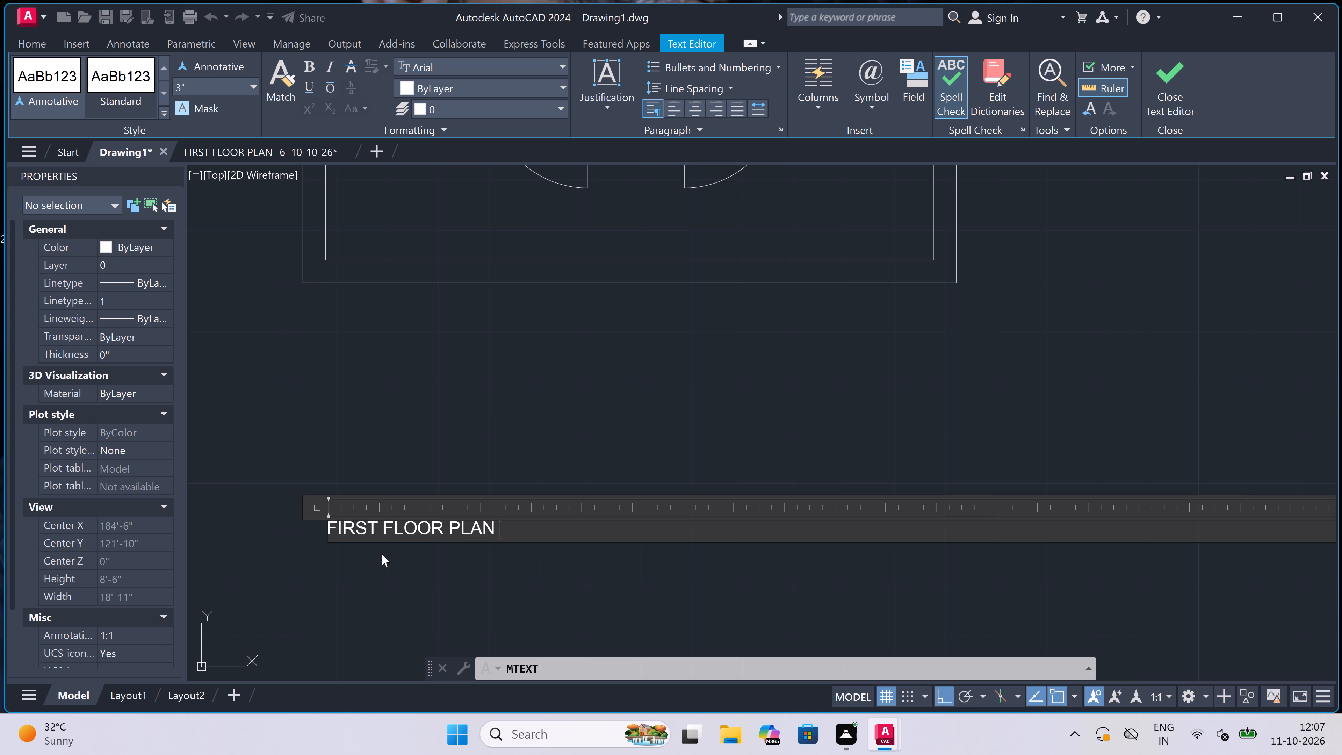
left_click(409, 595)
Set the text height of the FIRST FLOOR PLAN, ELEVATIOM and SECTION-A titles to 1.5' together.
left_click(486, 503)
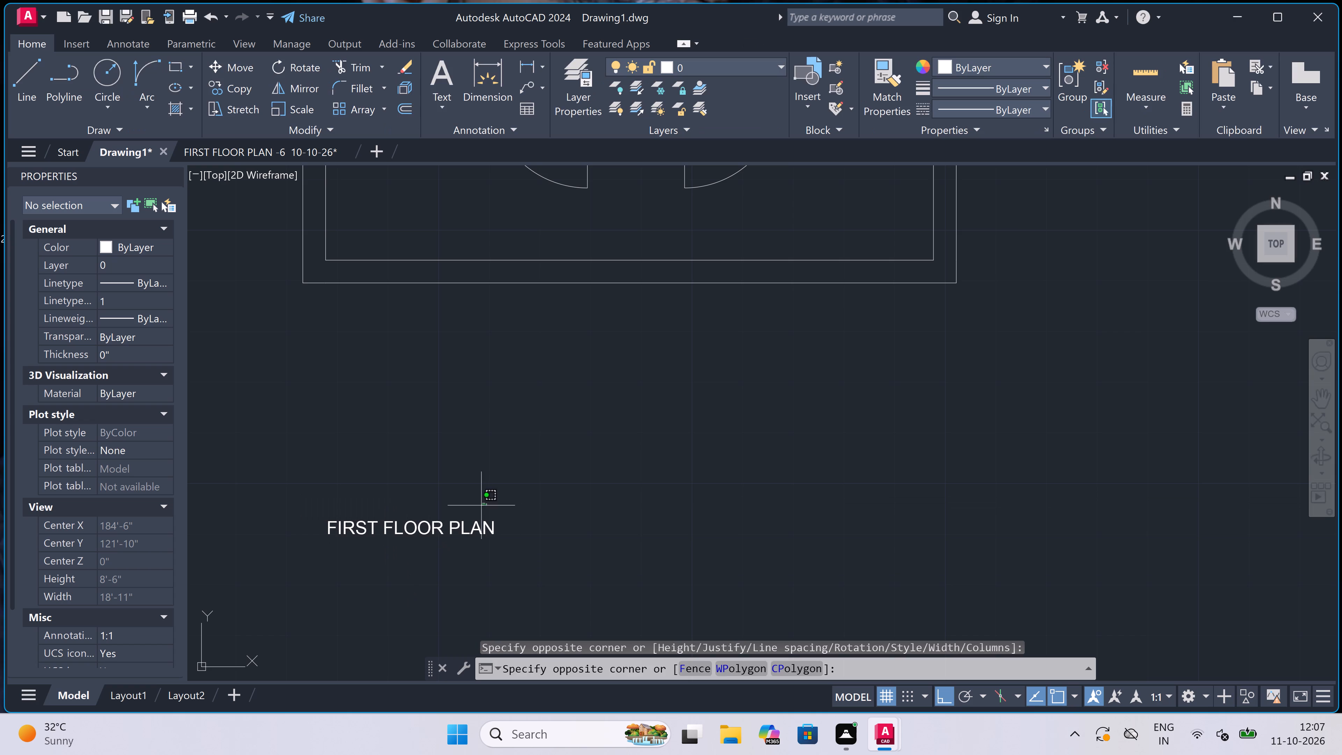
double_click(419, 519)
double_click(418, 520)
scroll(418, 522, "down", 4)
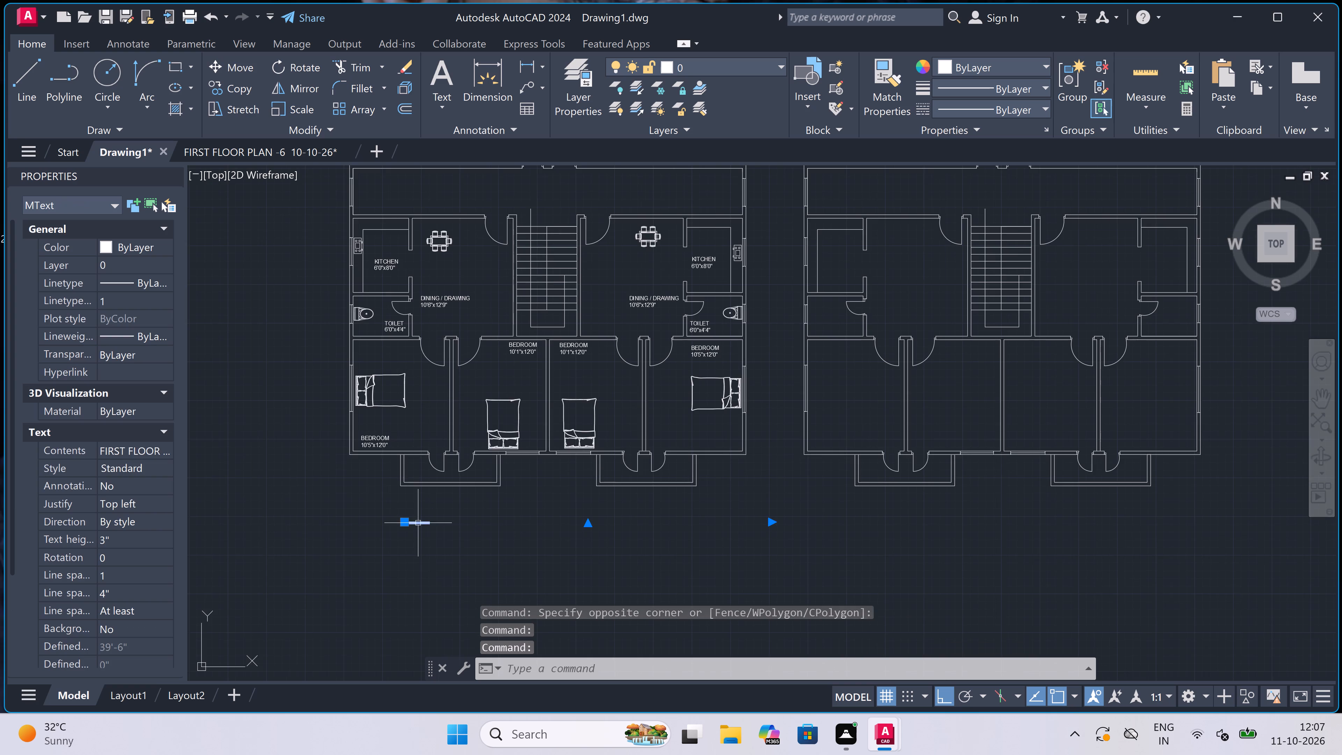
scroll(418, 523, "down", 3)
scroll(420, 362, "up", 5)
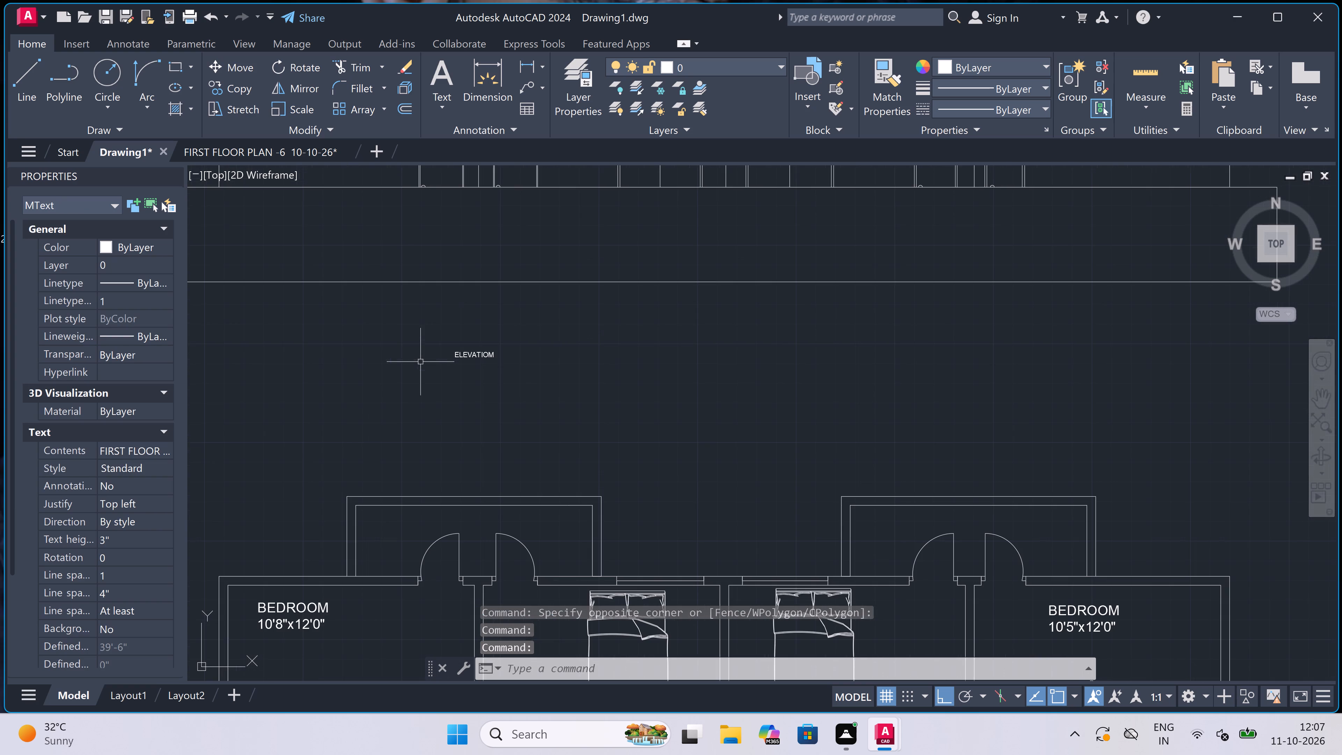
left_click(470, 353)
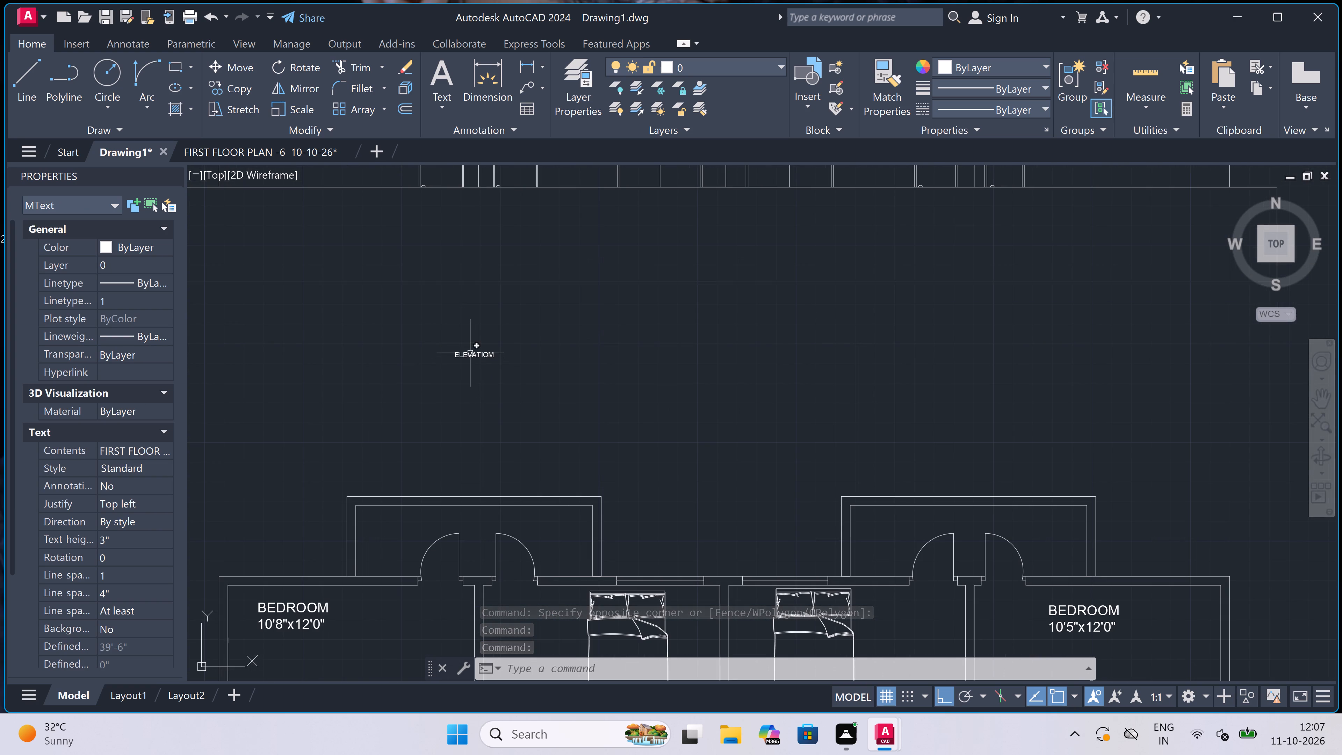
scroll(470, 353, "down", 4)
scroll(955, 376, "down", 3)
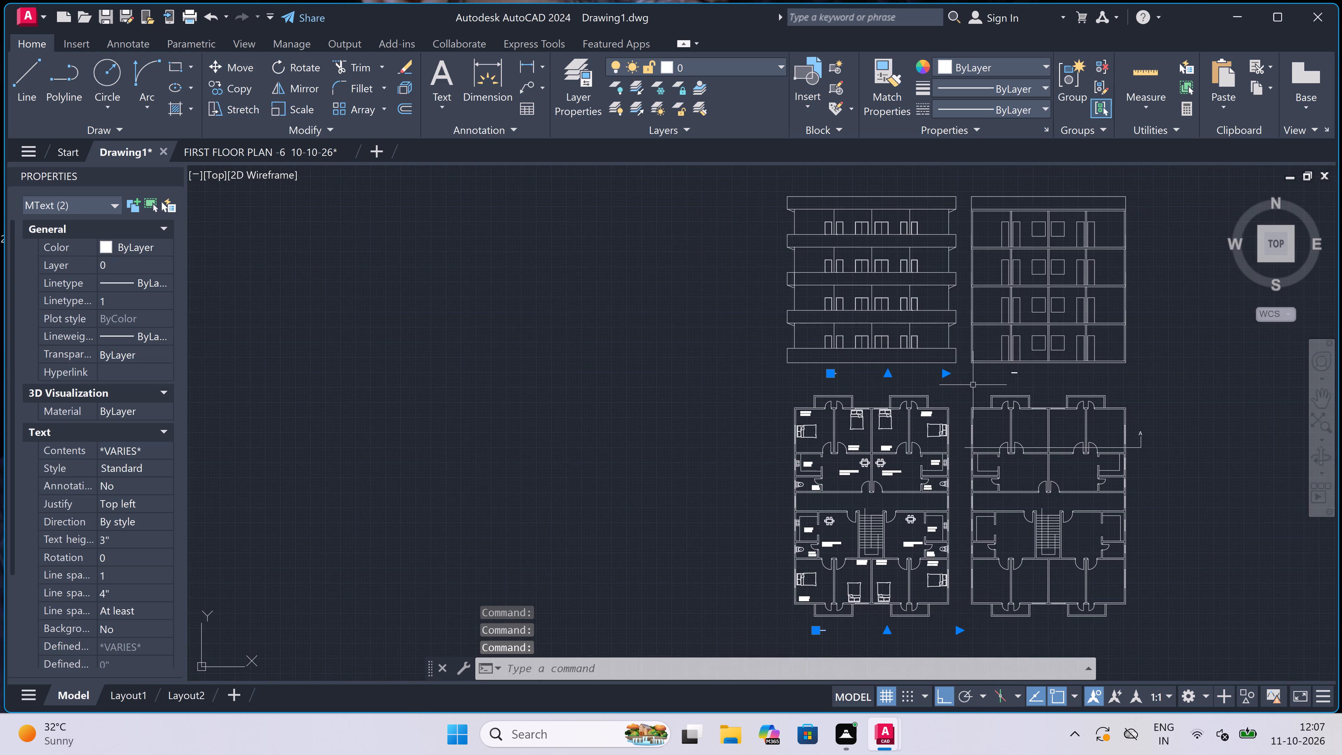
scroll(1030, 396, "up", 3)
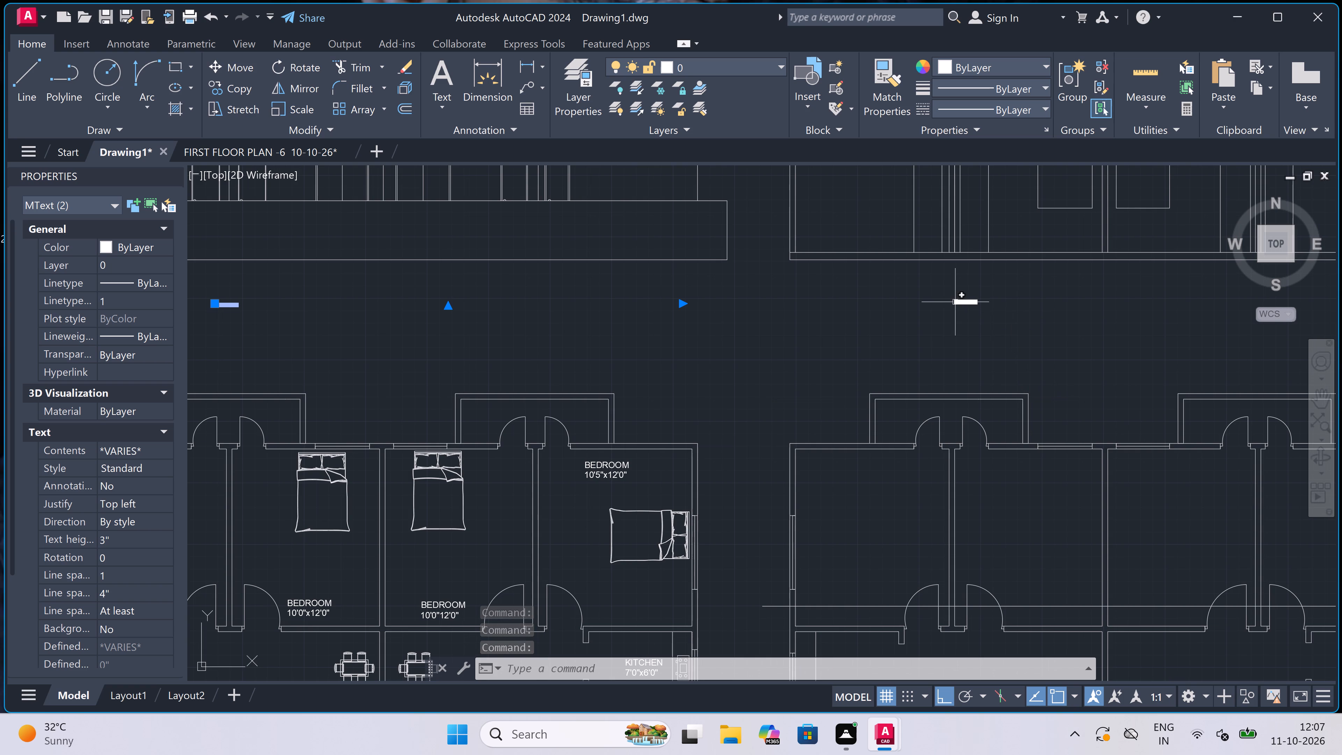
left_click(965, 305)
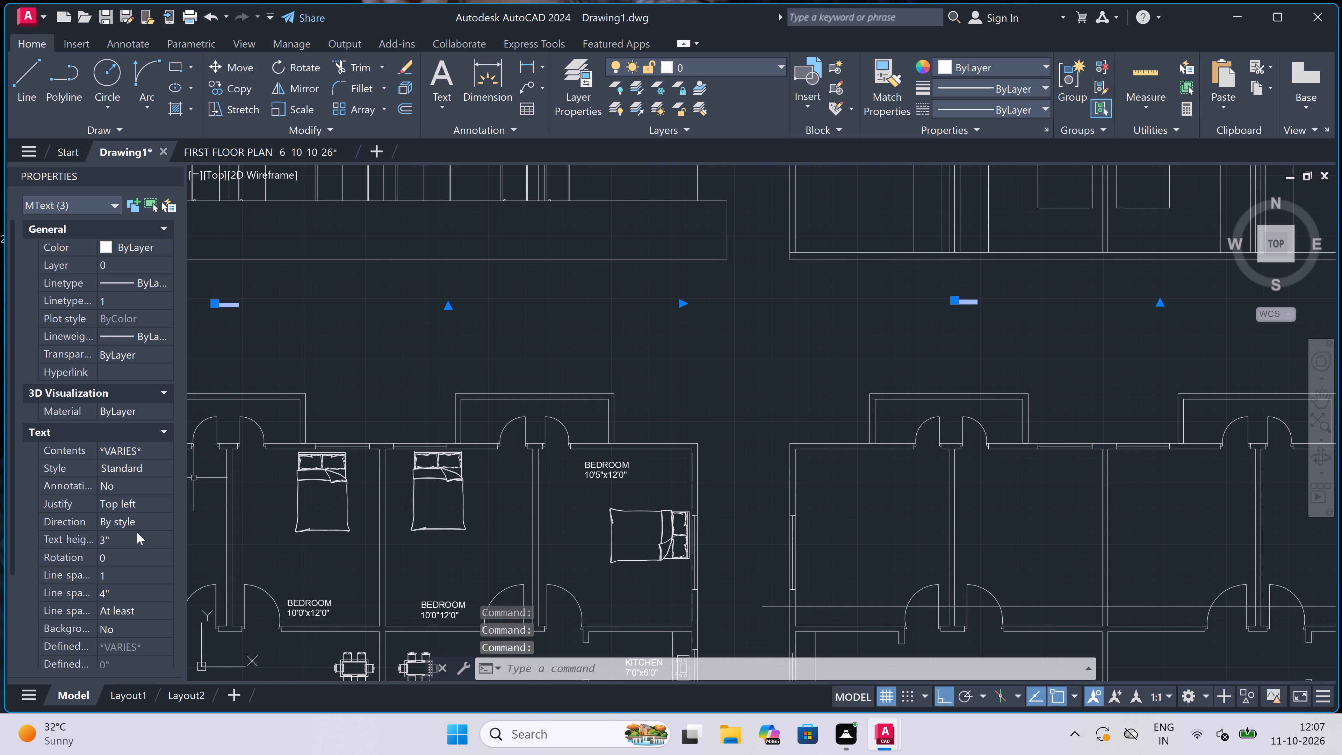
left_click_drag(137, 533, 137, 539)
key("BackSpace")
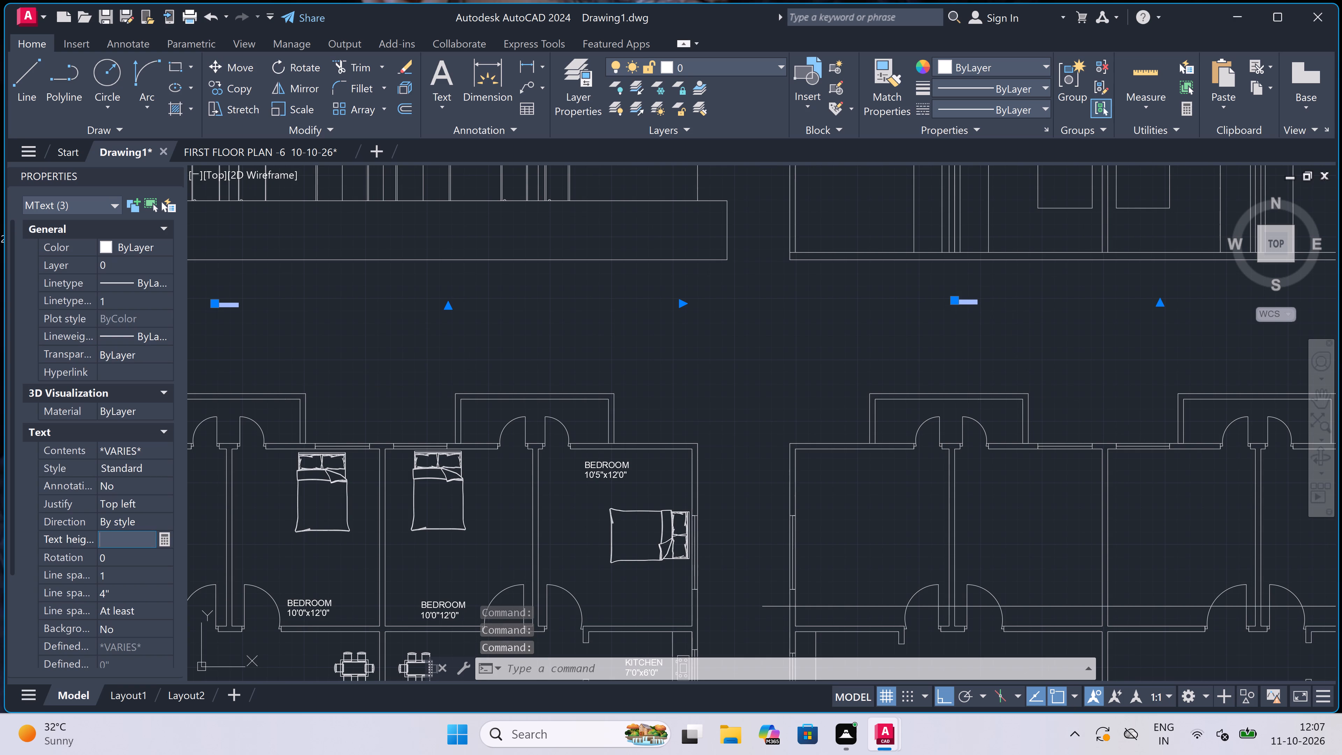
type("1.5'")
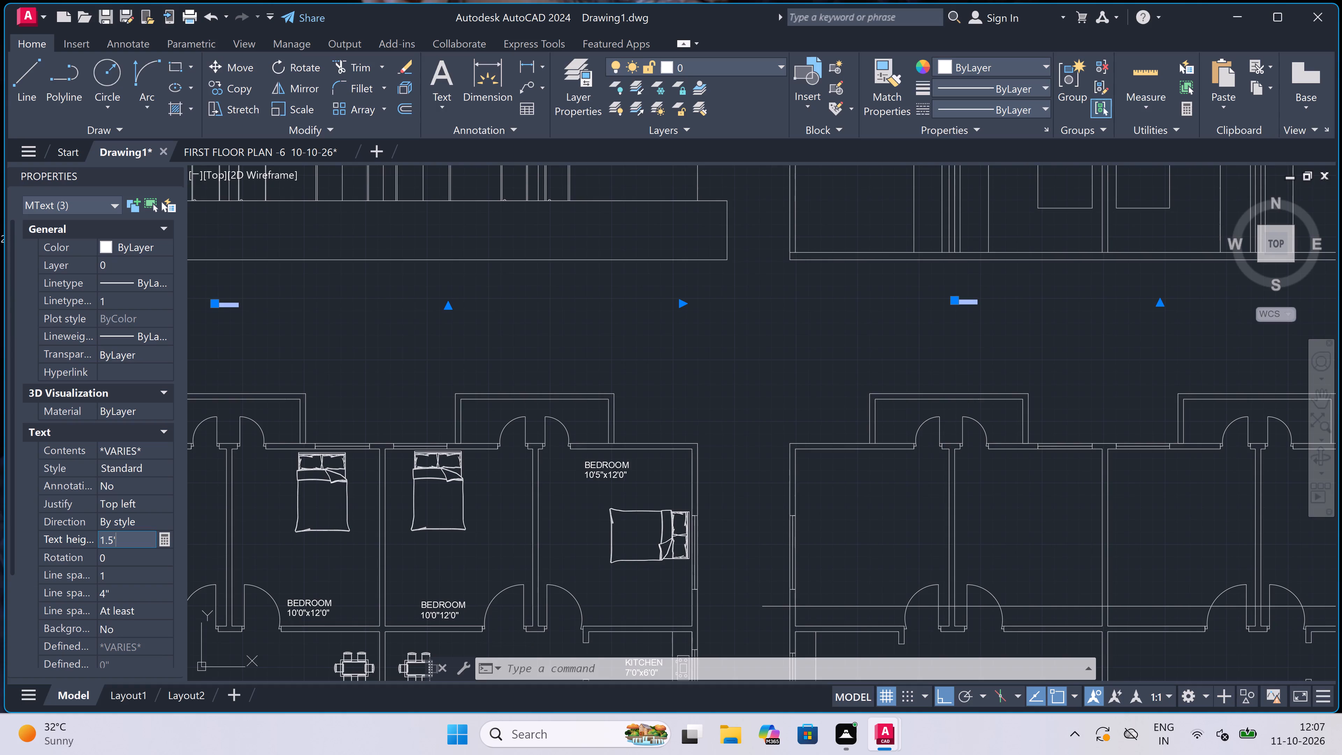
left_click(752, 387)
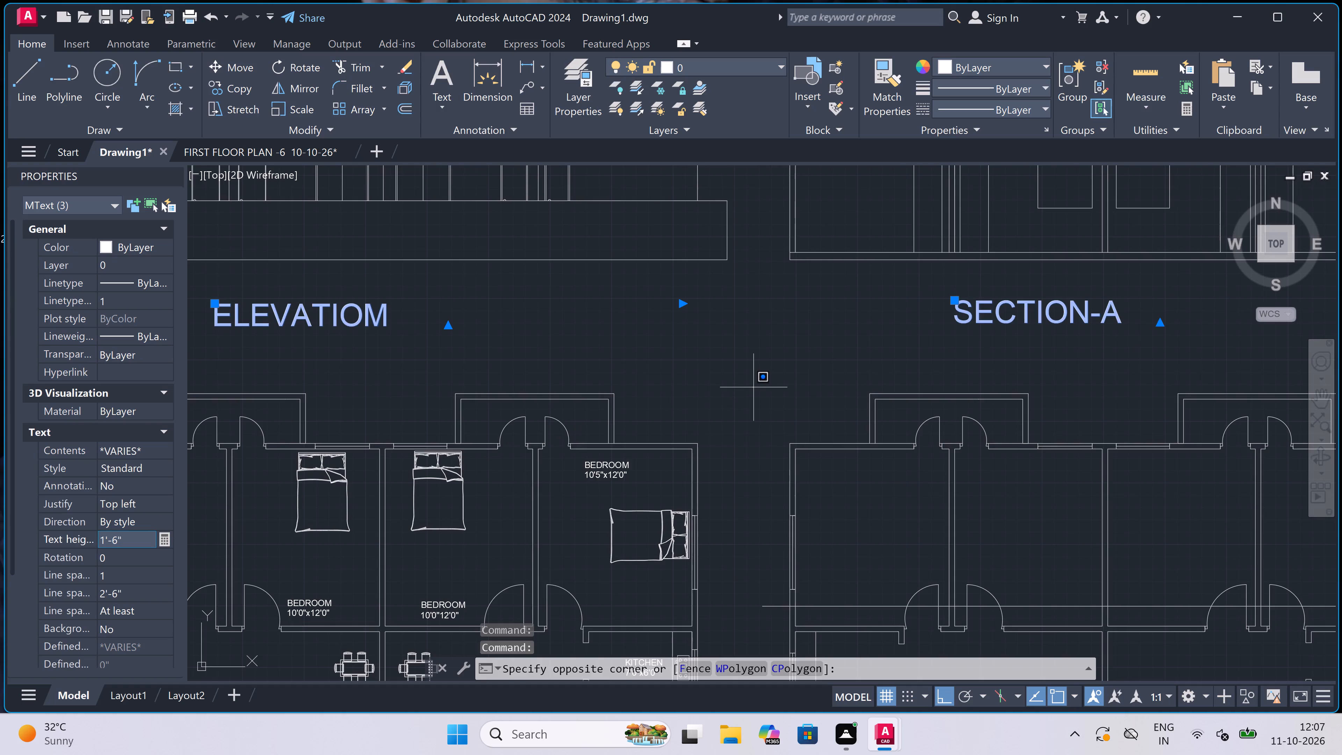
key("Escape")
key("Escape")
Move the FIRST FLOOR PLAN title about 9' horizontally to the right, centring it beneath the furnished plan.
scroll(625, 303, "down", 4)
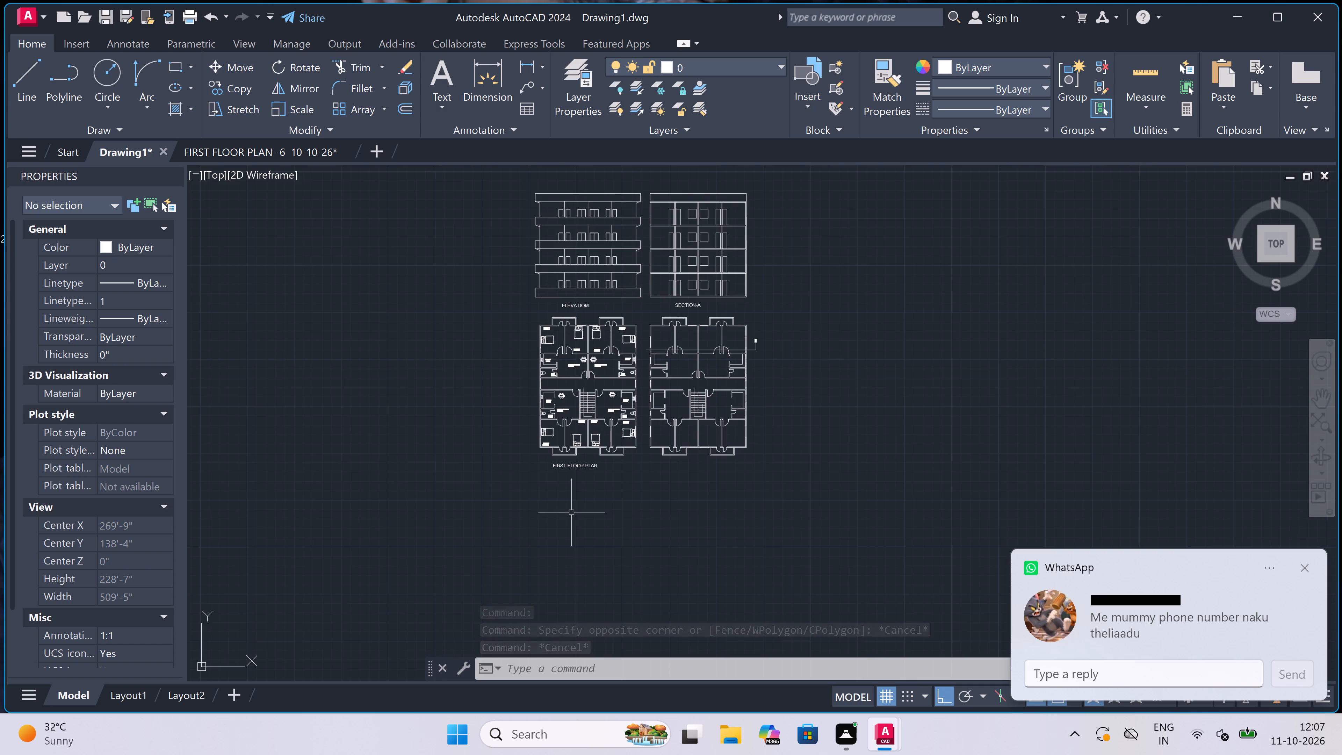
scroll(581, 465, "up", 2)
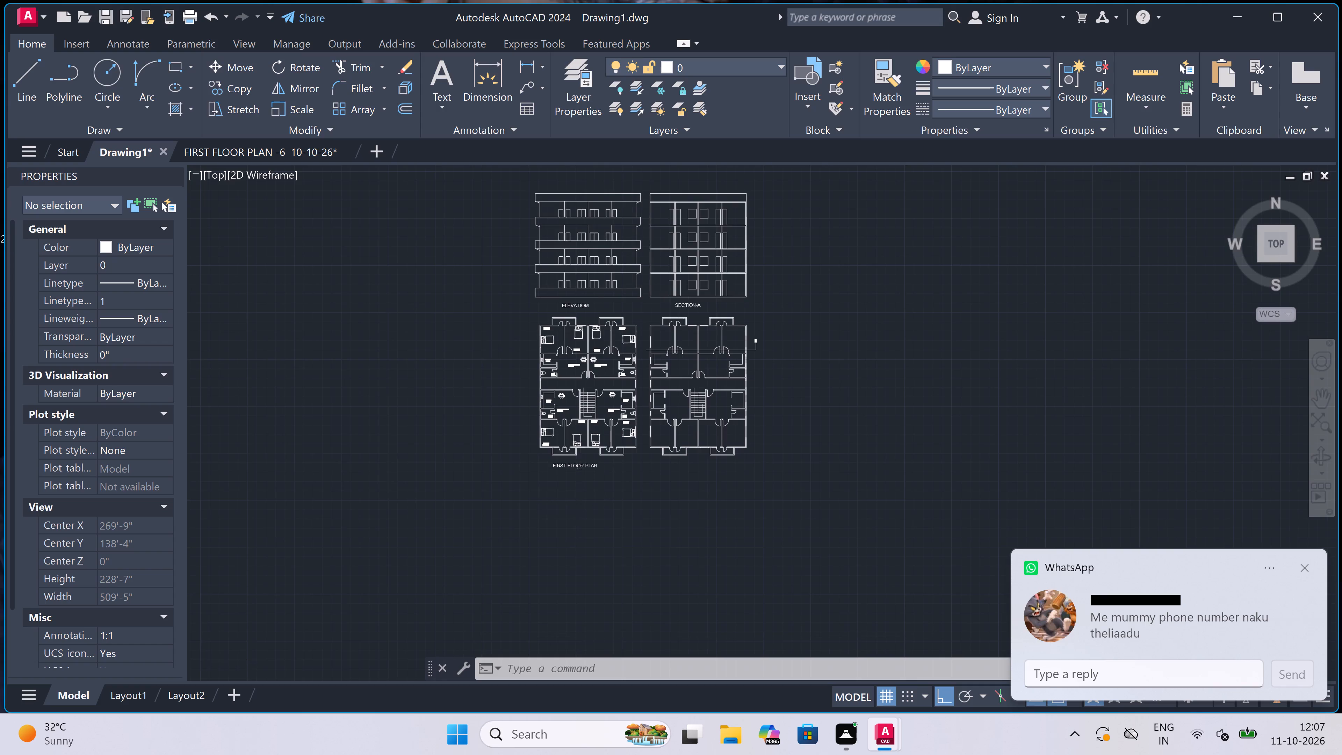
scroll(581, 465, "up", 2)
left_click(583, 469)
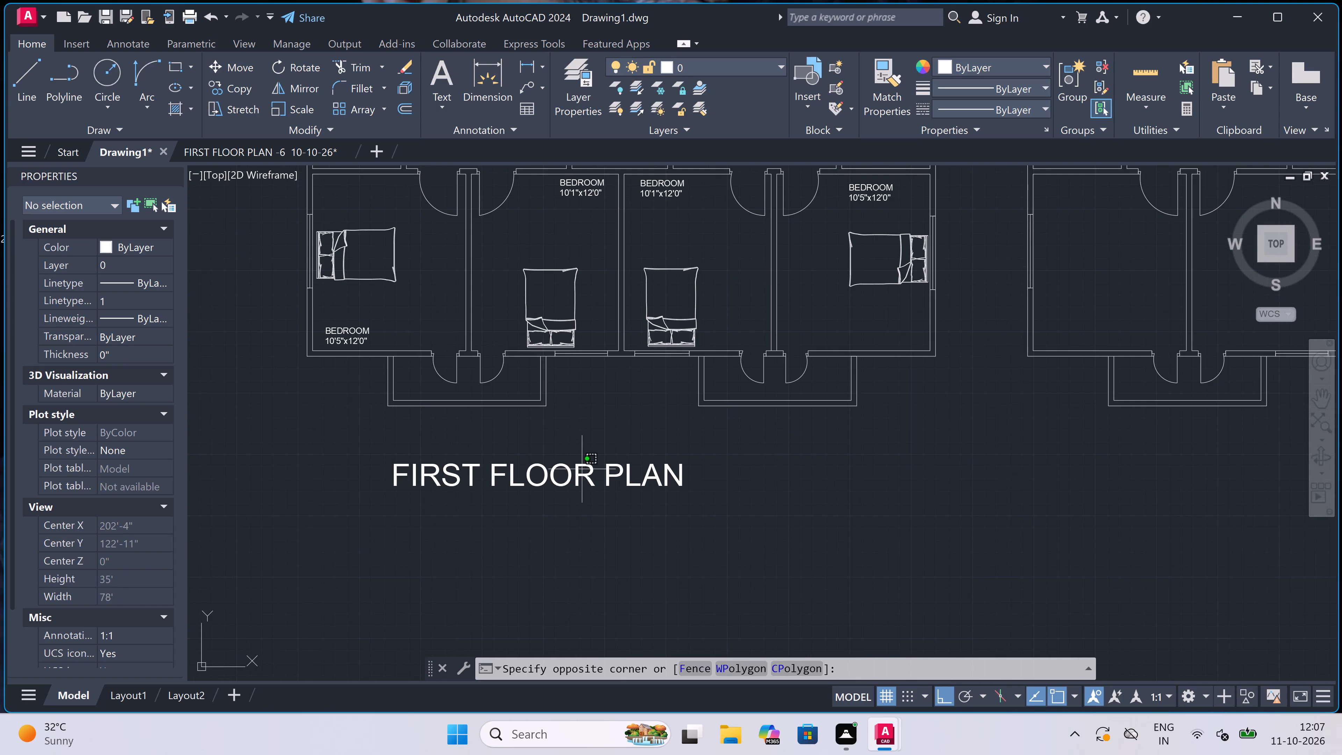
left_click(427, 479)
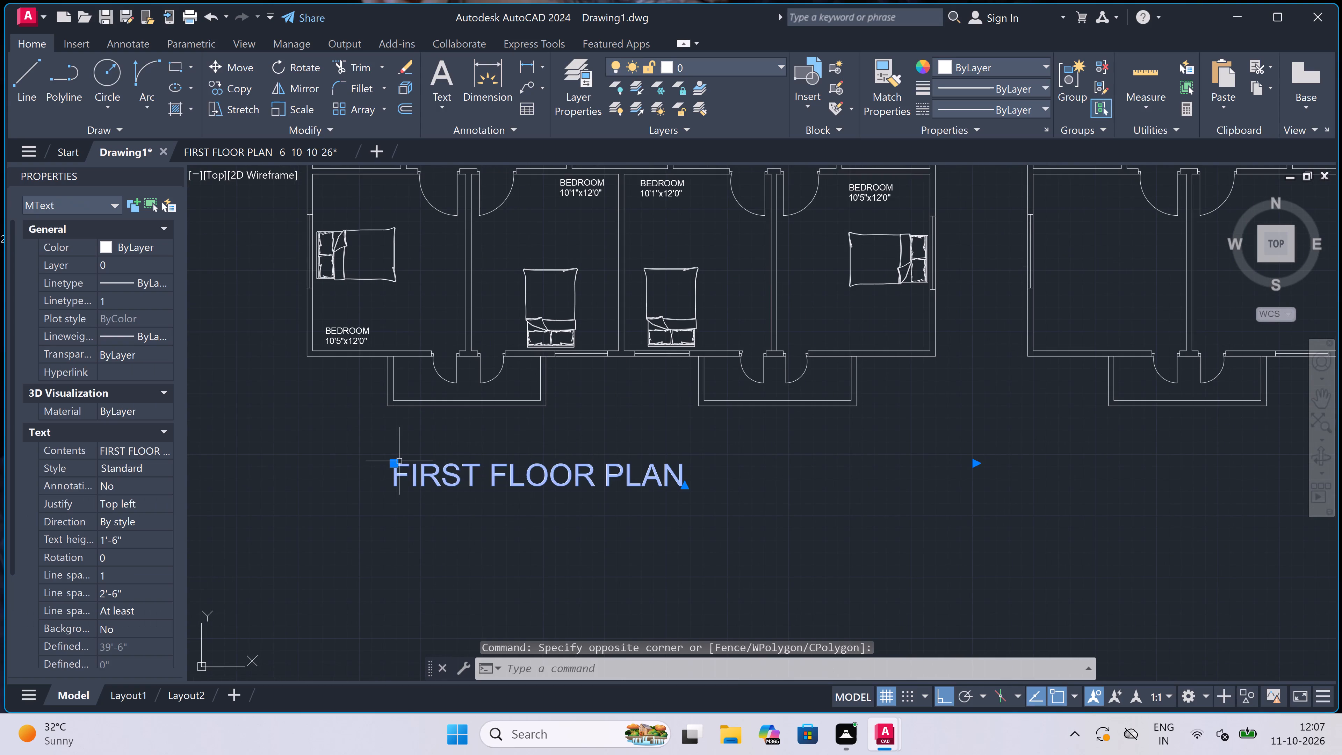
left_click(390, 465)
scroll(518, 461, "up", 2)
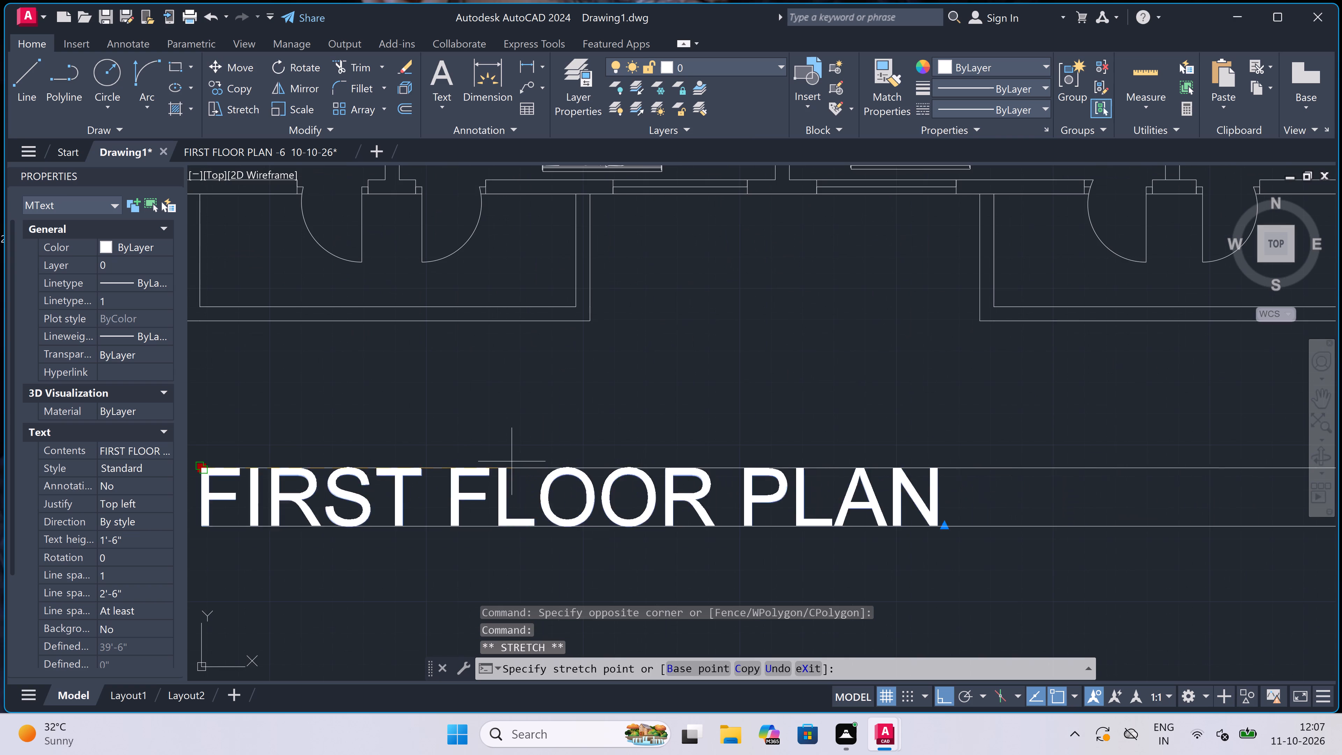
left_click(493, 461)
scroll(410, 466, "down", 2)
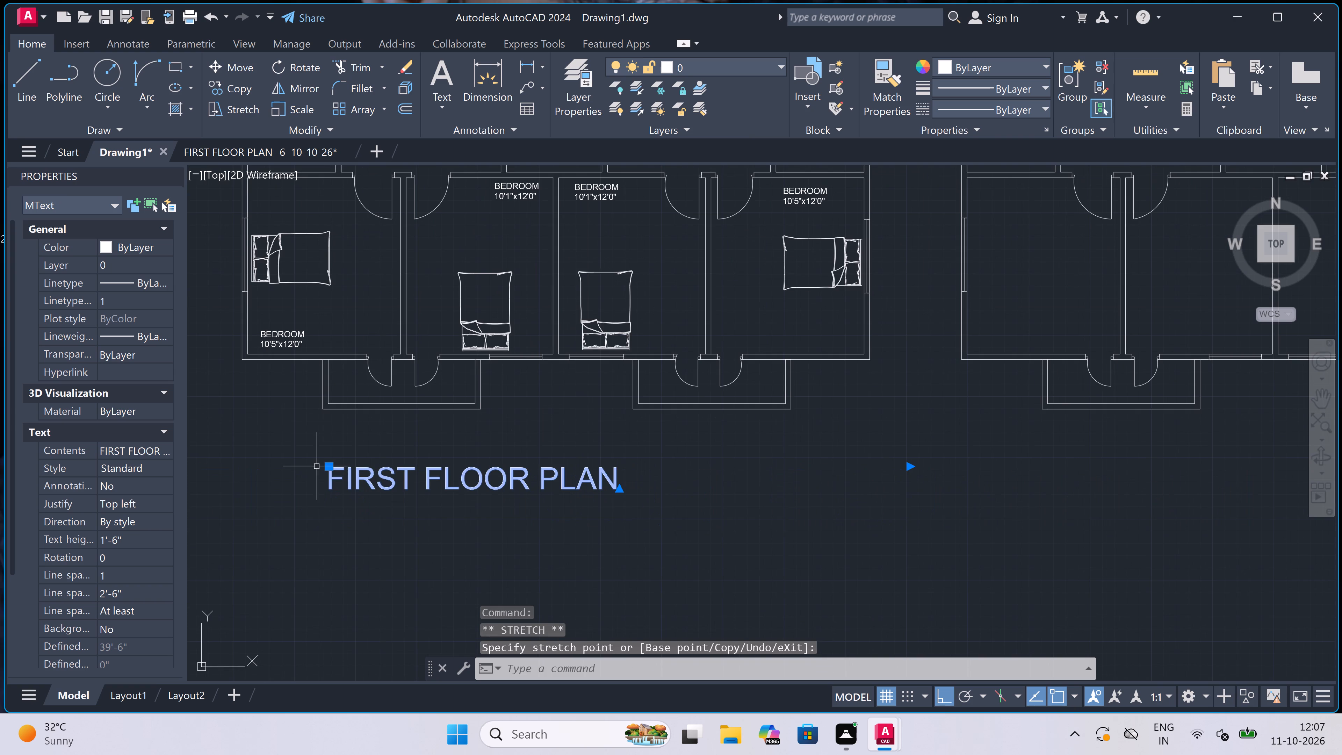
left_click_drag(332, 464, 336, 464)
scroll(462, 480, "up", 2)
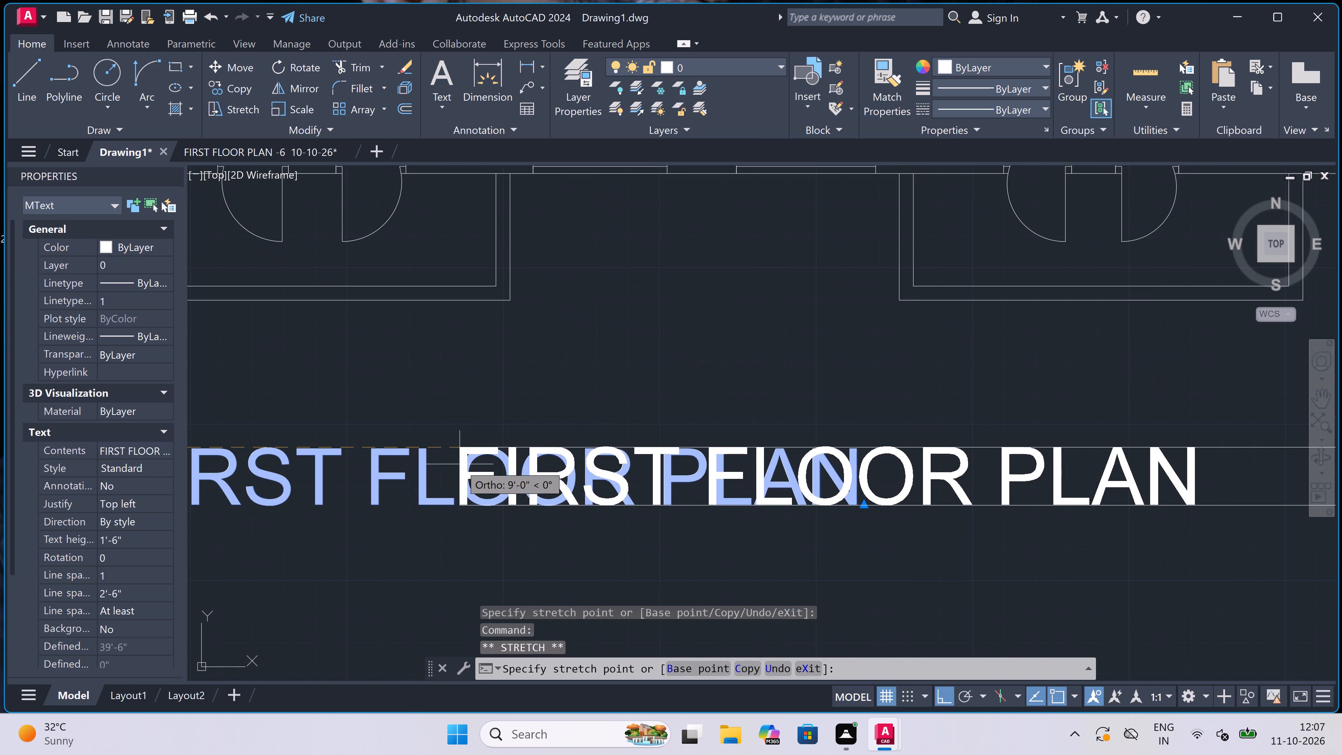
left_click(464, 448)
key("Escape")
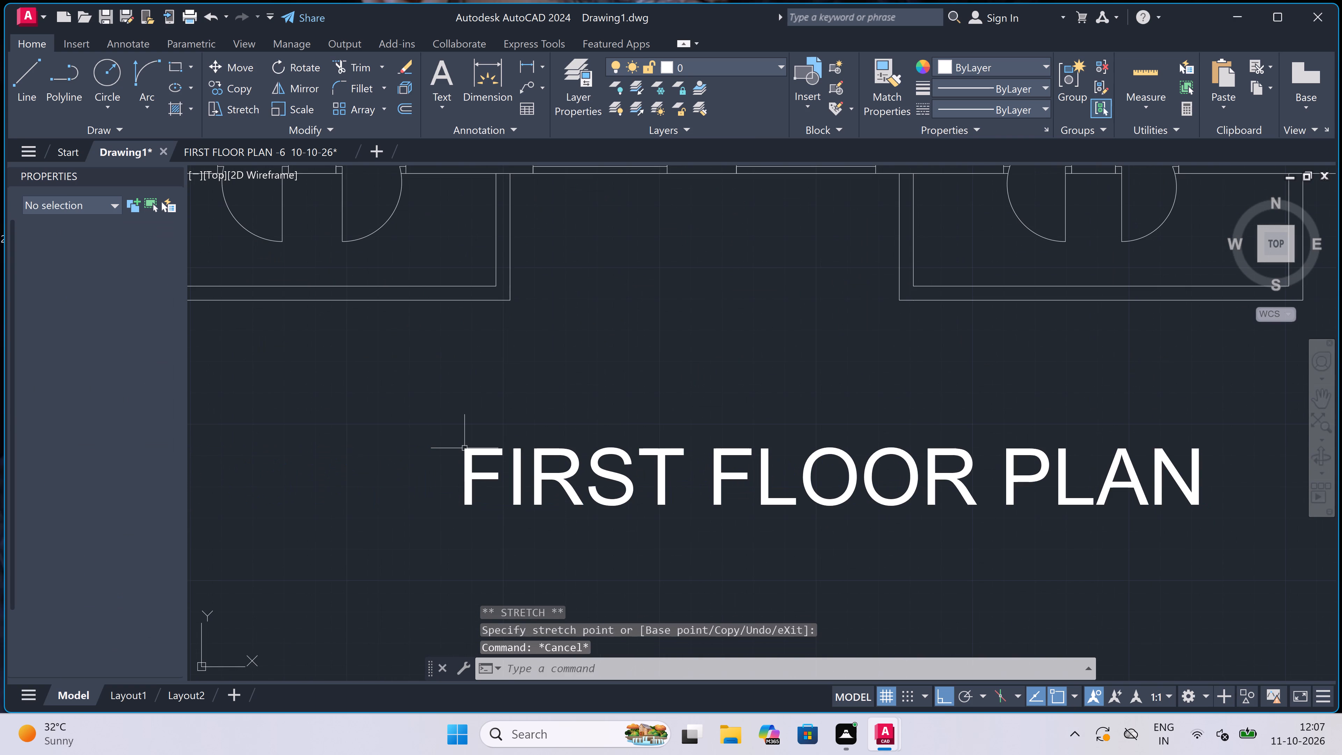
key("Escape")
Create a multiline text label reading "BALCONY" inside the lower-left balcony of the furnished floor plan, in a box about 9'-11" wide.
scroll(464, 448, "down", 5)
scroll(442, 432, "up", 2)
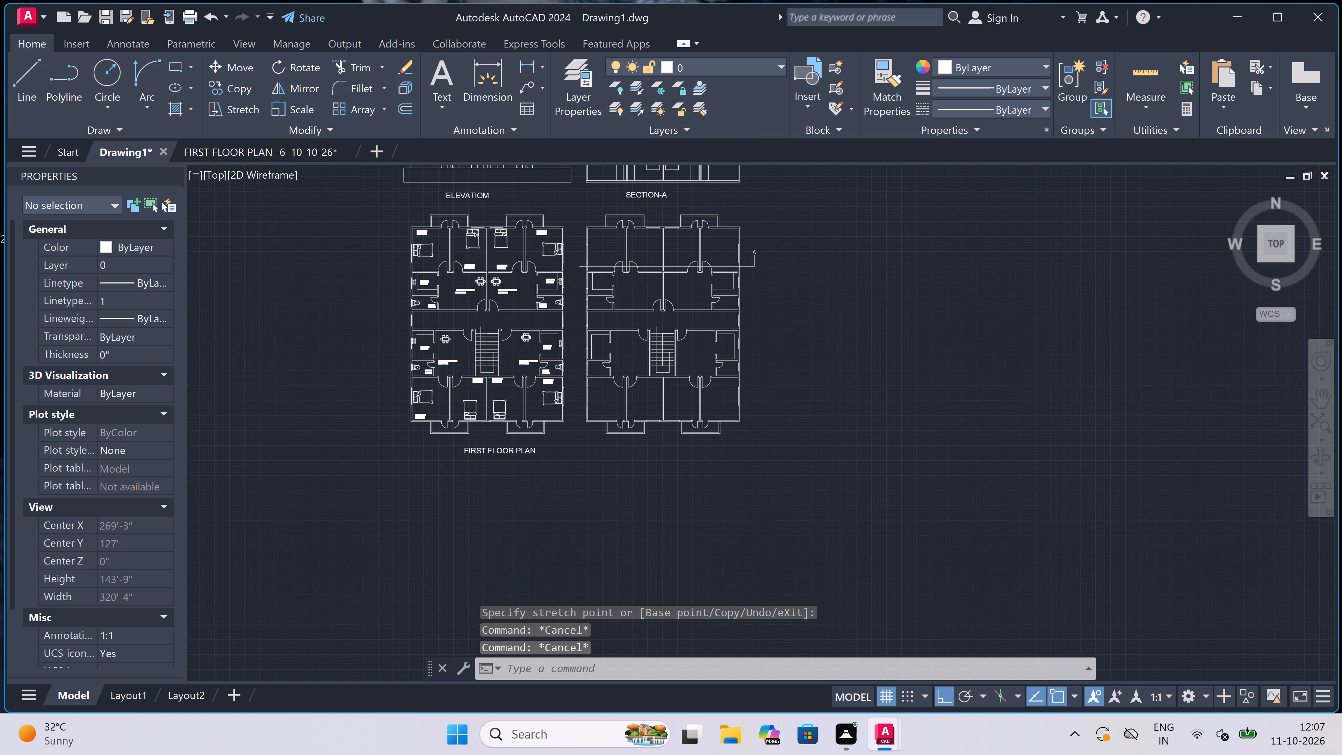
scroll(442, 432, "up", 3)
type("MT")
key("space")
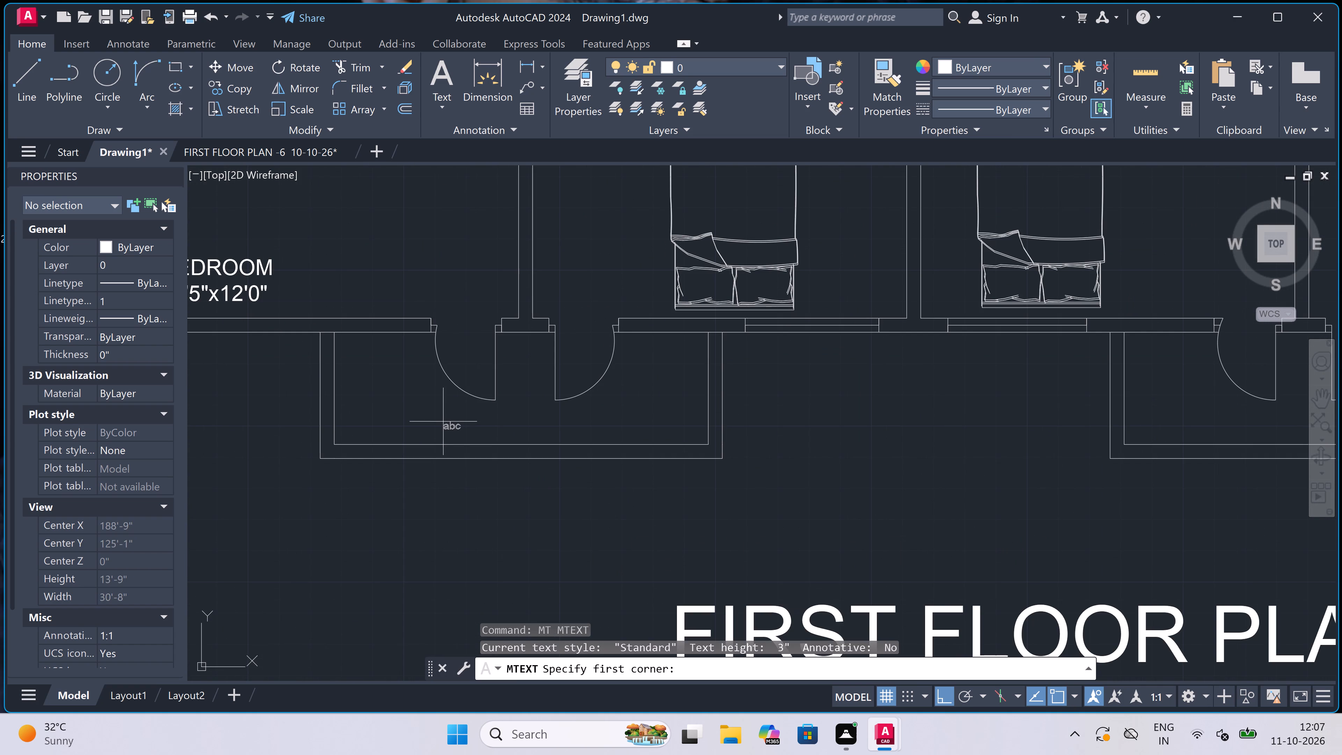
scroll(441, 421, "up", 2)
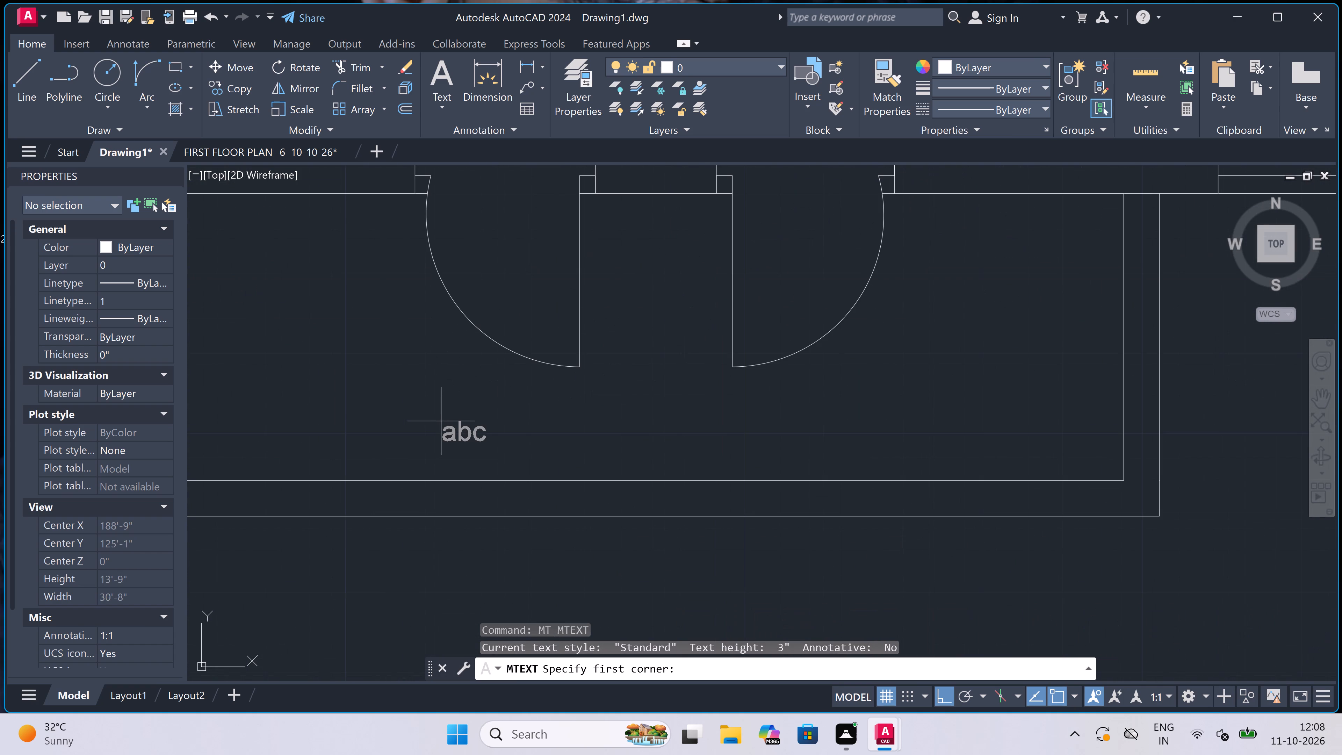
scroll(441, 421, "down", 1)
scroll(441, 421, "up", 1)
left_click_drag(342, 421, 346, 422)
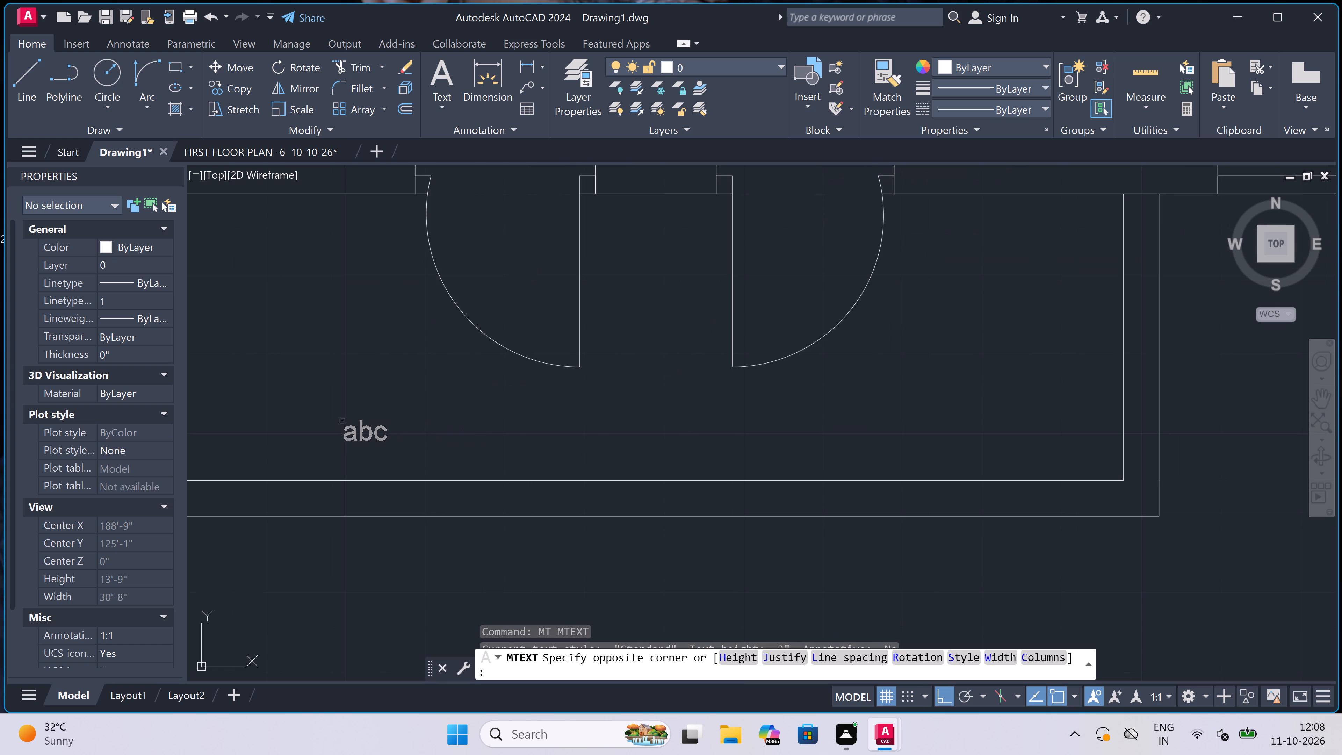
left_click(1286, 456)
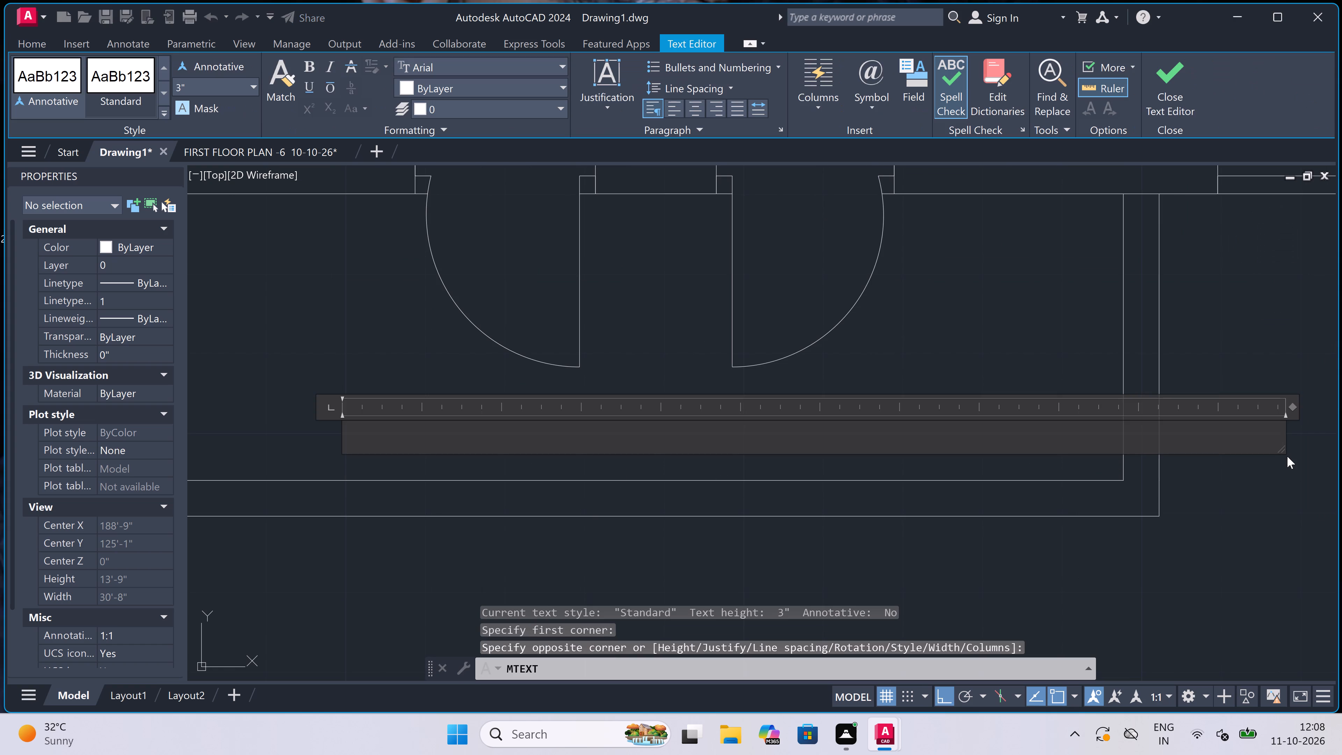
type("BALCON")
key("y")
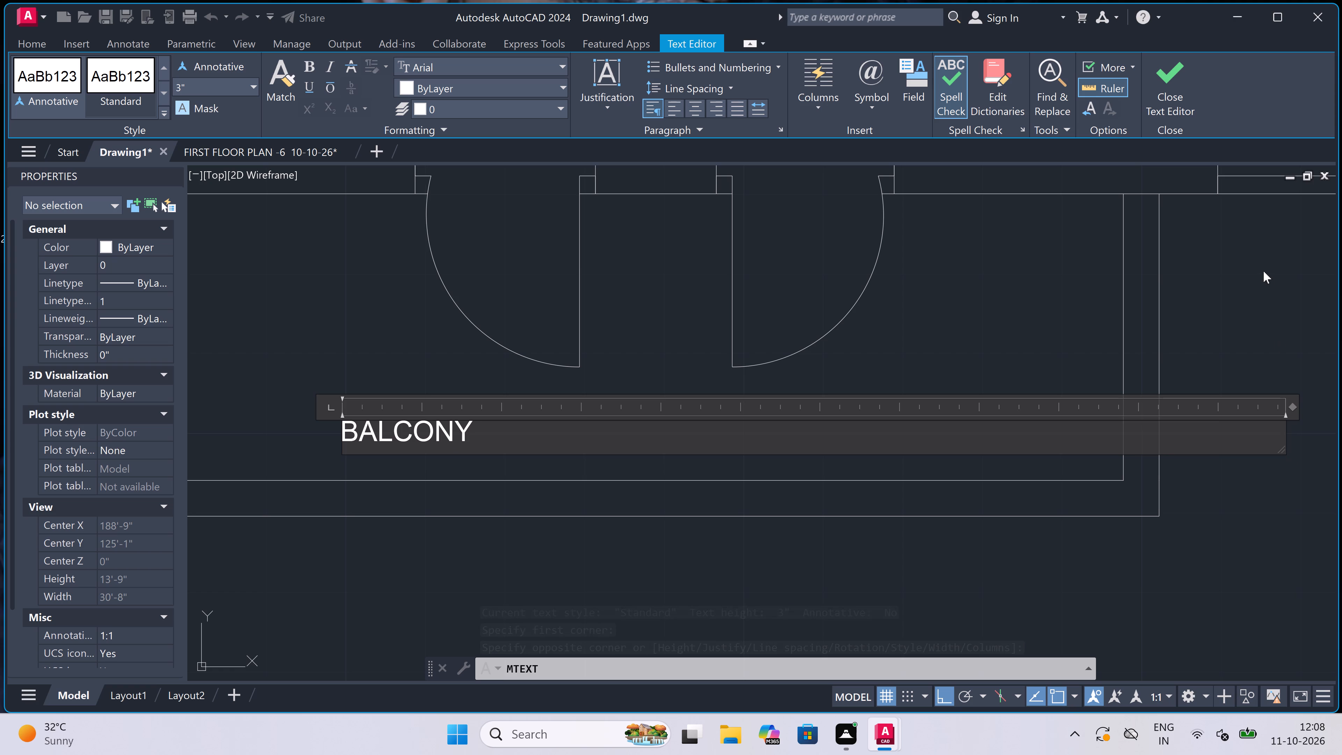
scroll(596, 539, "down", 3)
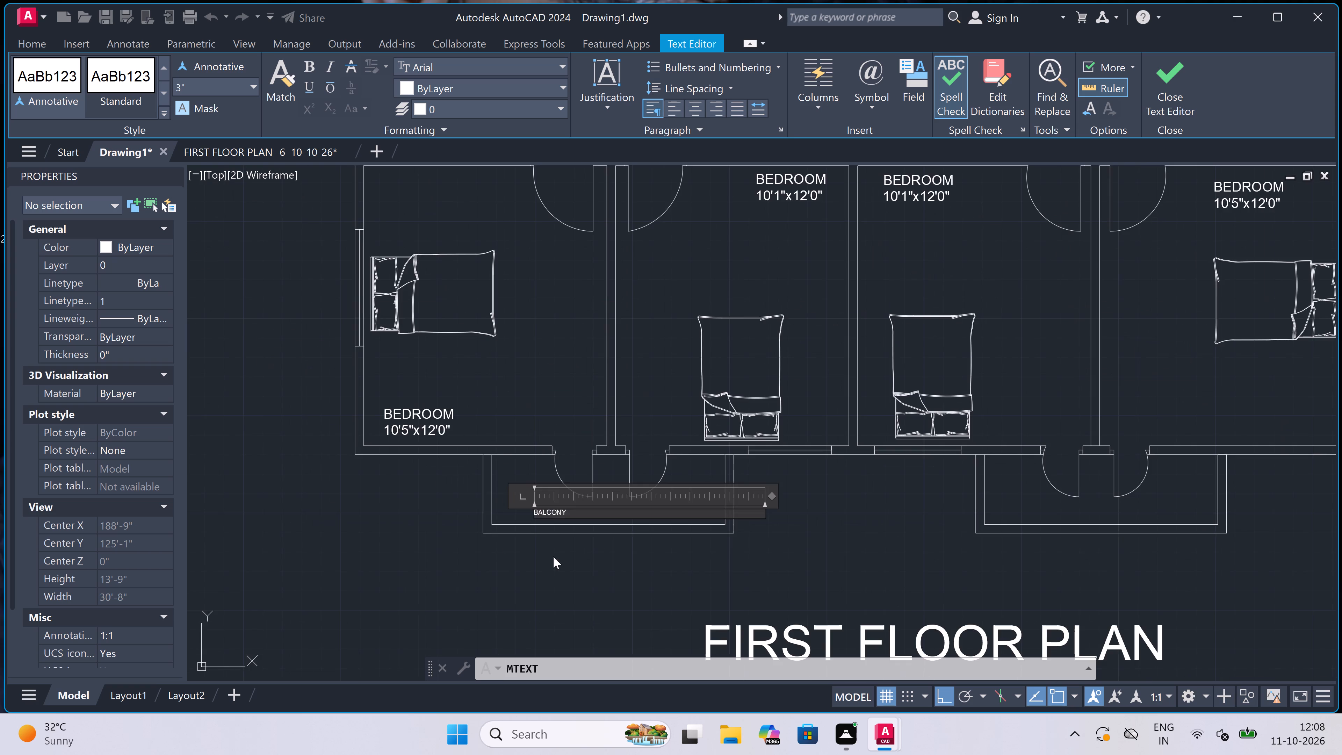
scroll(528, 505, "up", 3)
left_click(397, 498)
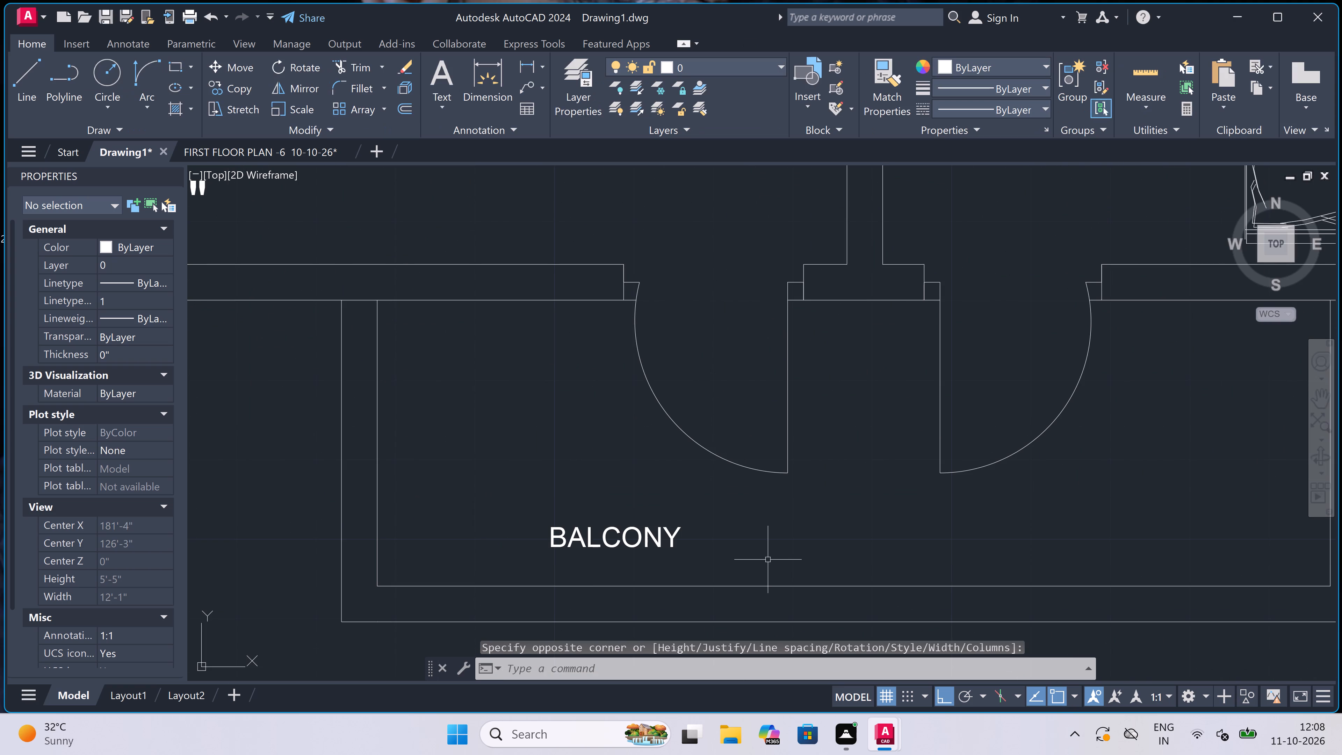
Open the BALCONY label's text height for editing and clear its value.
left_click(603, 529)
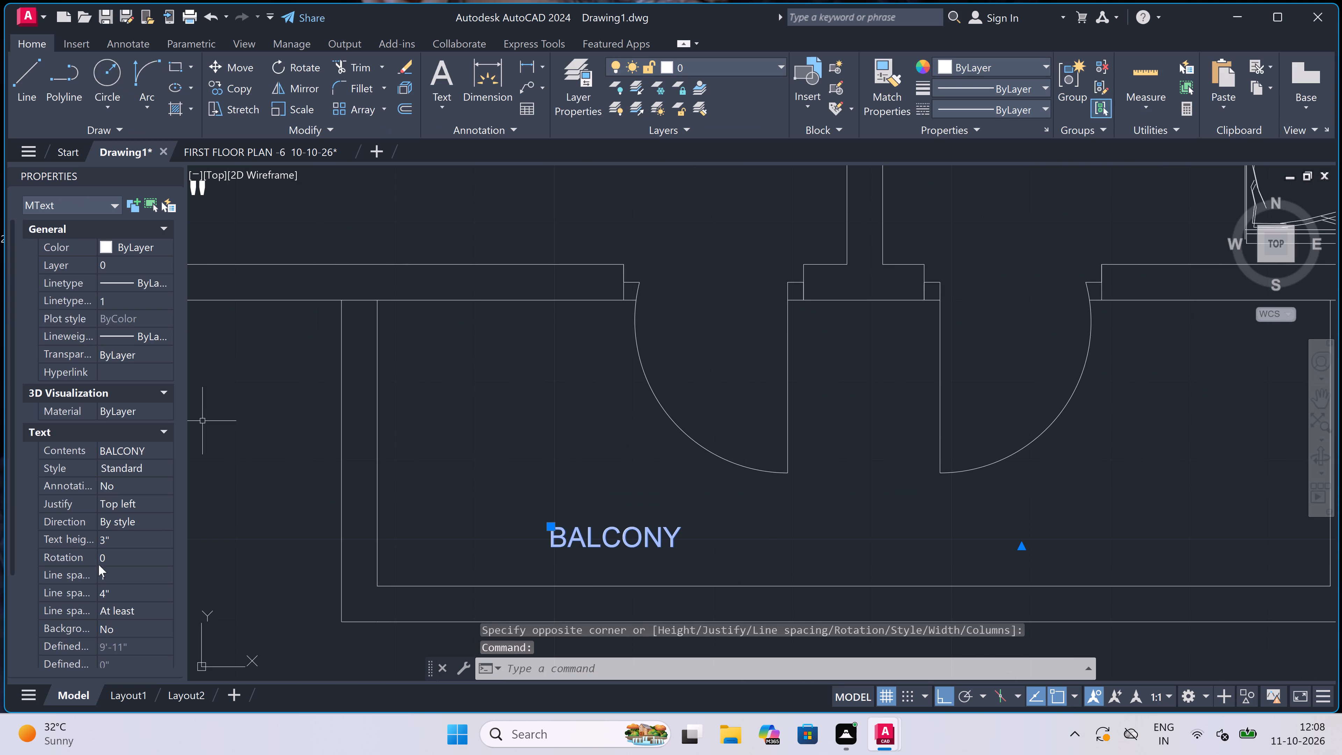
left_click(133, 533)
key("BackSpace")
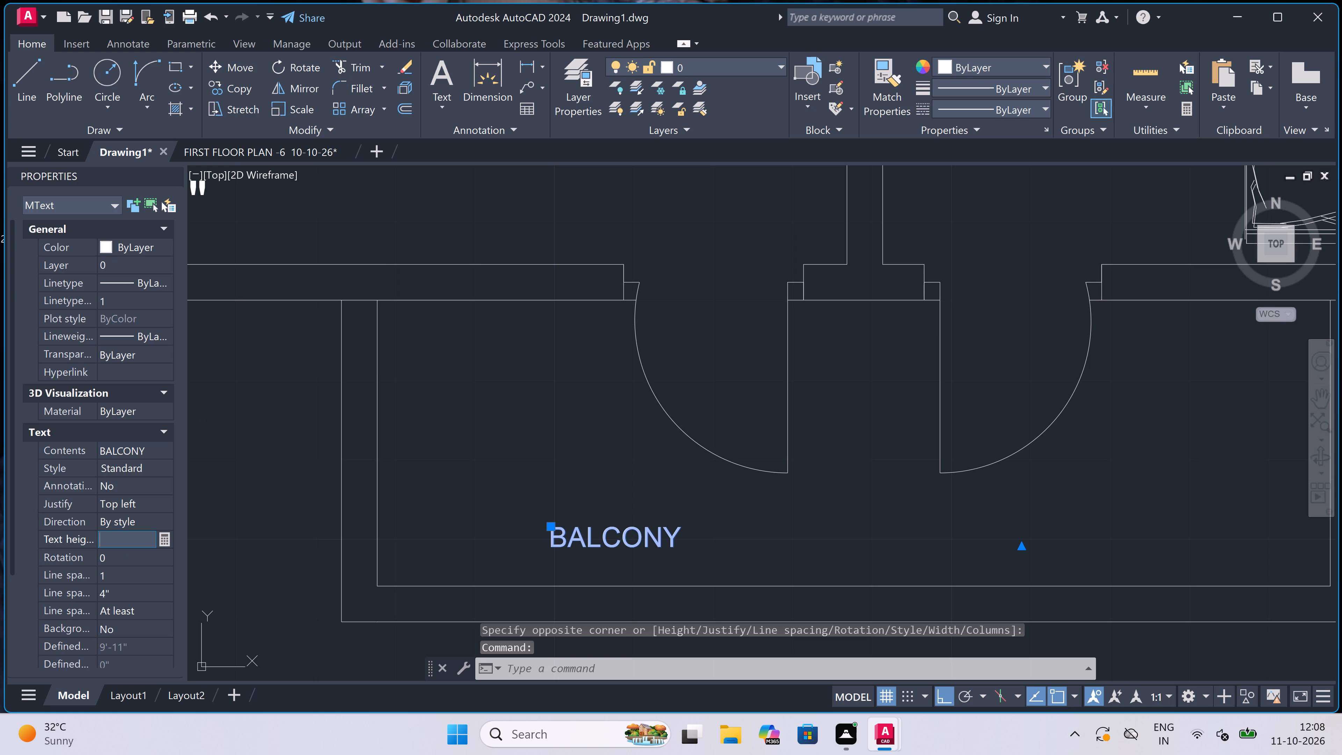
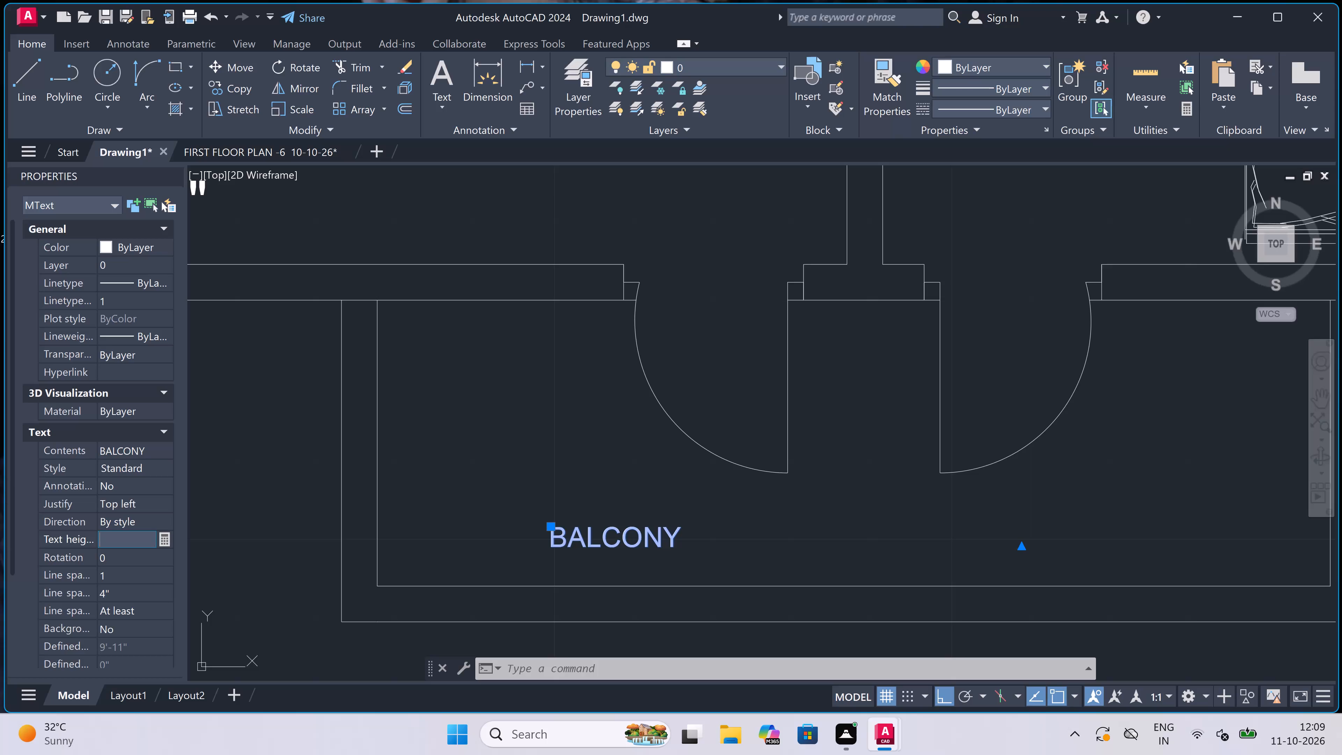
Set the BALCONY label's text height to 5".
key("5")
left_click(600, 453)
key("Escape")
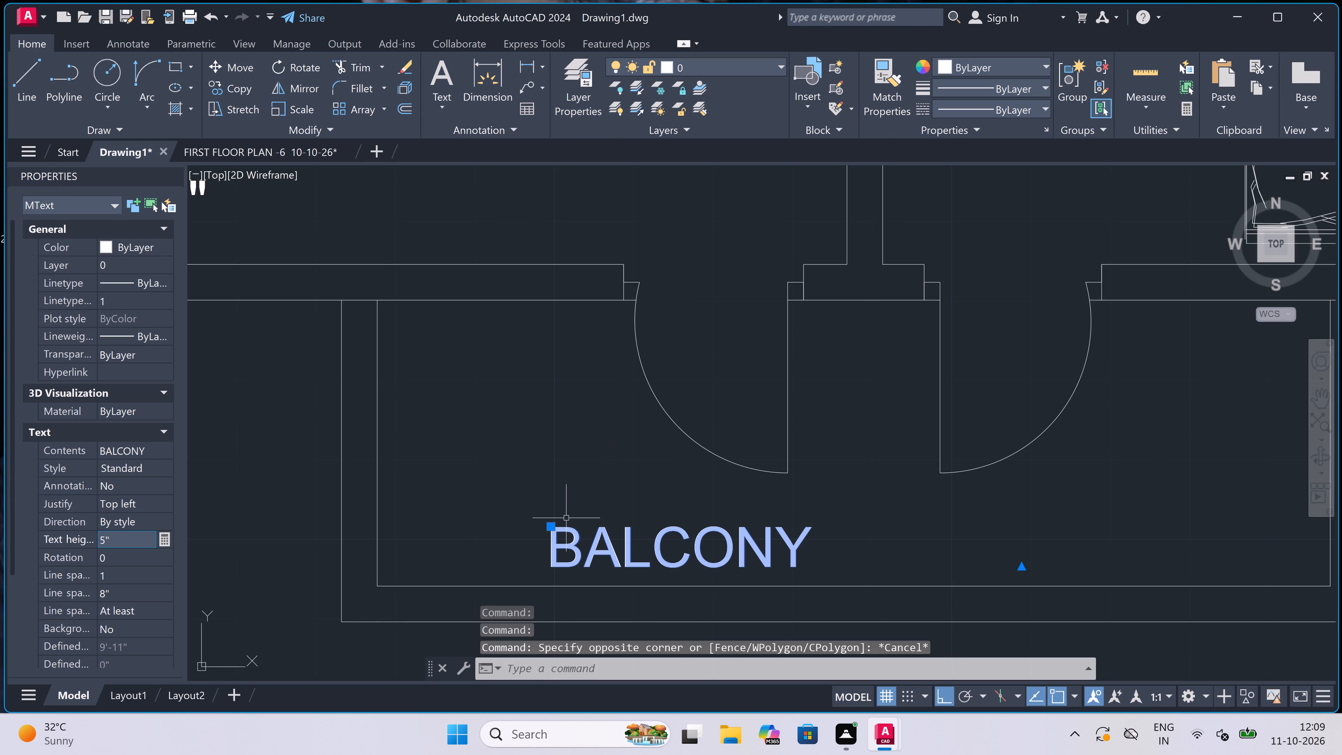
Move the BALCONY label straight up about 4" within the lower-left balcony of the furnished plan.
left_click(550, 524)
scroll(541, 498, "up", 2)
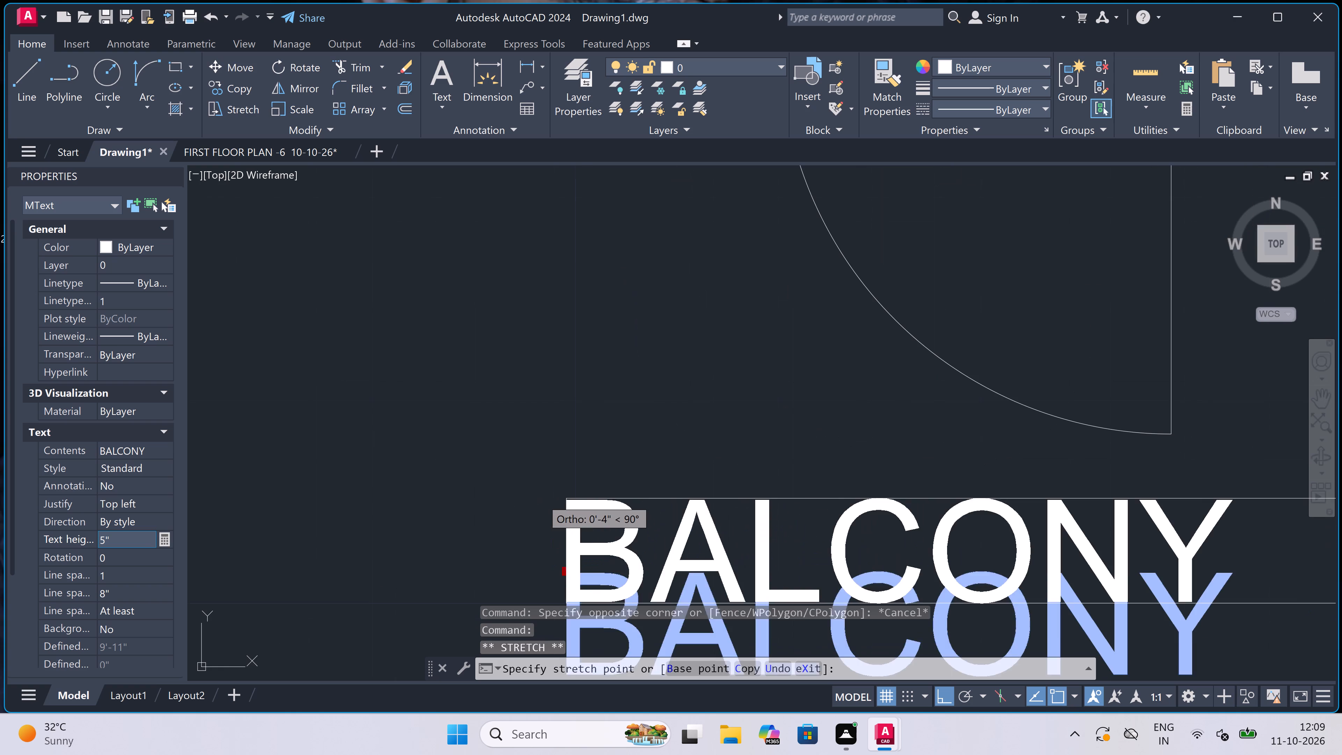
left_click(541, 498)
key("Escape")
scroll(541, 498, "down", 2)
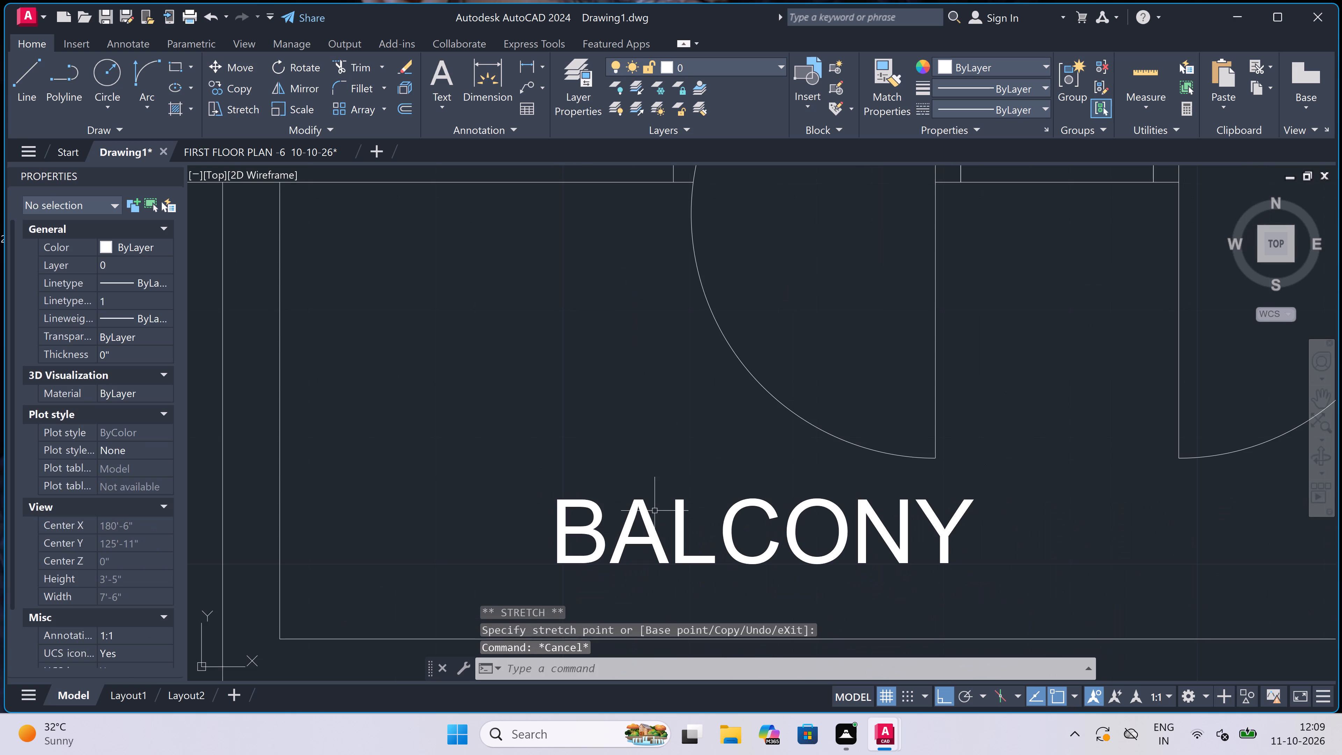
Copy the BALCONY label horizontally about 23' into the lower-right balcony of the furnished plan.
left_click(656, 511)
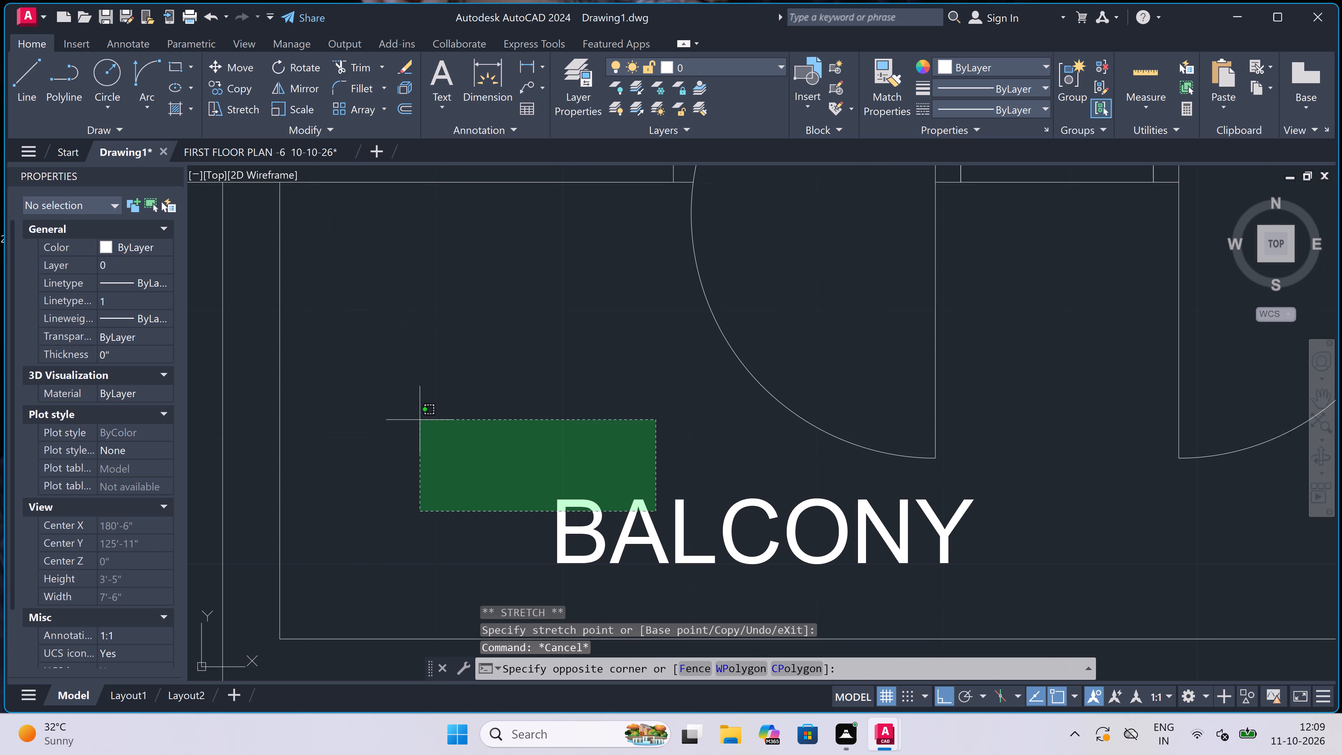
left_click(430, 489)
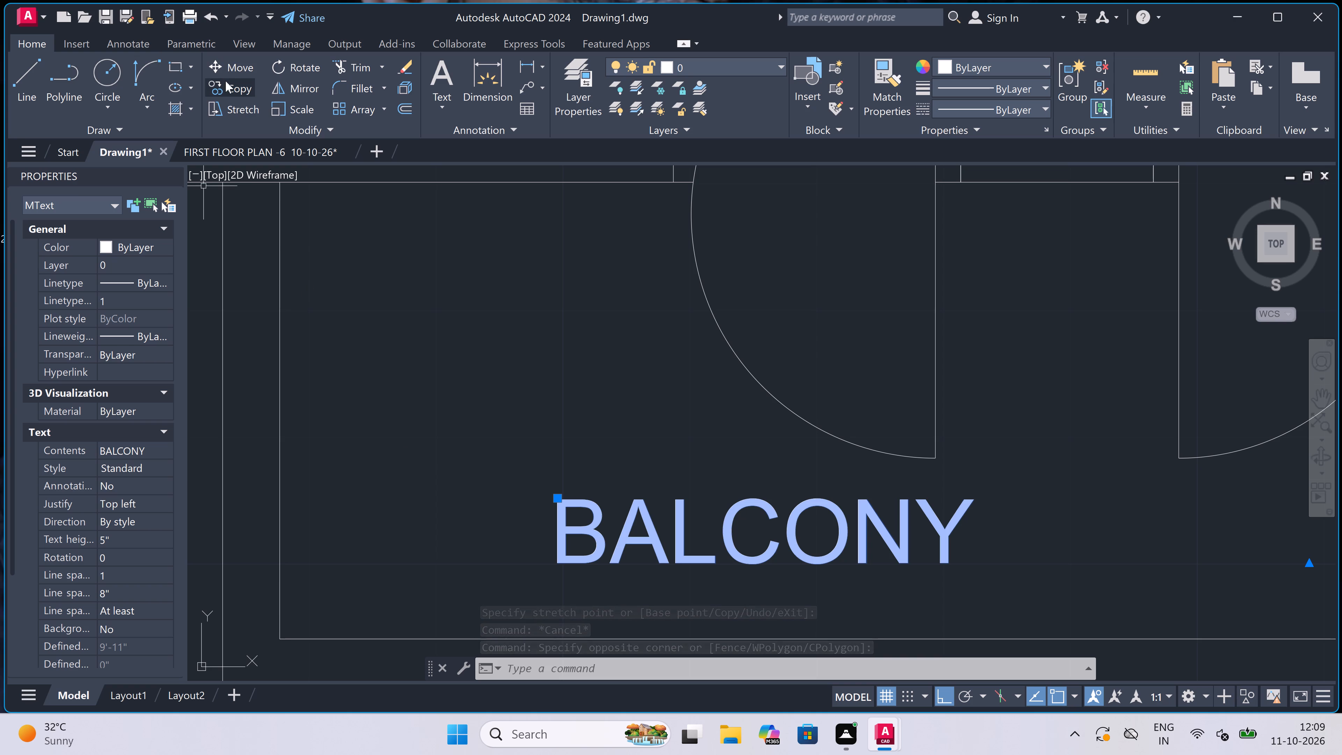
left_click(234, 84)
scroll(648, 453, "down", 2)
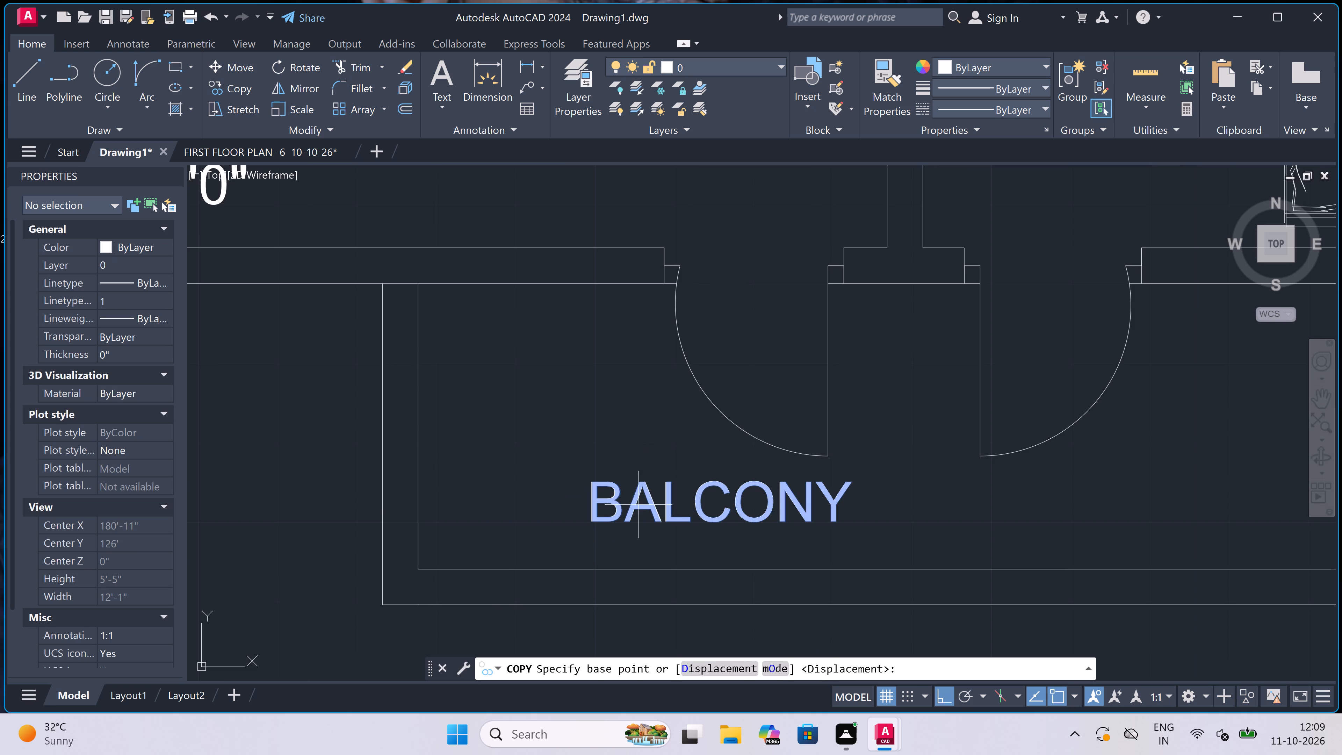
left_click(637, 508)
scroll(360, 508, "down", 3)
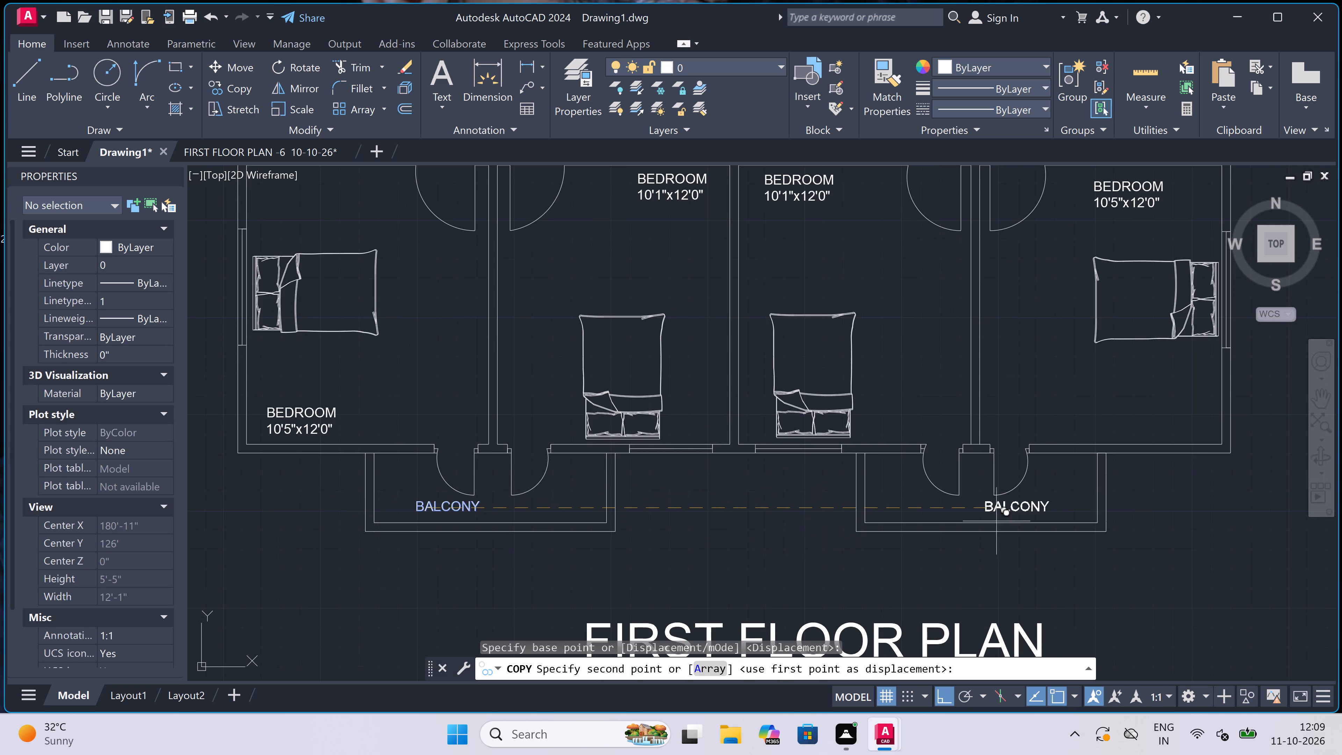
scroll(1020, 519, "up", 2)
scroll(884, 508, "up", 2)
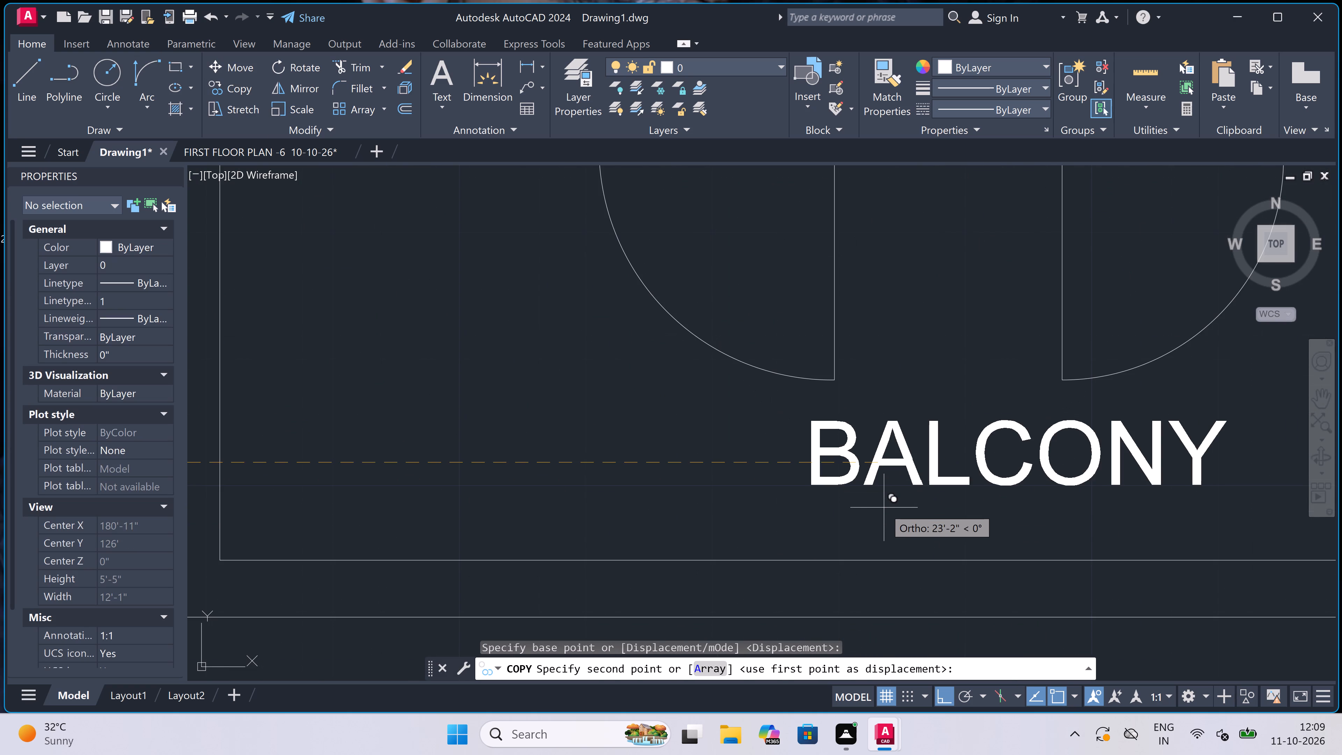
left_click(828, 451)
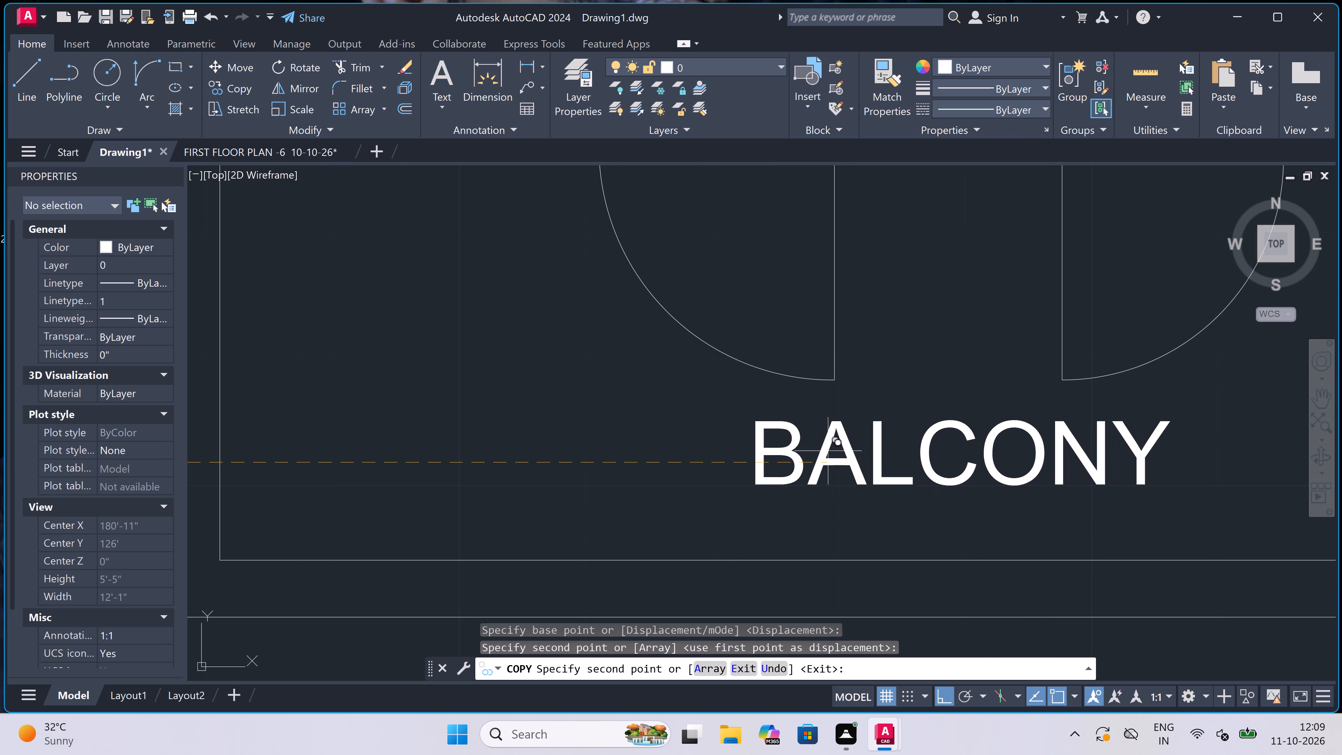
With Ortho off, place another BALCONY copy above the doors in the upper-right balcony of the furnished plan.
key("F8")
scroll(726, 534, "down", 4)
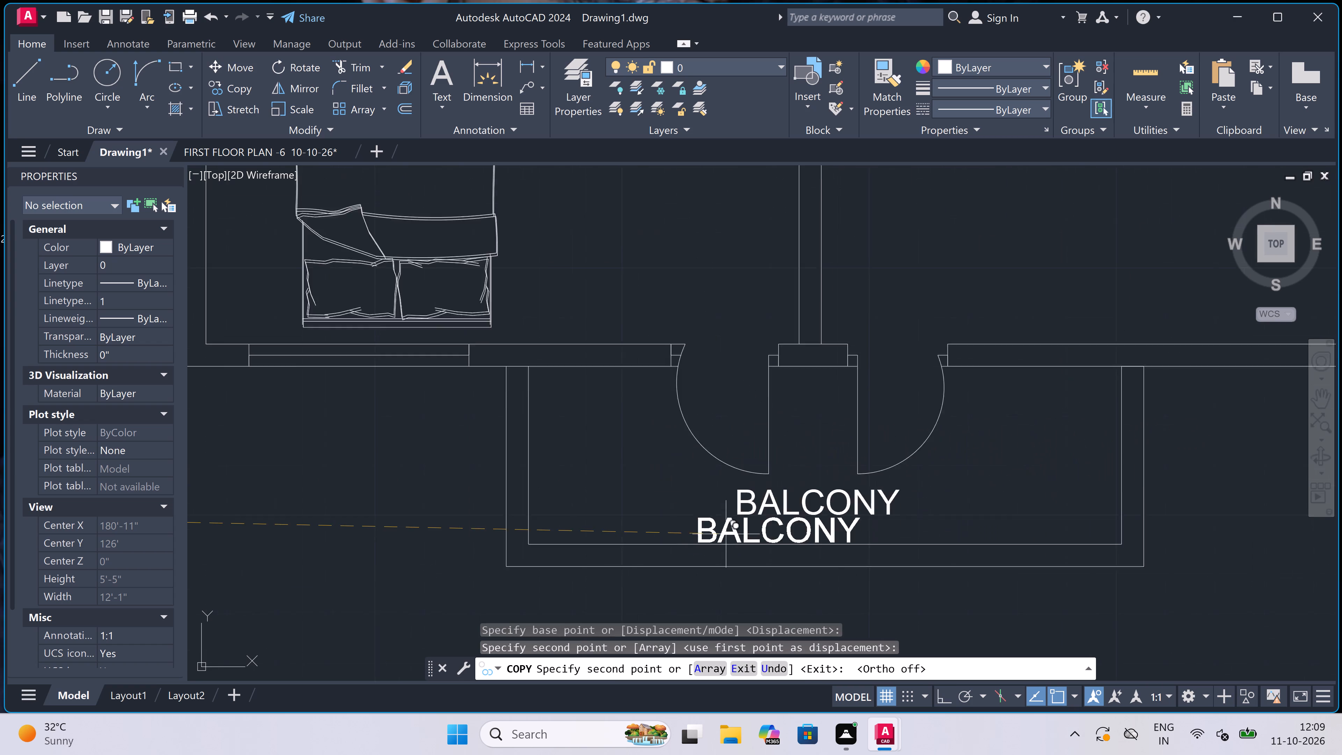
scroll(726, 534, "down", 4)
scroll(735, 308, "up", 4)
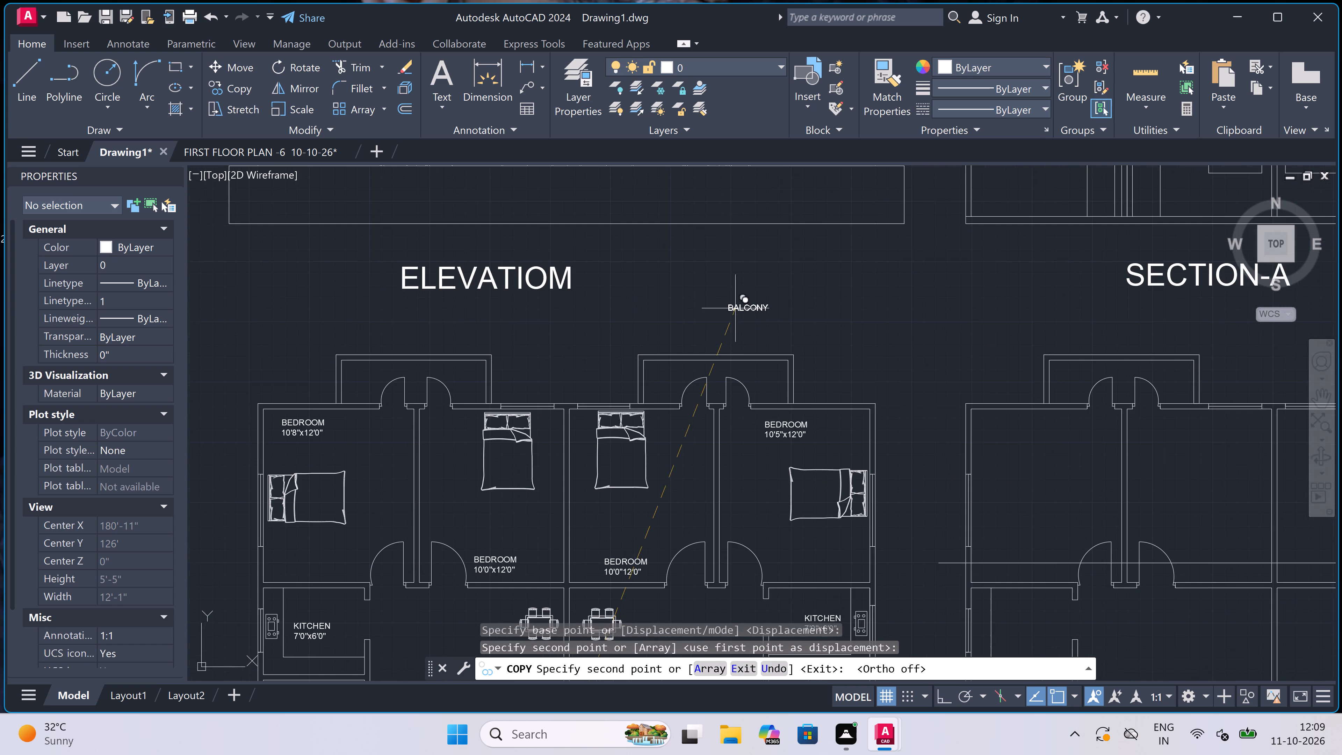
scroll(674, 404, "up", 2)
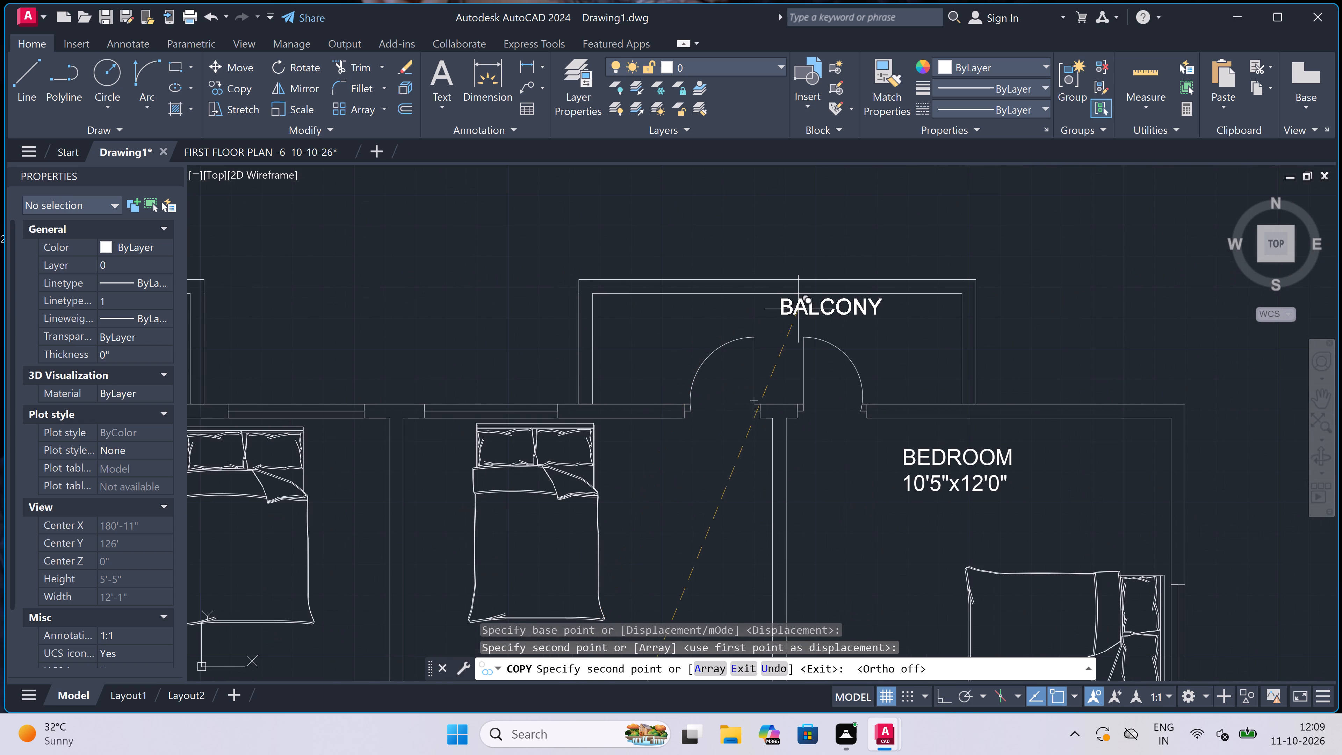
scroll(780, 312, "up", 3)
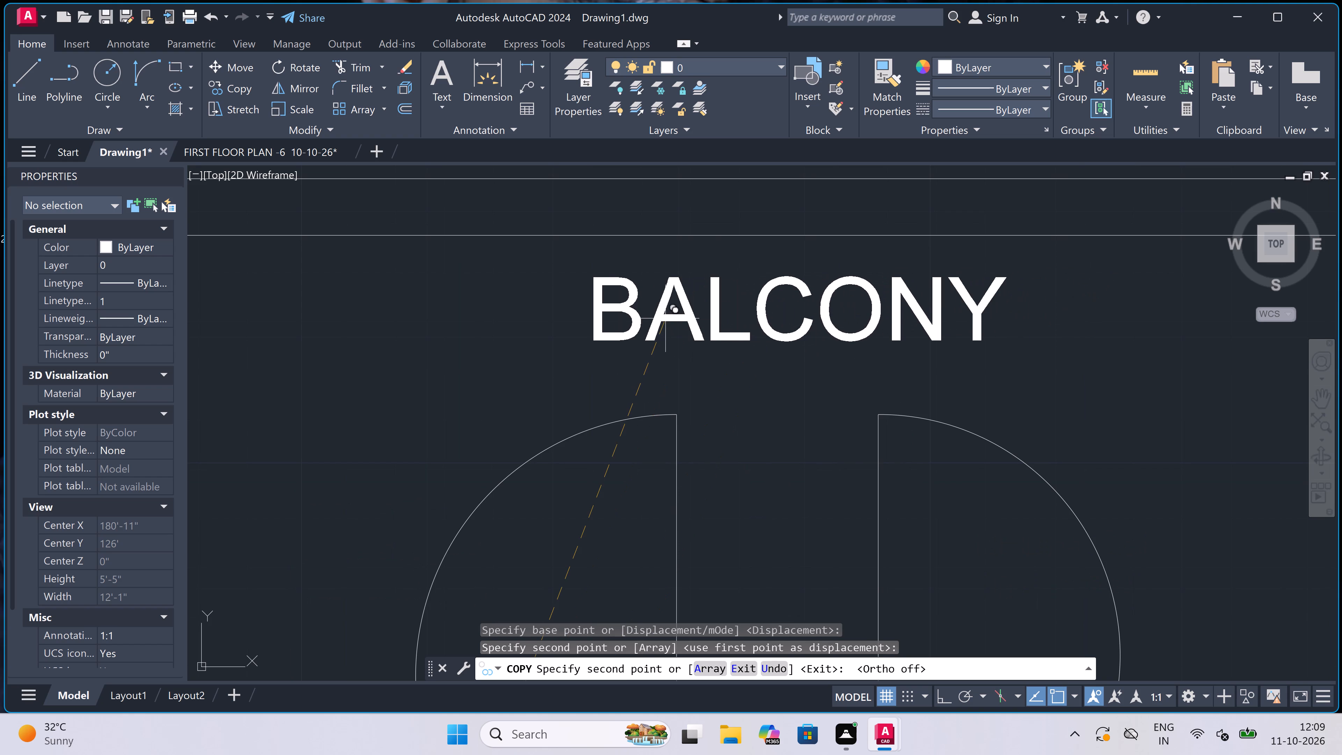
left_click(651, 316)
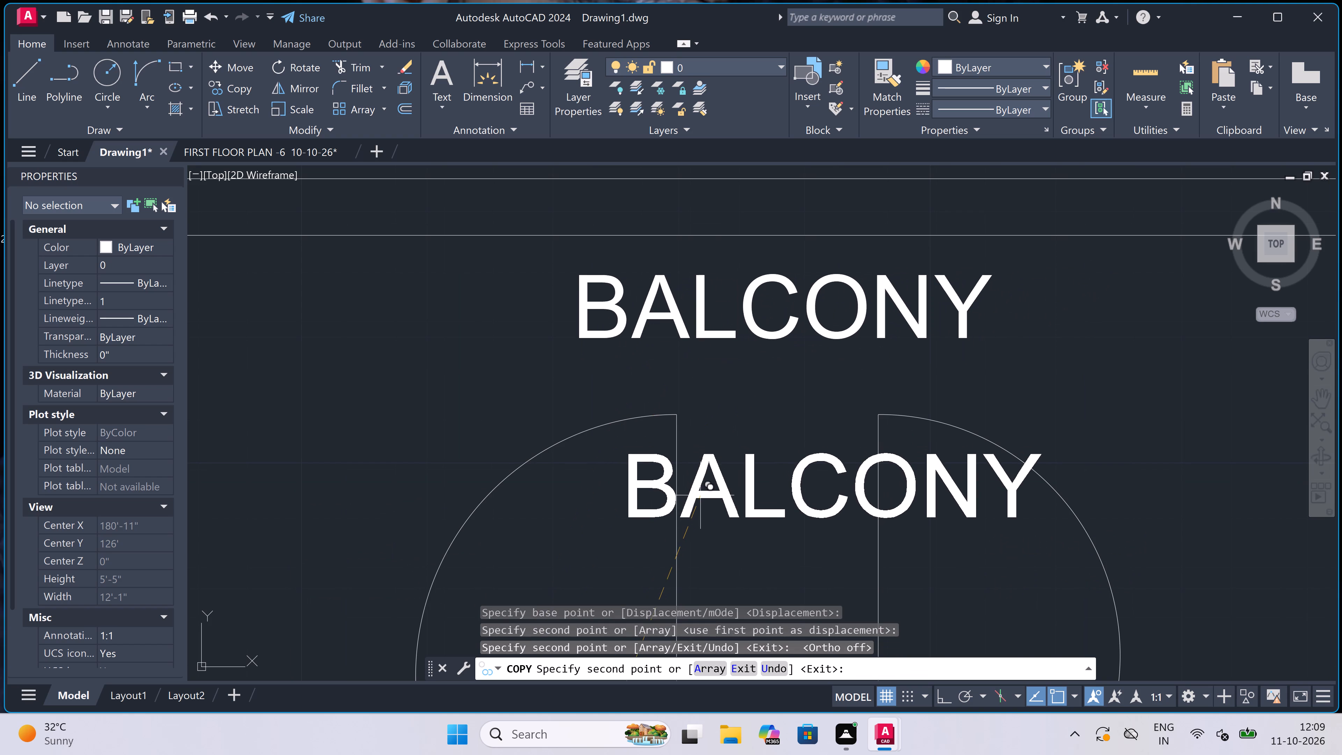
Place a last BALCONY copy above the doors in the upper-left balcony of the furnished plan and end the copying.
scroll(702, 495, "down", 3)
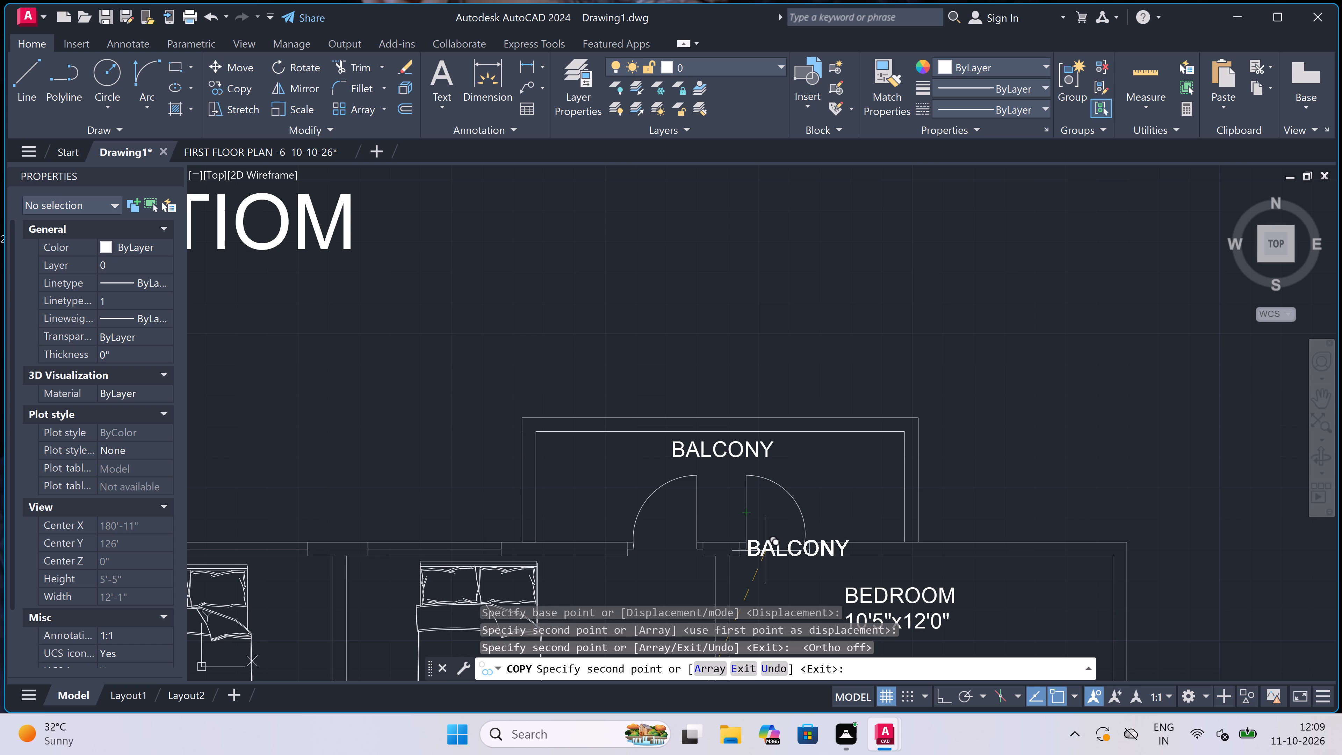
scroll(771, 544, "down", 3)
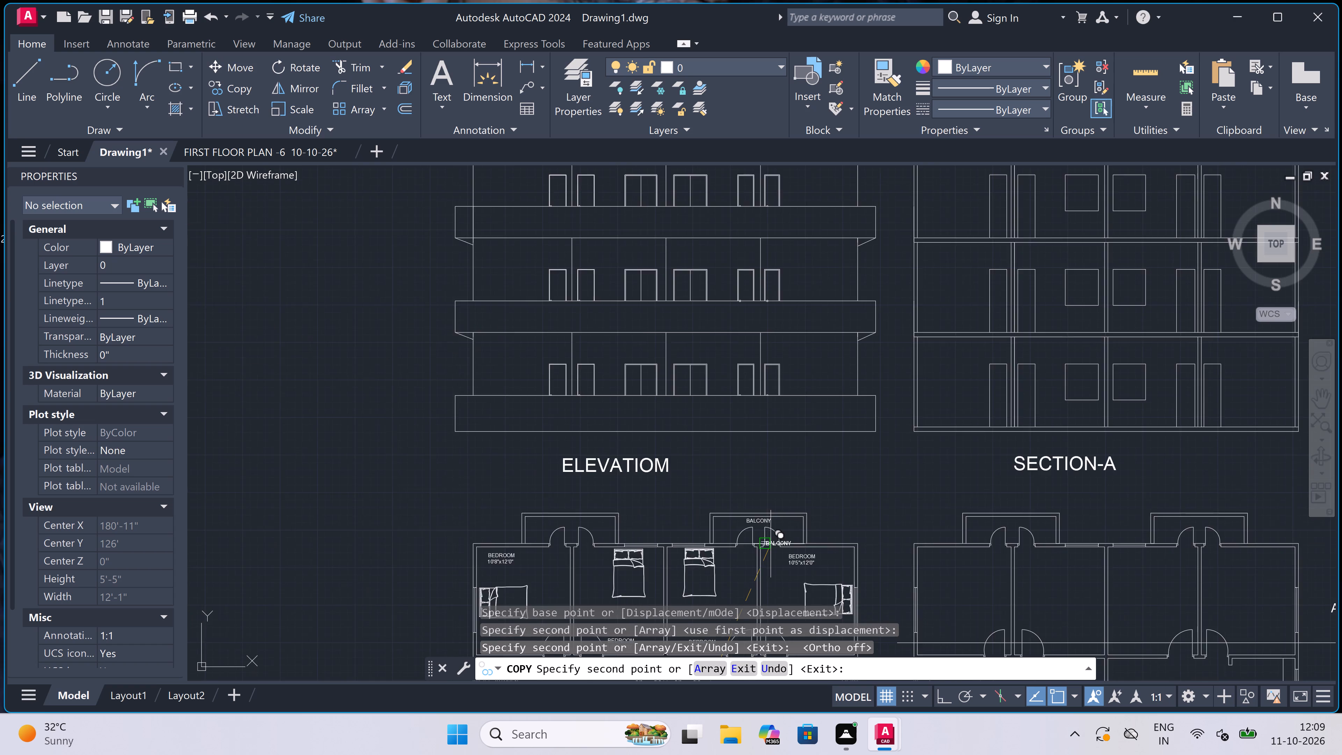
scroll(771, 544, "down", 1)
scroll(661, 534, "up", 1)
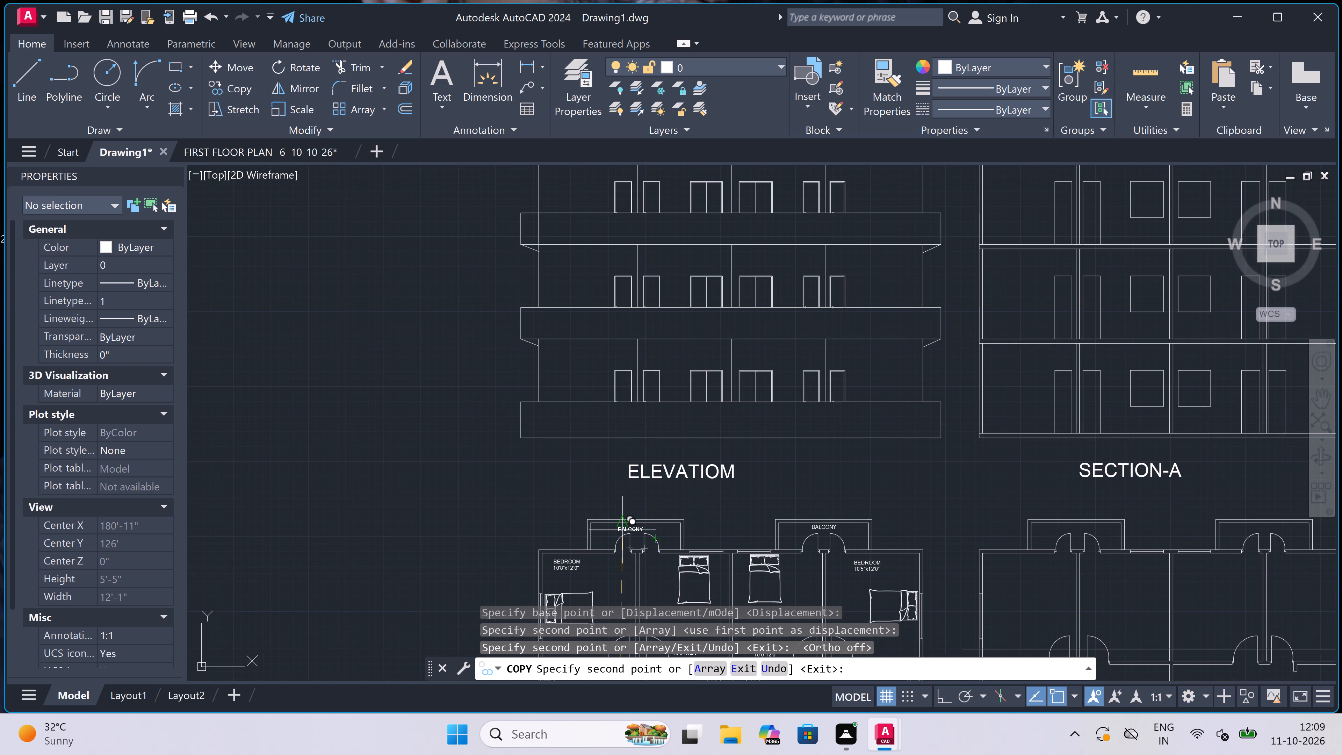
scroll(622, 530, "up", 3)
scroll(658, 526, "up", 2)
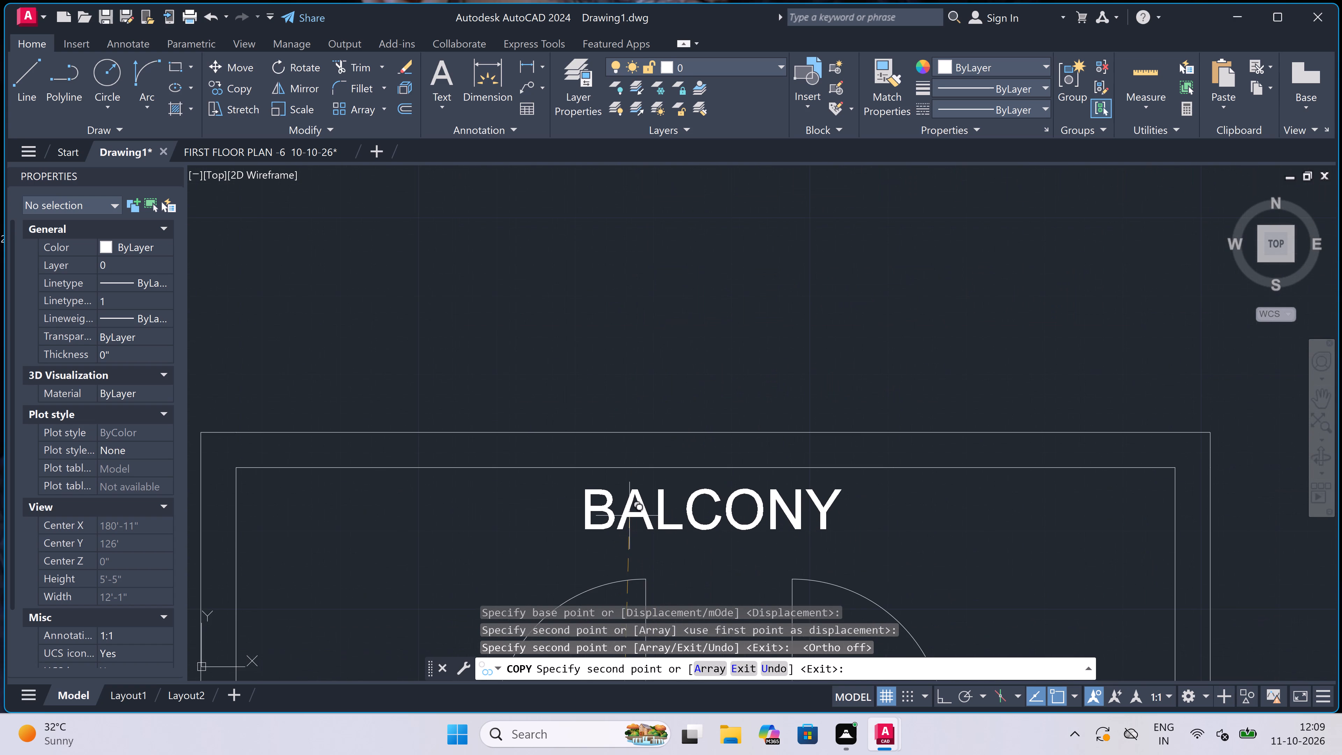
scroll(629, 522, "up", 1)
left_click(629, 522)
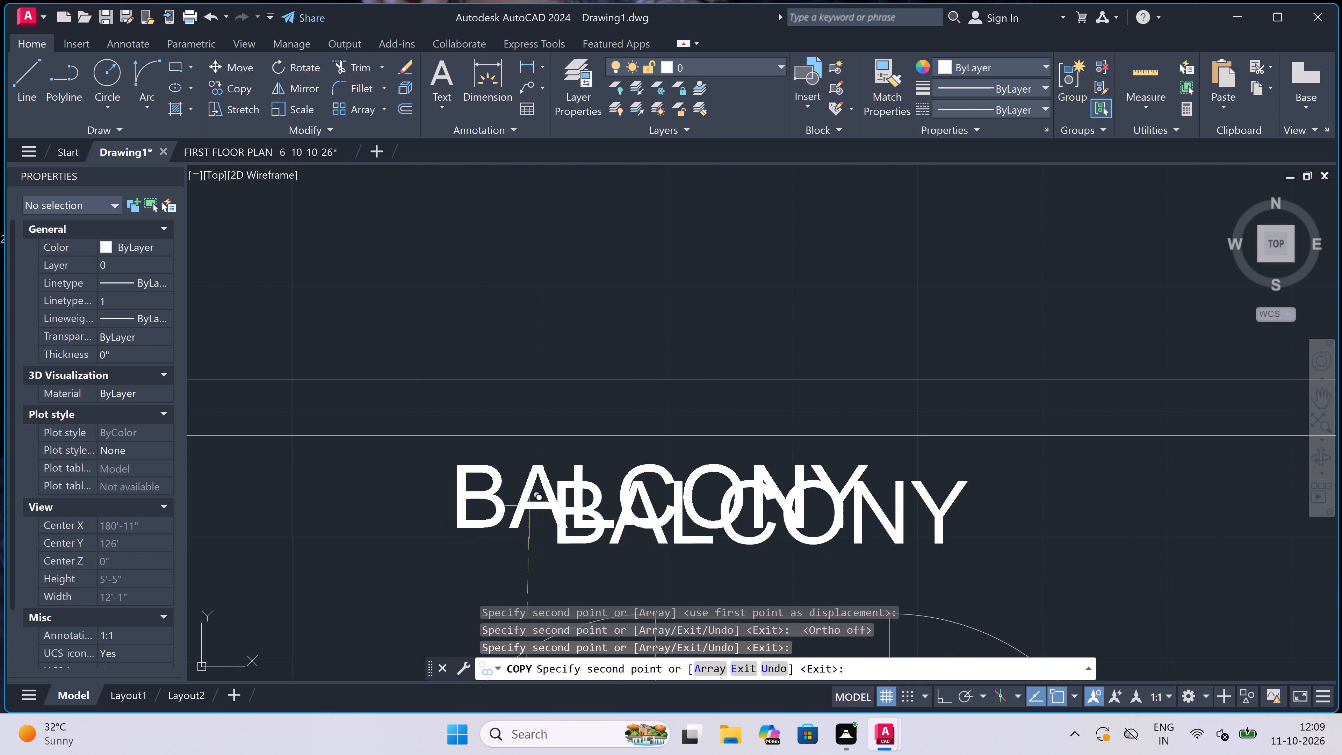
key("Escape")
Draw a rectangular frame enclosing the elevation, the section and both floor plans, with a margin all around.
scroll(539, 432, "down", 7)
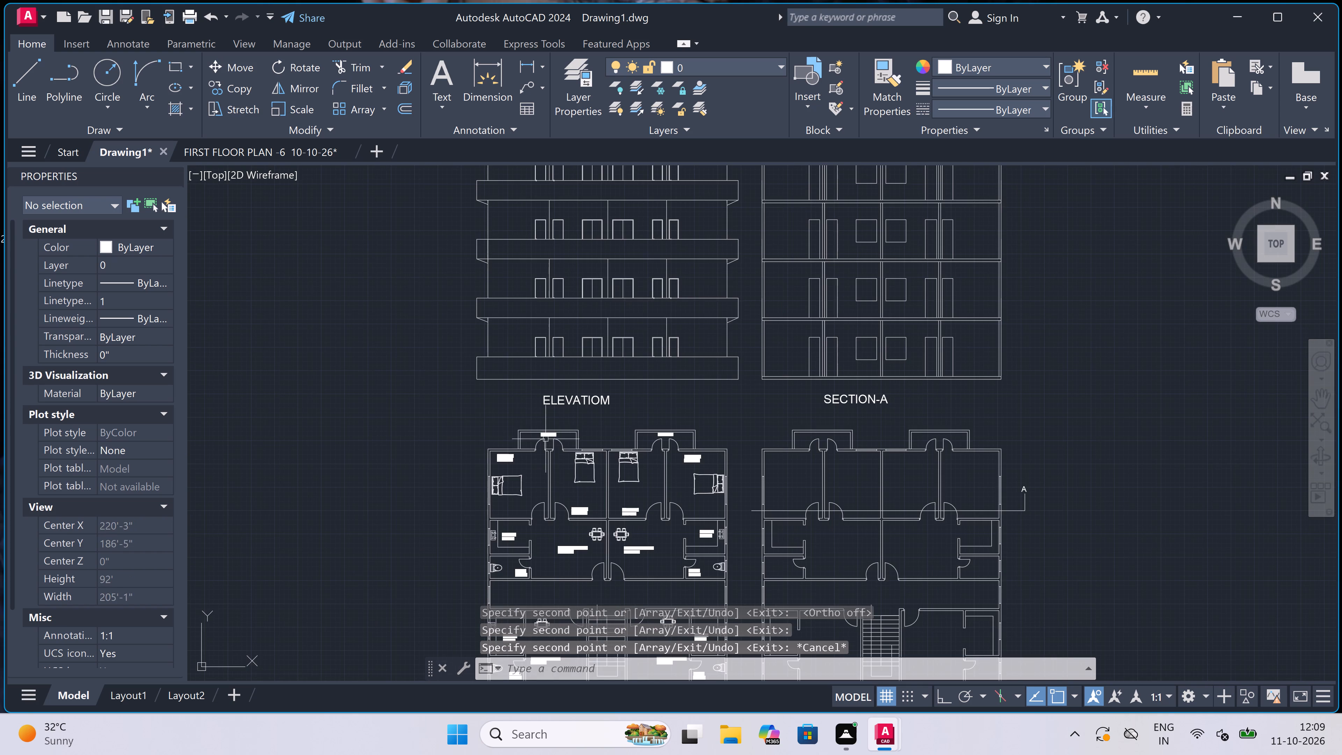
scroll(560, 486, "down", 2)
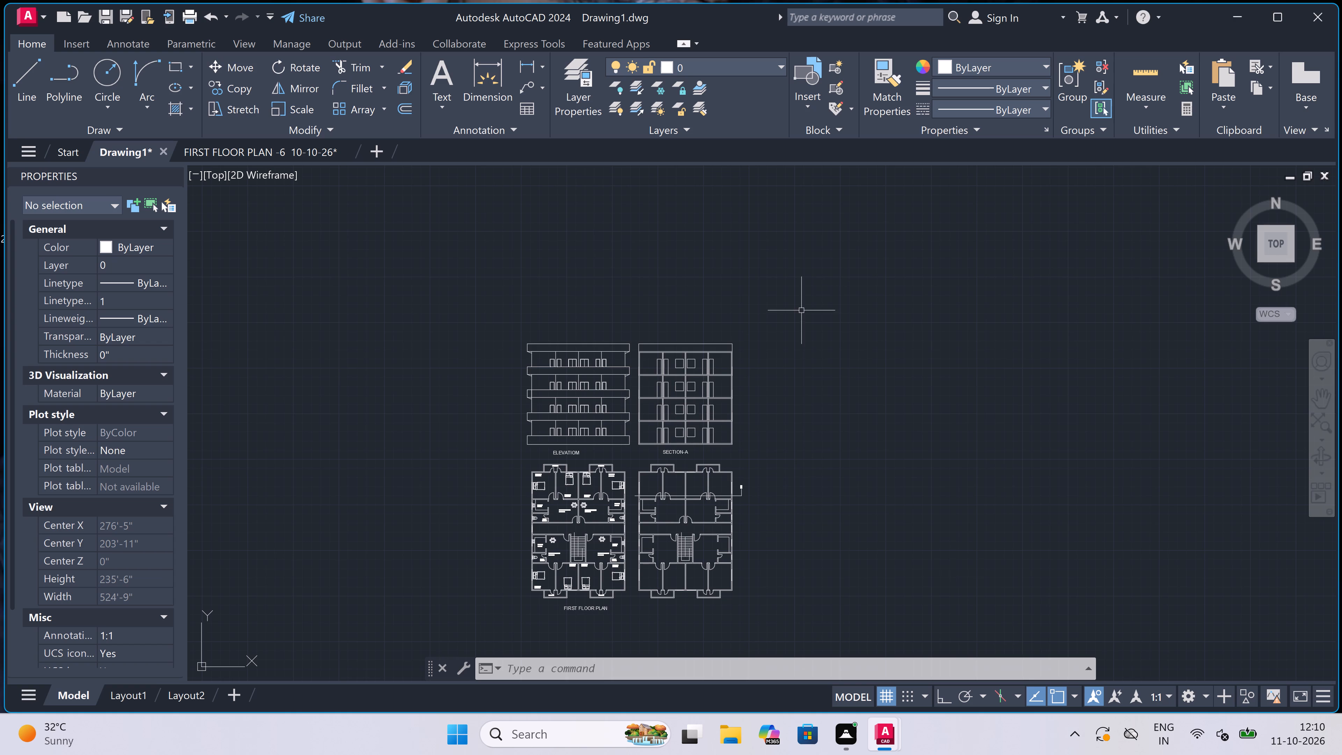
scroll(801, 297, "down", 3)
scroll(734, 343, "up", 1)
scroll(923, 252, "up", 1)
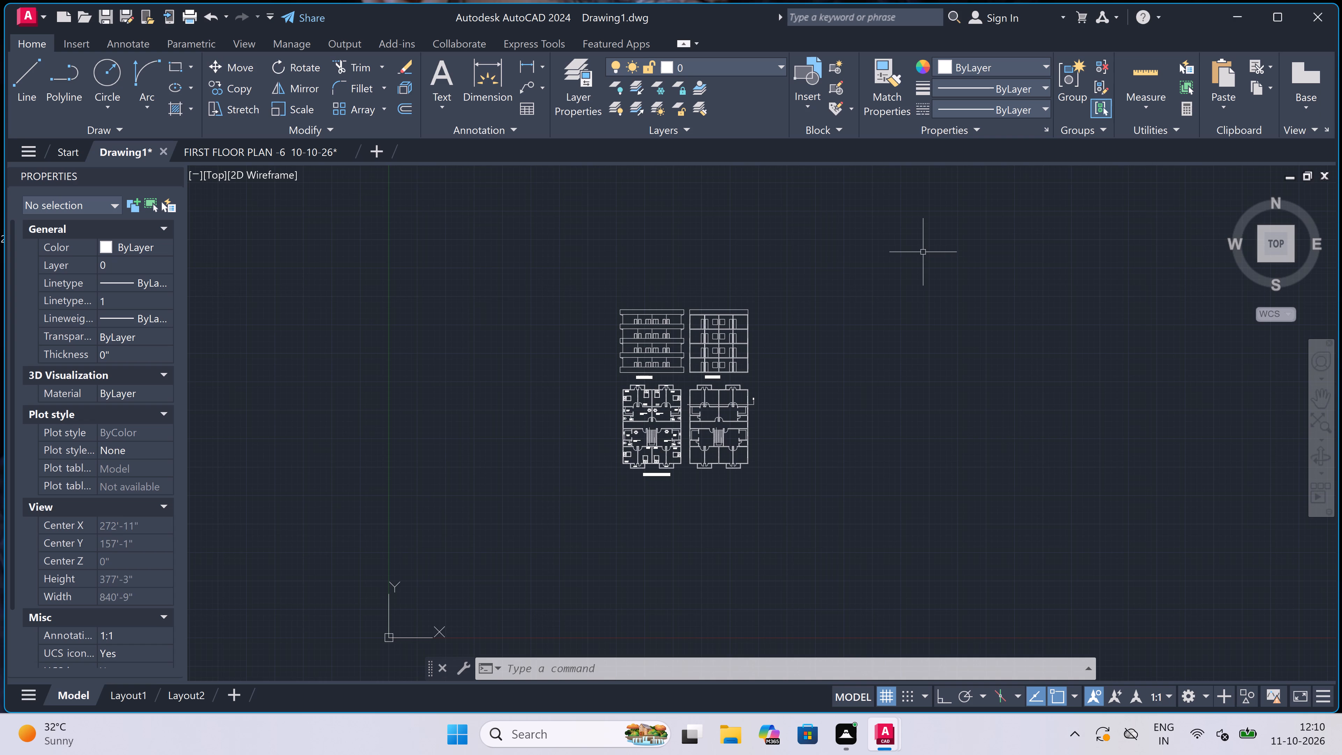
type("rec")
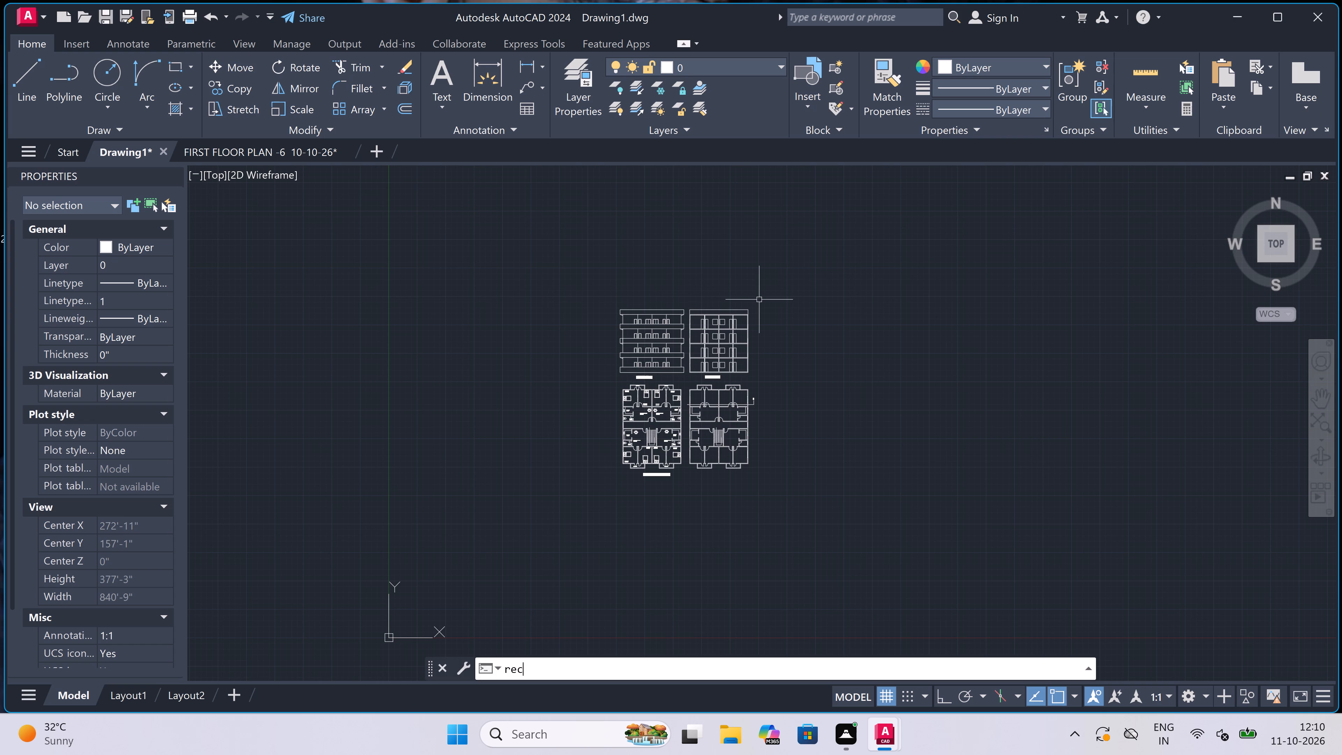
key("space")
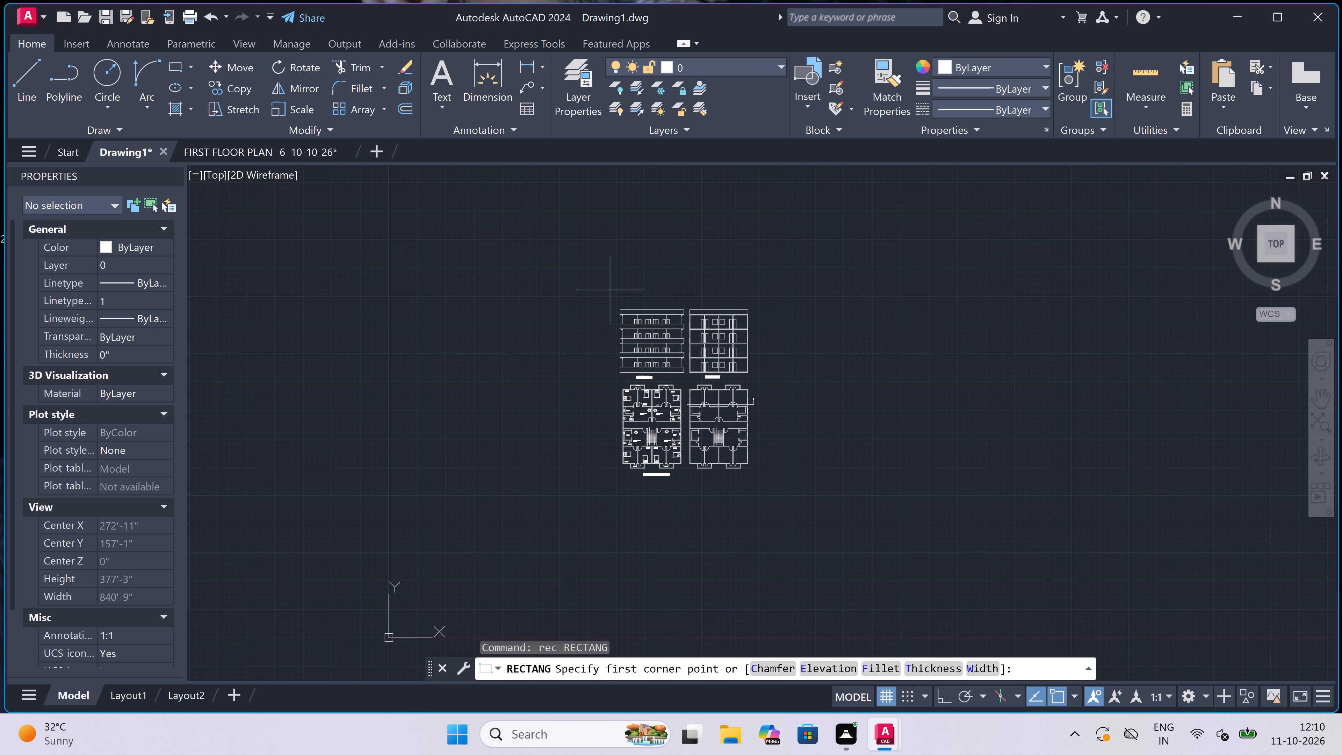
left_click(610, 290)
scroll(754, 447, "up", 2)
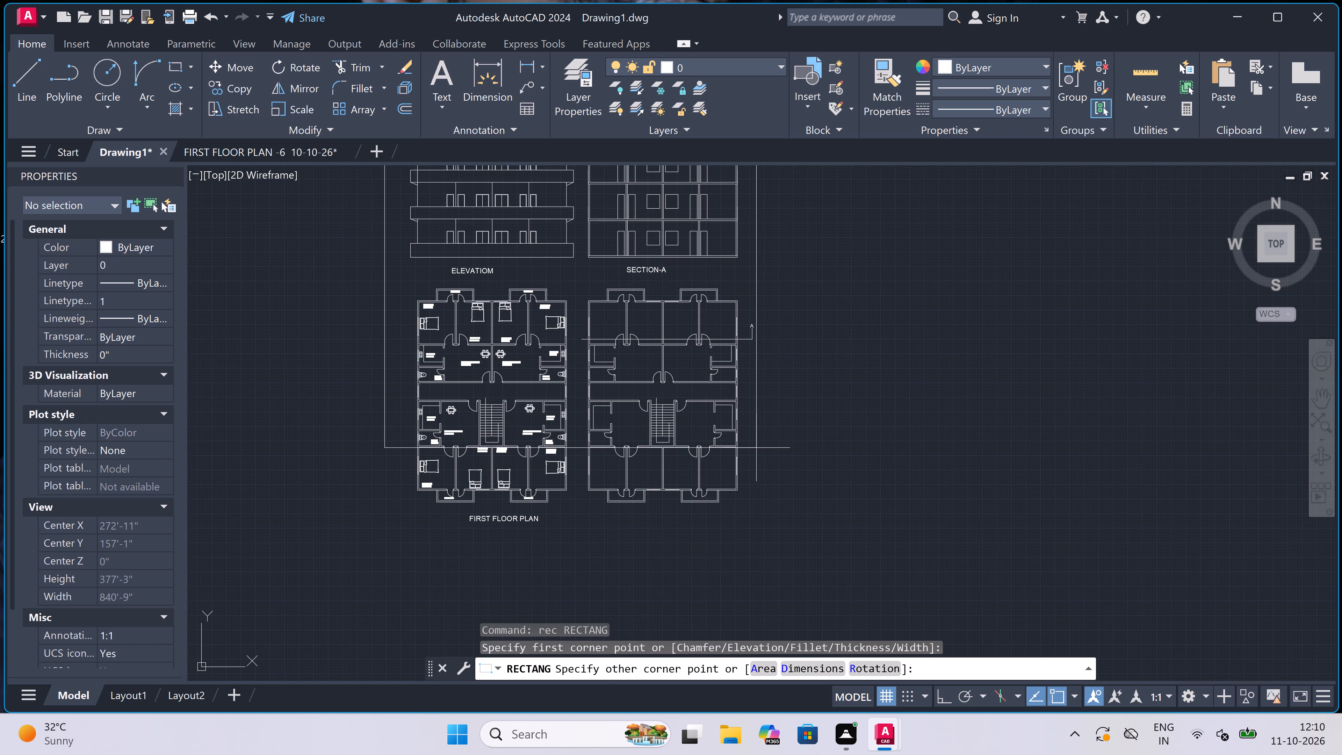
scroll(765, 506, "down", 1)
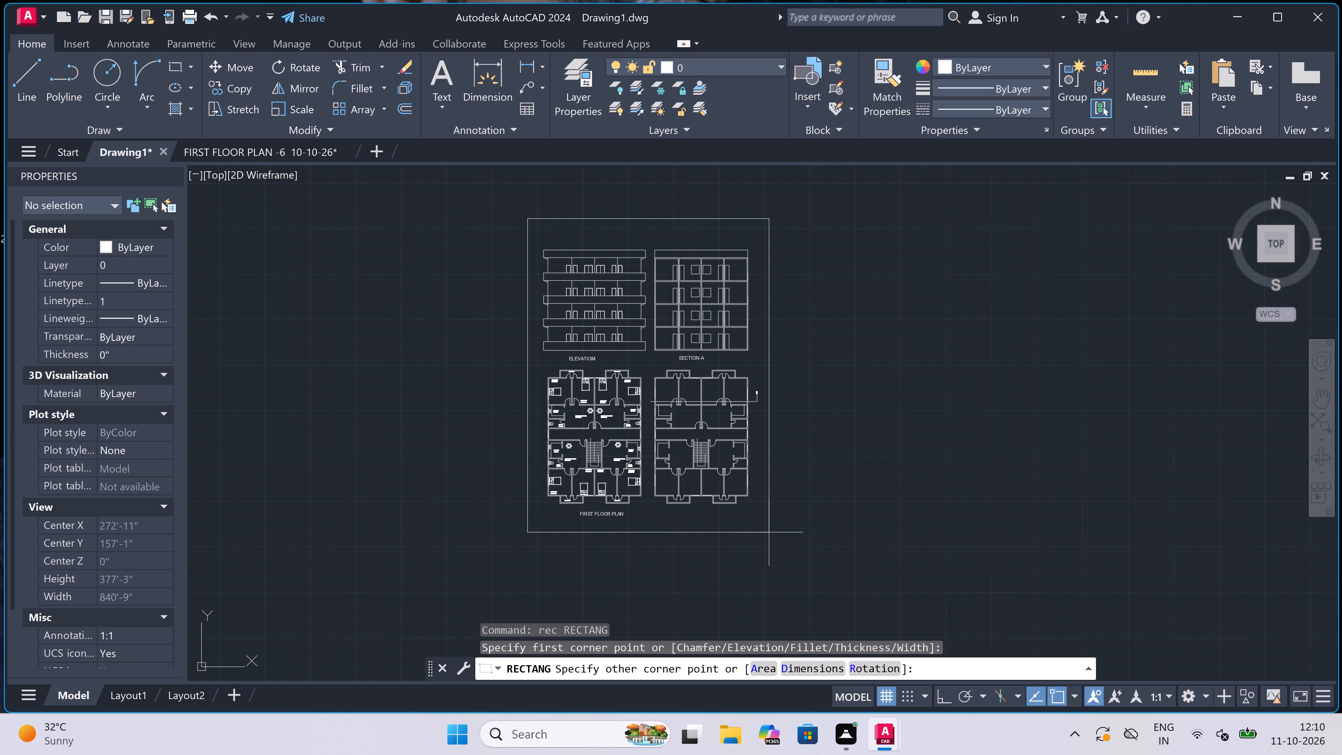
left_click(802, 528)
Open a multiline text box beside the top storey of the section, starting between the section and the frame's right edge.
scroll(790, 190, "up", 2)
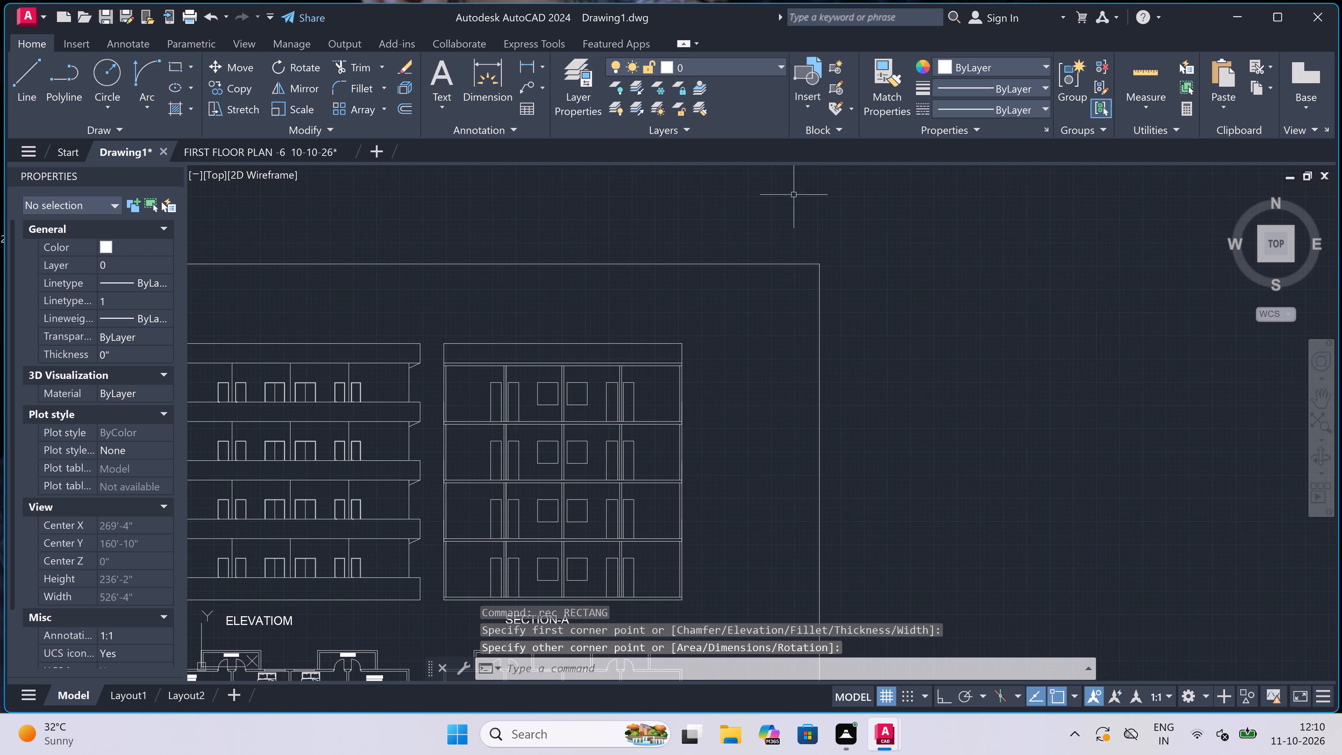
scroll(760, 361, "up", 2)
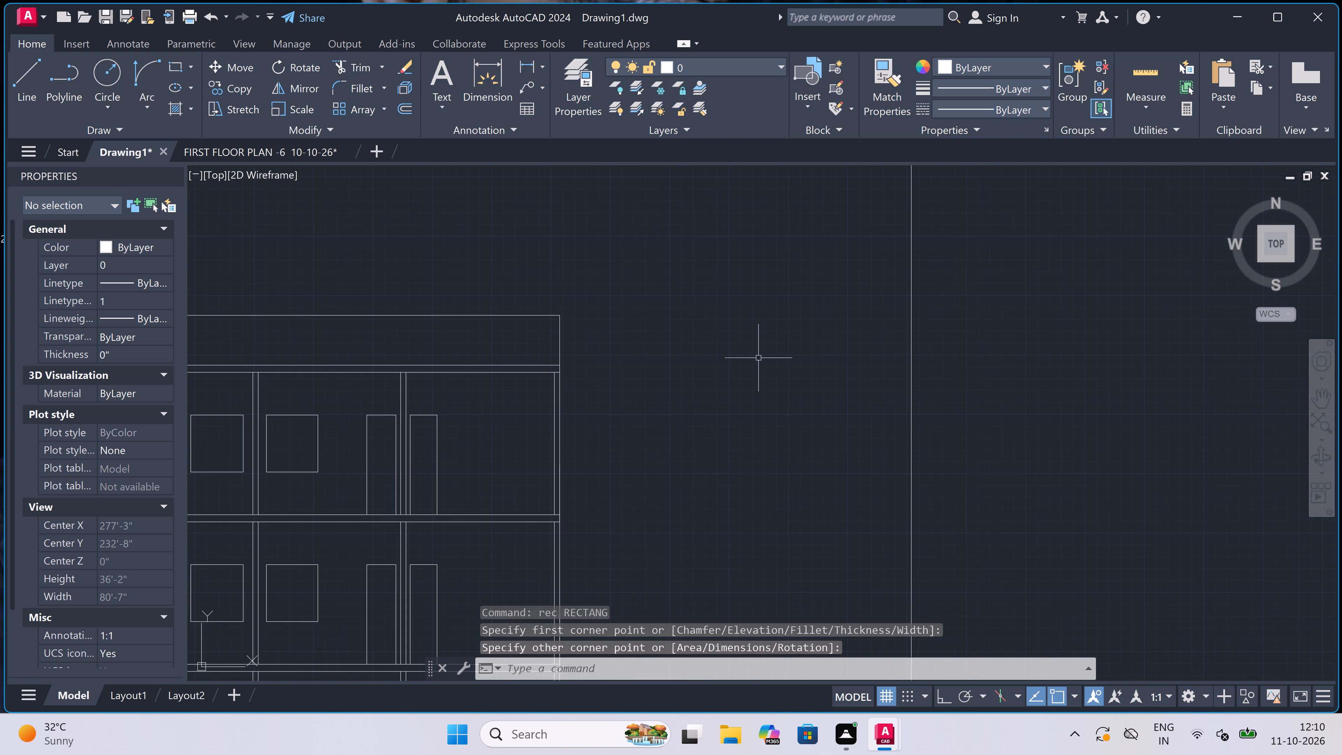
key("m")
key("t")
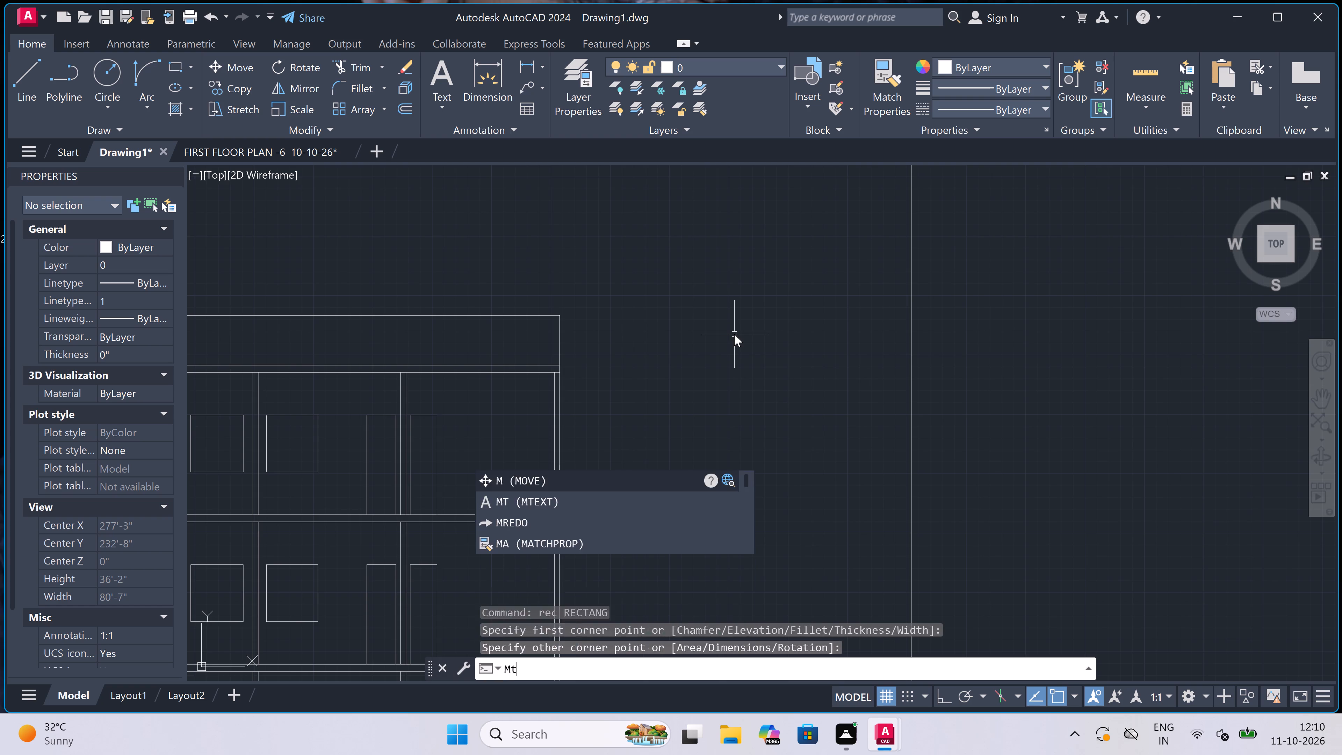
key("space")
left_click_drag(614, 337, 623, 342)
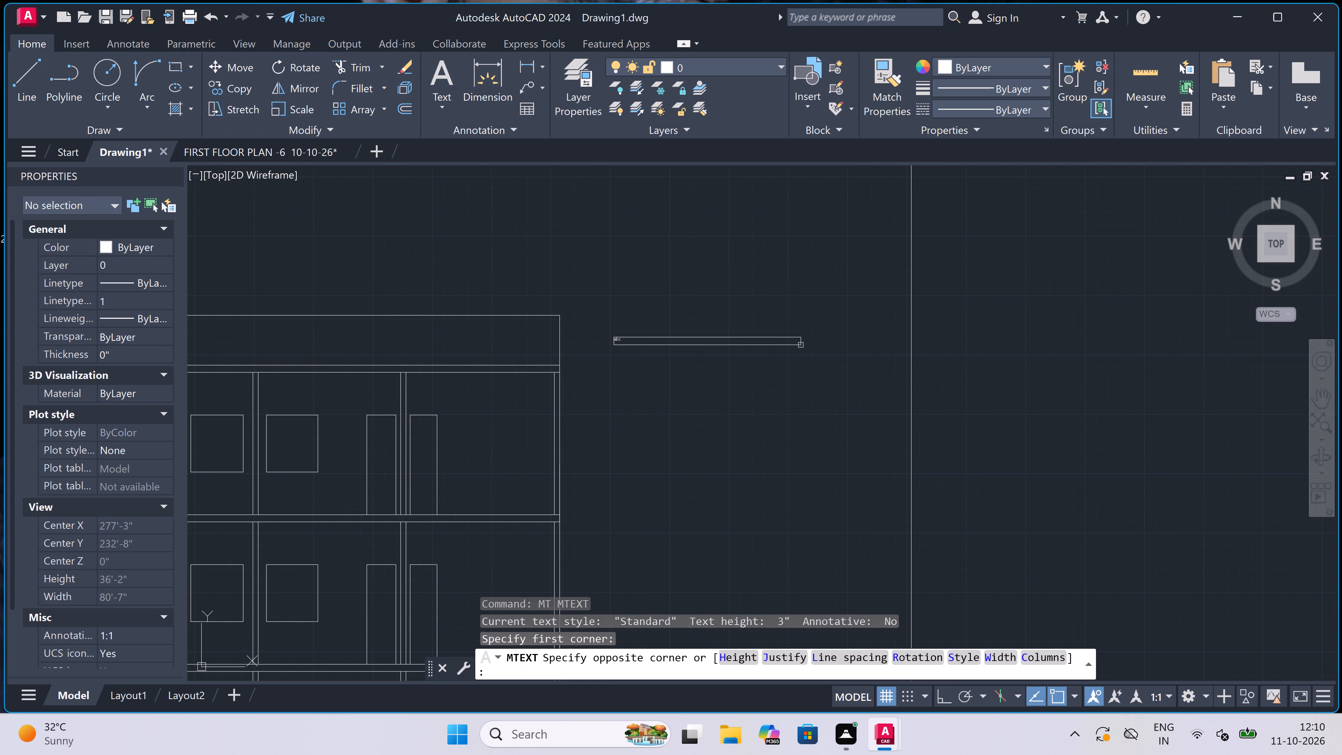
left_click(989, 351)
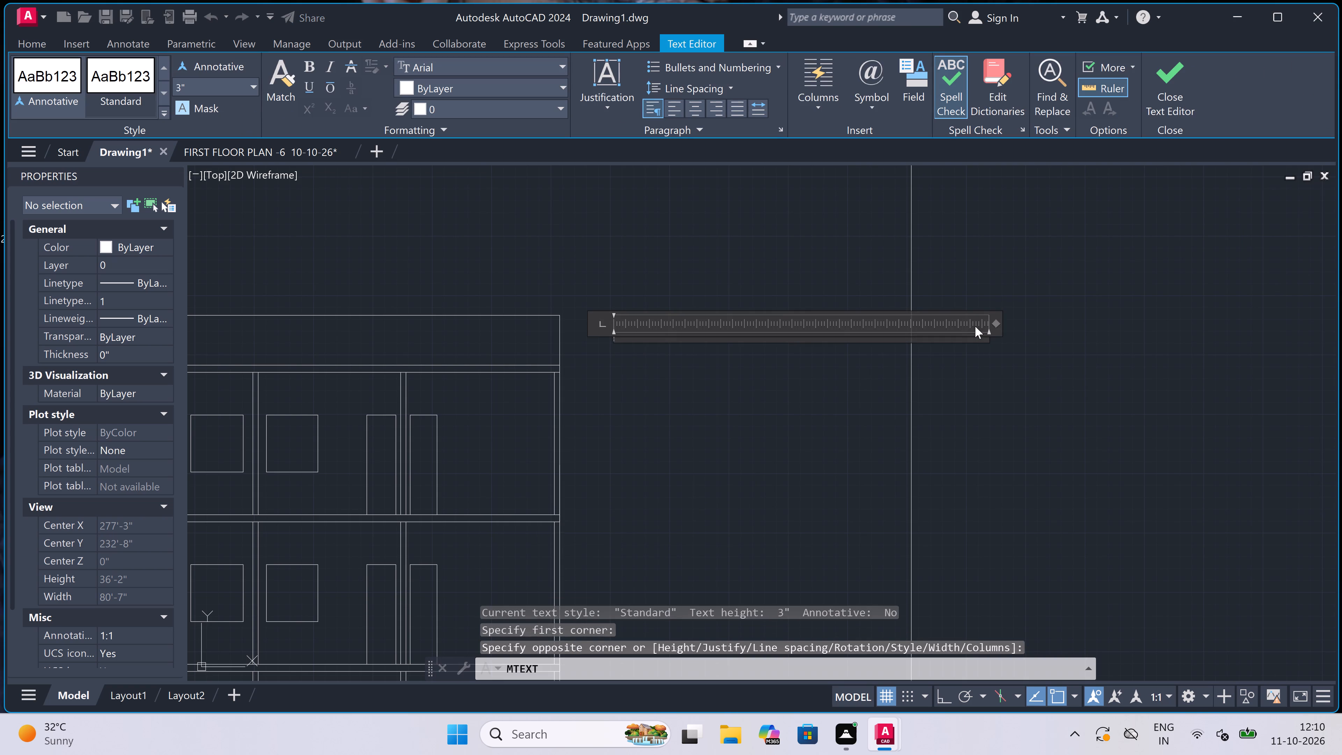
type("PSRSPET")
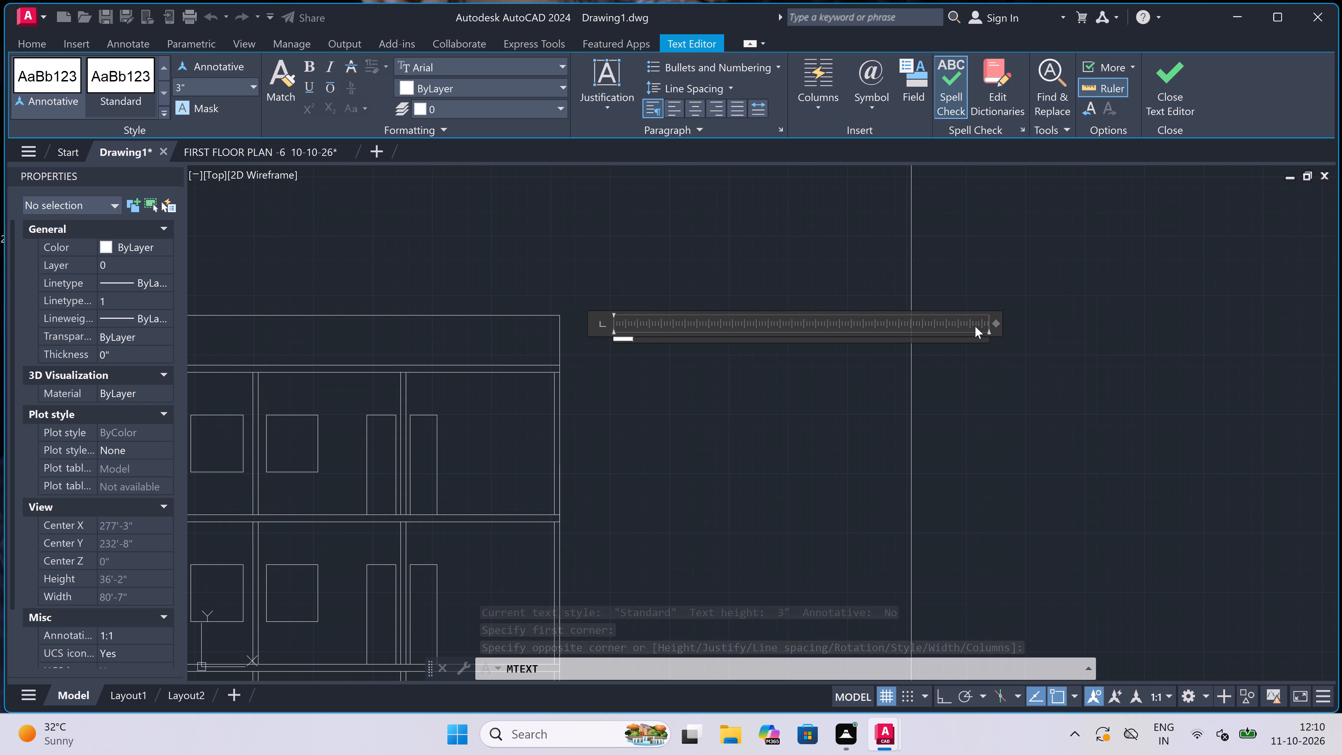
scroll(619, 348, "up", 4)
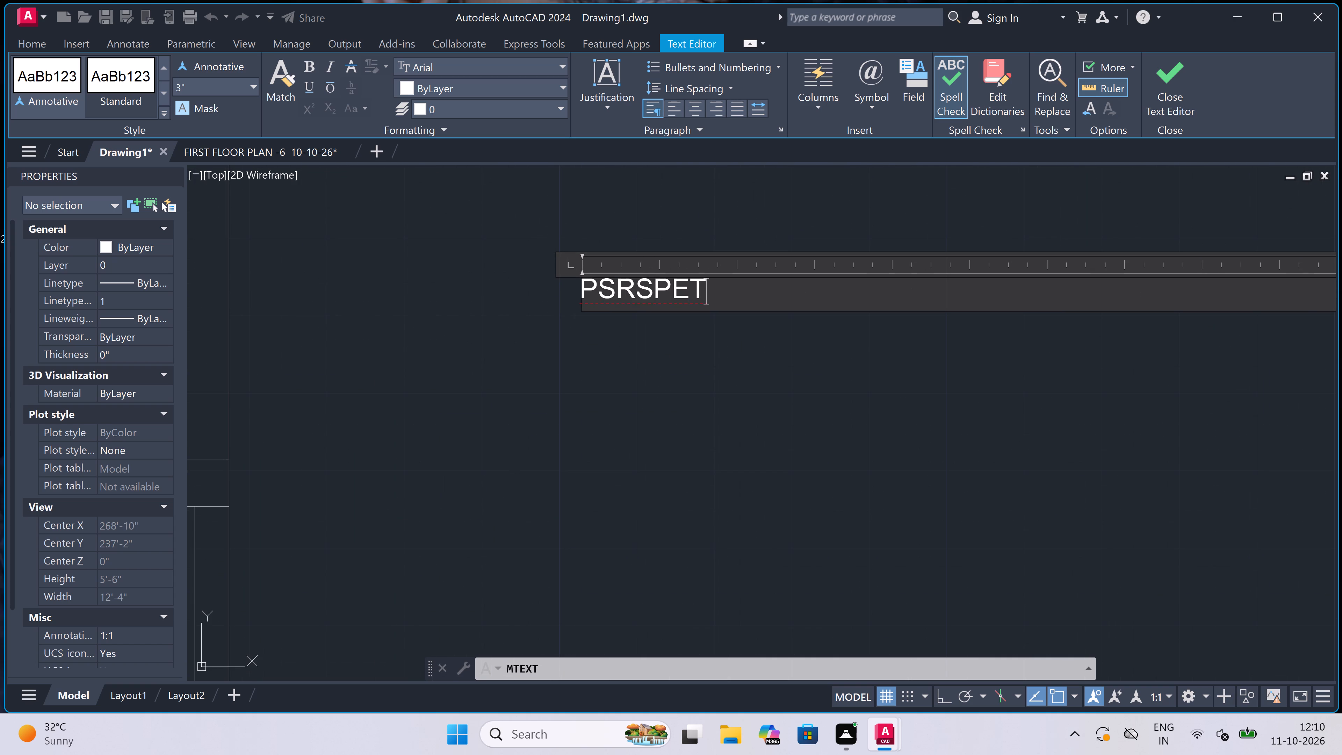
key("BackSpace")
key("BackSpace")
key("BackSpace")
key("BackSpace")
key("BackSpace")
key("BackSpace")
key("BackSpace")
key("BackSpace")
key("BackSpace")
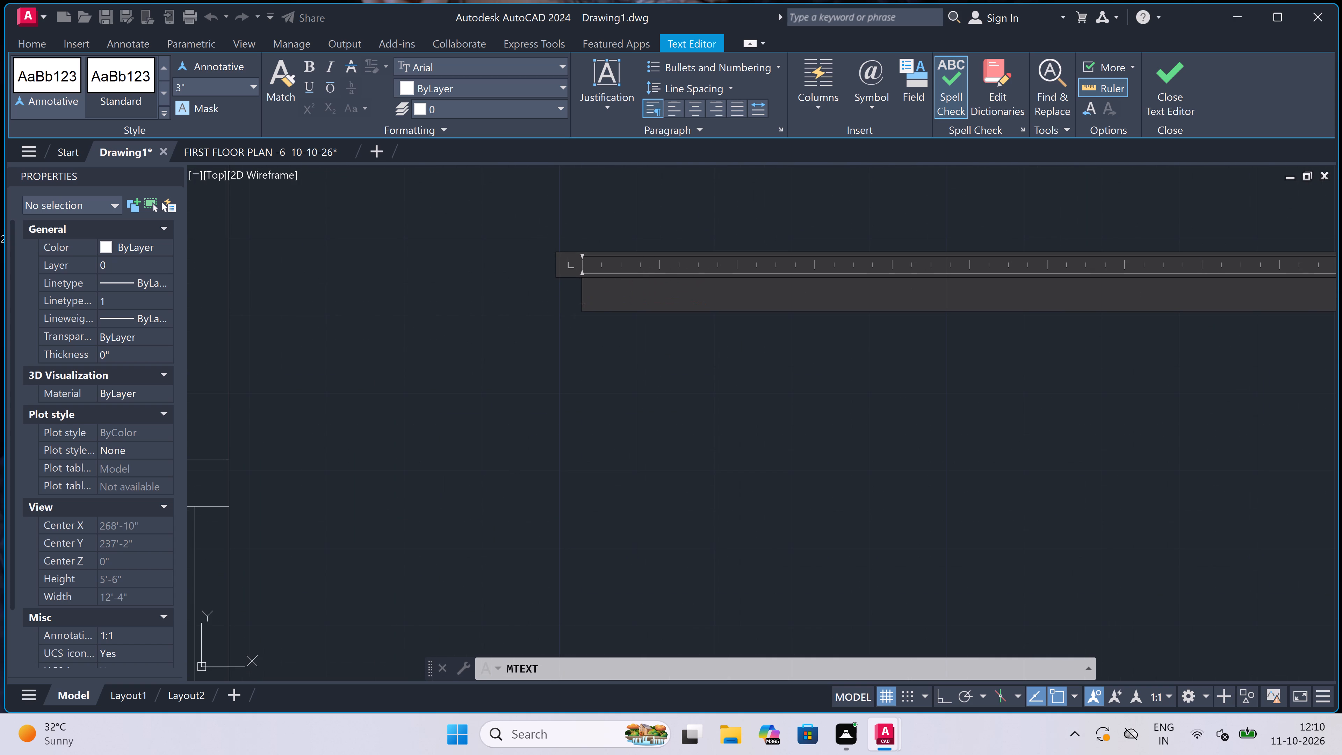
Enter PARAPET WALL -3'6" in the open multiline text box and finish the note.
type("PARAPET WALL -")
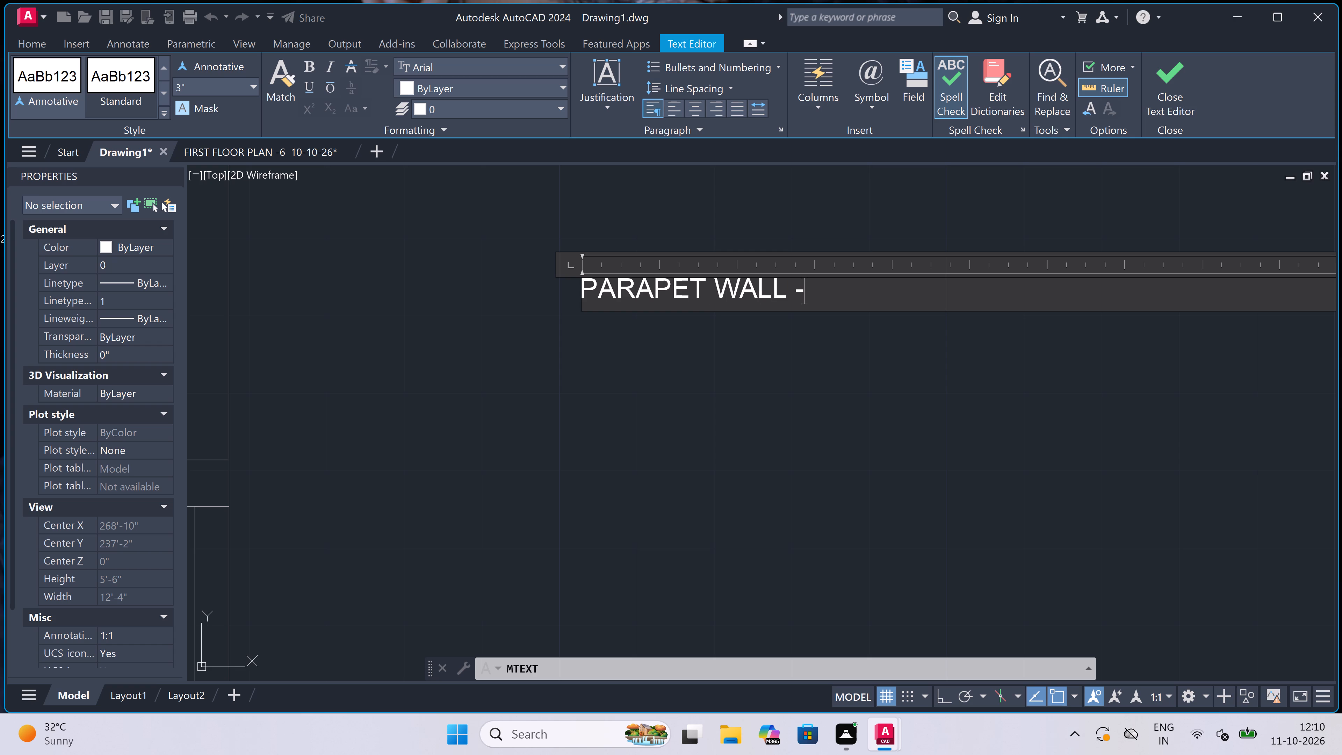
type("3'6")
left_click(478, 404)
Add a multiline text note SLAB-6" just below the parapet wall note, aligned with its start.
key("space")
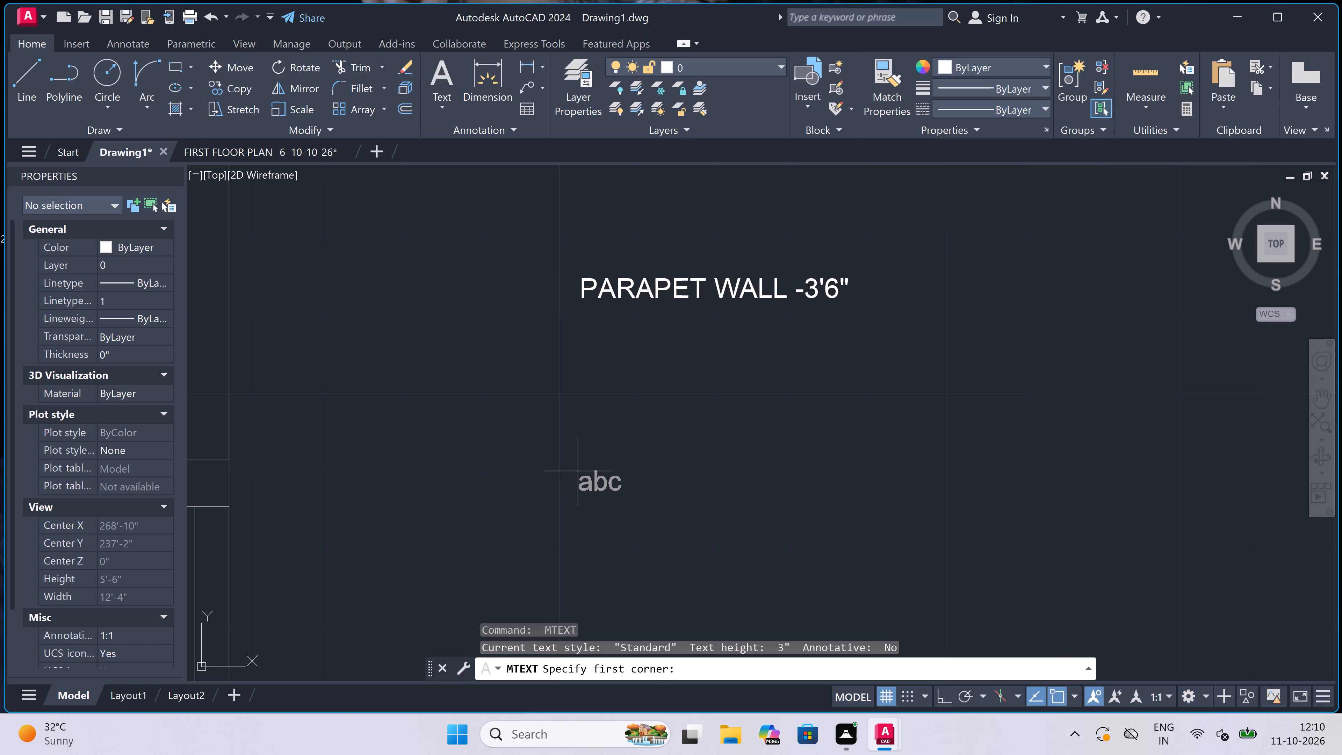
left_click_drag(582, 473, 602, 474)
left_click(1023, 476)
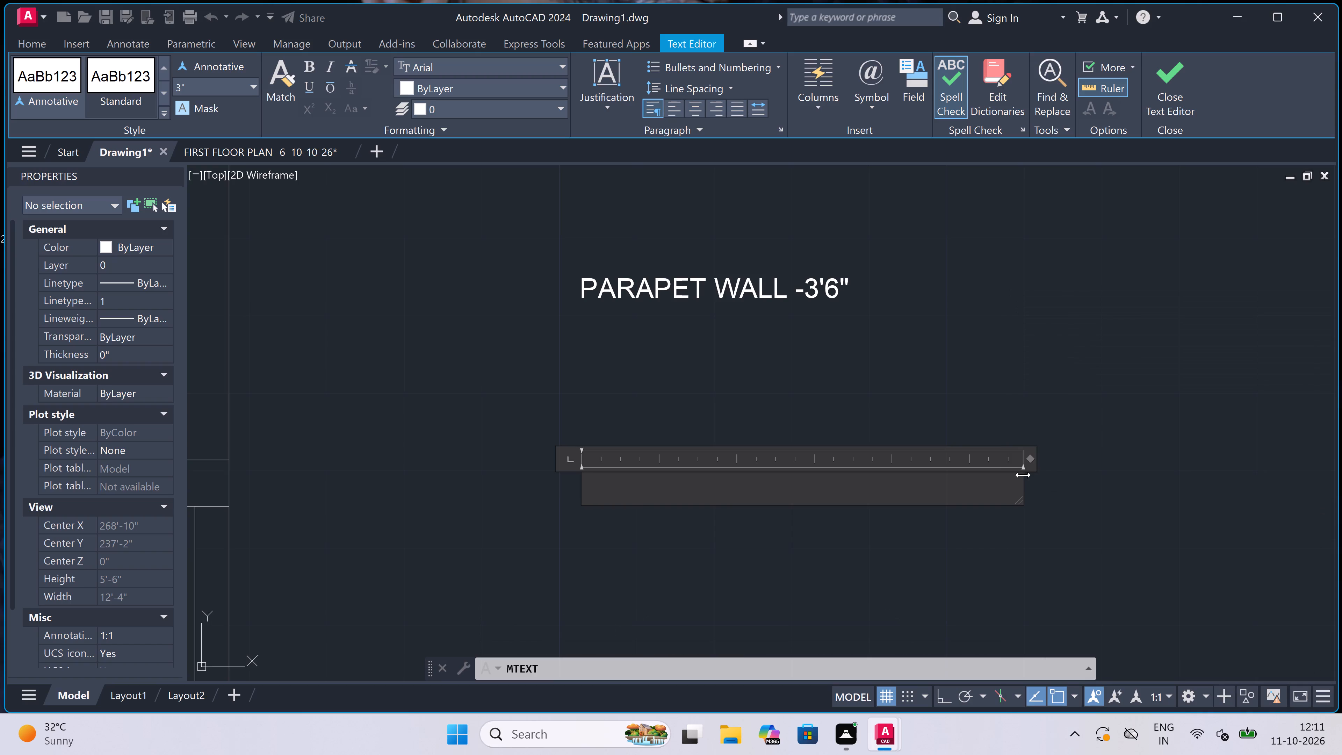
type("SLAB")
key("minus")
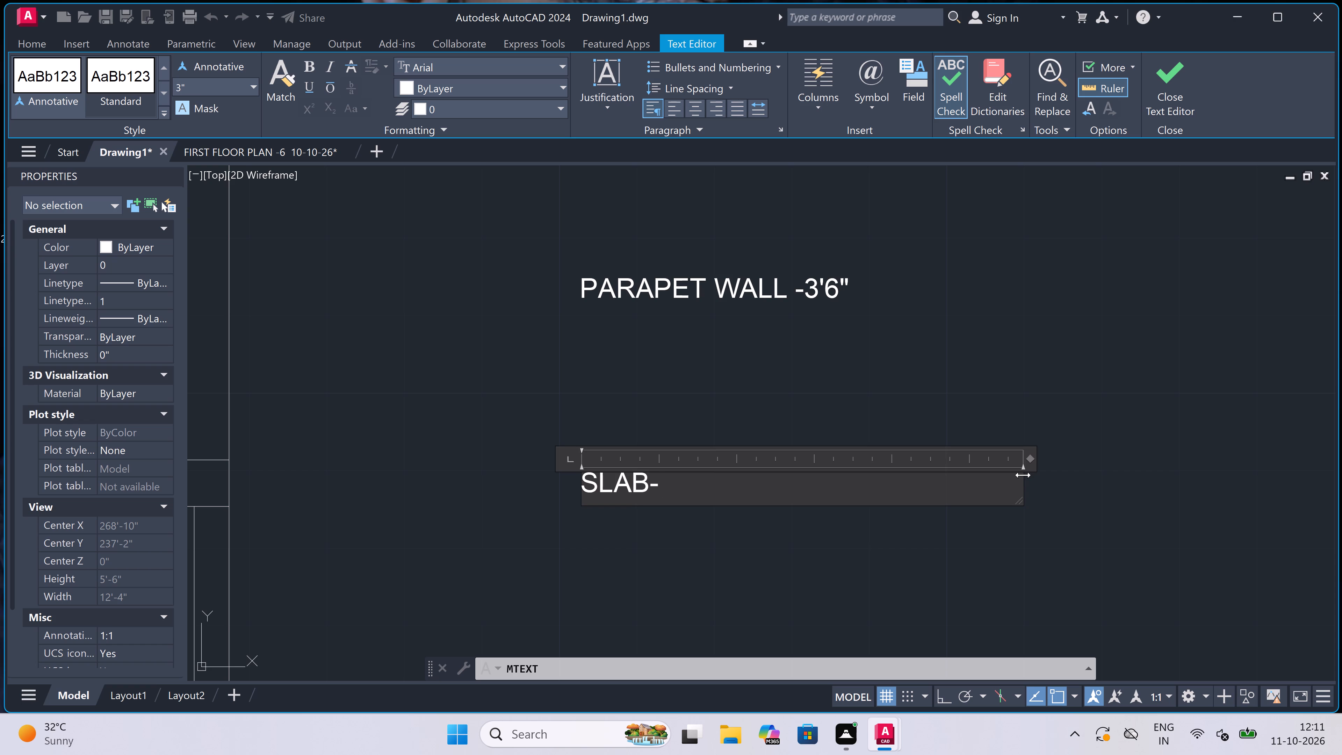
key("6")
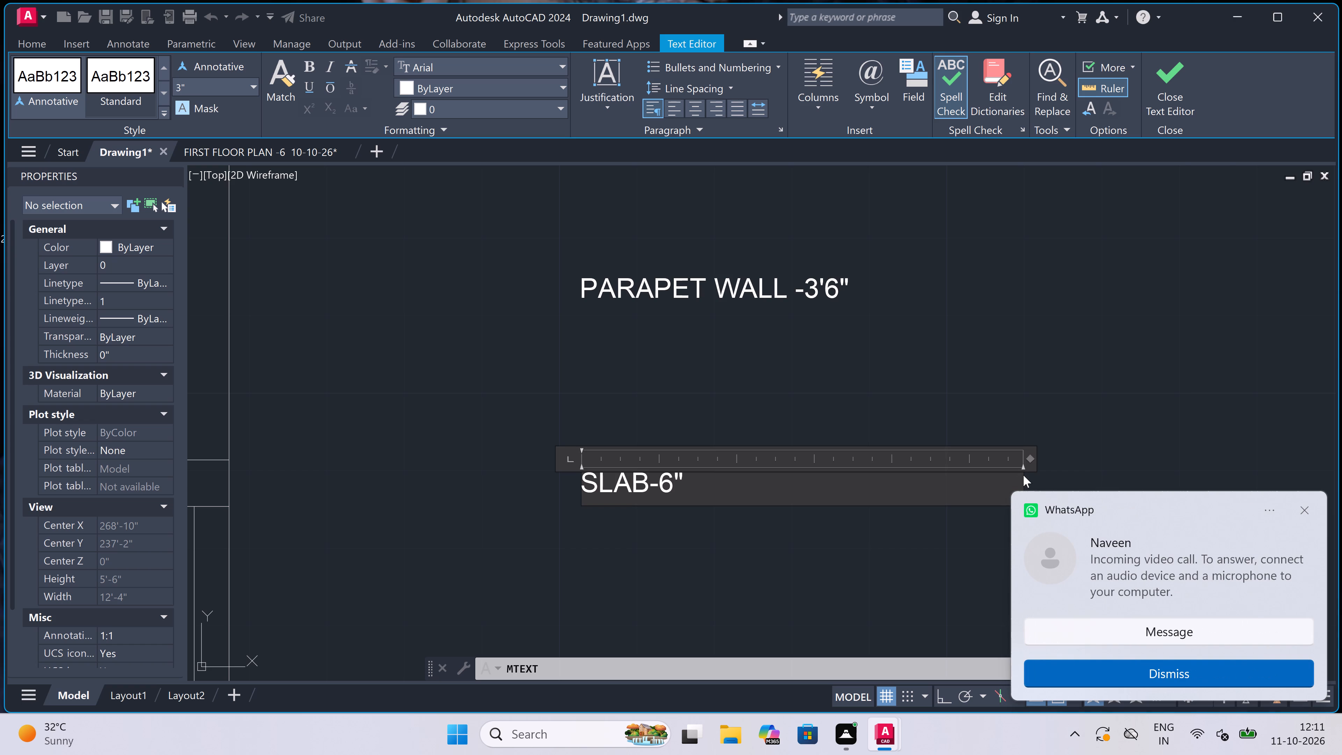
left_click(640, 588)
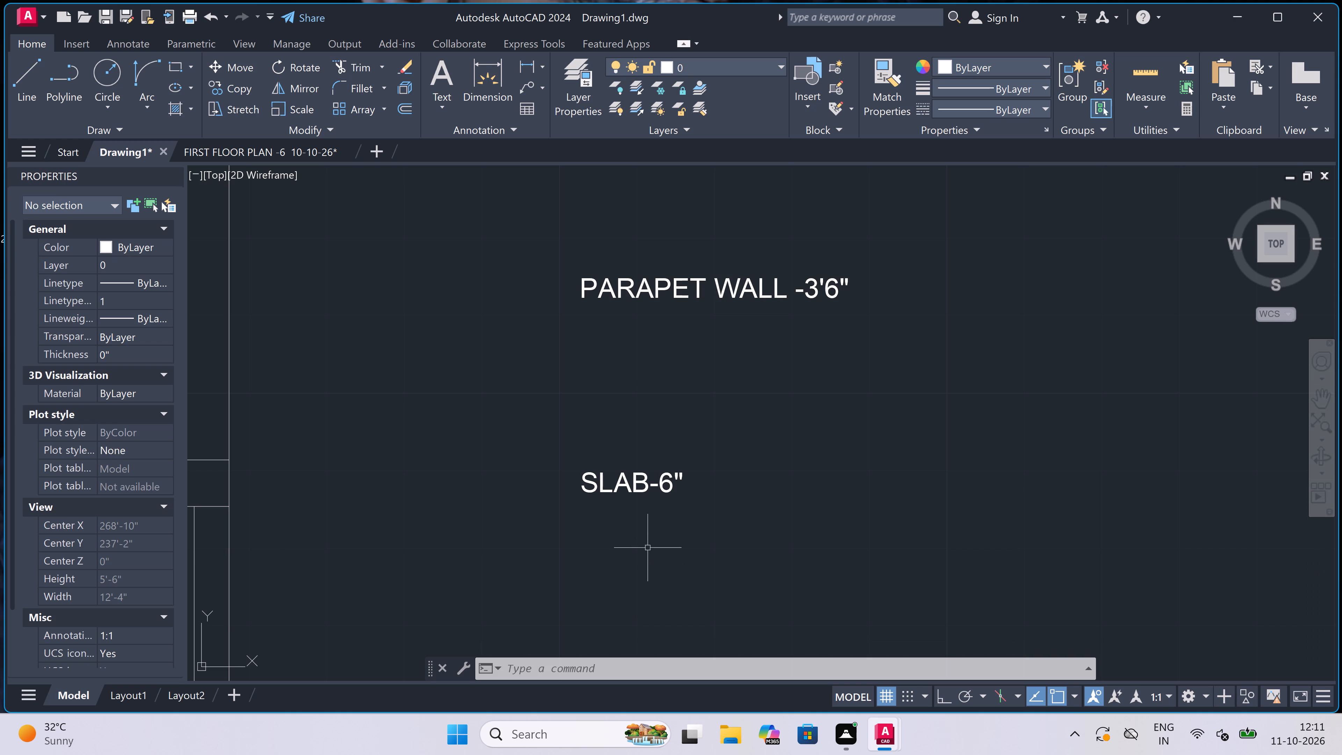
Add a multiline text note BRICK WALL-10' below the slab note, beside the top storey of the section.
scroll(588, 289, "down", 4)
scroll(599, 333, "down", 1)
scroll(593, 375, "up", 2)
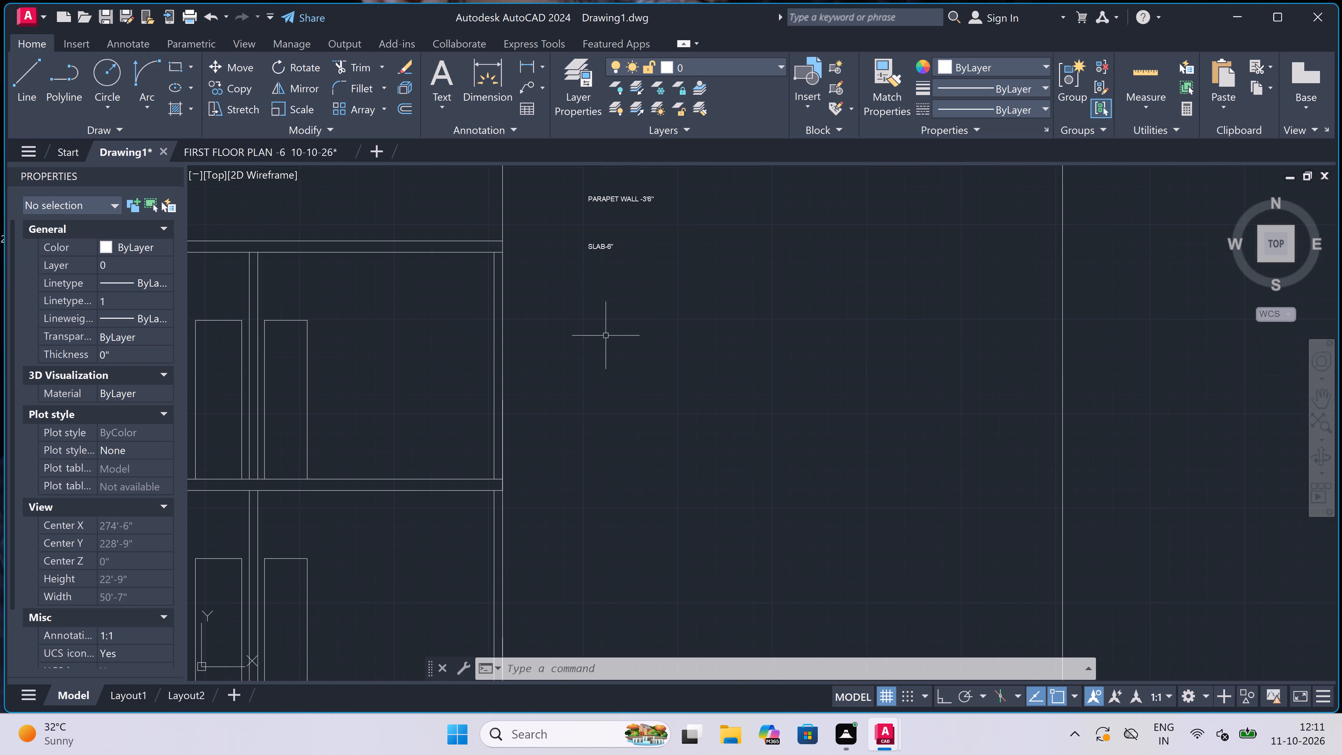
key("space")
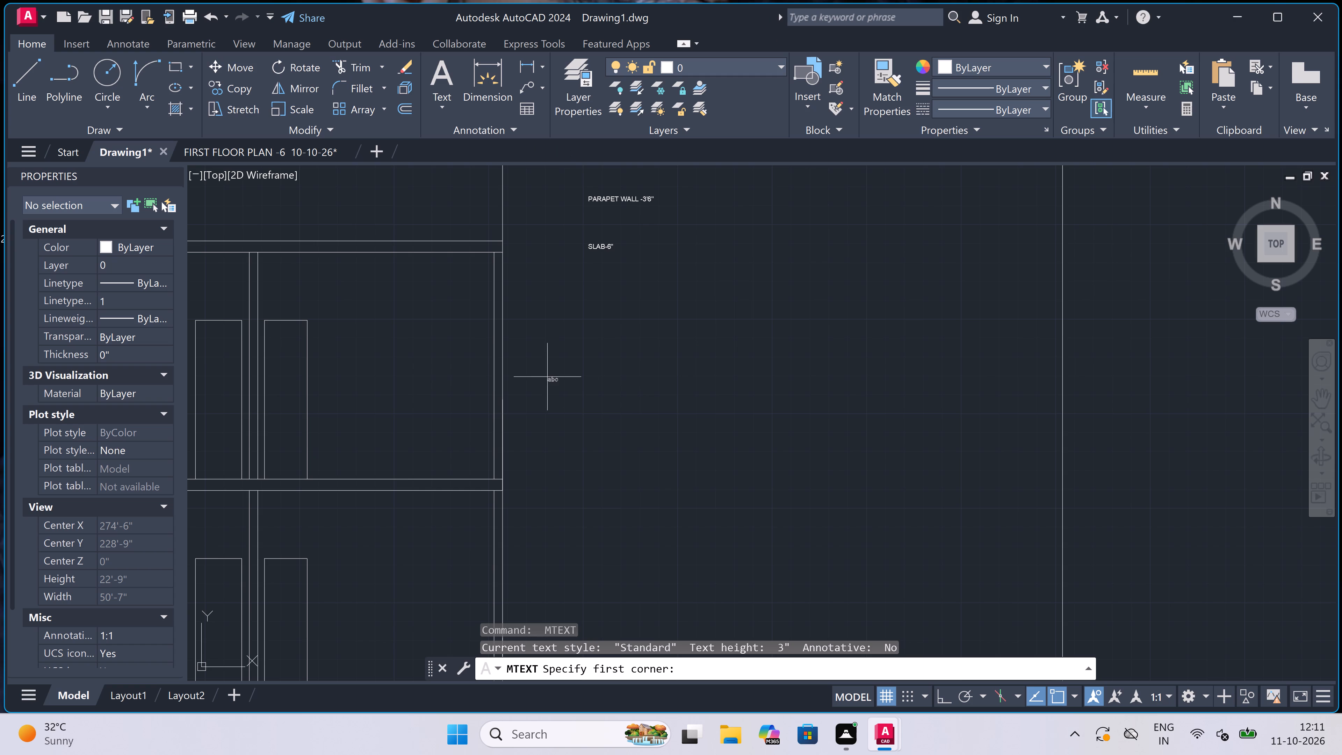
left_click(598, 356)
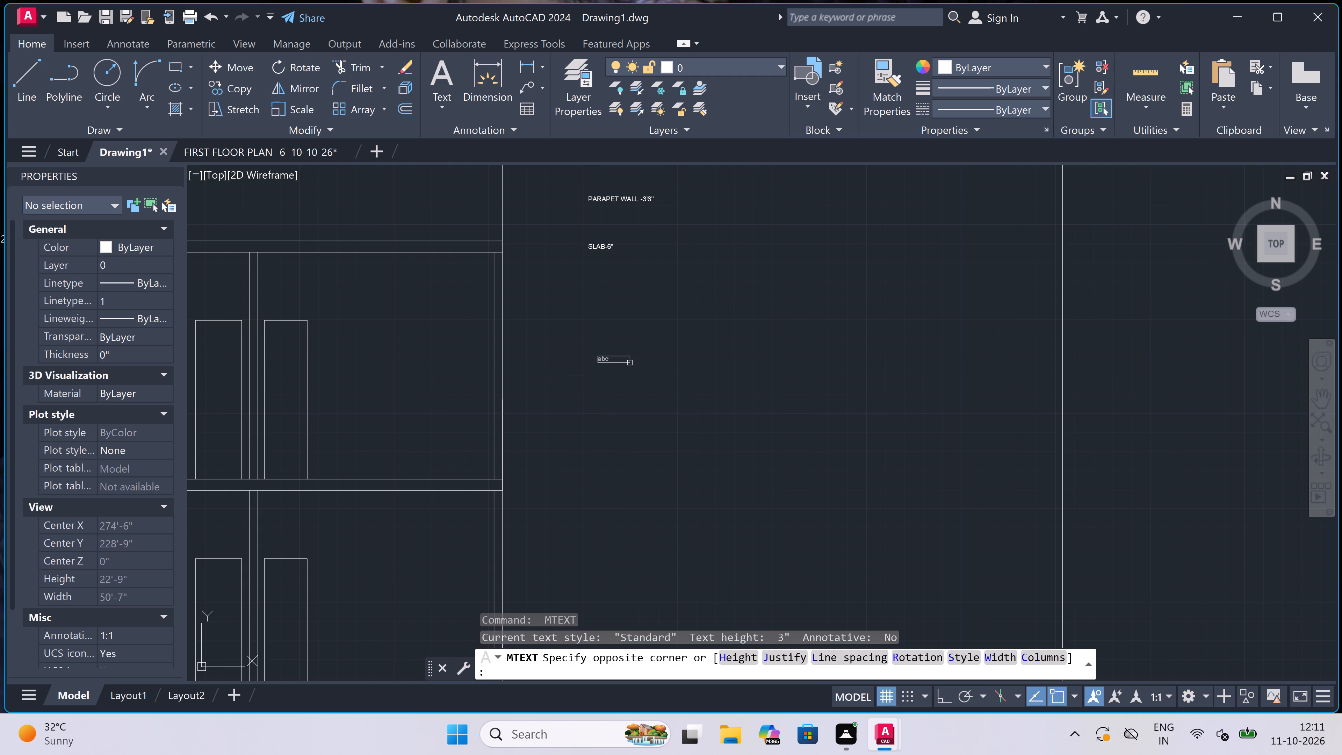
left_click(1102, 376)
scroll(679, 450, "down", 2)
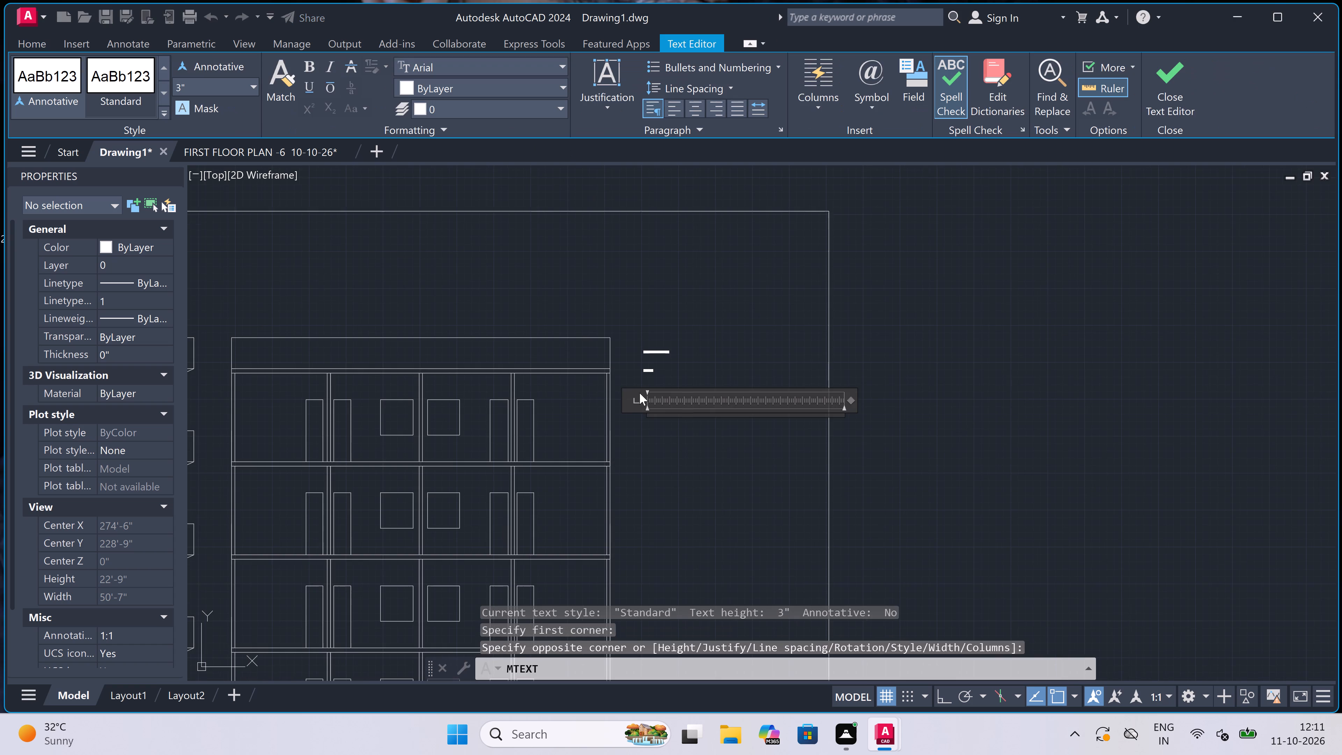
scroll(642, 398, "up", 3)
scroll(658, 484, "down", 3)
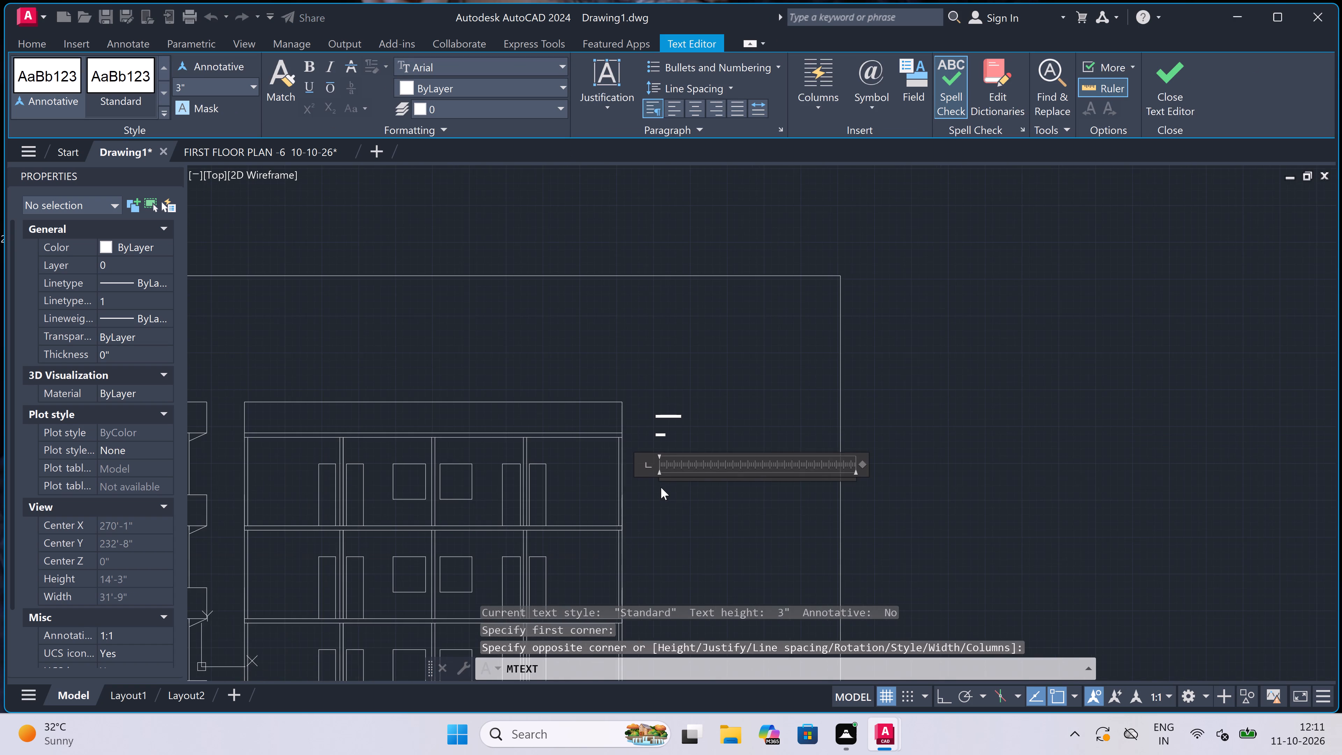
scroll(682, 482, "up", 4)
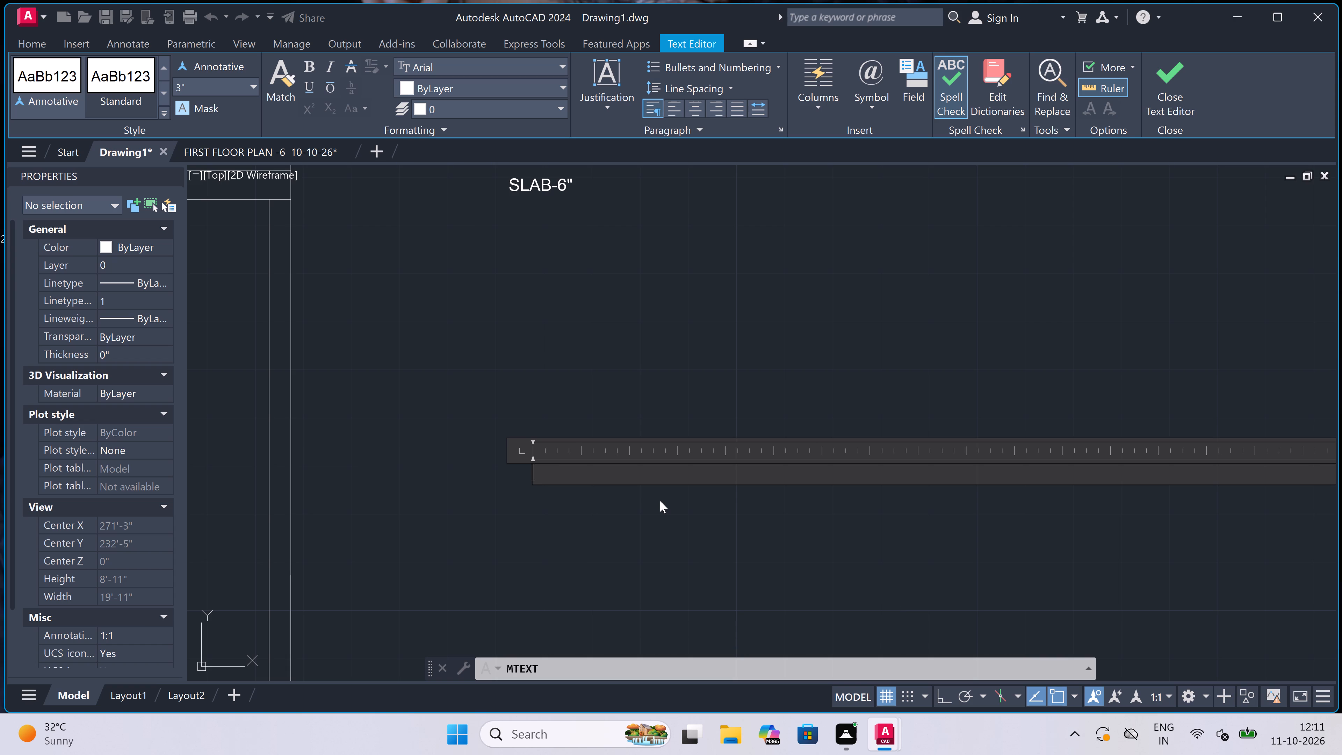
type("BRICK WALL-10'")
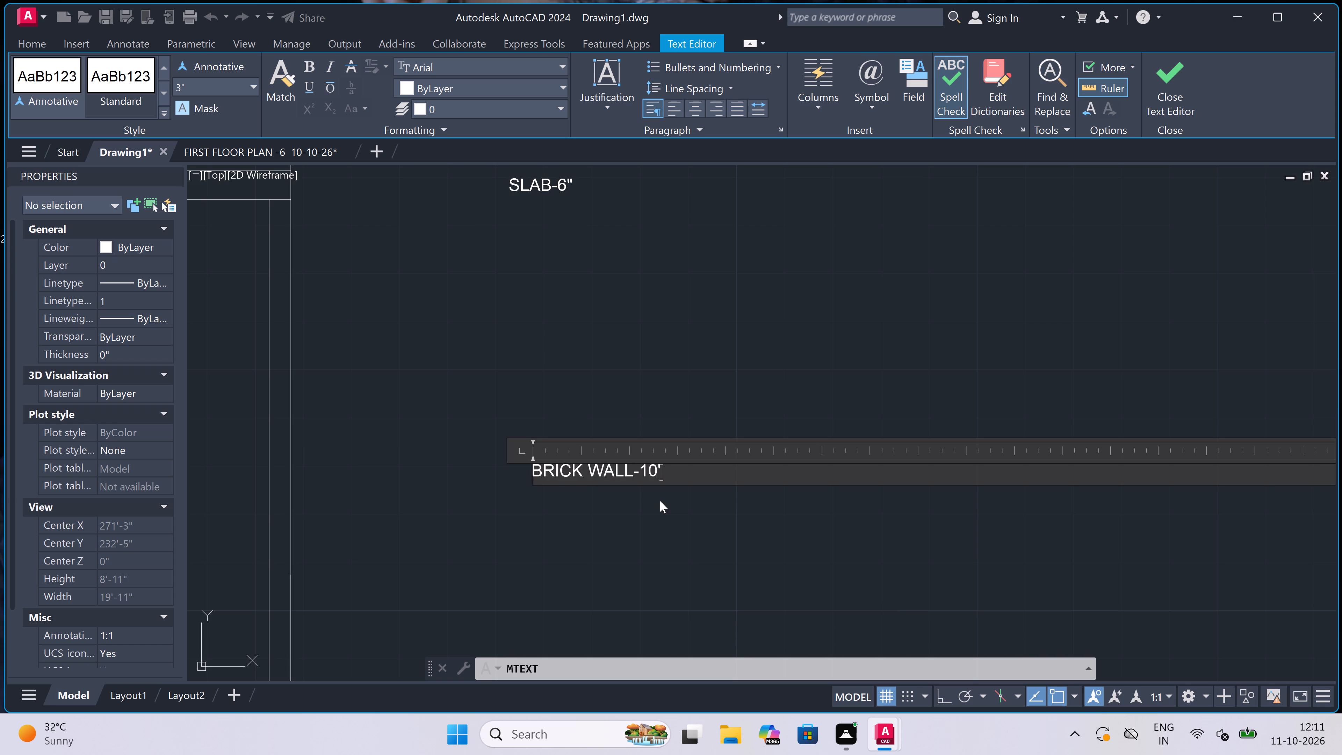
left_click(618, 561)
Add a multiline text note GROUND LEVEL-1'6" beside the base of the section, between it and the frame.
scroll(581, 441, "down", 2)
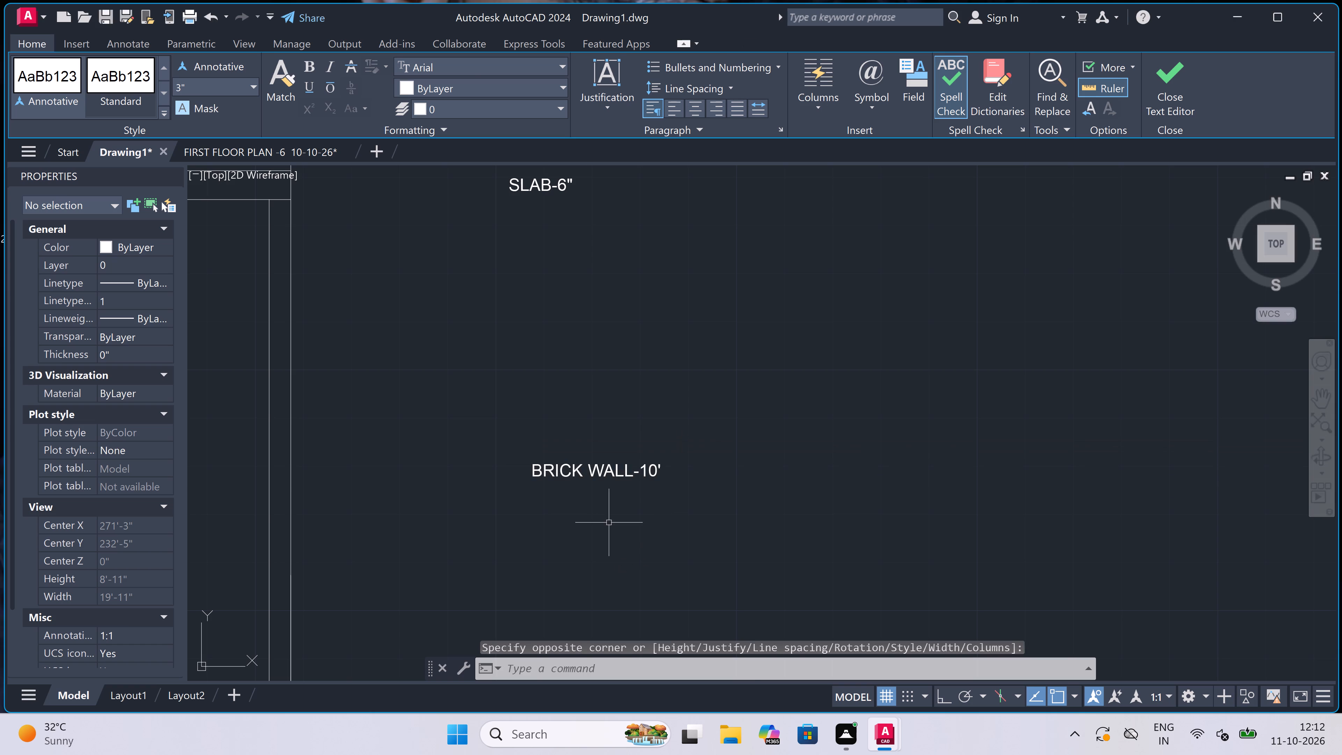
scroll(581, 441, "down", 4)
scroll(585, 570, "up", 2)
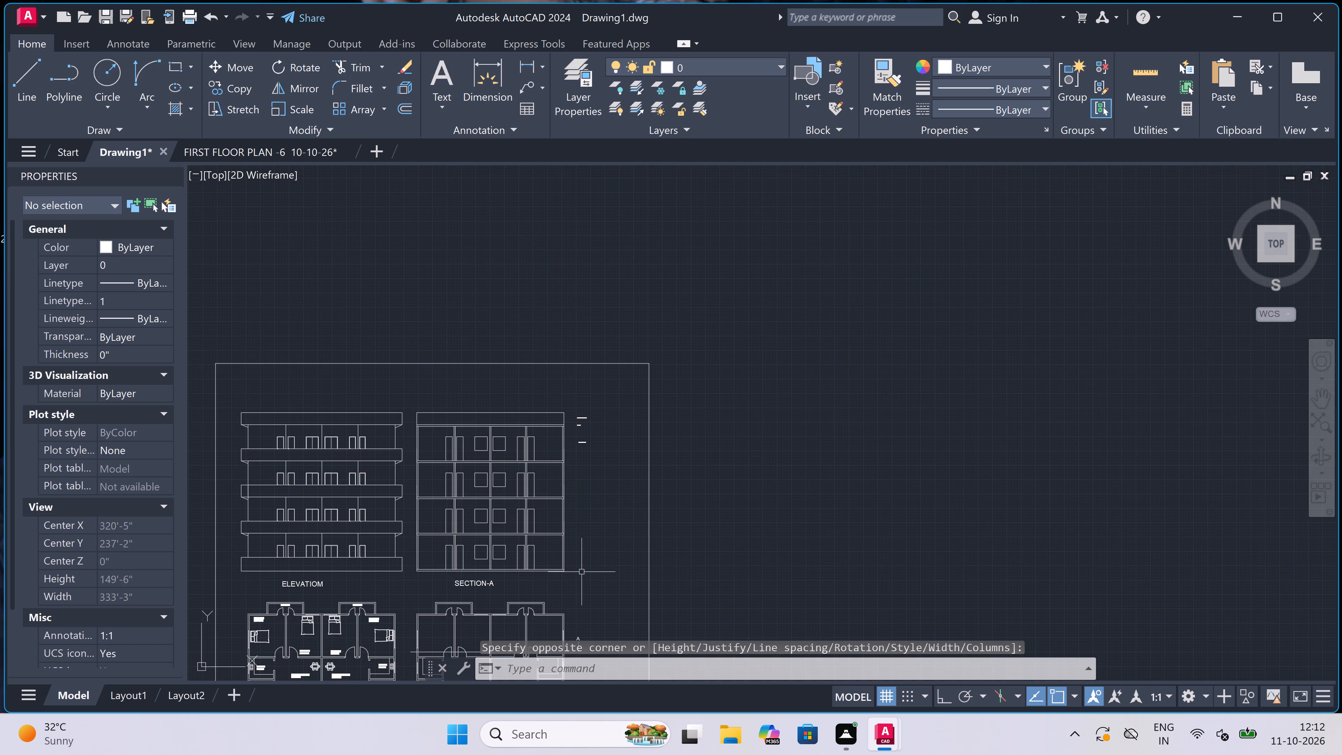
scroll(586, 570, "up", 1)
key("space")
left_click(569, 567)
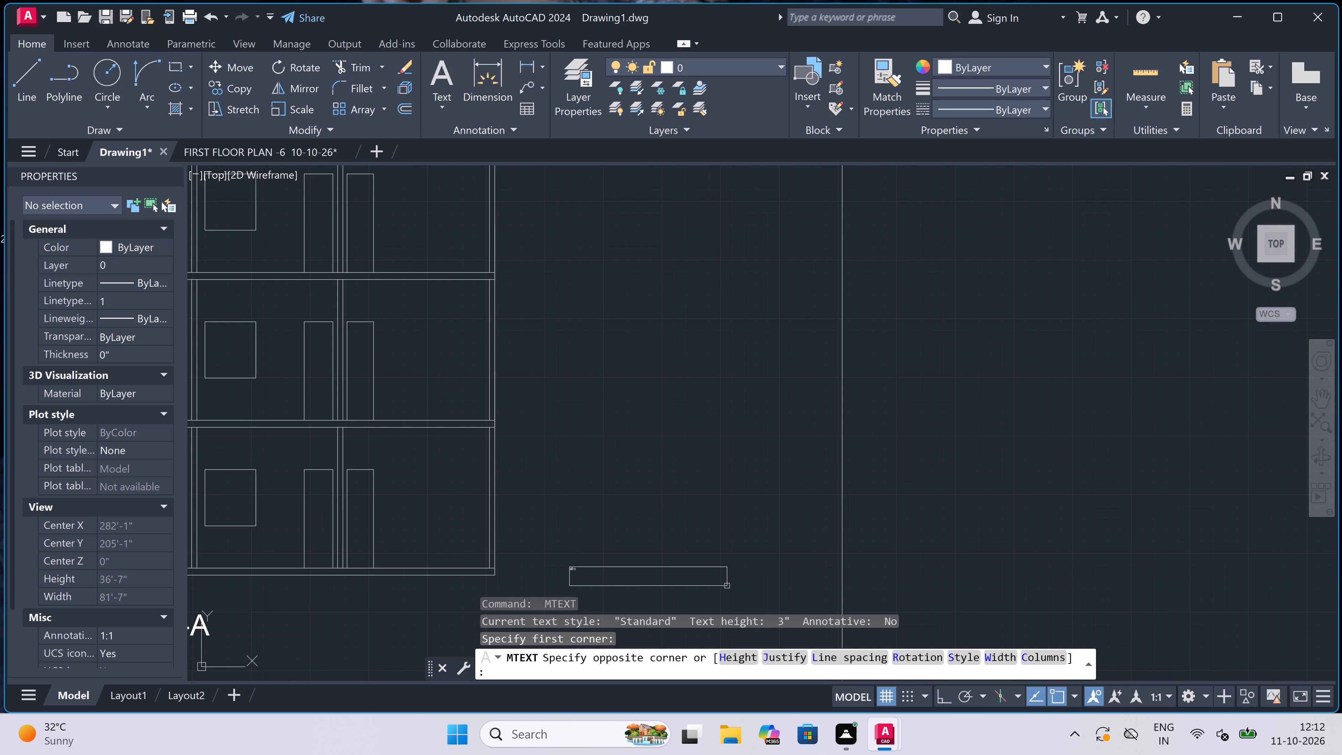
left_click(907, 598)
scroll(830, 502, "down", 2)
scroll(710, 548, "up", 4)
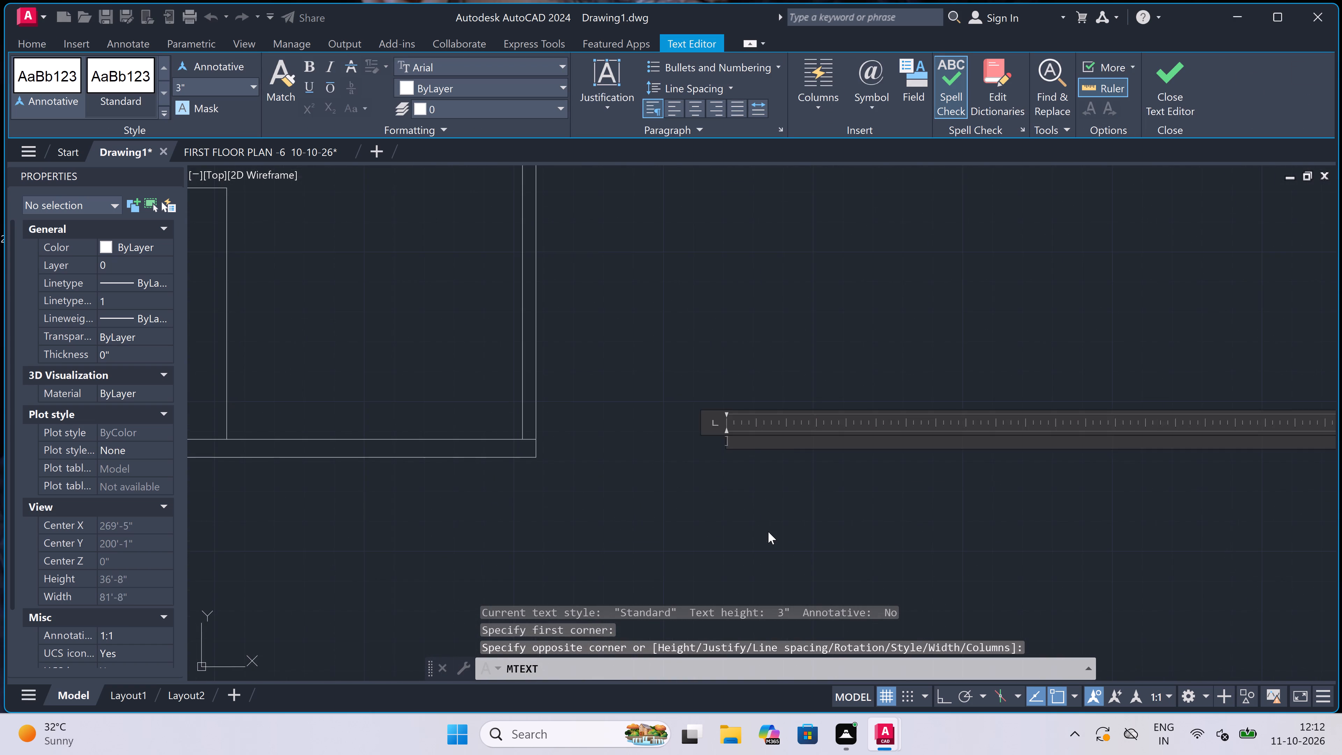
scroll(768, 532, "down", 3)
scroll(846, 525, "up", 3)
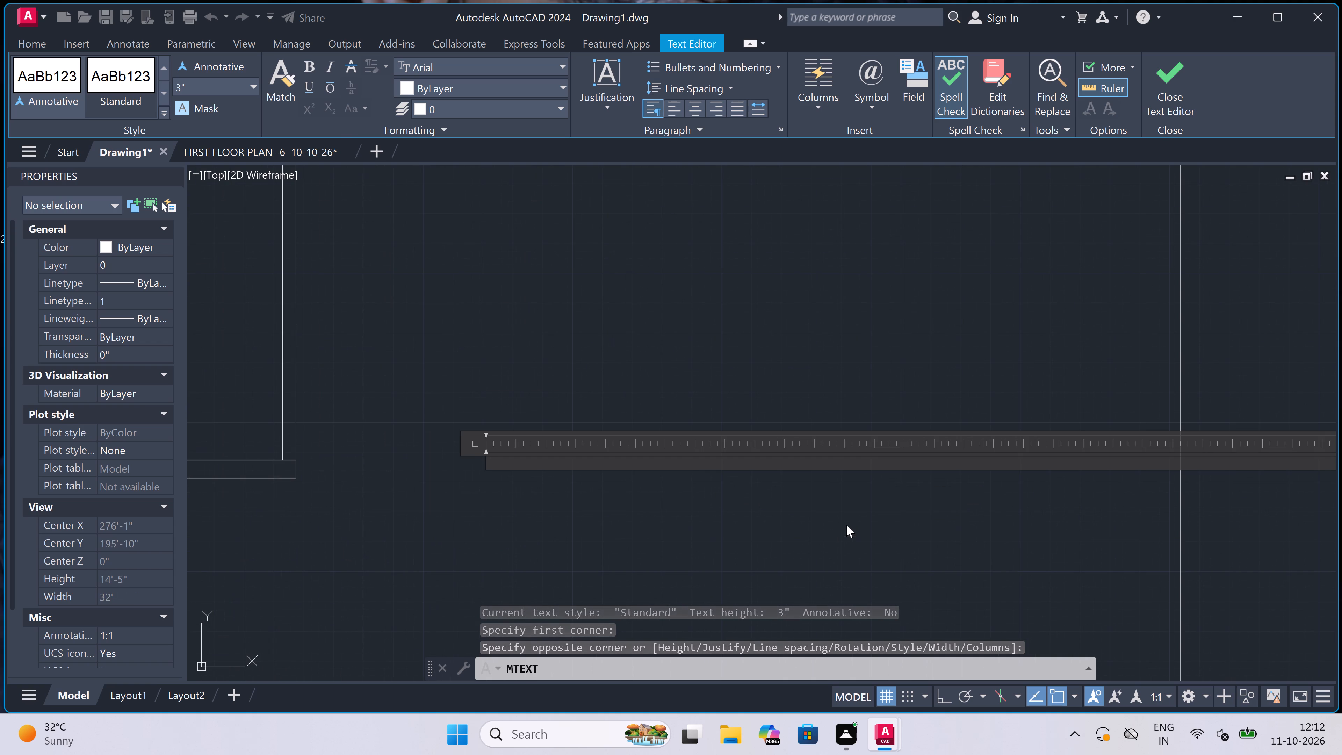
type("GROUND LE")
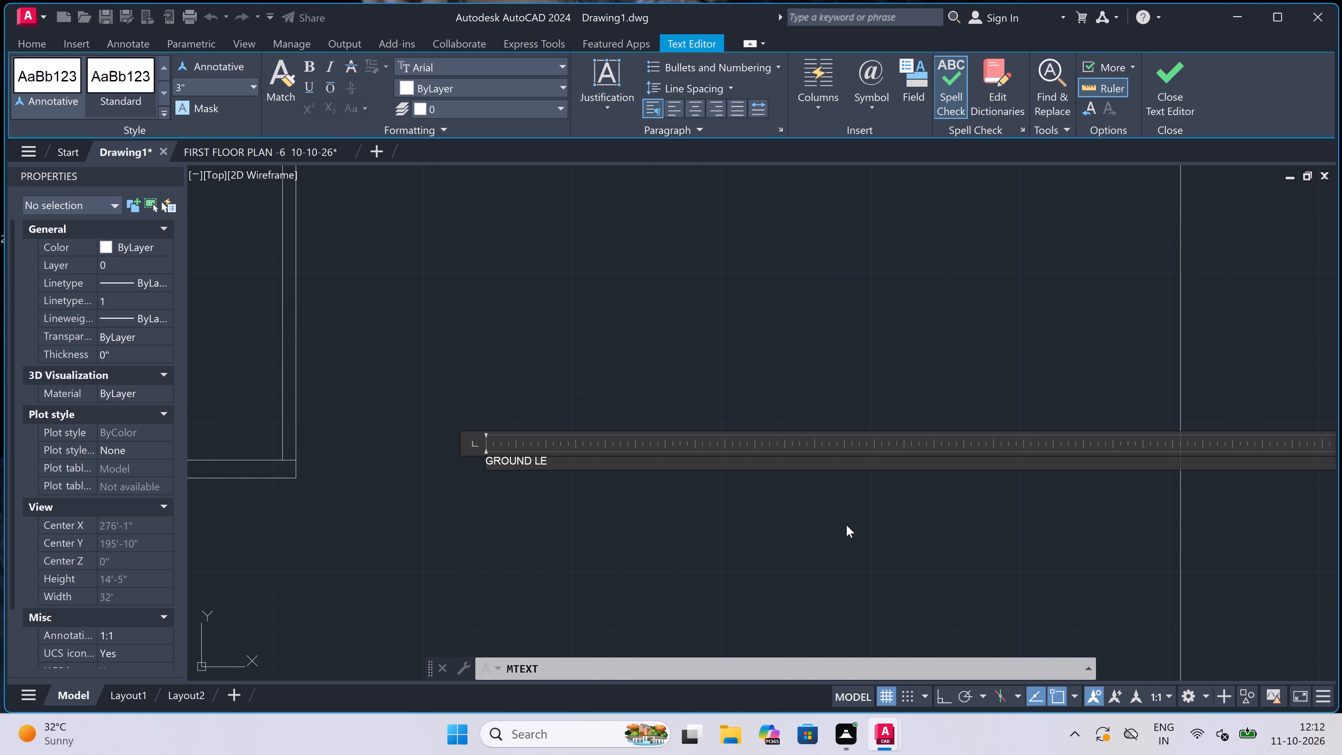
type("VEL-")
key("1")
key("apostrophe")
key("6")
key("shift+quotedbl")
left_click(468, 463)
Set the text height of the parapet wall, slab, brick wall and ground level notes to 9".
scroll(468, 463, "down", 4)
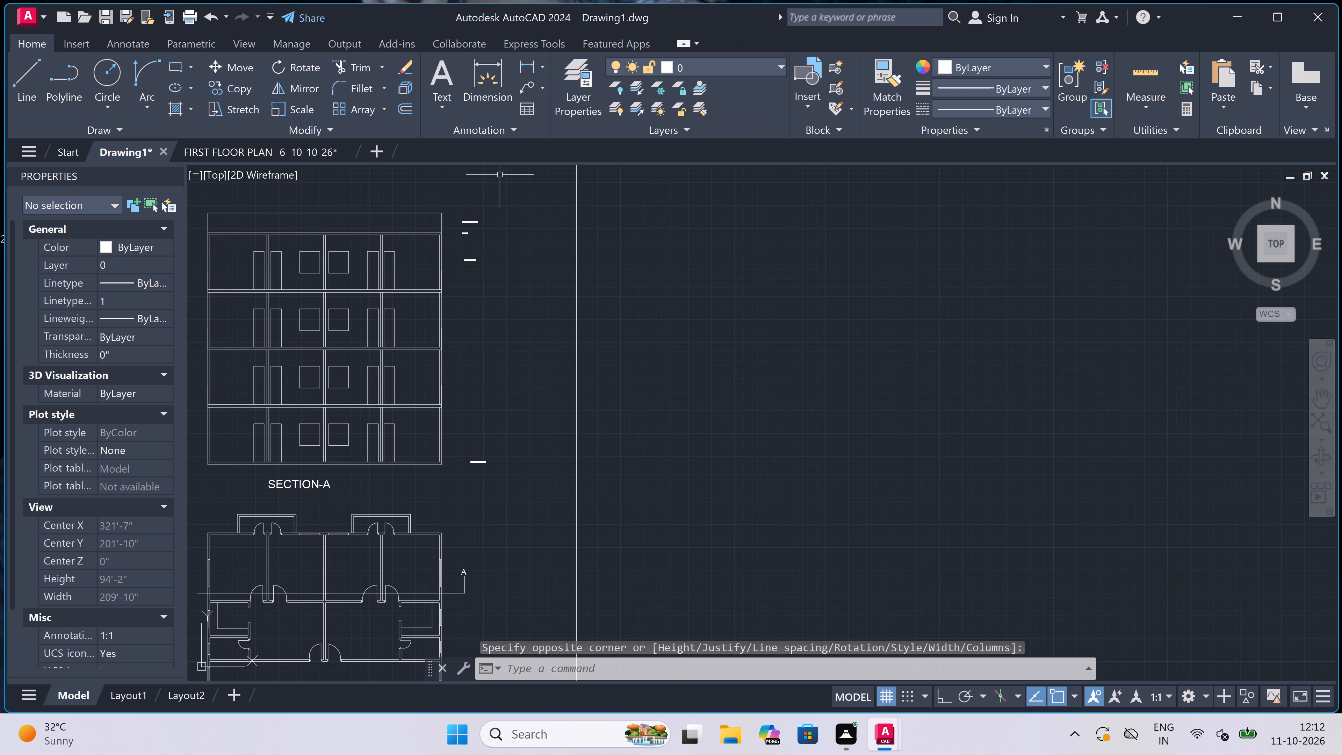
left_click_drag(500, 179, 498, 192)
left_click(460, 480)
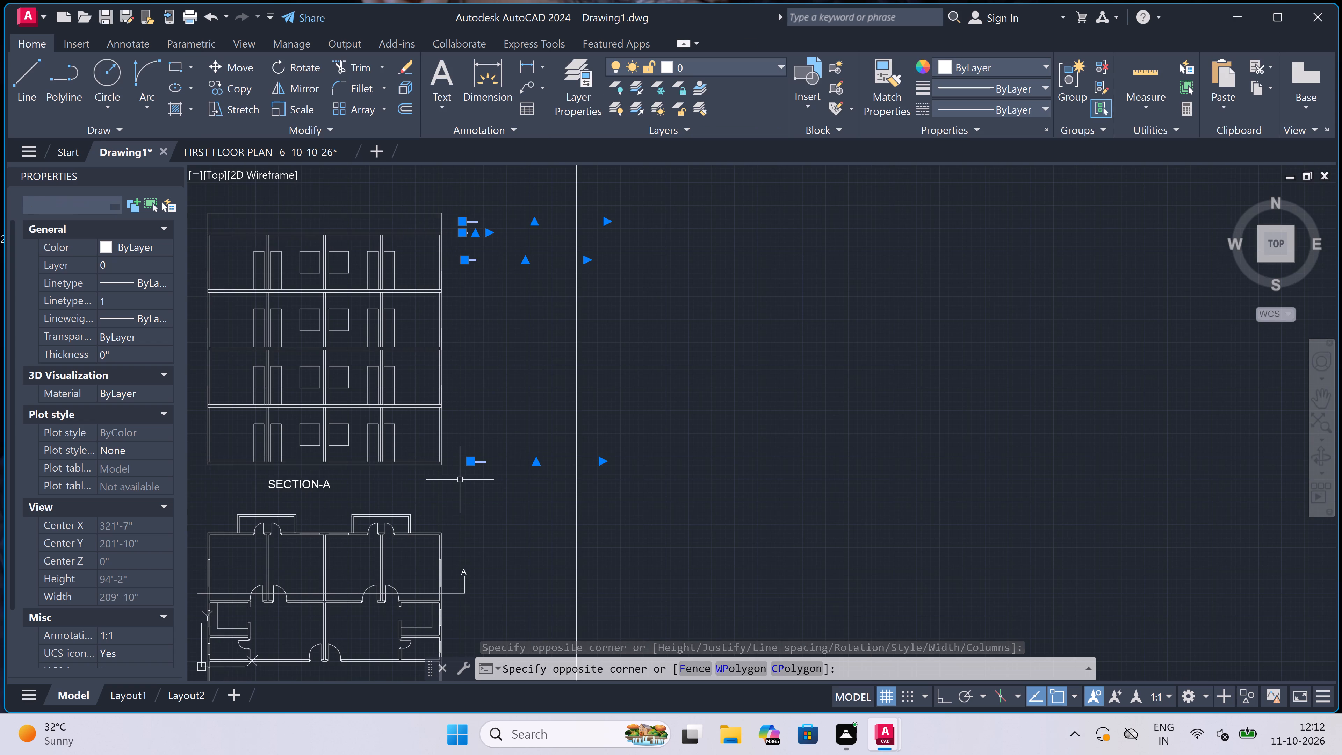
left_click(154, 543)
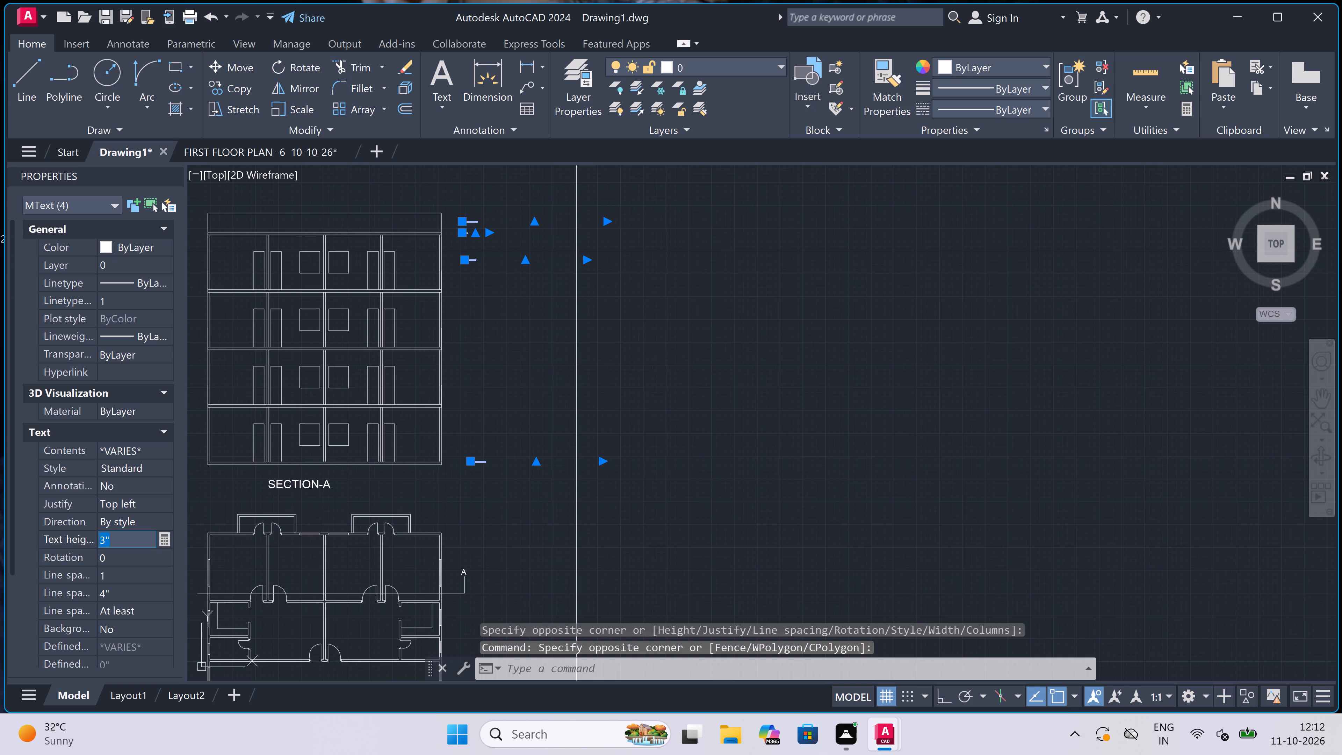
key("BackSpace")
type("9\"")
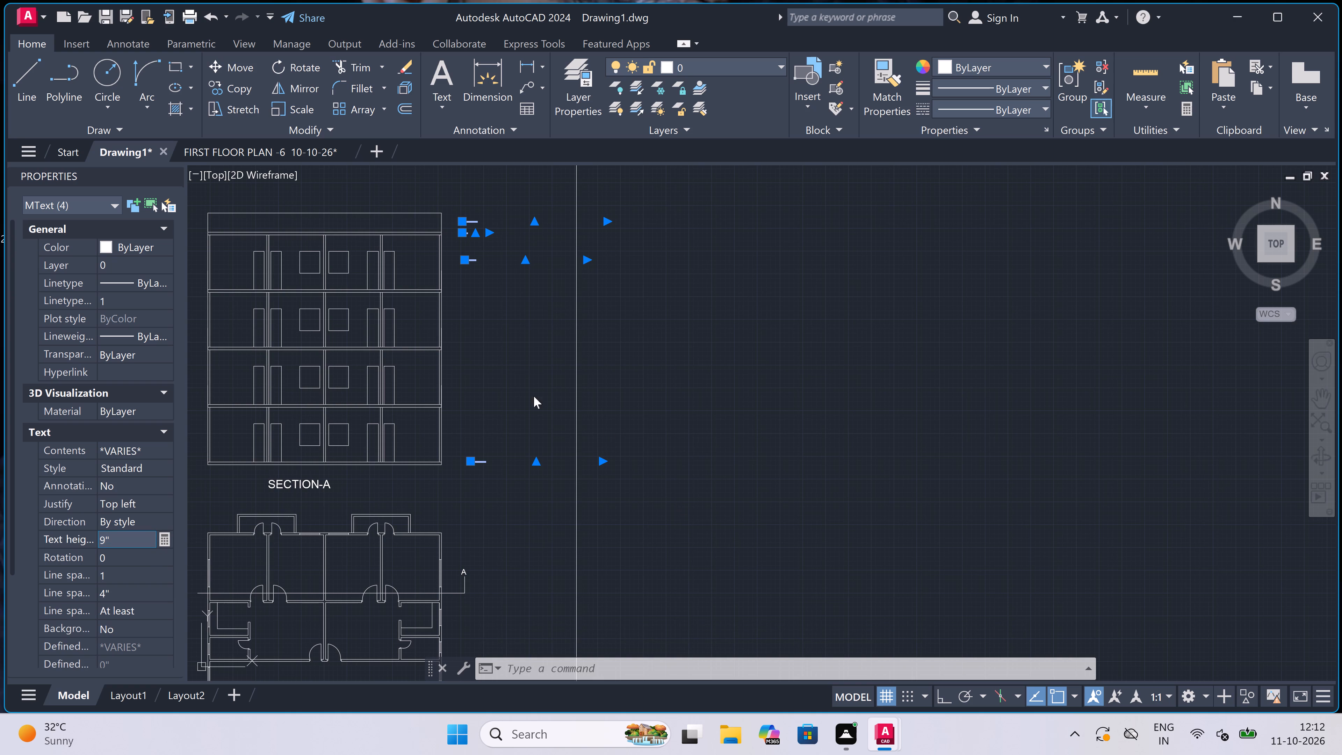
left_click(495, 367)
key("Escape")
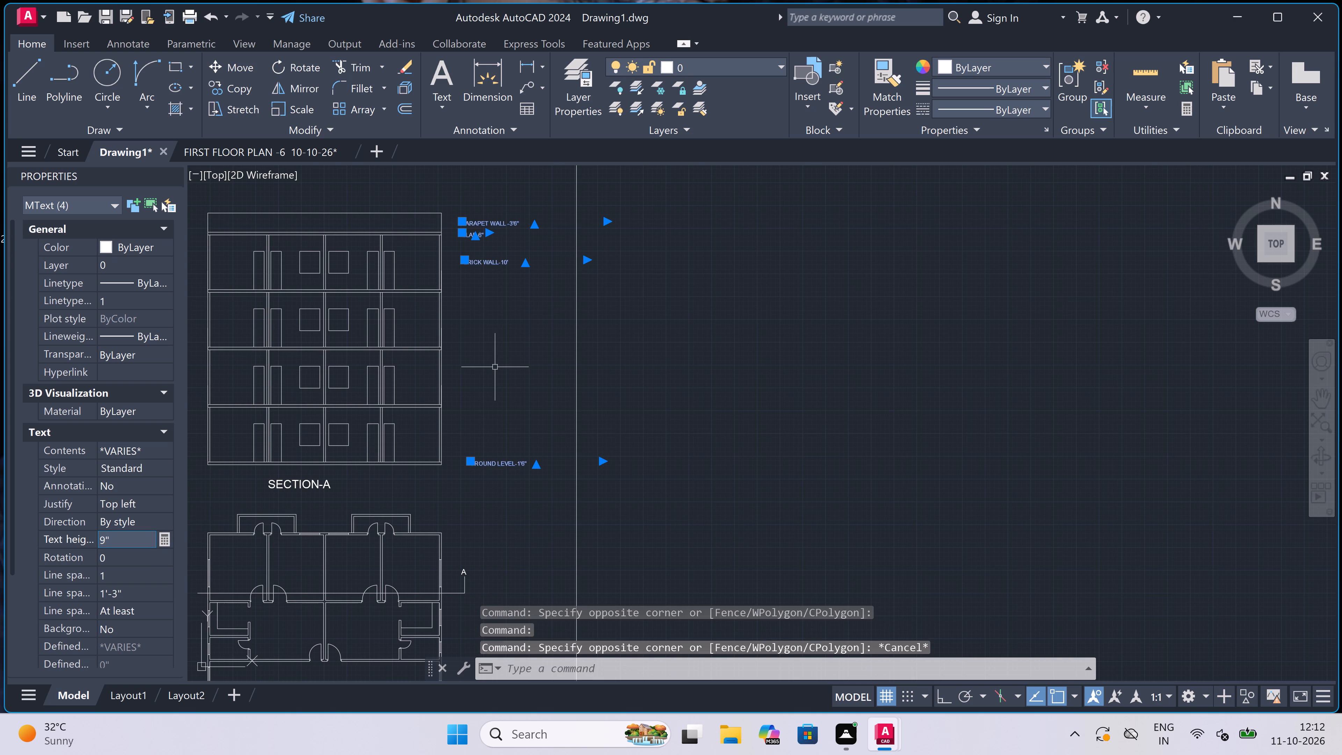
key("Escape")
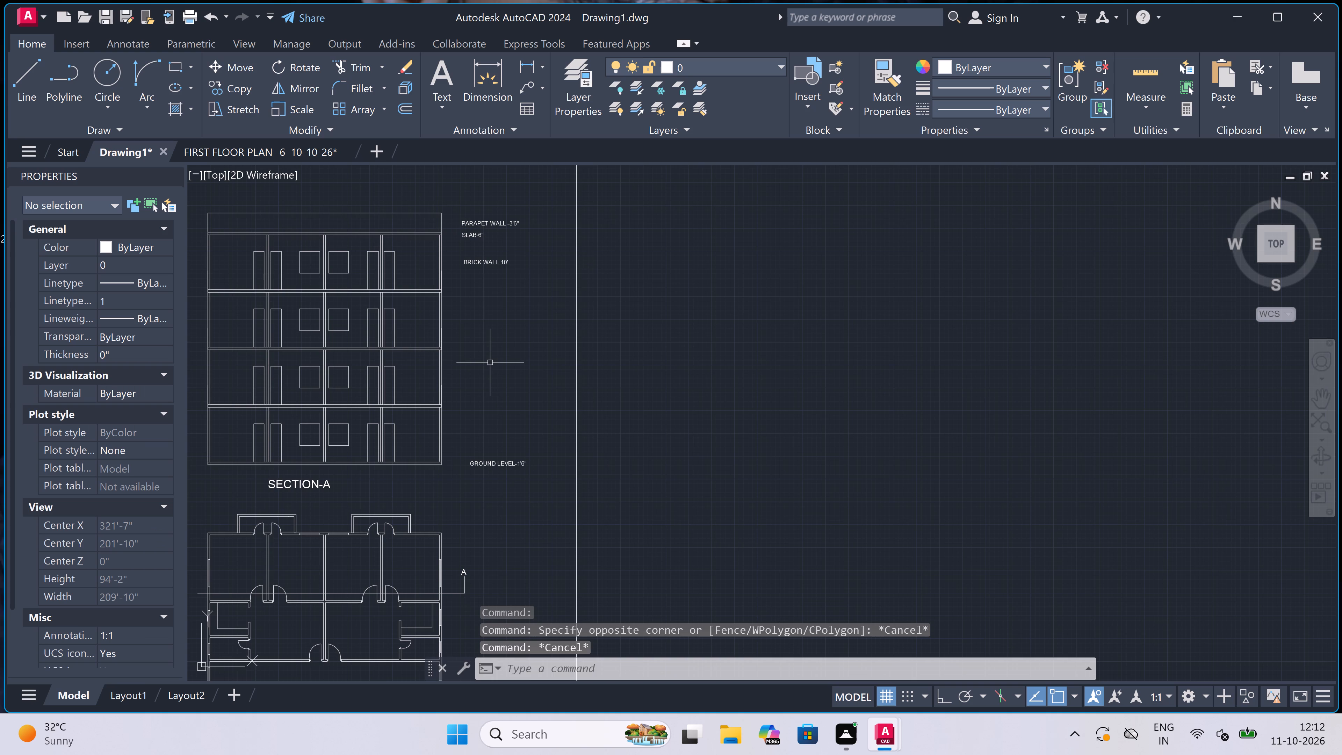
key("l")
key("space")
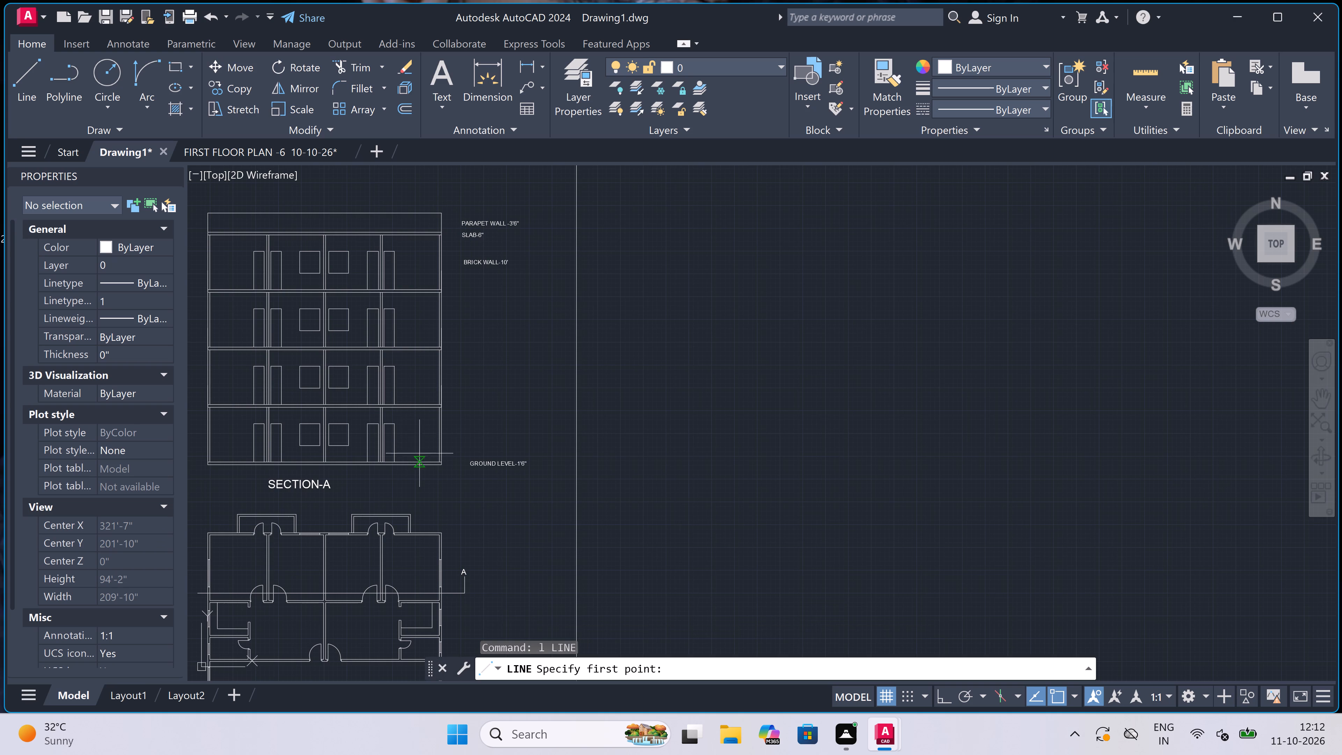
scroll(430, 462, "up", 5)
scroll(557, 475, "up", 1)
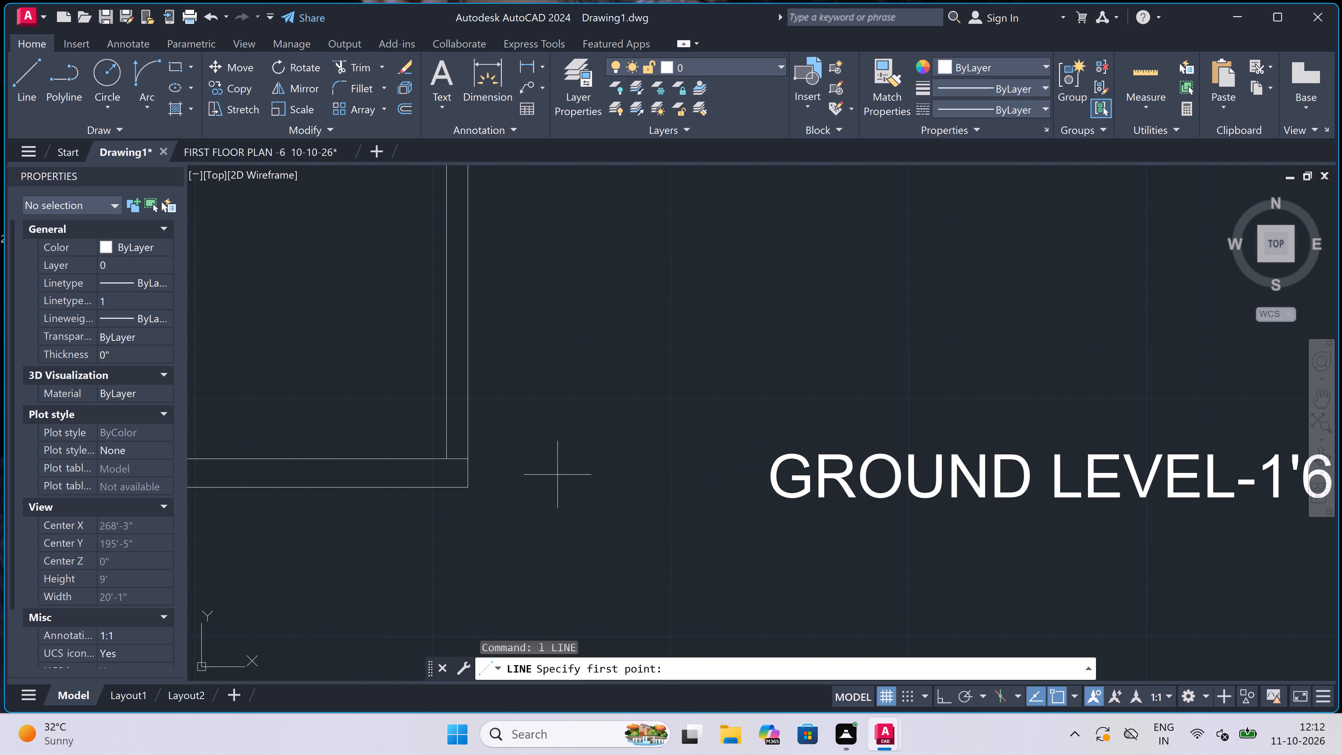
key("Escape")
Replace the text of the GROUND LEVEL-1'6" note beside the base of the section with SLAB-6".
scroll(557, 474, "down", 3)
scroll(635, 474, "up", 1)
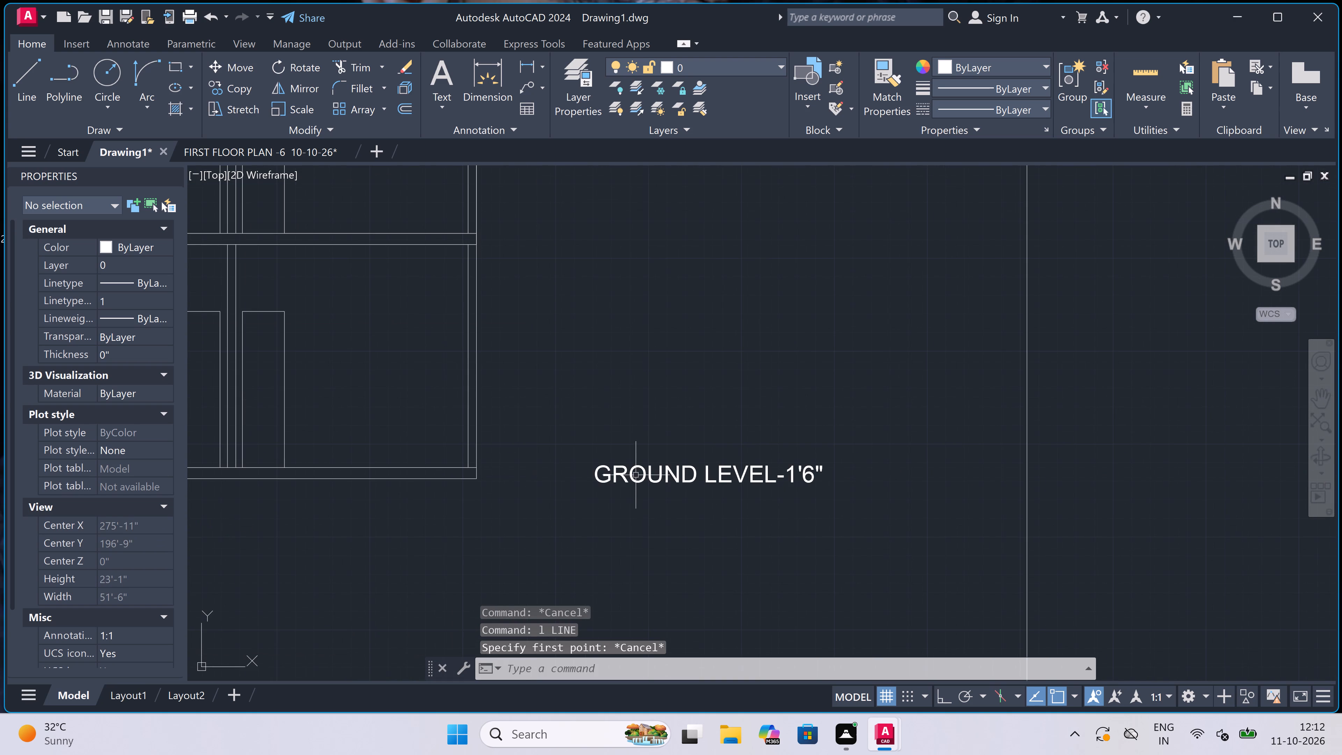
triple_click(636, 474)
scroll(639, 475, "up", 3)
left_click(639, 475)
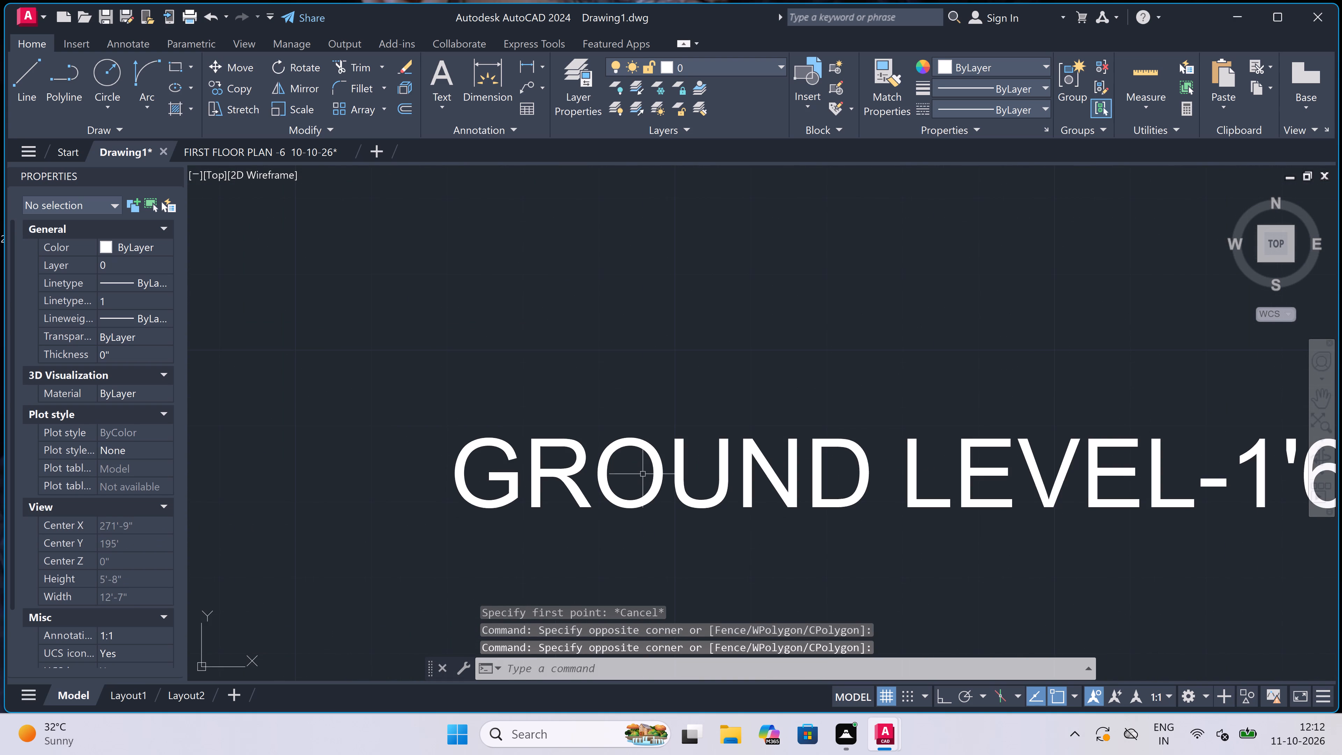
triple_click(648, 449)
left_click(648, 449)
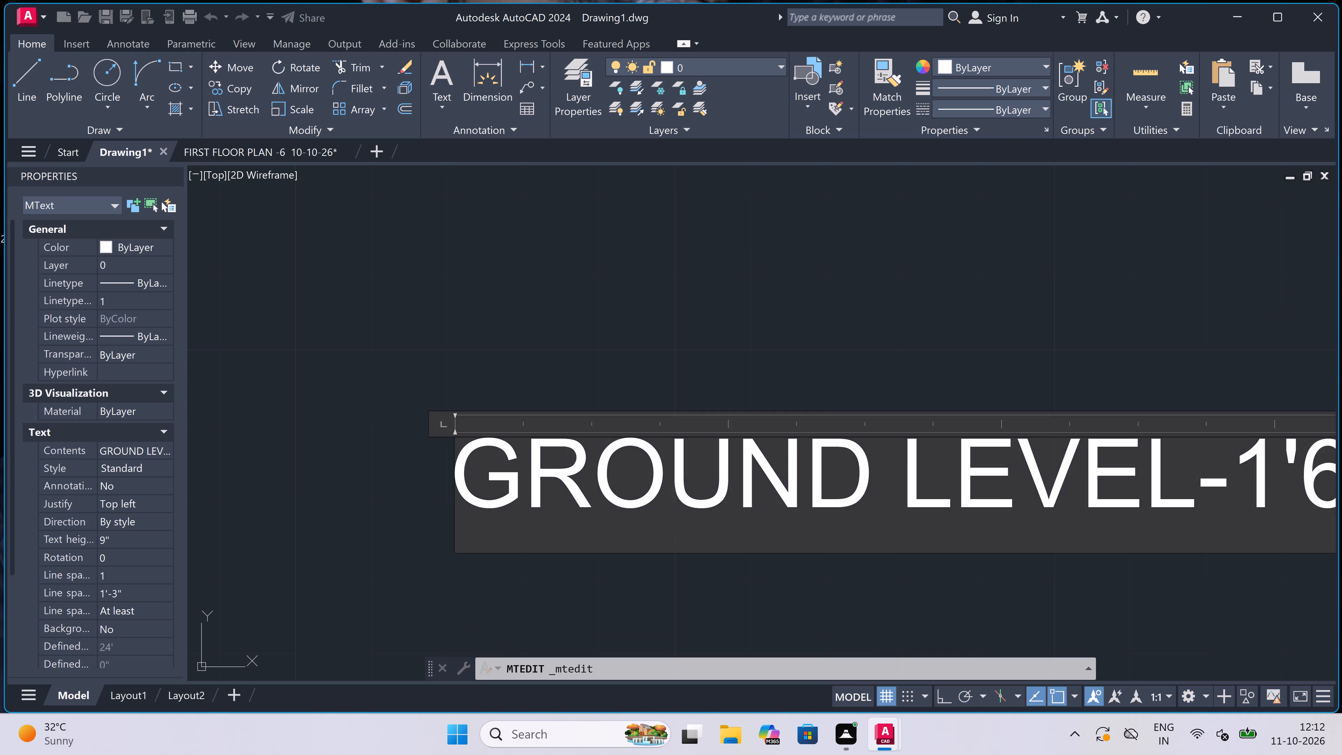
scroll(668, 472, "down", 2)
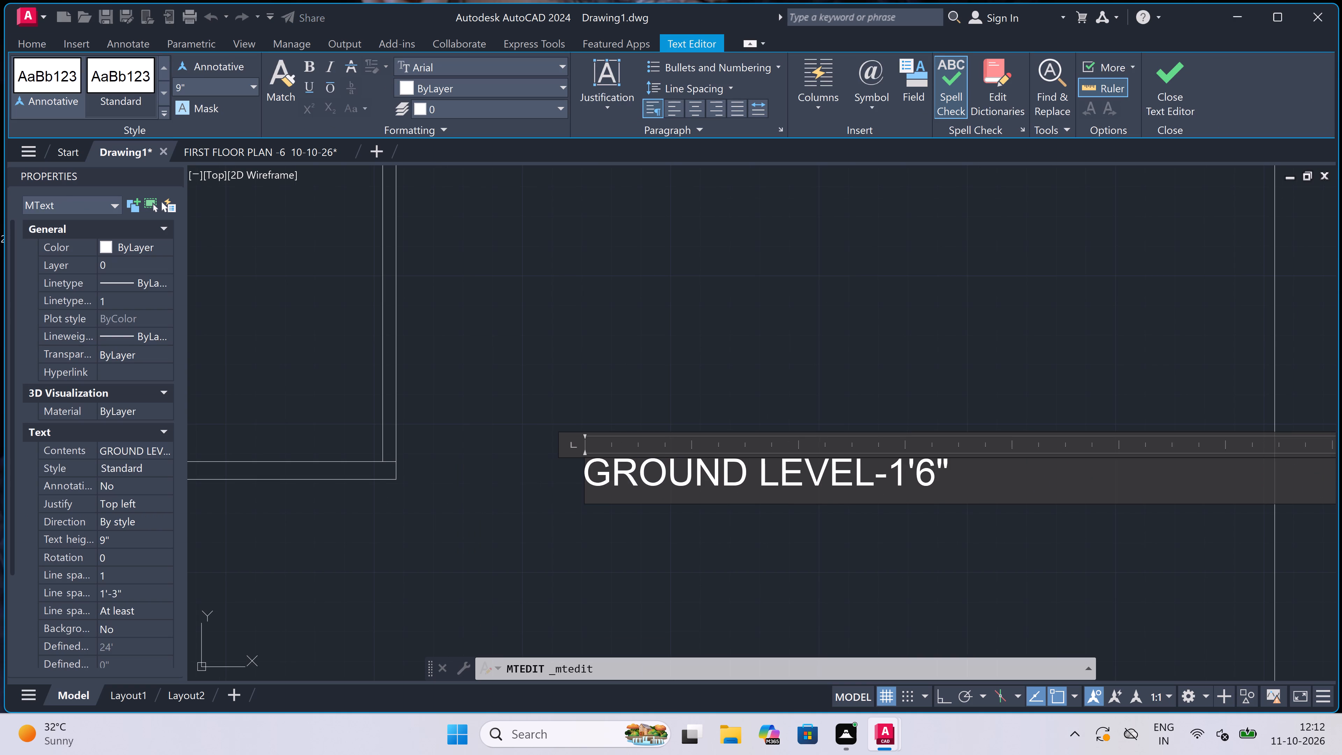
left_click(973, 466)
left_click(917, 471)
key("BackSpace")
key("BackSpace")
key("BackSpace")
key("BackSpace")
key("BackSpace")
key("BackSpace")
key("BackSpace")
key("BackSpace")
key("BackSpace")
key("BackSpace")
key("BackSpace")
key("BackSpace")
key("BackSpace")
key("BackSpace")
key("BackSpace")
key("BackSpace")
key("BackSpace")
key("BackSpace")
key("BackSpace")
key("BackSpace")
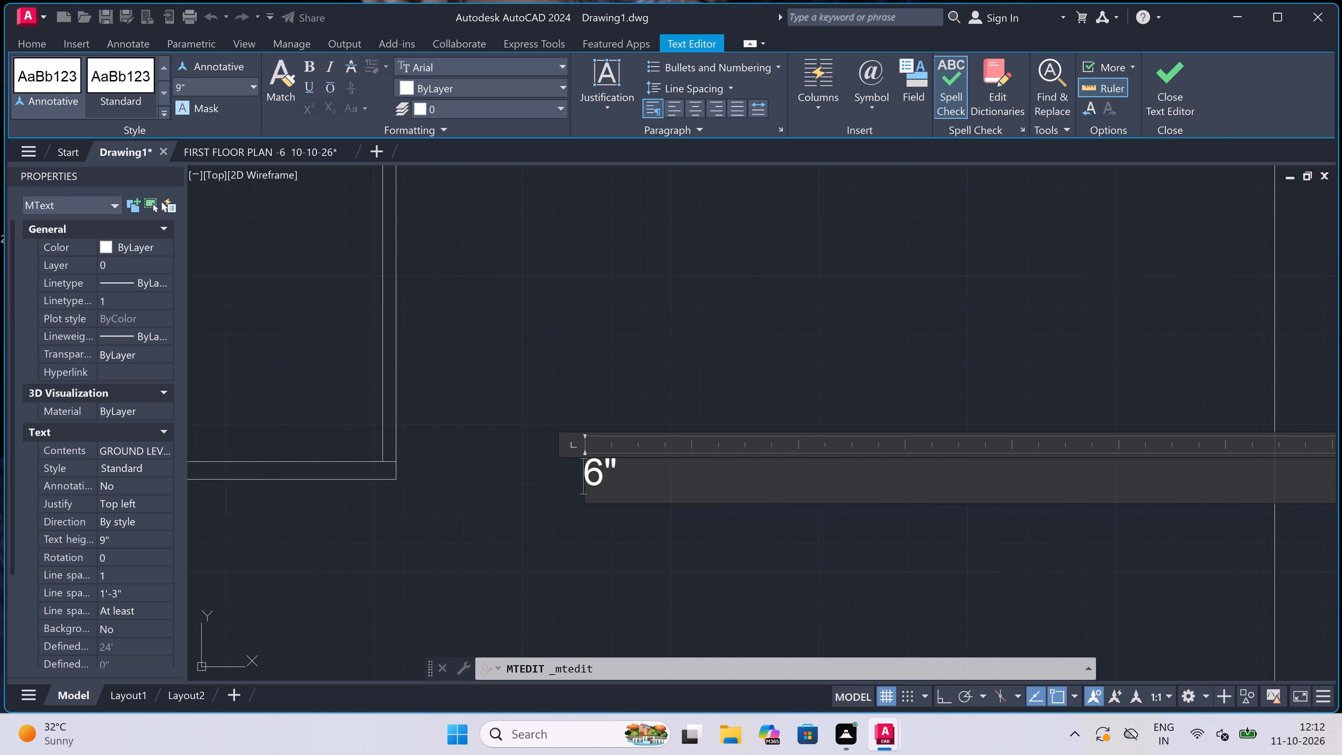
type("SLAB")
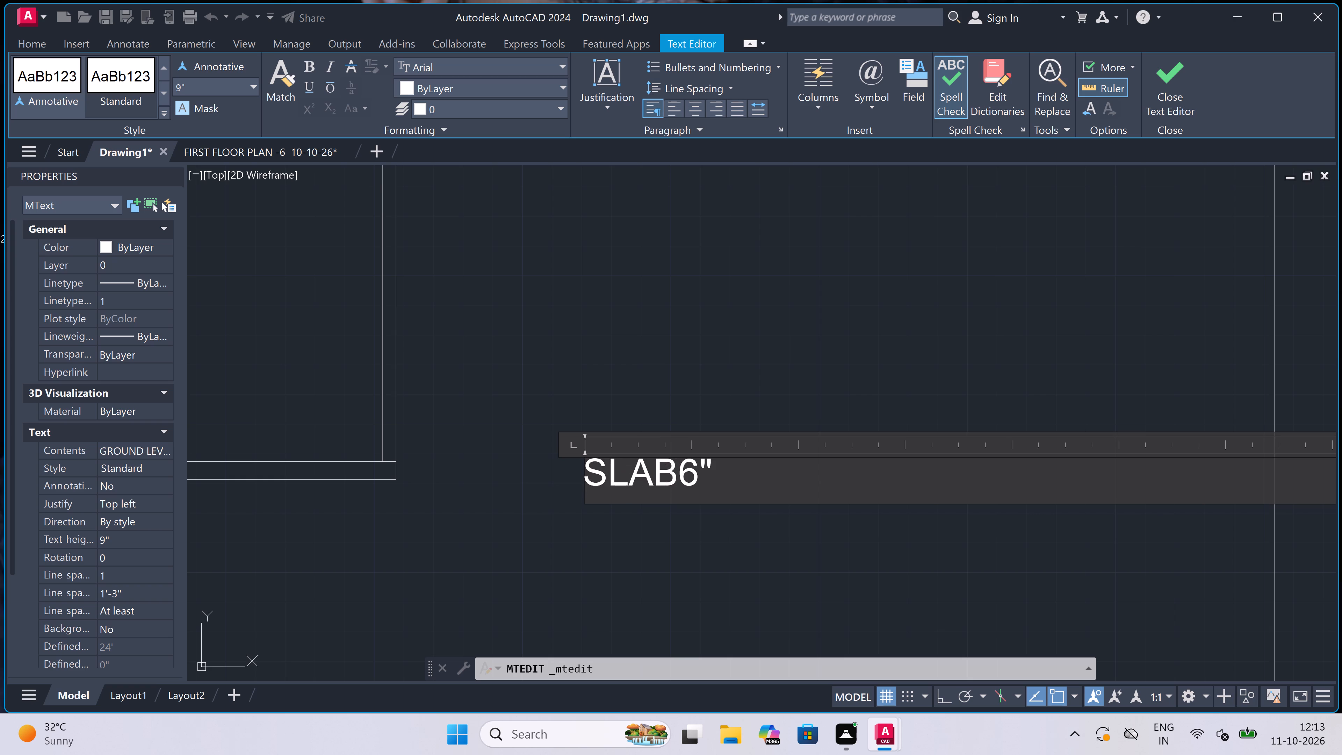
key("minus")
left_click(507, 540)
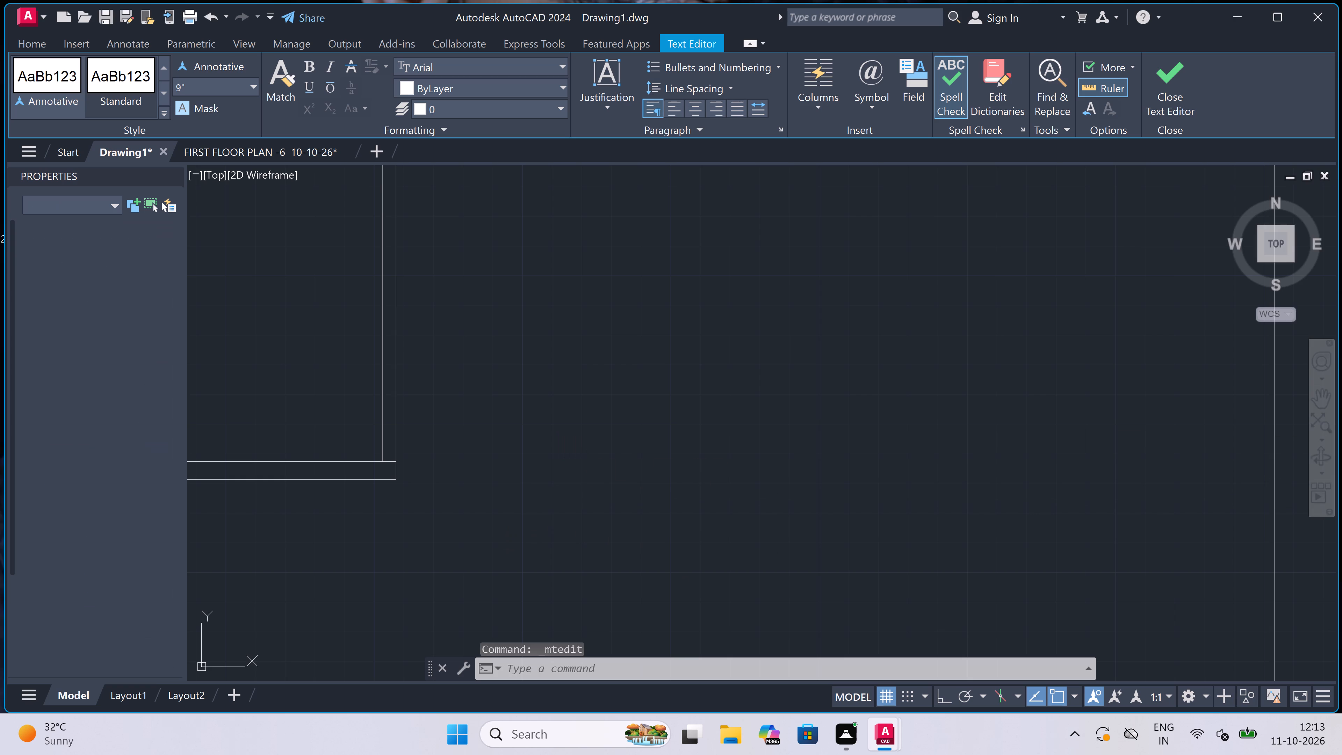
Draw a horizontal leader line about 4'-7" long from inside the section's base slab toward its SLAB-6" note, with Ortho on.
scroll(540, 492, "down", 7)
scroll(502, 477, "up", 3)
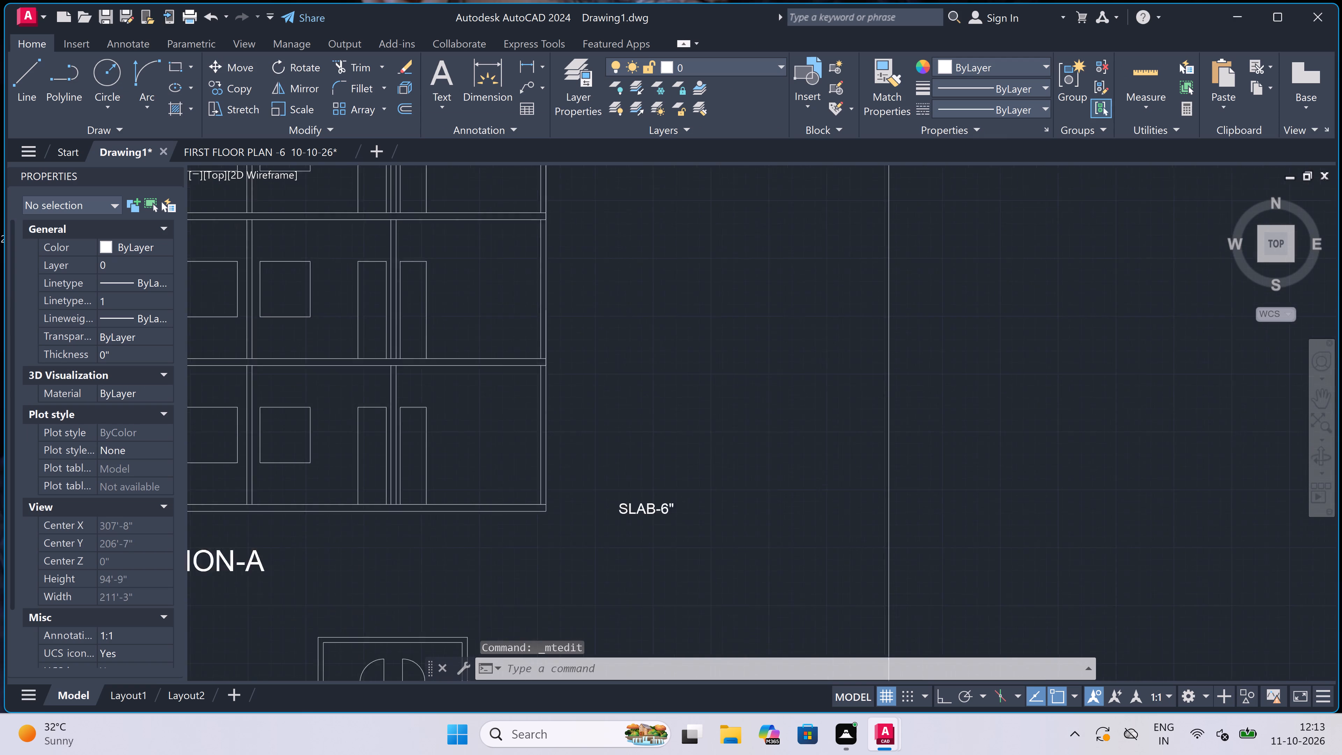
key("l")
key("space")
scroll(578, 503, "up", 2)
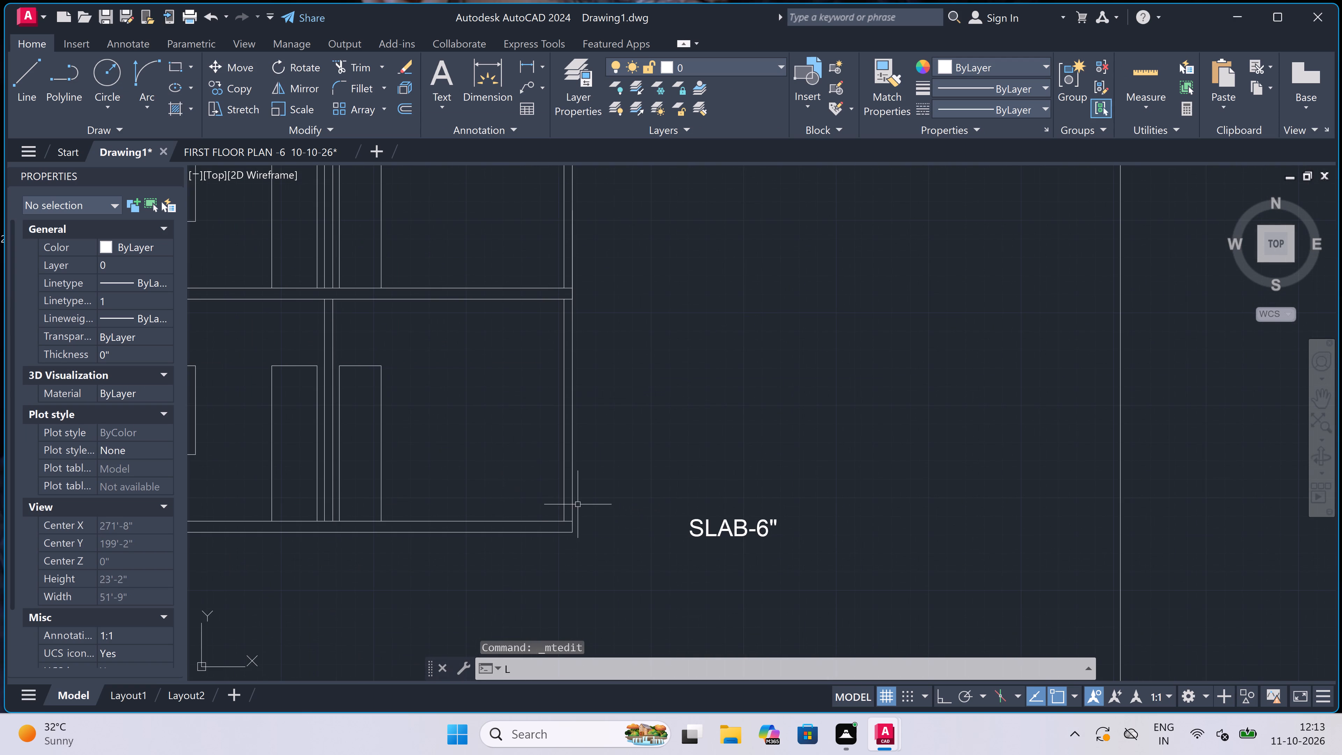
scroll(578, 503, "up", 1)
scroll(507, 565, "down", 3)
scroll(621, 611, "up", 3)
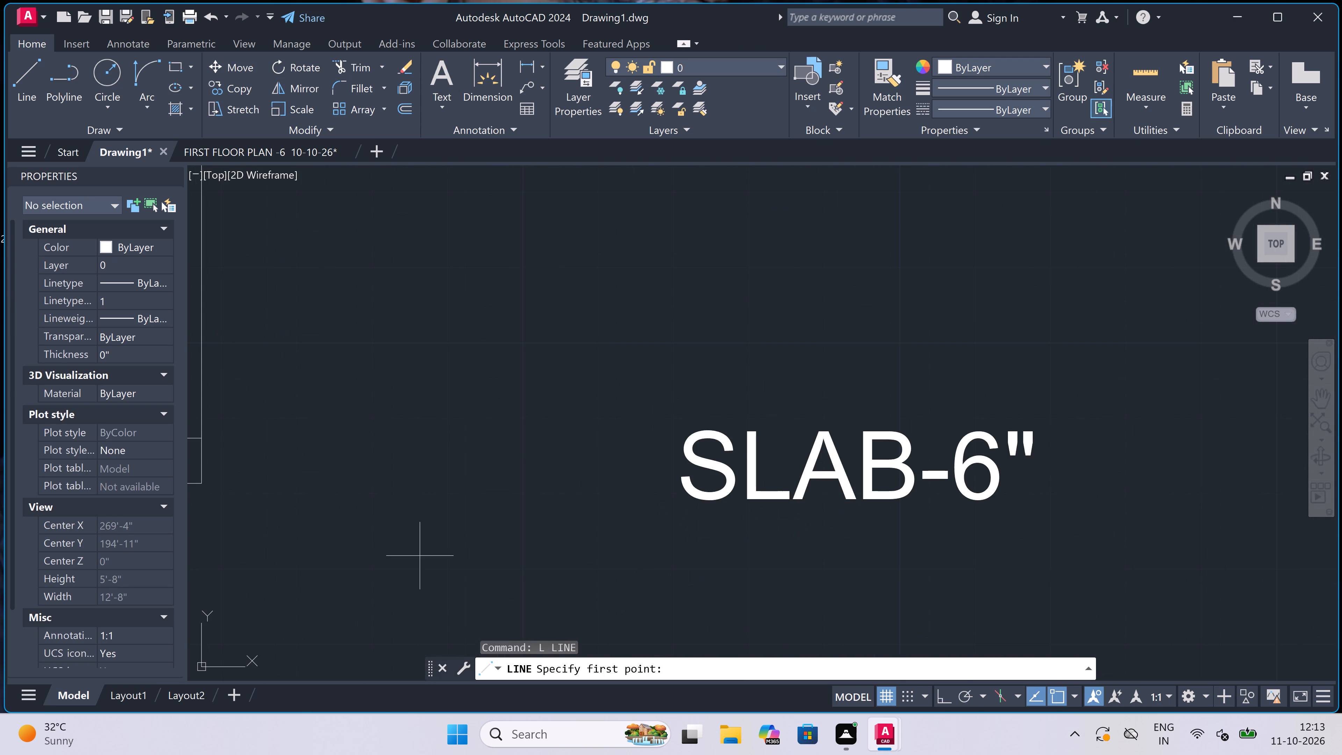
scroll(245, 492, "down", 2)
scroll(211, 490, "up", 2)
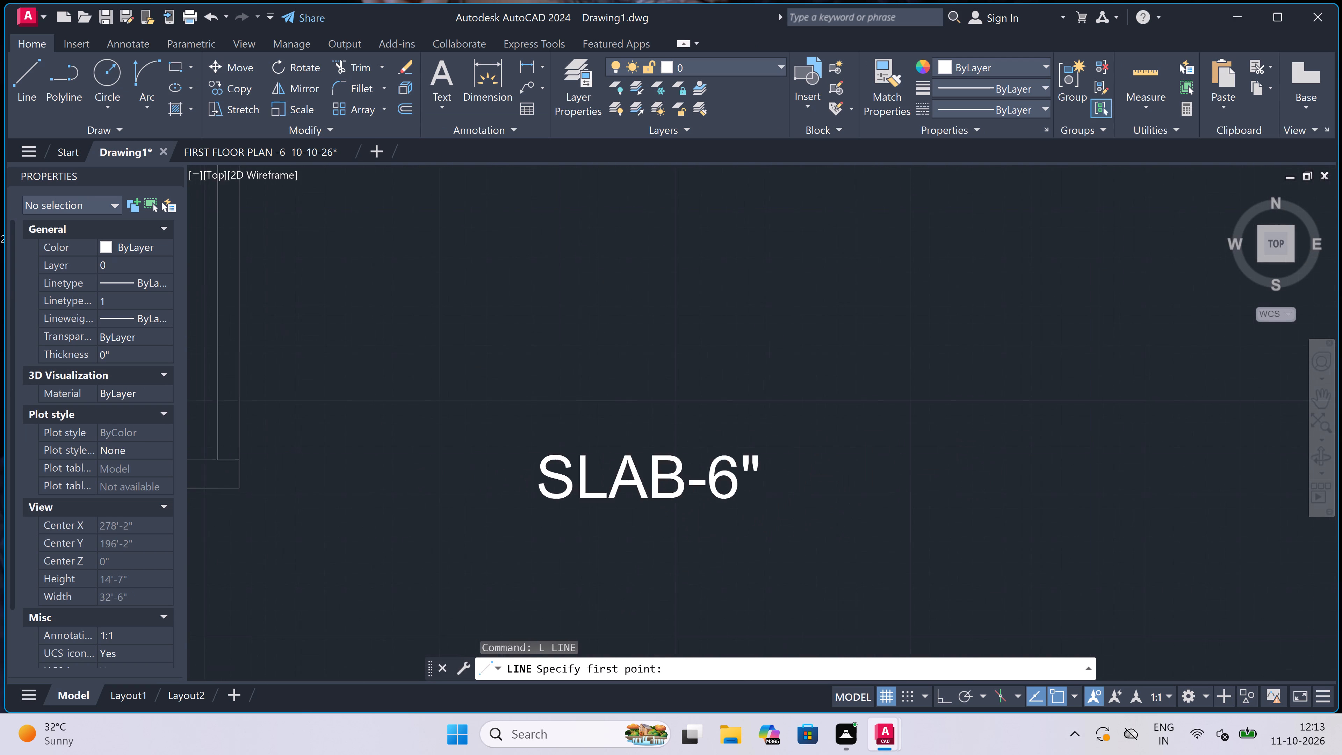
left_click(223, 465)
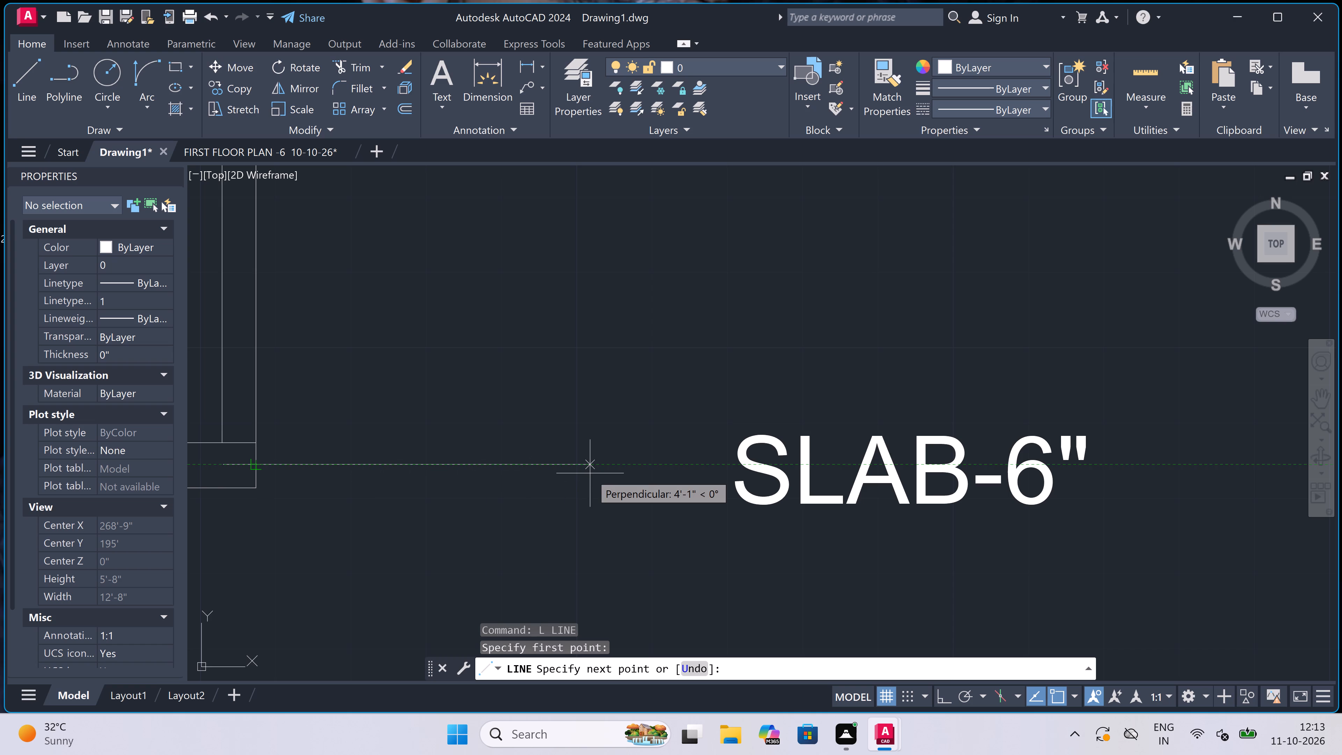
key("F8")
left_click(638, 460)
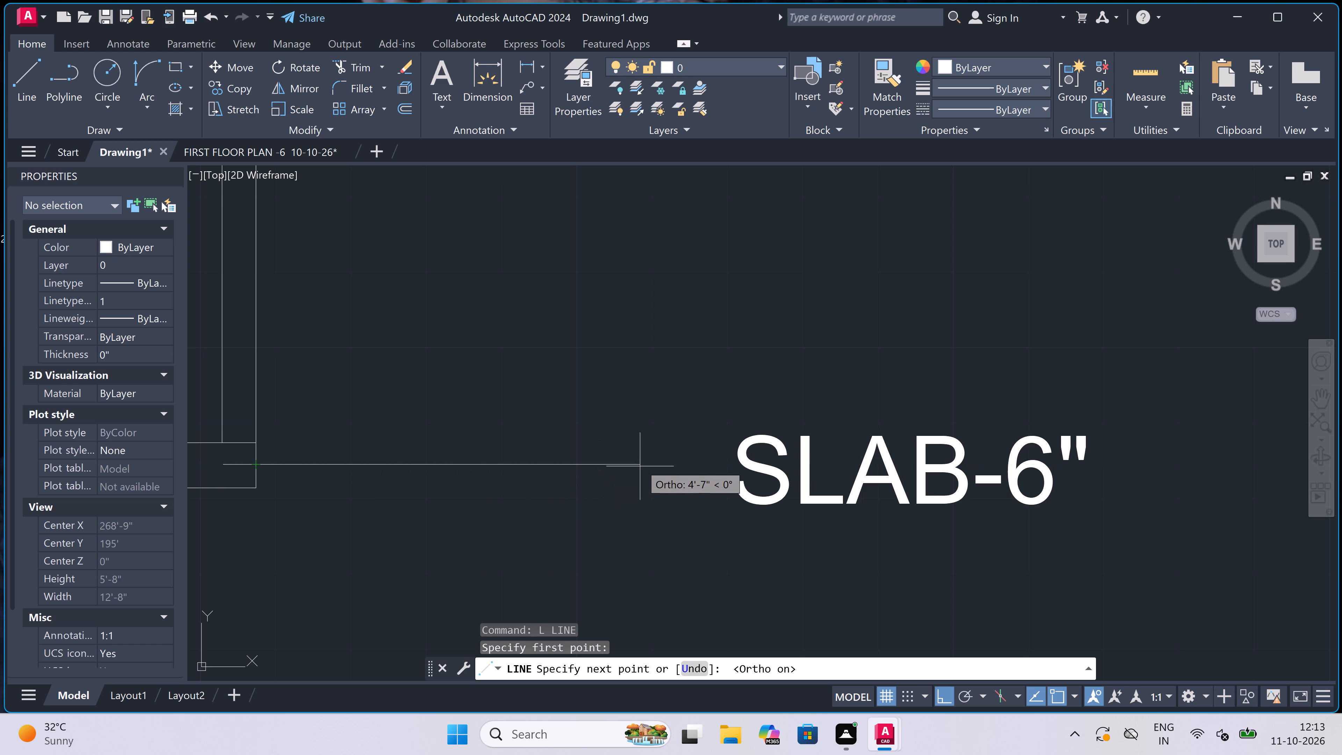
key("Escape")
Draw a horizontal leader line about 3' long from the parapet's outer edge toward the PARAPET WALL -3'6" note.
scroll(531, 460, "down", 8)
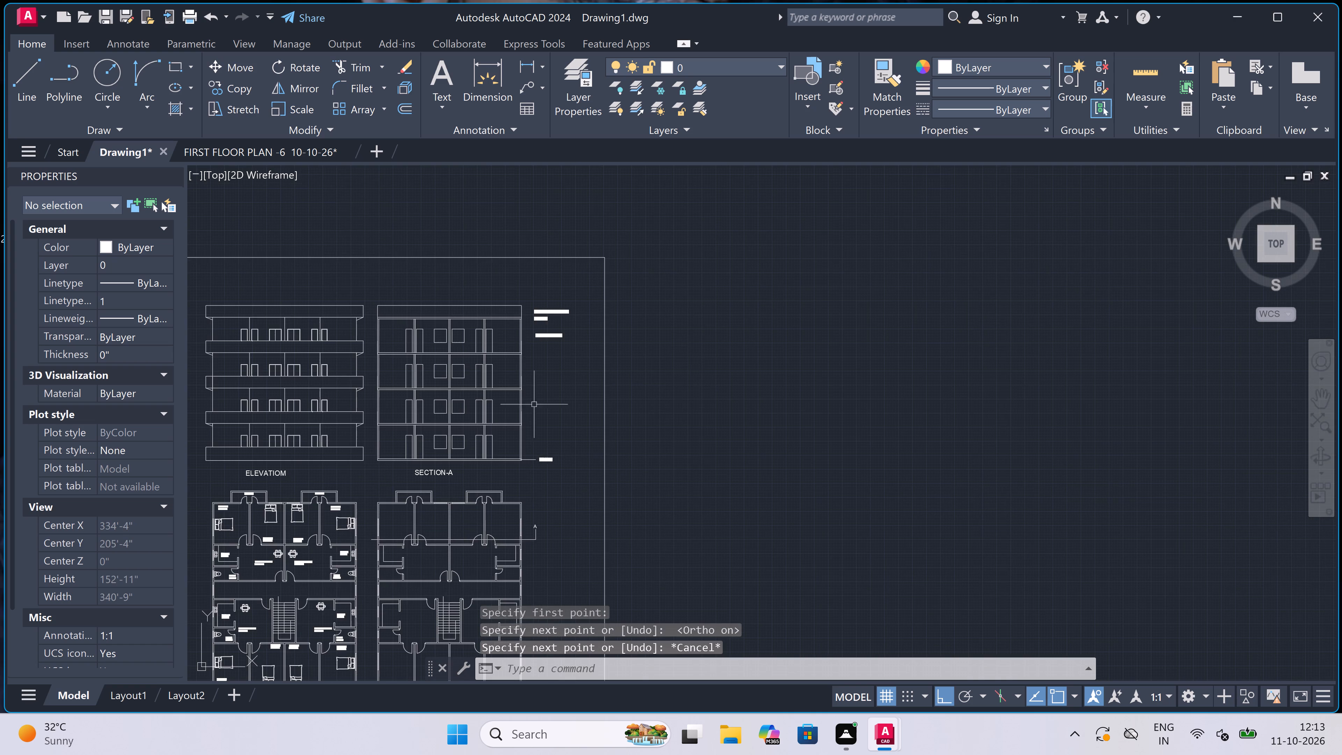
scroll(527, 305, "up", 4)
key("space")
scroll(492, 326, "up", 2)
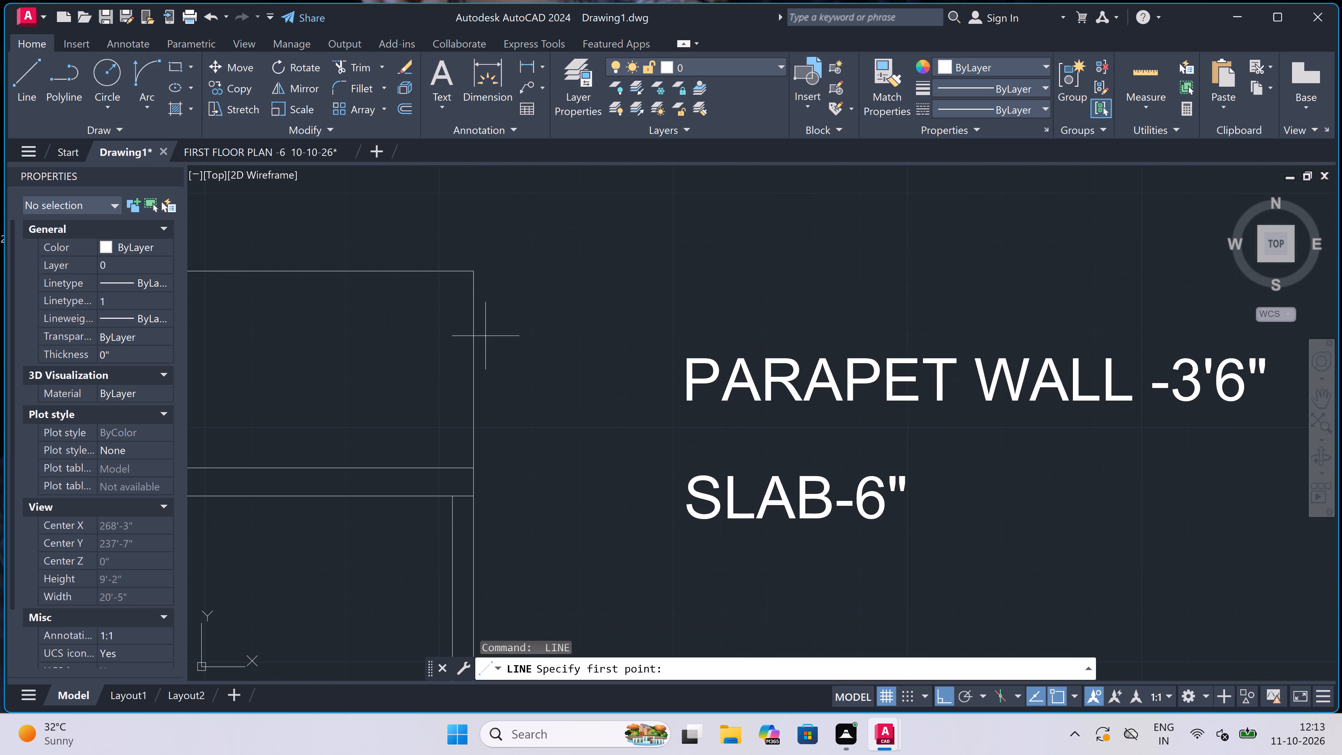
left_click(480, 382)
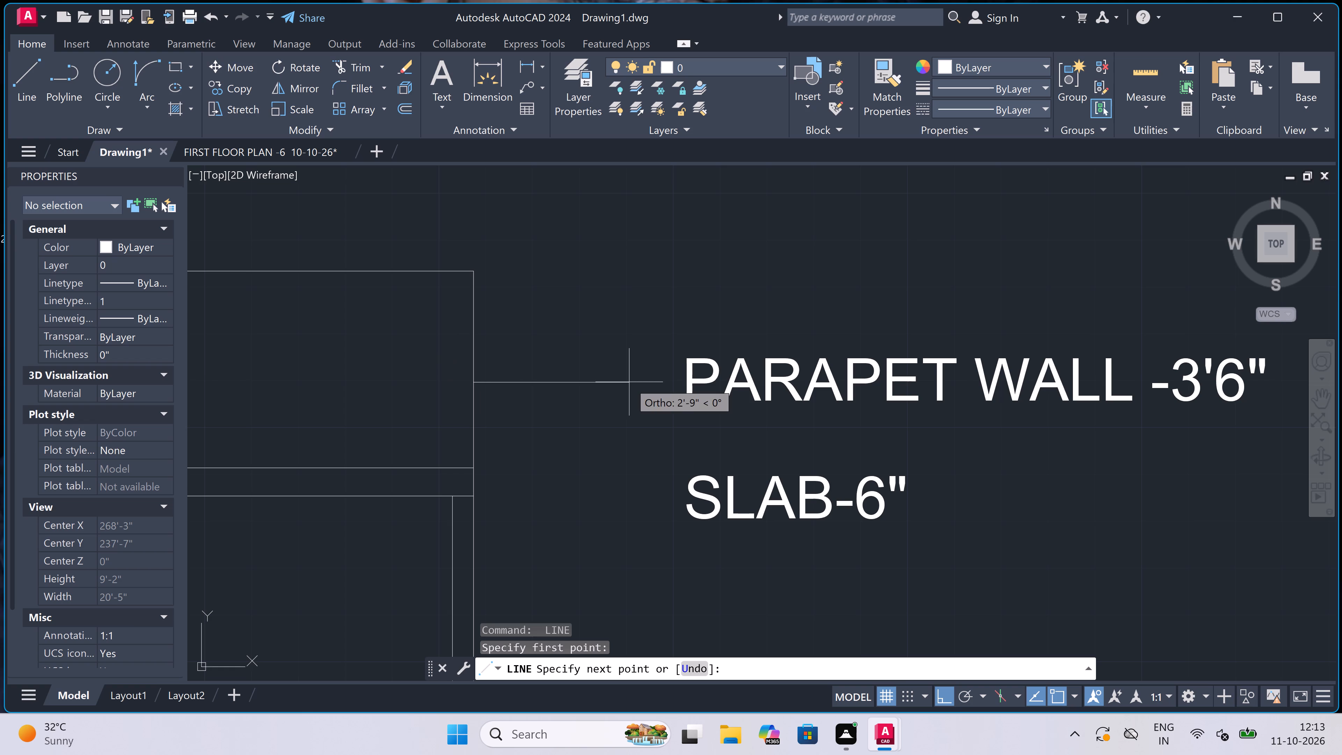
left_click(641, 383)
key("Escape")
Draw a horizontal leader line from inside the roof slab toward the SLAB-6" note below the parapet wall note.
key("space")
left_click_drag(440, 481, 443, 482)
left_click(637, 479)
key("Escape")
Draw a horizontal leader line from the top storey's outer wall face toward the BRICK WALL-10' note.
scroll(570, 373, "down", 2)
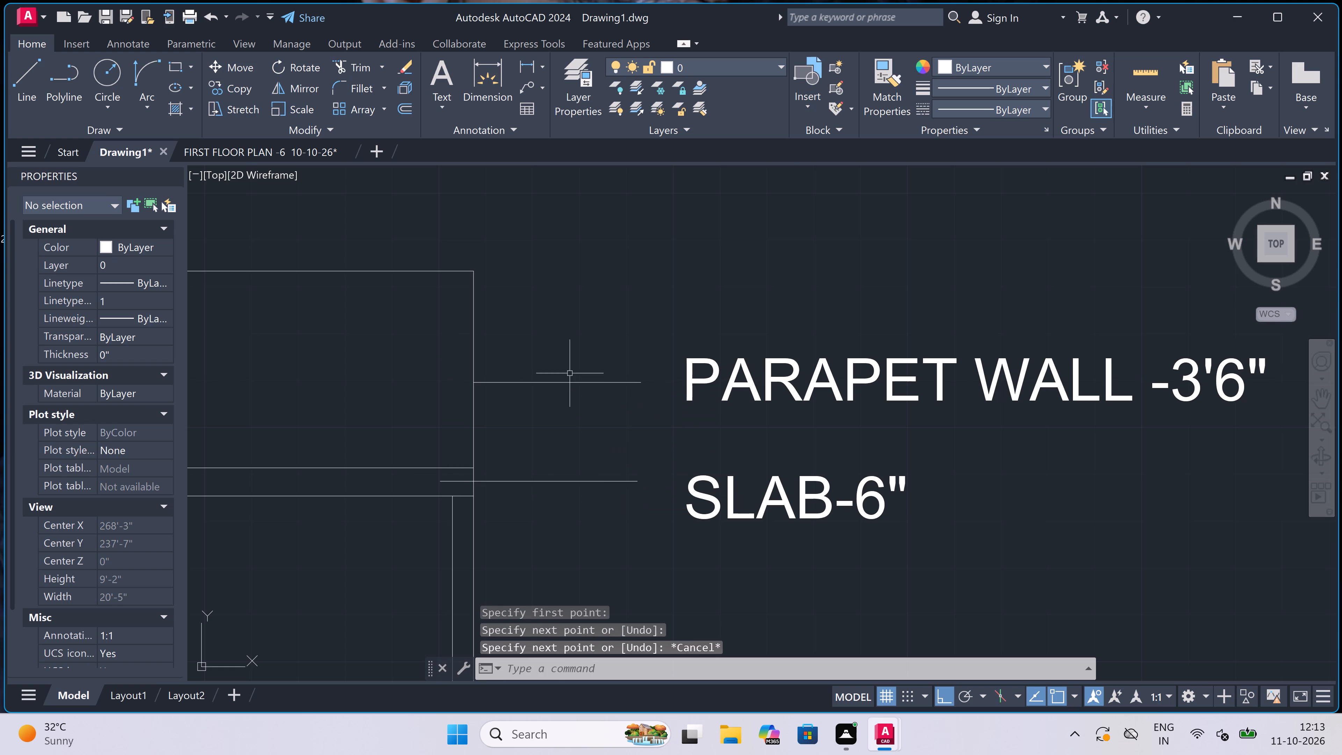
scroll(570, 373, "down", 3)
scroll(574, 419, "up", 2)
scroll(572, 390, "up", 2)
key("space")
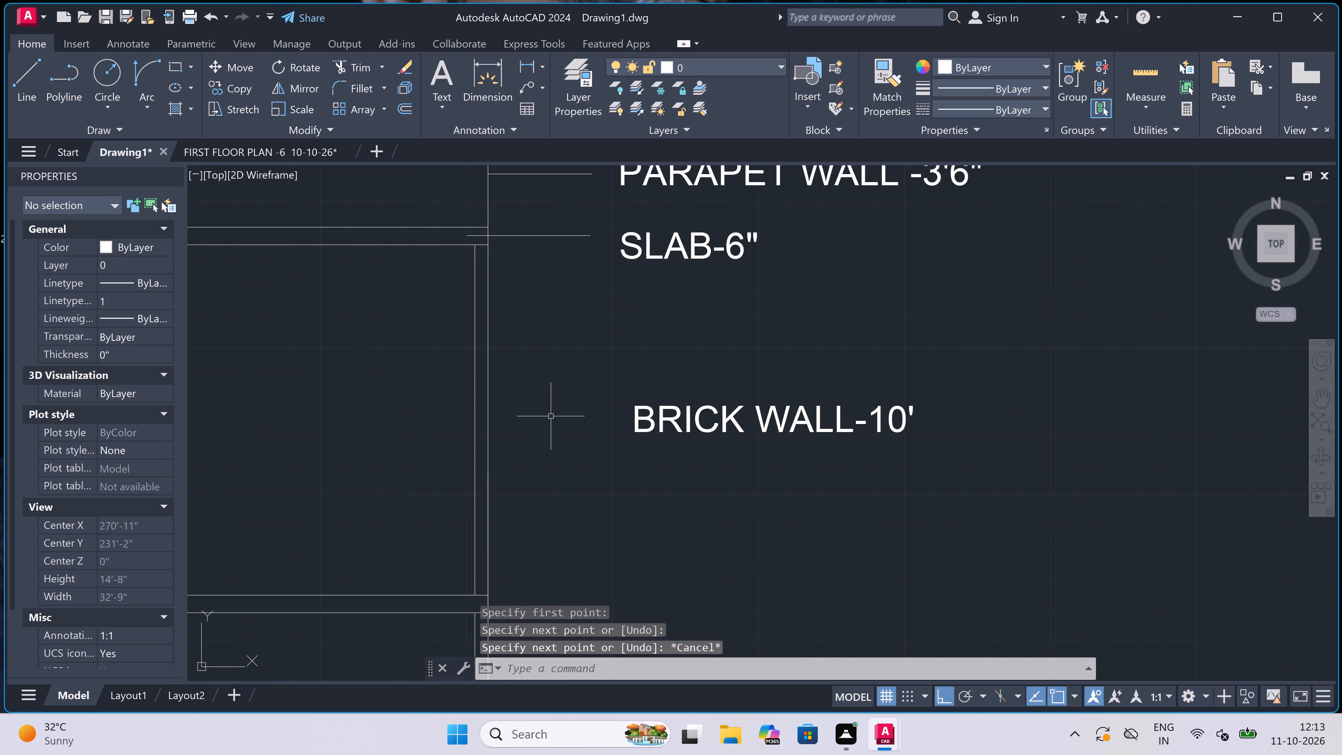
left_click(493, 429)
left_click(584, 427)
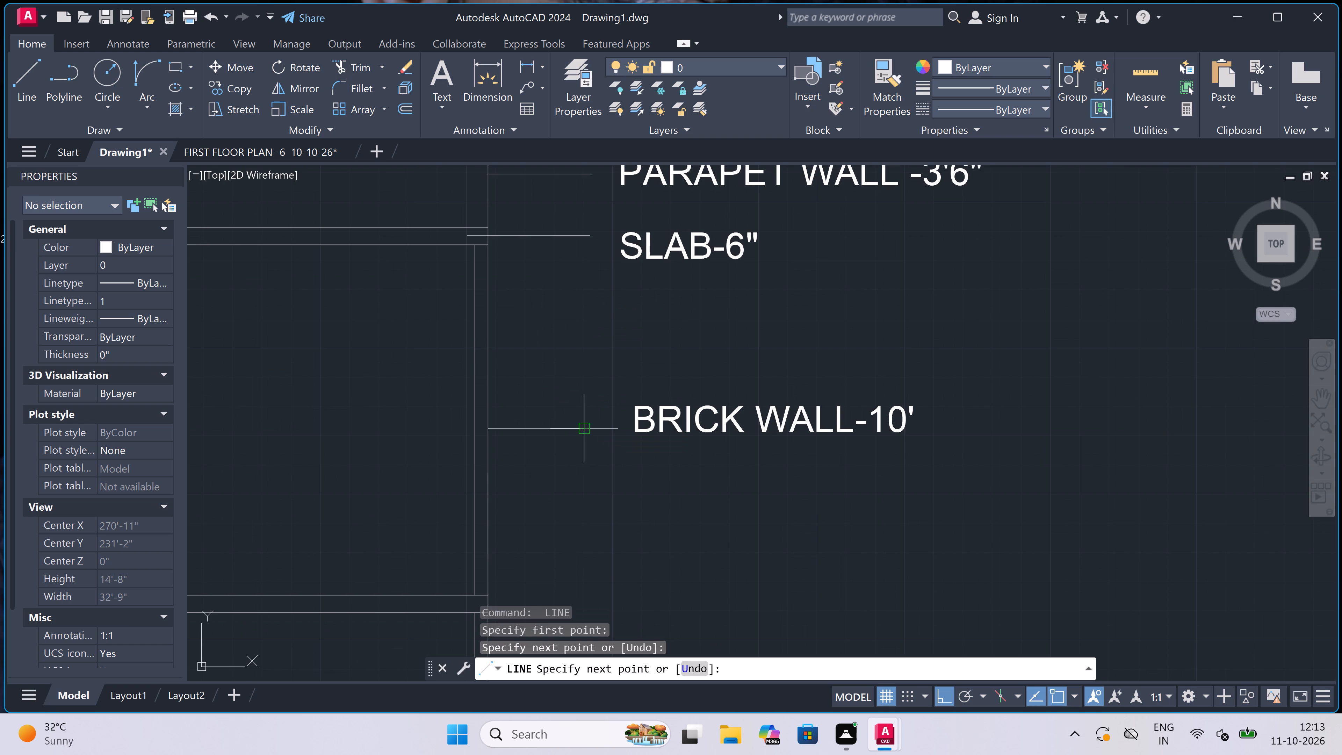
key("Escape")
scroll(573, 388, "down", 2)
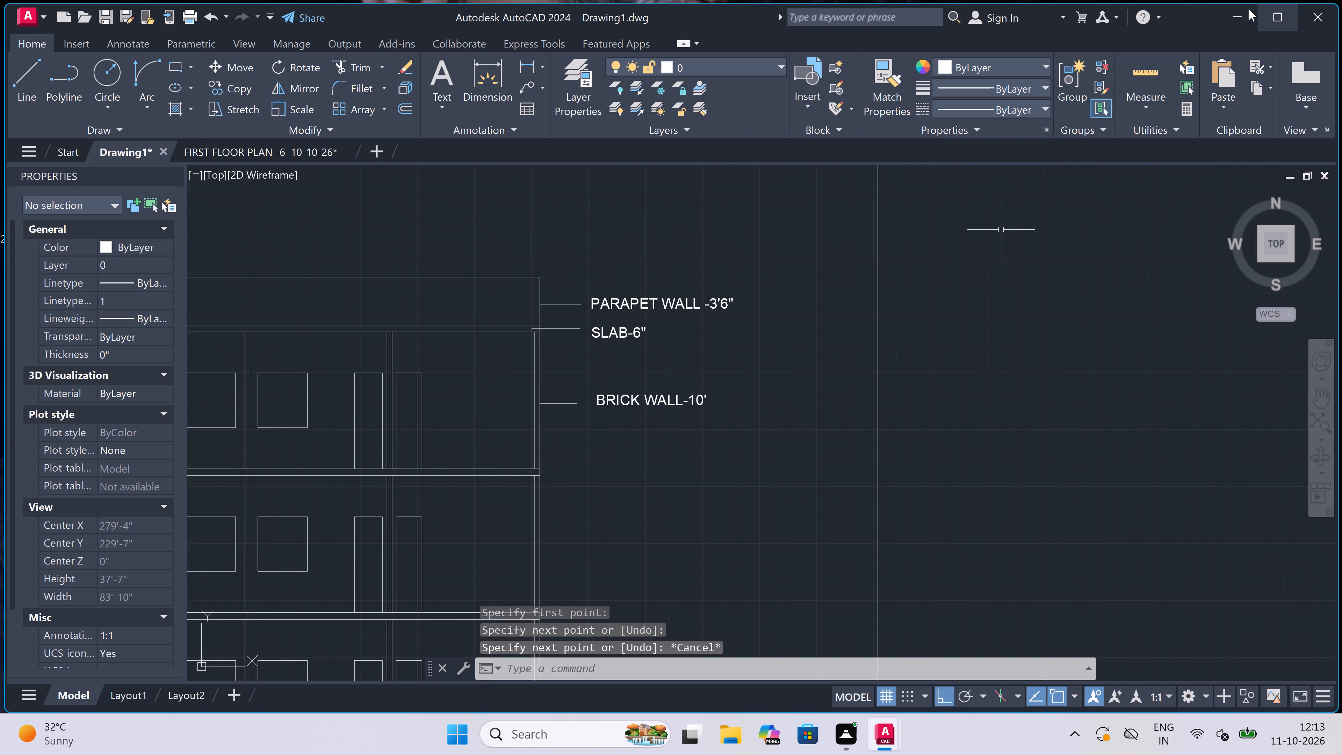
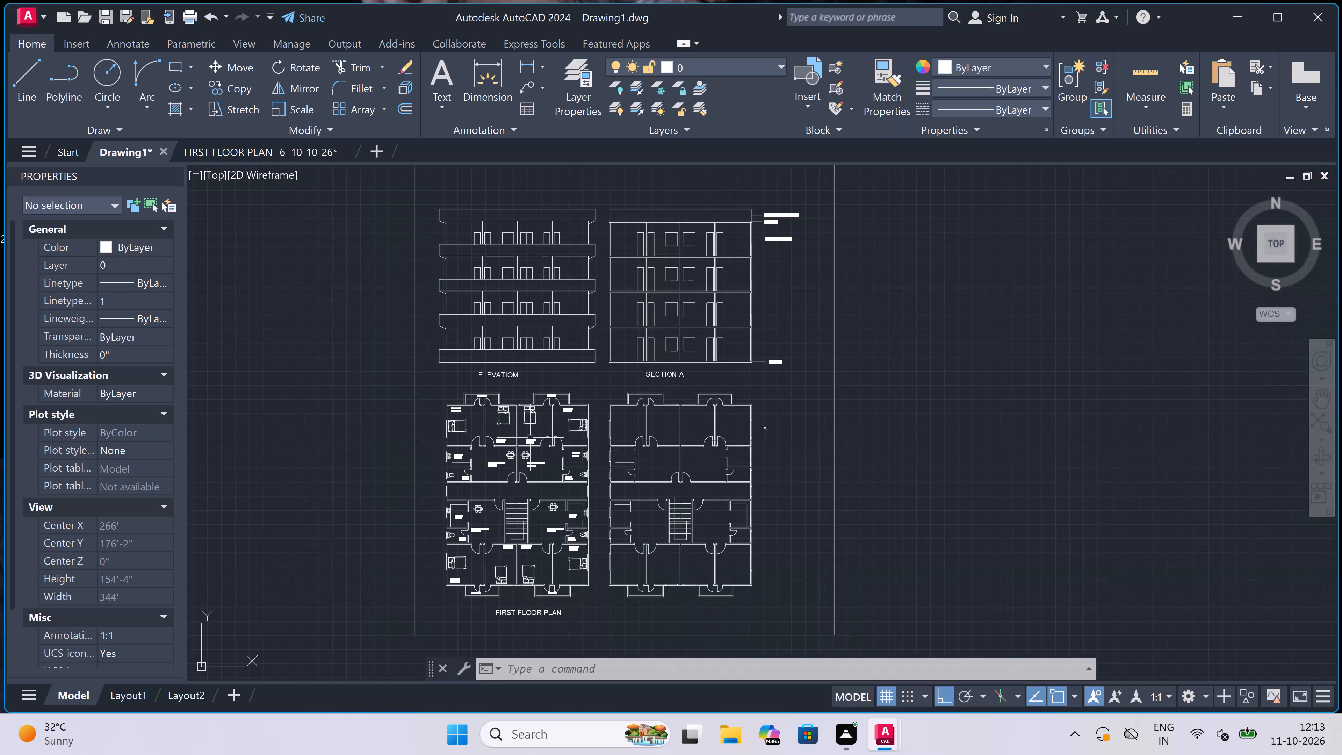
Hatch the first floor plan's front outer wall with ANSI32, from the 10'8"x12'0" bedroom corner to the segment past the first balcony door.
scroll(513, 387, "up", 2)
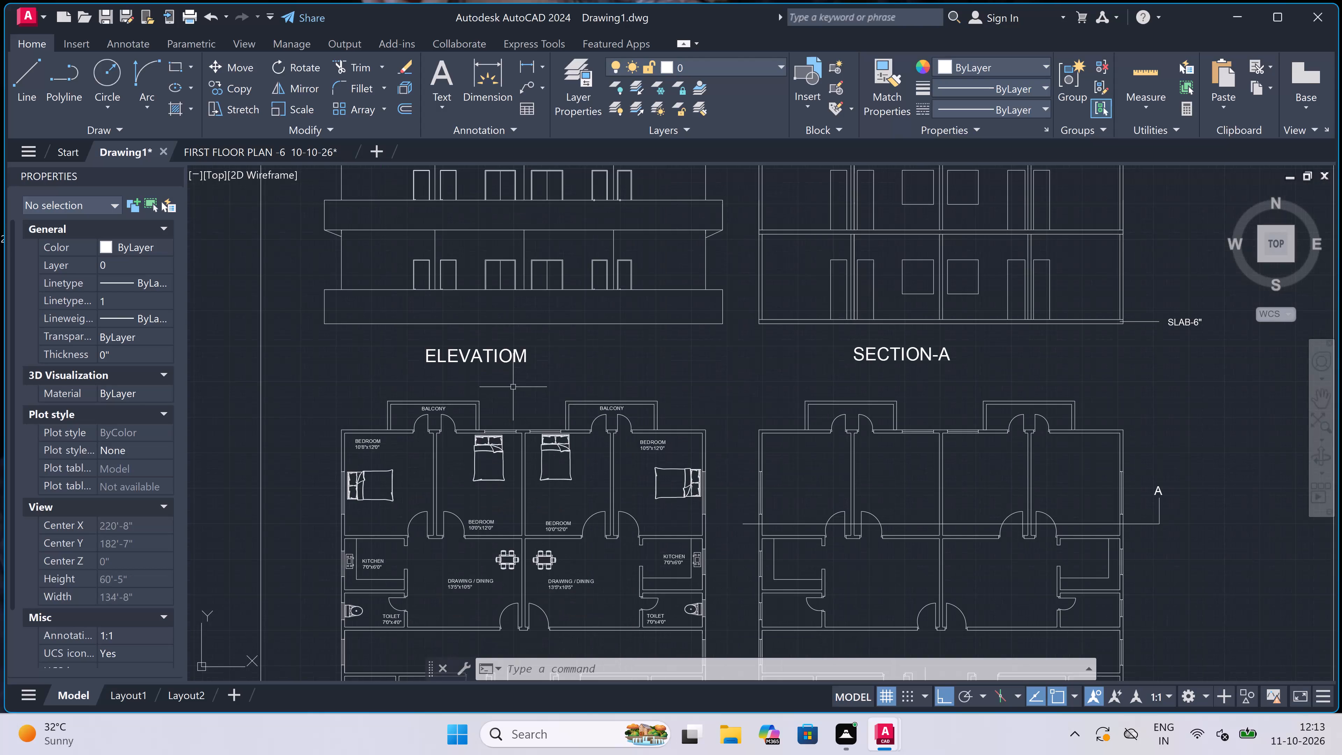
type("H")
key("space")
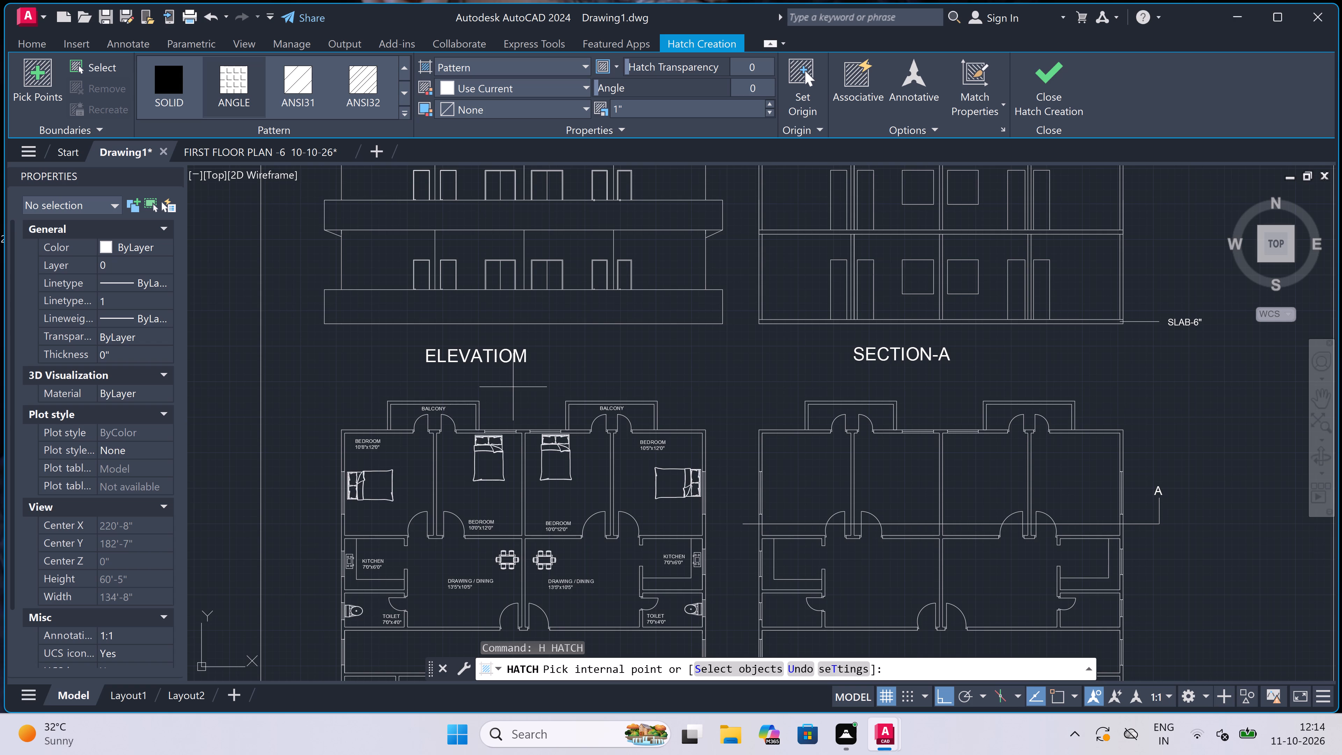
scroll(513, 387, "down", 1)
scroll(513, 387, "up", 1)
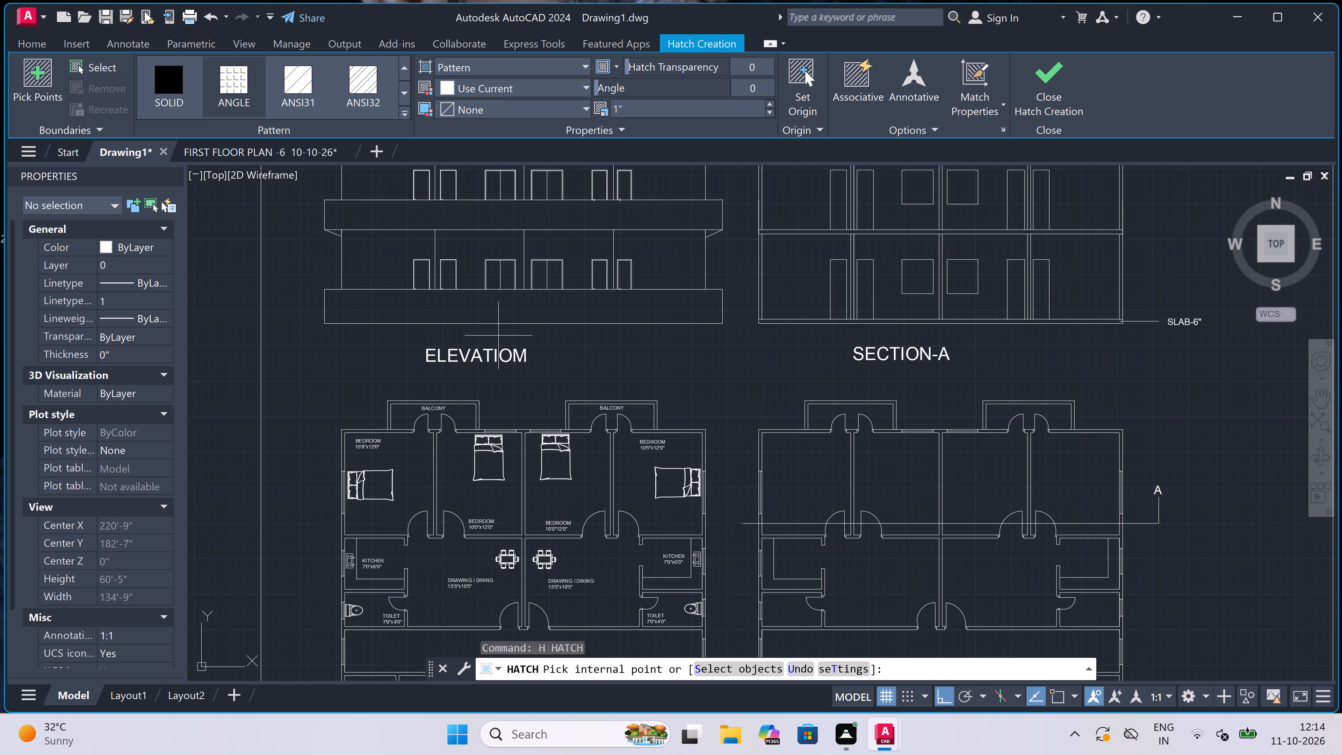
left_click(363, 81)
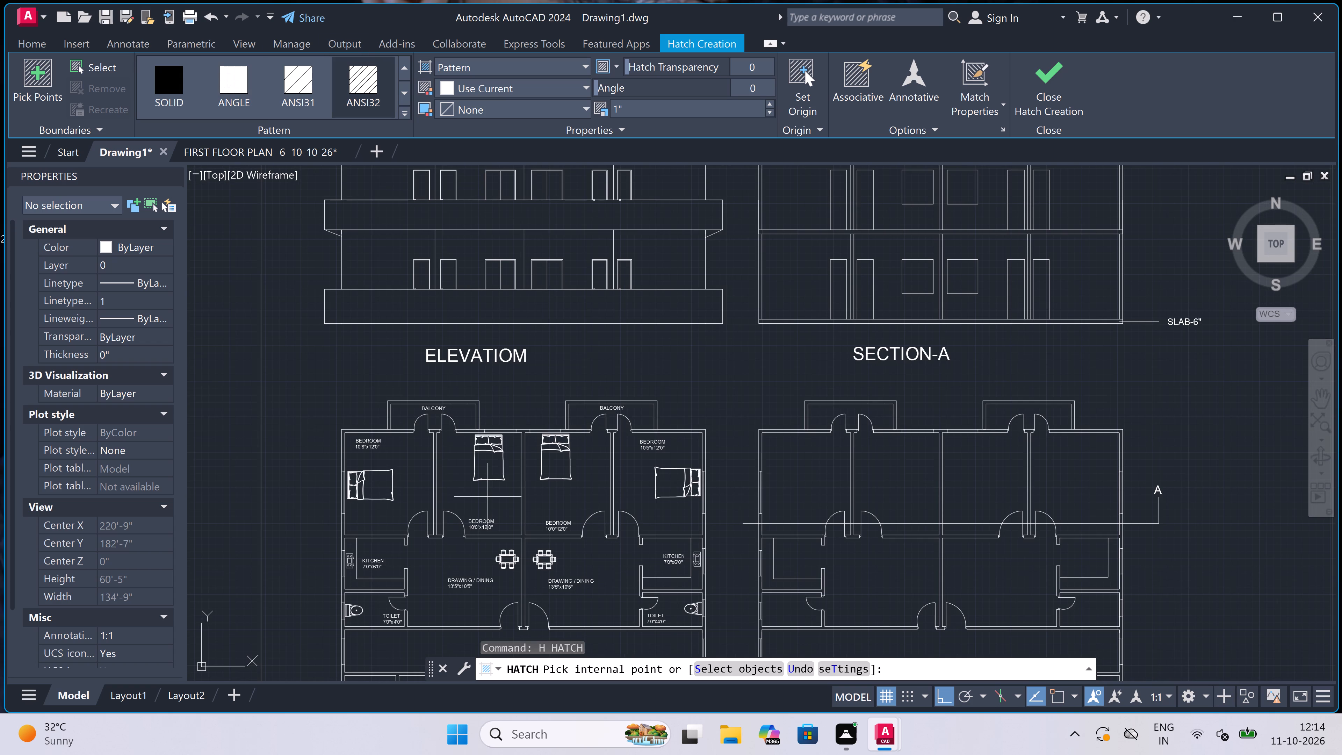
scroll(325, 441, "up", 3)
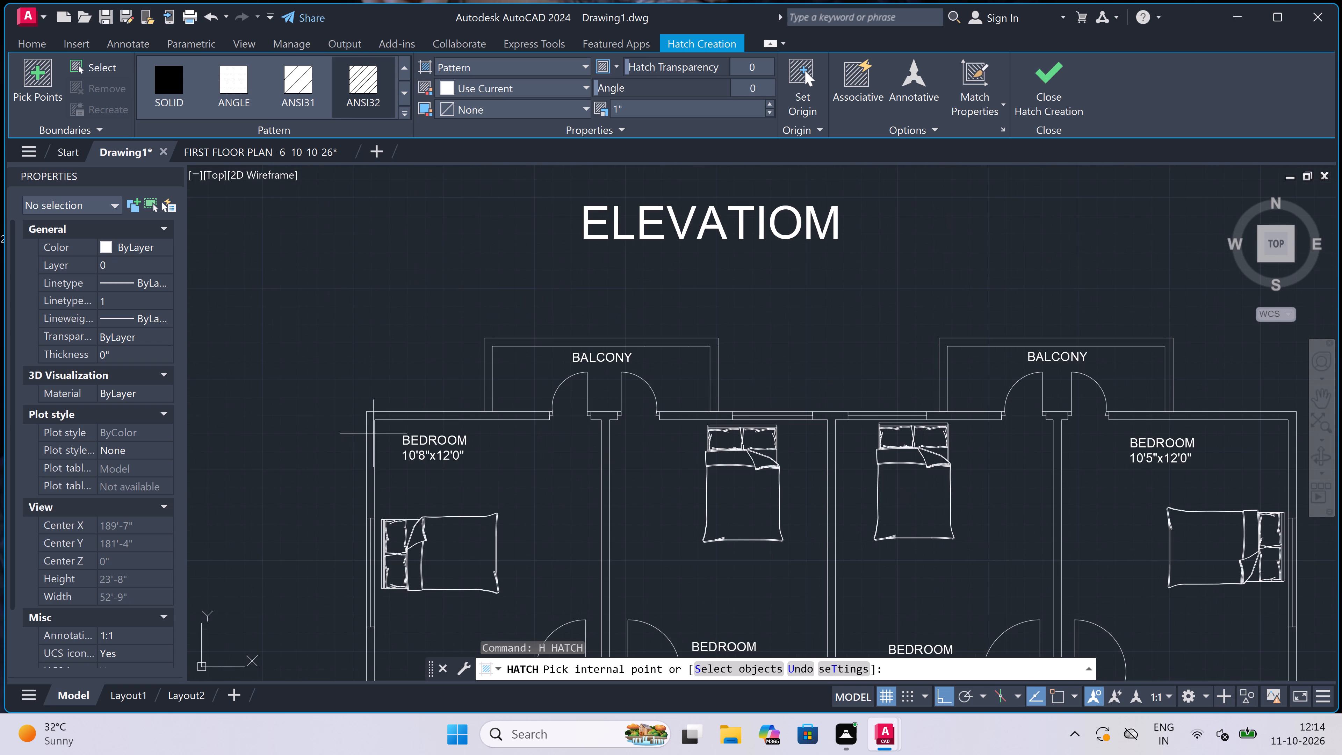
scroll(372, 448, "up", 1)
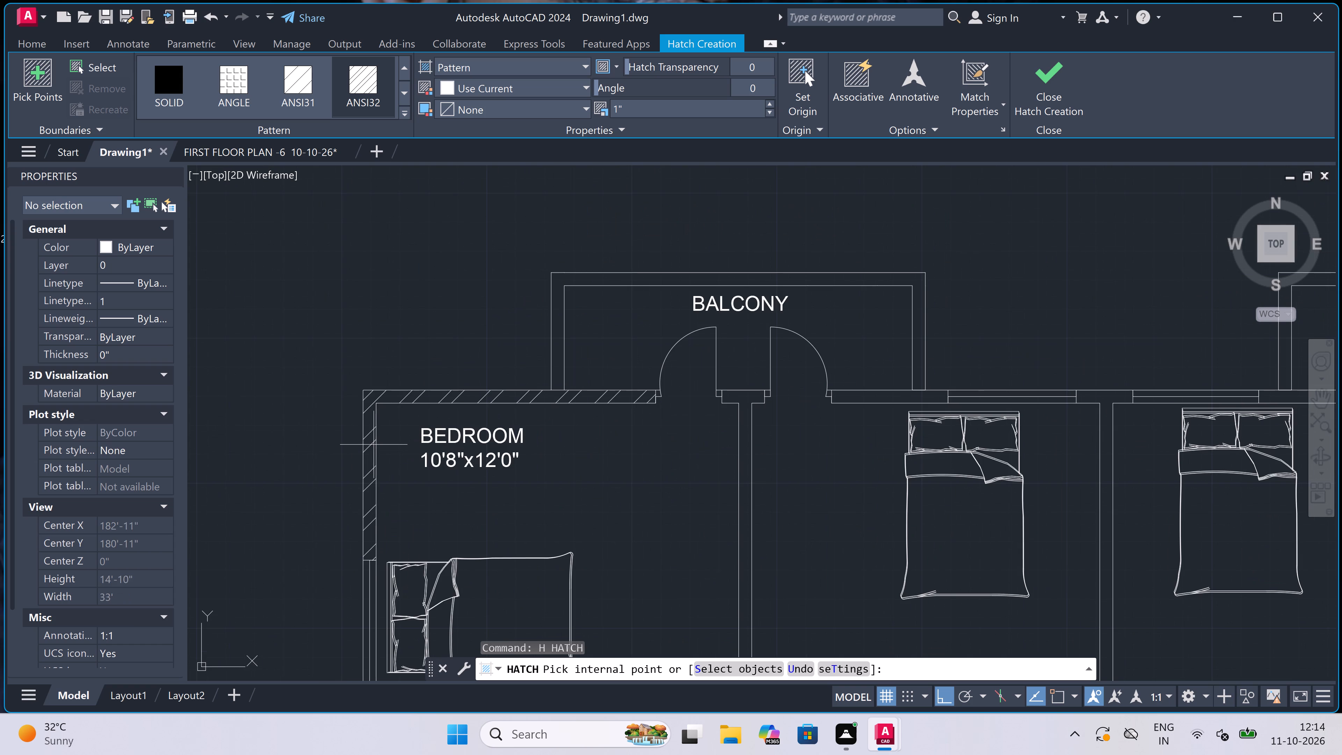
left_click(374, 445)
scroll(374, 444, "down", 3)
scroll(567, 428, "up", 1)
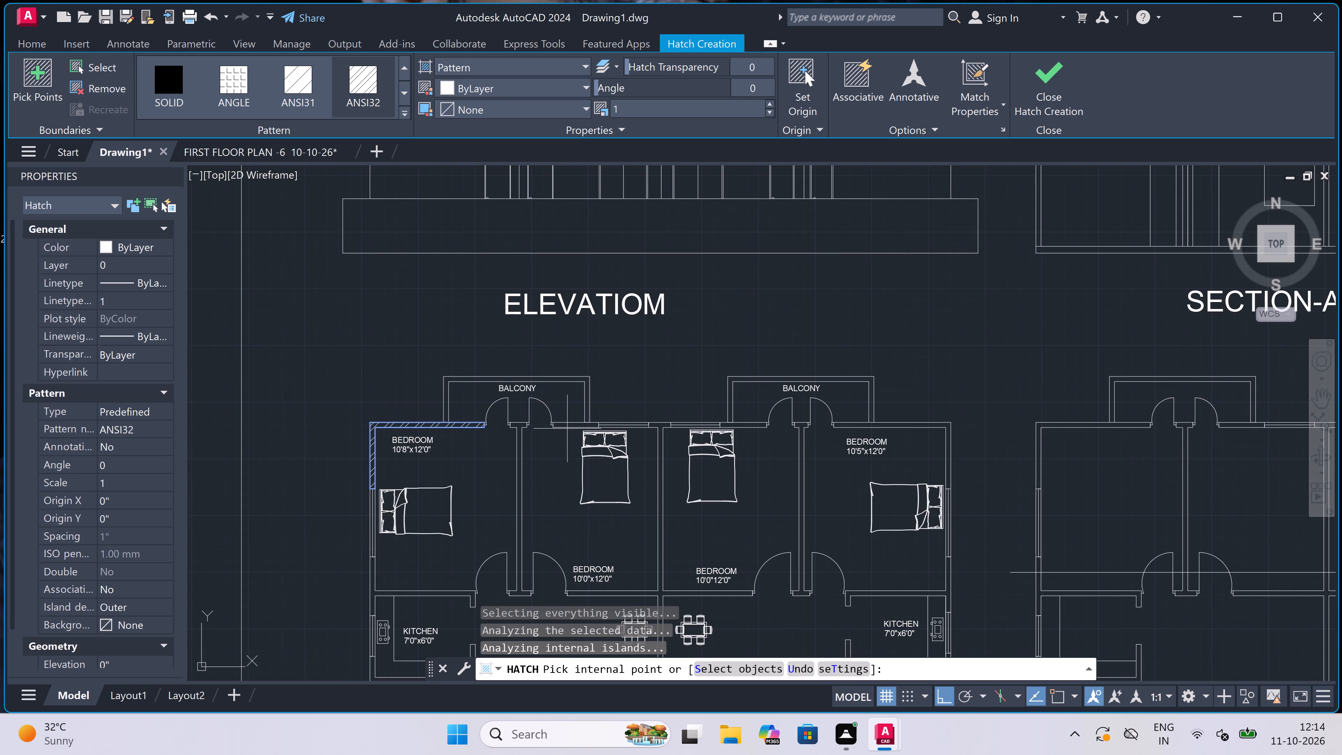
scroll(567, 428, "up", 1)
left_click(568, 425)
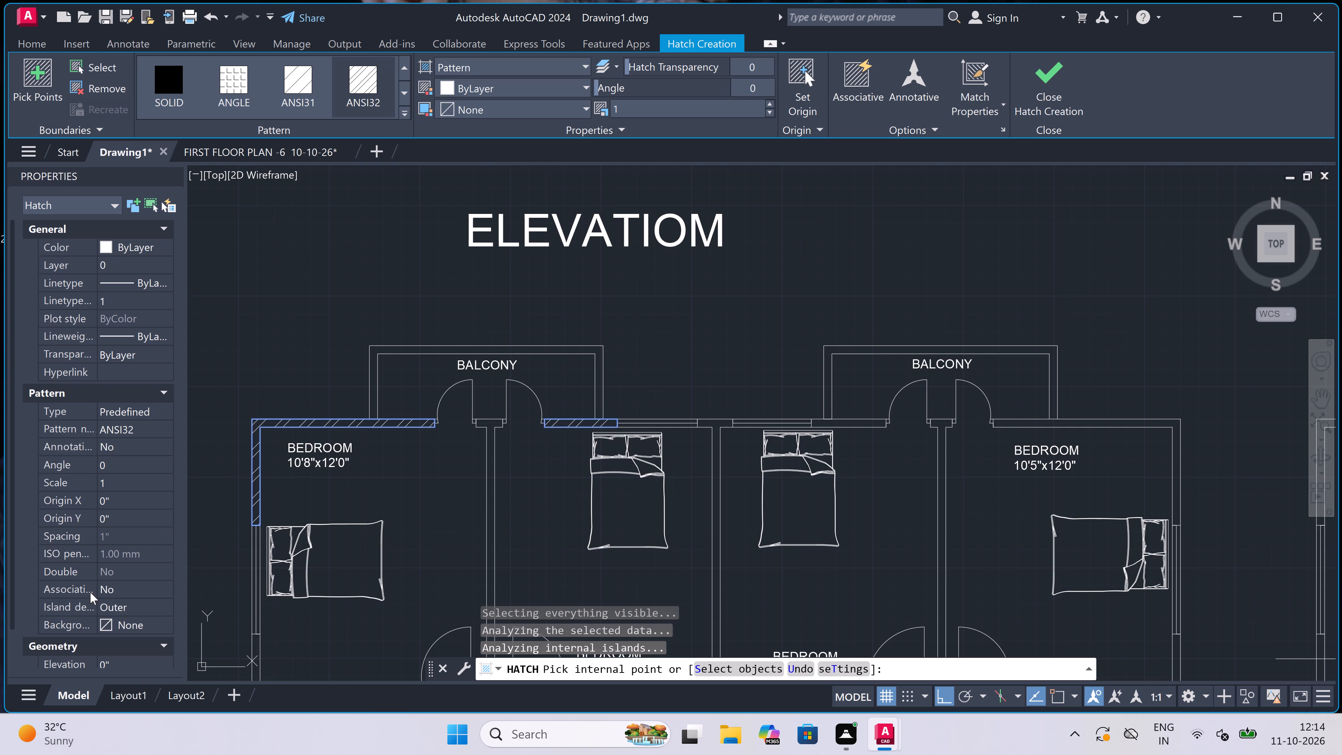
Add the central wall dividing the two upper flats and the front wall segment before the second balcony door to the ANSI32 hatch.
scroll(439, 411, "down", 1)
scroll(615, 423, "down", 1)
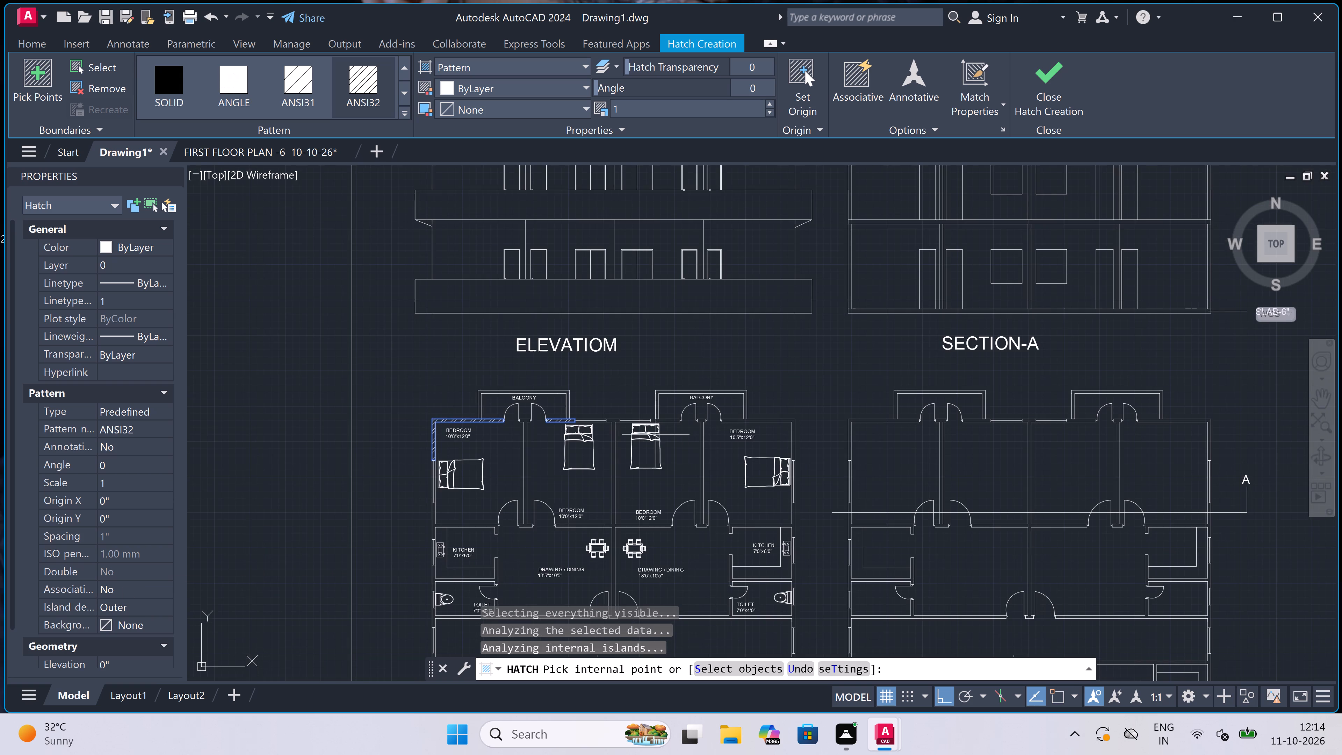
scroll(615, 436, "up", 3)
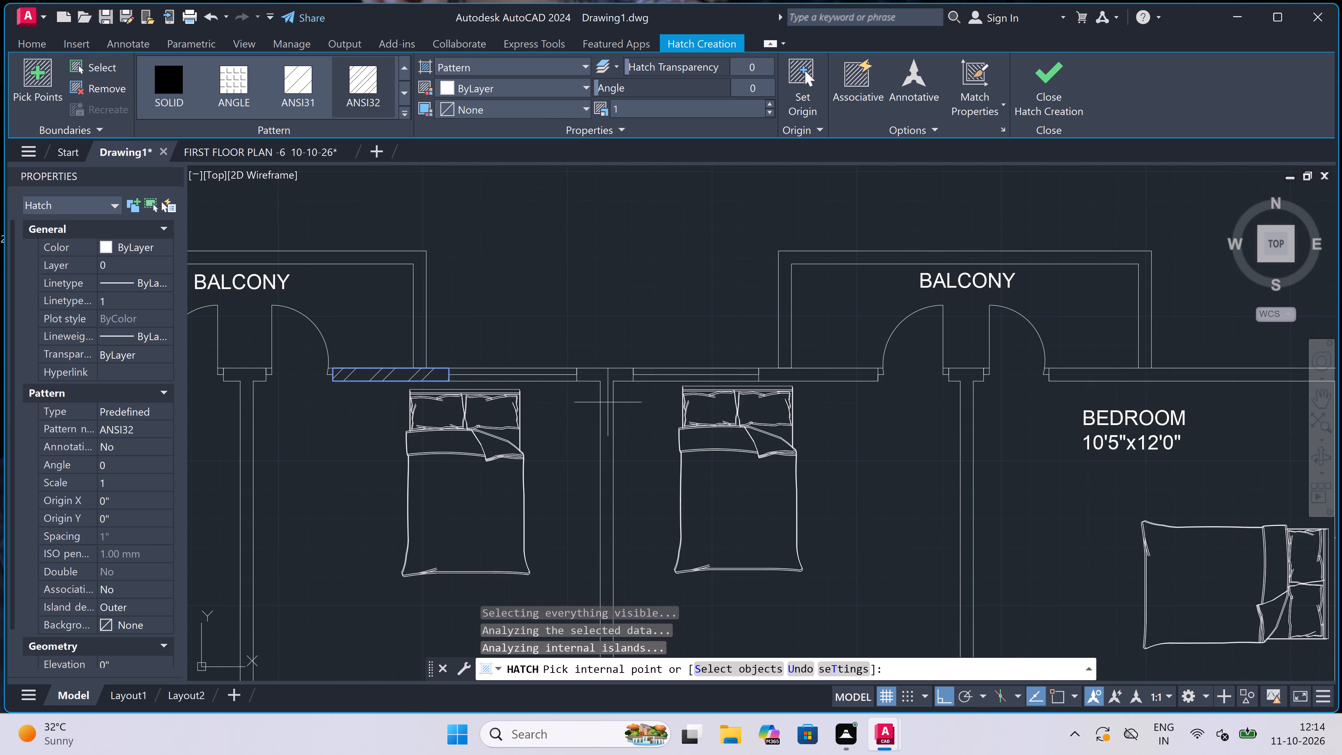
left_click(608, 402)
scroll(441, 365, "down", 4)
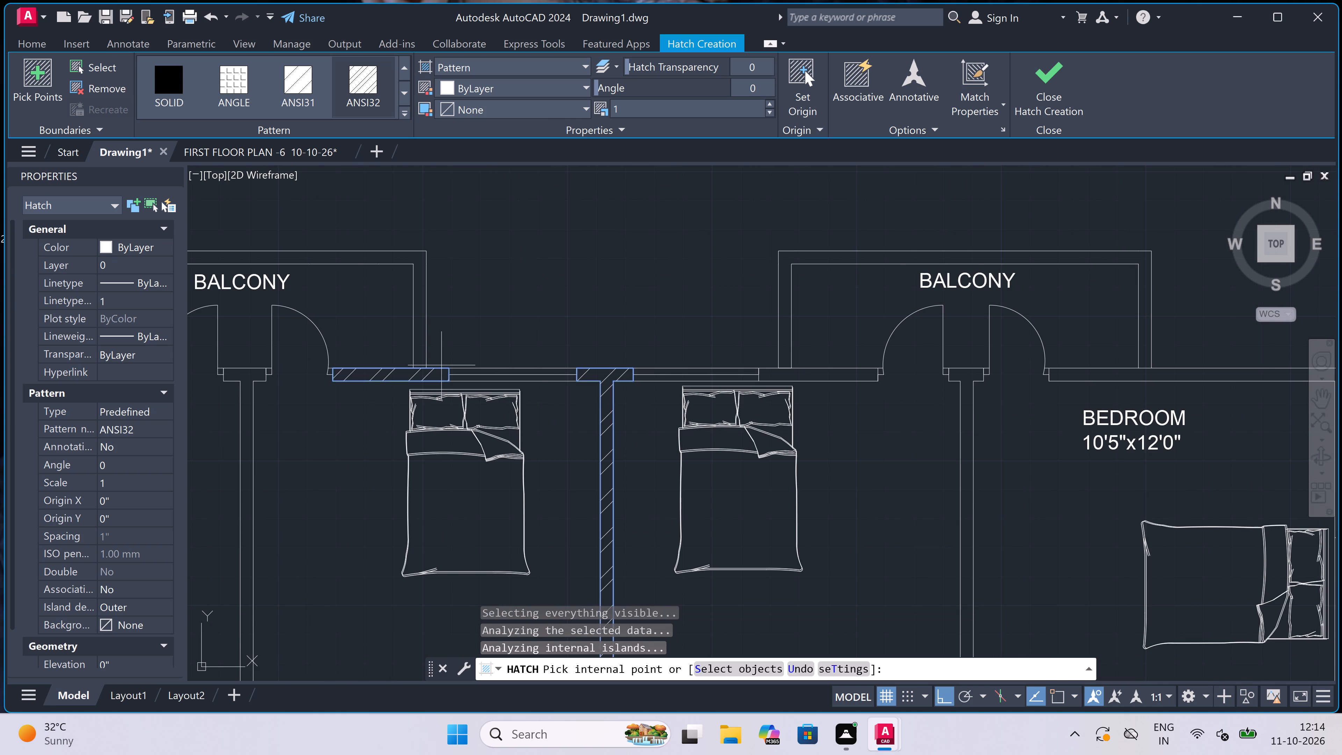
scroll(442, 365, "down", 2)
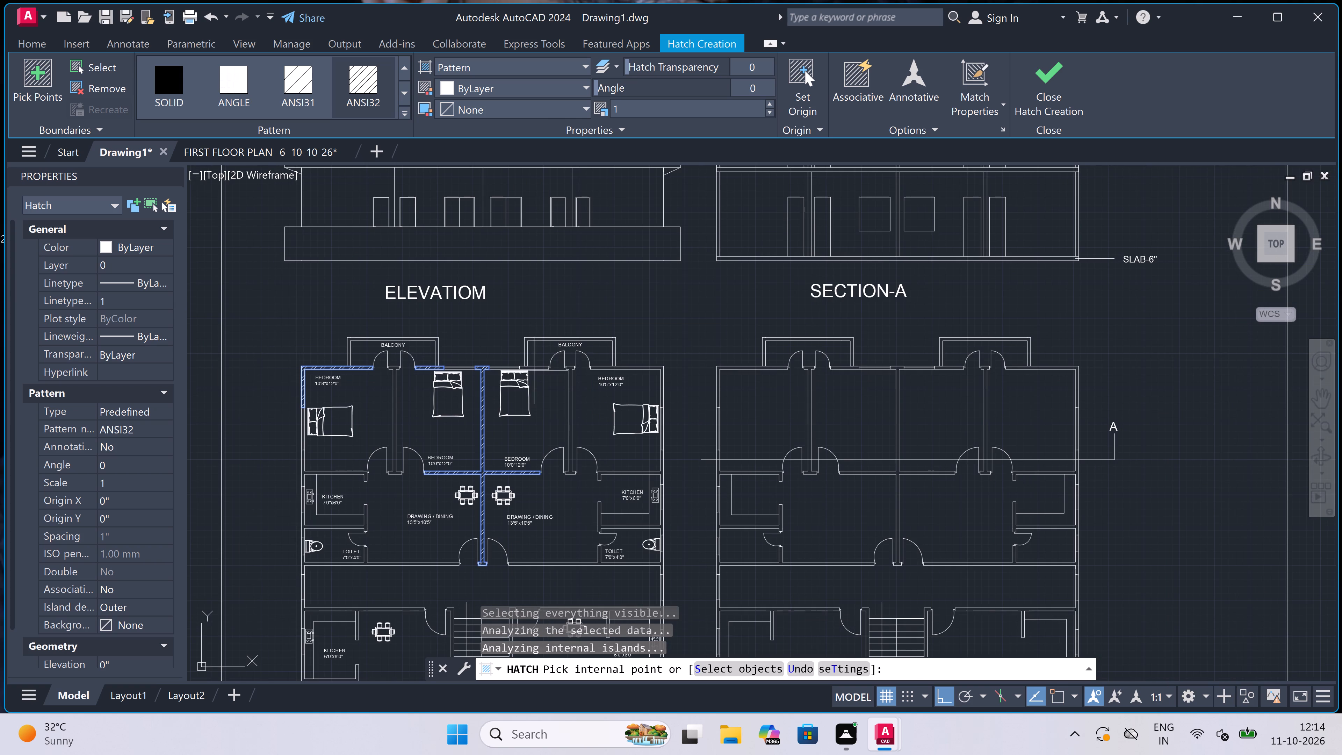
scroll(531, 363, "up", 3)
left_click(533, 380)
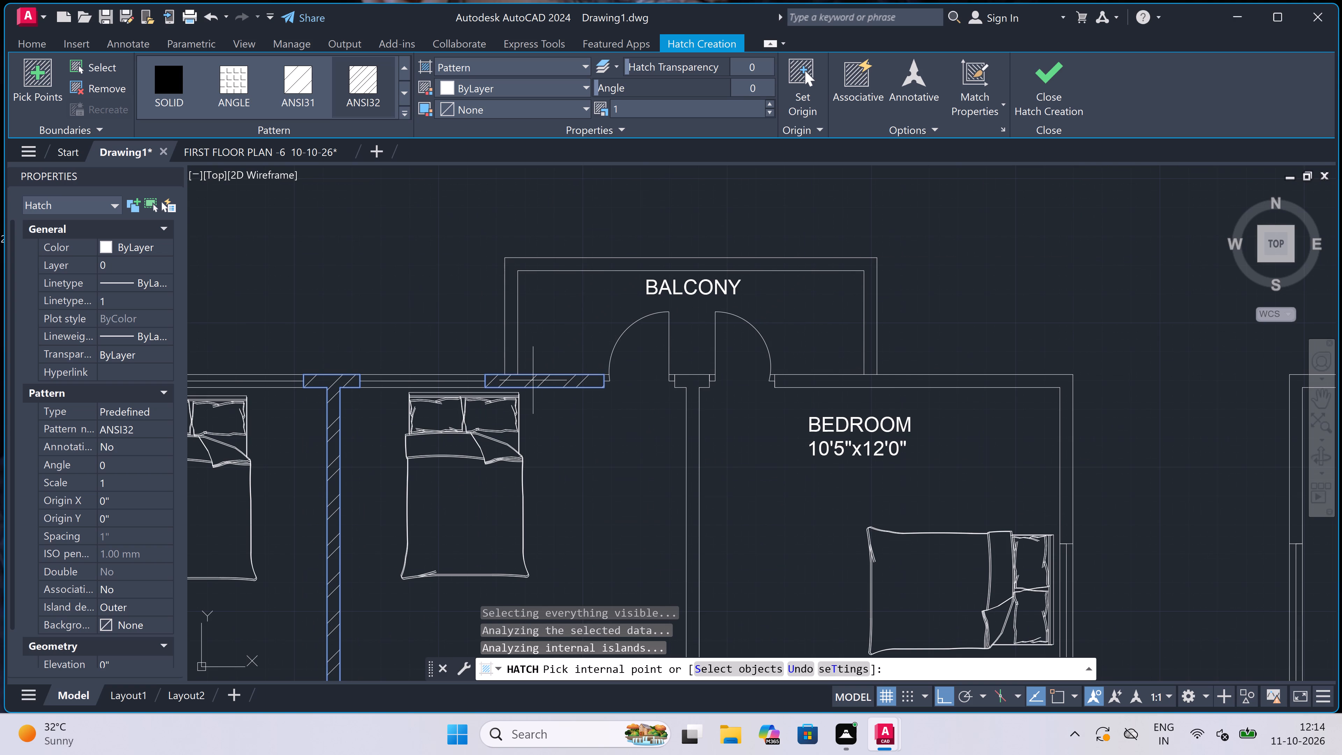
Hatch the walls enclosing the 10'5"x12'0" bedroom, including its bedroom partition, outer corner and kitchen-side wall.
scroll(255, 447, "down", 4)
scroll(296, 442, "down", 2)
scroll(350, 487, "up", 3)
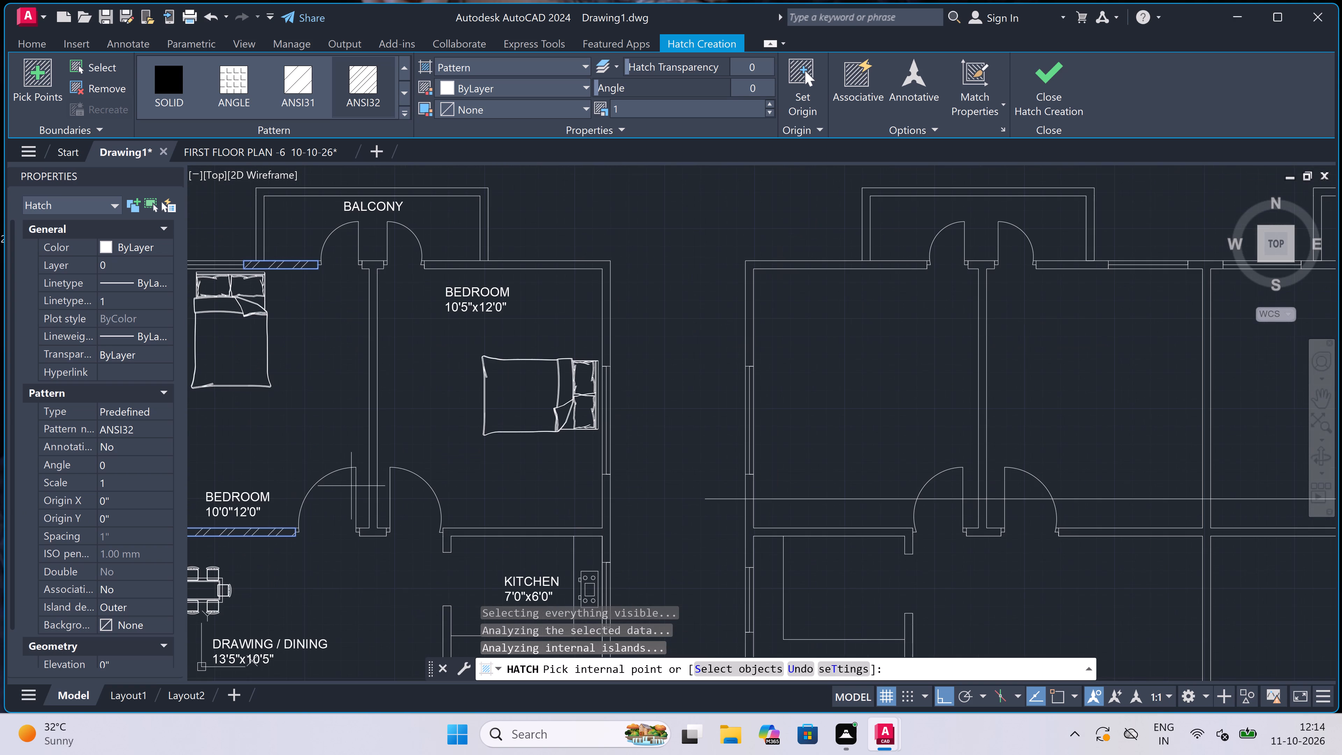
left_click(373, 461)
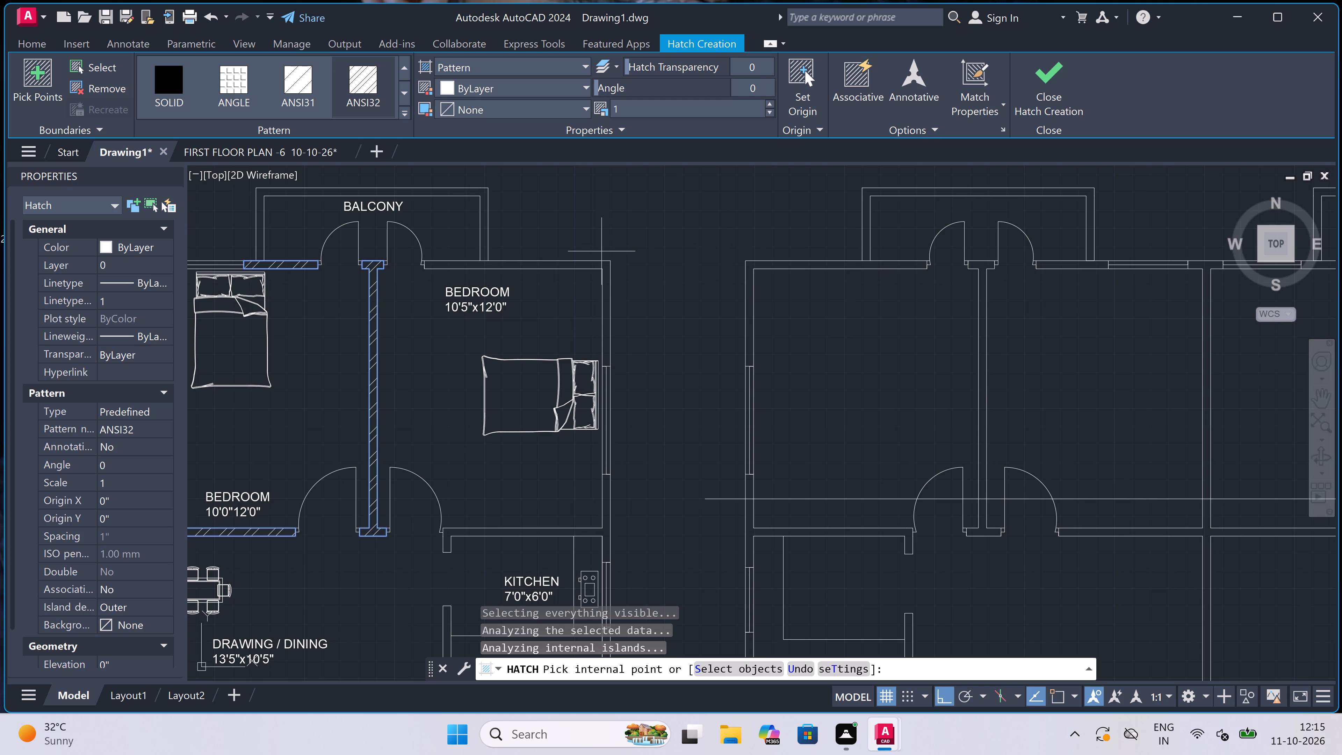
left_click(524, 266)
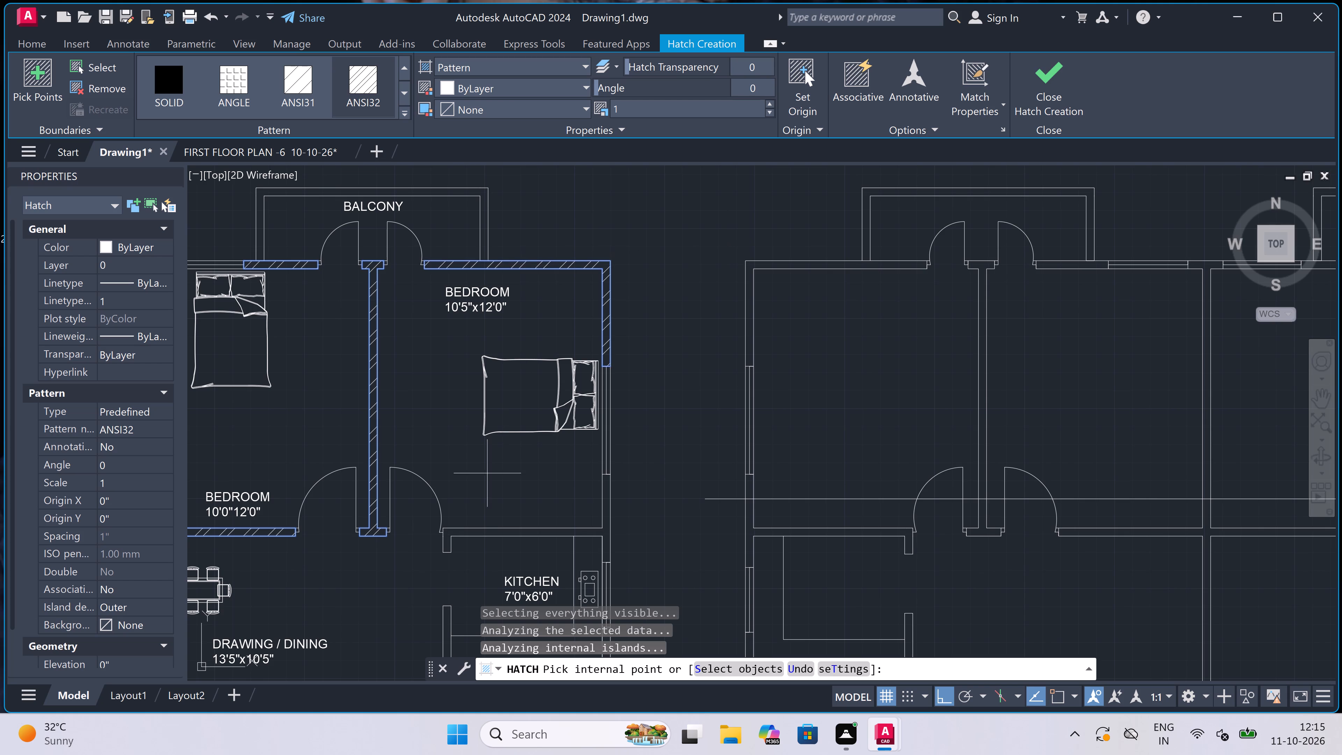
left_click(469, 532)
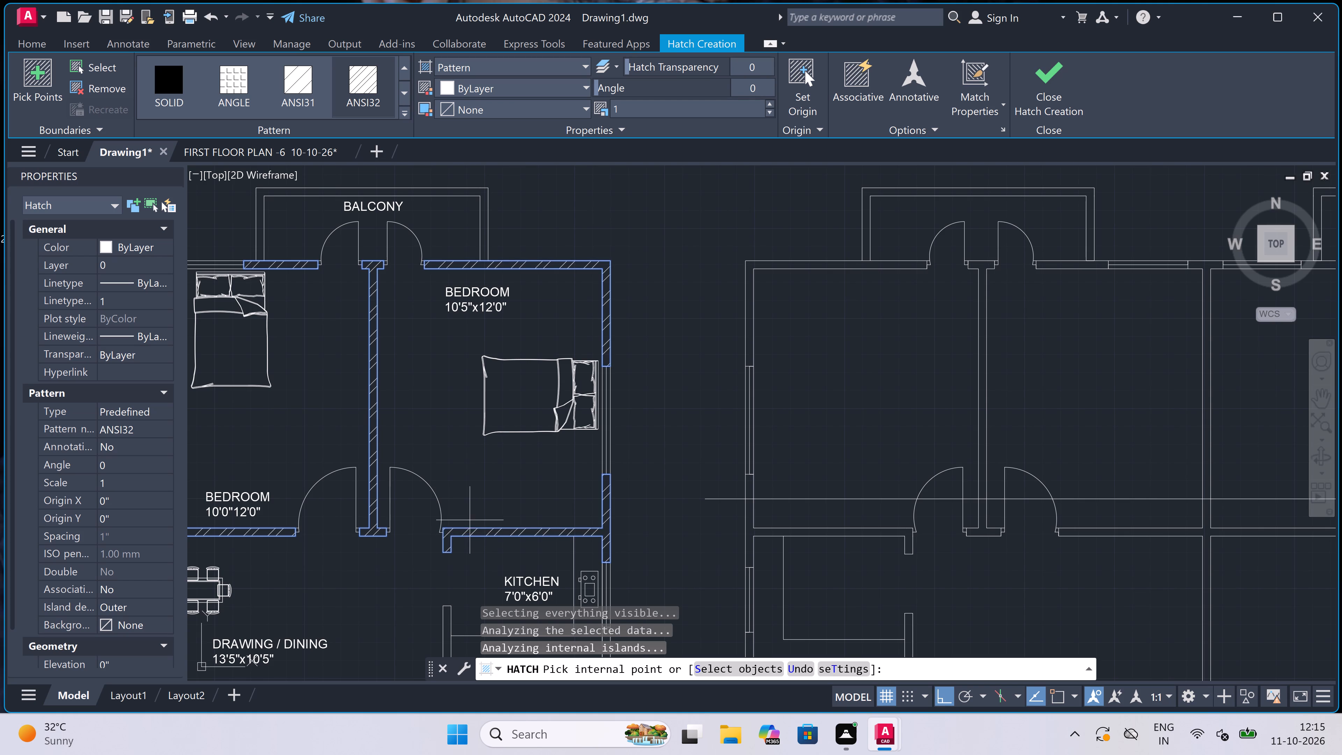
Hatch the wall between the 7'0"x6'0" kitchen and the toilet in the upper right-hand flat.
scroll(489, 404, "down", 5)
scroll(473, 526, "up", 1)
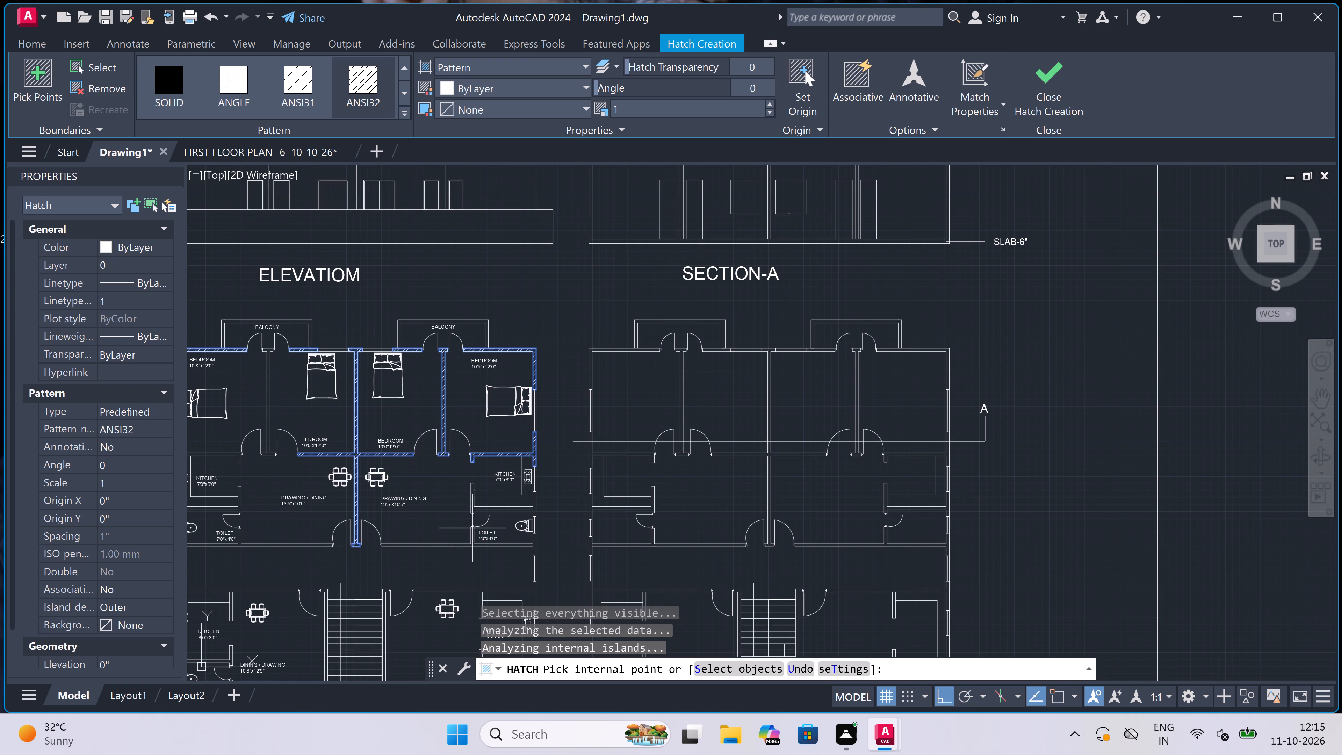
scroll(472, 527, "up", 2)
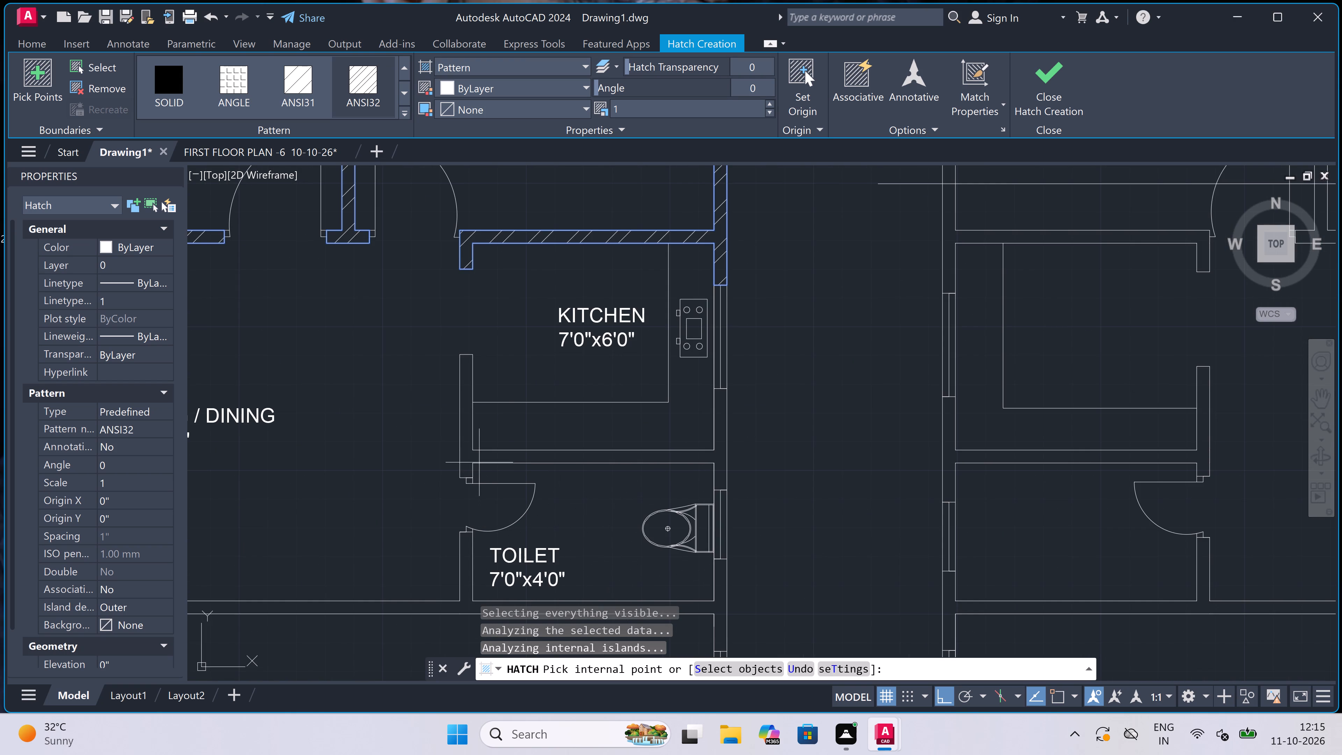
left_click(479, 457)
Hatch the corridor-side wall below the toilet and drawing/dining room of the upper right-hand flat.
scroll(483, 385, "down", 2)
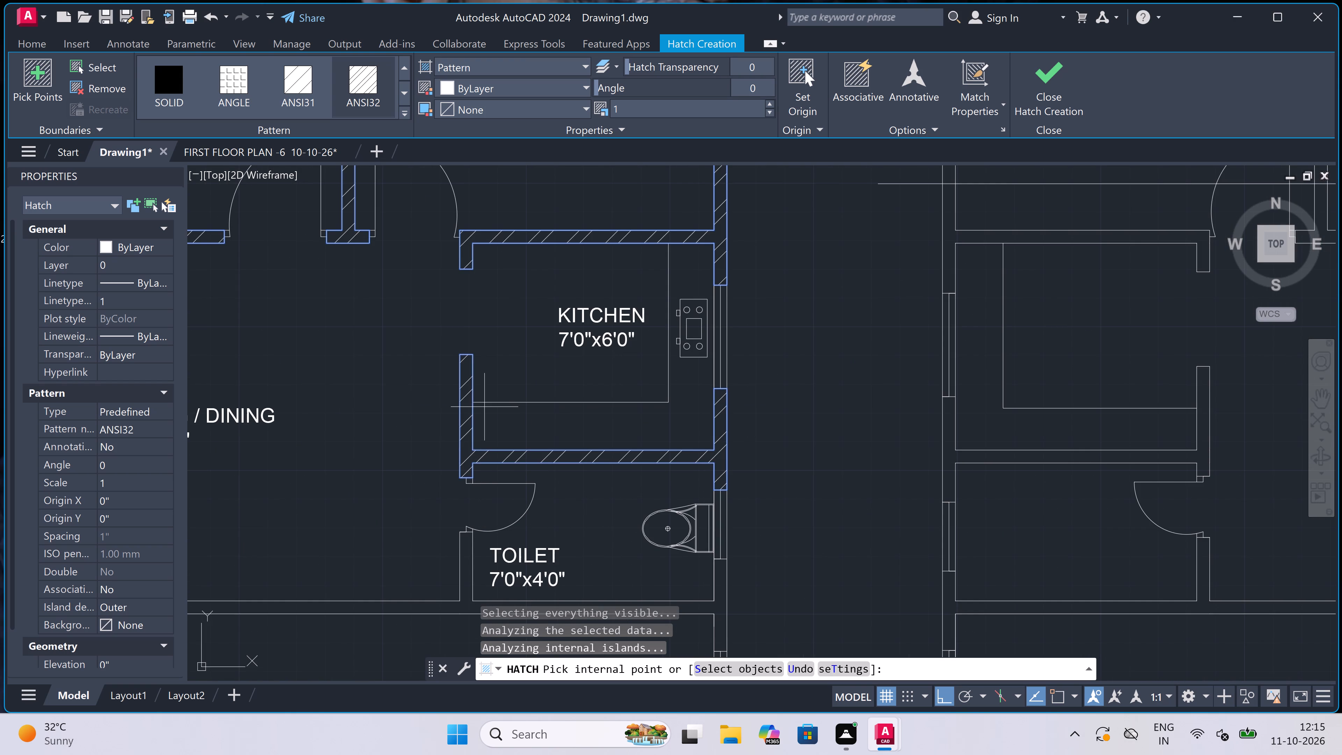
scroll(483, 385, "down", 5)
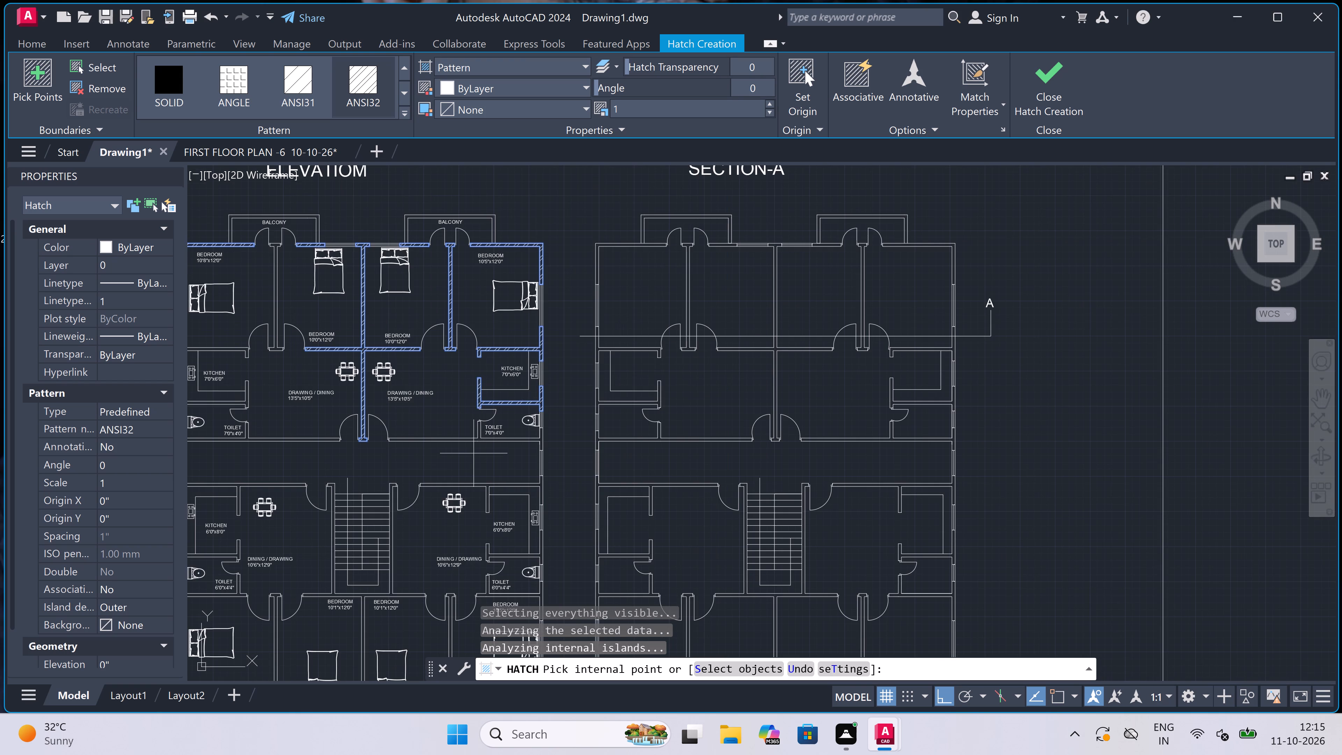
scroll(463, 438, "up", 2)
left_click(463, 437)
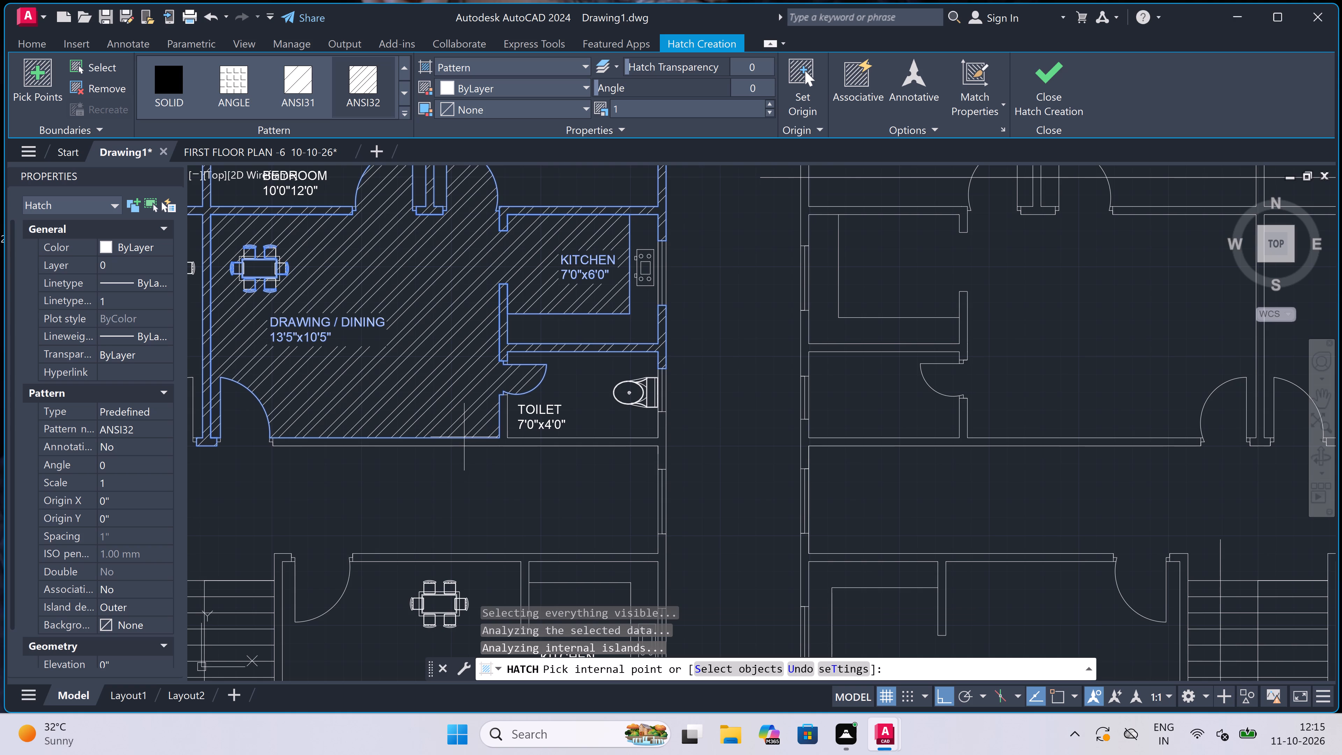
key("ctrl+z")
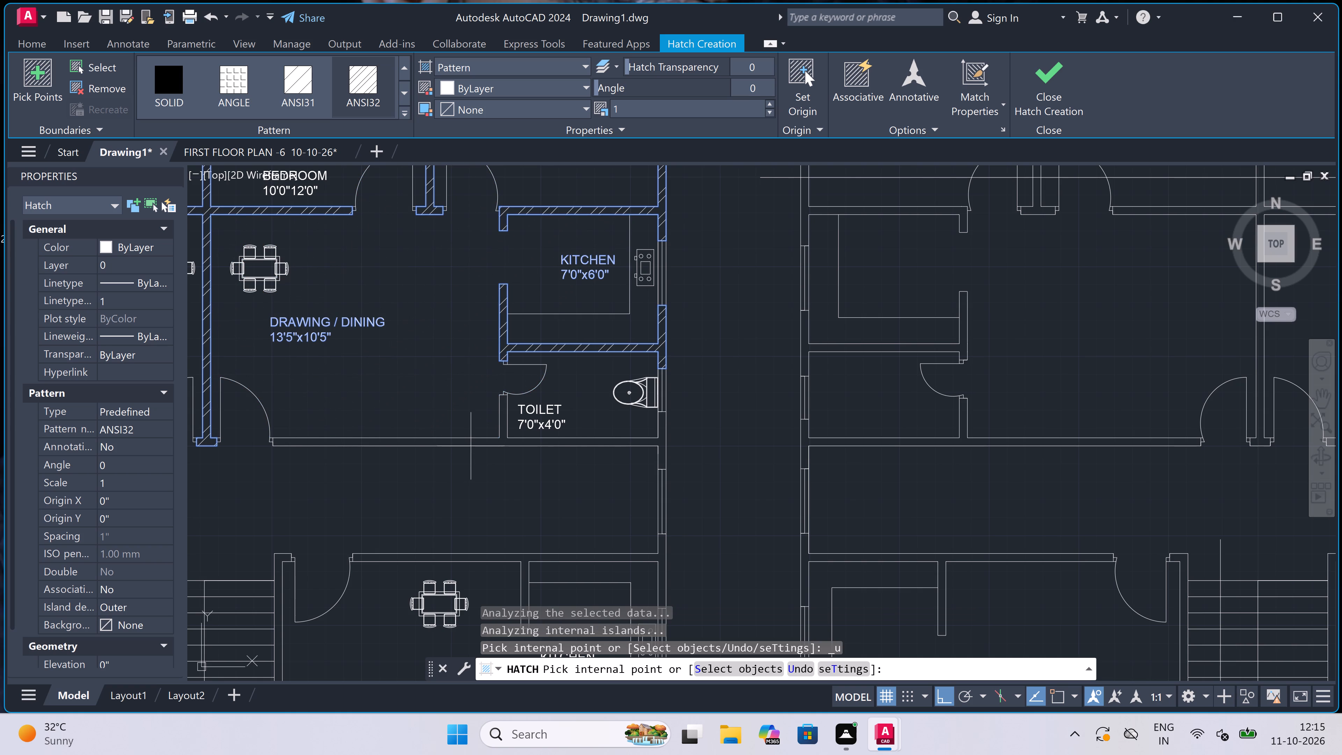
left_click(471, 443)
scroll(556, 440, "down", 1)
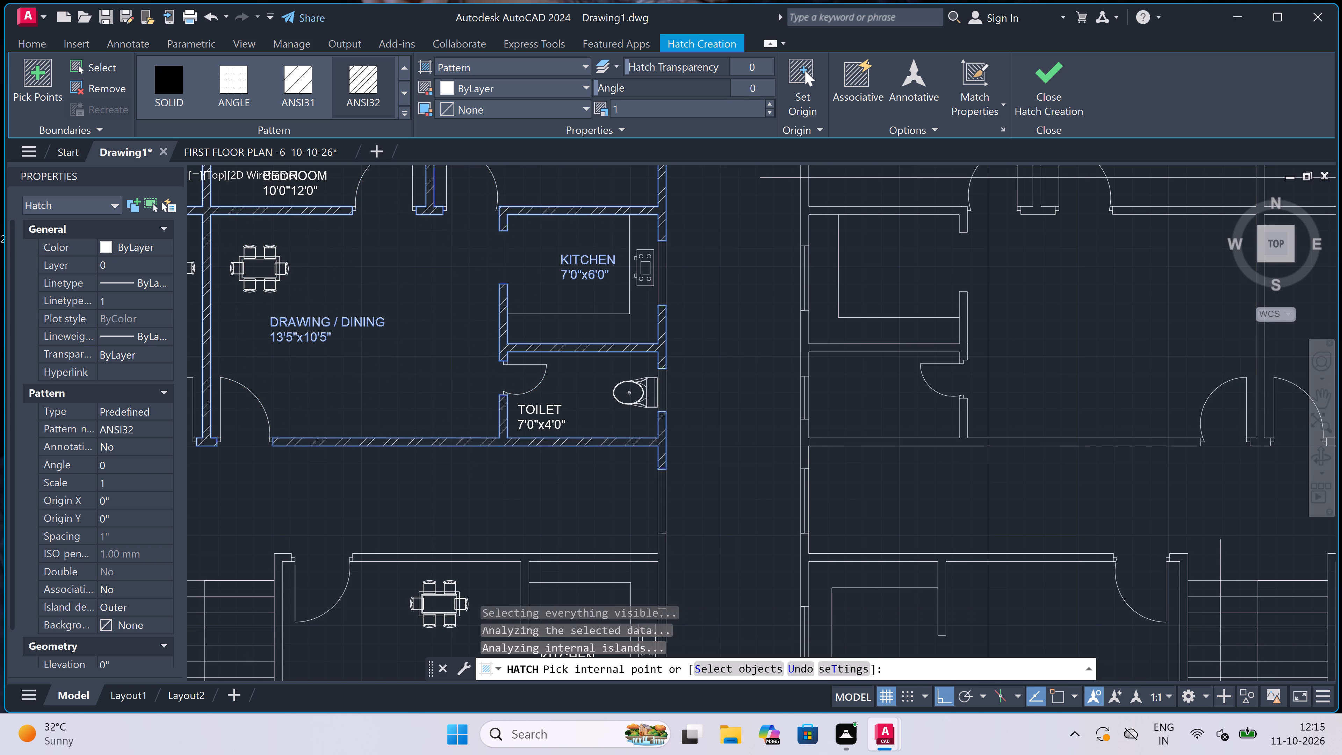
Hatch the corridor-side wall and the kitchen-toilet wall of the upper left-hand flat.
scroll(556, 440, "down", 3)
scroll(469, 440, "up", 3)
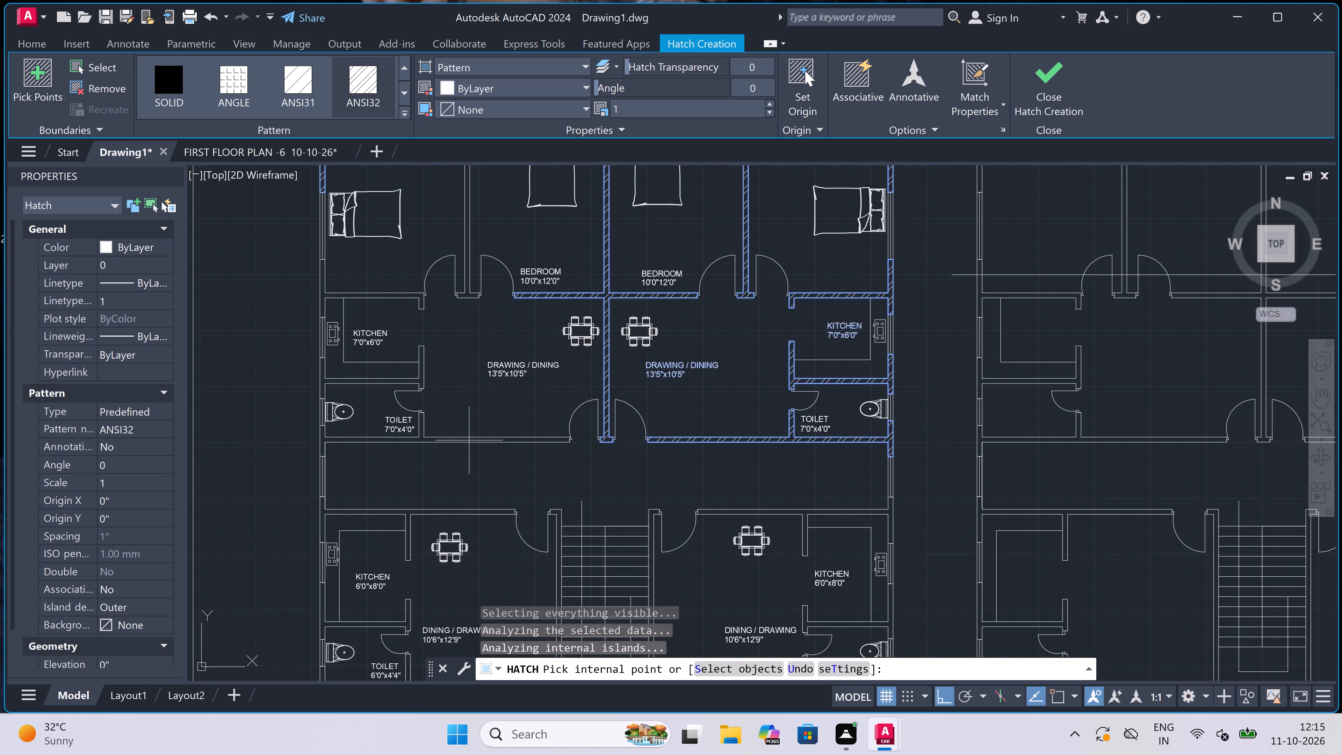
scroll(469, 440, "up", 1)
left_click(469, 440)
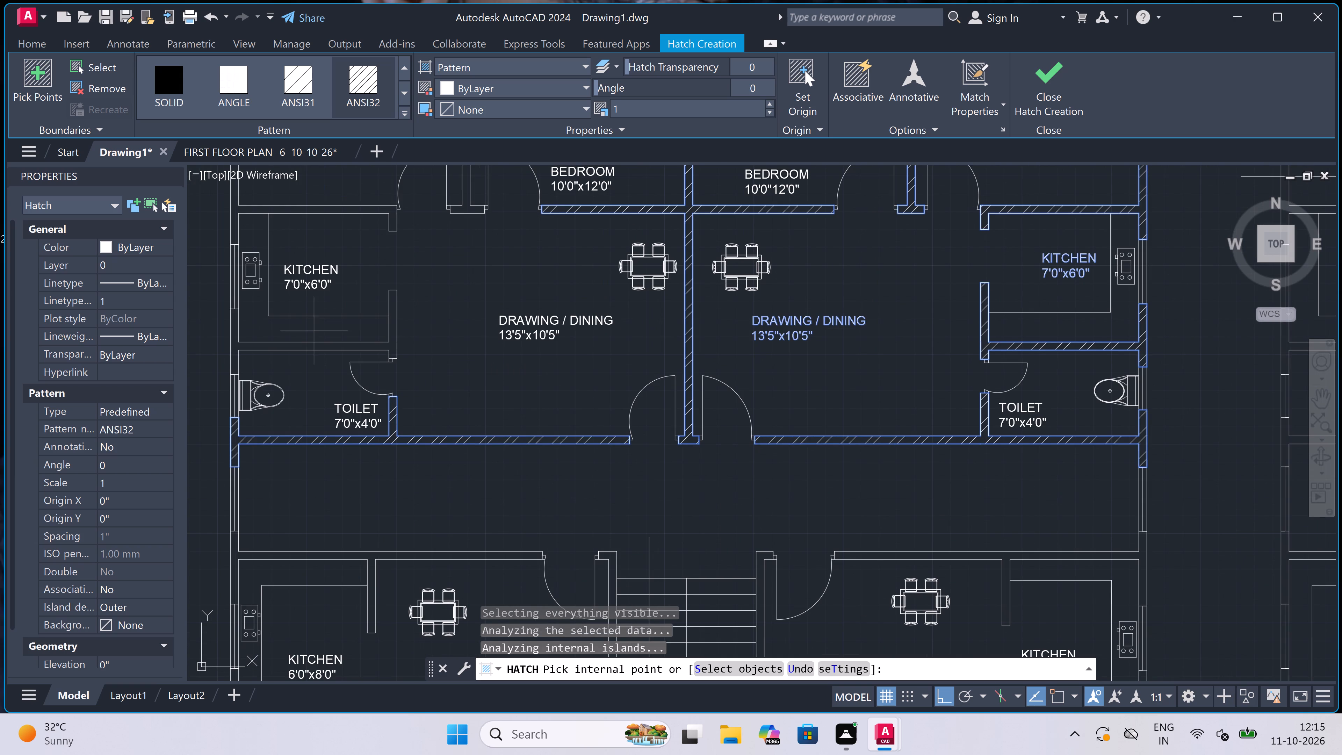
left_click(317, 346)
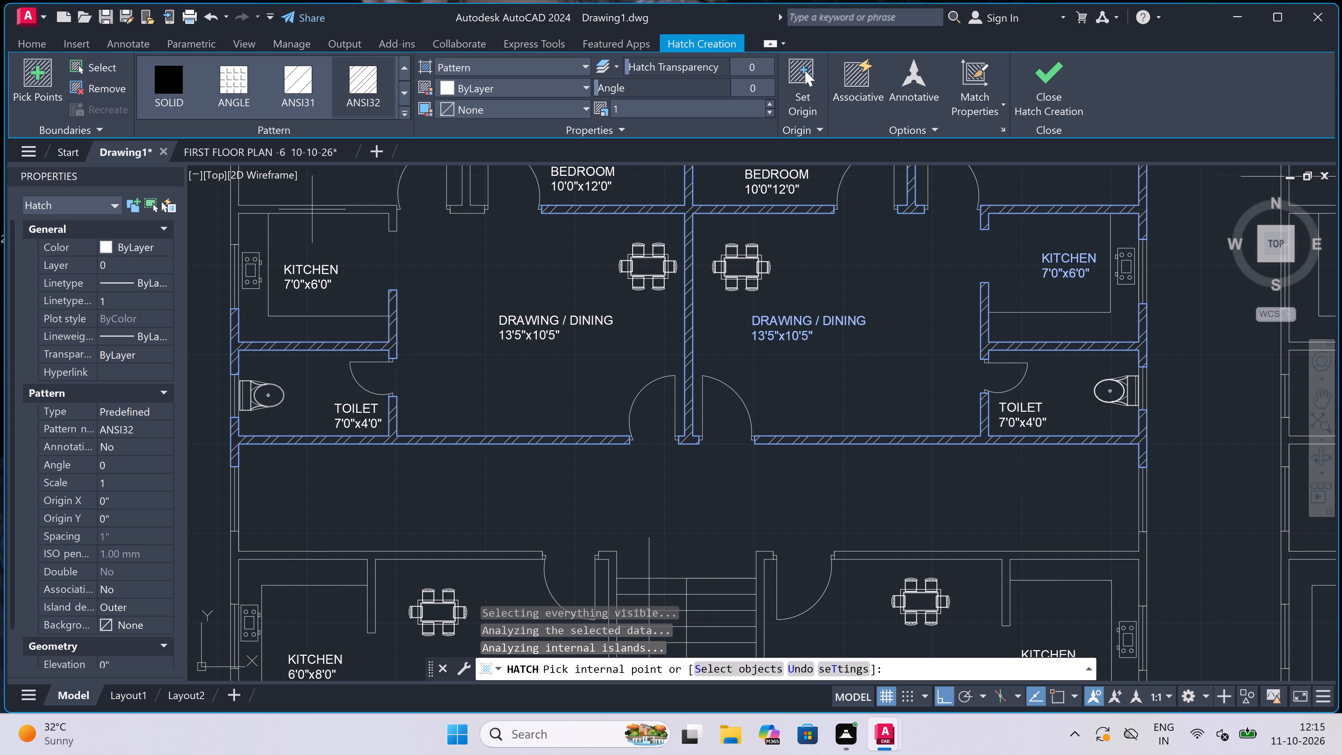
Hatch the wall between the 10'8"x12'0" bedroom and the kitchen in the upper left-hand flat, including its outer wall segment.
scroll(327, 377, "down", 4)
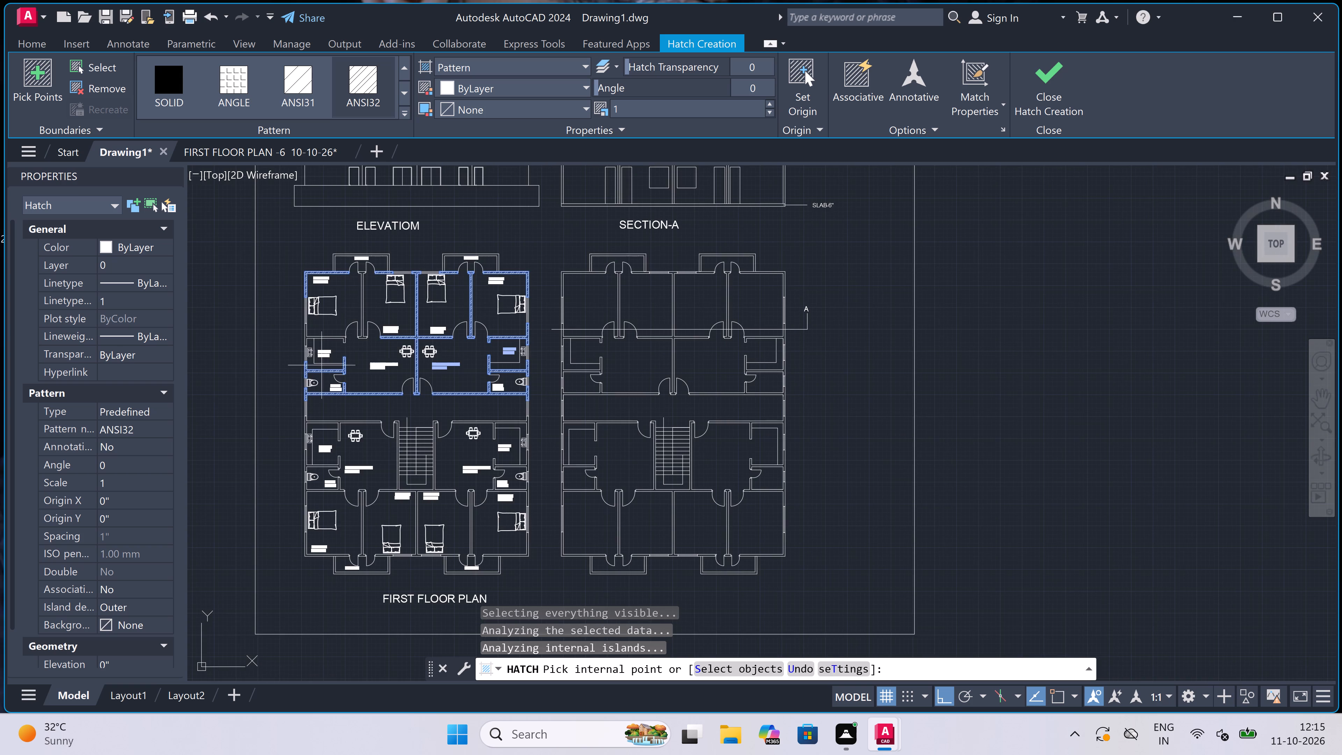
scroll(313, 348, "up", 4)
scroll(302, 326, "down", 3)
scroll(296, 318, "up", 4)
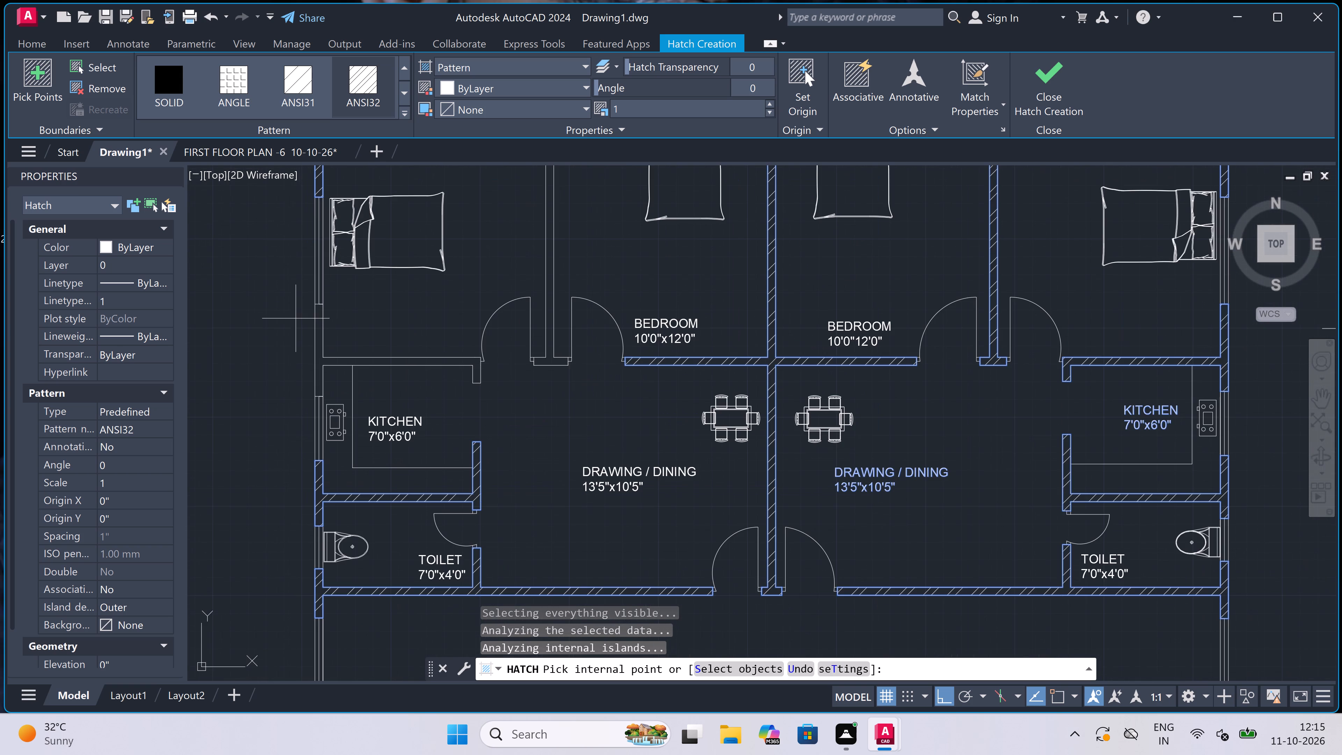
scroll(321, 348, "up", 1)
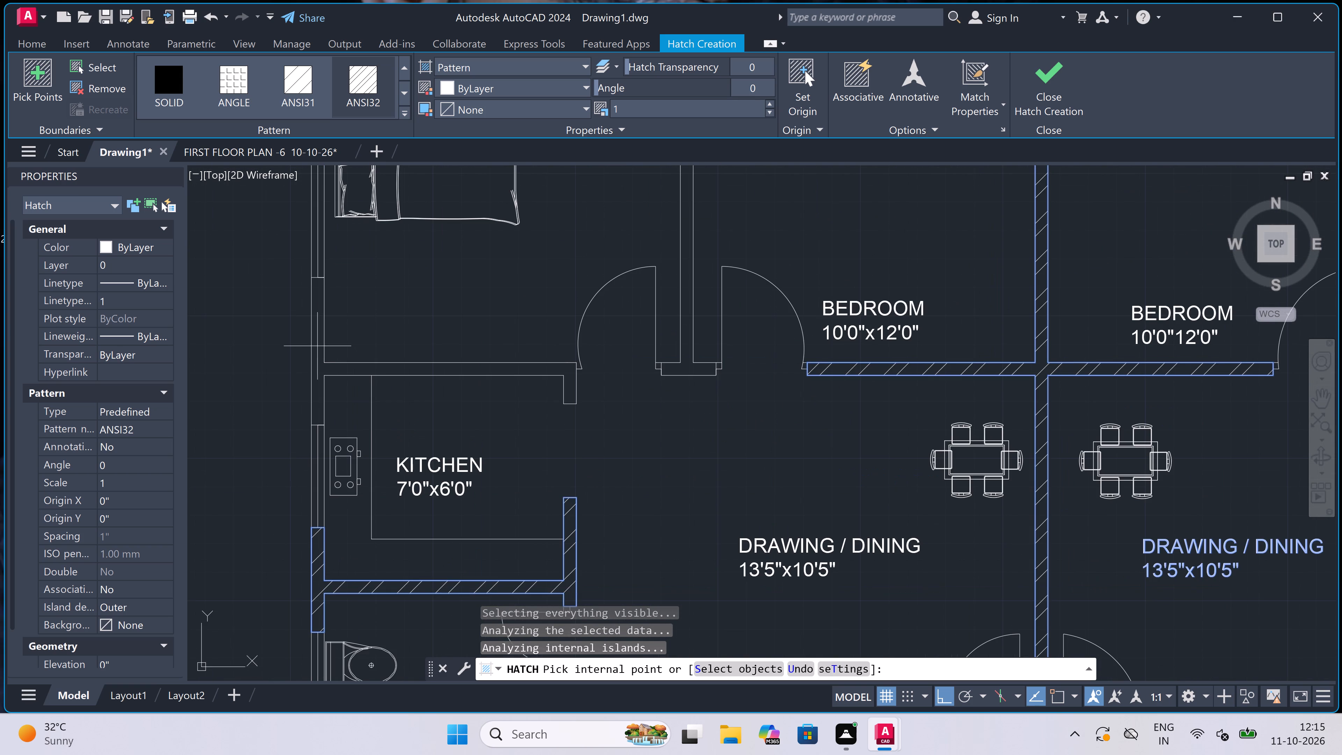
scroll(317, 345, "down", 1)
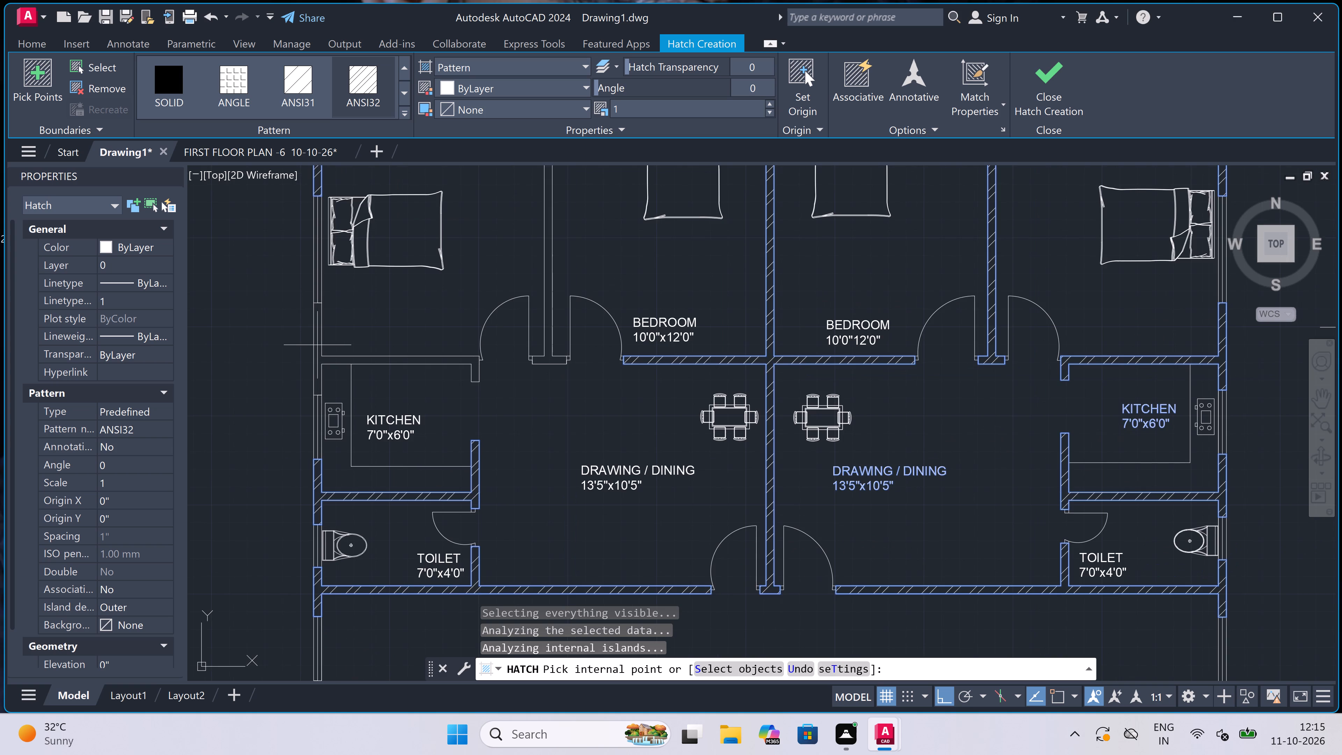
left_click(317, 345)
Hatch the corridor-side wall and the kitchen-toilet wall of the lower left flat, including their adjoining outer wall segments.
scroll(340, 343, "down", 5)
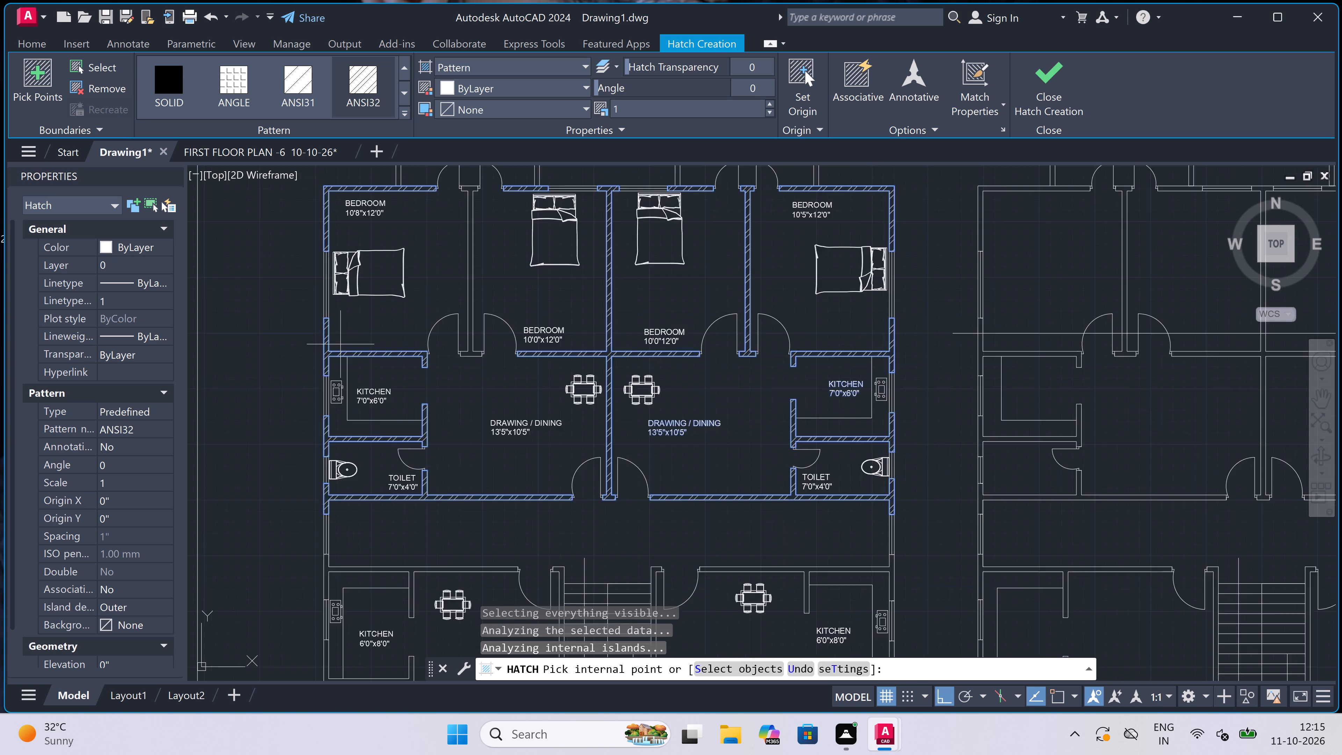
scroll(339, 384, "up", 4)
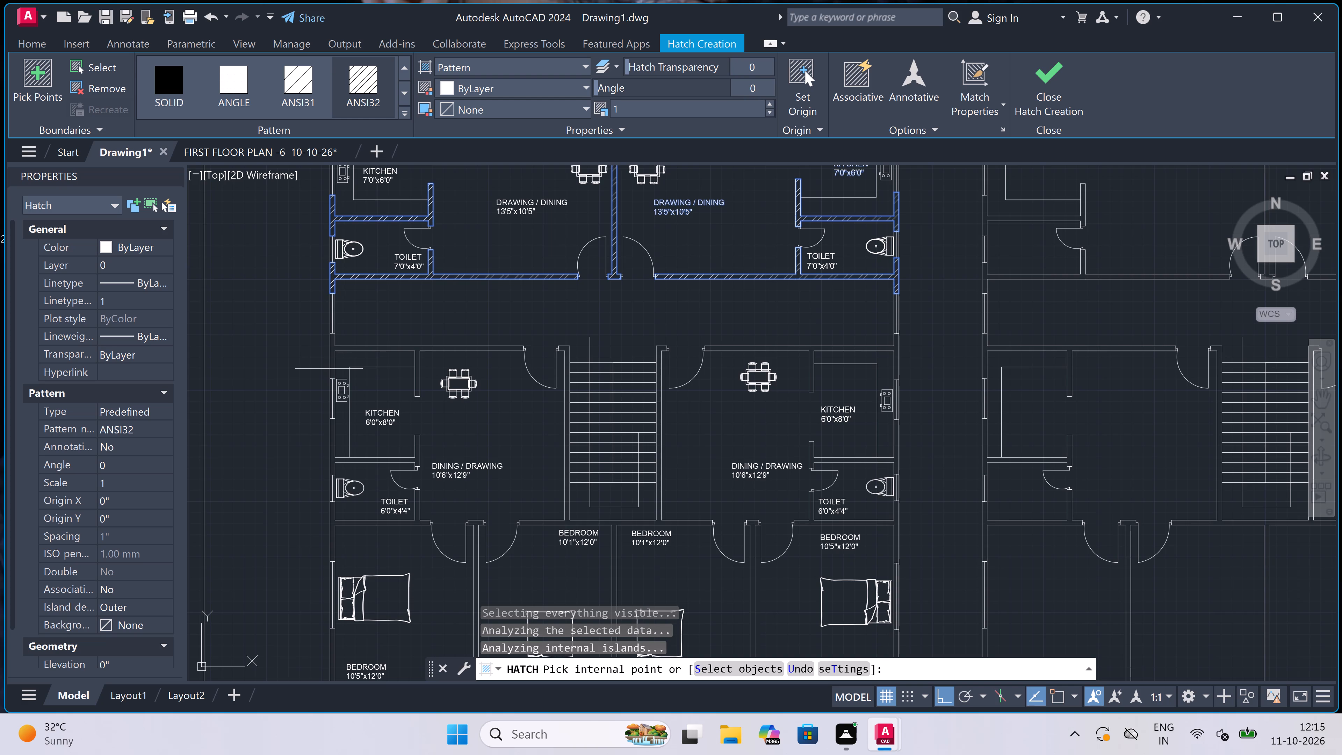
scroll(329, 369, "up", 2)
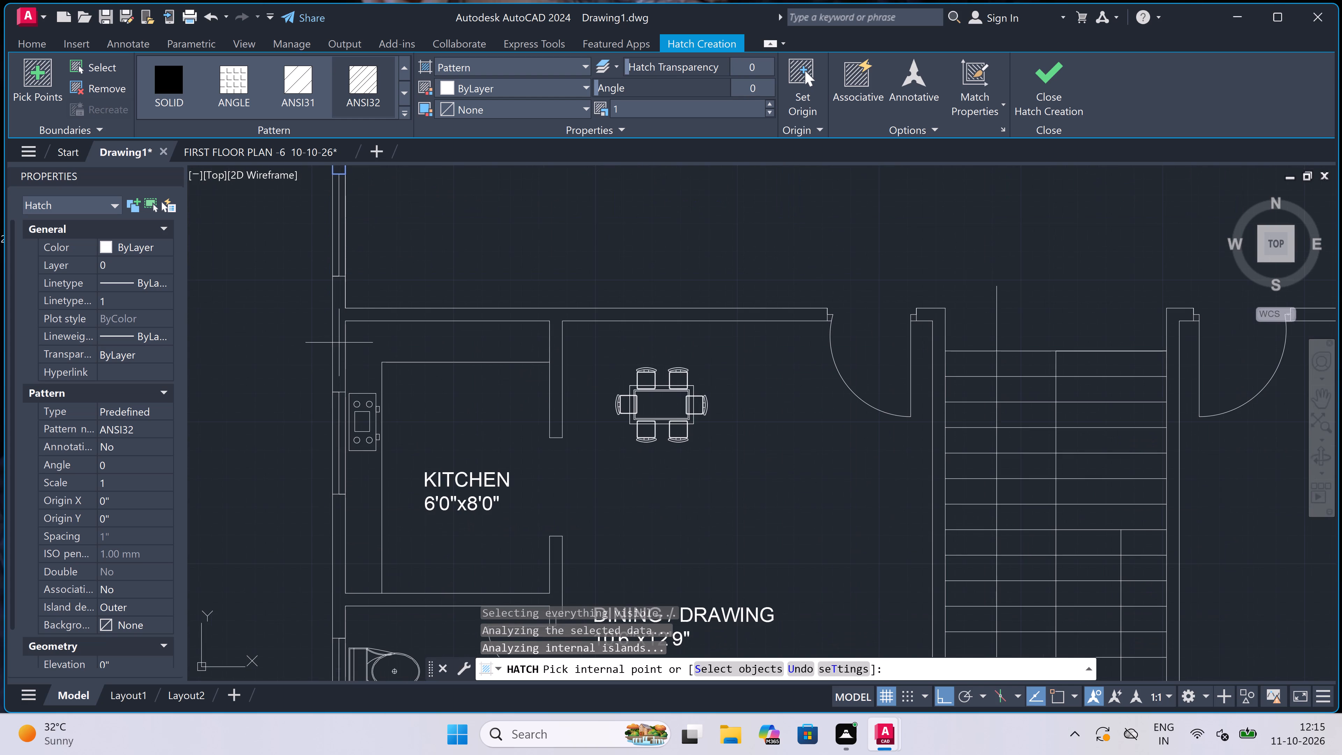
left_click(341, 342)
scroll(341, 342, "down", 2)
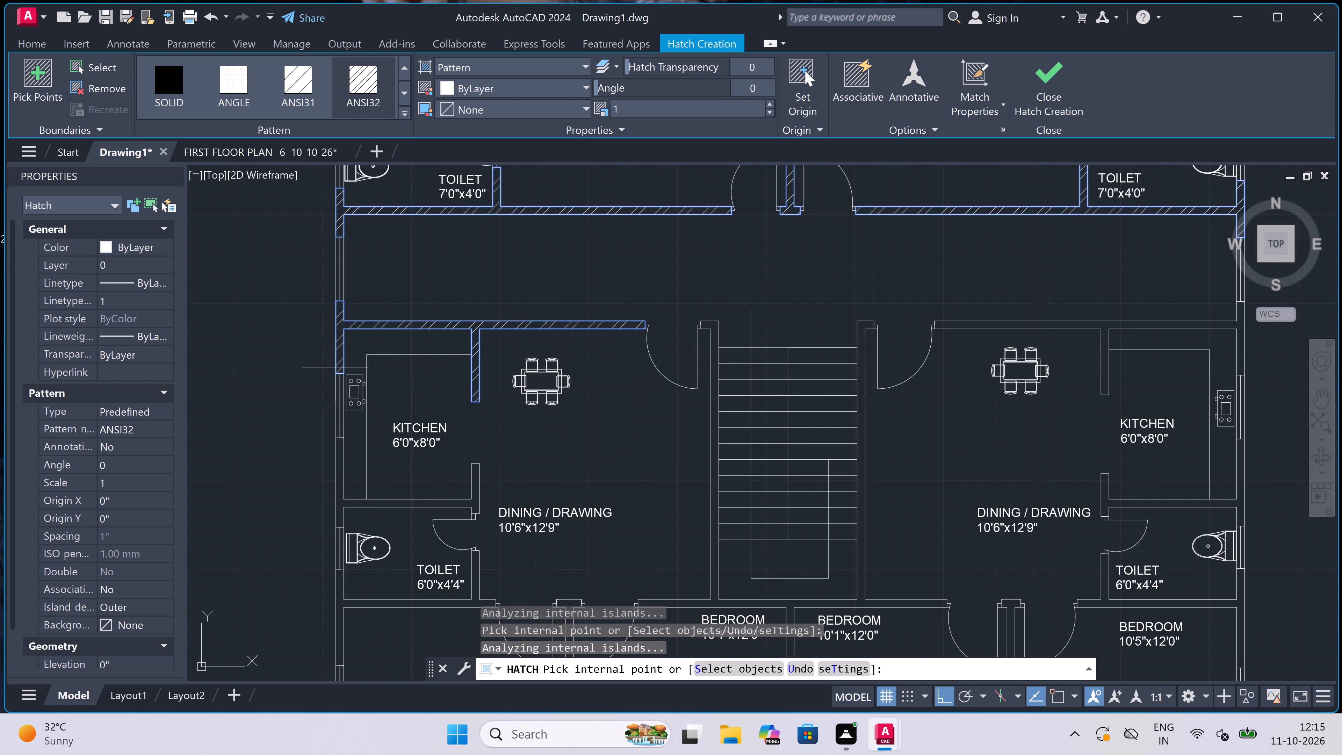
scroll(337, 487, "up", 1)
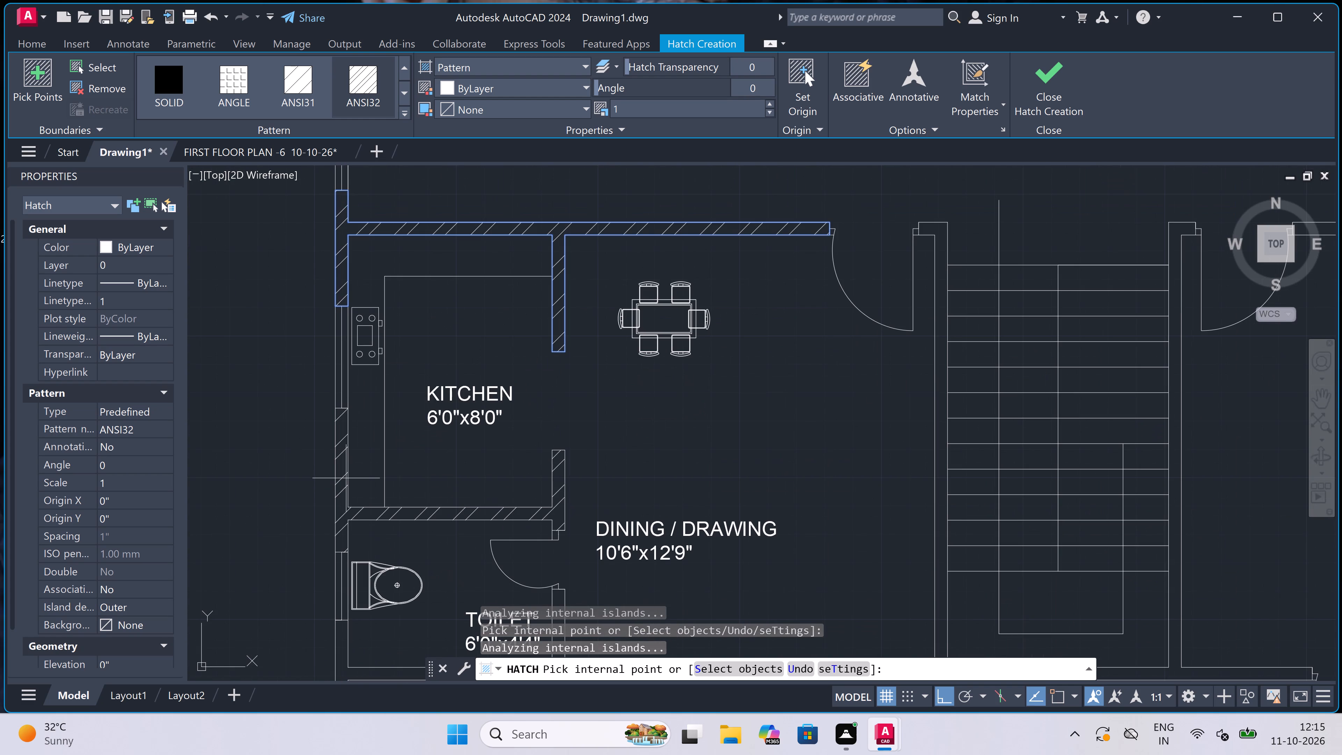
left_click(343, 476)
scroll(377, 372, "down", 5)
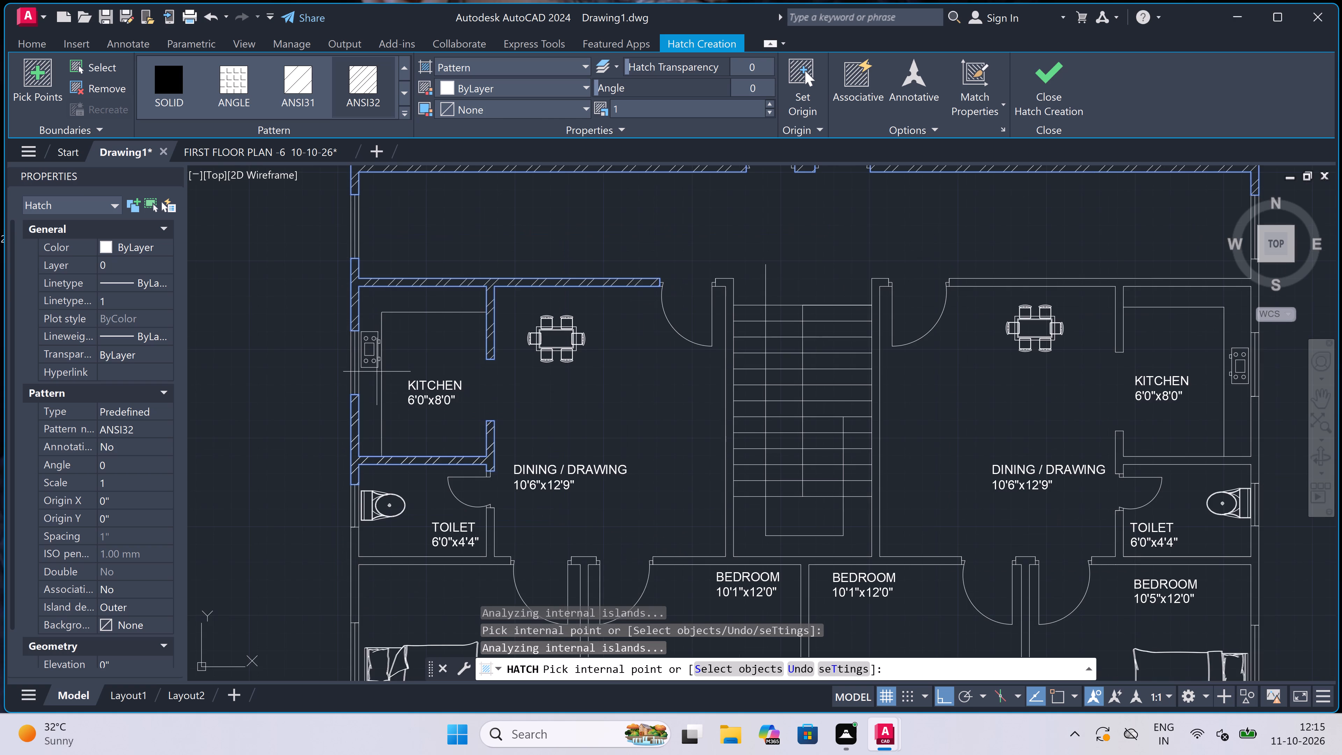
Hatch the toilet-bedroom wall and the outer corner wall of the 10'5"x12'0" bedroom in the lower left flat.
scroll(377, 372, "down", 1)
scroll(363, 497, "up", 2)
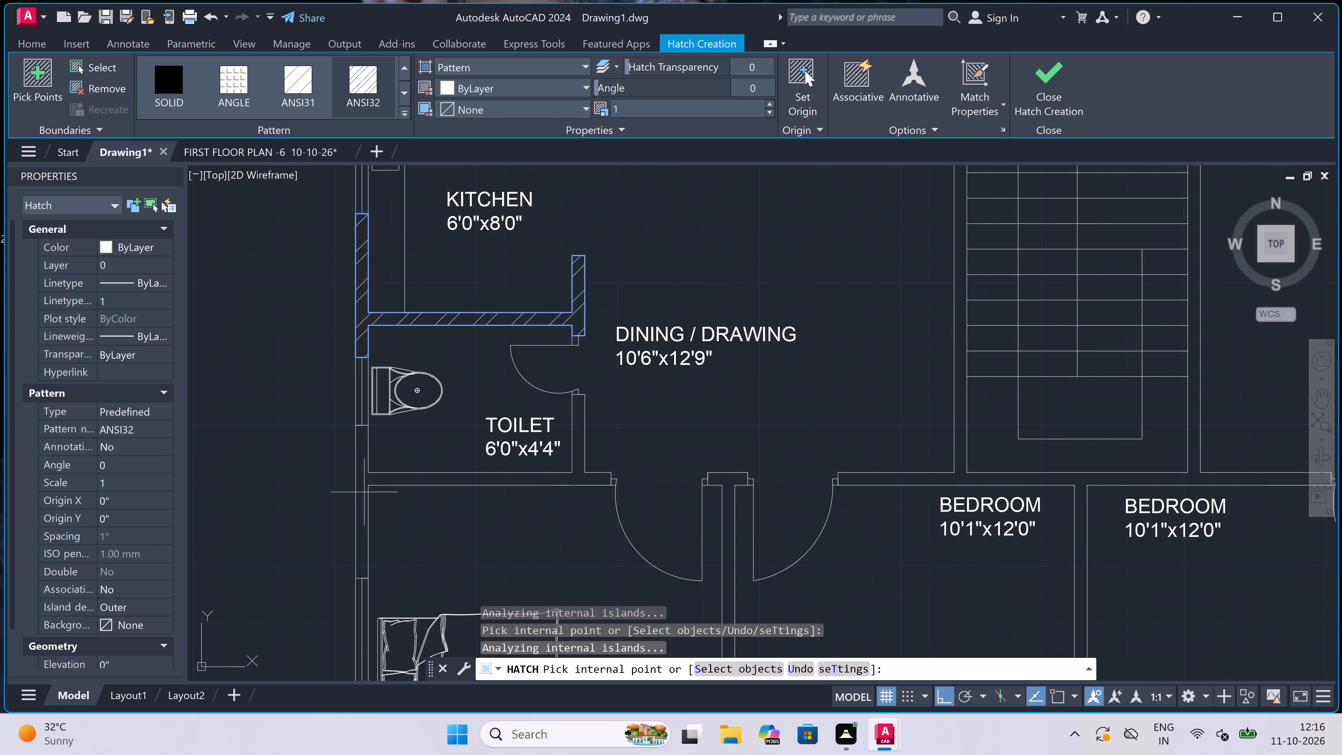
left_click(364, 489)
scroll(396, 382, "down", 5)
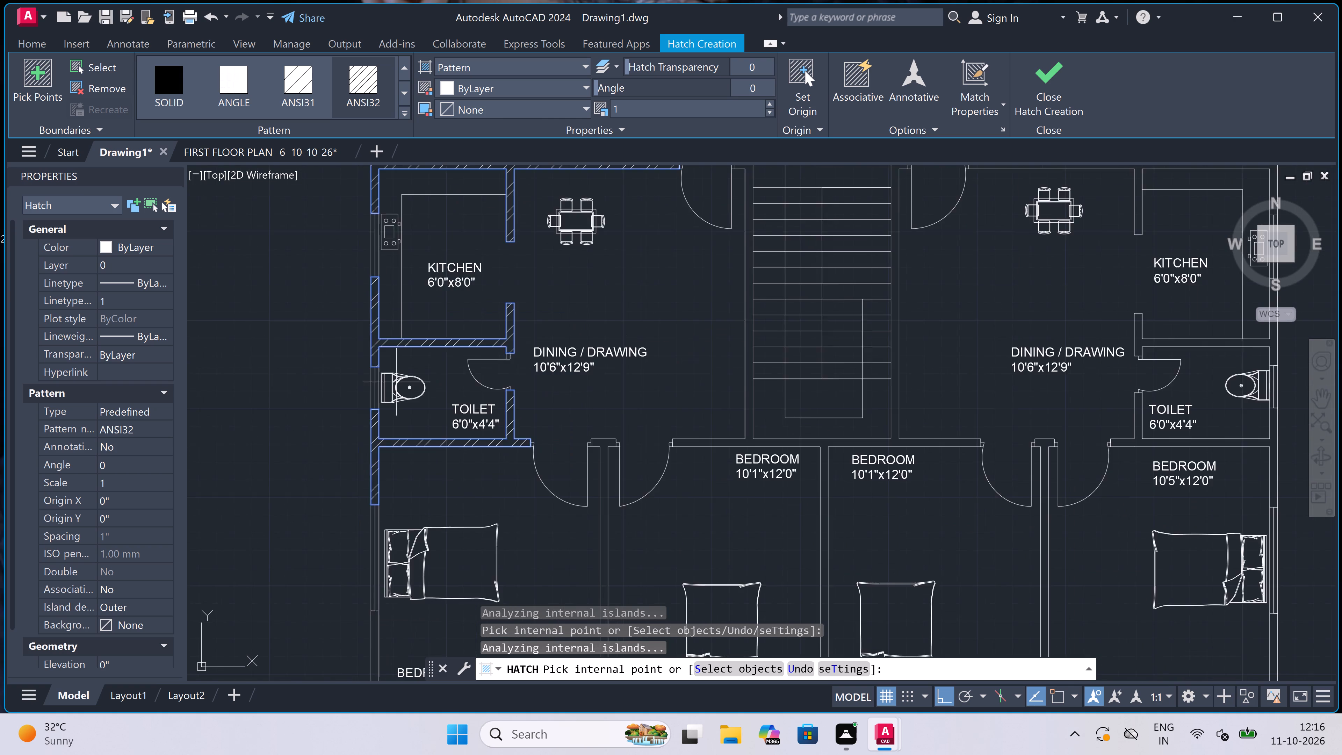
scroll(396, 382, "down", 2)
scroll(389, 503, "up", 3)
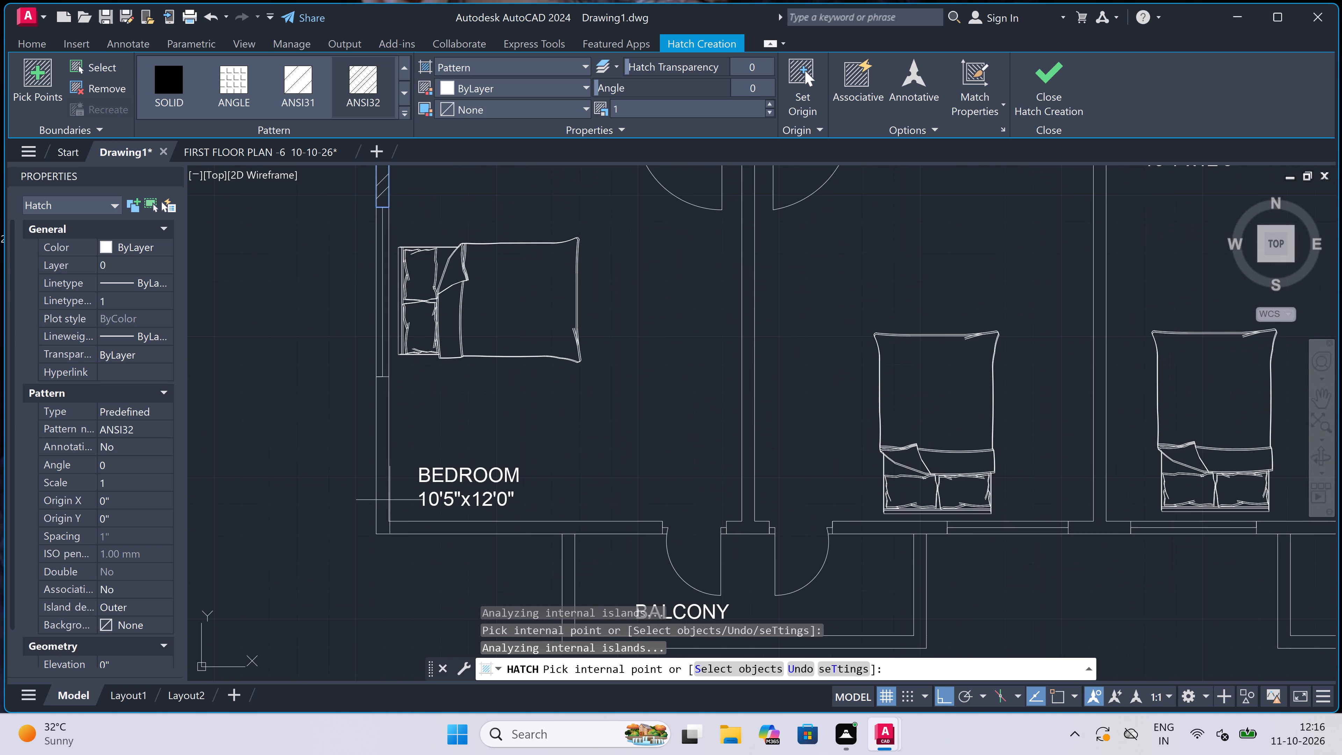
left_click(383, 484)
scroll(385, 425, "down", 2)
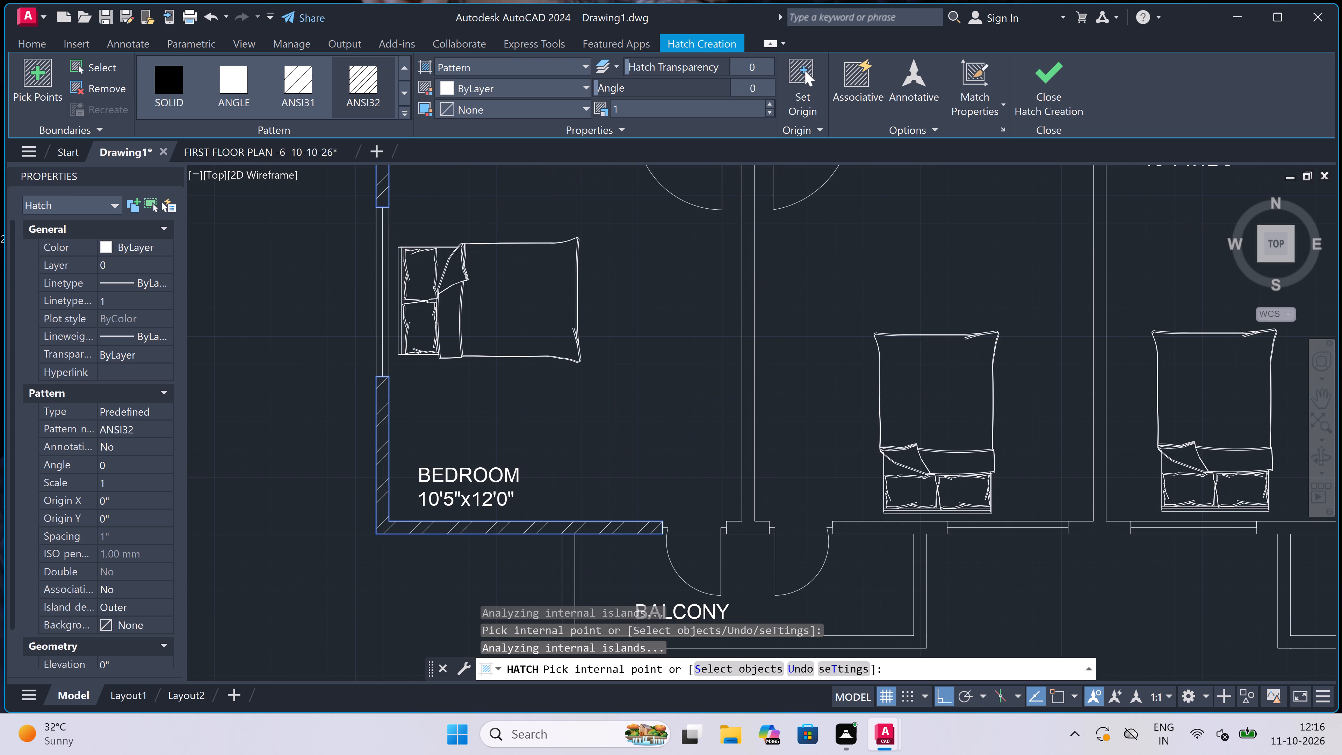
Hatch the three partition walls between the four lower bedrooms, including the connected staircase walls.
scroll(385, 425, "down", 2)
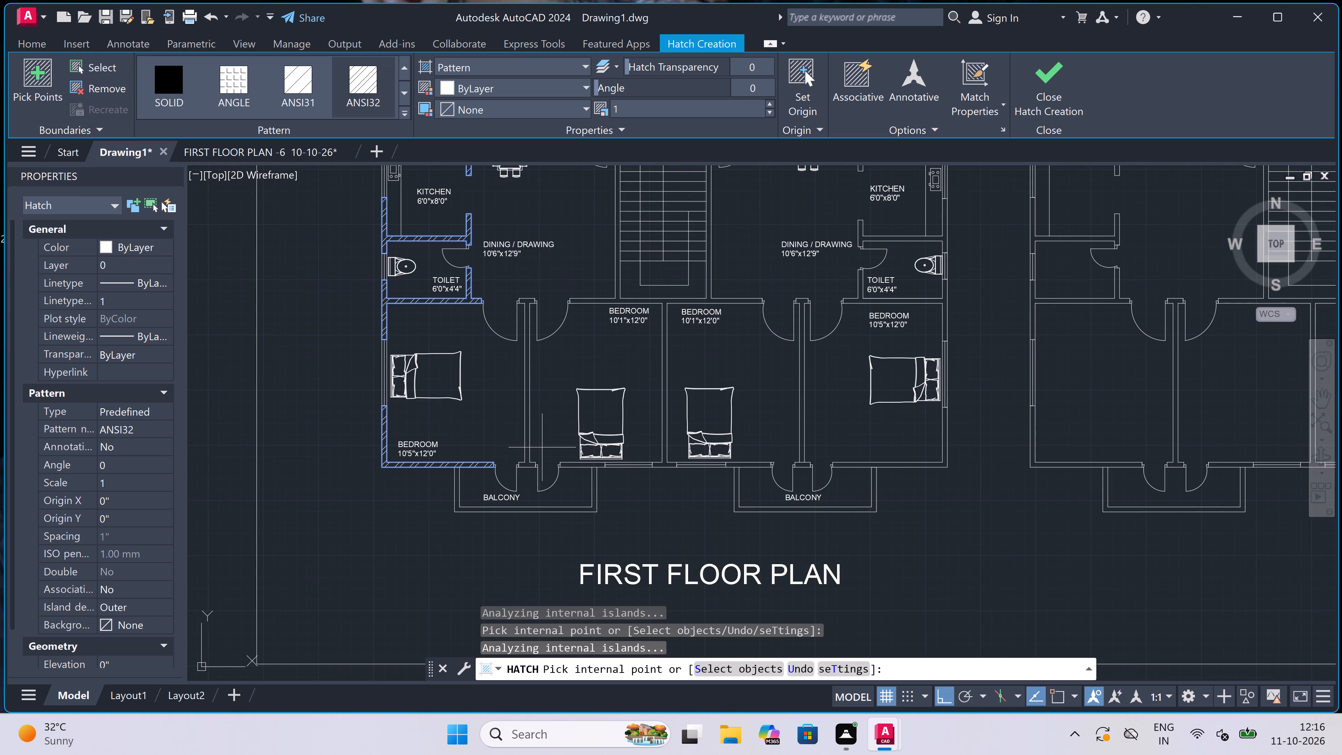
left_click(526, 390)
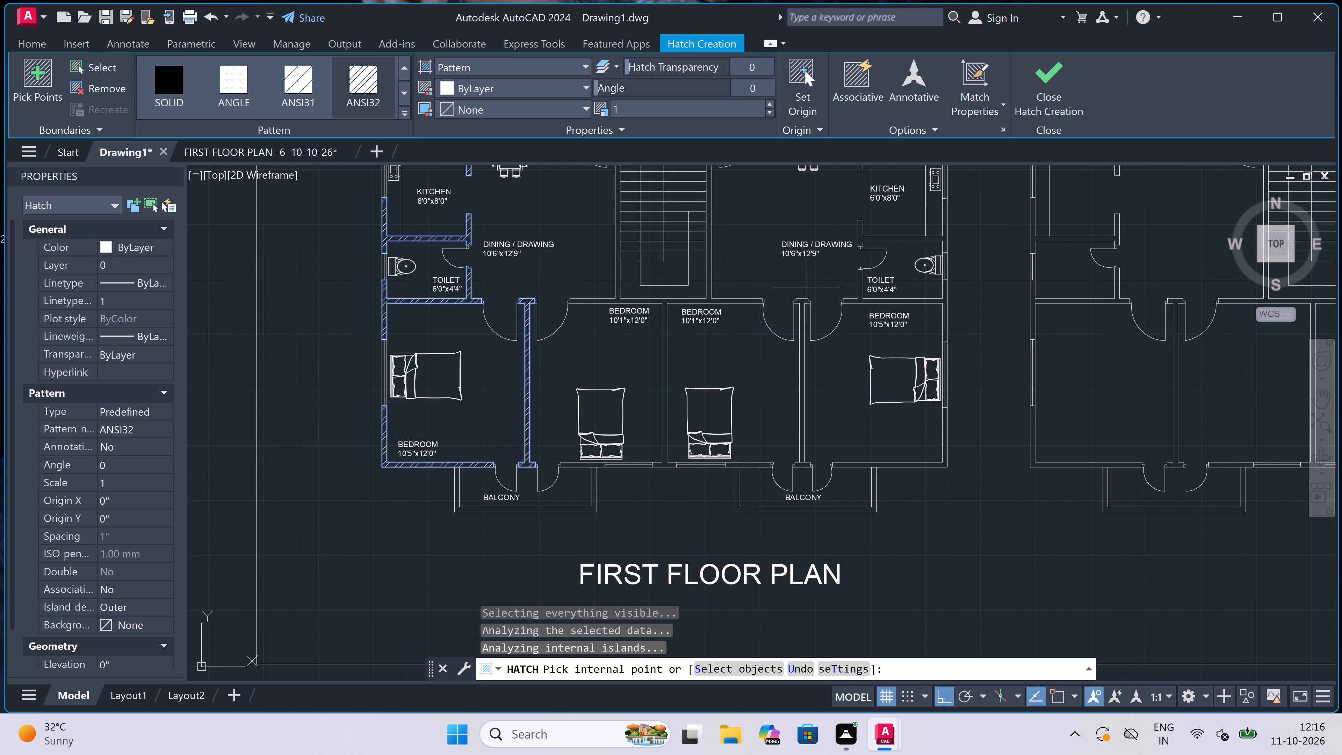
scroll(665, 332, "up", 2)
left_click(665, 332)
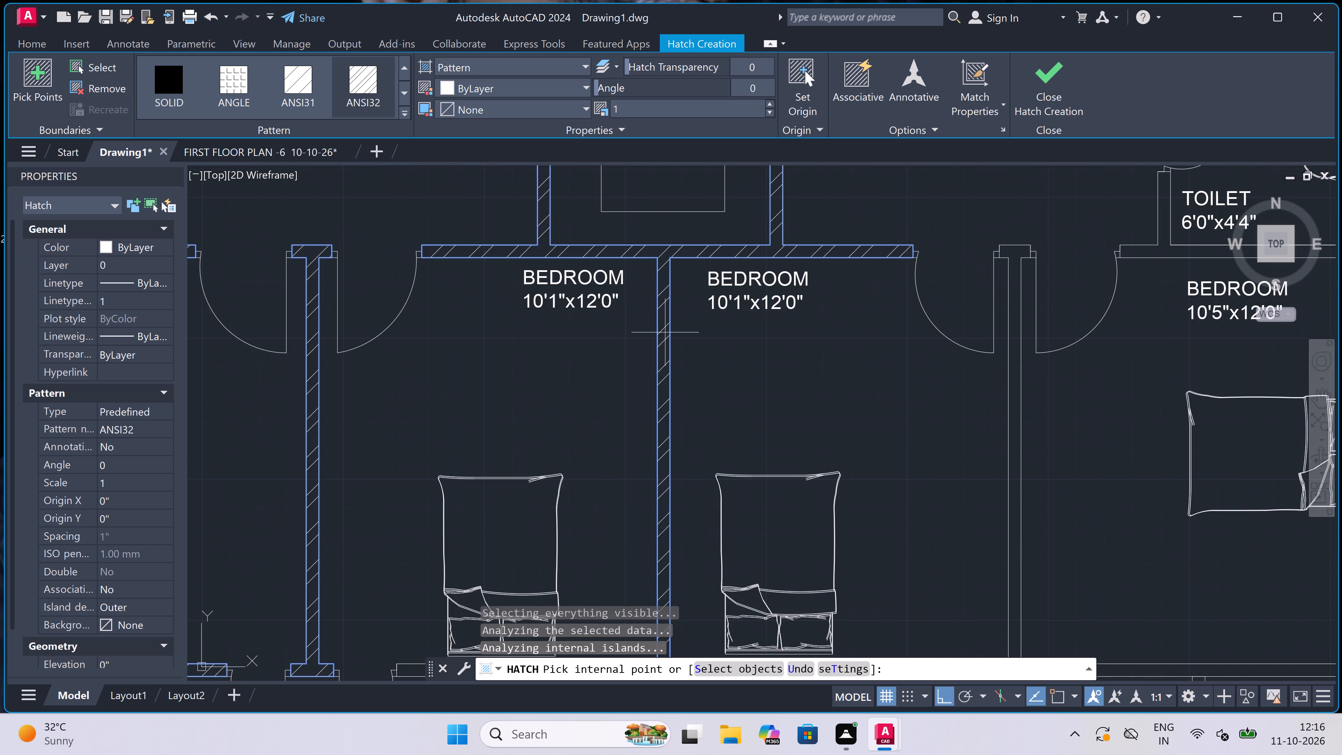
scroll(664, 332, "down", 11)
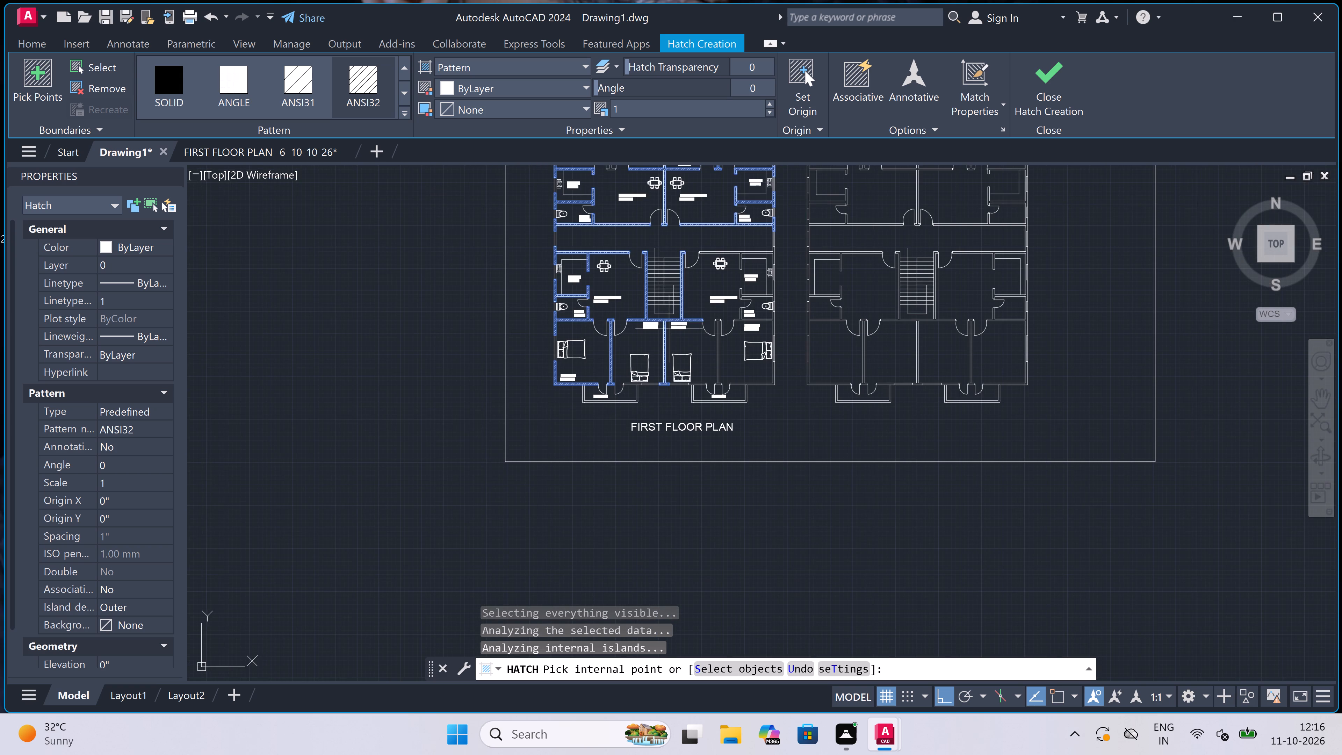
scroll(717, 357, "up", 2)
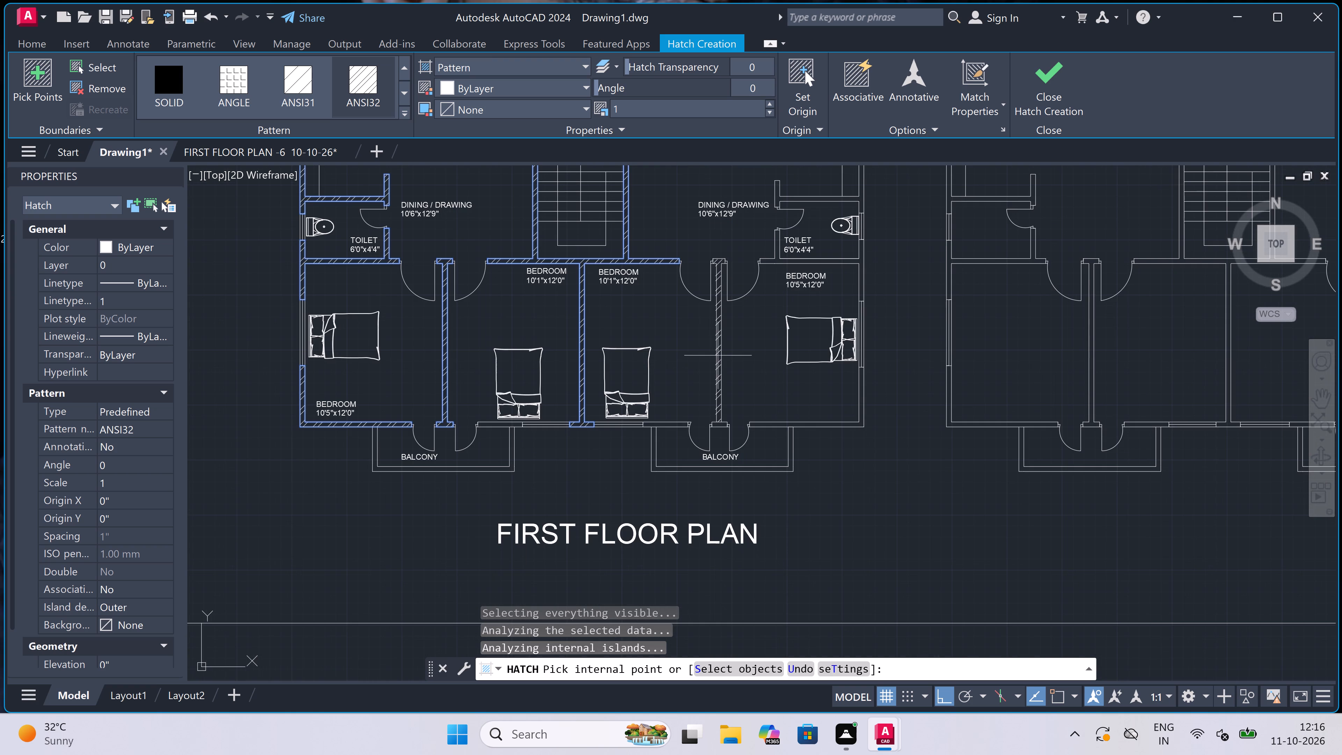
left_click(718, 355)
Hatch the lower outer wall segments beside the balcony doors and the outer corner of the lower right 10'5"x12'0" bedroom.
scroll(660, 426, "up", 2)
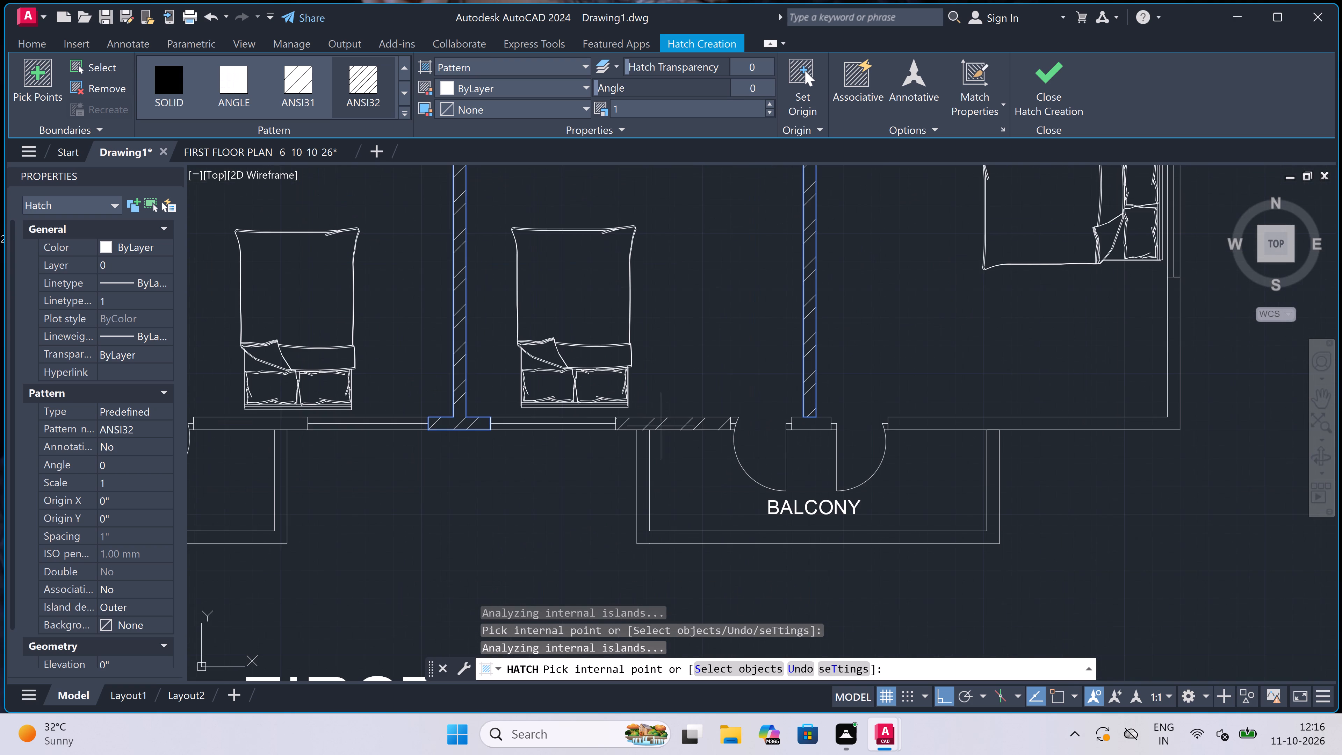
left_click(662, 425)
scroll(511, 439, "down", 3)
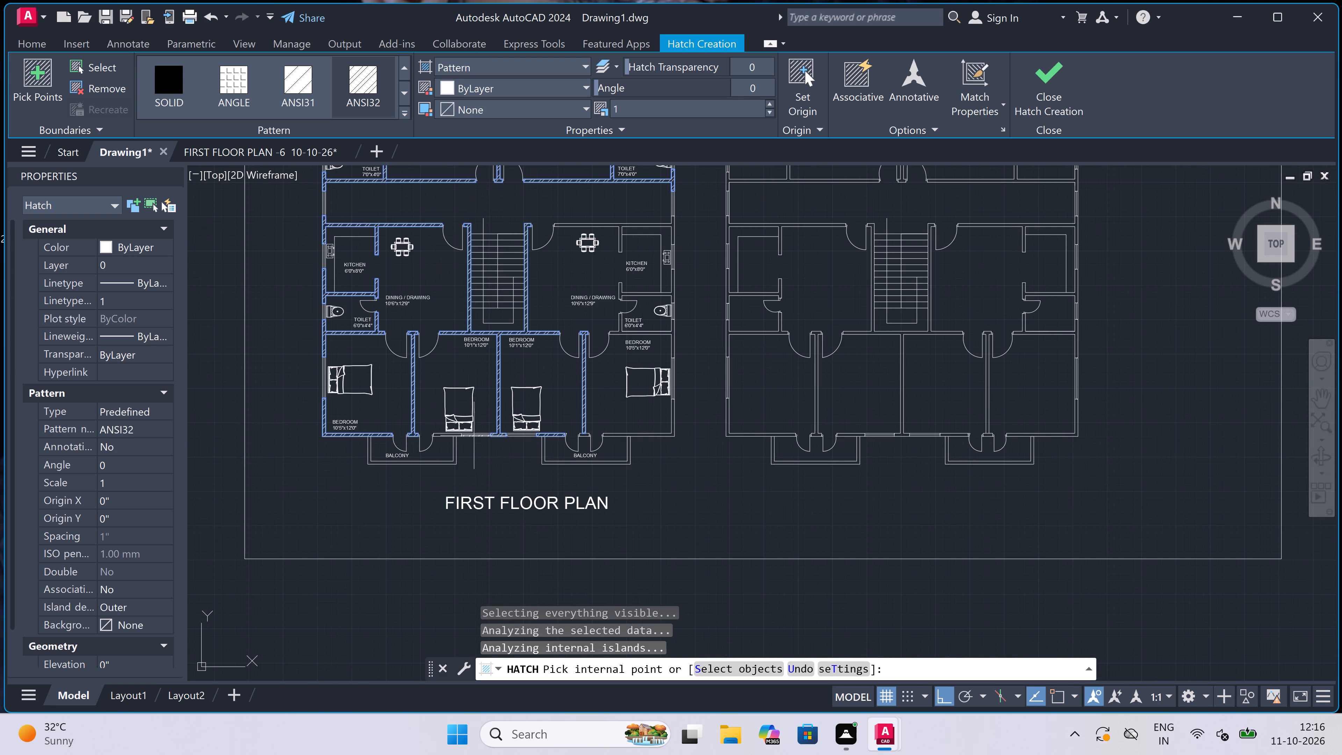
scroll(466, 434, "up", 3)
left_click(416, 441)
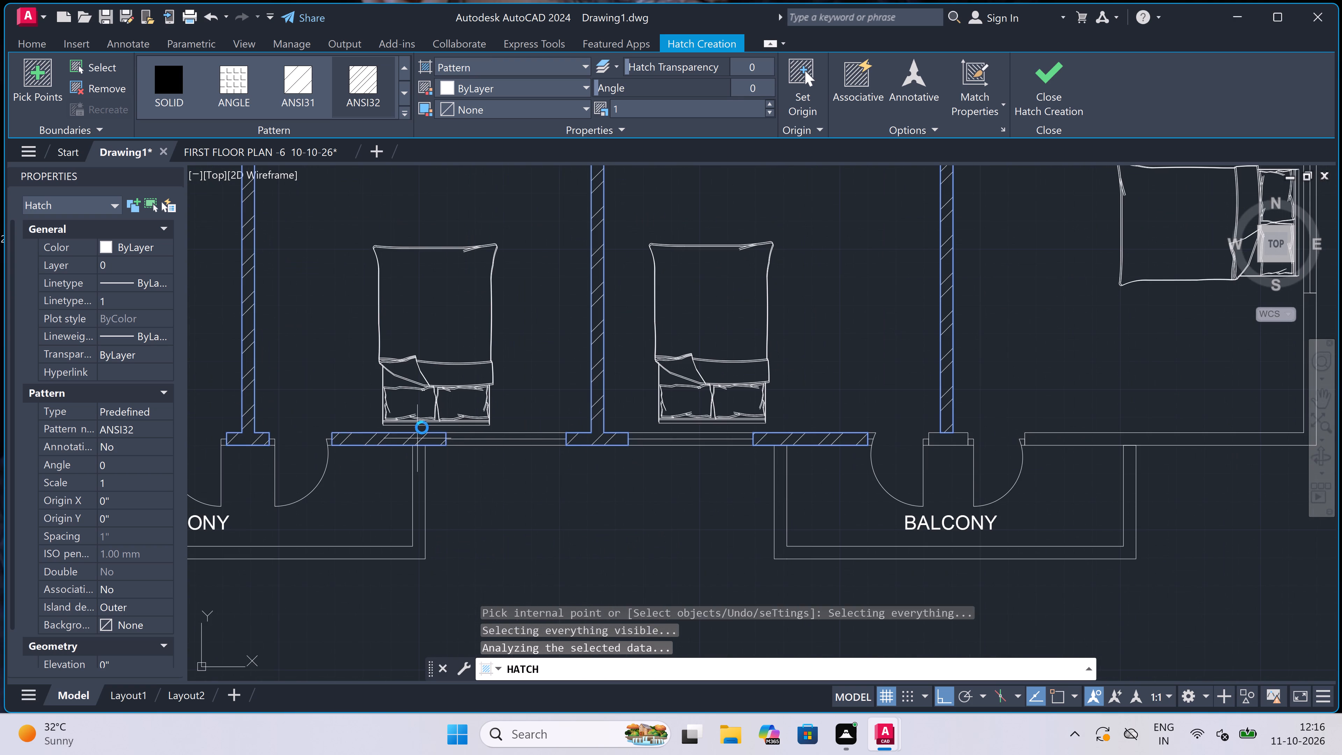
scroll(423, 425, "down", 6)
scroll(529, 431, "up", 3)
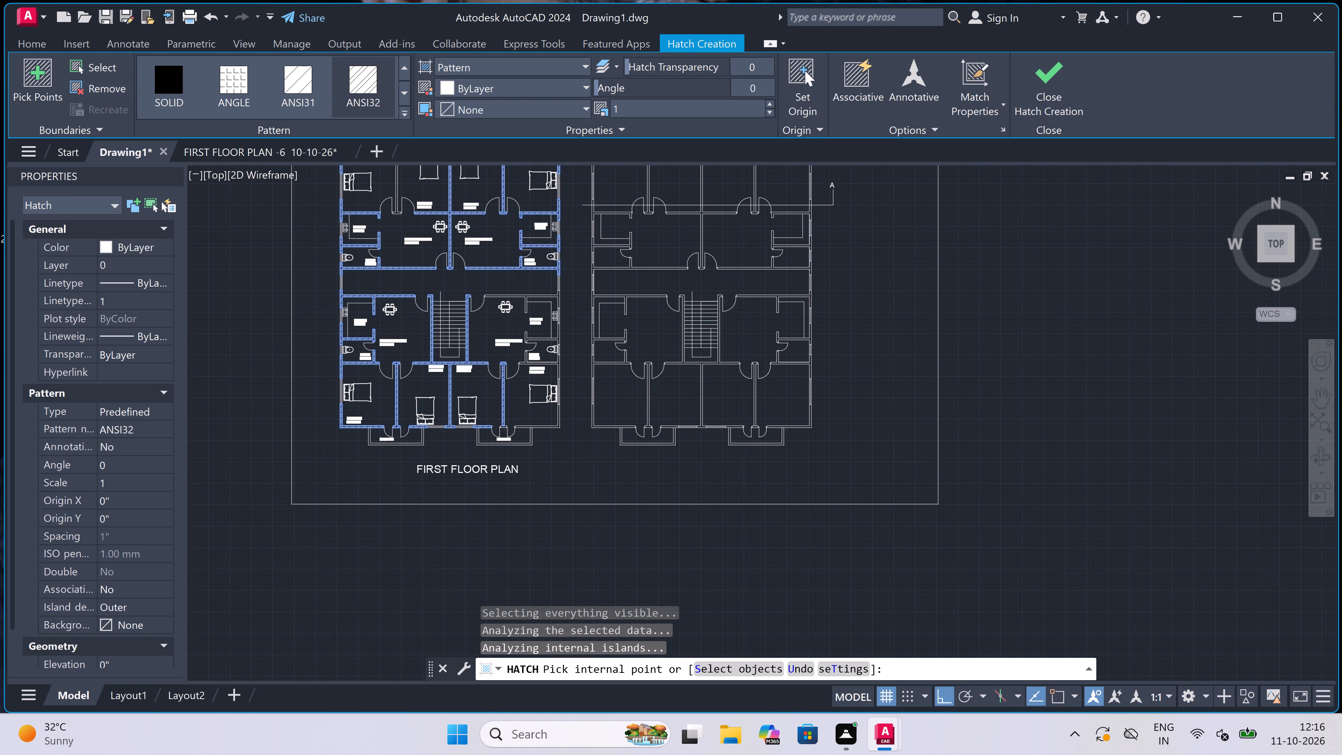
scroll(529, 431, "up", 1)
left_click(543, 416)
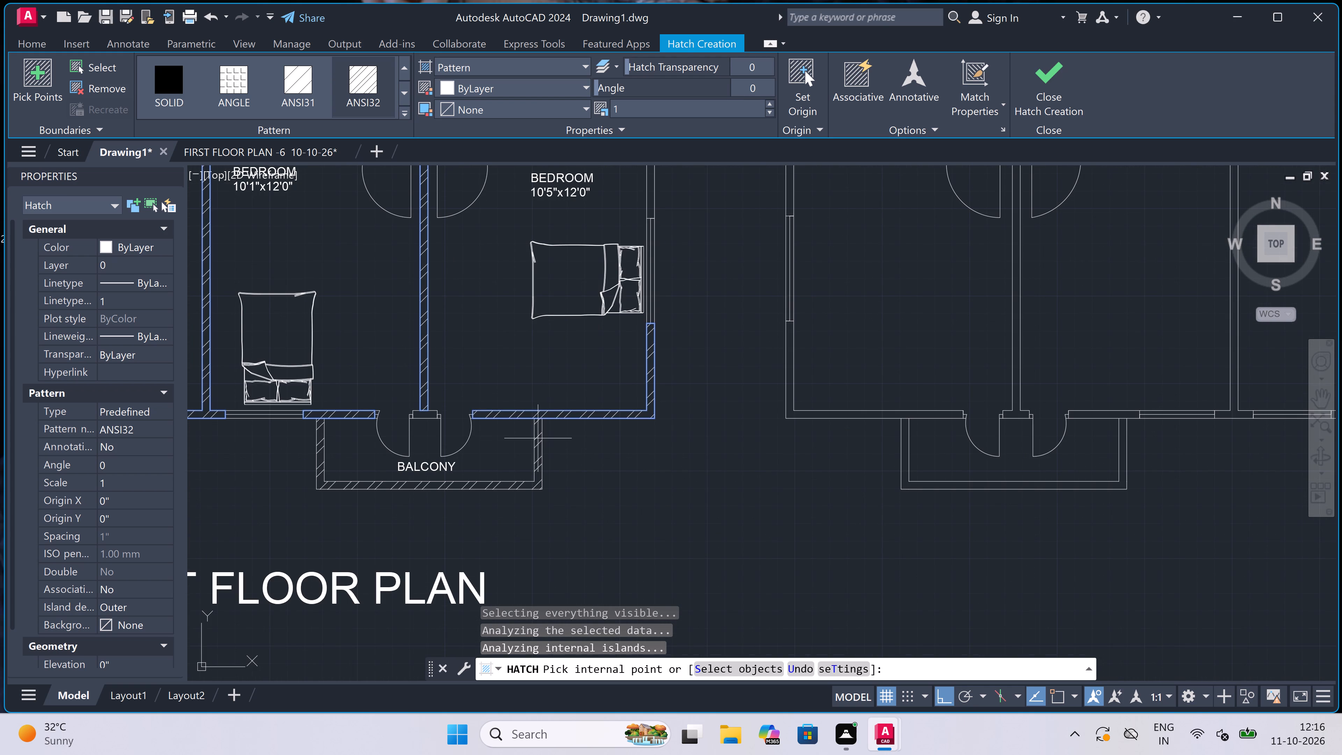
Hatch the surrounding walls of both balconies at the lower end of the first floor plan.
left_click(537, 444)
scroll(537, 444, "down", 5)
scroll(475, 453, "up", 3)
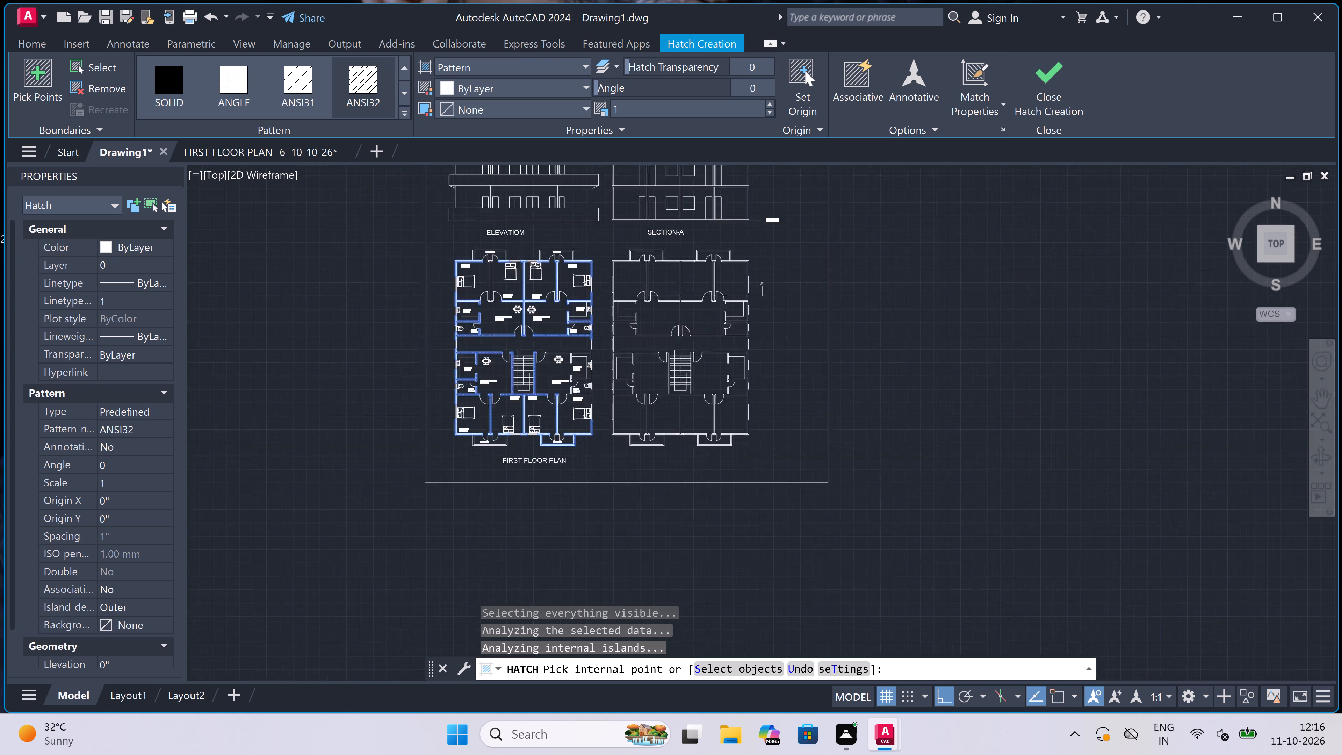
scroll(459, 429, "up", 2)
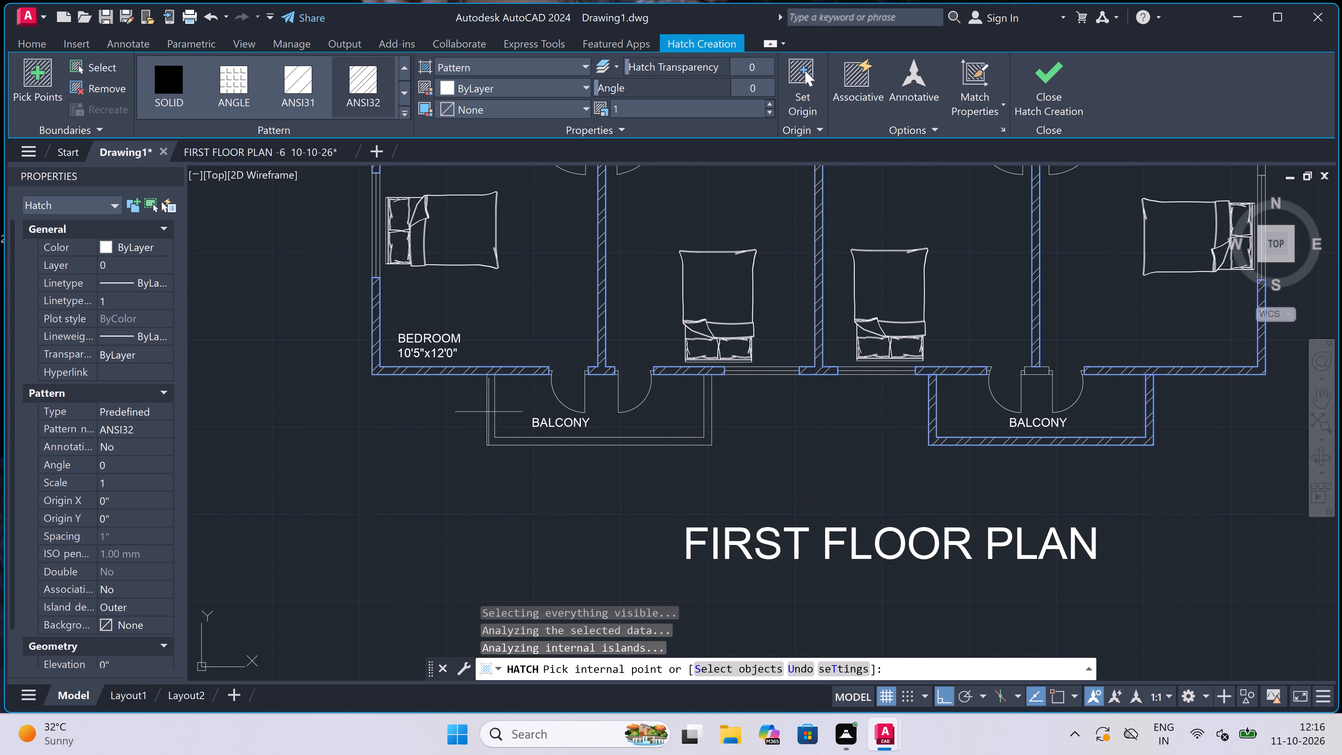
left_click(490, 410)
scroll(490, 410, "down", 4)
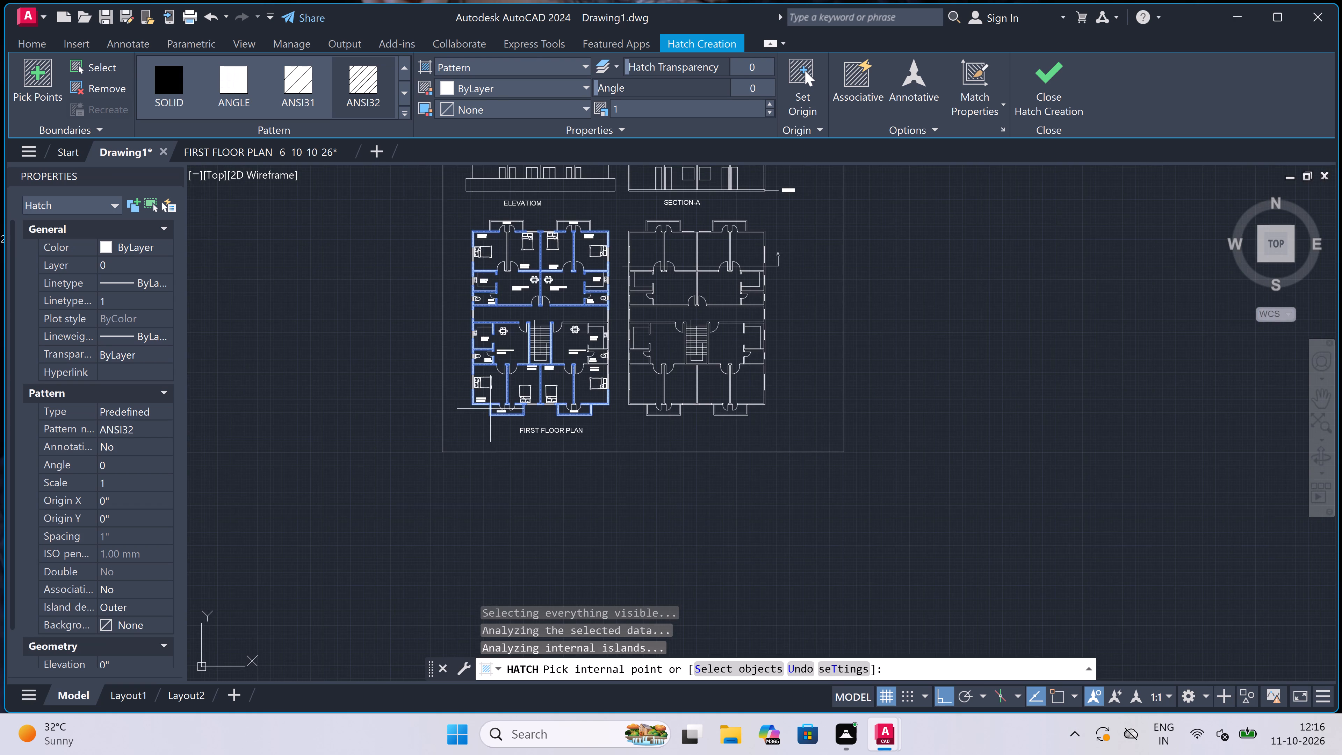
Hatch the surrounding walls of both balconies at the upper end of the first floor plan.
scroll(493, 403, "down", 1)
scroll(504, 270, "up", 4)
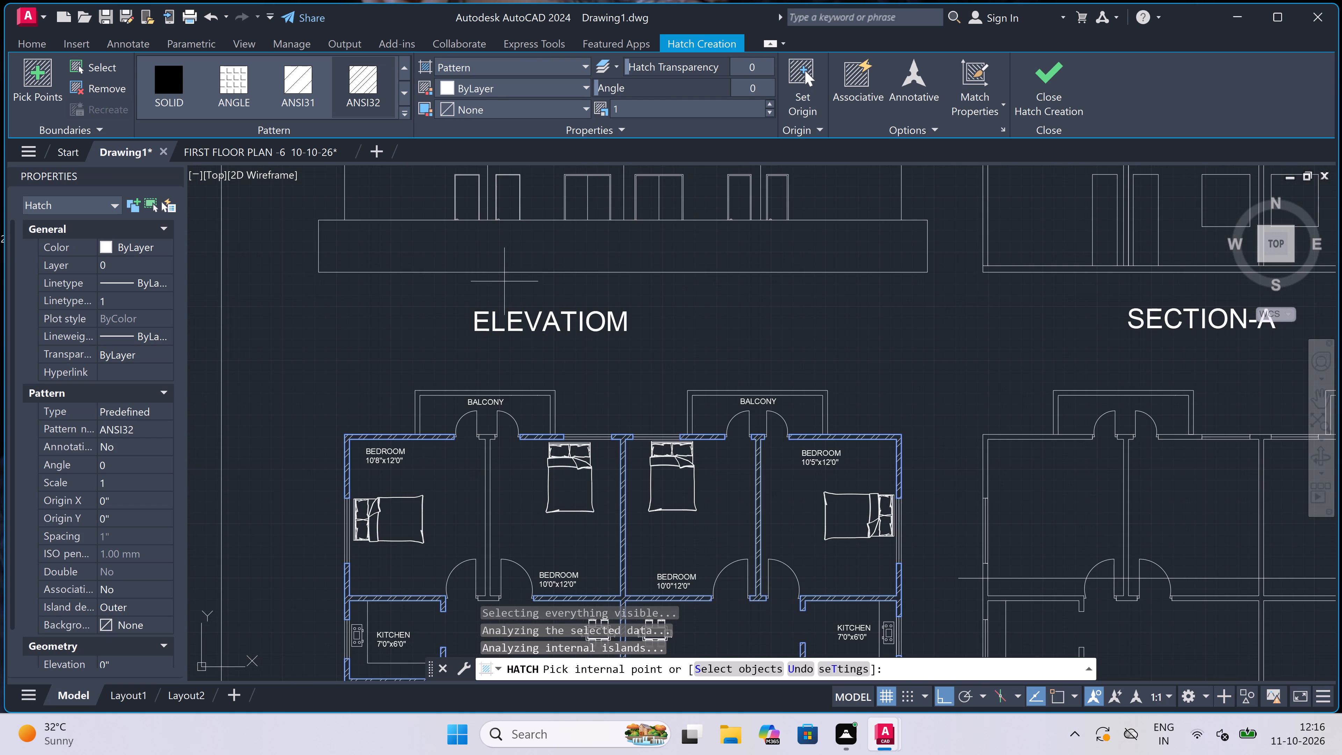
scroll(452, 405, "up", 1)
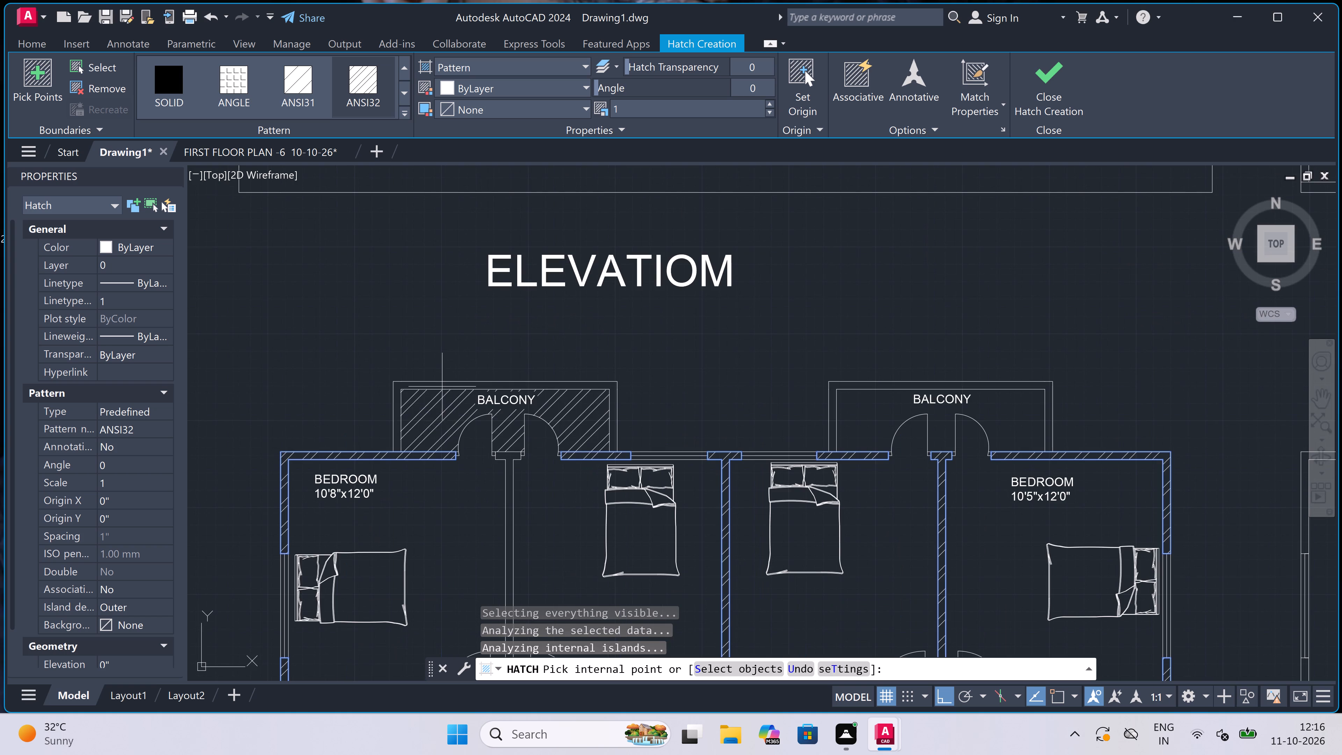
left_click(440, 386)
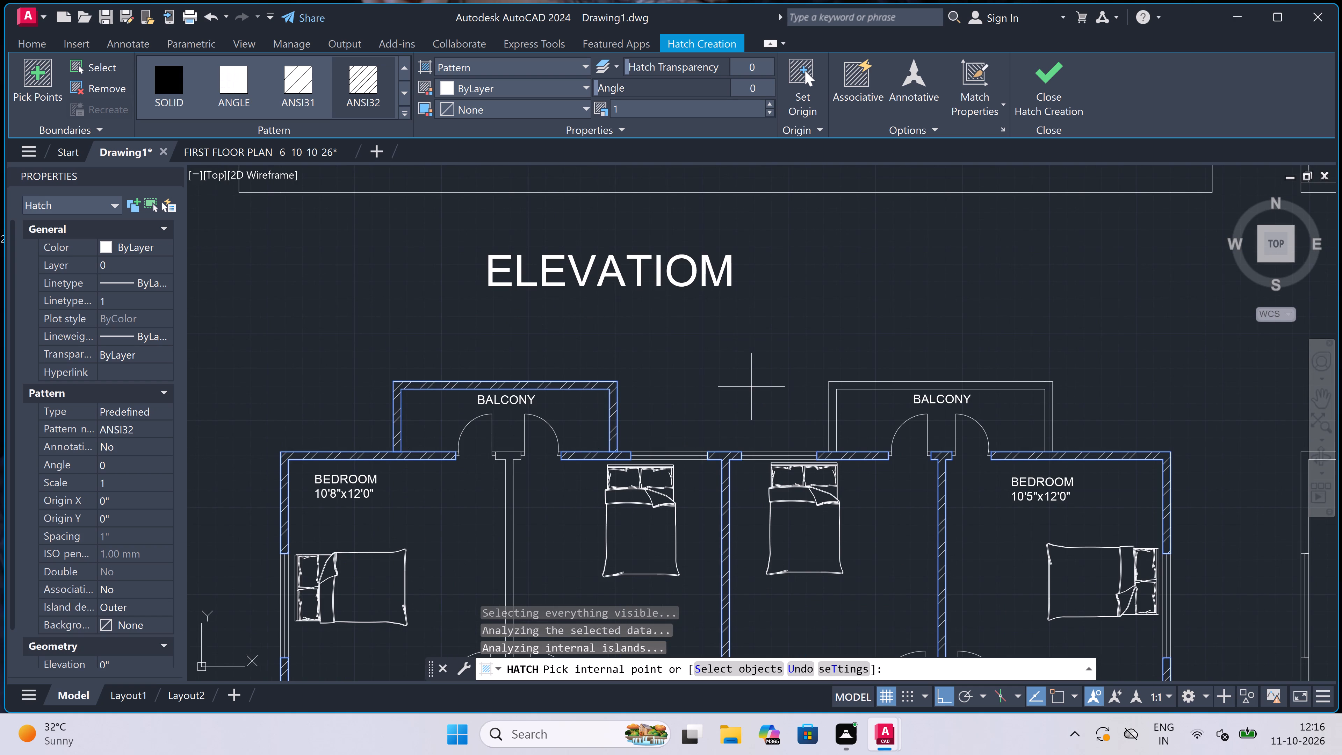
left_click(869, 385)
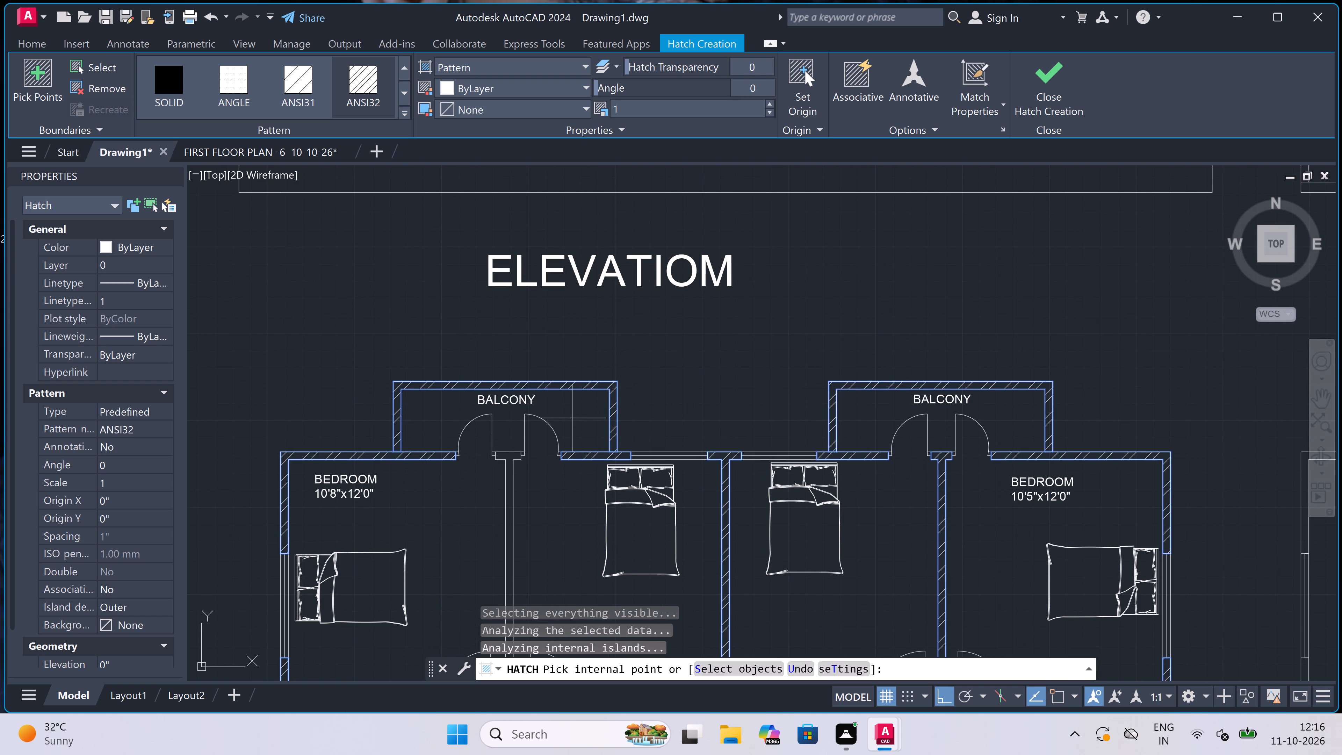
Hatch the toilet-bedroom, kitchen-toilet and corridor-side walls of the lower right flat, and finish the hatch command.
scroll(528, 413, "down", 7)
scroll(604, 468, "down", 1)
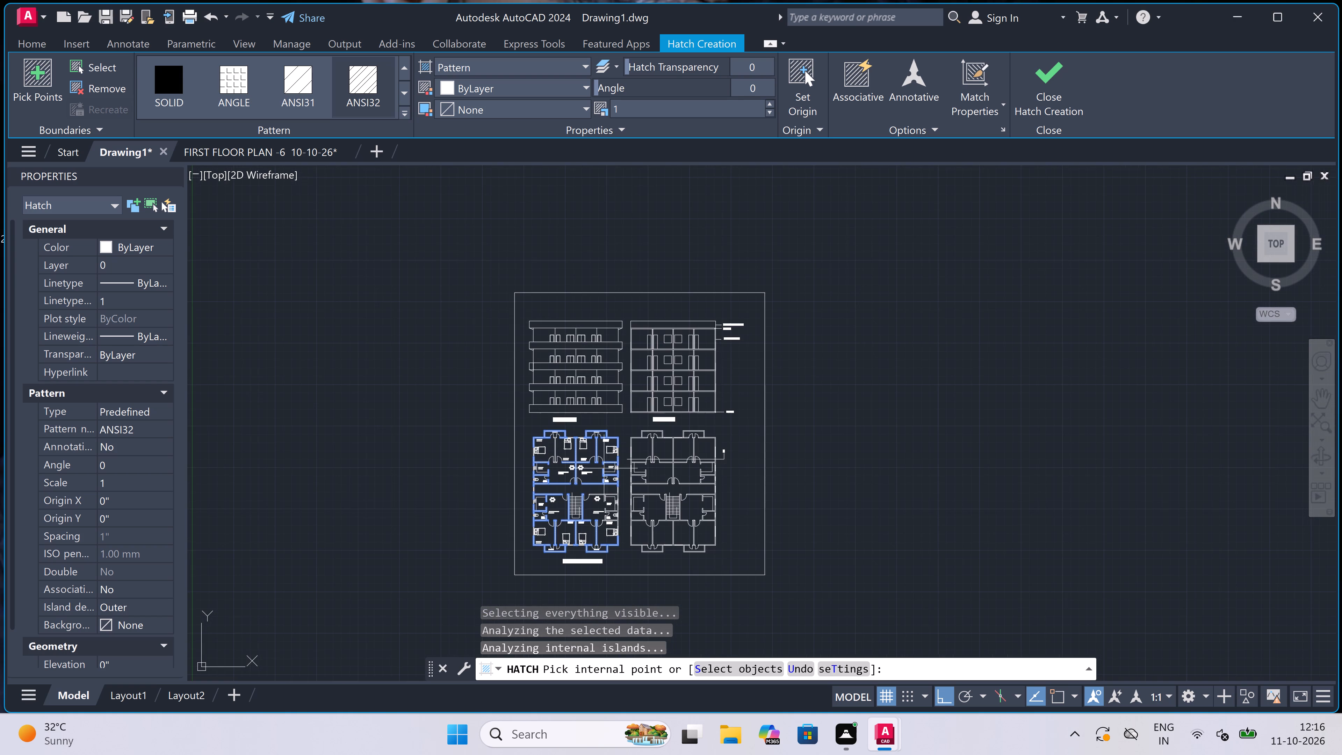
scroll(626, 525, "up", 4)
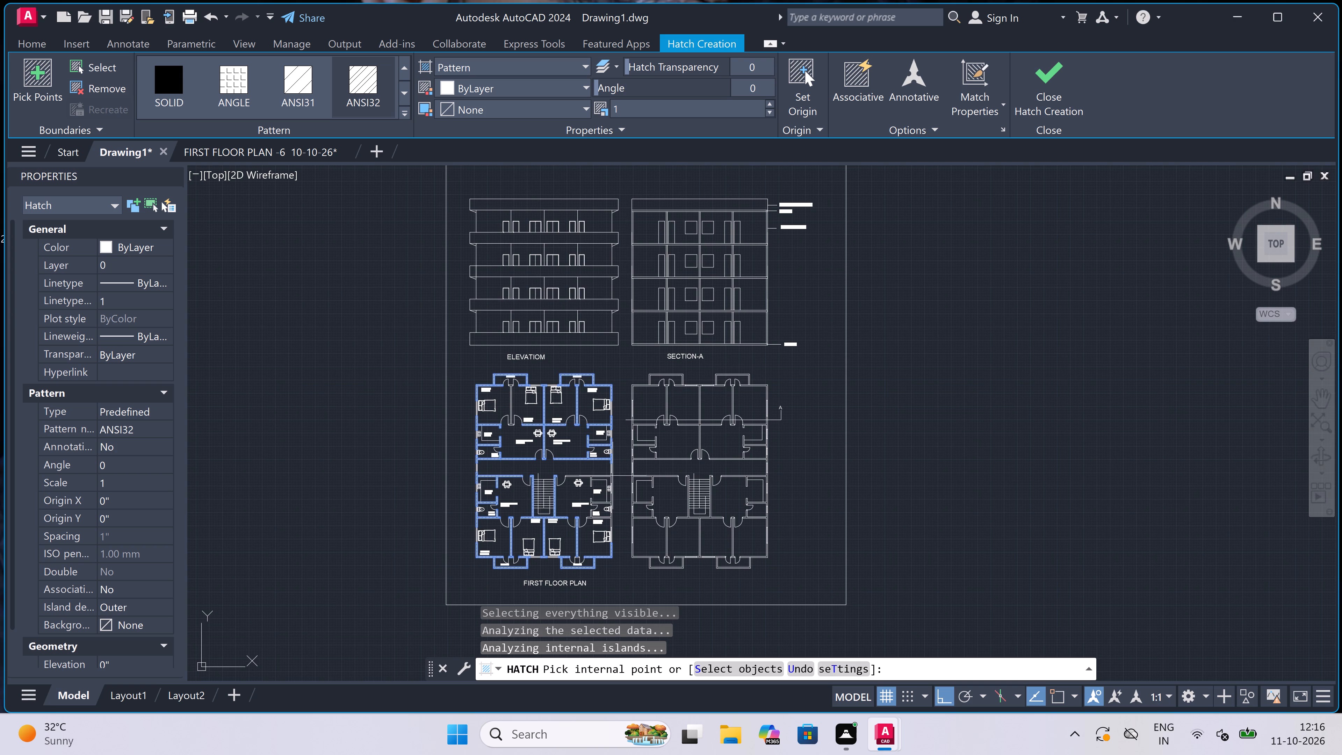
scroll(612, 503, "up", 7)
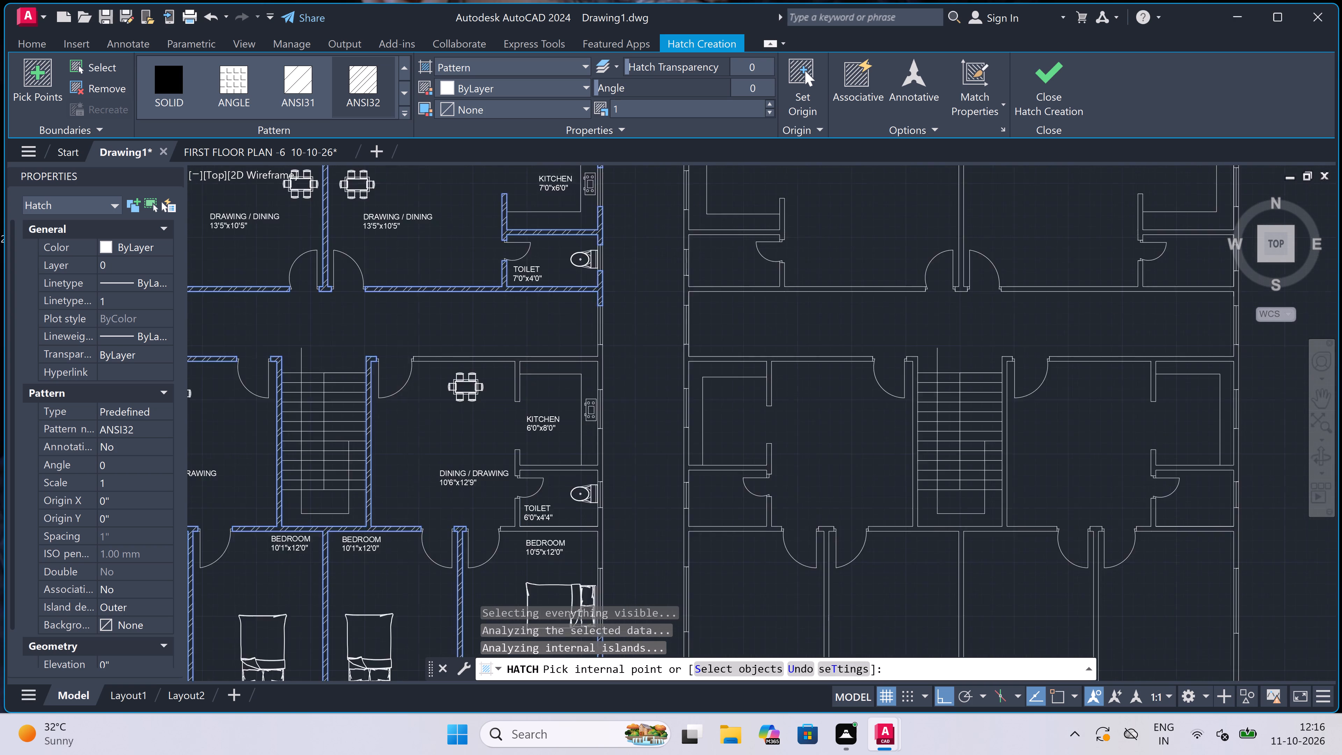
left_click(589, 531)
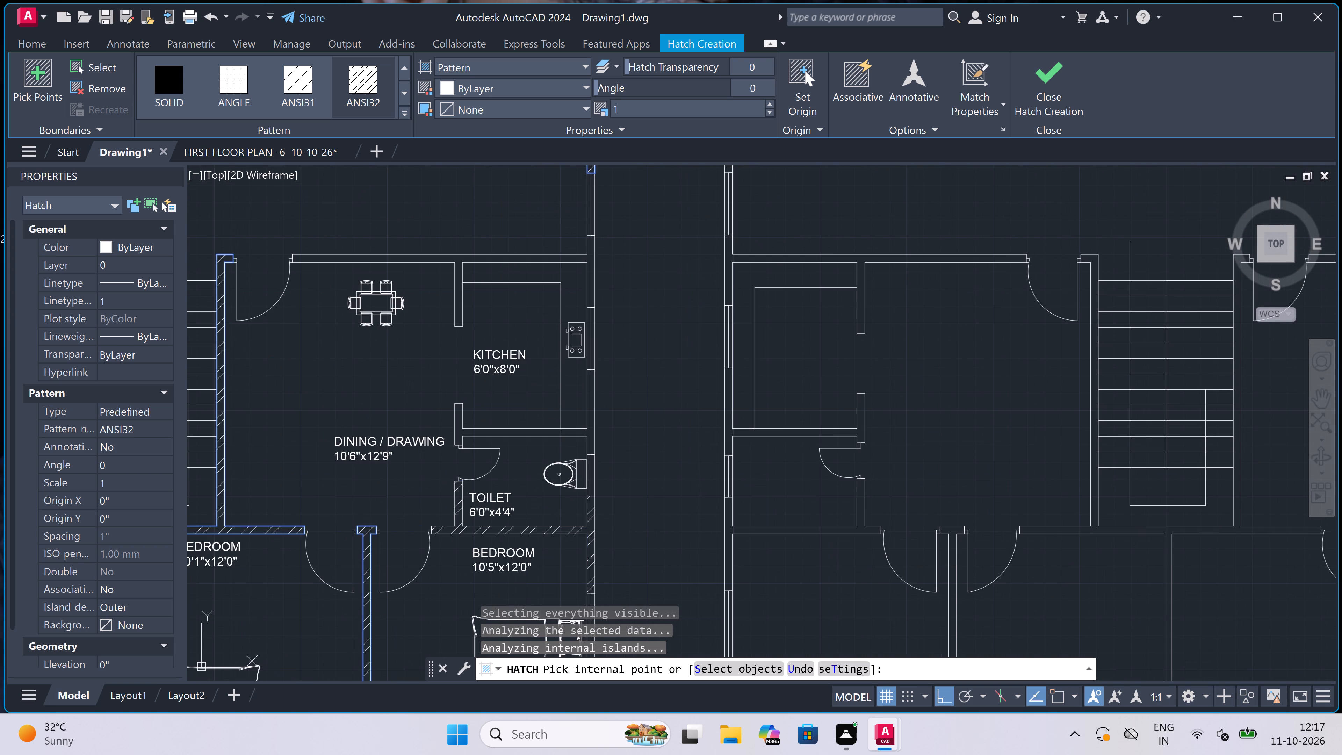
left_click(593, 416)
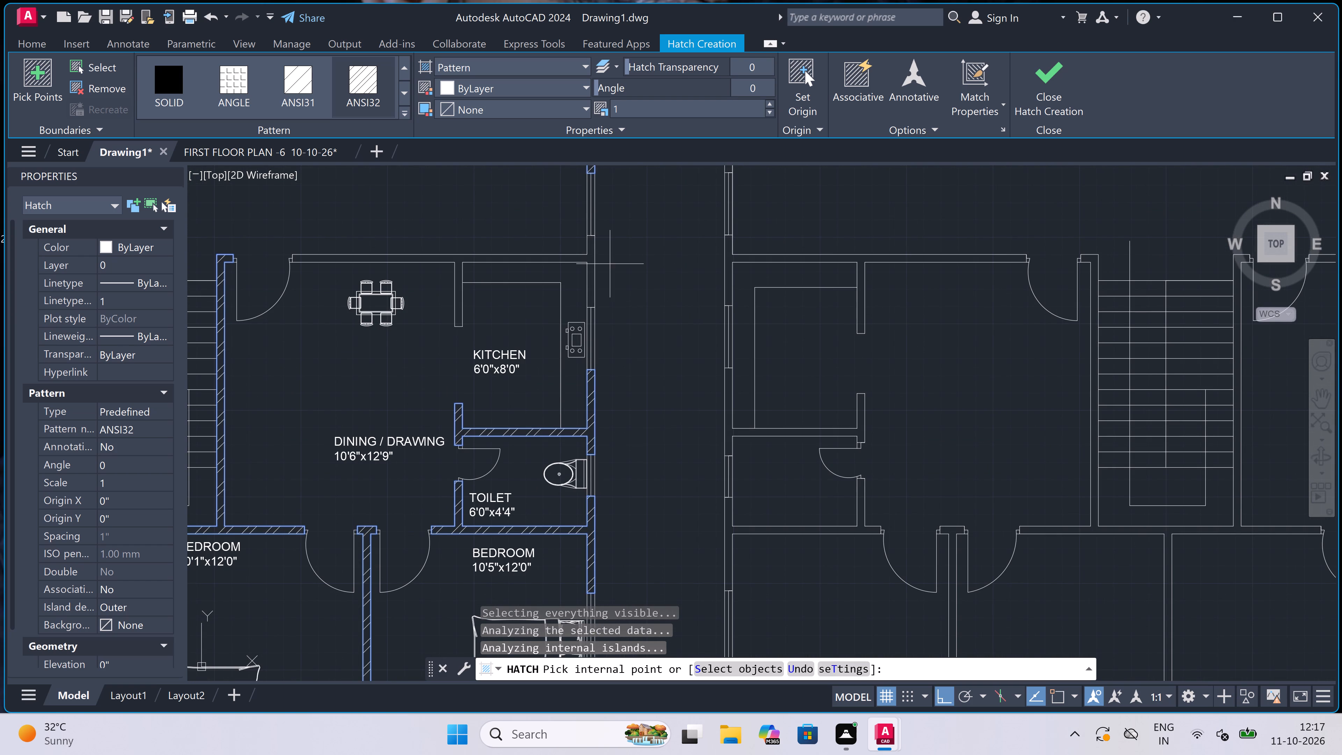
left_click(593, 265)
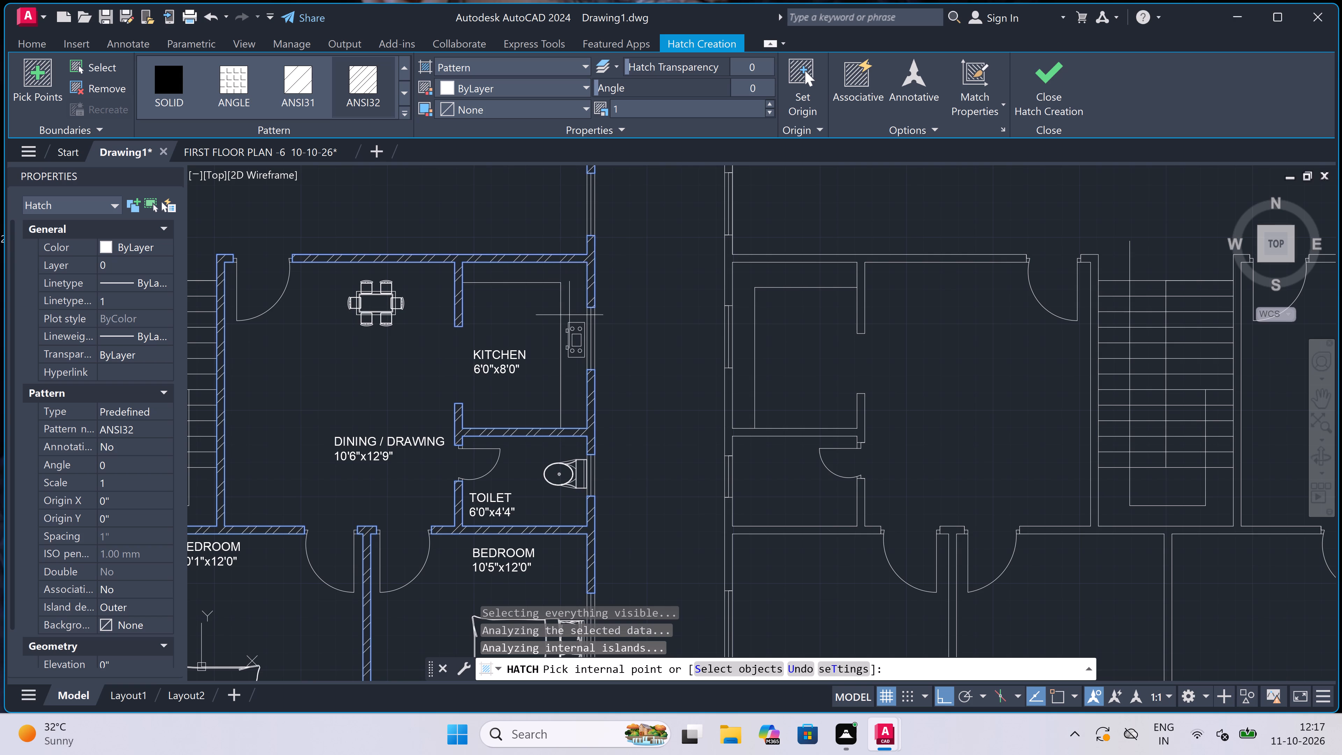
scroll(567, 319, "down", 3)
scroll(537, 355, "down", 3)
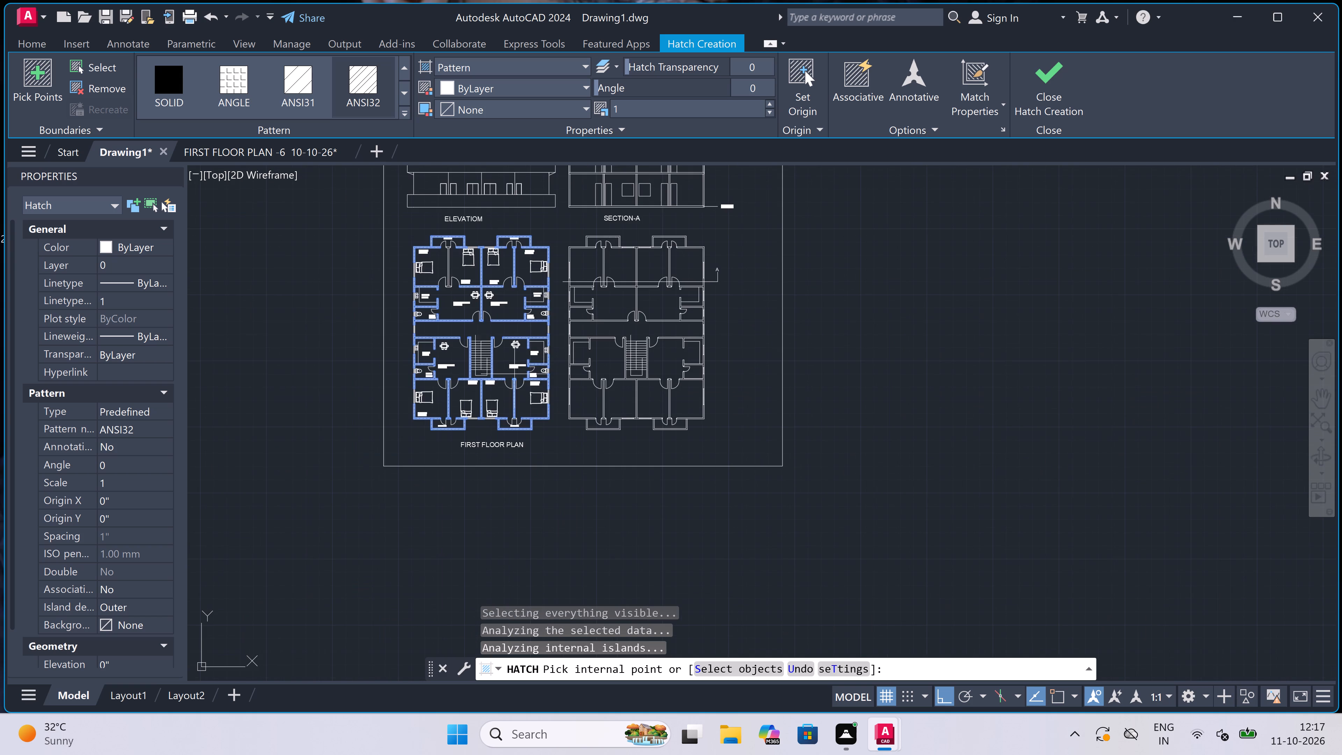
scroll(490, 368, "up", 2)
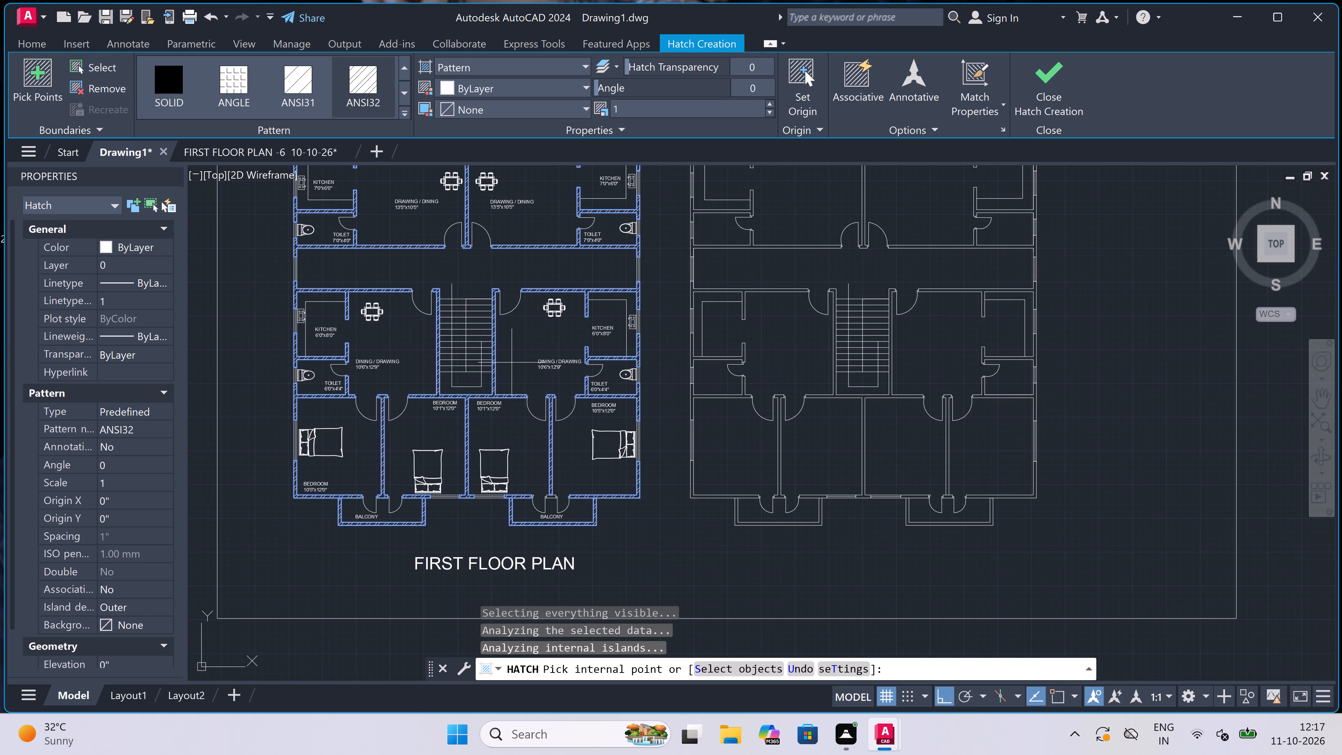
key("Escape")
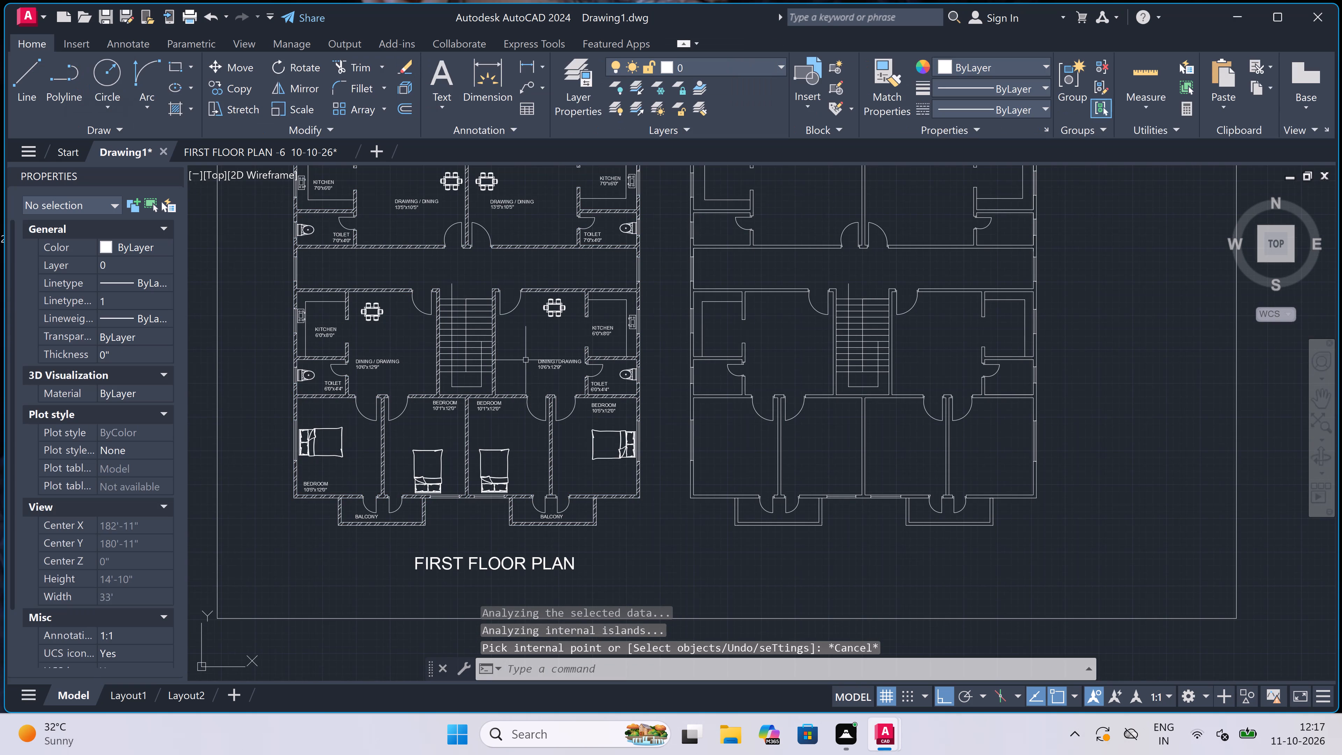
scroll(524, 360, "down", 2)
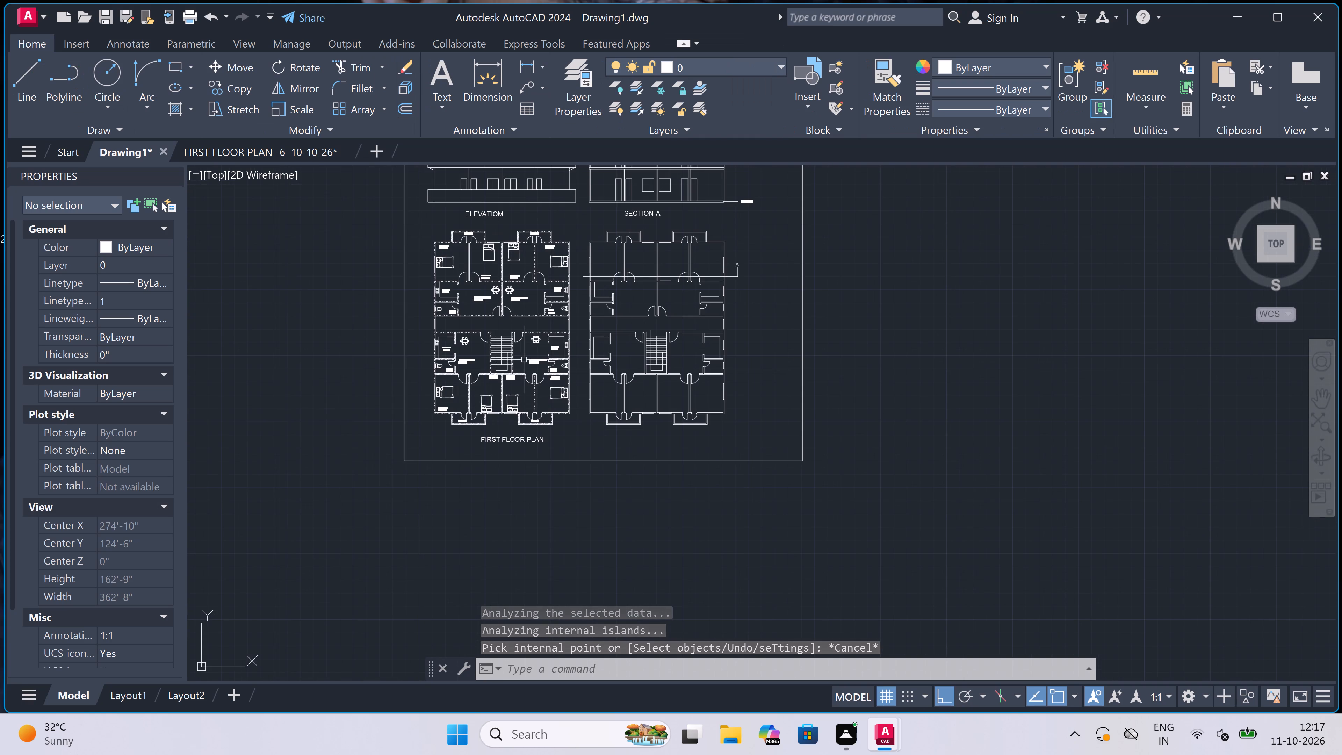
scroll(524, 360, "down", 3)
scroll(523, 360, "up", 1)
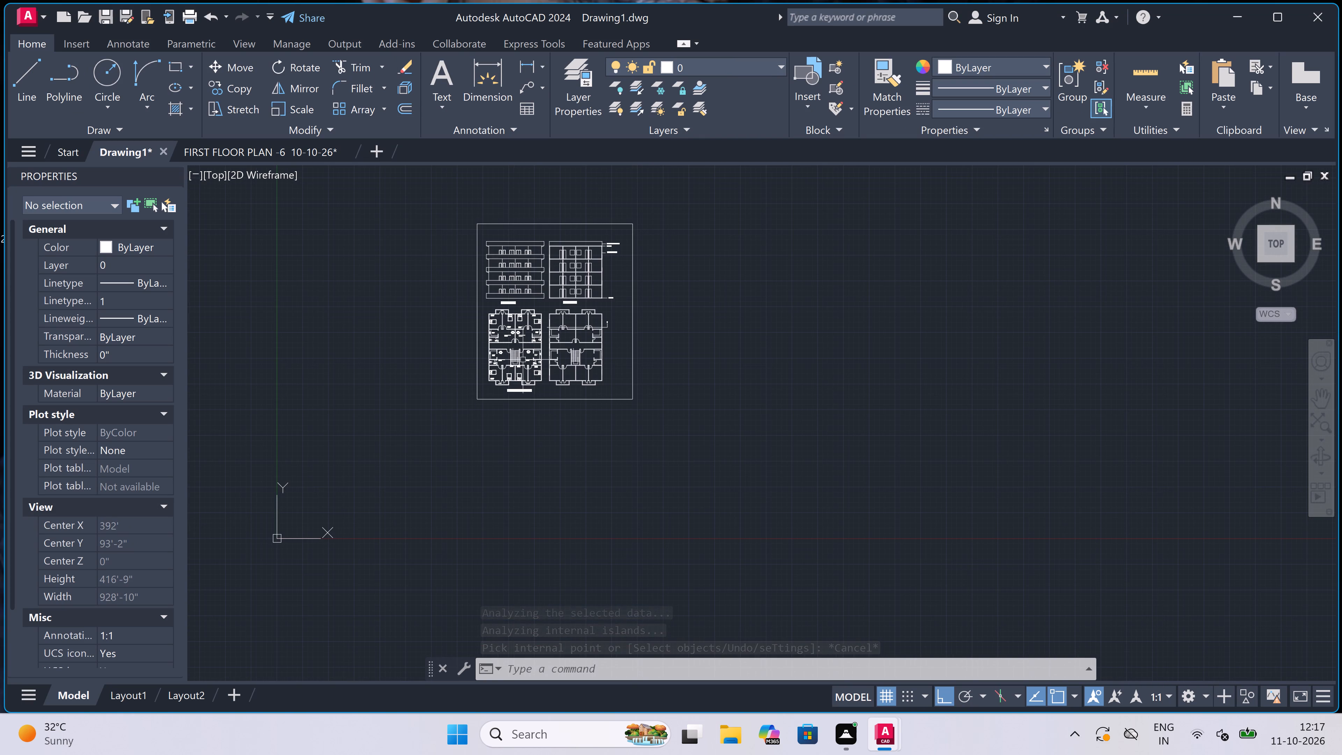
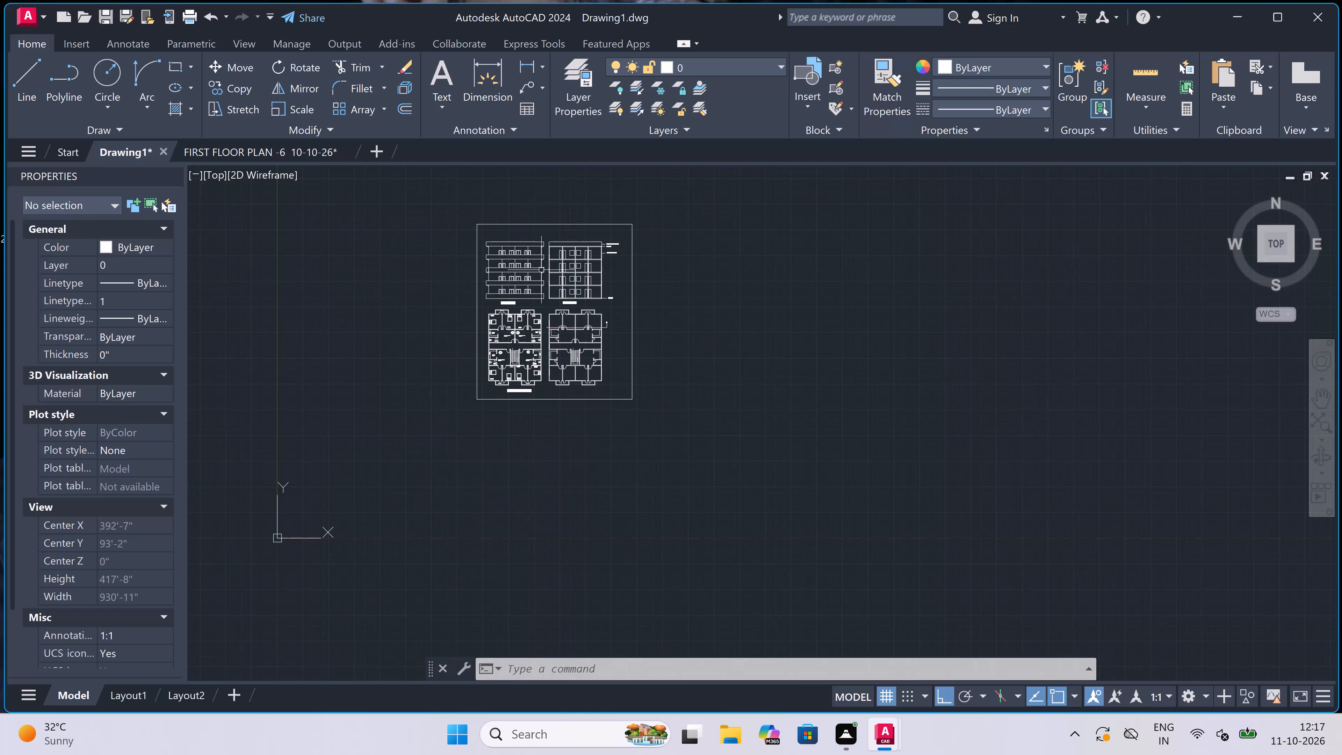
Set up the plot with DWG To PDF.pc3, ISO A4 (297.00 x 210.00 MM), centred, and assign acad.ctb to all layouts.
scroll(567, 210, "up", 1)
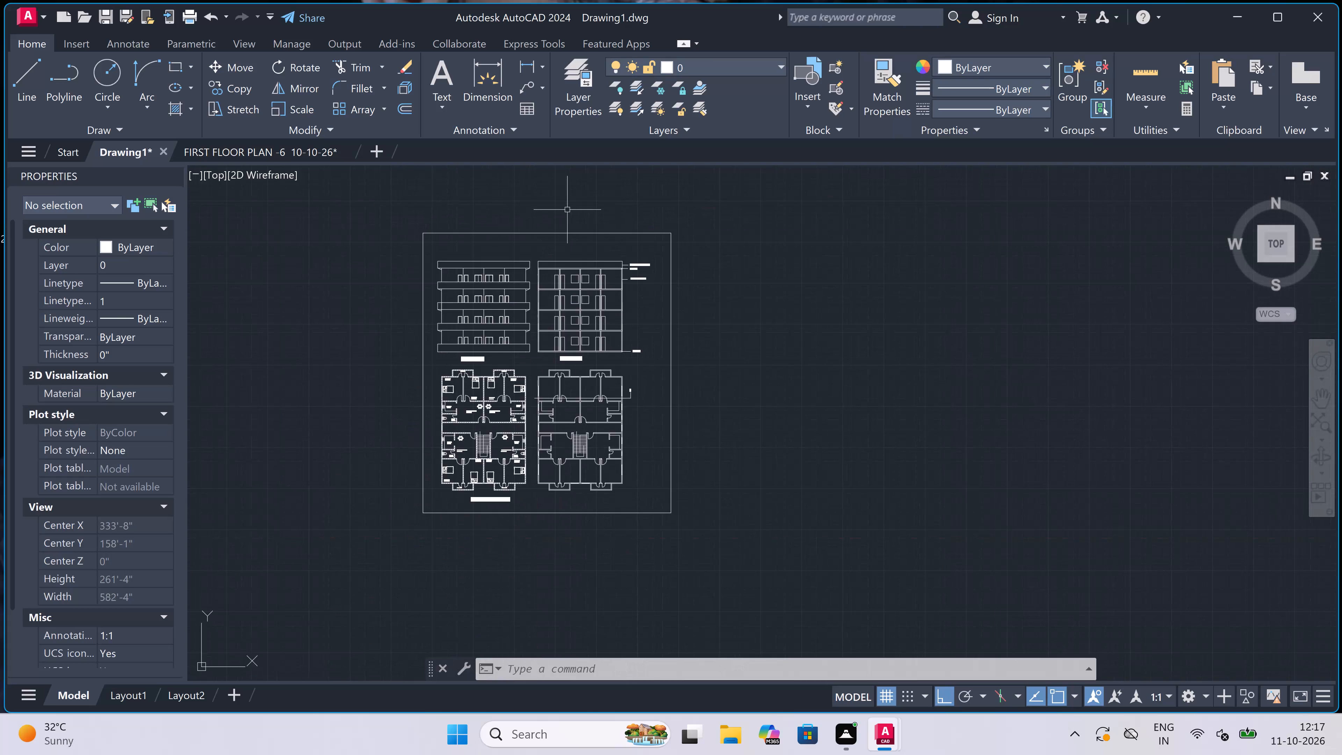
key("ctrl+p")
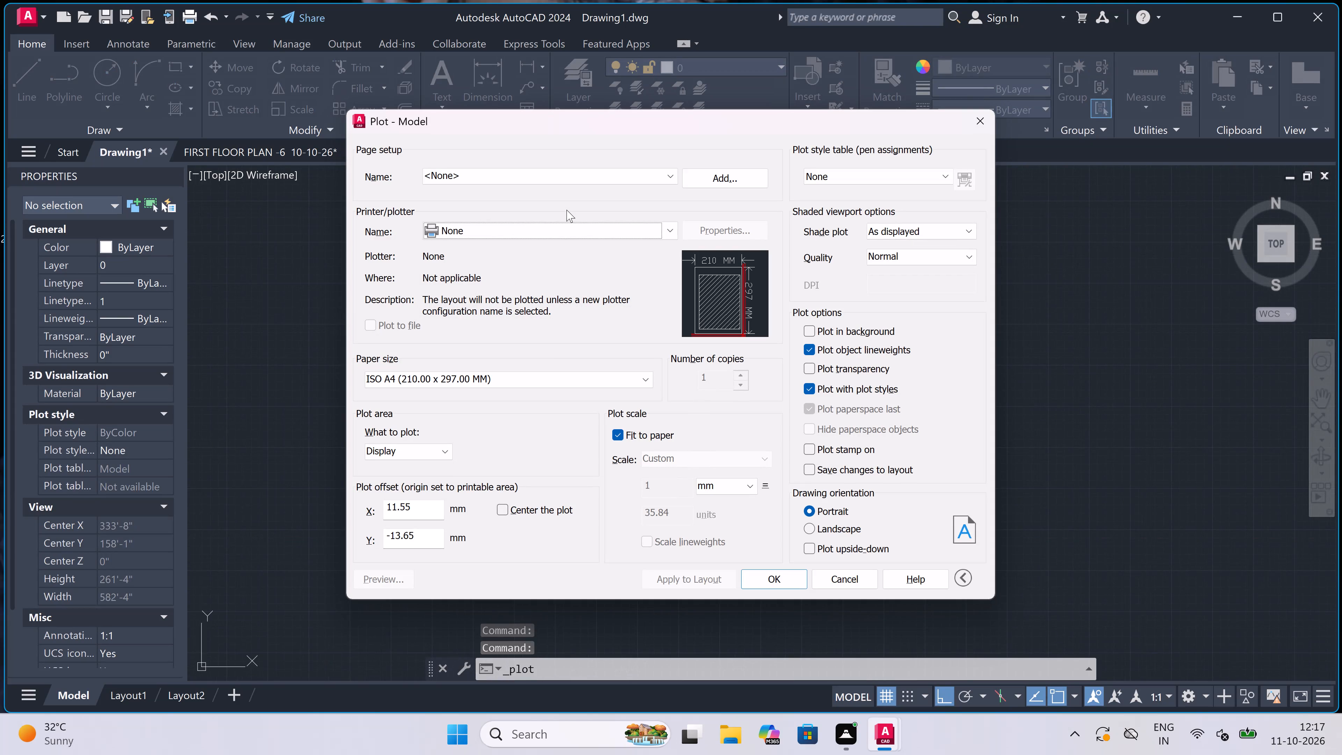
left_click(483, 225)
left_click(481, 391)
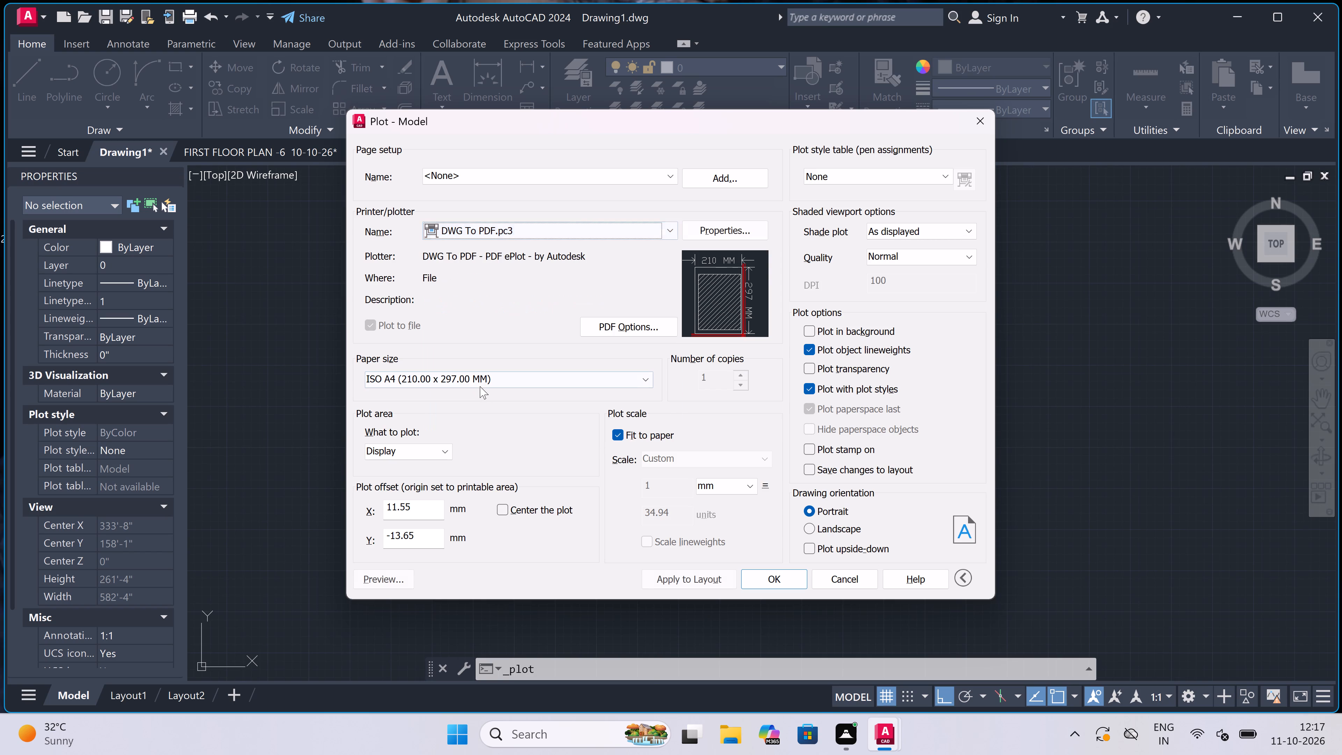
left_click(477, 374)
left_click(457, 400)
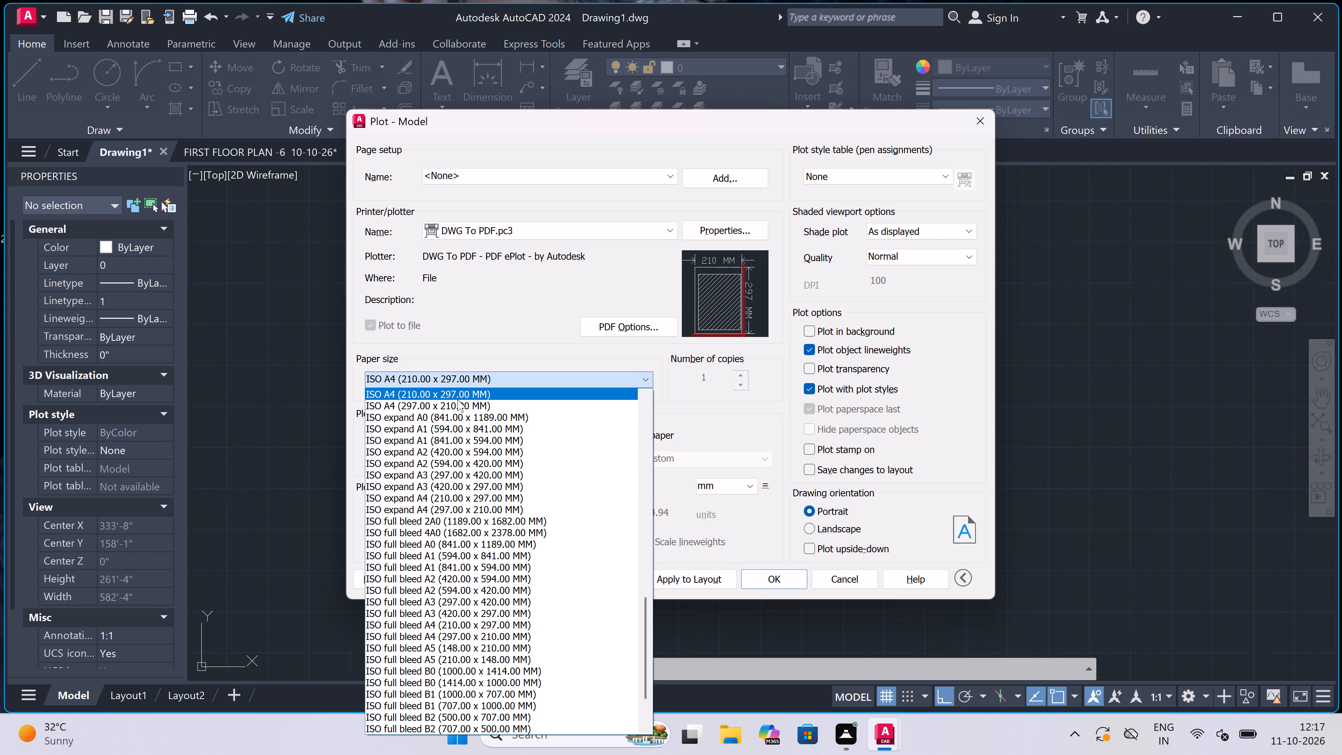
left_click(454, 383)
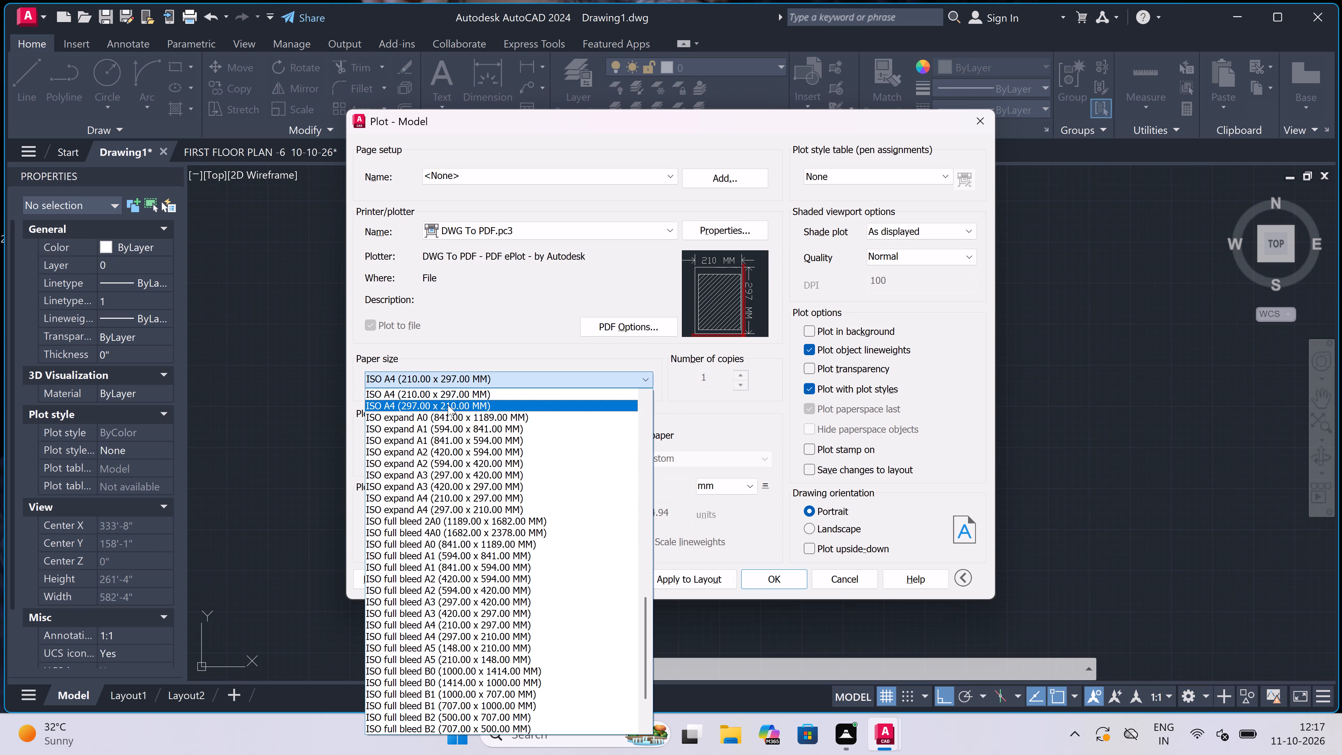
left_click(448, 405)
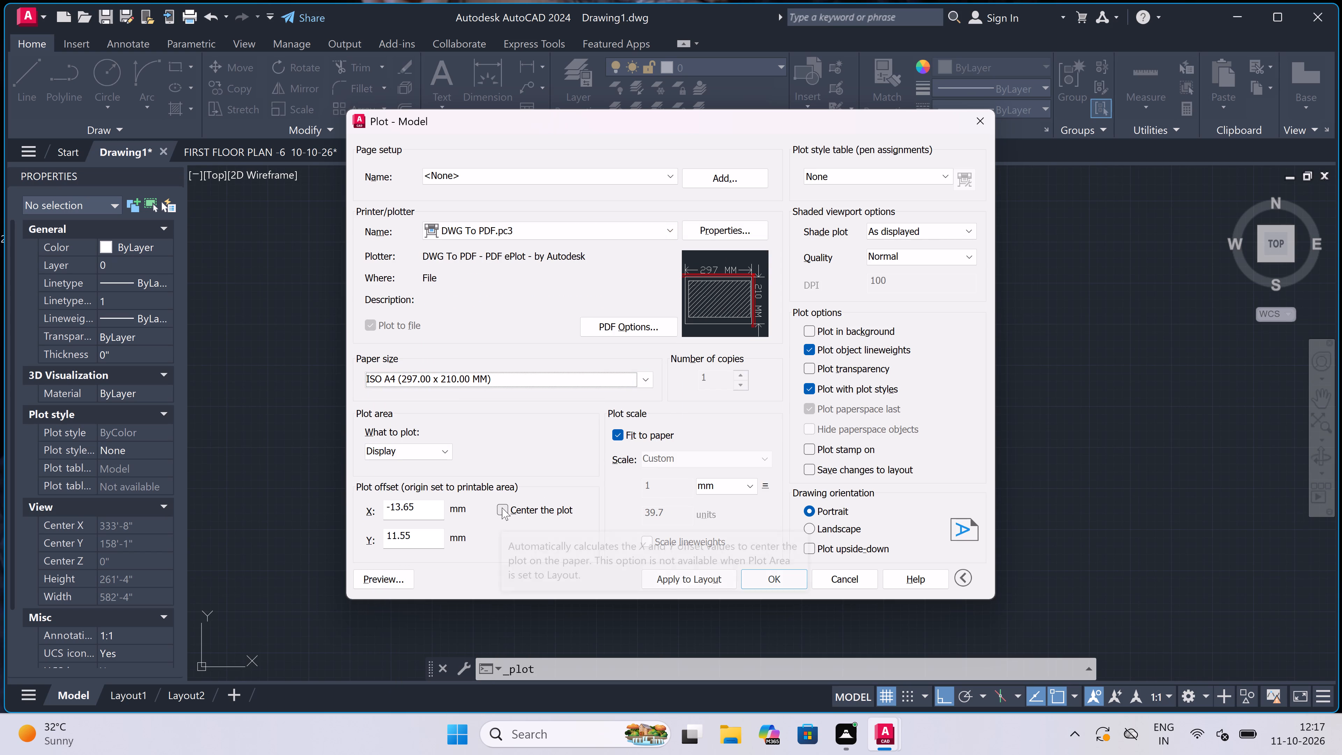
left_click(502, 508)
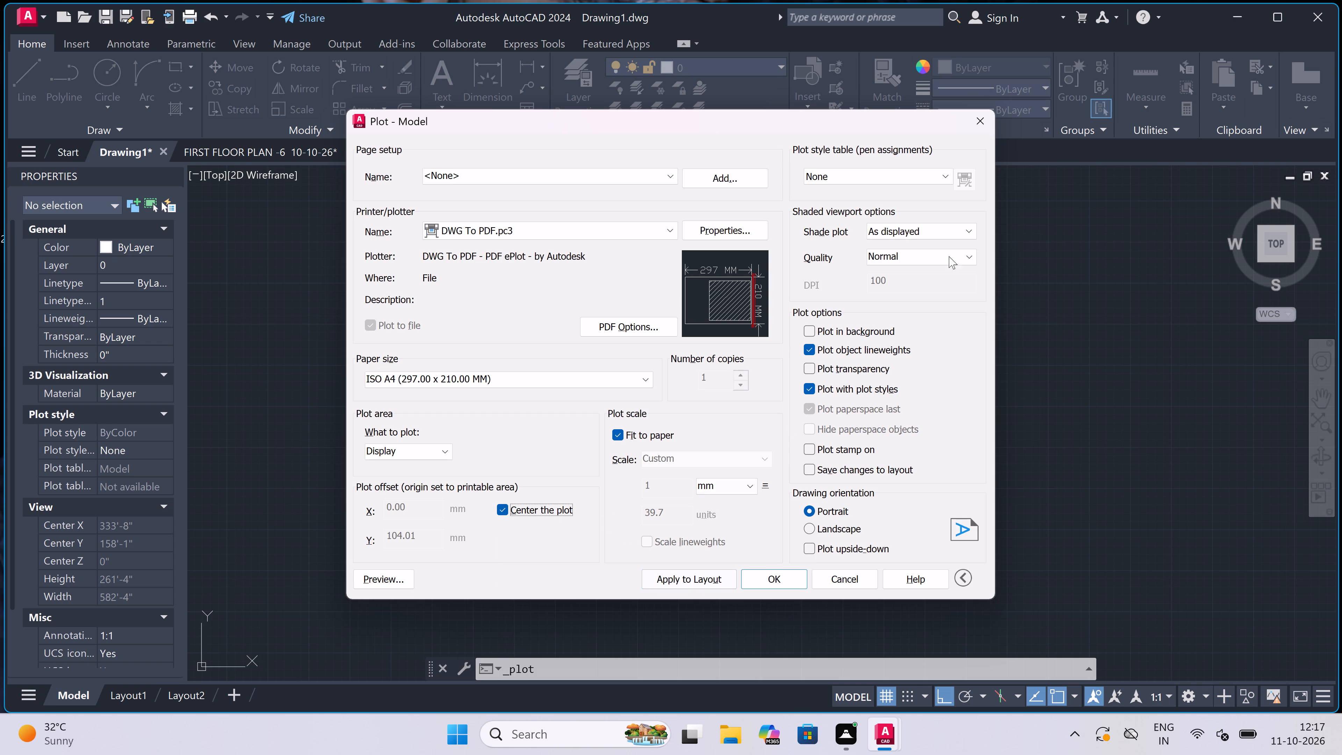
left_click(834, 173)
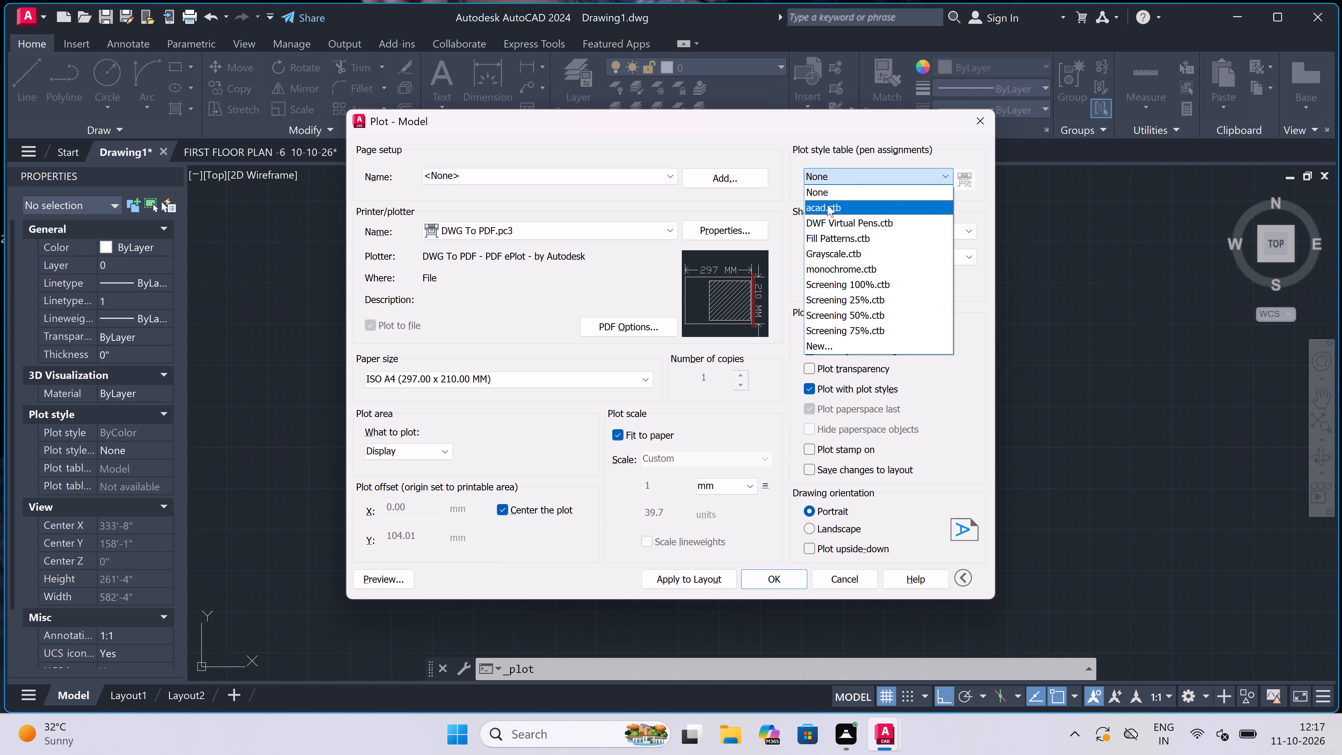
left_click(827, 204)
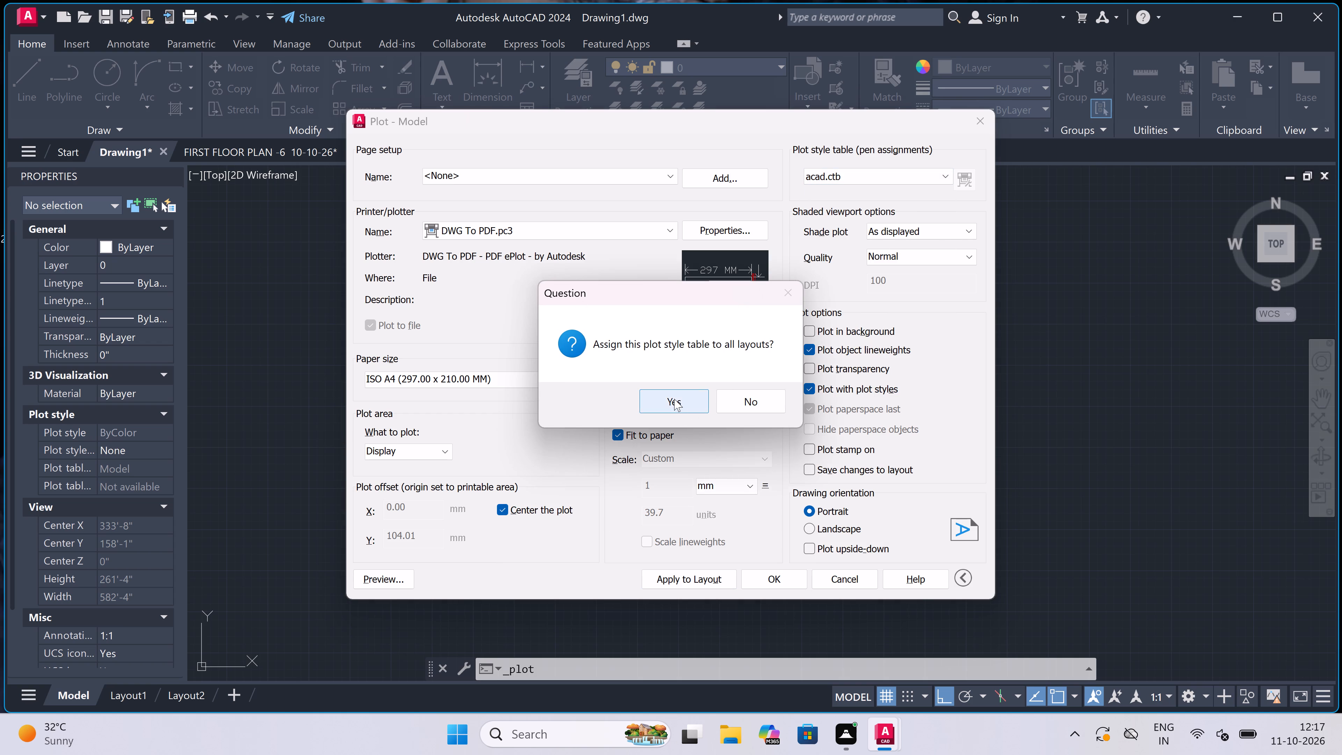
left_click(674, 399)
Set the plot area to a window around the sheet frame's opposite corners and apply the settings to the layout.
left_click(426, 448)
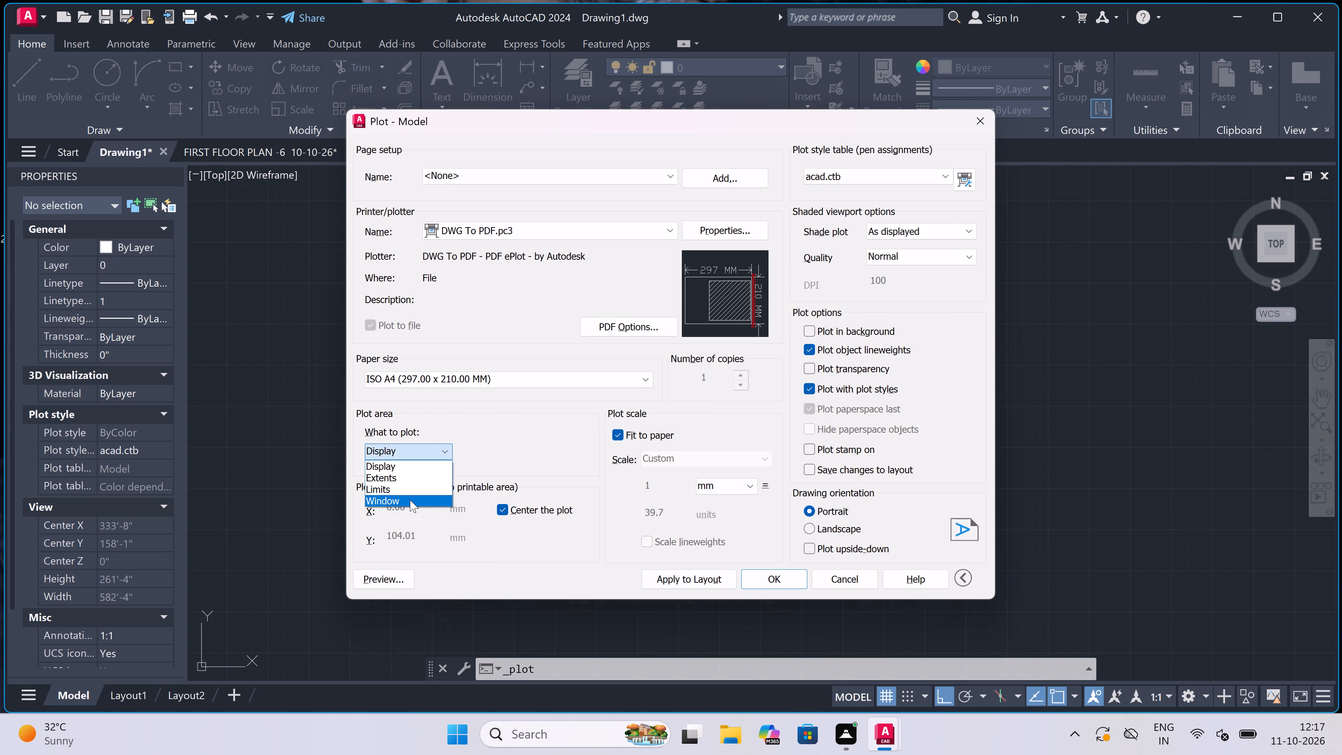
left_click(409, 499)
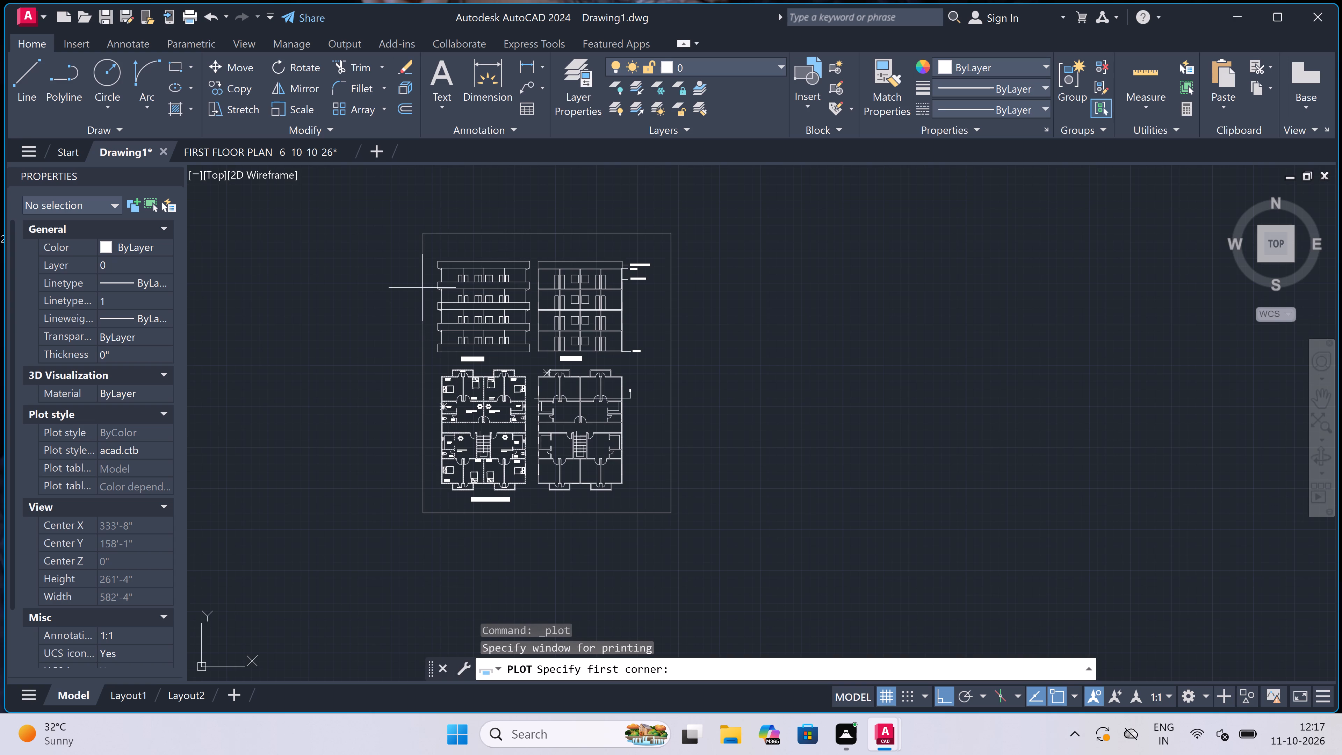
left_click(423, 235)
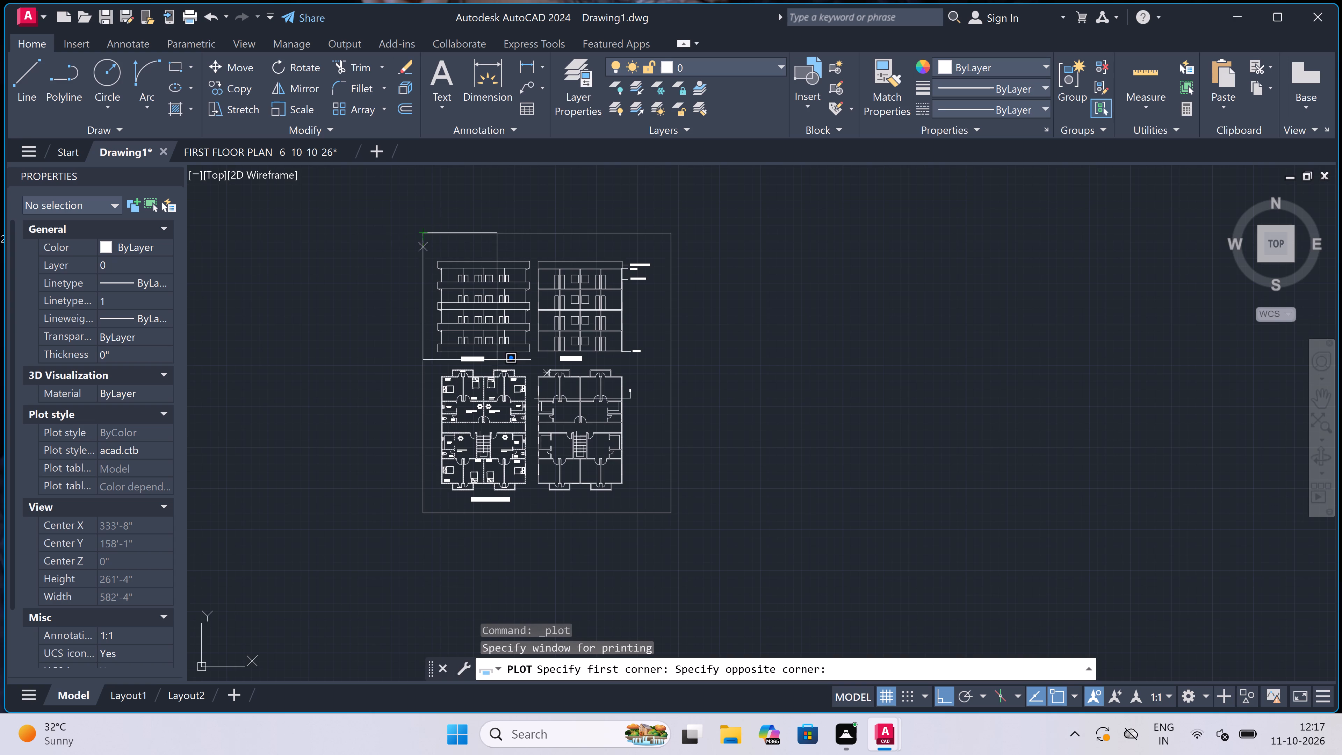
left_click(669, 515)
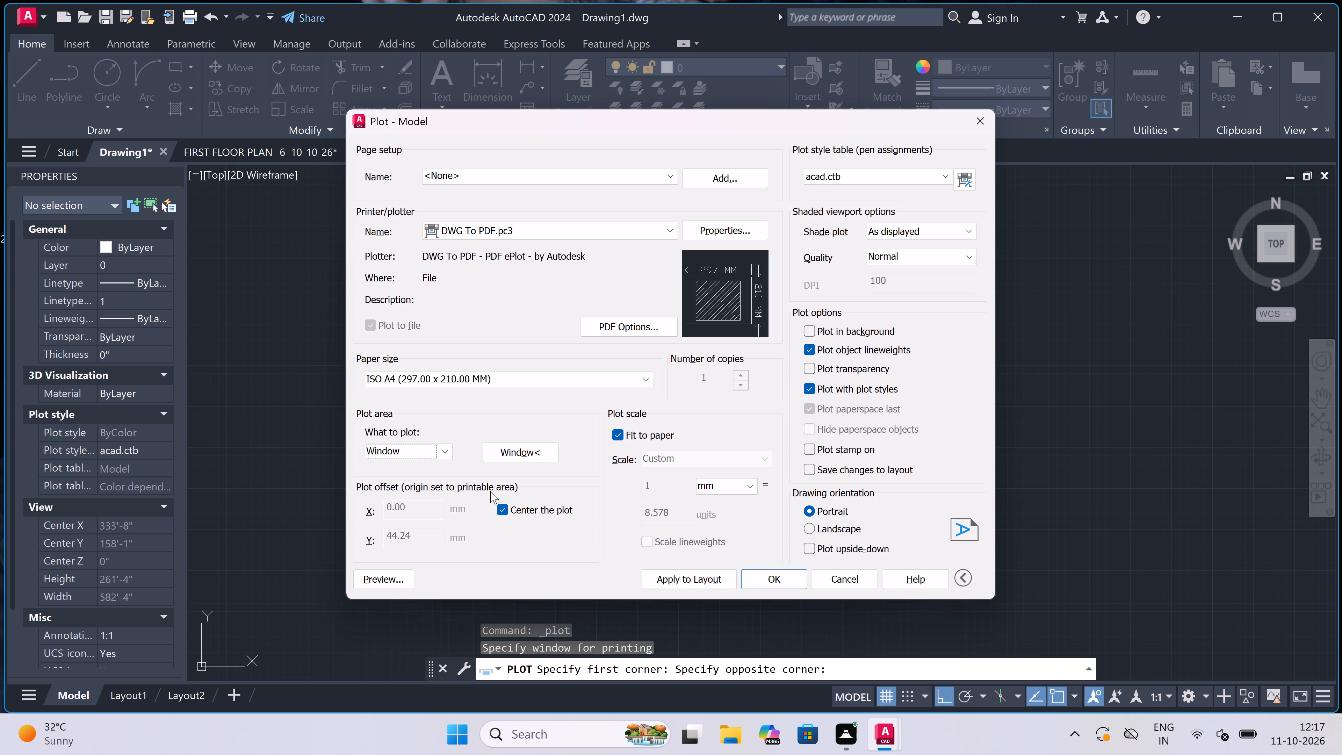
left_click(690, 577)
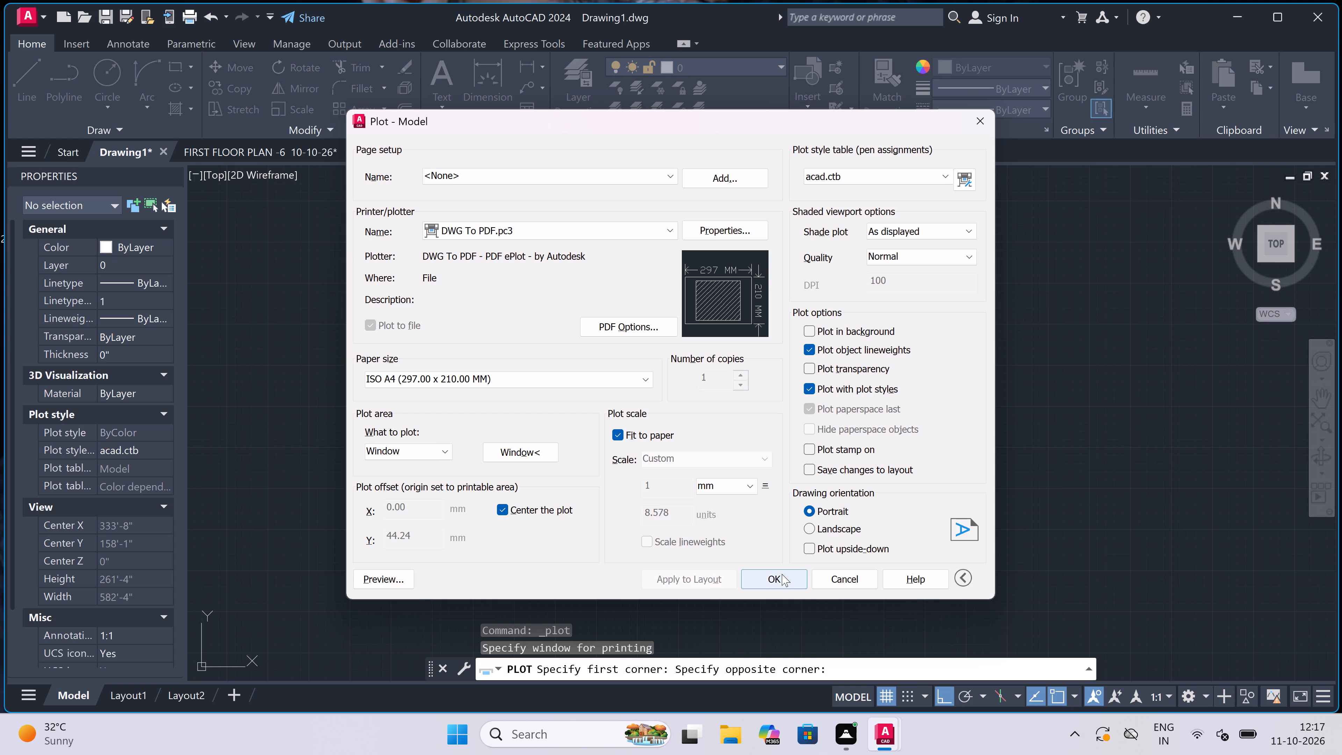
Plot the sheet to a PDF in Documents named "FIRST FLOOT PLAN -1 11-10-26" and close the PDF viewer.
left_click(784, 574)
key("BackSpace")
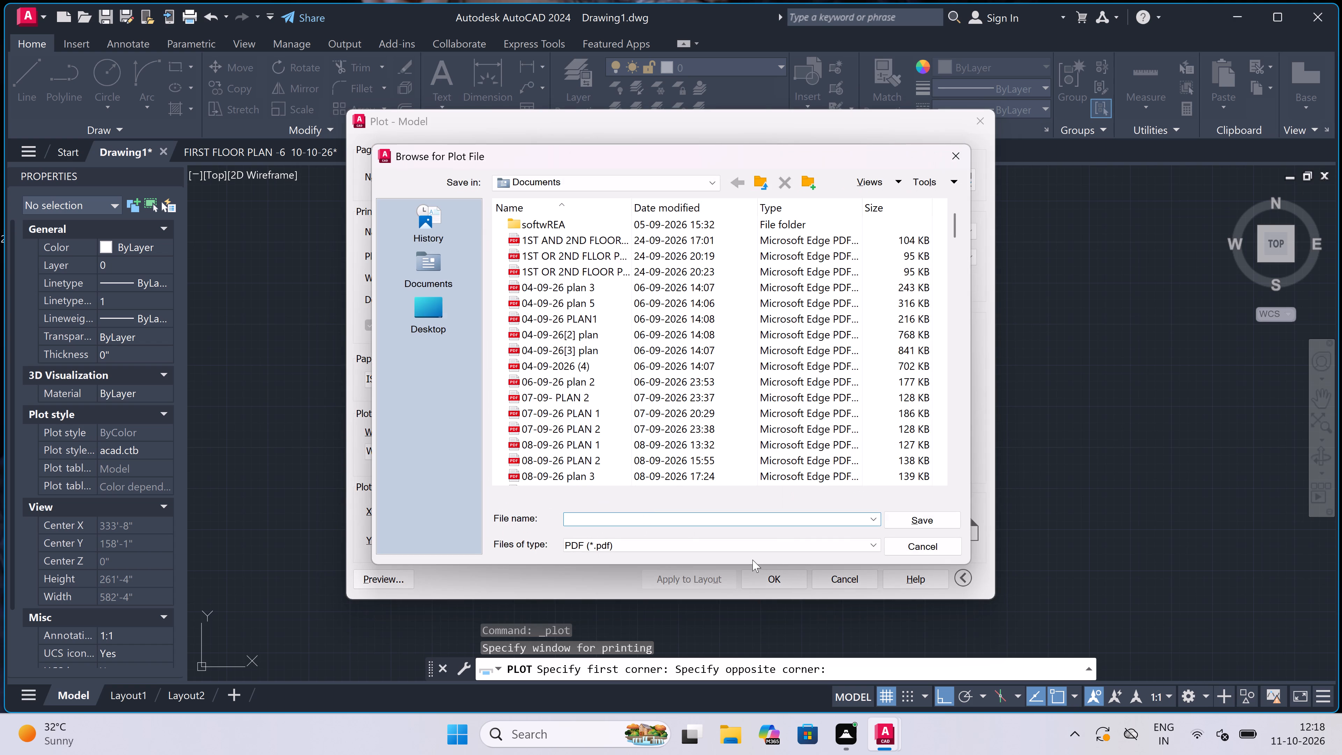
key("f")
type("IRST FLOOT PLAN -1 11")
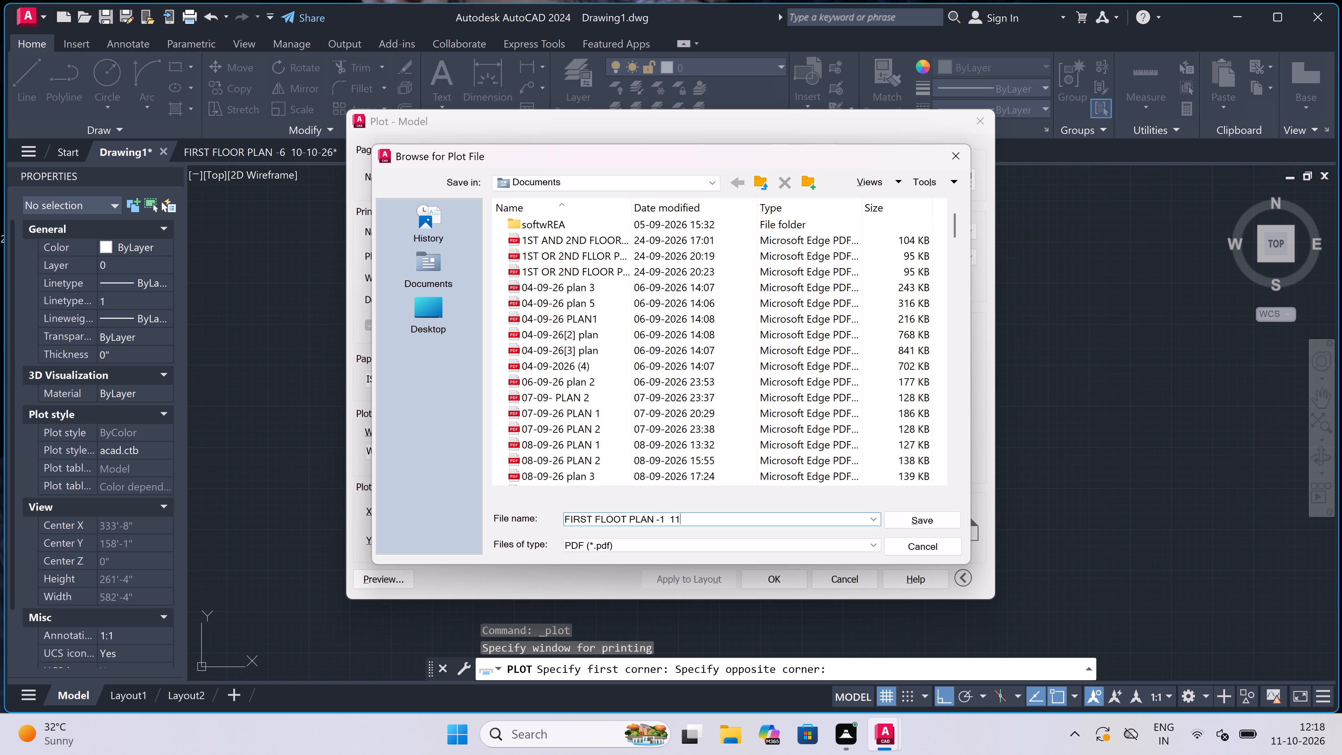
type("-10-26")
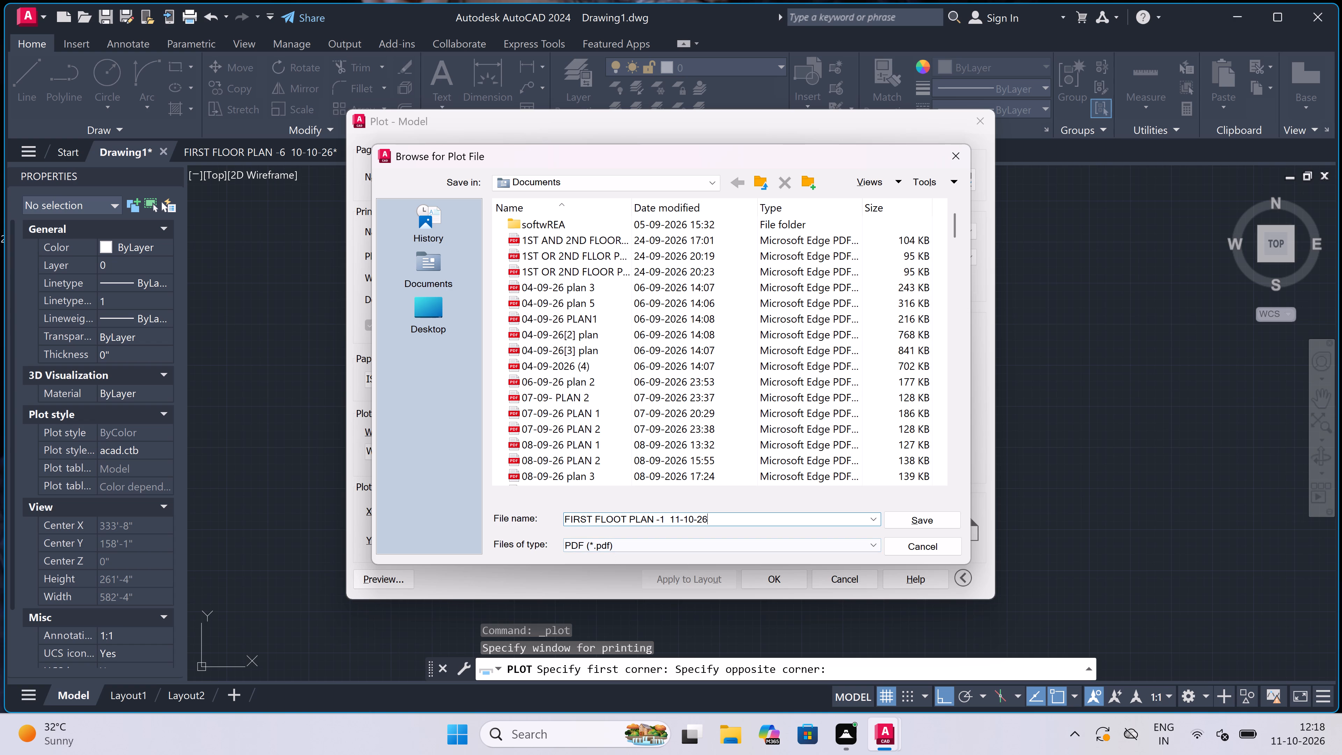
left_click(917, 520)
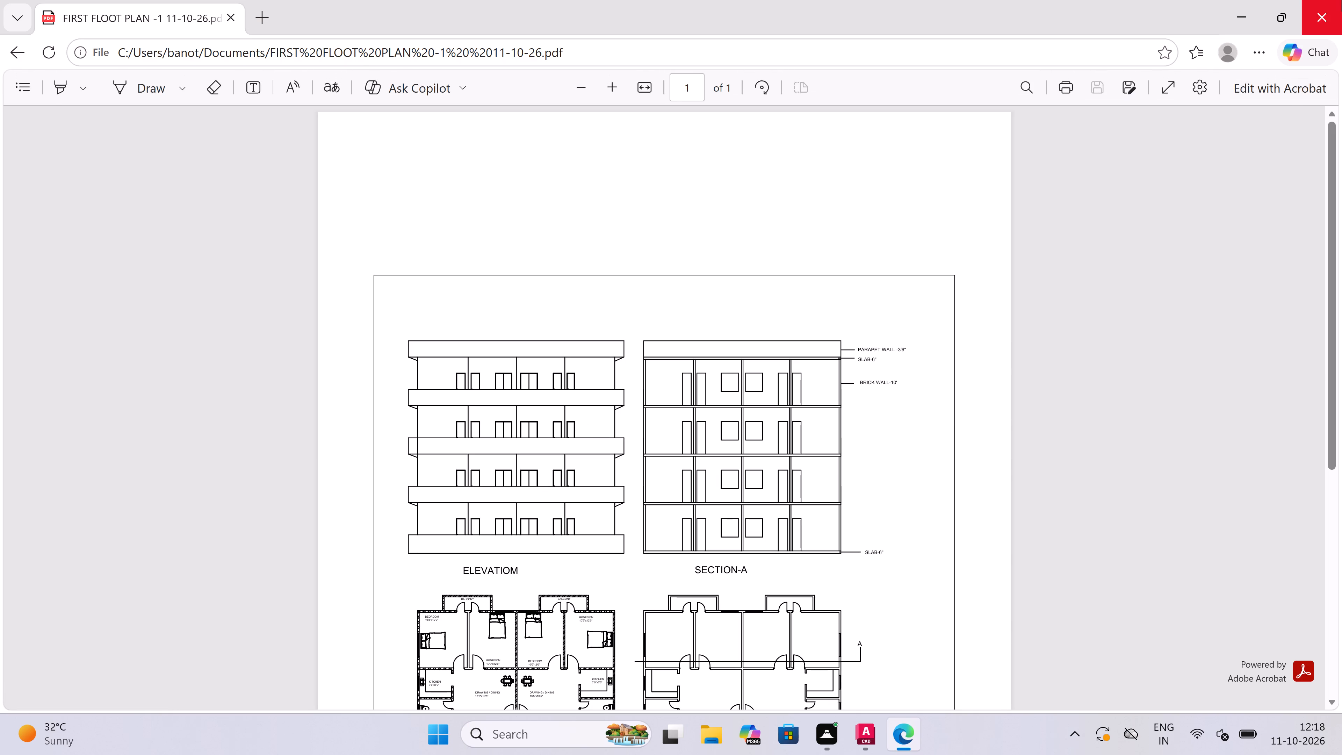
left_click(1341, 0)
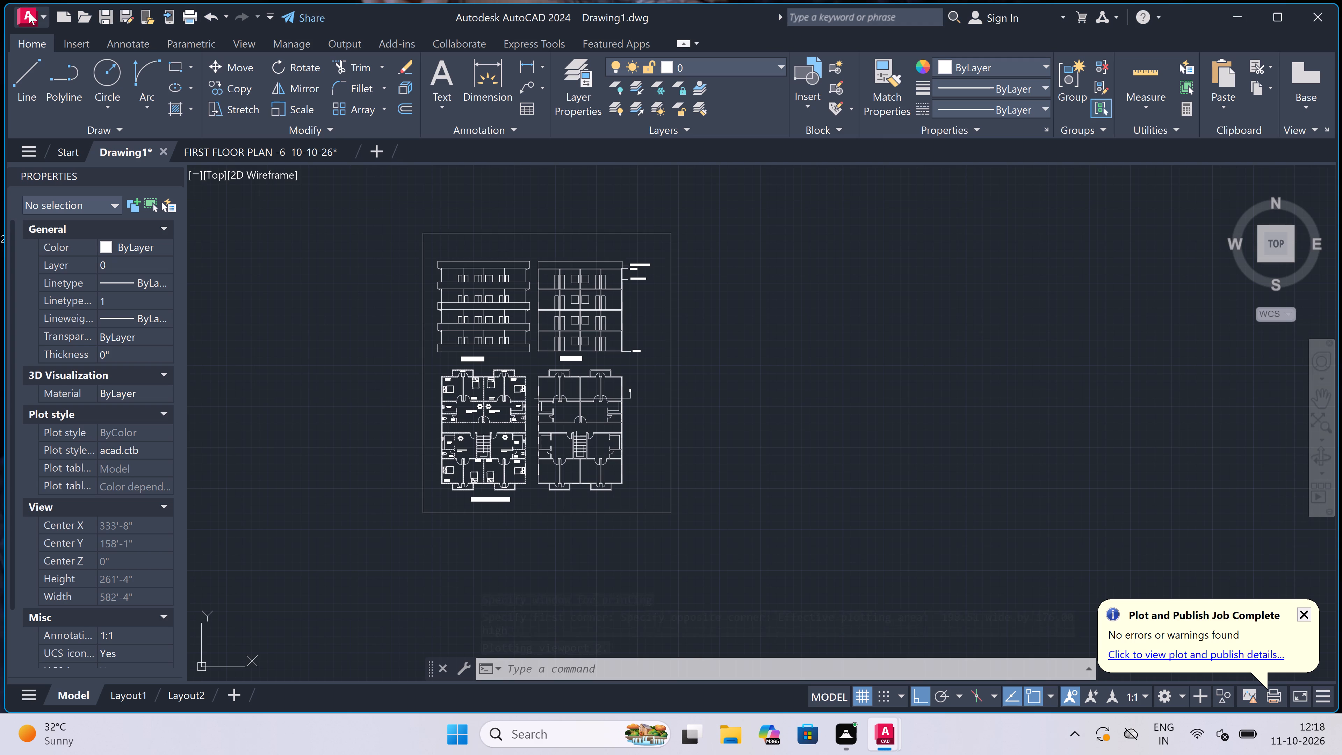
Save the drawing in Documents as "FIRST FLOOR PLAN -1 11-10-26" in AutoCAD 2018 Drawing format.
left_click(29, 12)
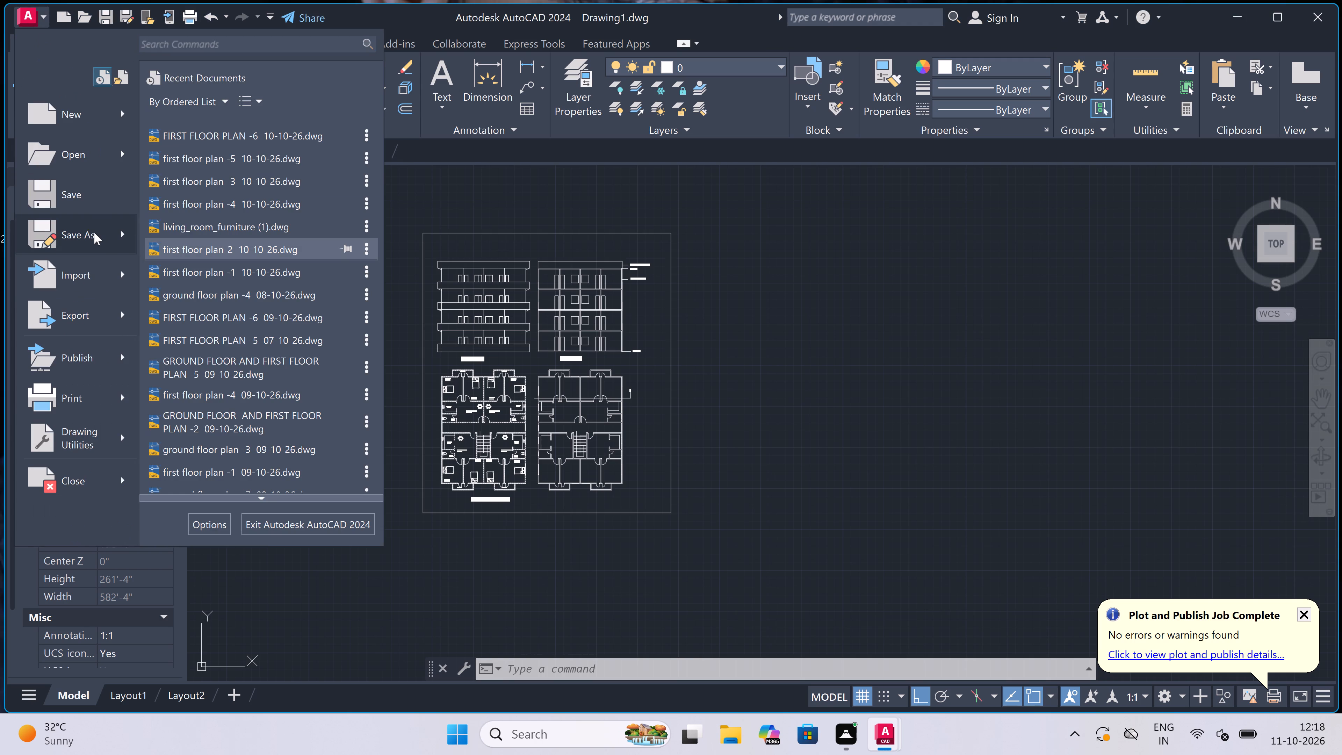
left_click(93, 231)
key("BackSpace")
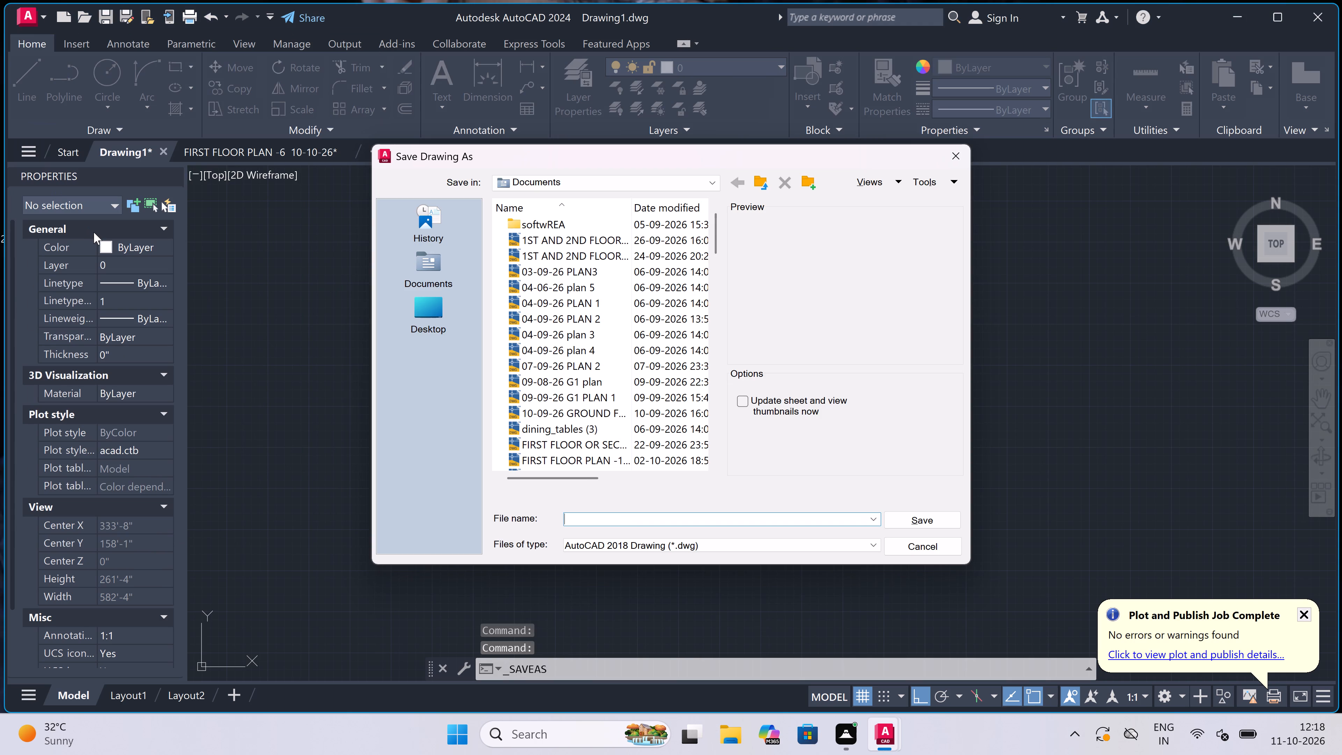
type("FIRST FLOOR PLAN -1")
key("space")
key("space")
type("11-0")
key("BackSpace")
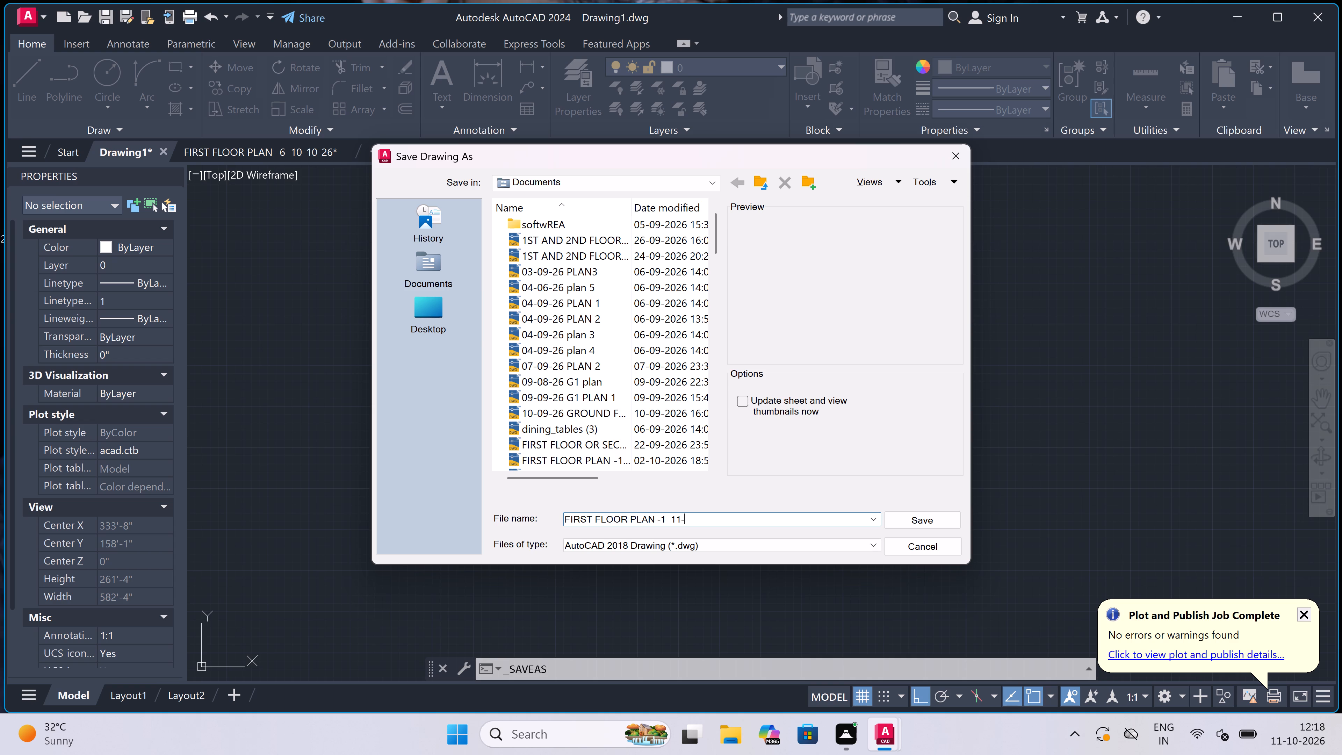
type("10-2")
key("5")
key("BackSpace")
key("6")
left_click(899, 517)
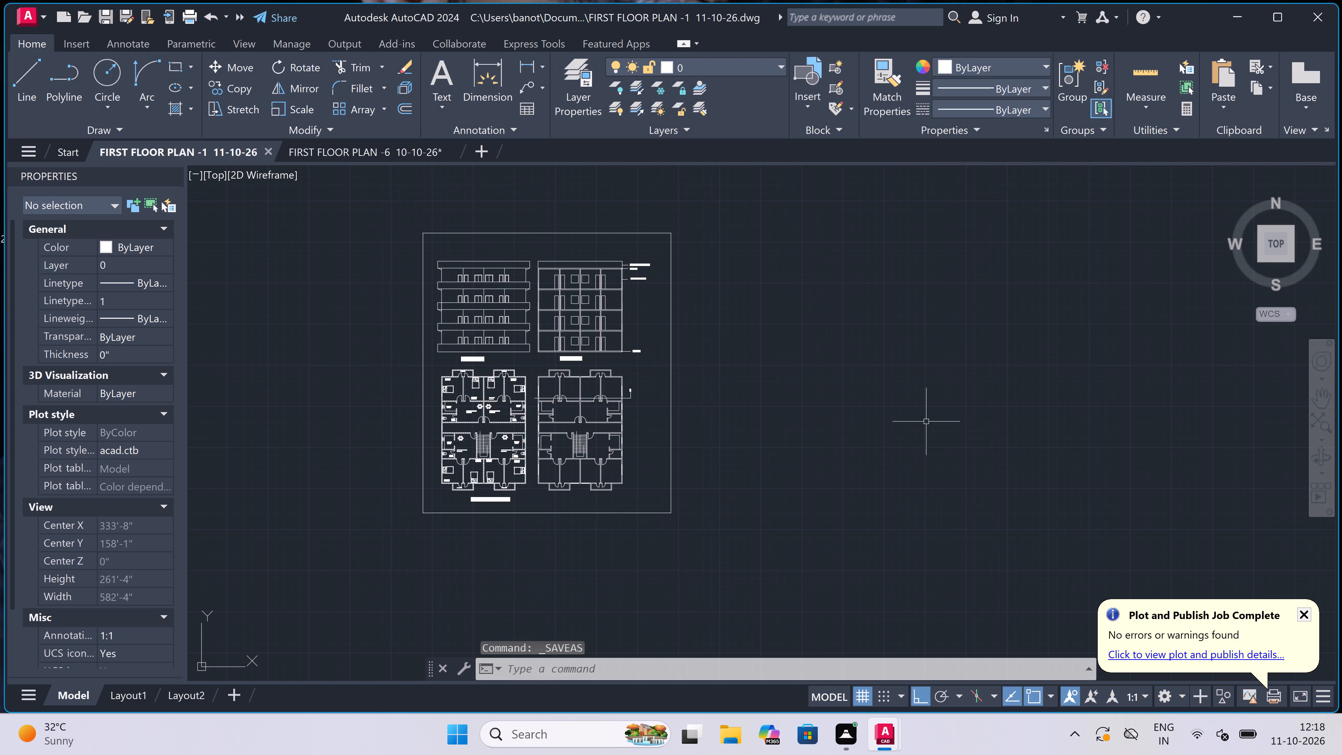
Exit AutoCAD, saving the changes to the open drawing FIRST FLOOR PLAN -6 10-10-26.
left_click(1311, 13)
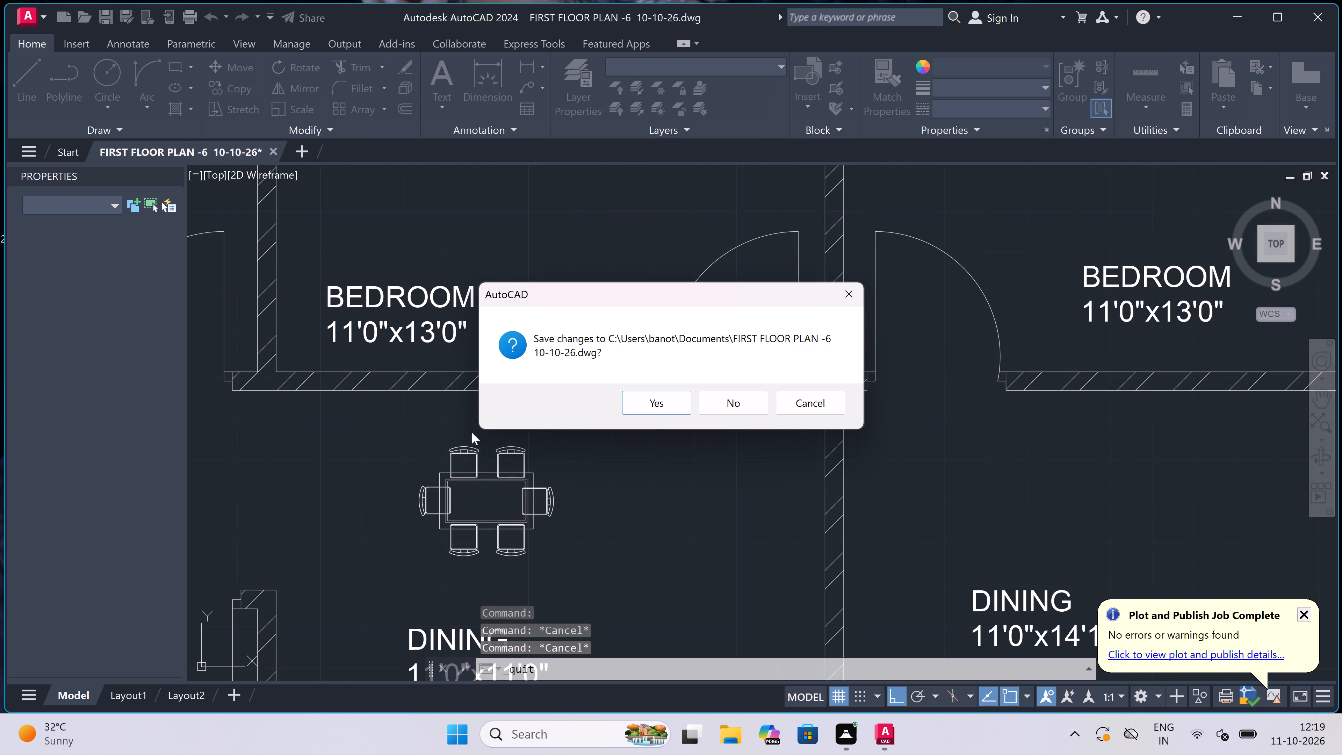
left_click(665, 407)
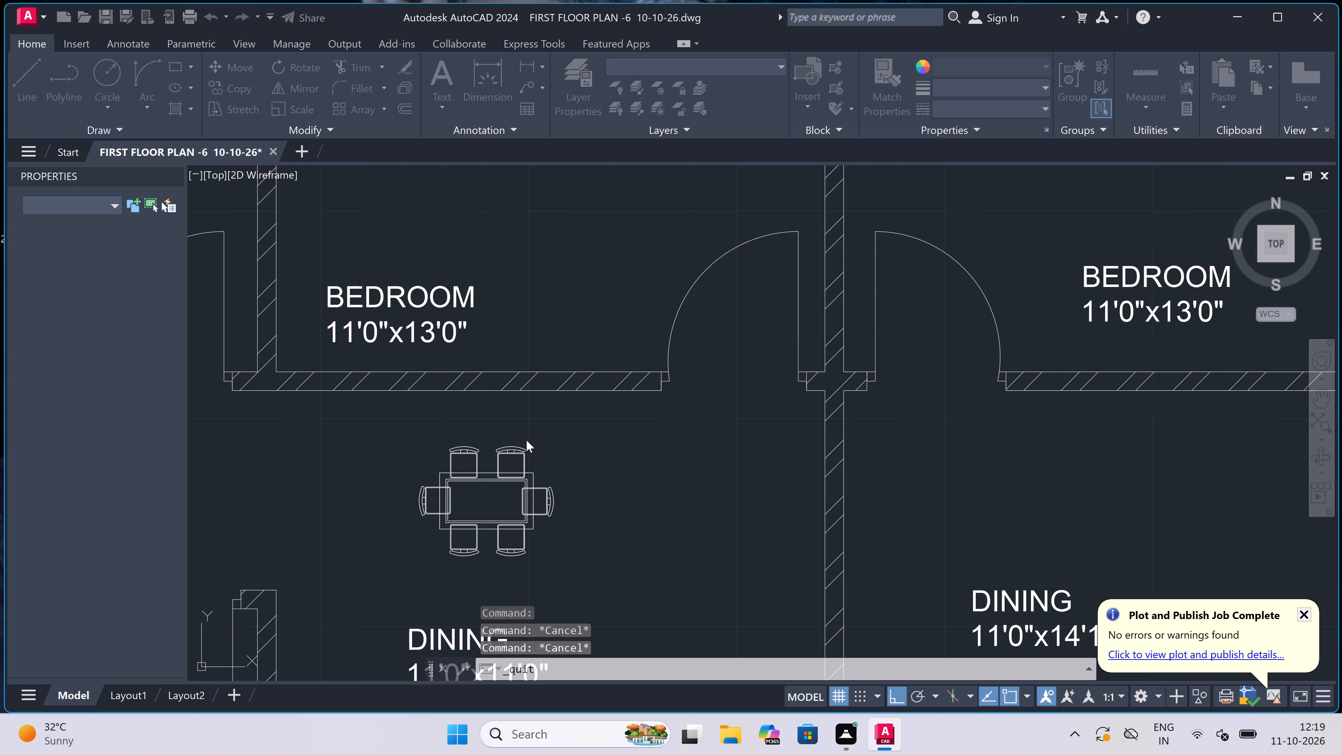